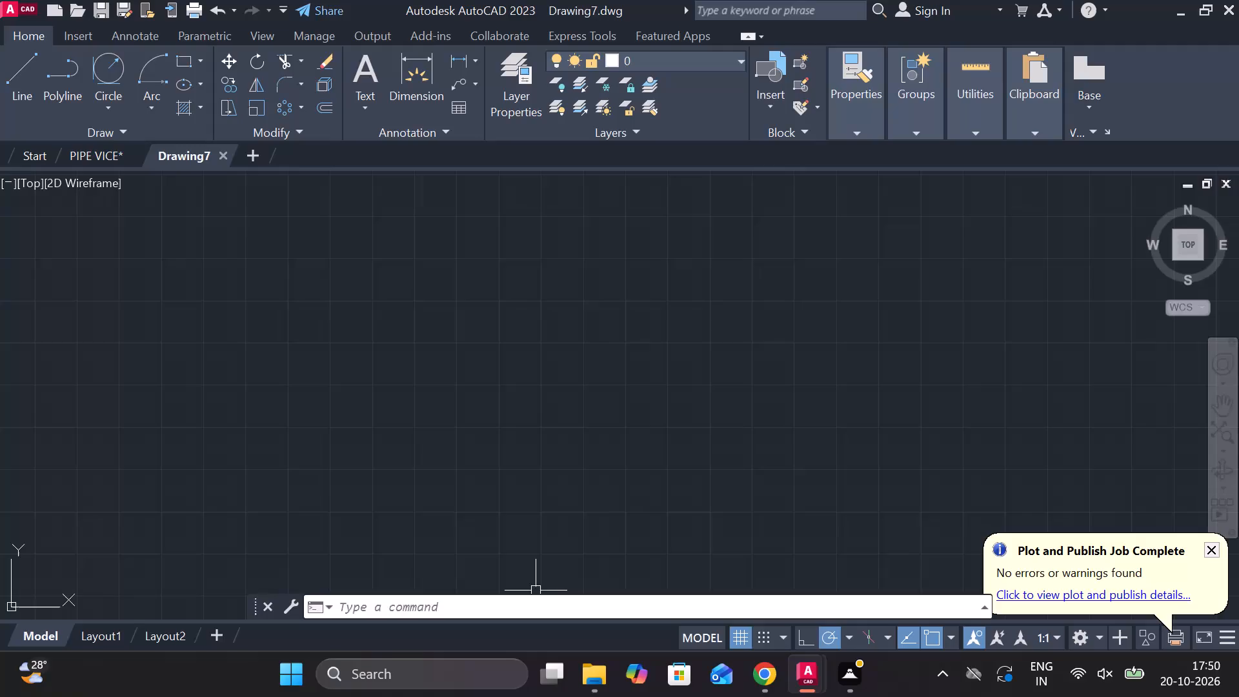
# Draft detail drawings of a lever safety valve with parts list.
# Close the PIPE VICE drawing without saving its changes.
pyautogui.click(134, 156)
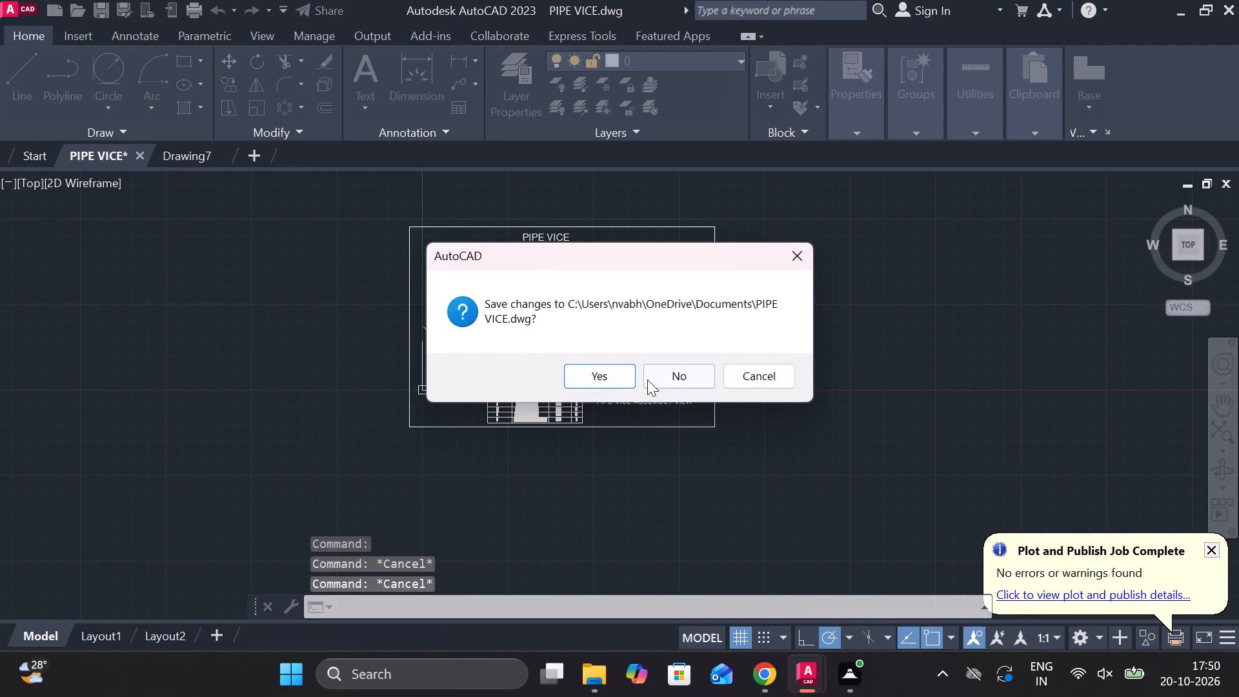
pyautogui.click(647, 379)
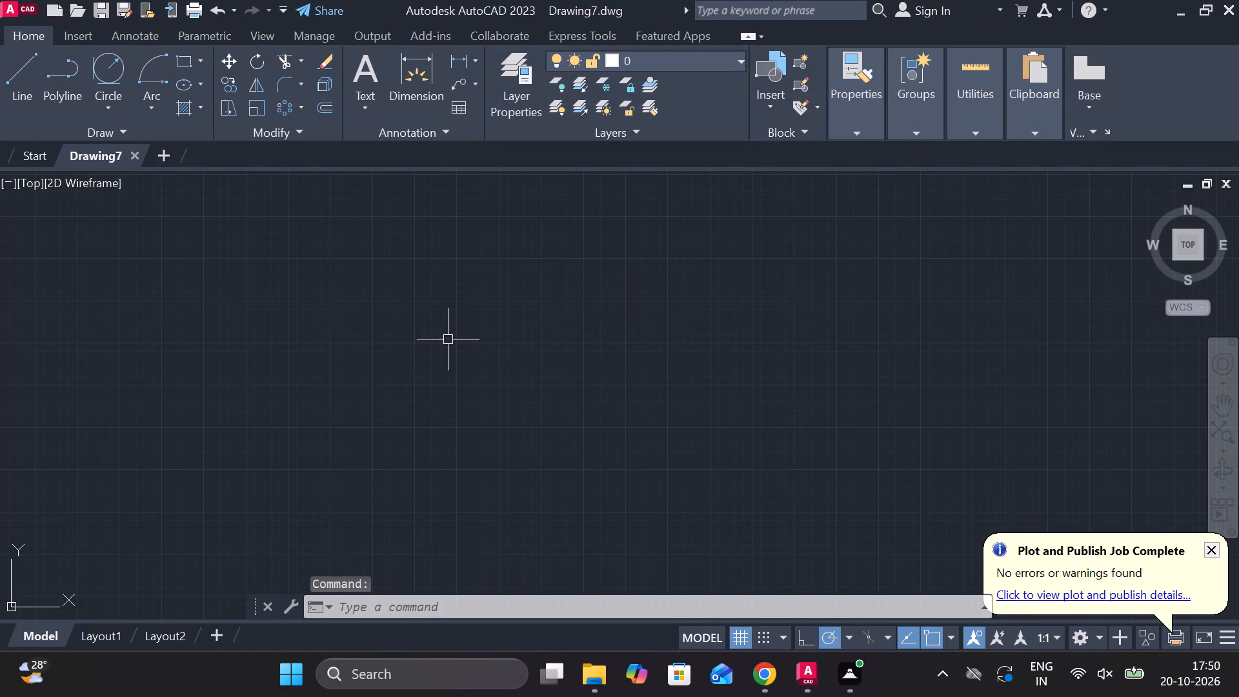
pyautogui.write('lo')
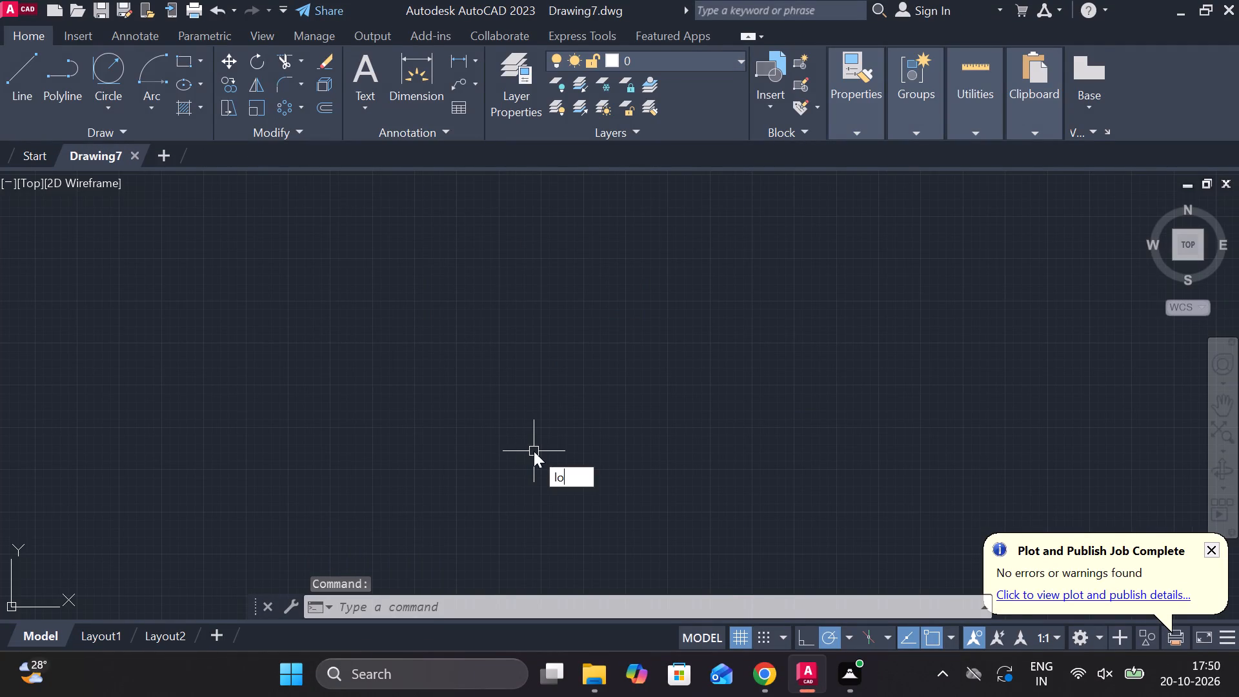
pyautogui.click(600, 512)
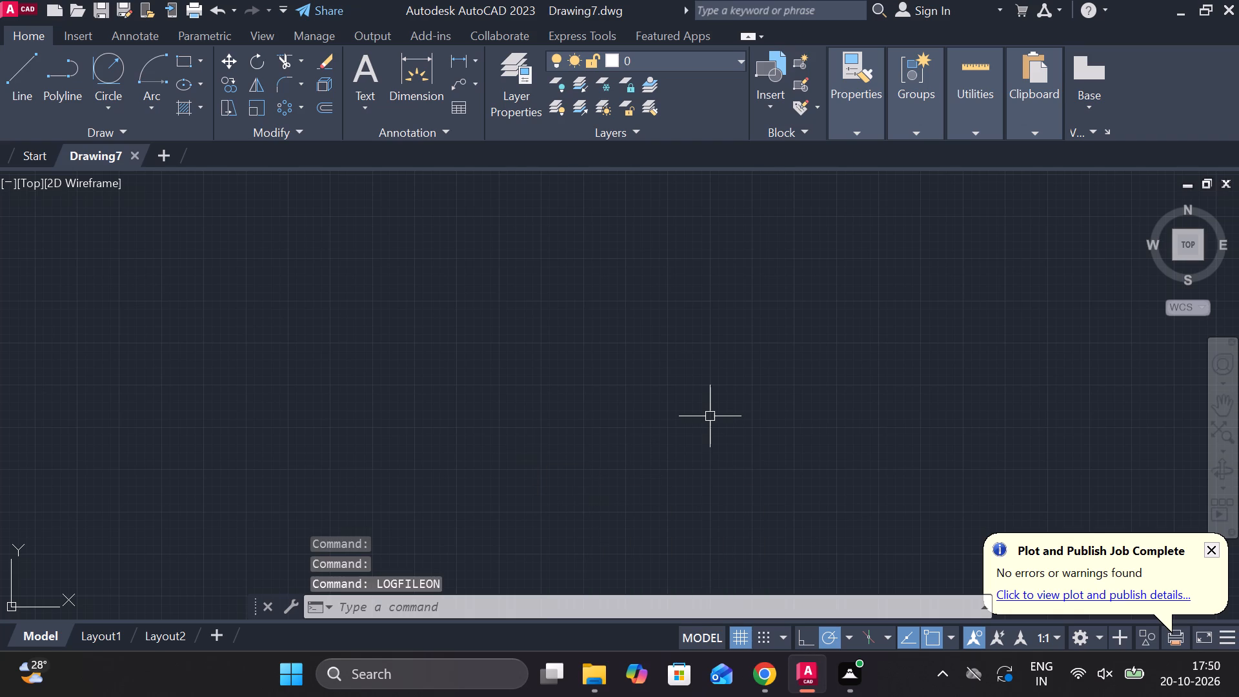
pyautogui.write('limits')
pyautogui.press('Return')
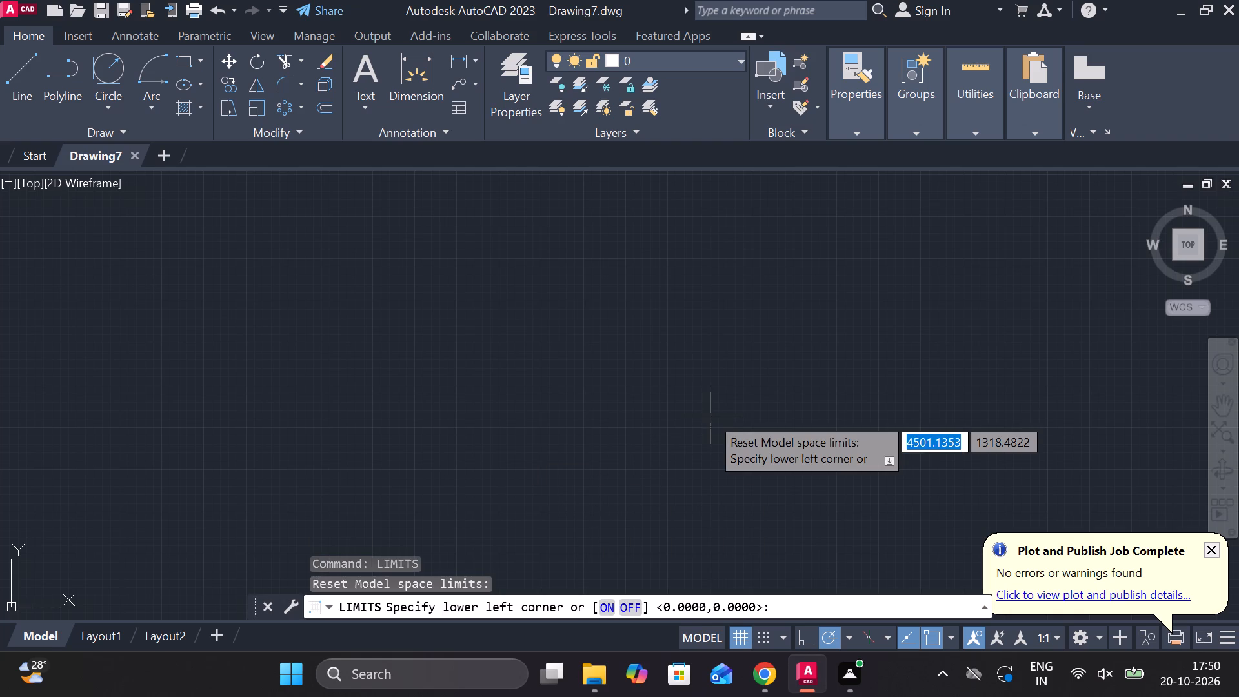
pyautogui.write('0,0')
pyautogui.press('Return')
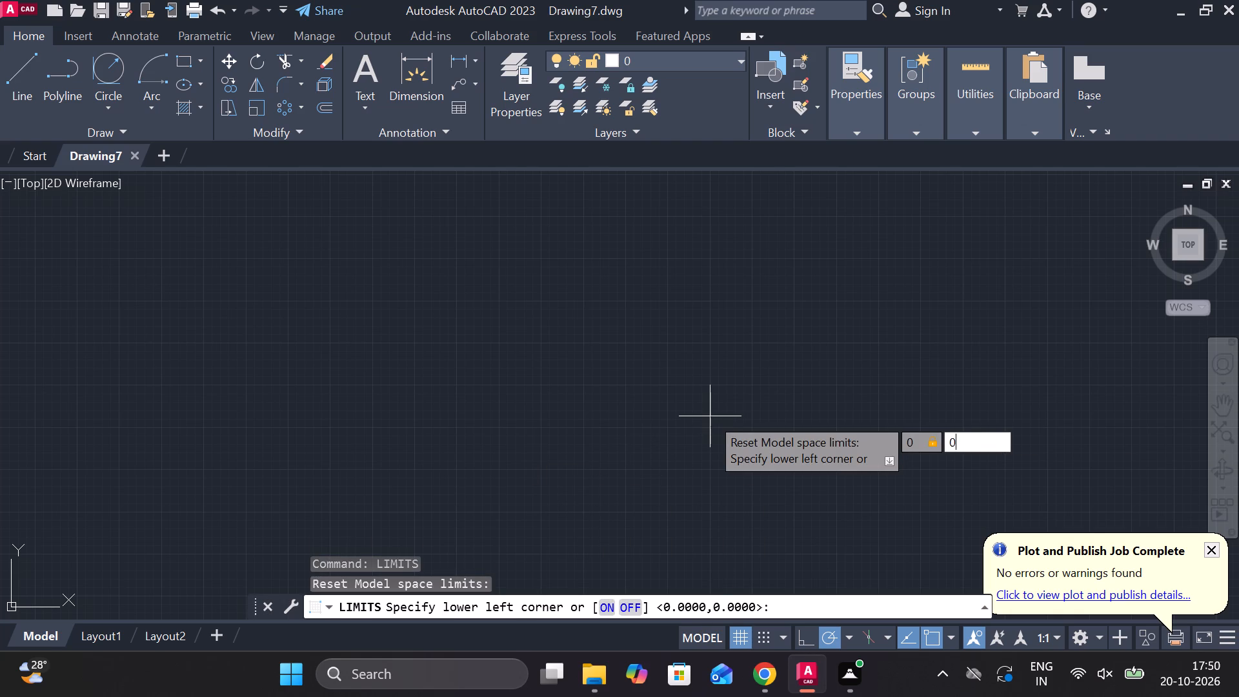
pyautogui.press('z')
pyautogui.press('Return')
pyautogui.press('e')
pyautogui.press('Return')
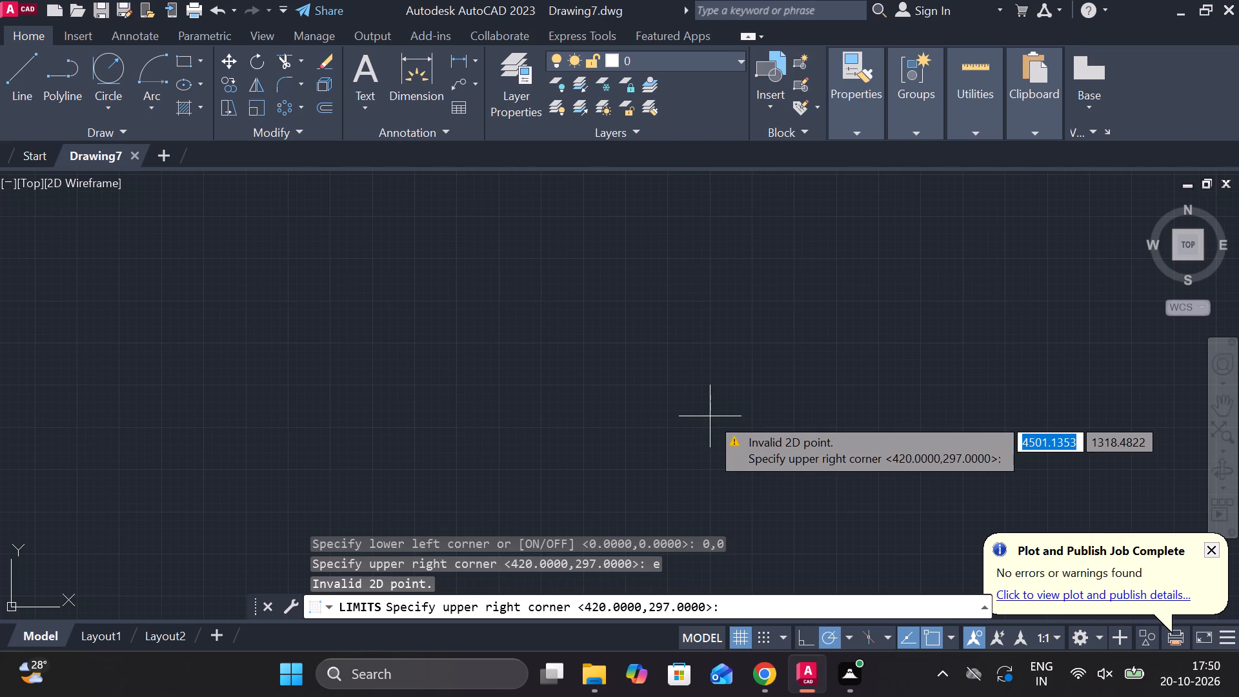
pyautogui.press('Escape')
# Set the model space limits with lower left corner 0,0 and upper right corner 297,210.
pyautogui.write('limits')
pyautogui.press('Return')
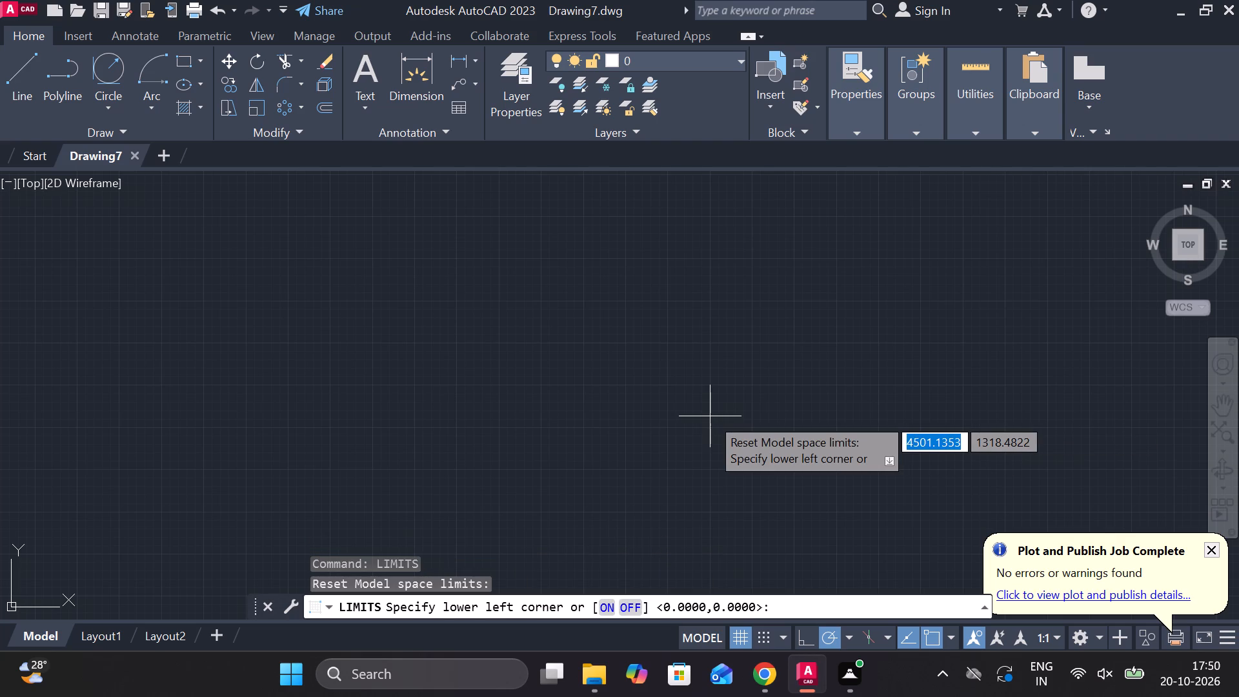
pyautogui.write('0,0')
pyautogui.press('Return')
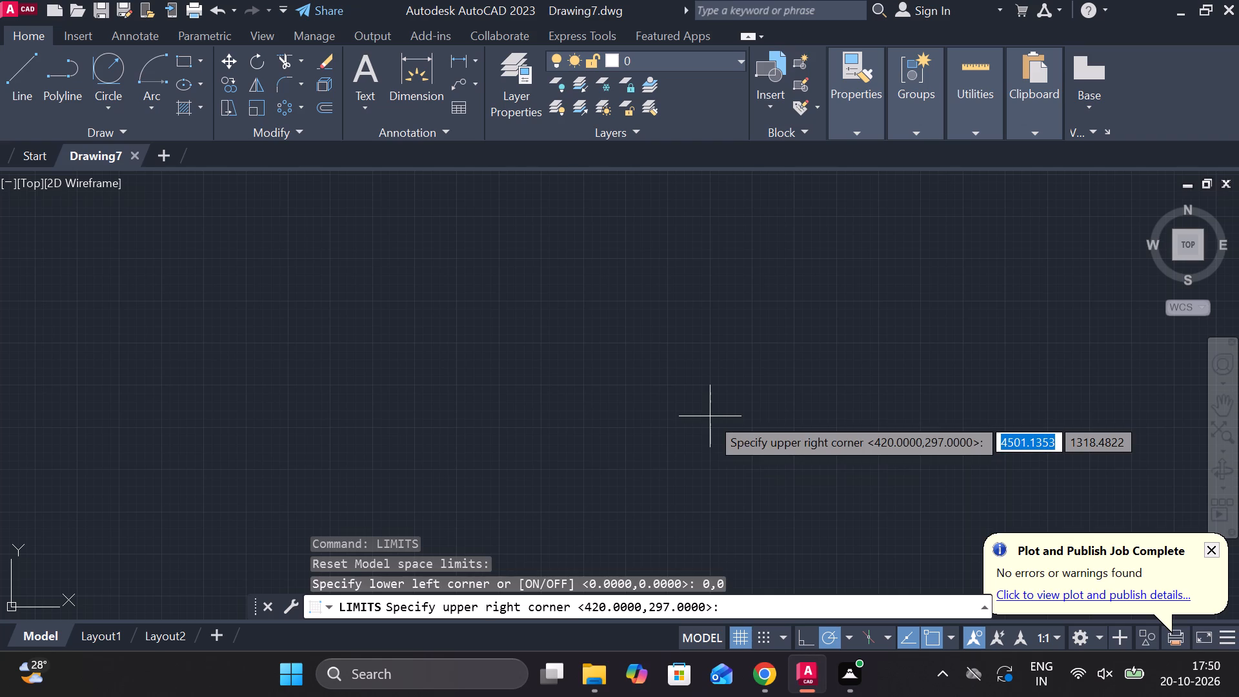
pyautogui.write('297')
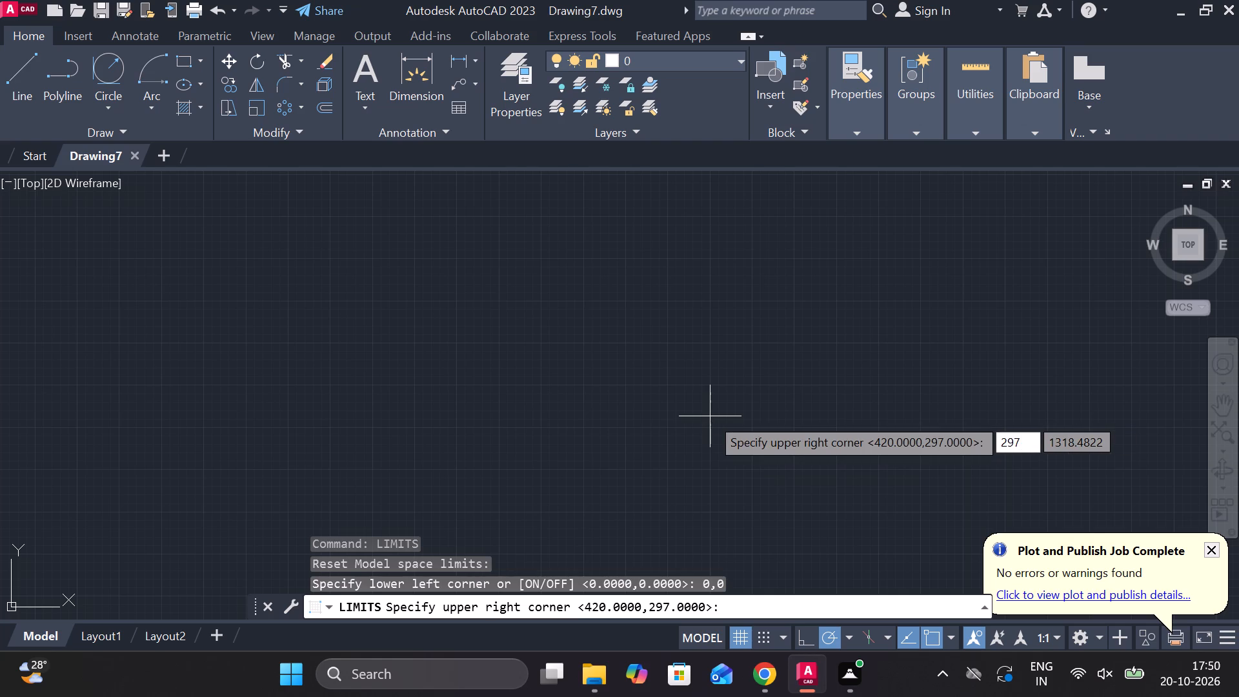
pyautogui.press(',')
pyautogui.write('210')
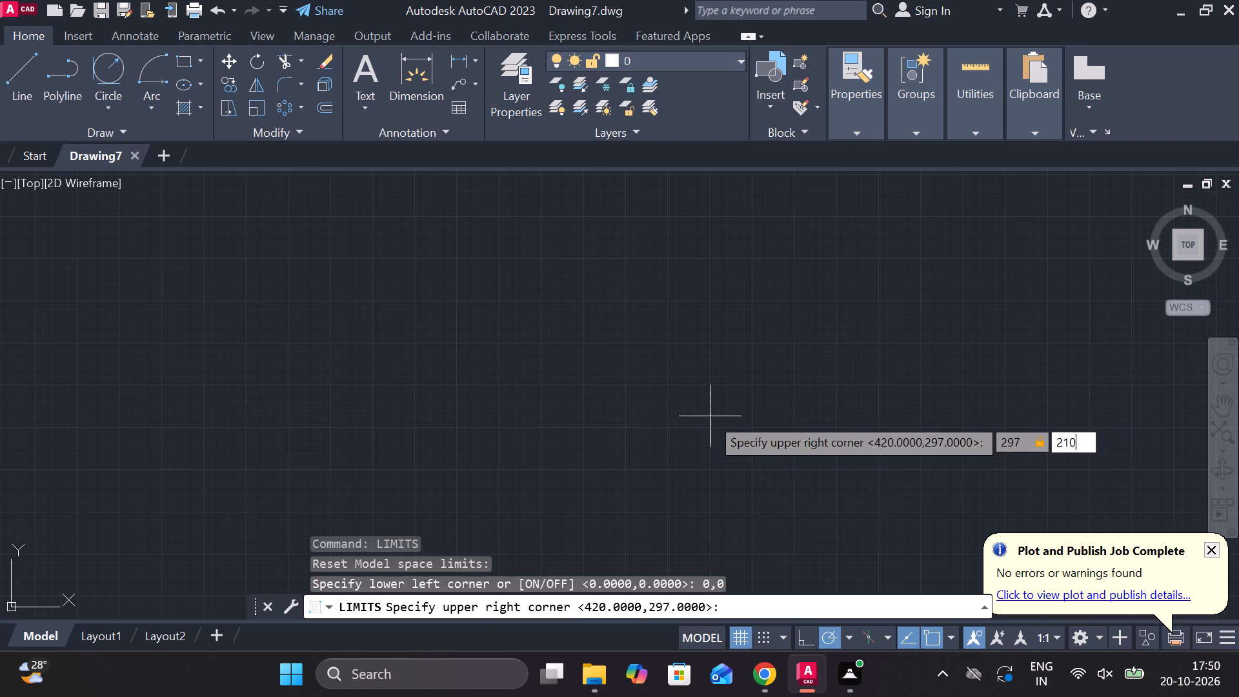
pyautogui.press('Return')
# Draw a closed horizontal rectangle from lines, 230 long and 28 high, as the base outline.
pyautogui.press('z')
pyautogui.press('Return')
pyautogui.press('e')
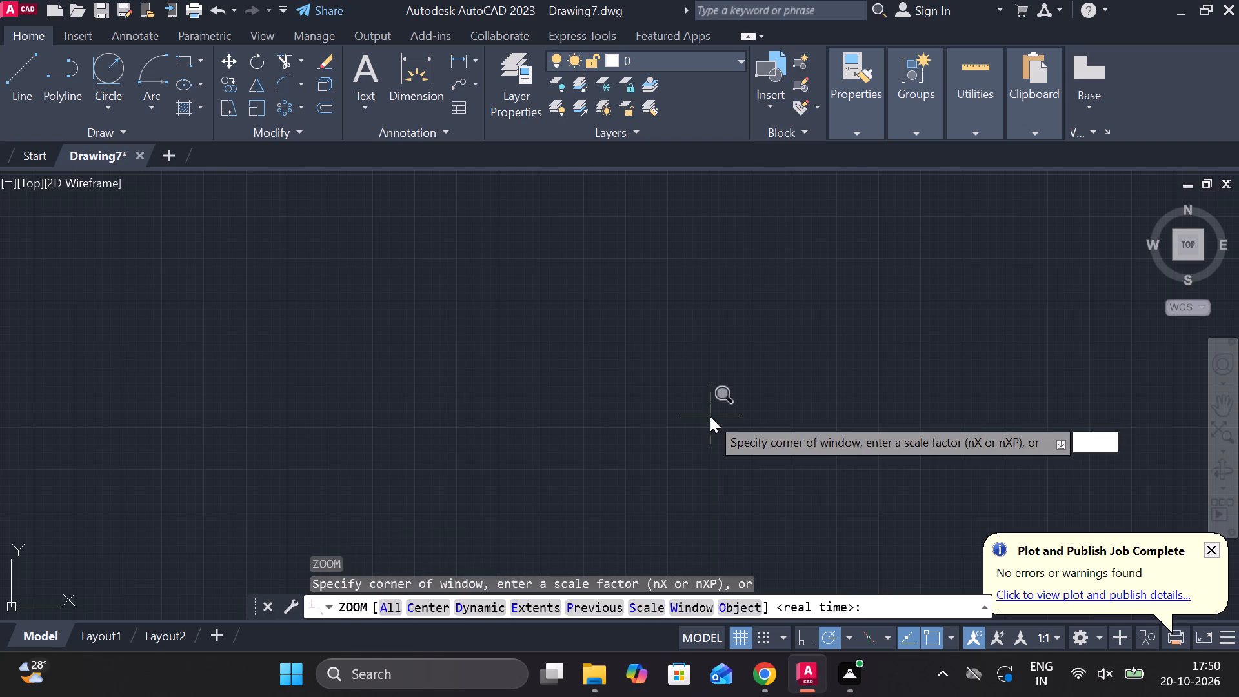
pyautogui.press('Return')
pyautogui.moveTo(700, 352); pyautogui.dragTo(507, 379, button='middle')
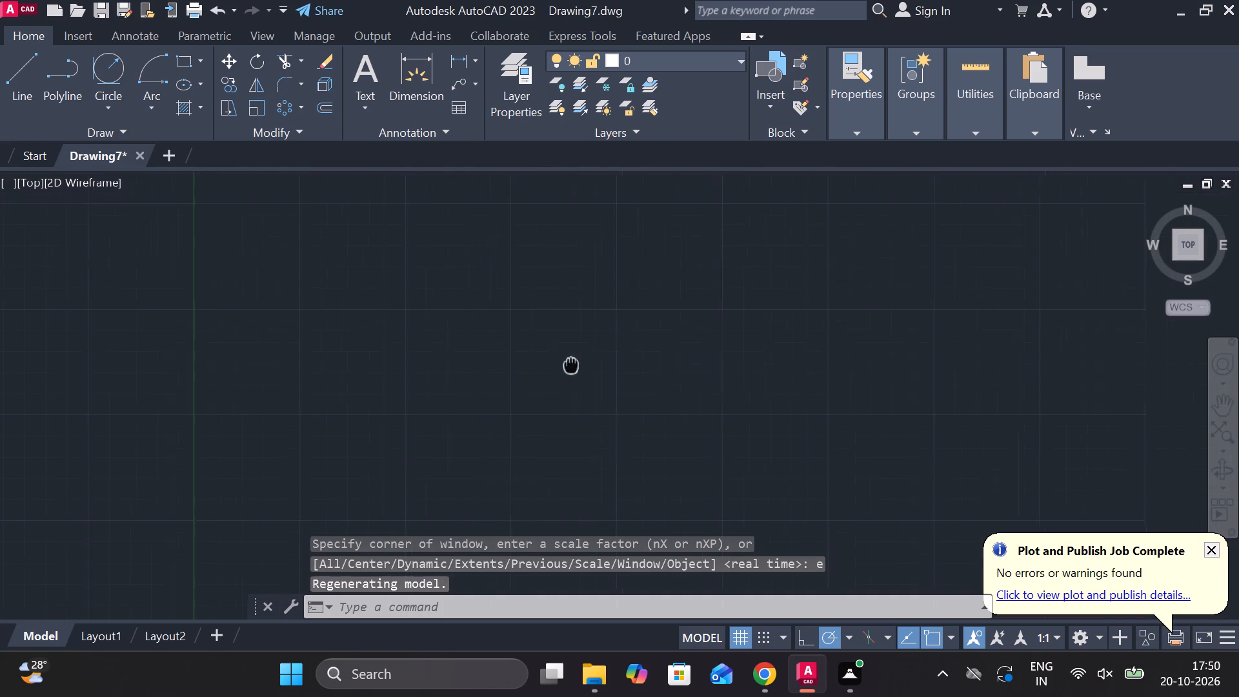
pyautogui.moveTo(507, 379); pyautogui.dragTo(467, 389, button='middle')
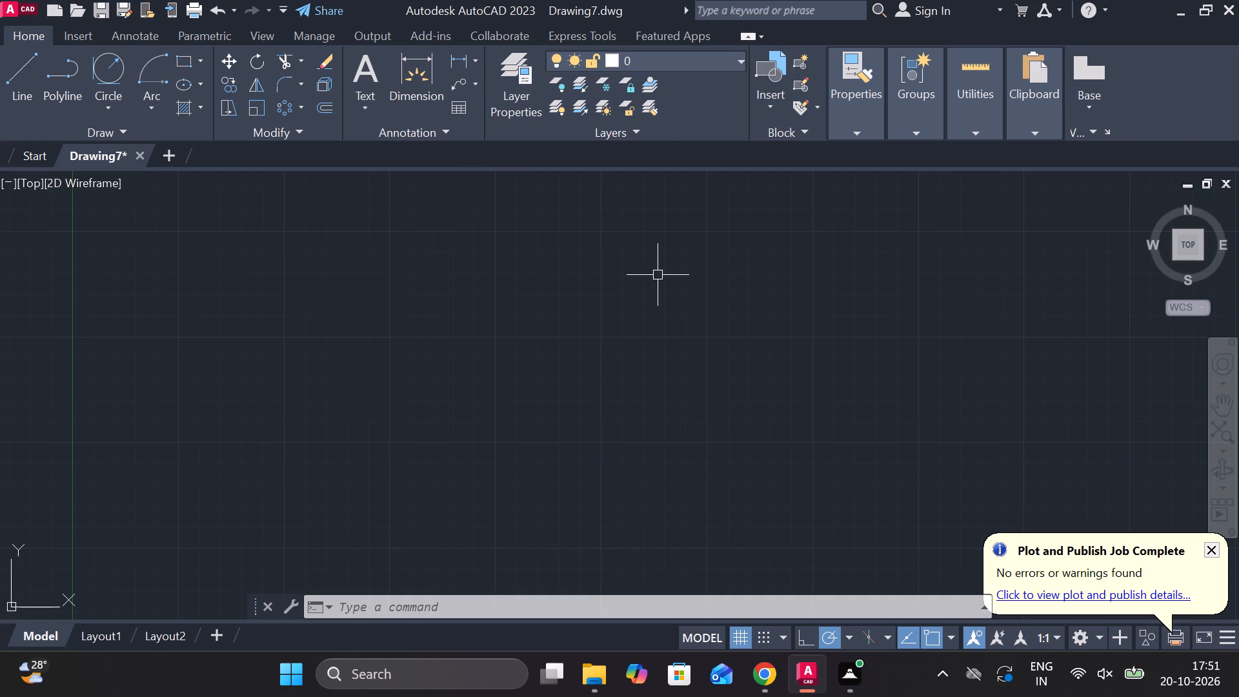
pyautogui.press('l')
pyautogui.press('Return')
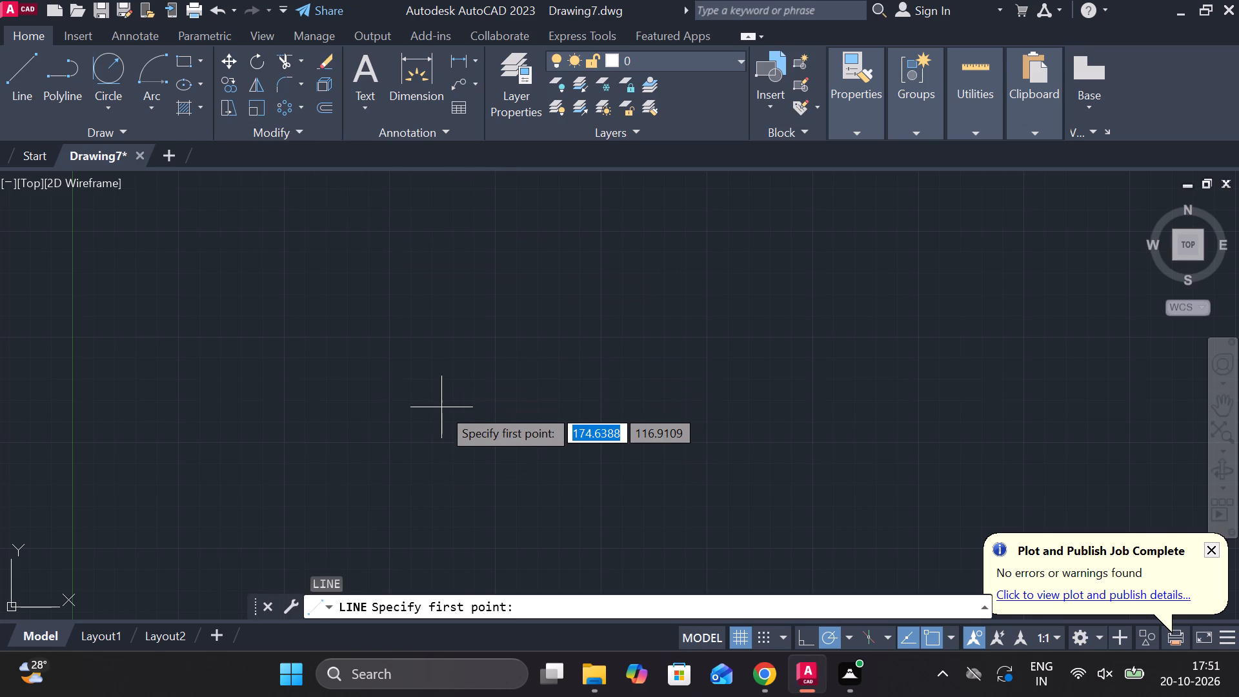
pyautogui.click(441, 407)
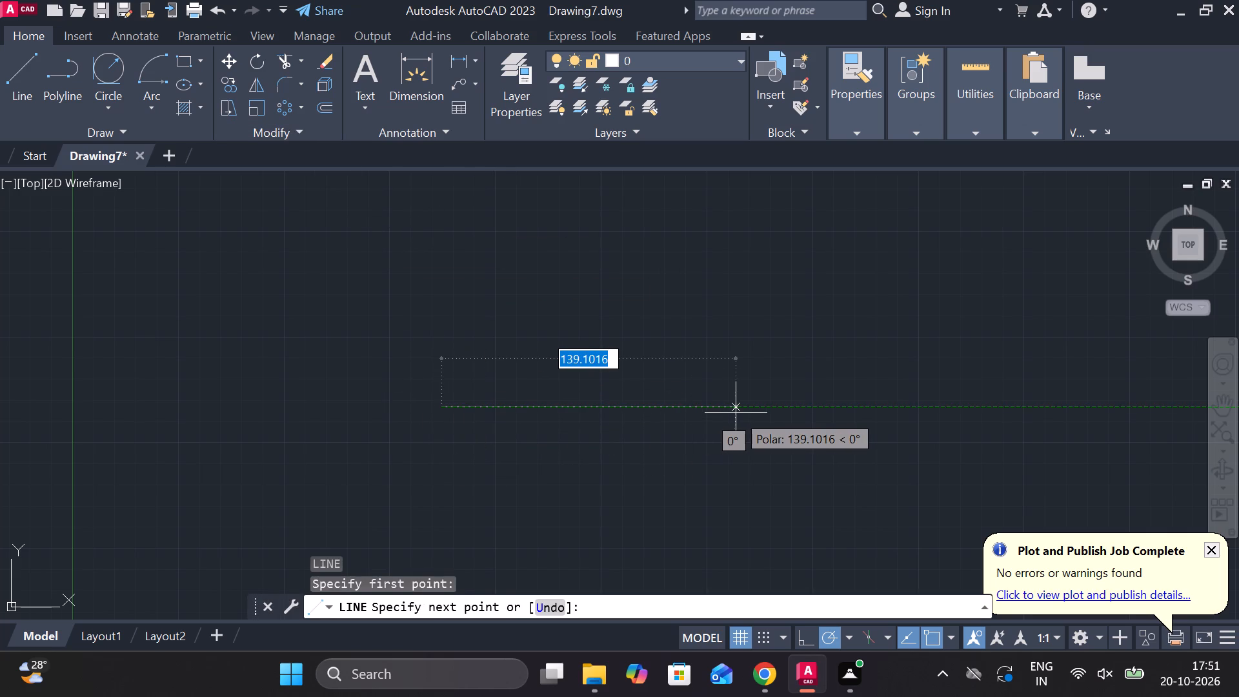
pyautogui.write('230')
pyautogui.press('Return')
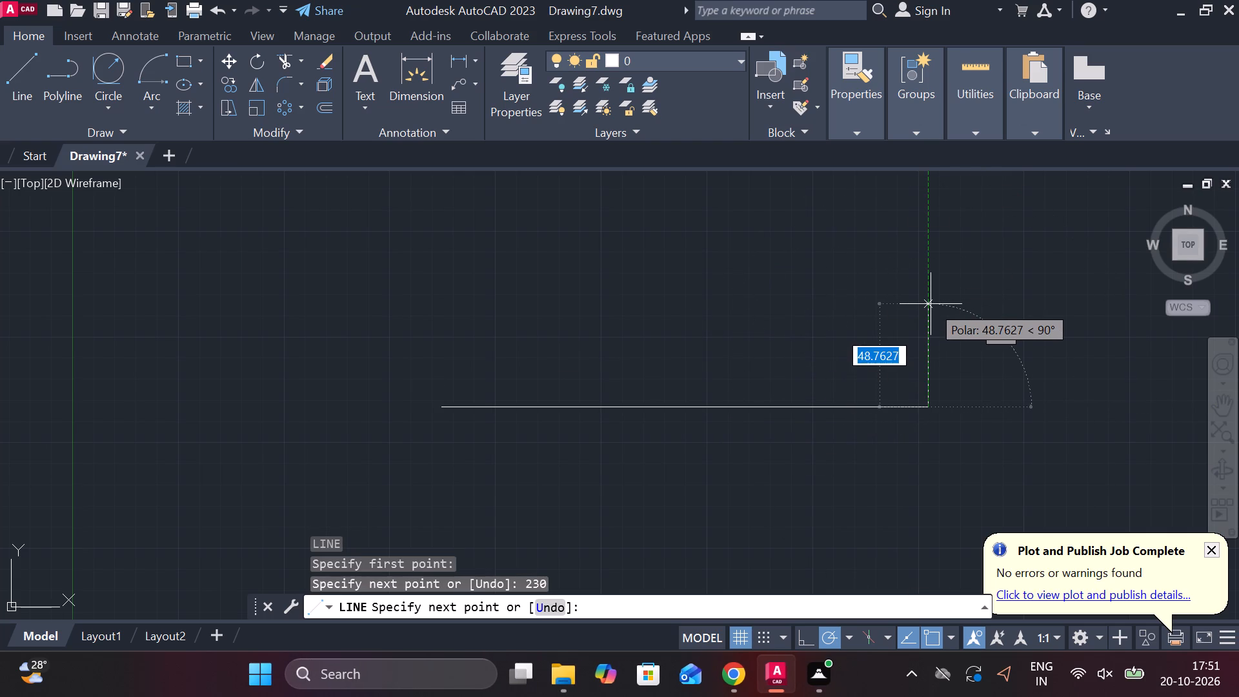
pyautogui.write('28')
pyautogui.press('Return')
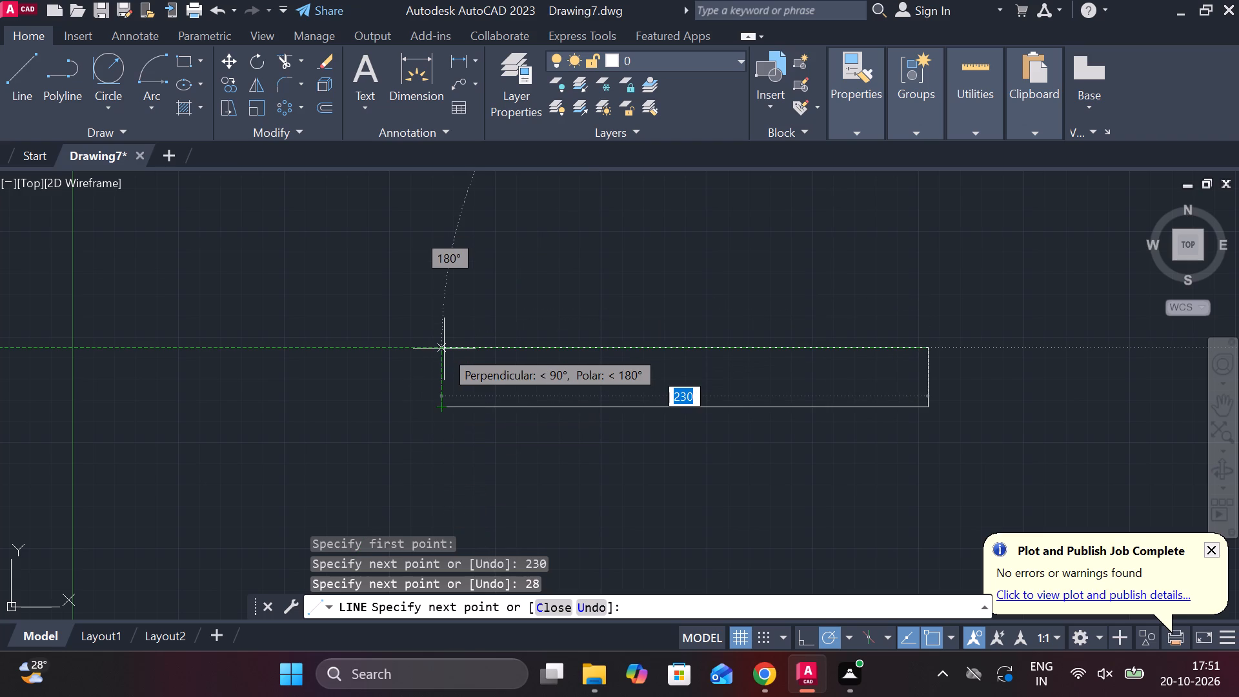
pyautogui.write('230')
pyautogui.press('Return')
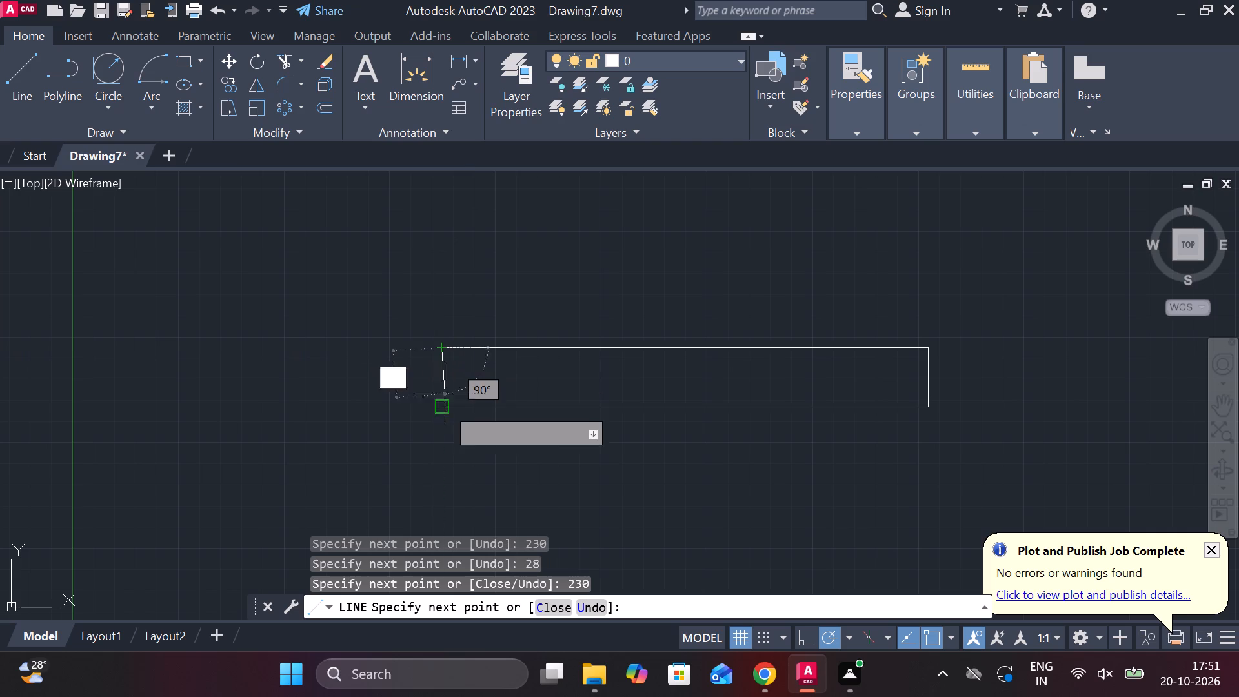
pyautogui.click(443, 407)
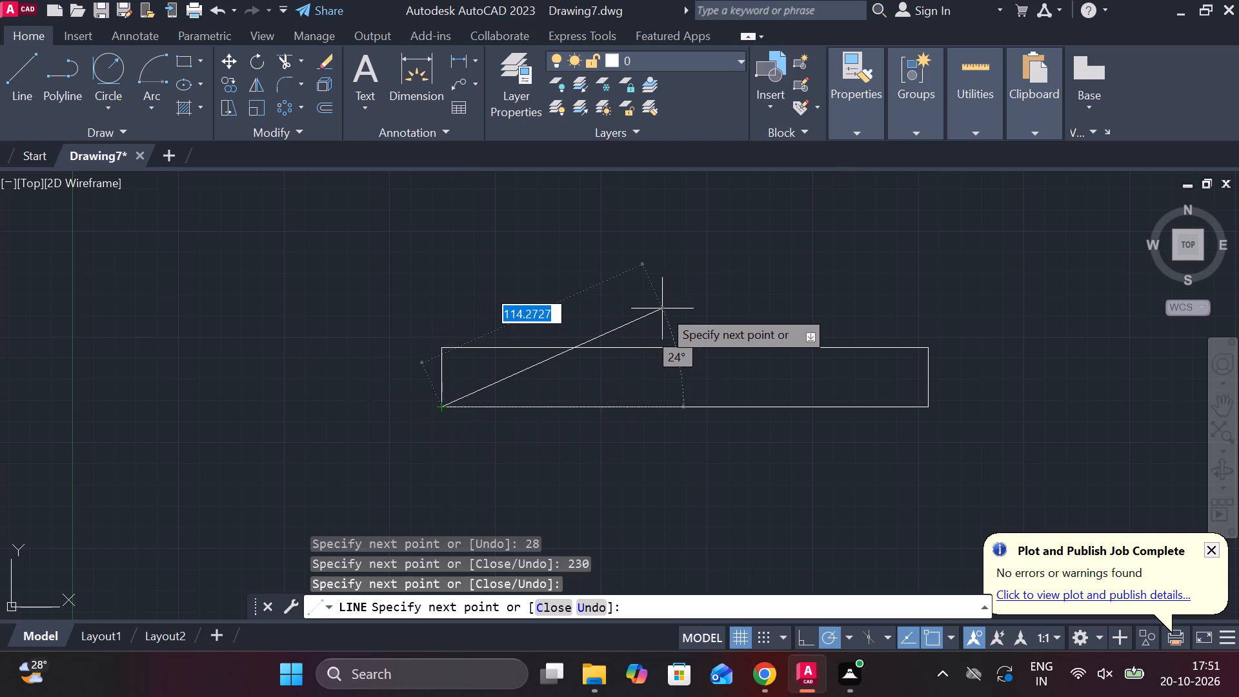
pyautogui.press('Escape')
# Draw a 292 vertical line up from the midpoint of the base's bottom edge, continuing with a 130 horizontal line to the right.
pyautogui.scroll(-1, 662, 308)
pyautogui.moveTo(679, 308); pyautogui.dragTo(569, 320, button='middle')
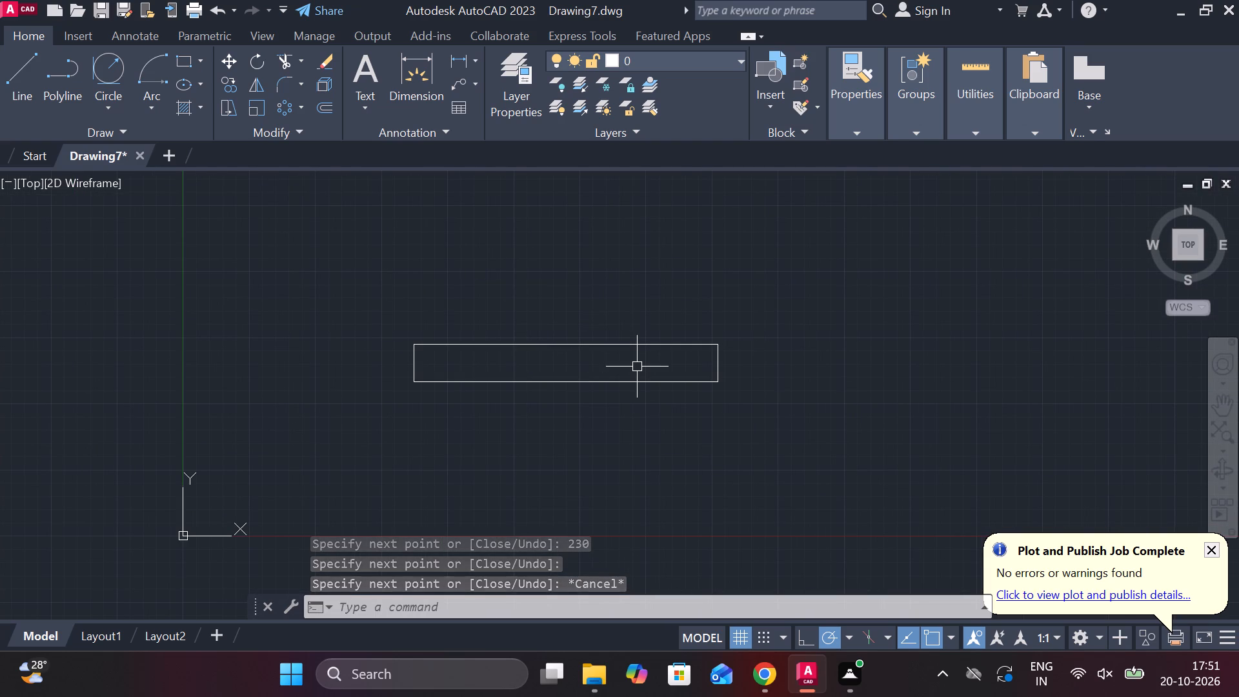
pyautogui.press('l')
pyautogui.press('Return')
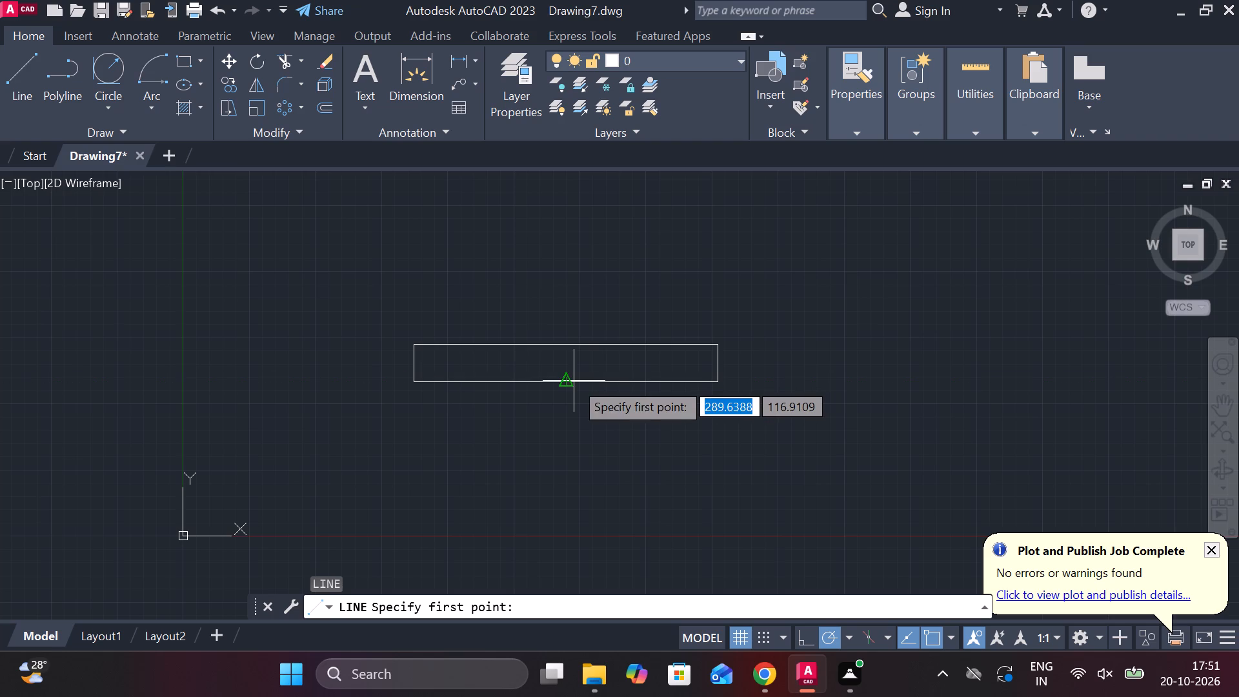
pyautogui.click(568, 381)
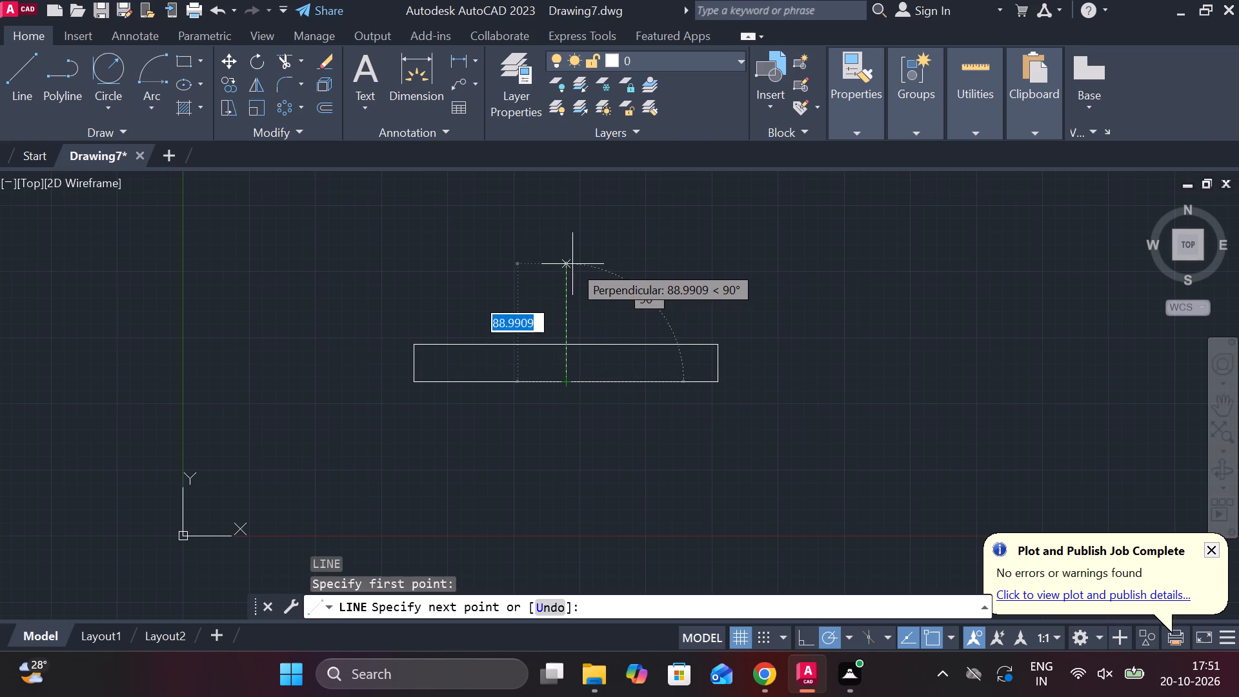
pyautogui.moveTo(539, 337); pyautogui.dragTo(527, 390, button='middle')
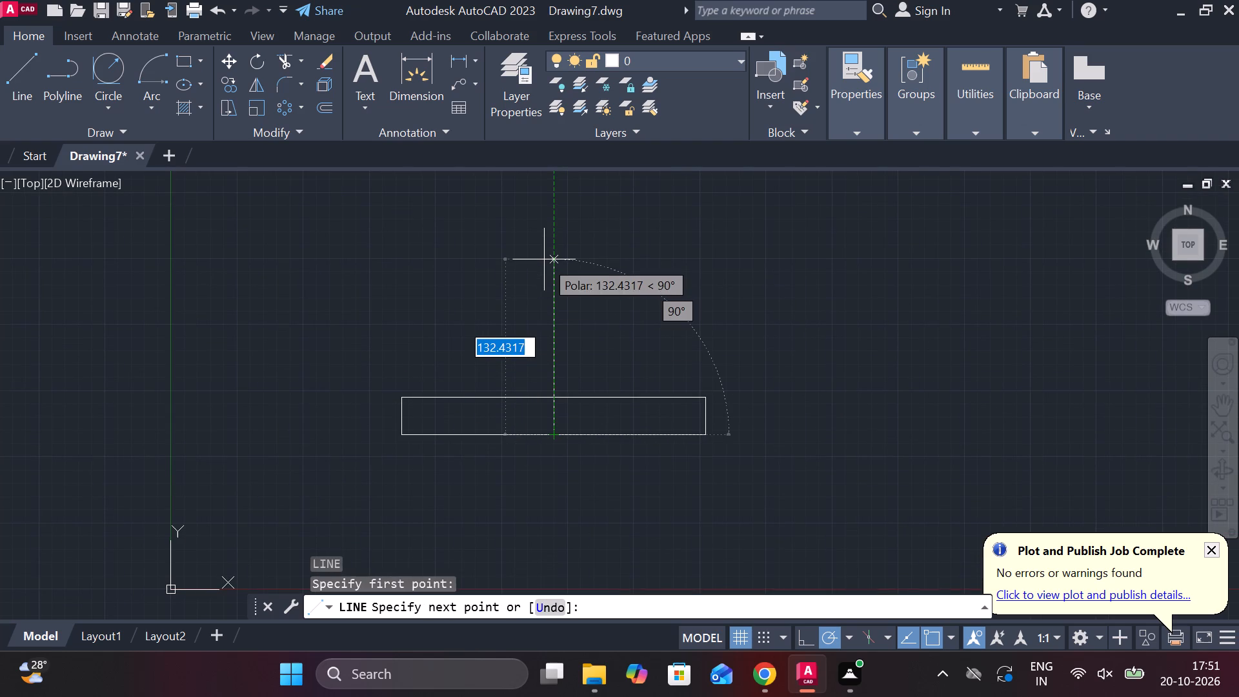
pyautogui.press('2')
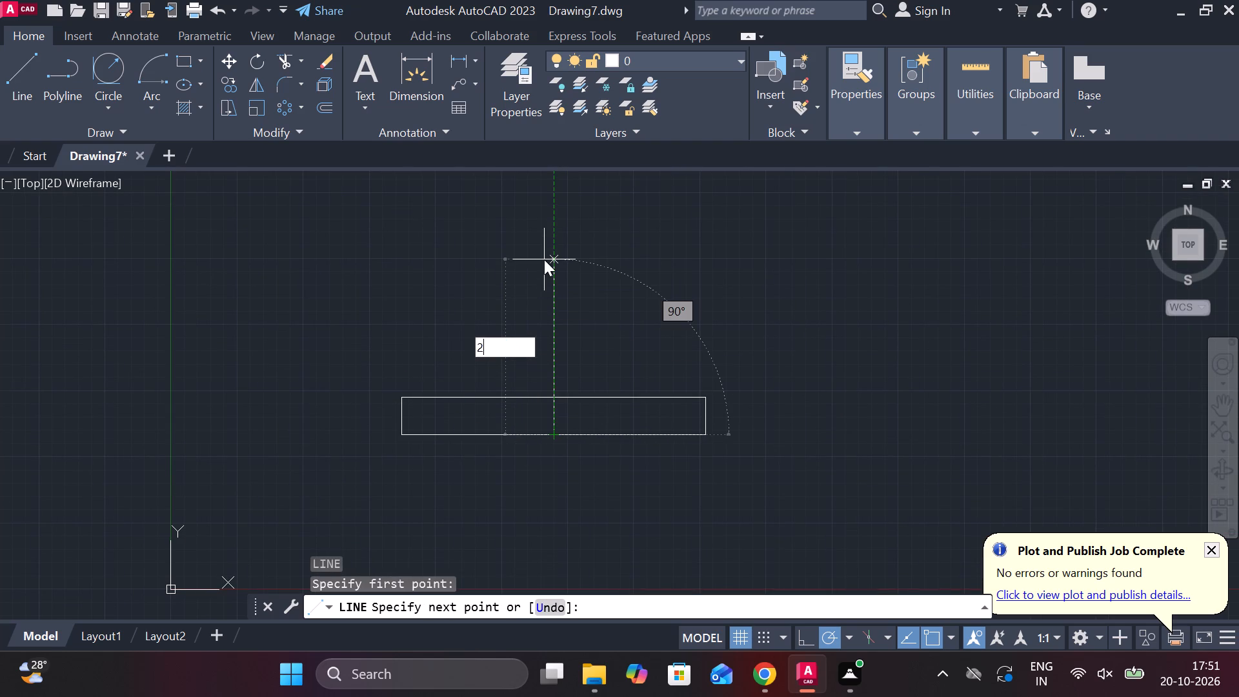
pyautogui.press('9')
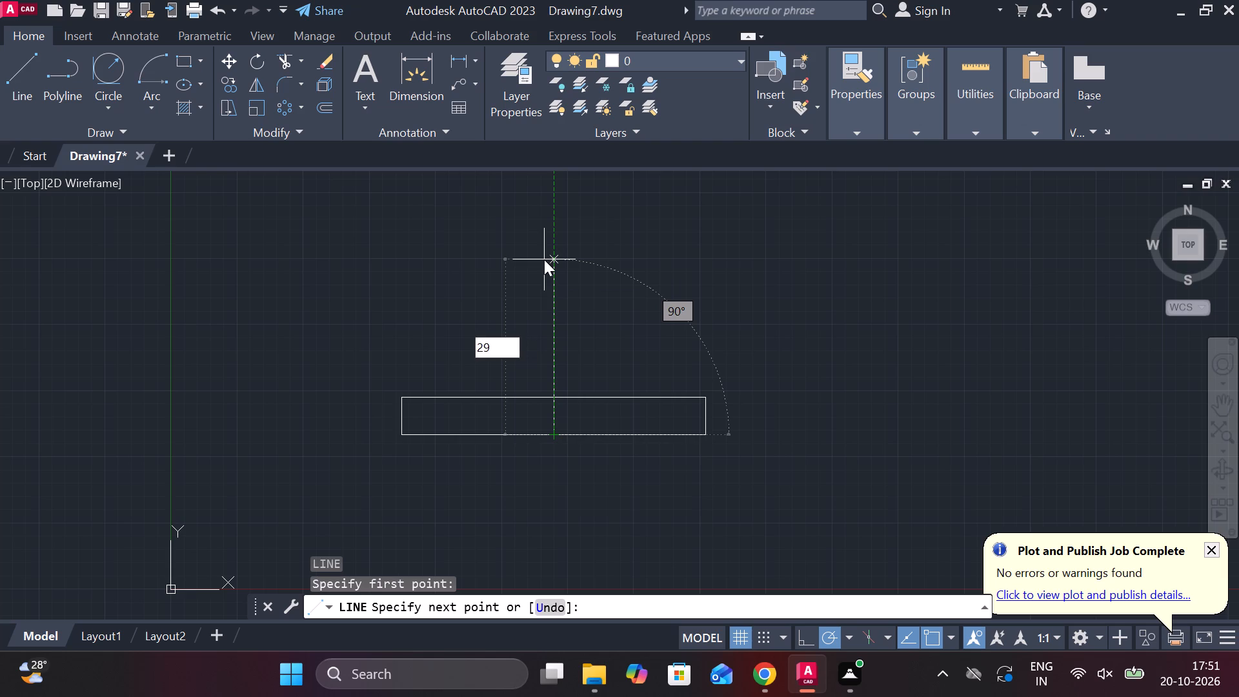
pyautogui.write('2')
pyautogui.press('space')
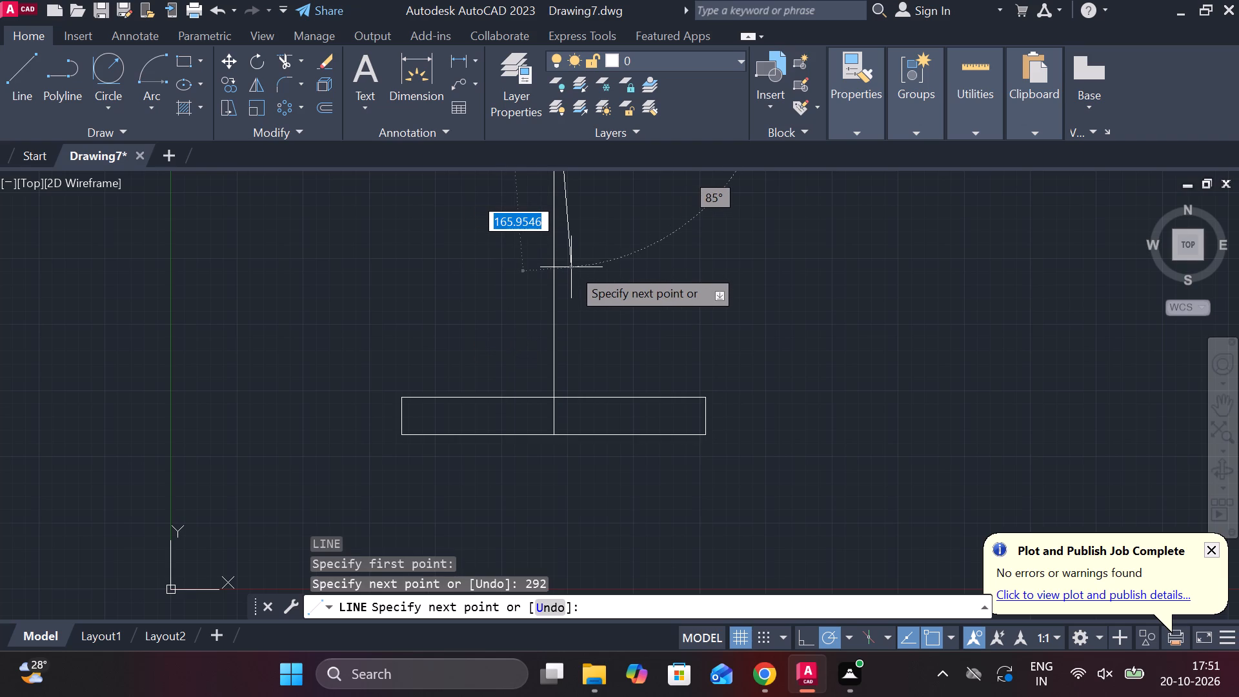
pyautogui.scroll(-1, 571, 267)
pyautogui.moveTo(574, 267); pyautogui.dragTo(519, 468, button='middle')
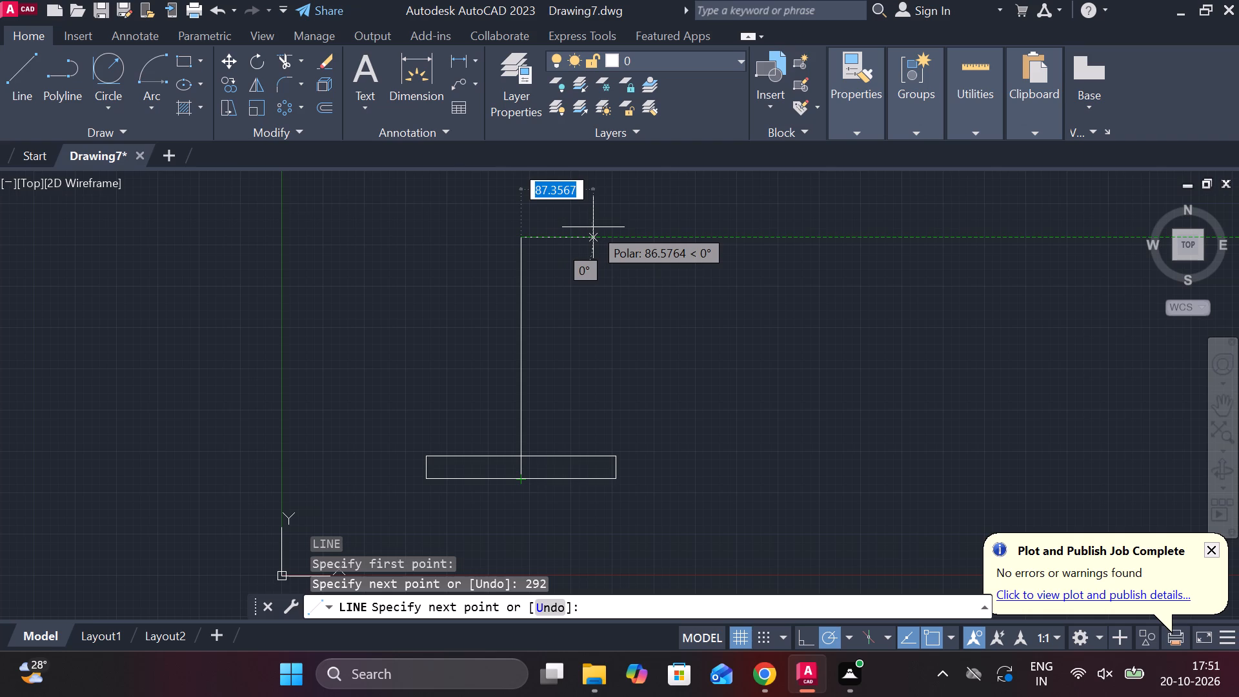
pyautogui.write('130')
pyautogui.press('Return')
pyautogui.press('Escape')
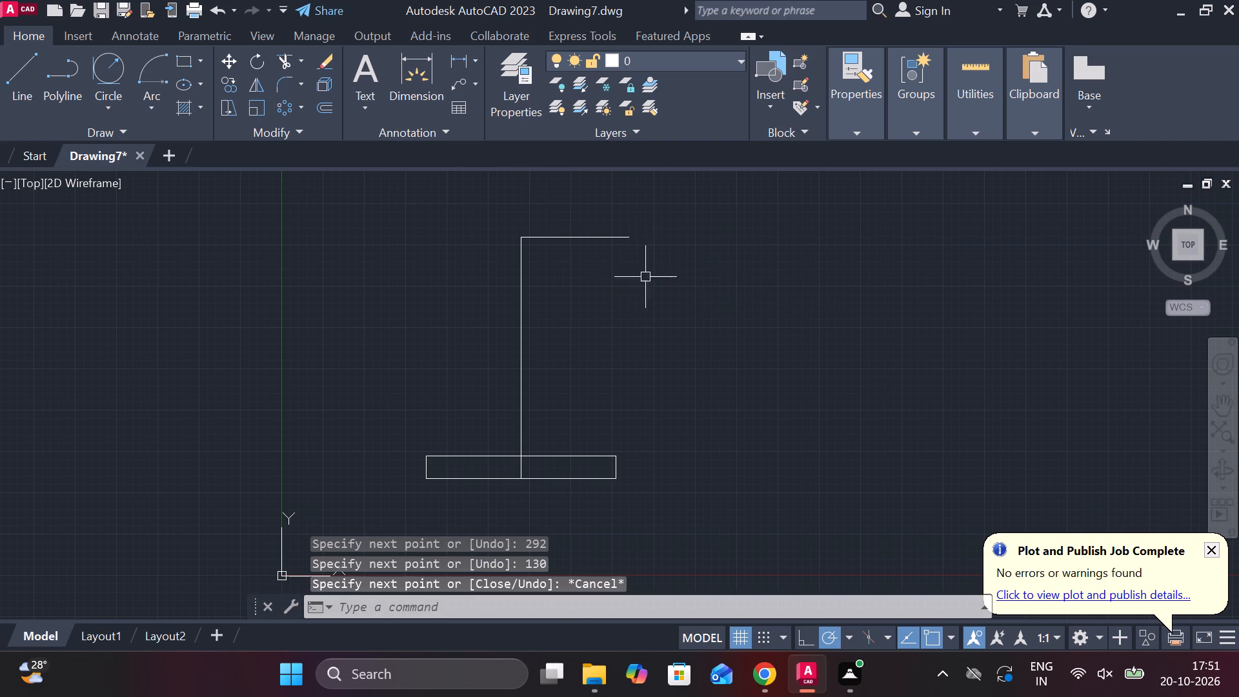
# Mirror the 130 top line about the vertical centre line, keeping the source line.
pyautogui.click(581, 239)
pyautogui.write('mi')
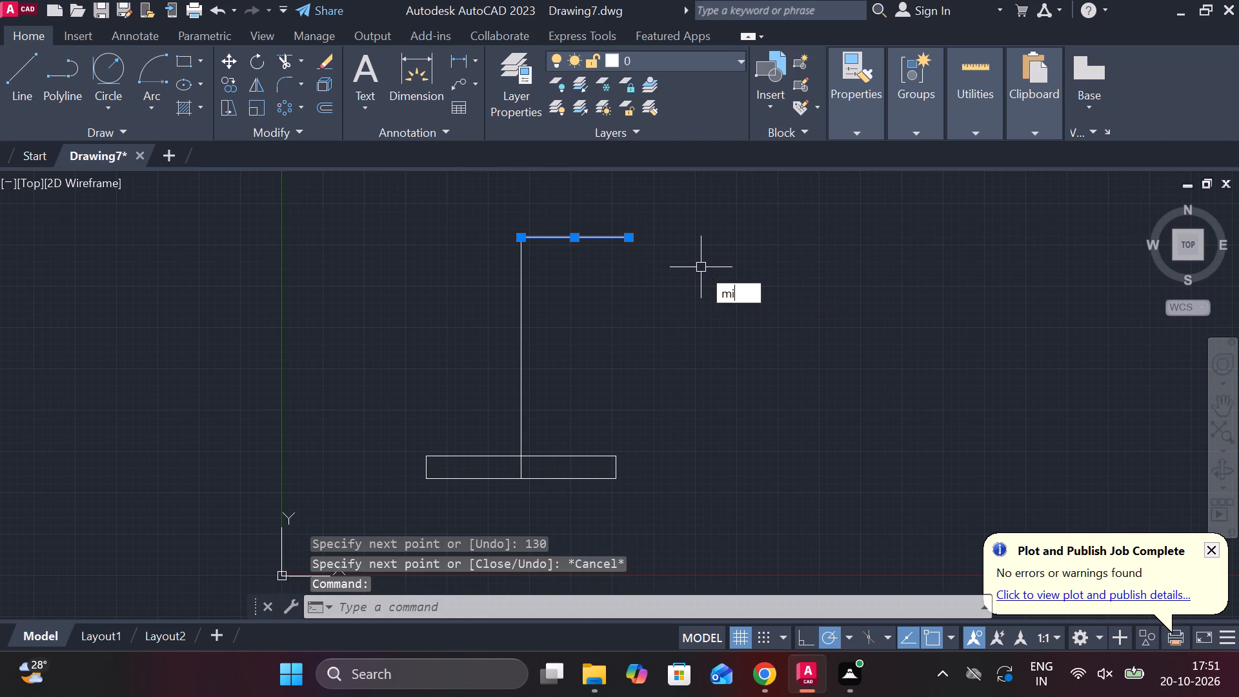
pyautogui.press('Return')
pyautogui.click(516, 240)
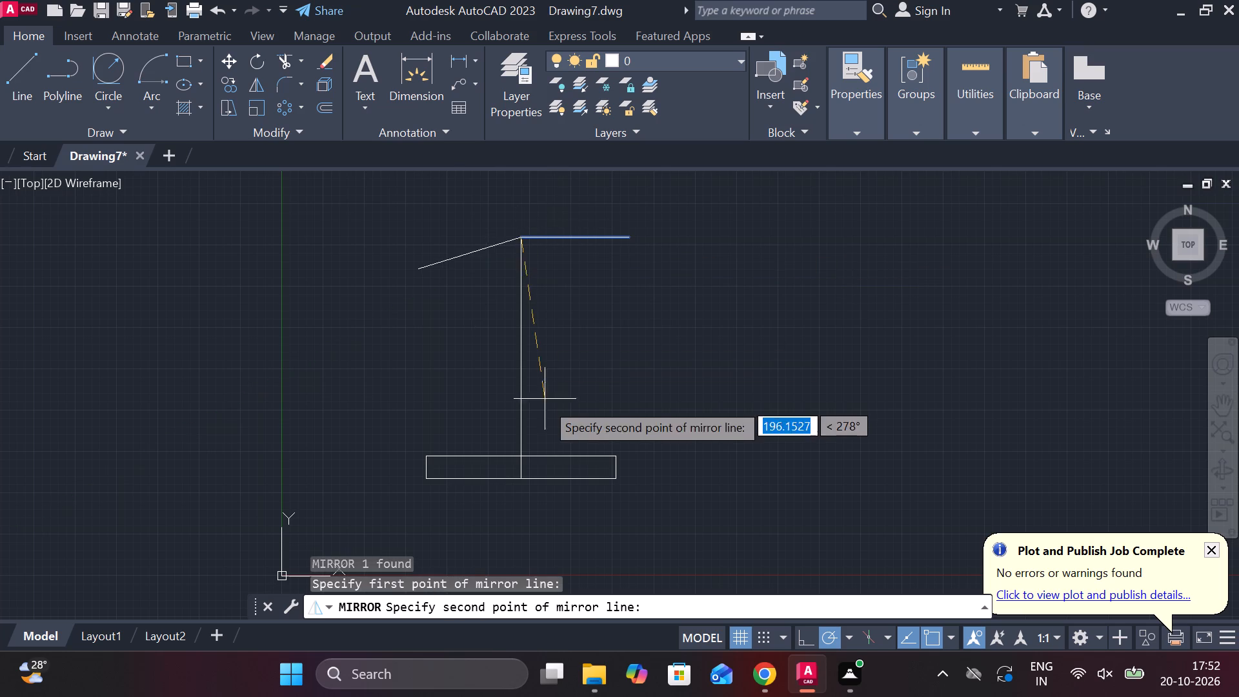
pyautogui.click(524, 454)
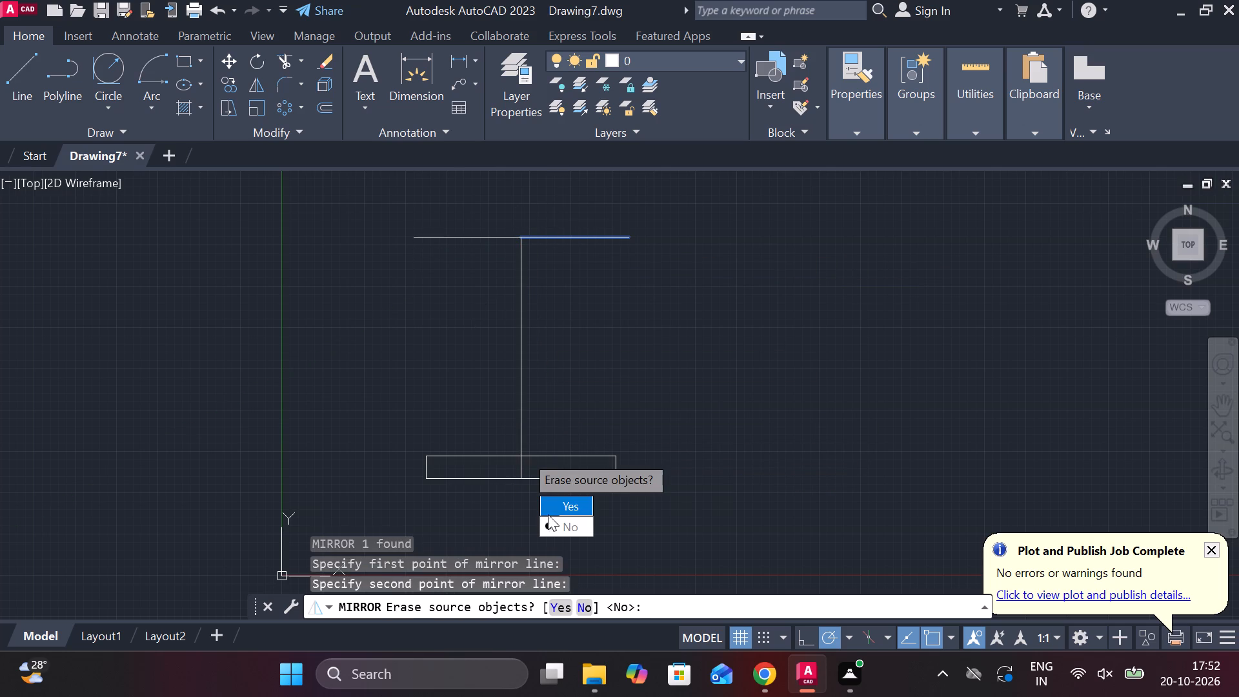
pyautogui.moveTo(555, 524); pyautogui.dragTo(524, 454)
pyautogui.press('Escape')
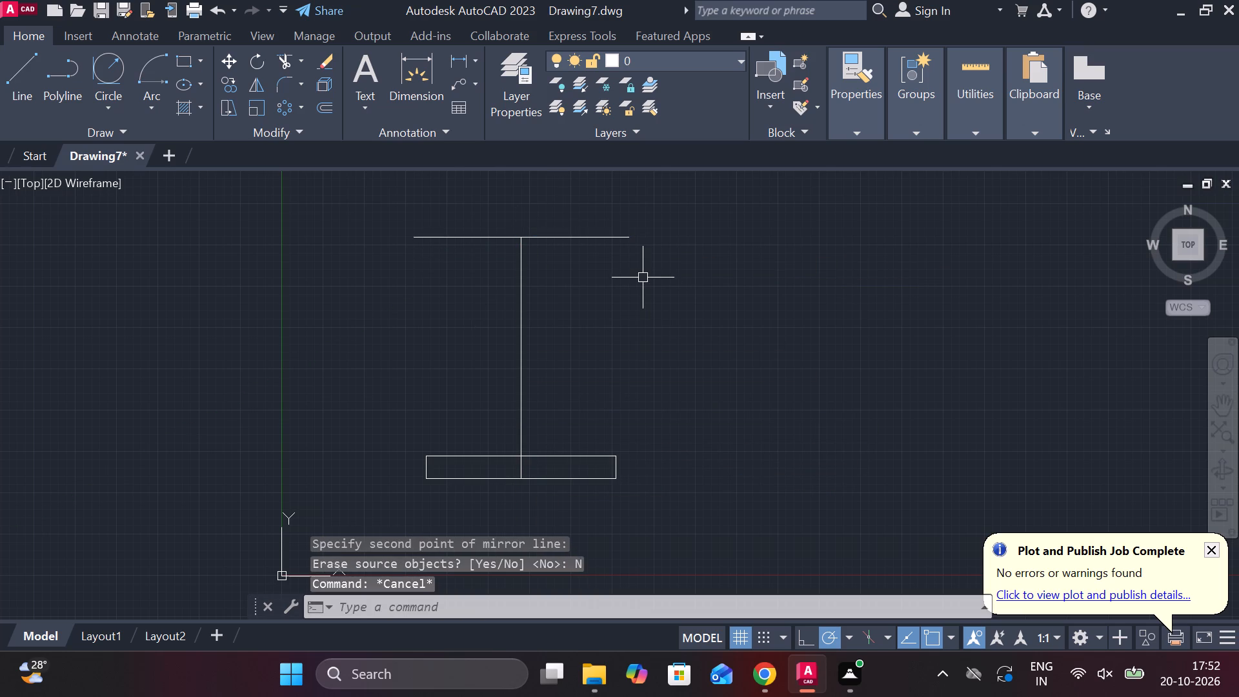
# Close the top edge into a flange with lines from its left end: 25 down, 260 right, and back up to its right end.
pyautogui.press('l')
pyautogui.press('Return')
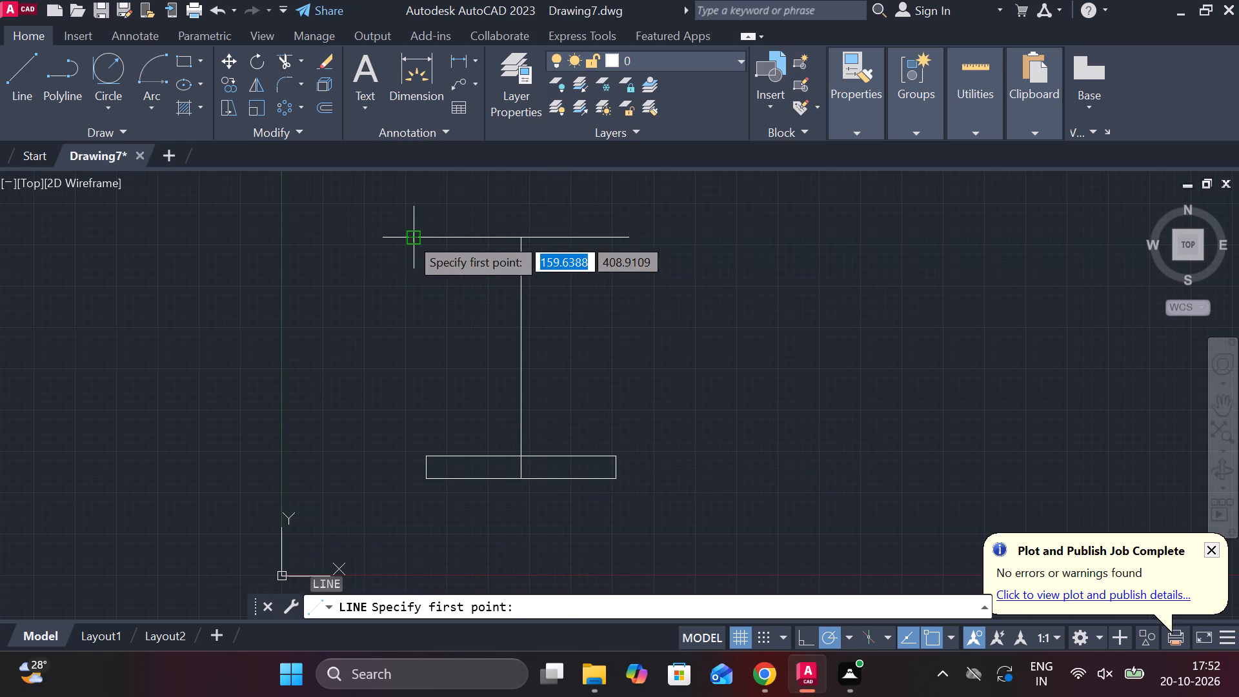
pyautogui.click(409, 236)
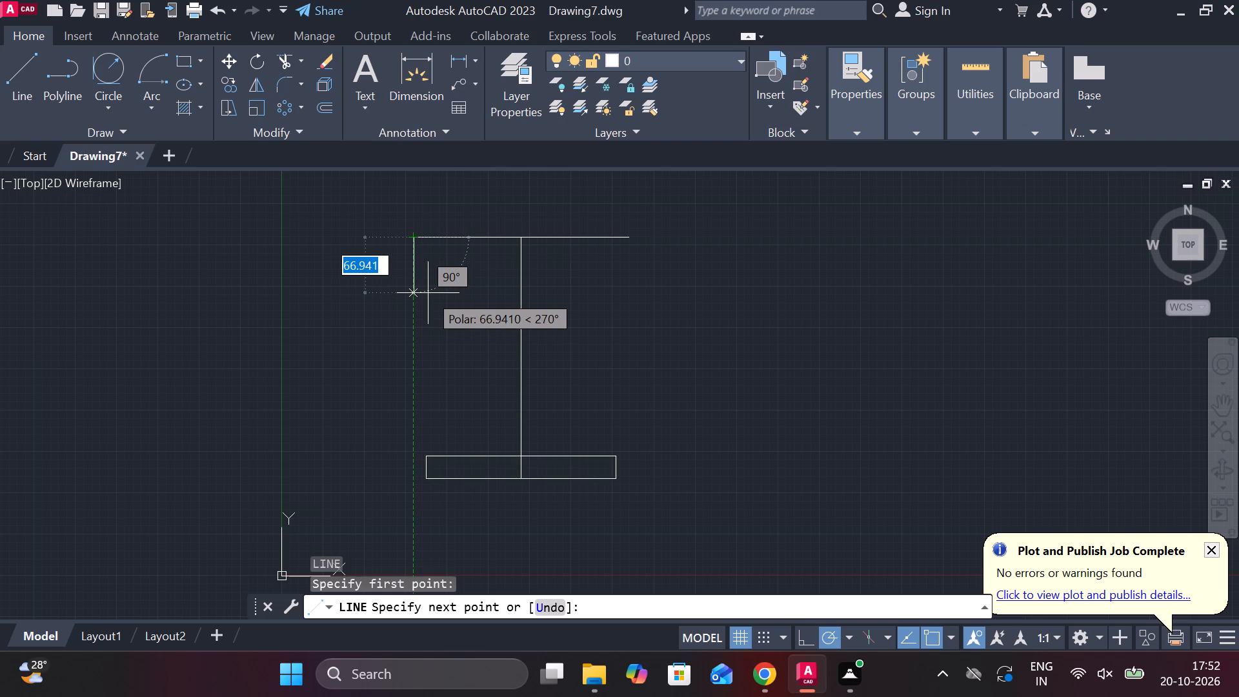
pyautogui.write('25')
pyautogui.press('space')
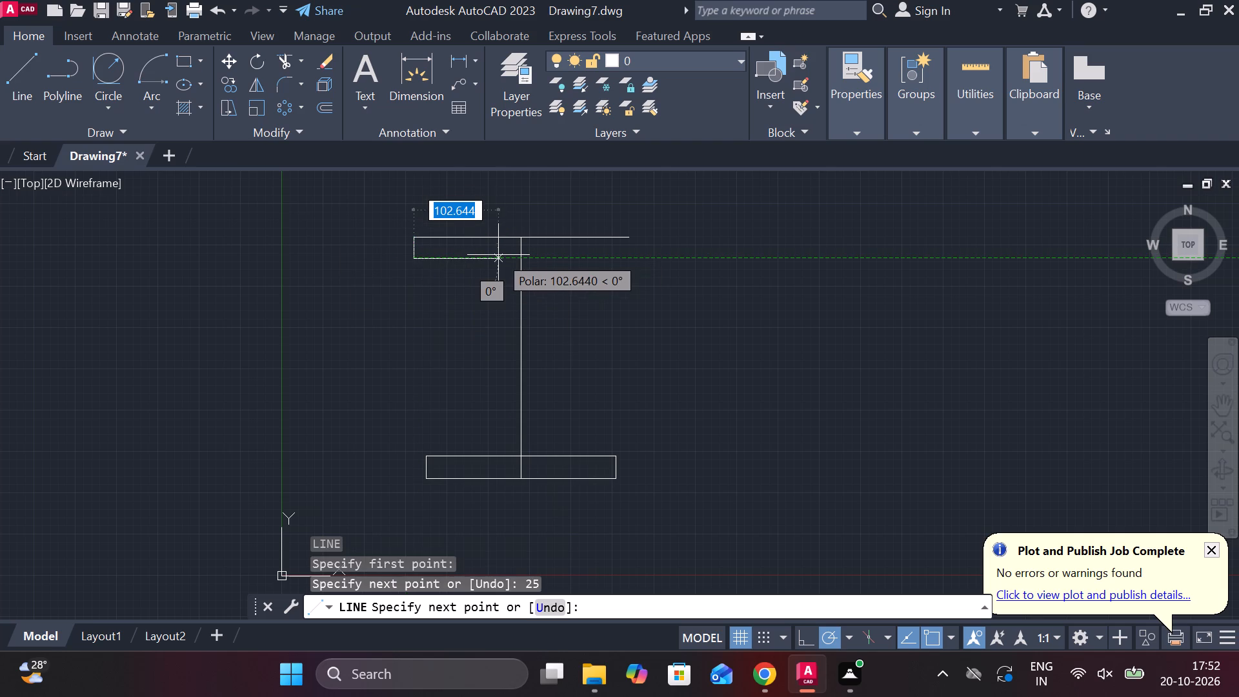
pyautogui.press('2')
pyautogui.press('6')
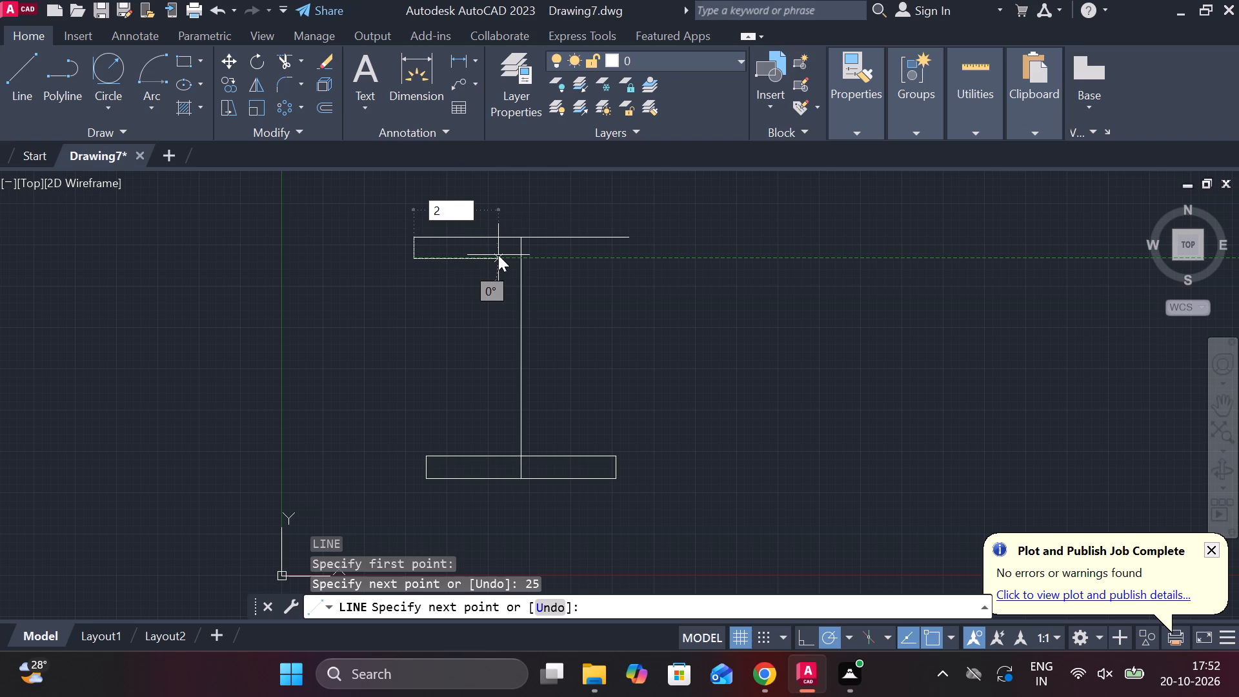
pyautogui.press('0')
pyautogui.press('Return')
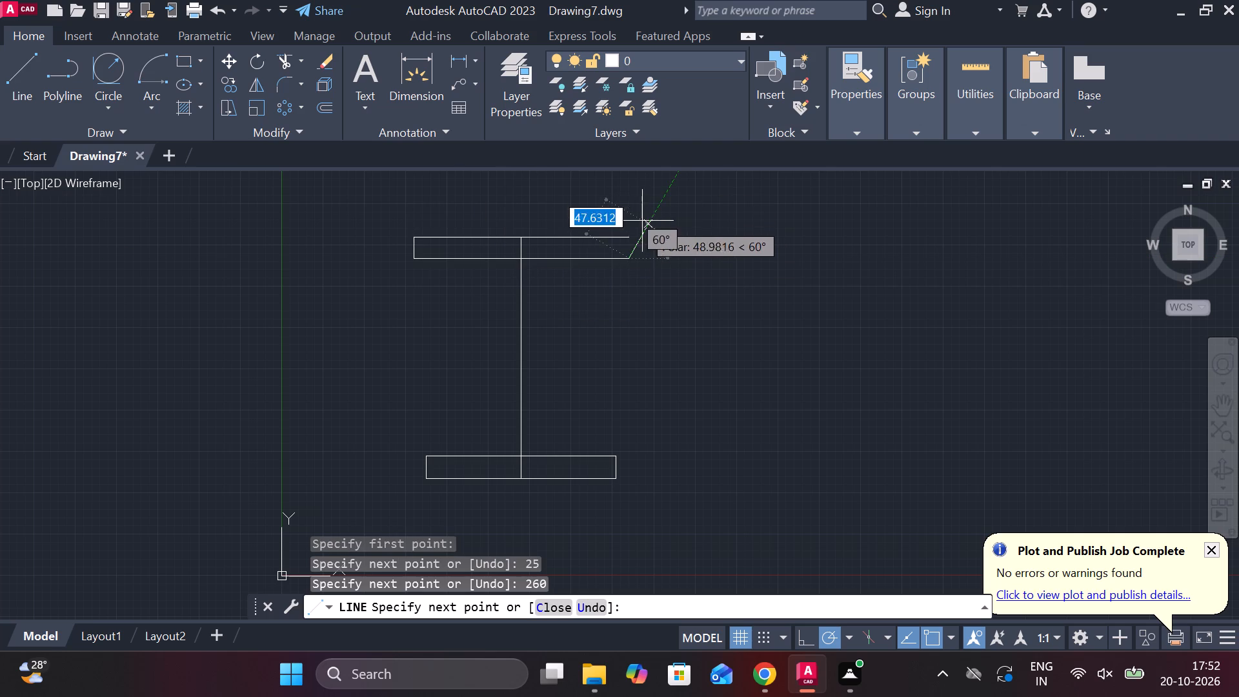
pyautogui.click(634, 228)
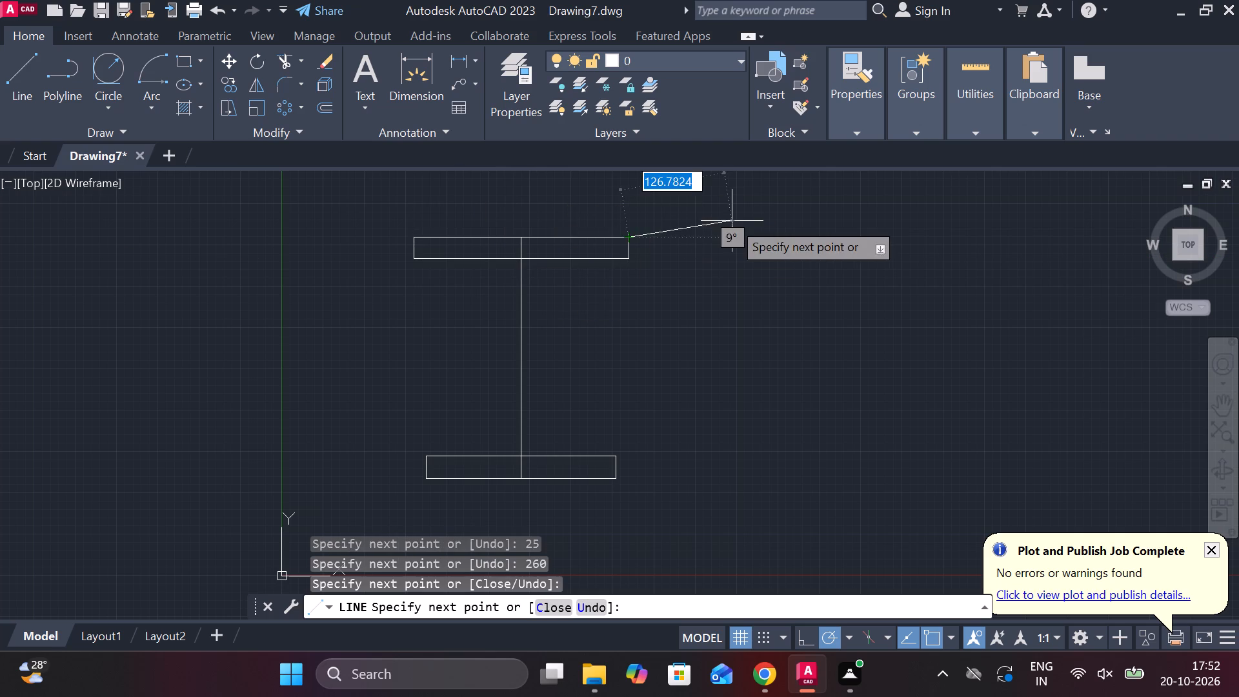
pyautogui.press('Escape')
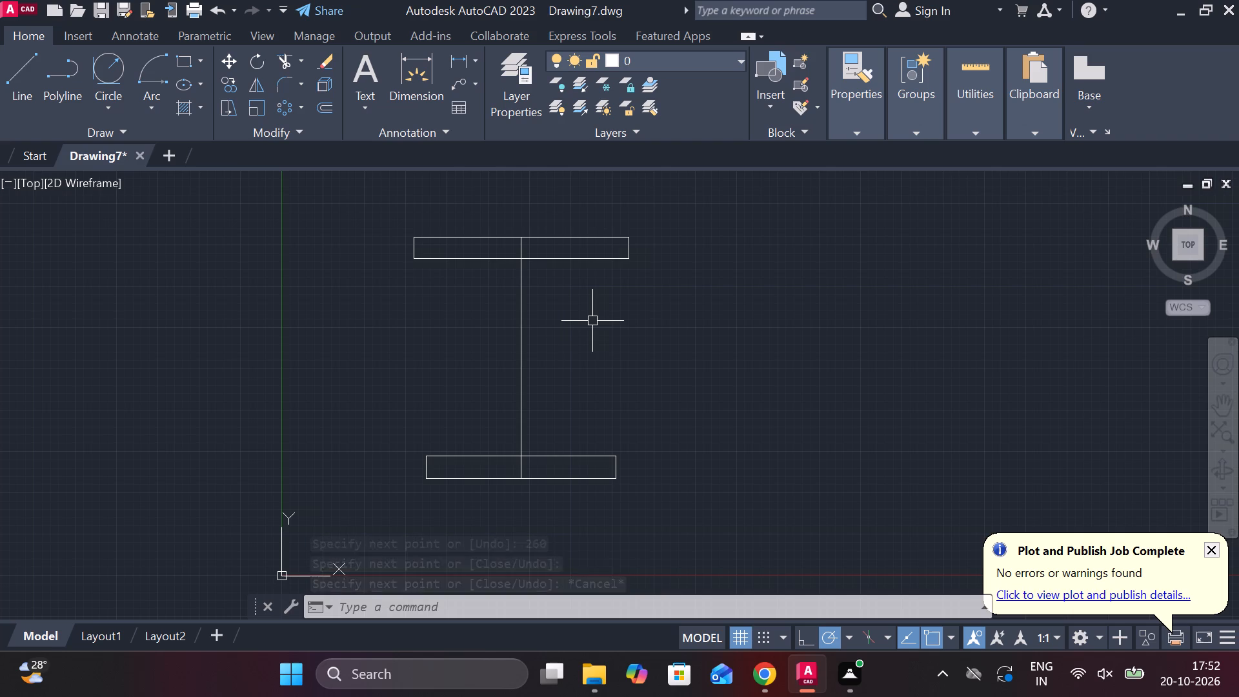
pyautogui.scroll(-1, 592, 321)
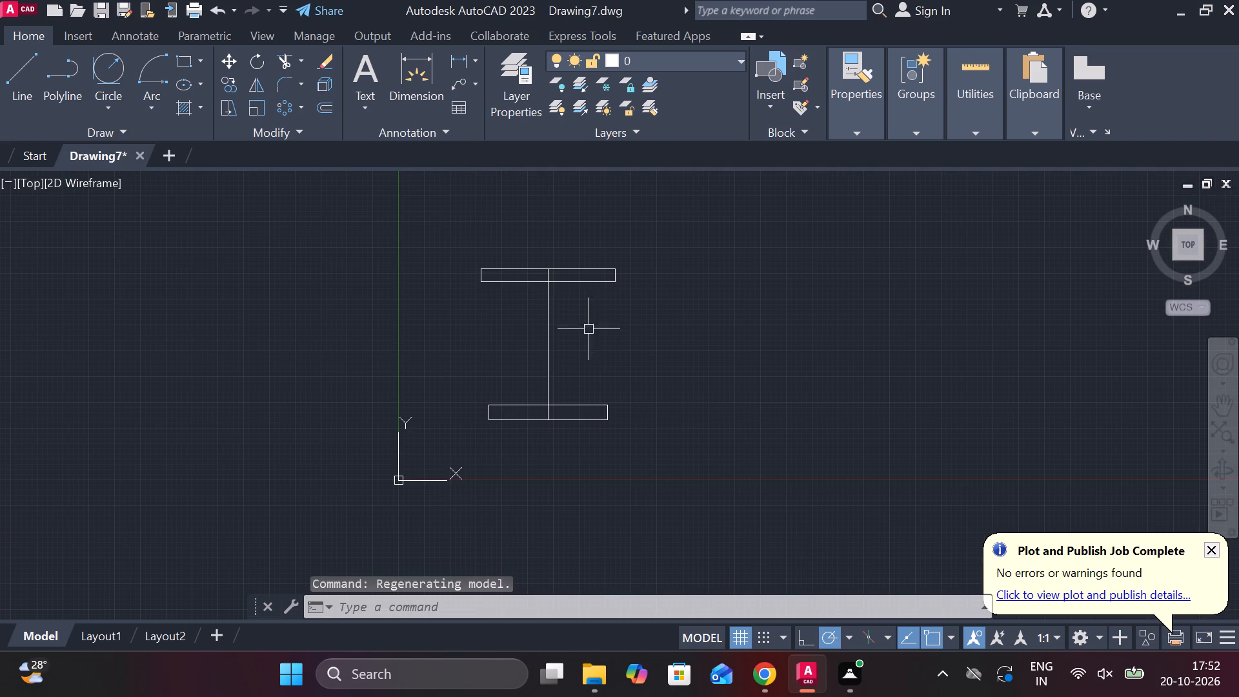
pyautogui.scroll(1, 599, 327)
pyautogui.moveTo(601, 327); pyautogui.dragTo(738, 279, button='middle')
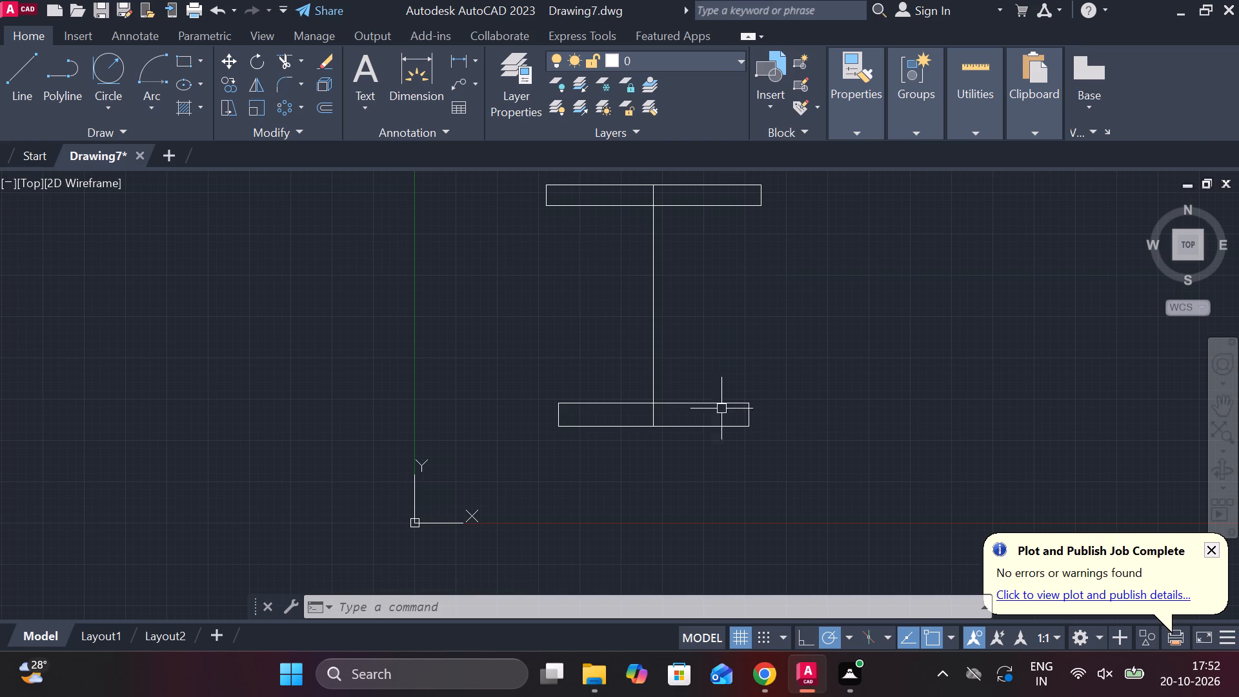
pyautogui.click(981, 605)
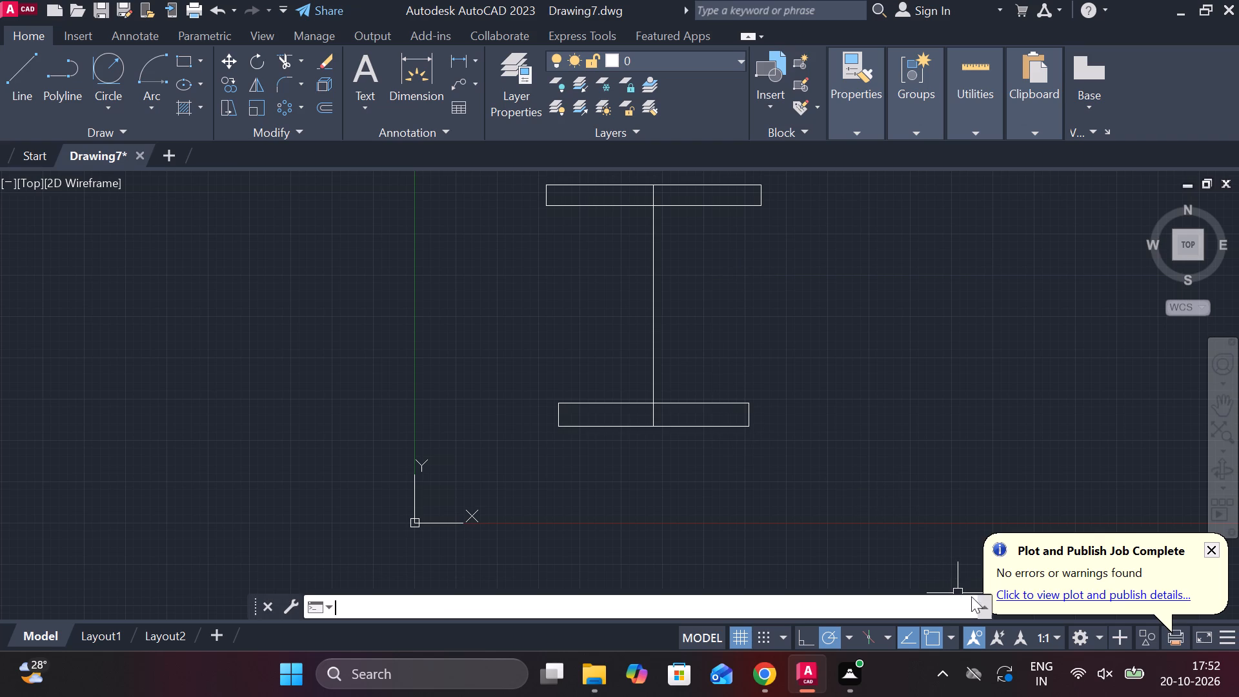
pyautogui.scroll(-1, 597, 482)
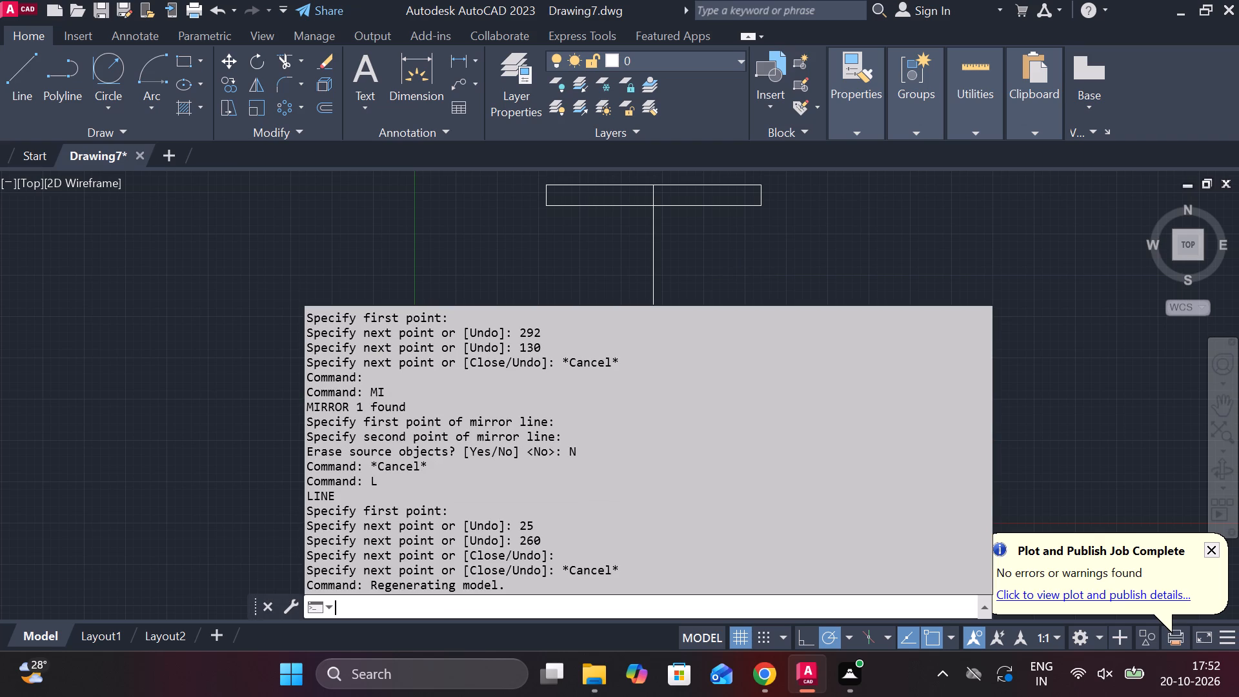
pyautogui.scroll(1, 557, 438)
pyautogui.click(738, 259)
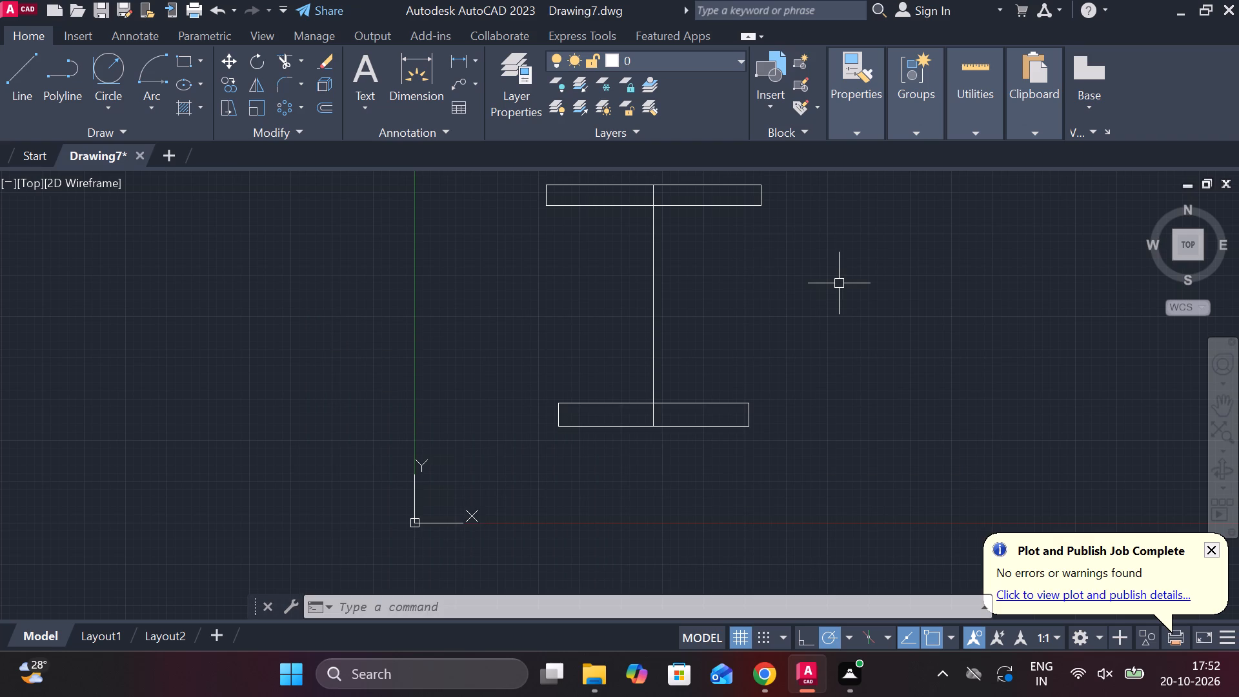
# Draw a horizontal line leftward across the vertical centre line, starting 168 directly above the base's lower right corner.
pyautogui.press('l')
pyautogui.press('Return')
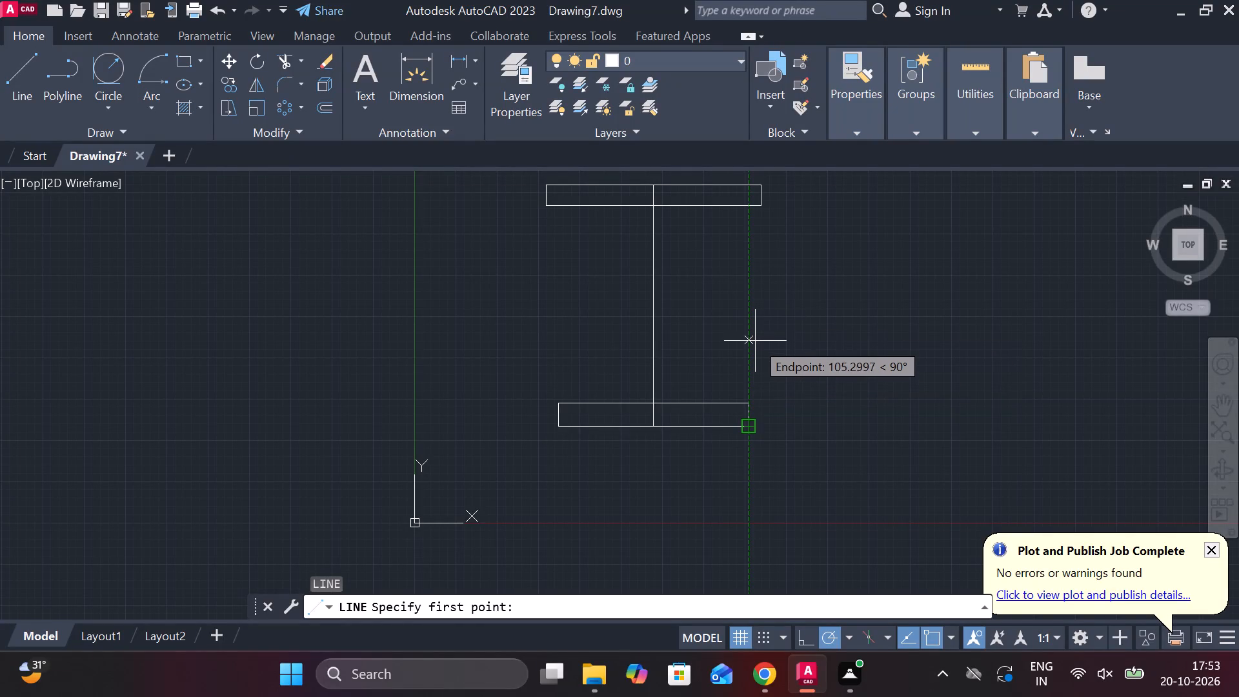
pyautogui.write('168')
pyautogui.press('Return')
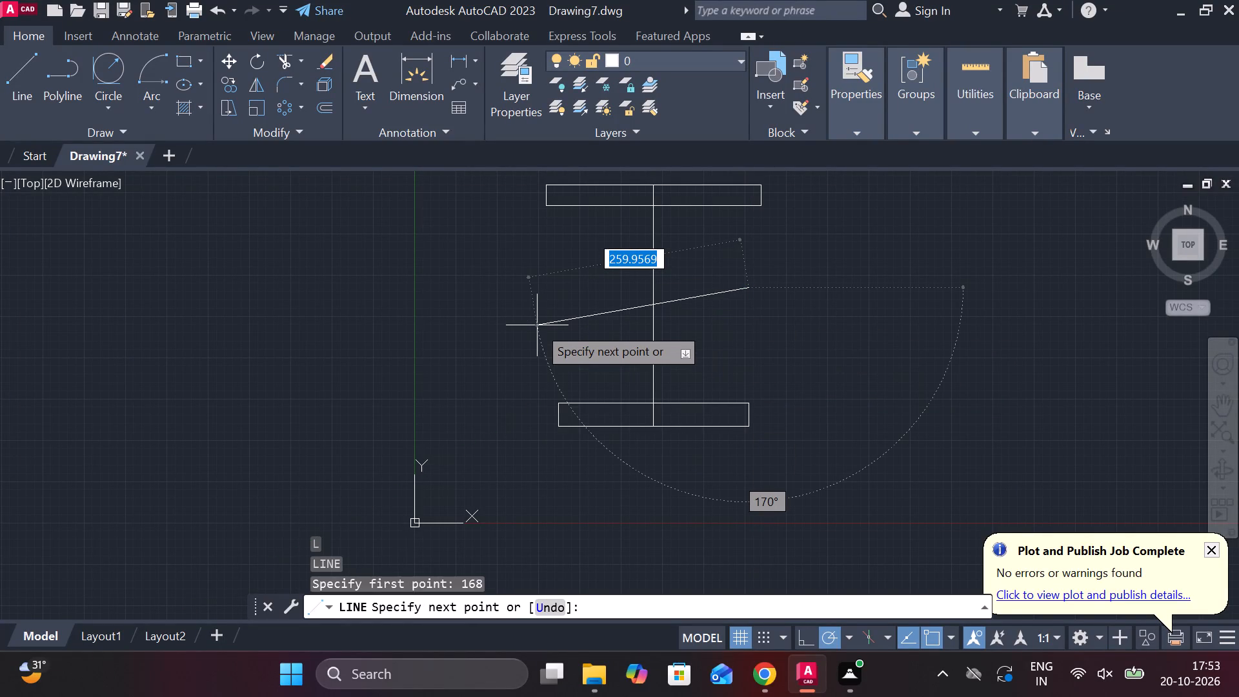
pyautogui.scroll(-1, 537, 325)
pyautogui.moveTo(538, 324); pyautogui.dragTo(543, 325, button='middle')
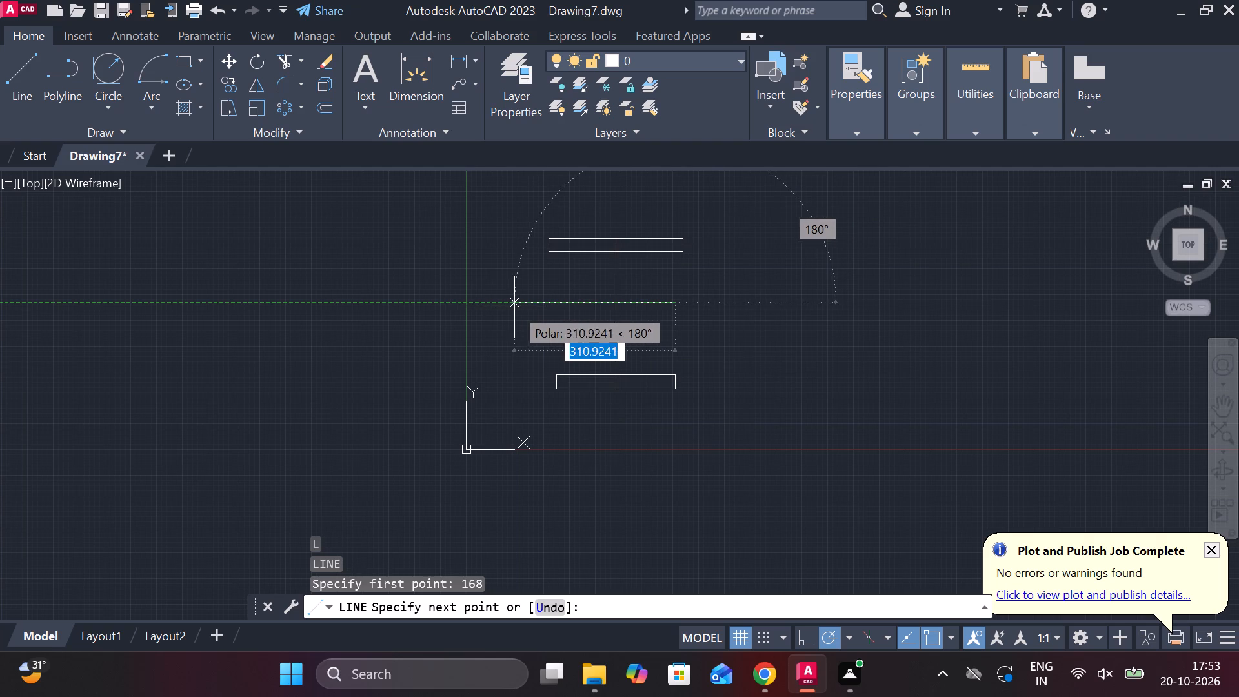
pyautogui.click(543, 309)
pyautogui.press('Escape')
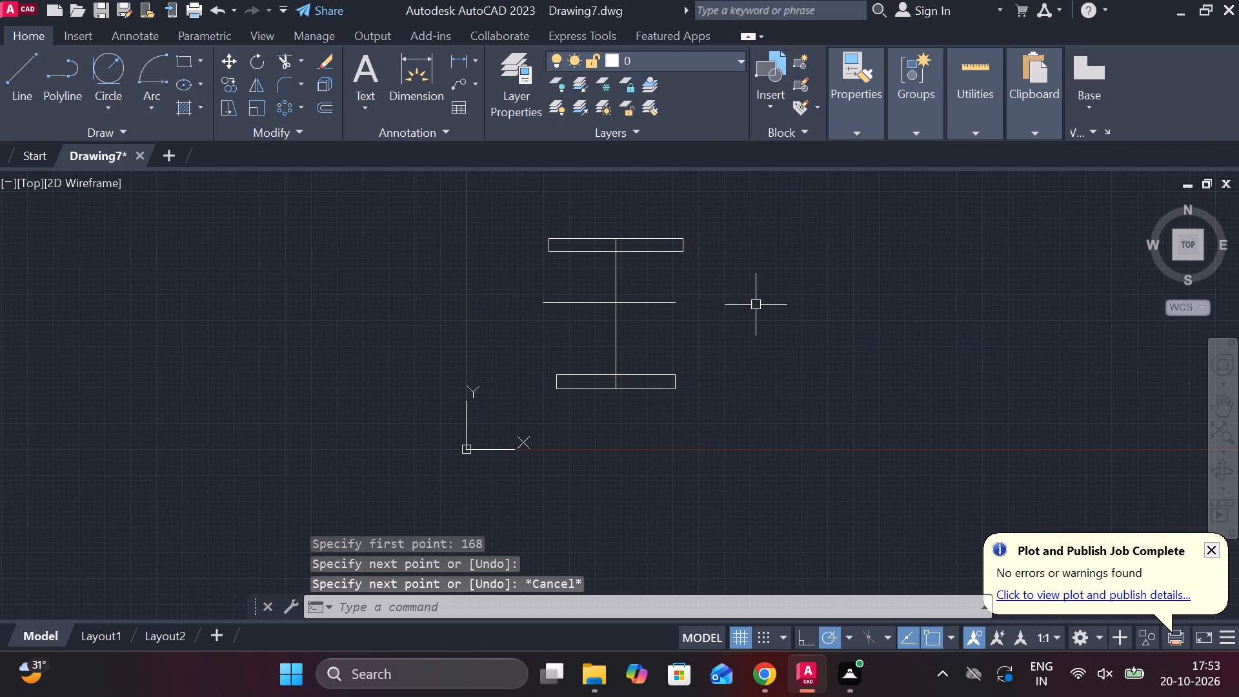
# Draw a circle of radius 92 centred where the horizontal line crosses the vertical centre line.
pyautogui.scroll(1, 718, 319)
pyautogui.moveTo(716, 329); pyautogui.dragTo(810, 312, button='middle')
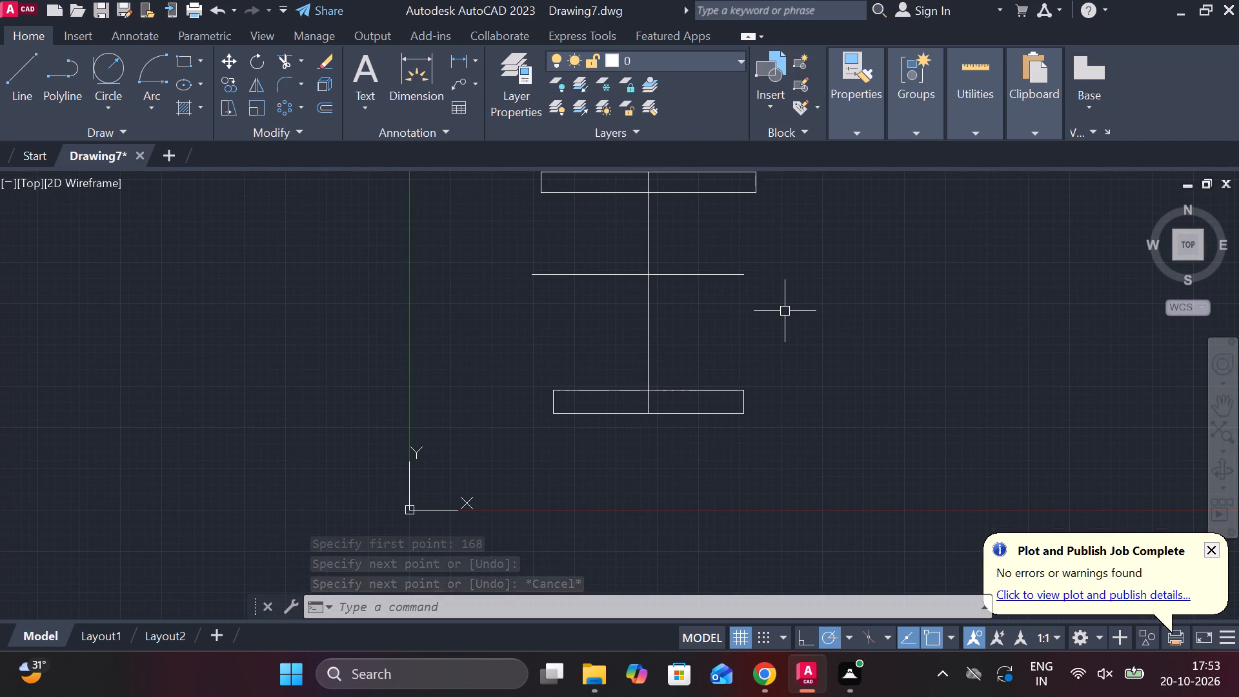
pyautogui.write('c')
pyautogui.press('space')
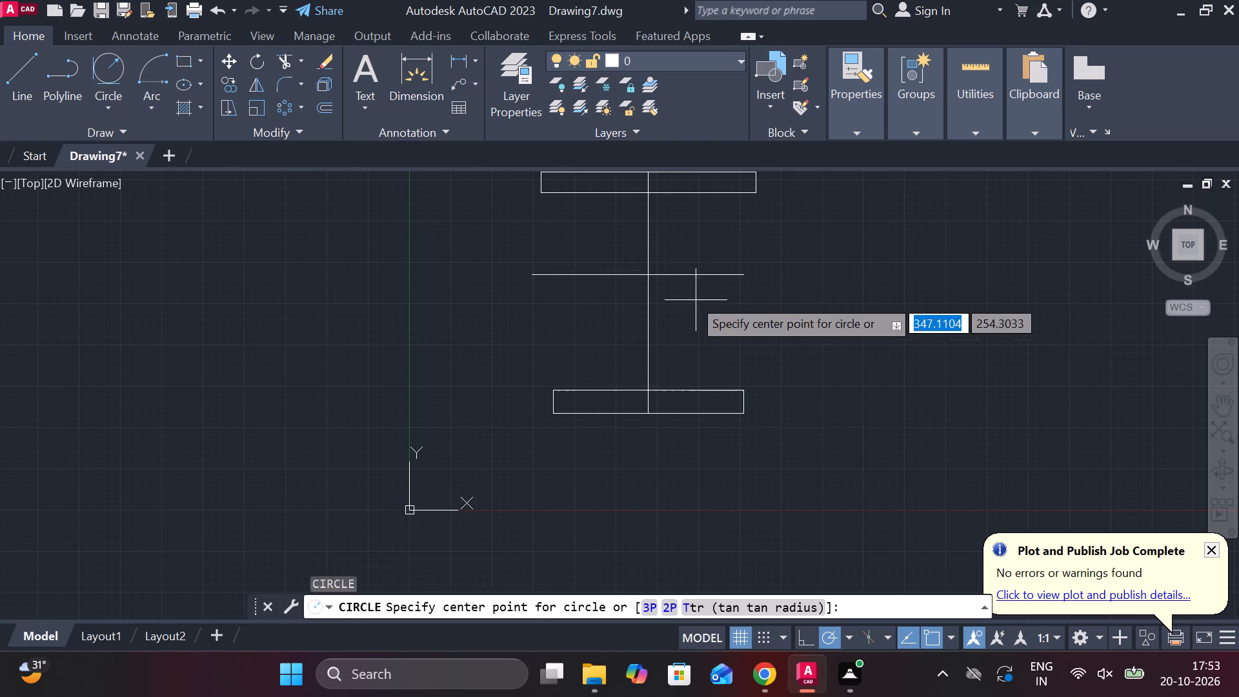
pyautogui.click(652, 279)
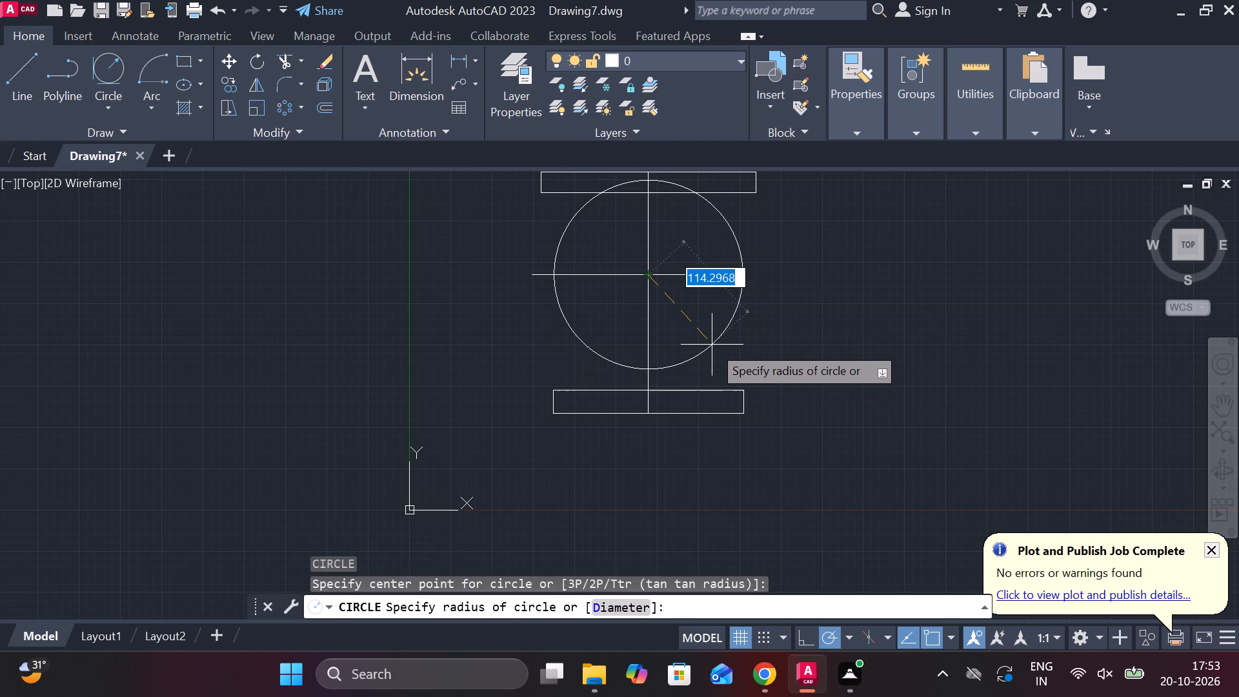
pyautogui.press('9')
pyautogui.write('2')
pyautogui.press('space')
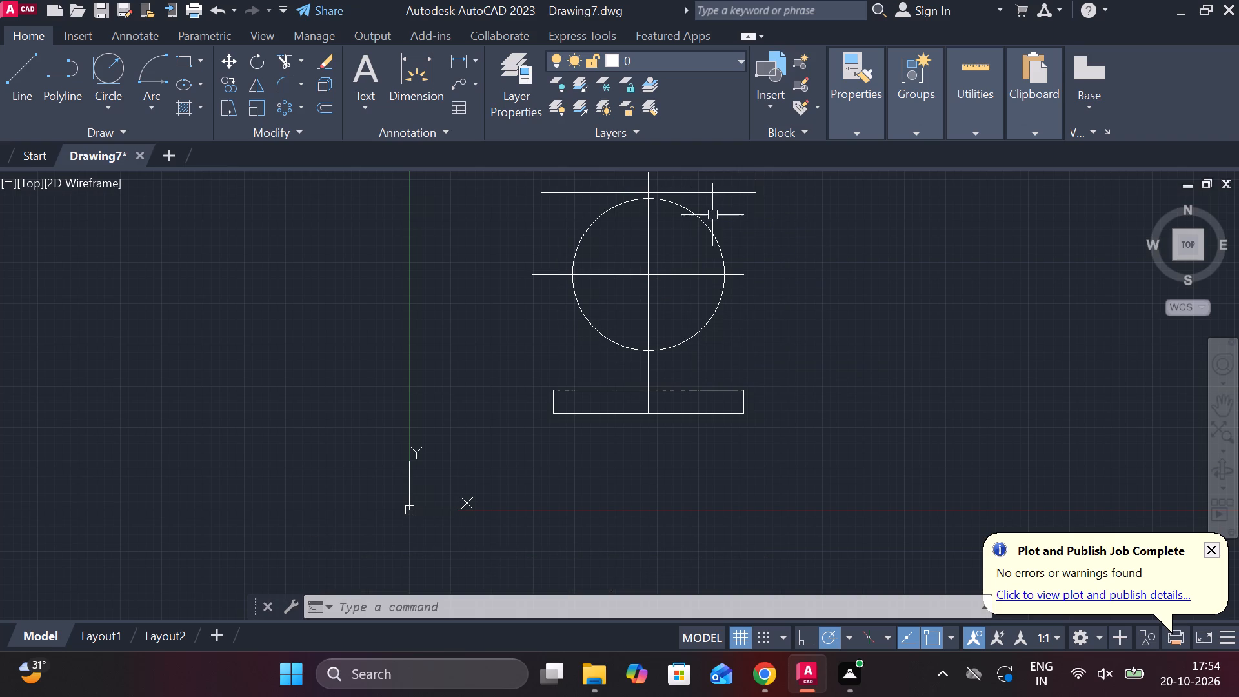
# Offset the radius 92 circle outward by 18 to form a concentric outer circle.
pyautogui.moveTo(761, 229); pyautogui.dragTo(769, 275, button='middle')
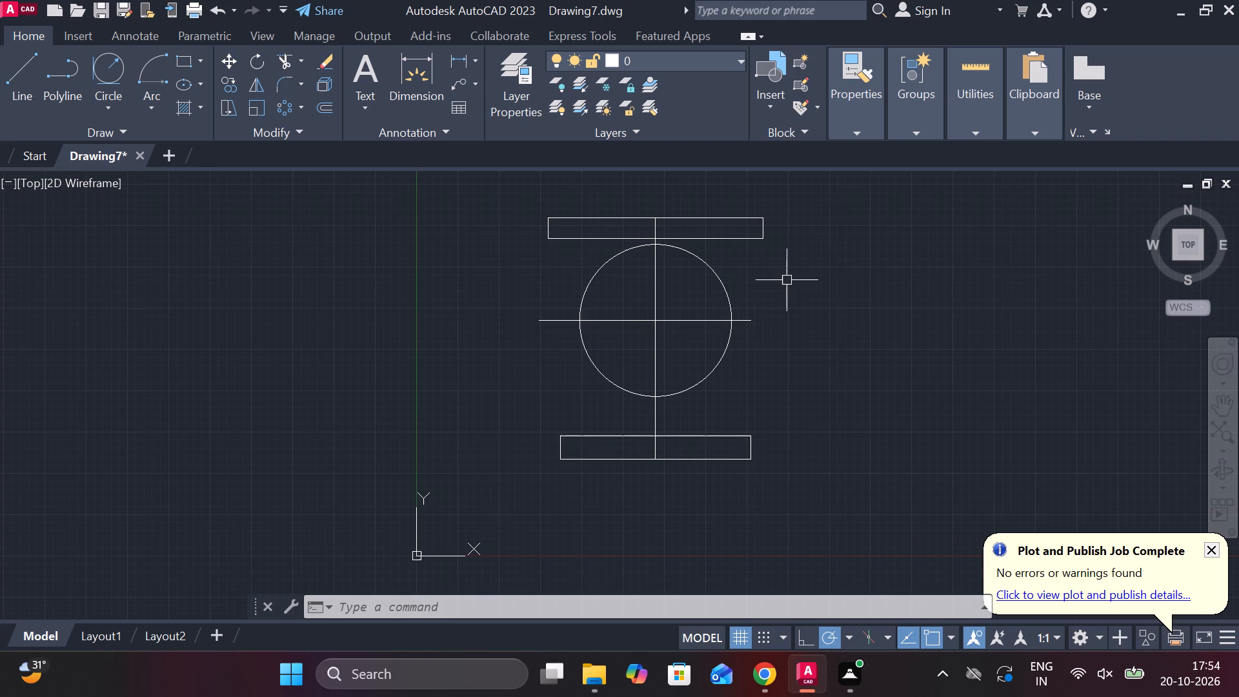
pyautogui.click(720, 292)
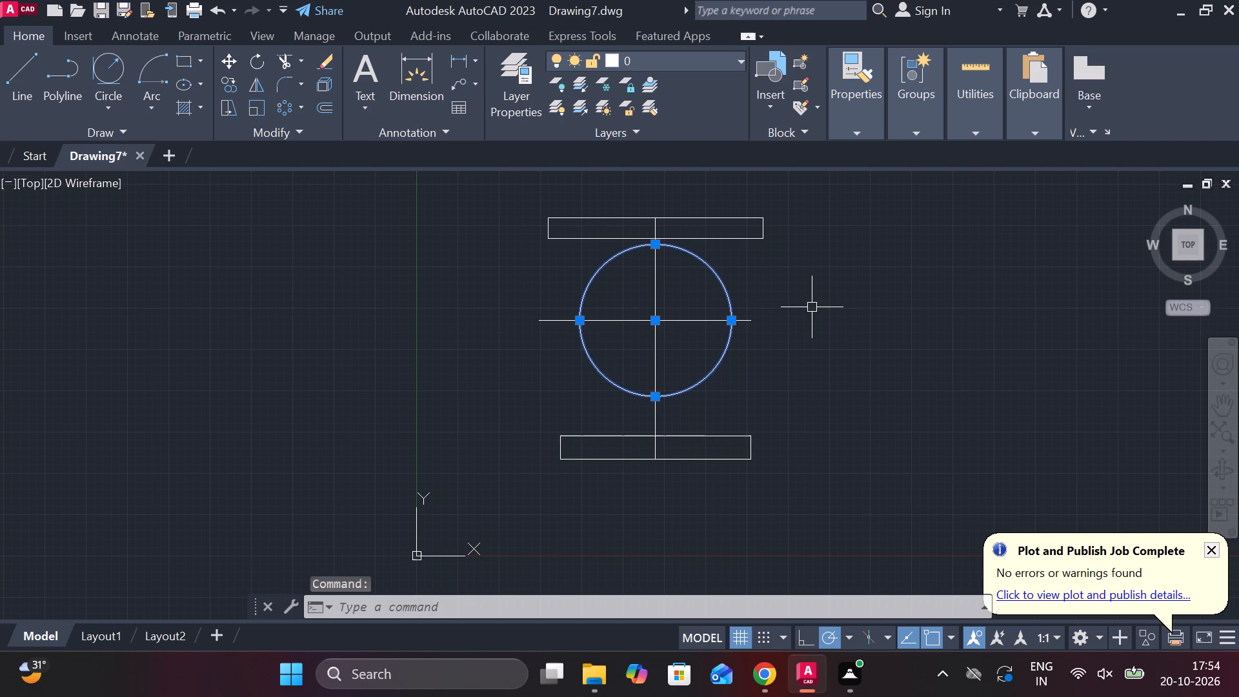
pyautogui.press('o')
pyautogui.press('Return')
pyautogui.press('Return')
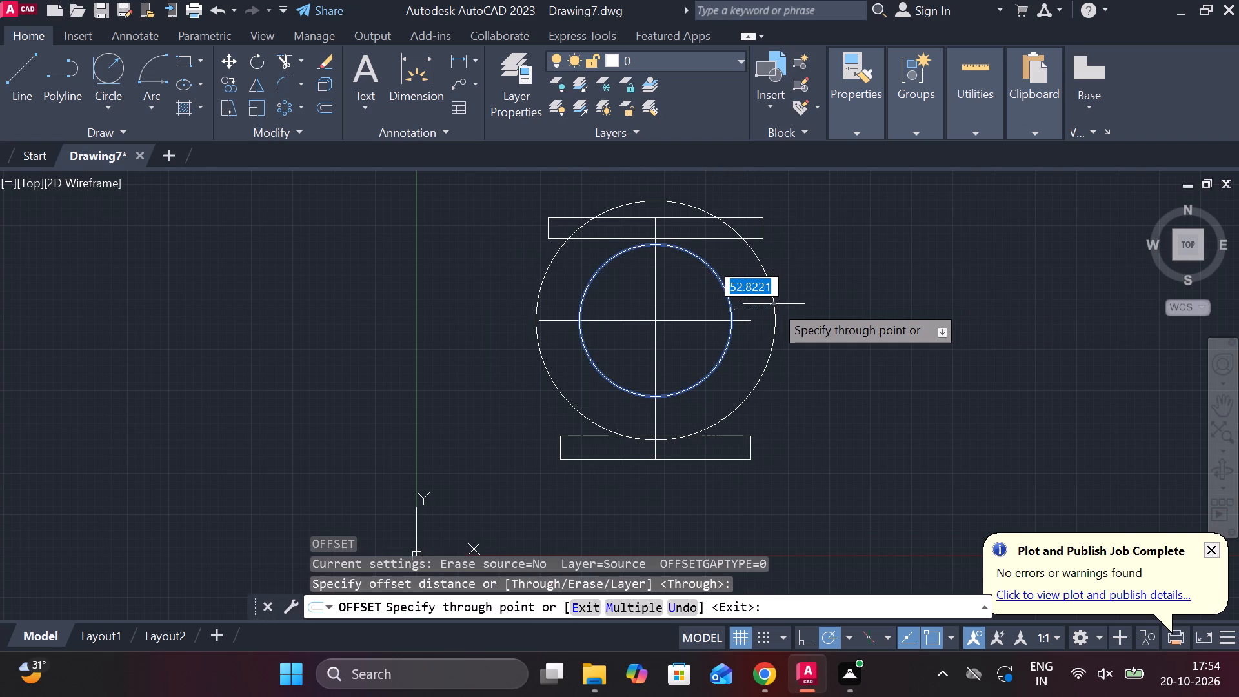
pyautogui.write('18')
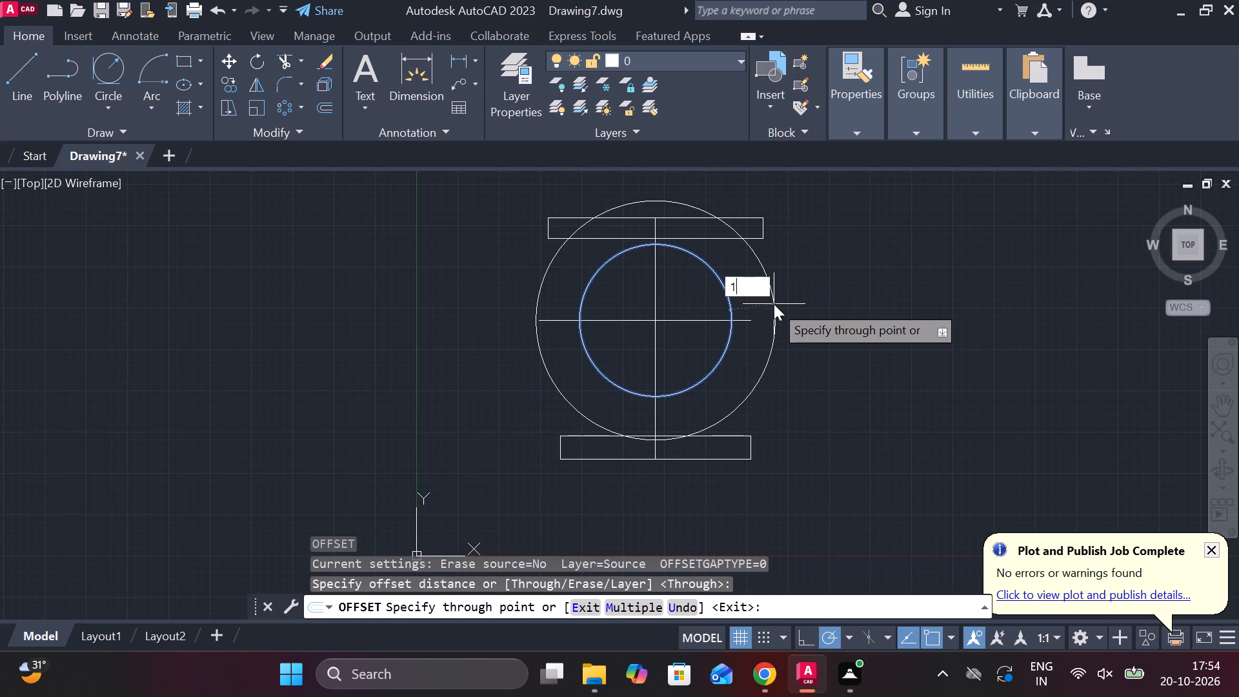
pyautogui.press('Return')
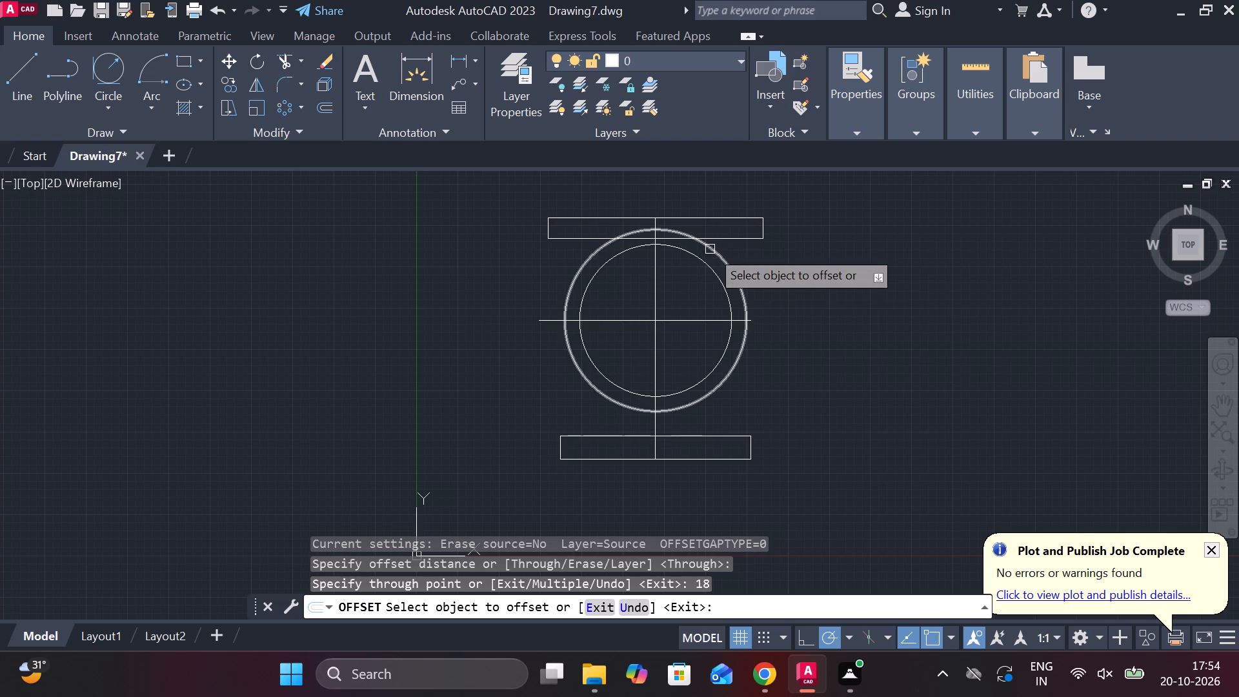
pyautogui.scroll(1, 712, 249)
pyautogui.moveTo(759, 250); pyautogui.dragTo(765, 334, button='middle')
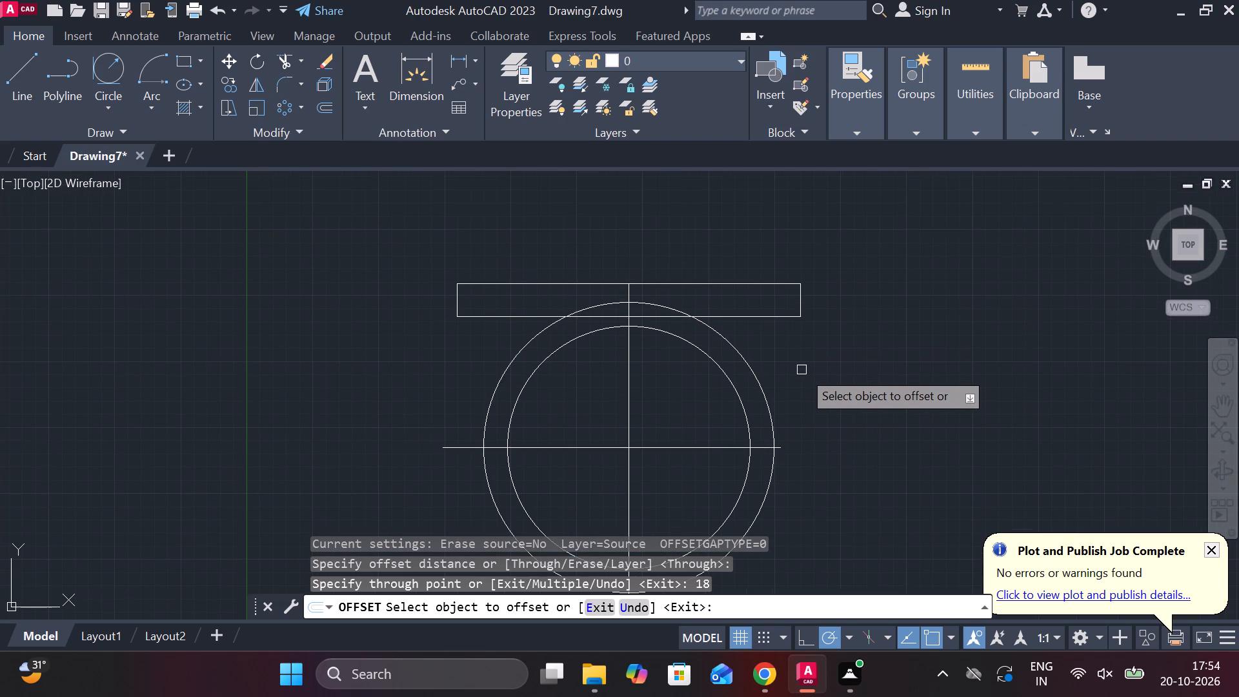
pyautogui.middleClick(789, 367)
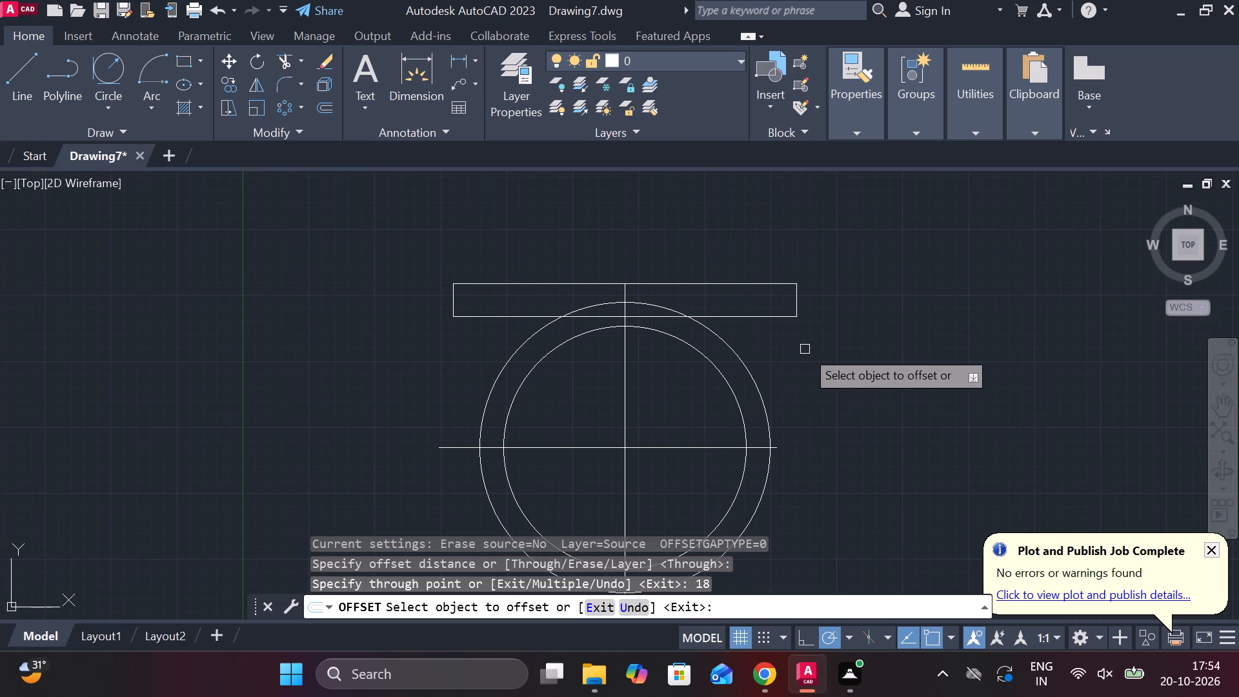
pyautogui.press('Escape')
# Draw a vertical line about 87 long down from the top edge, starting 67 right of the centre line.
pyautogui.press('l')
pyautogui.press('Return')
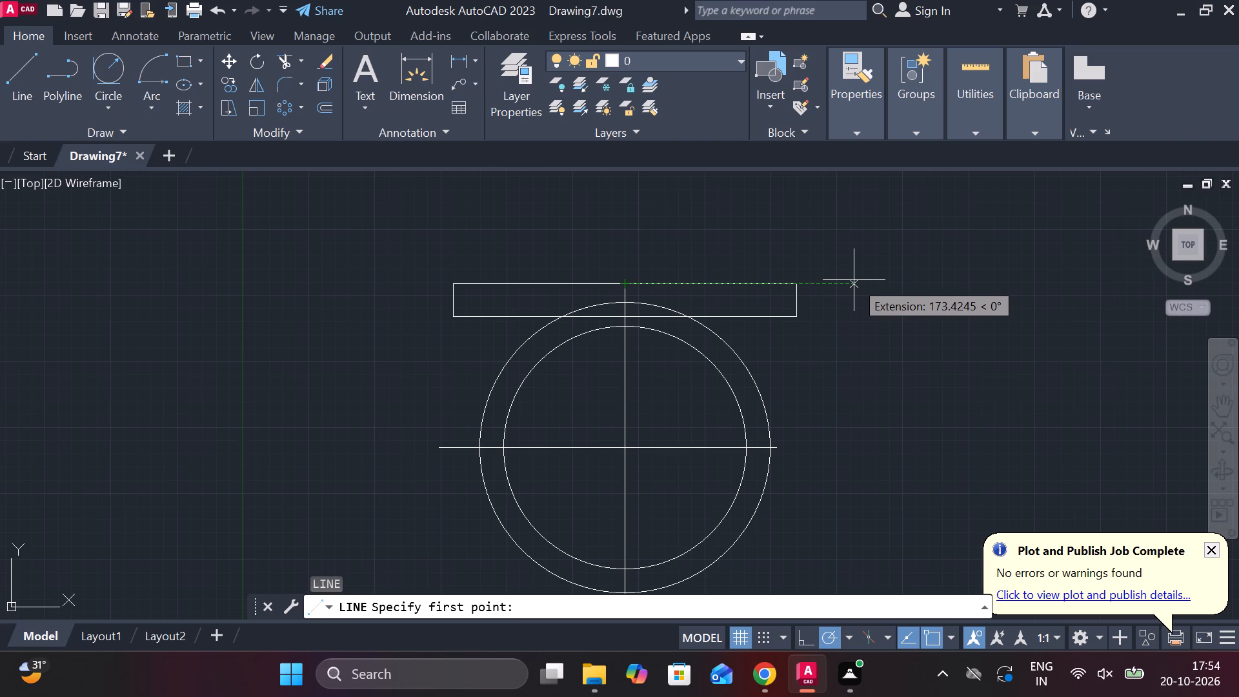
pyautogui.write('67')
pyautogui.press('Return')
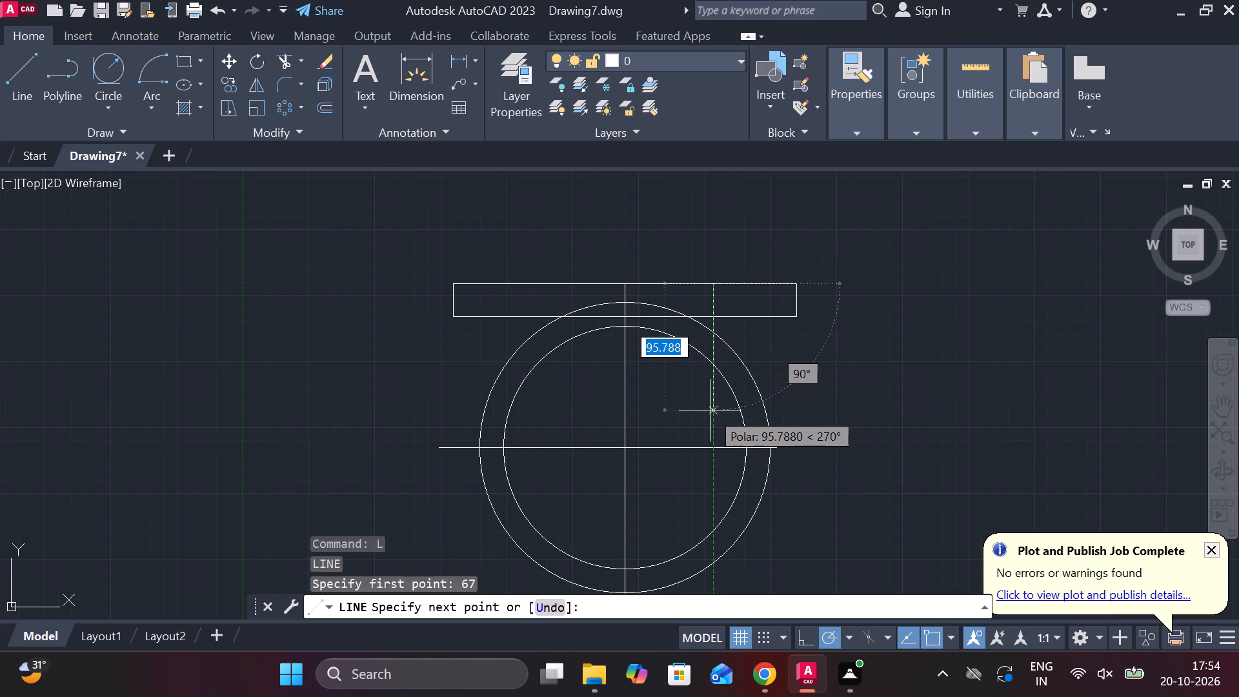
pyautogui.scroll(1, 710, 399)
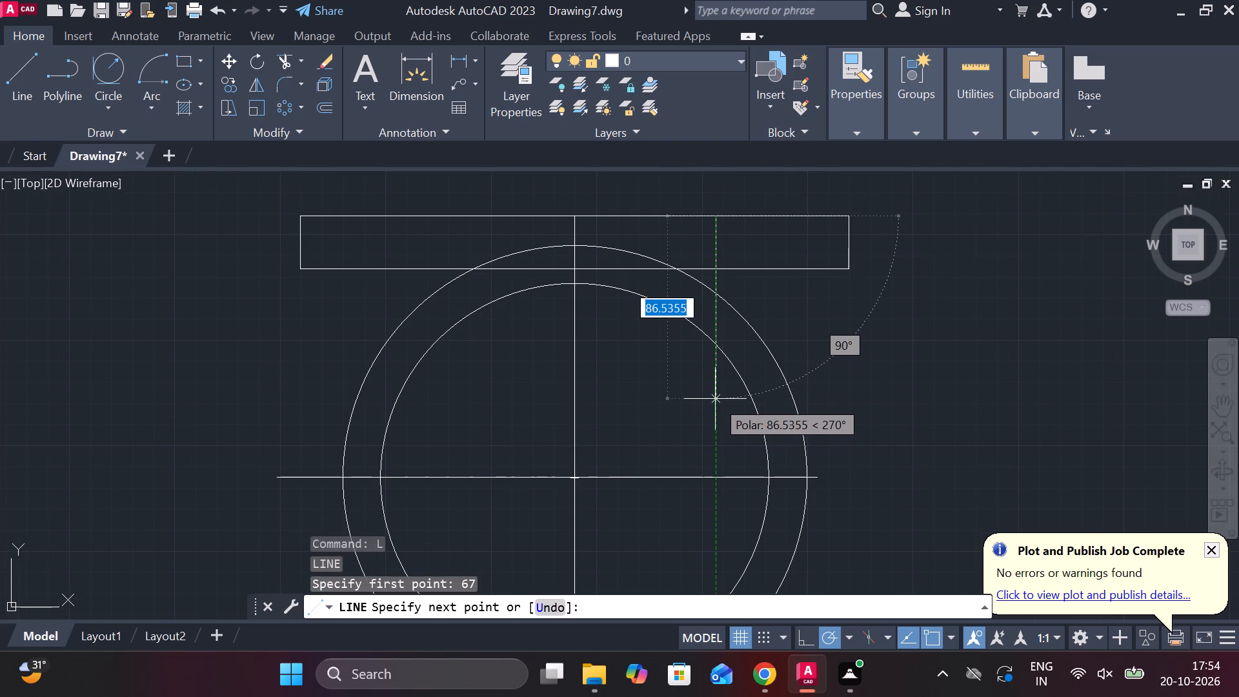
pyautogui.click(716, 398)
pyautogui.press('Escape')
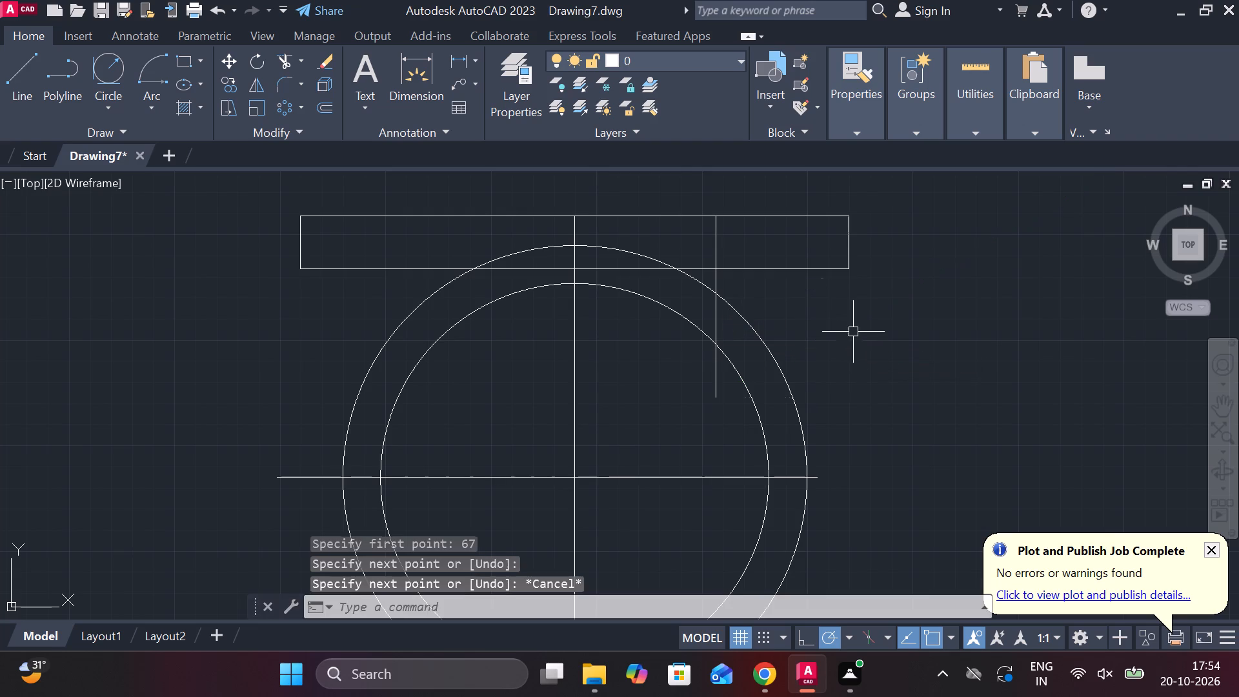
# Mirror the short vertical line about the vertical centre line, keeping the source line.
pyautogui.click(713, 288)
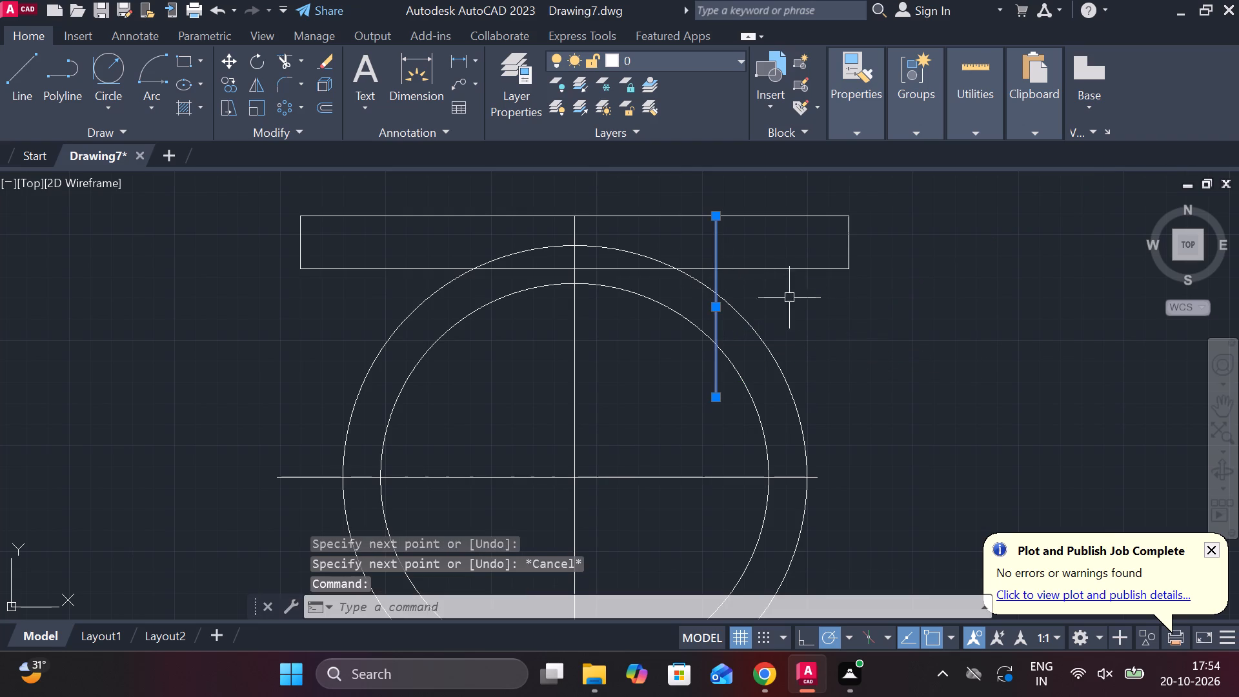
pyautogui.write('mi')
pyautogui.press('Return')
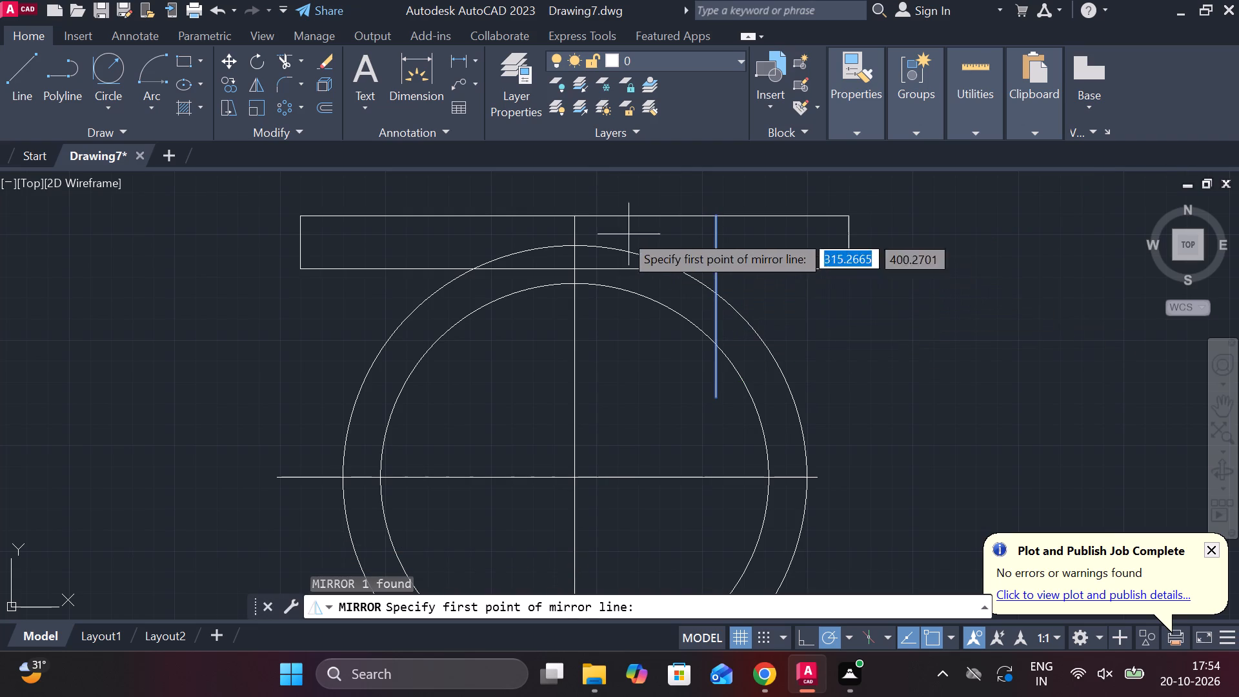
pyautogui.click(572, 222)
pyautogui.click(574, 290)
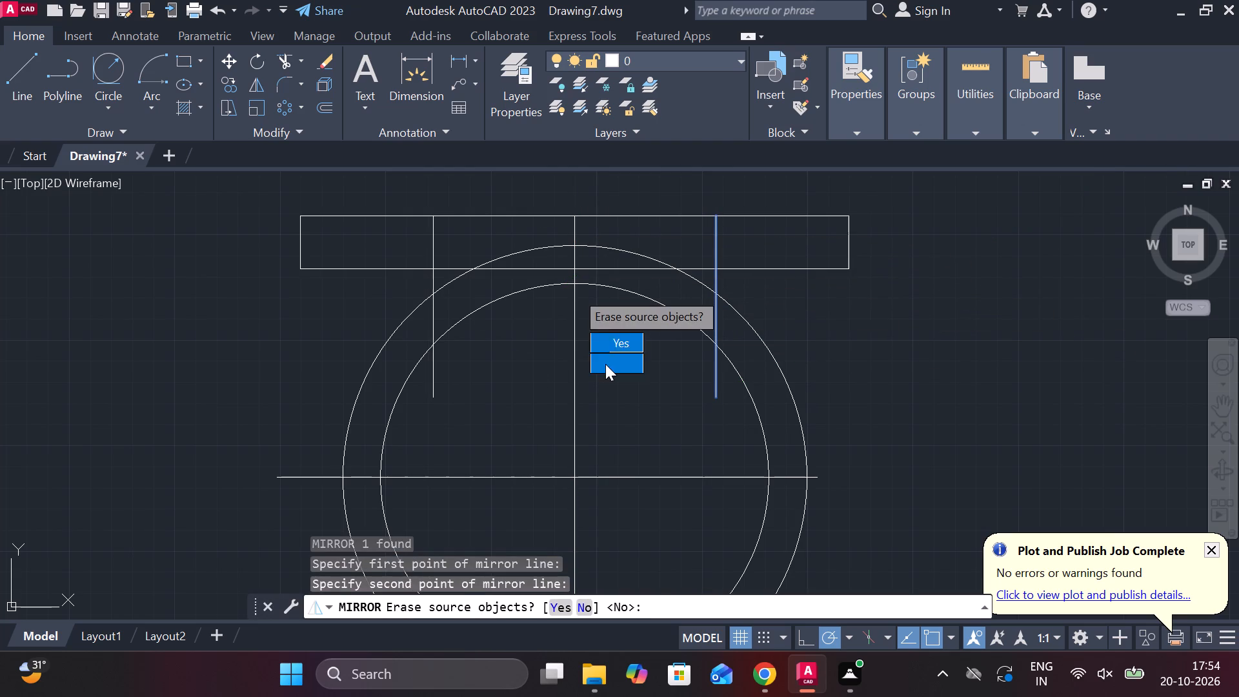
pyautogui.moveTo(605, 364); pyautogui.dragTo(574, 290)
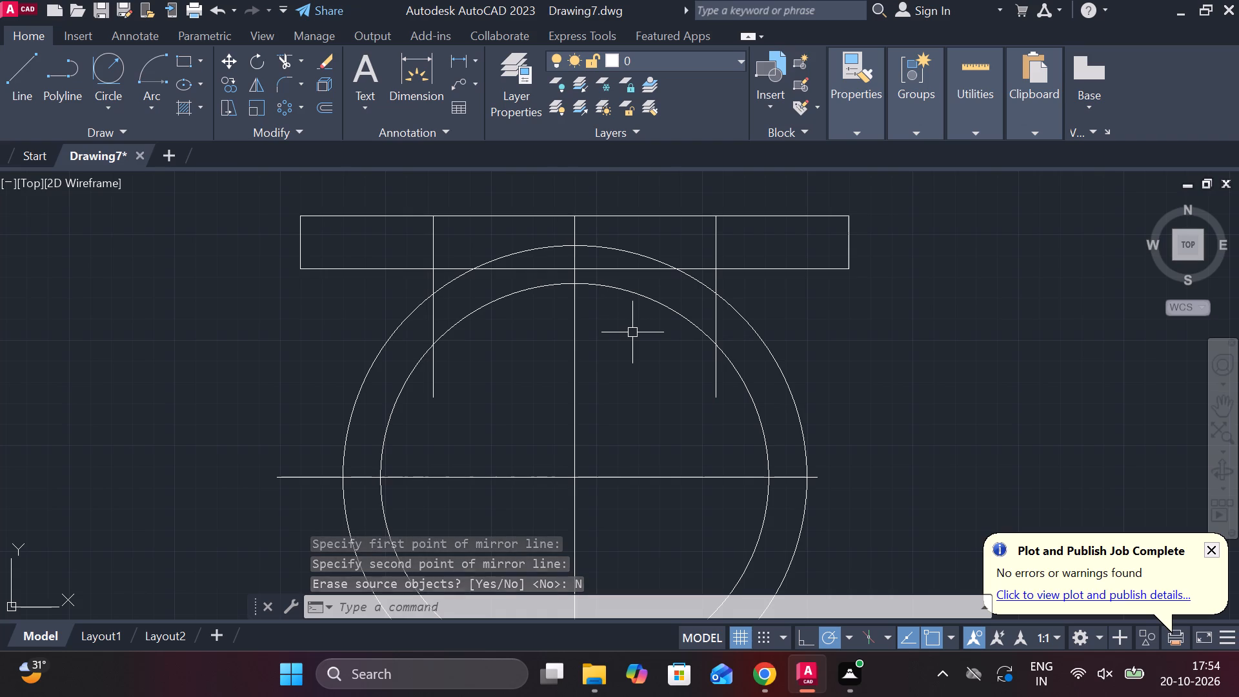
# Trim away the outer circle's arc and the top flange's lower edge between the two short vertical lines.
pyautogui.write('tr')
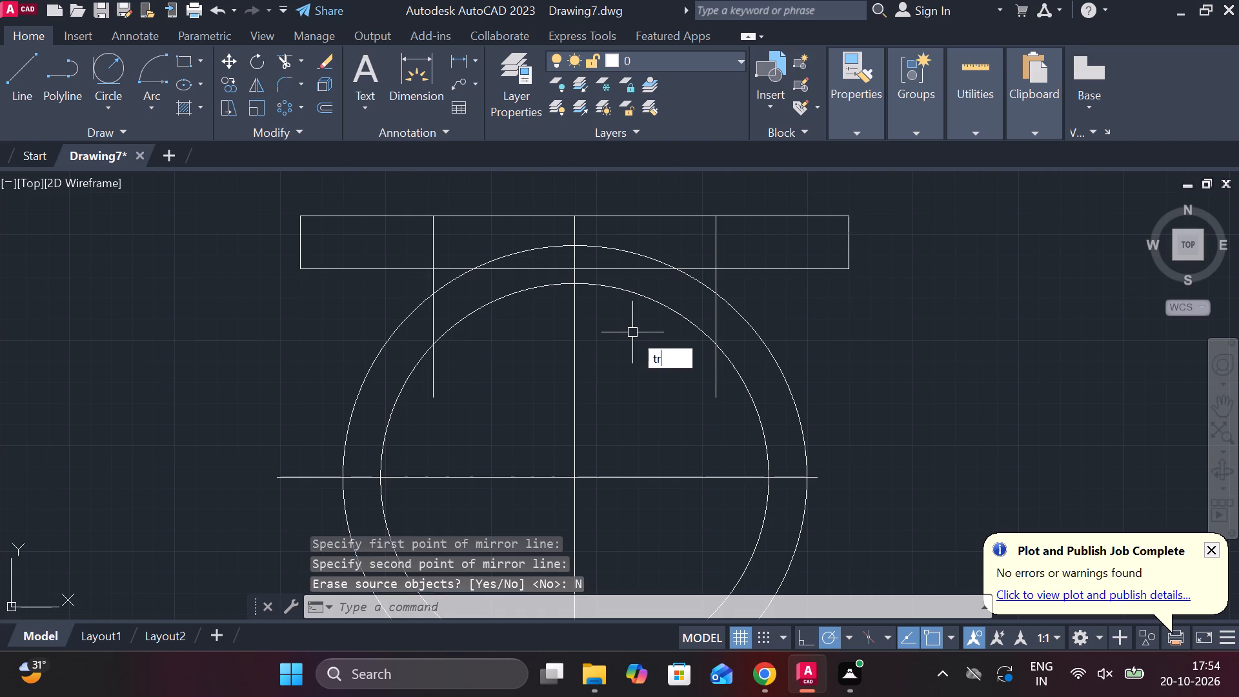
pyautogui.press('space')
pyautogui.click(527, 253)
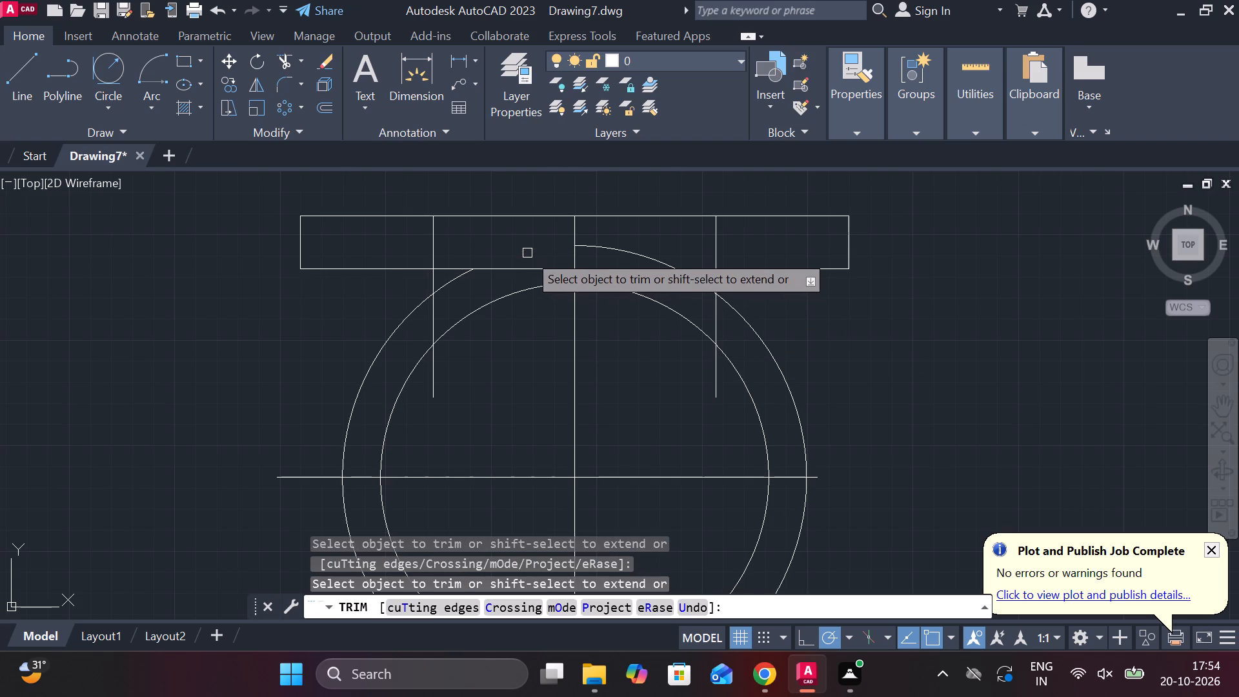
pyautogui.click(612, 253)
pyautogui.click(523, 265)
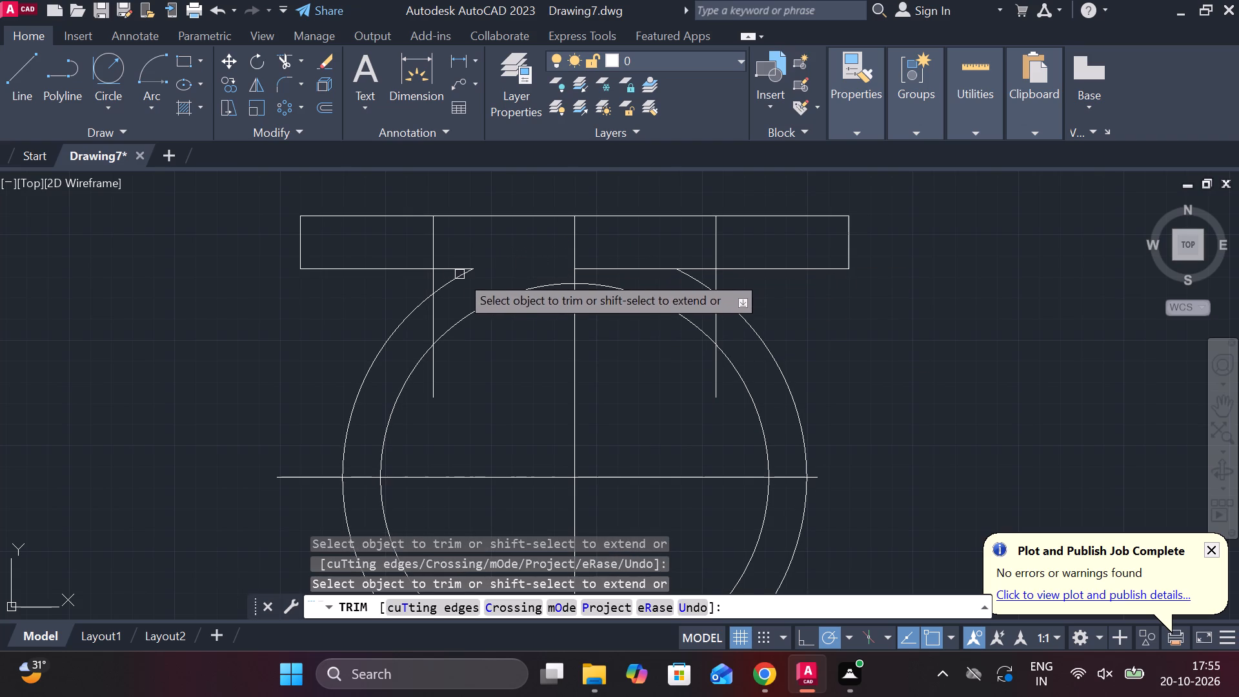
pyautogui.click(457, 279)
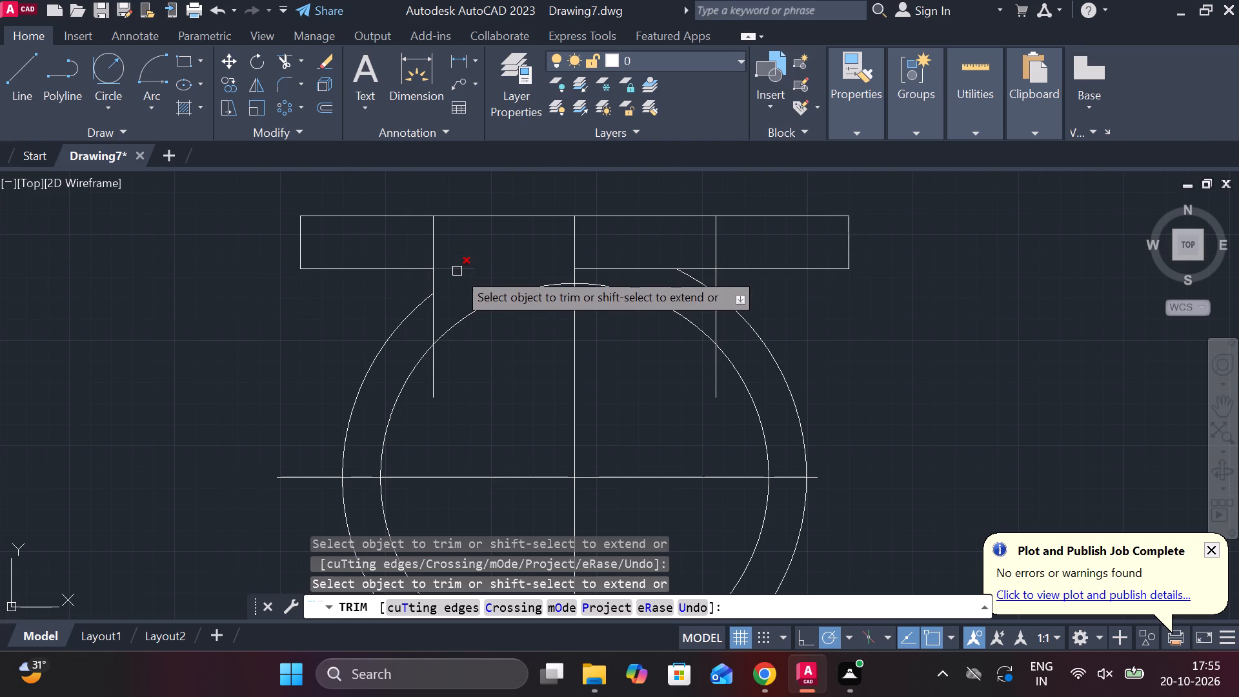
pyautogui.click(457, 269)
pyautogui.click(591, 268)
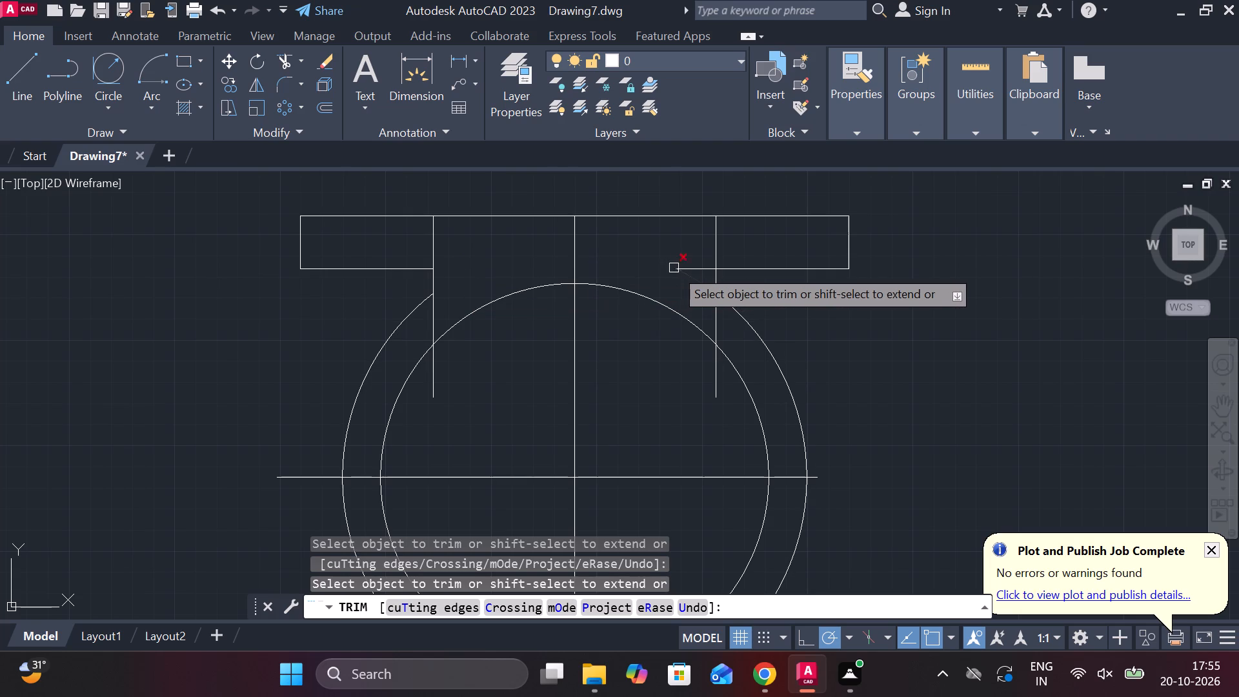
pyautogui.click(674, 268)
pyautogui.click(686, 268)
# Trim the inner circle's upper arc between the short vertical lines and the ends of those lines inside the circle.
pyautogui.click(716, 381)
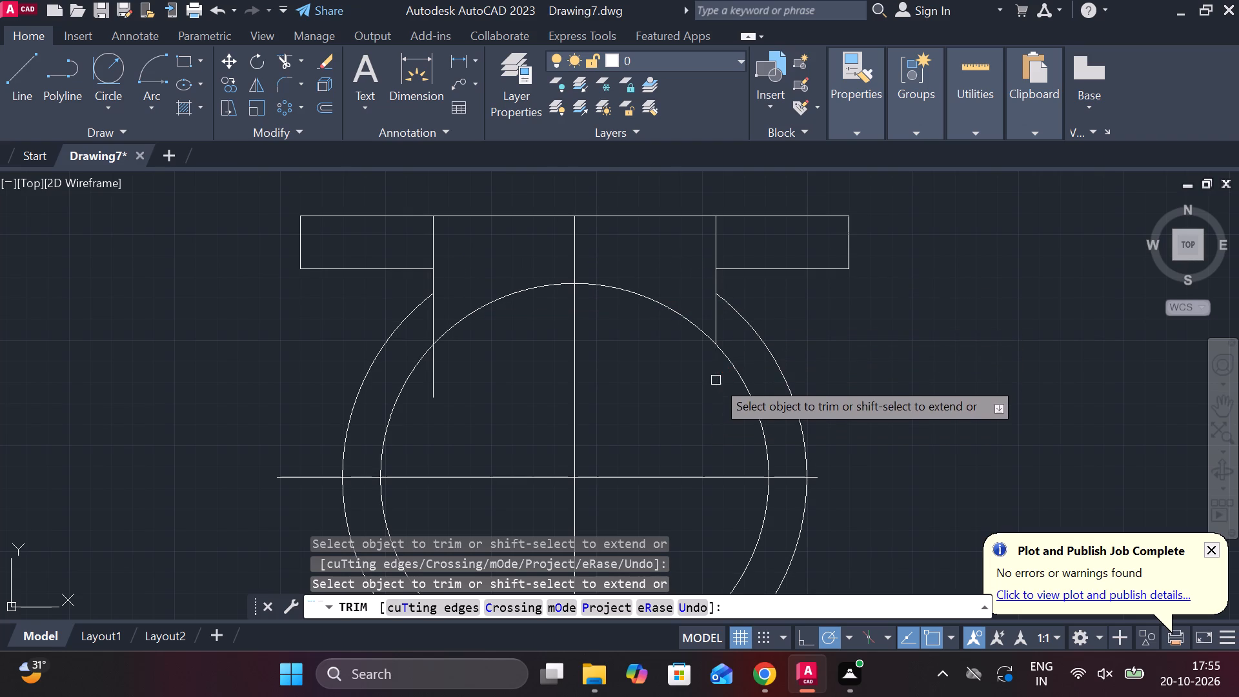
pyautogui.click(687, 316)
pyautogui.click(502, 303)
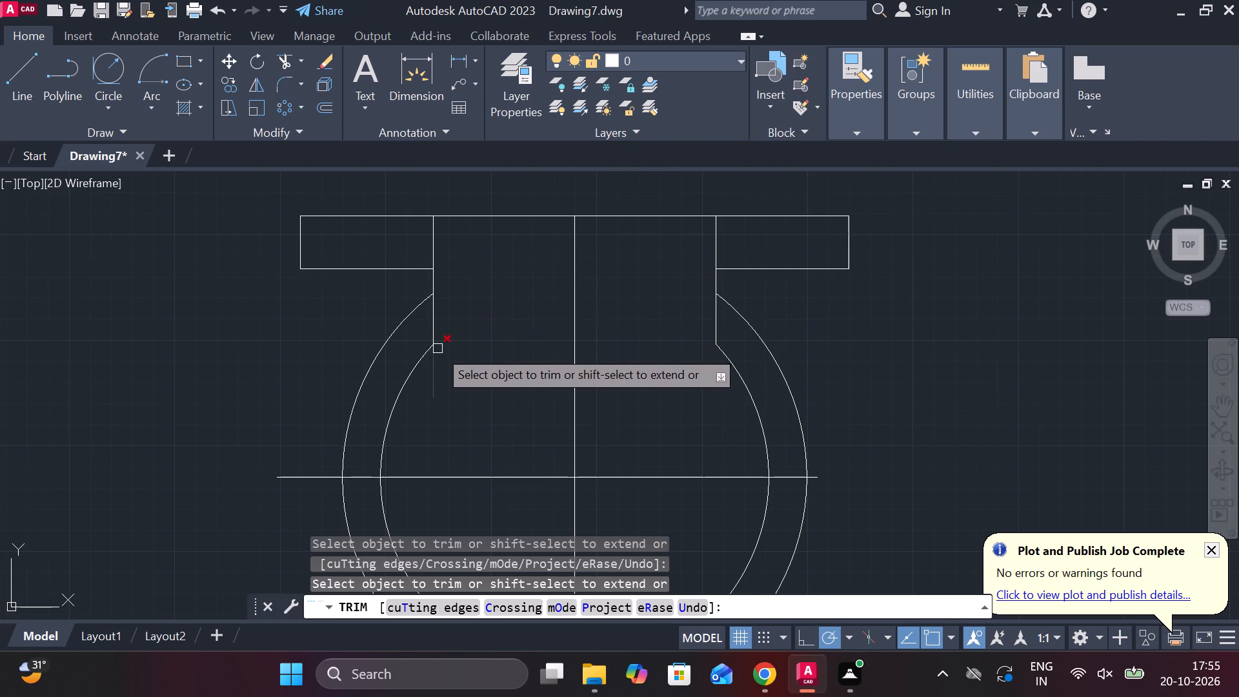
pyautogui.click(435, 376)
pyautogui.scroll(-1, 496, 366)
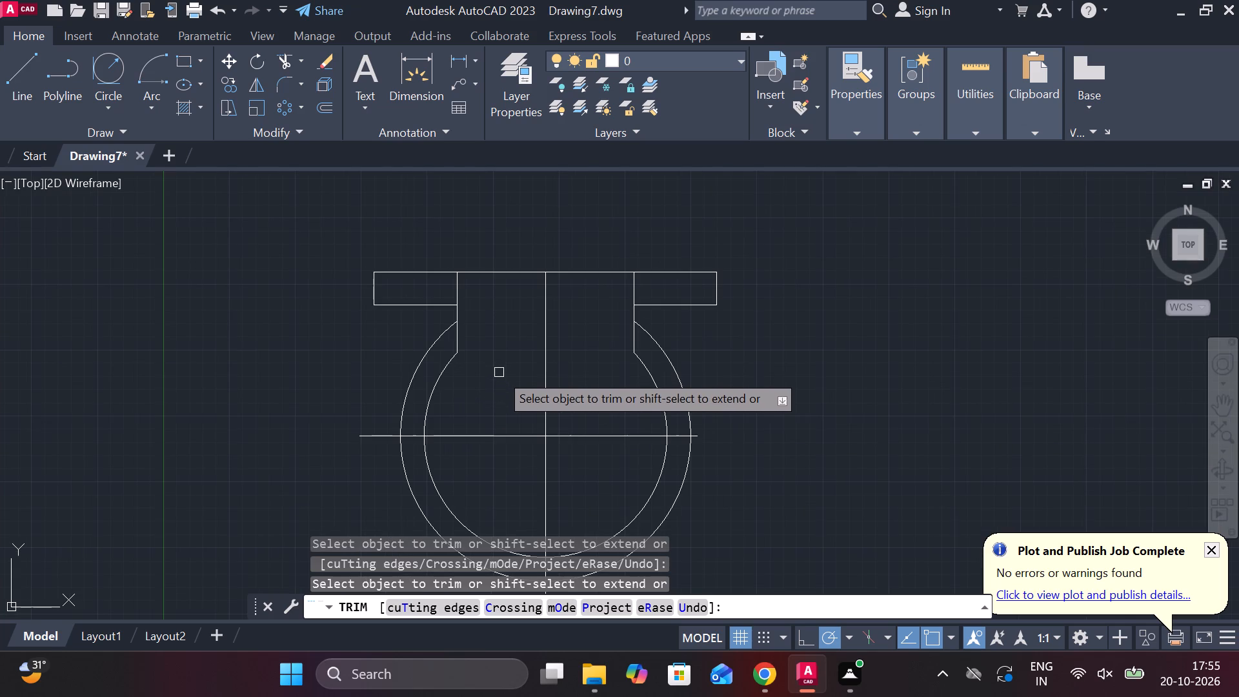
pyautogui.moveTo(499, 372); pyautogui.dragTo(496, 337, button='middle')
pyautogui.scroll(-1, 730, 372)
pyautogui.scroll(1, 710, 332)
pyautogui.moveTo(710, 323); pyautogui.dragTo(737, 410, button='middle')
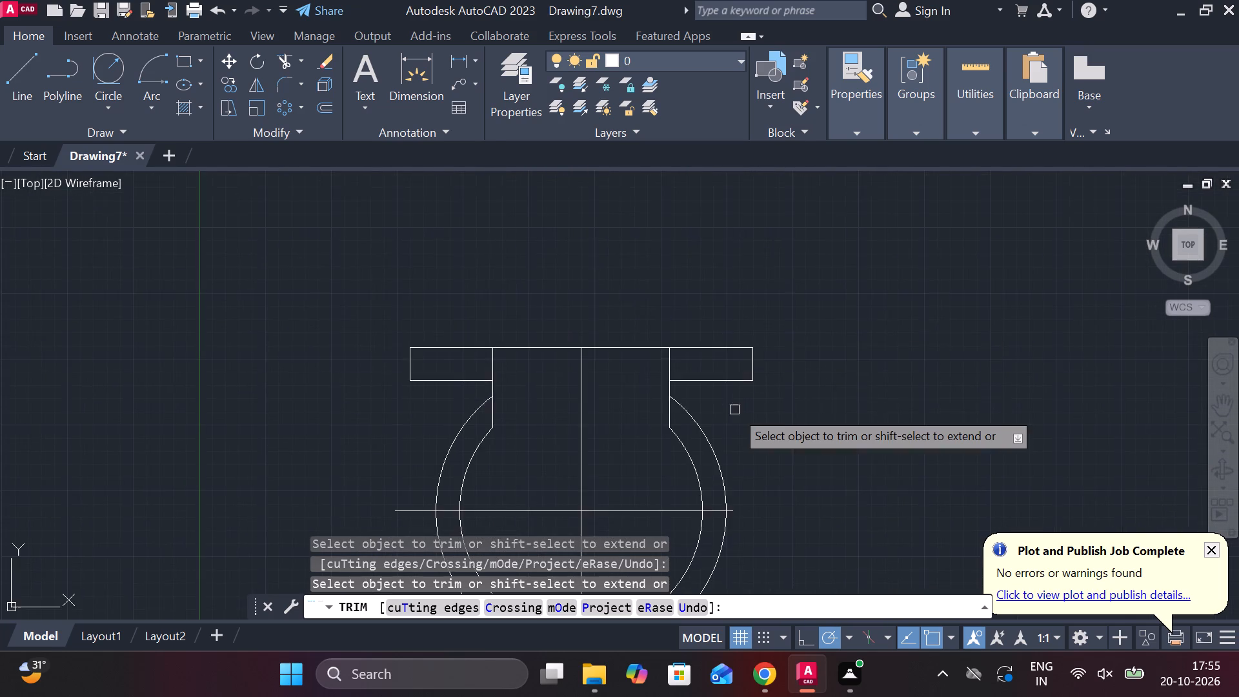
pyautogui.scroll(1, 730, 390)
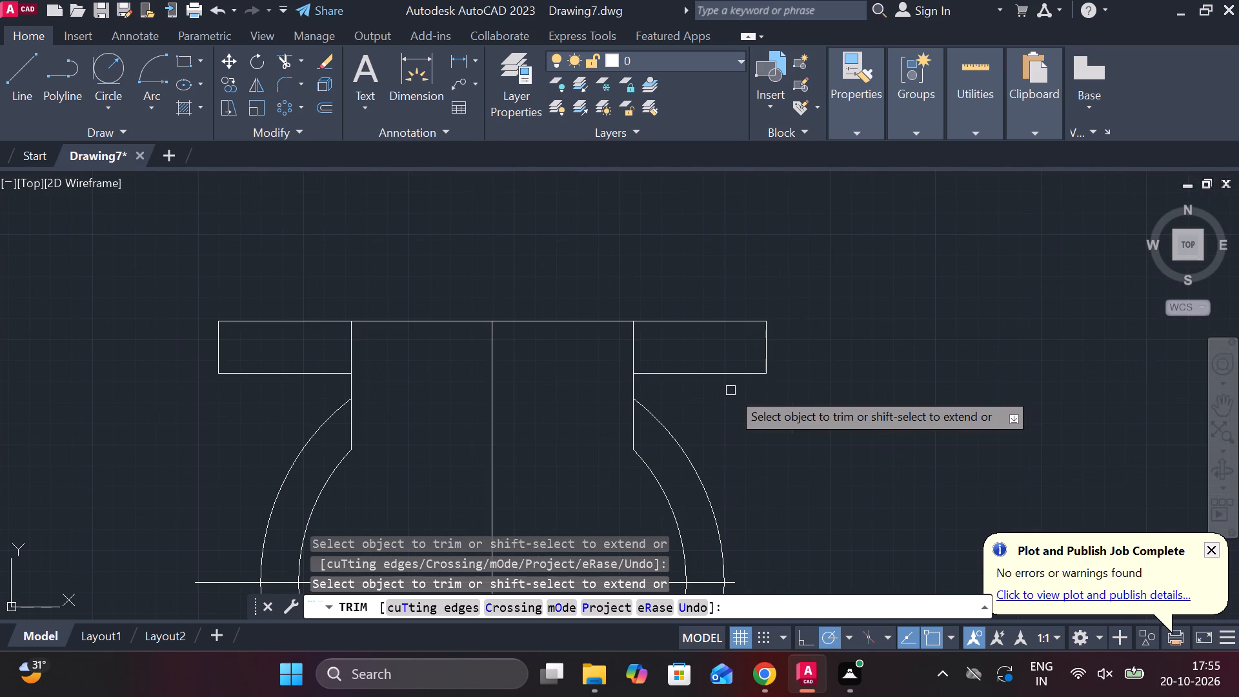
pyautogui.press('Escape')
# Draw a three-sided recess 140 wide and 10 deep below the flange's top edge, starting 70 right of the centre line.
pyautogui.press('l')
pyautogui.press('Return')
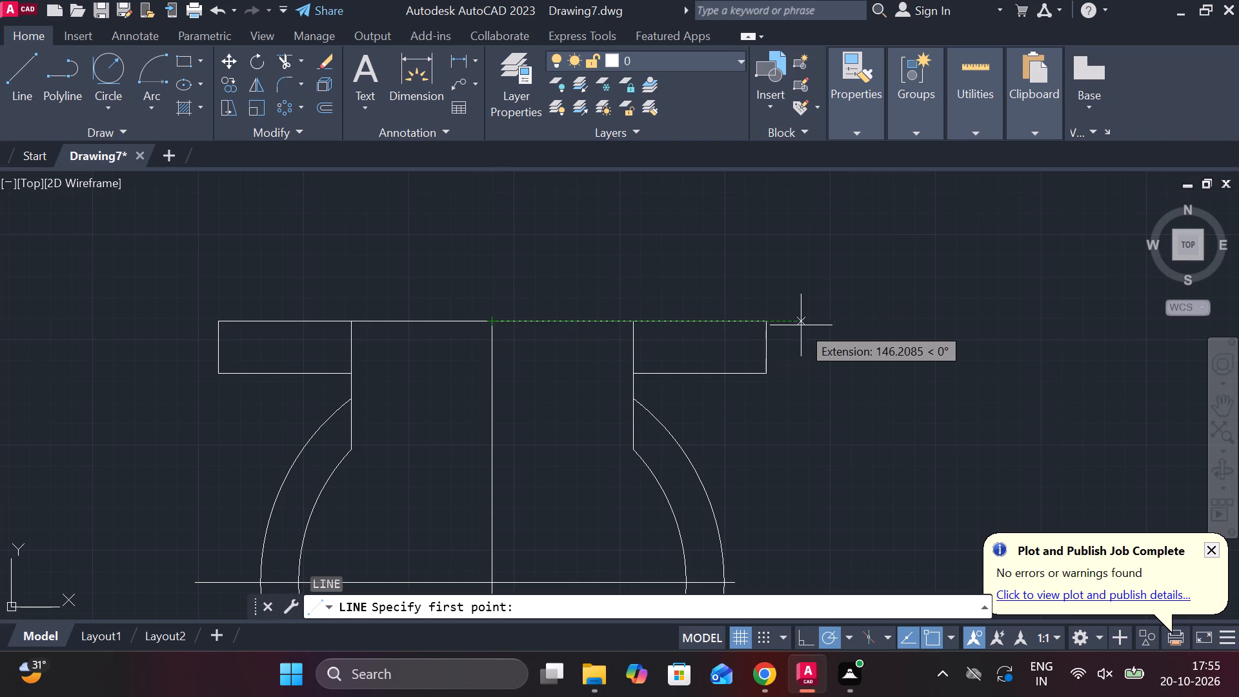
pyautogui.write('70')
pyautogui.press('Return')
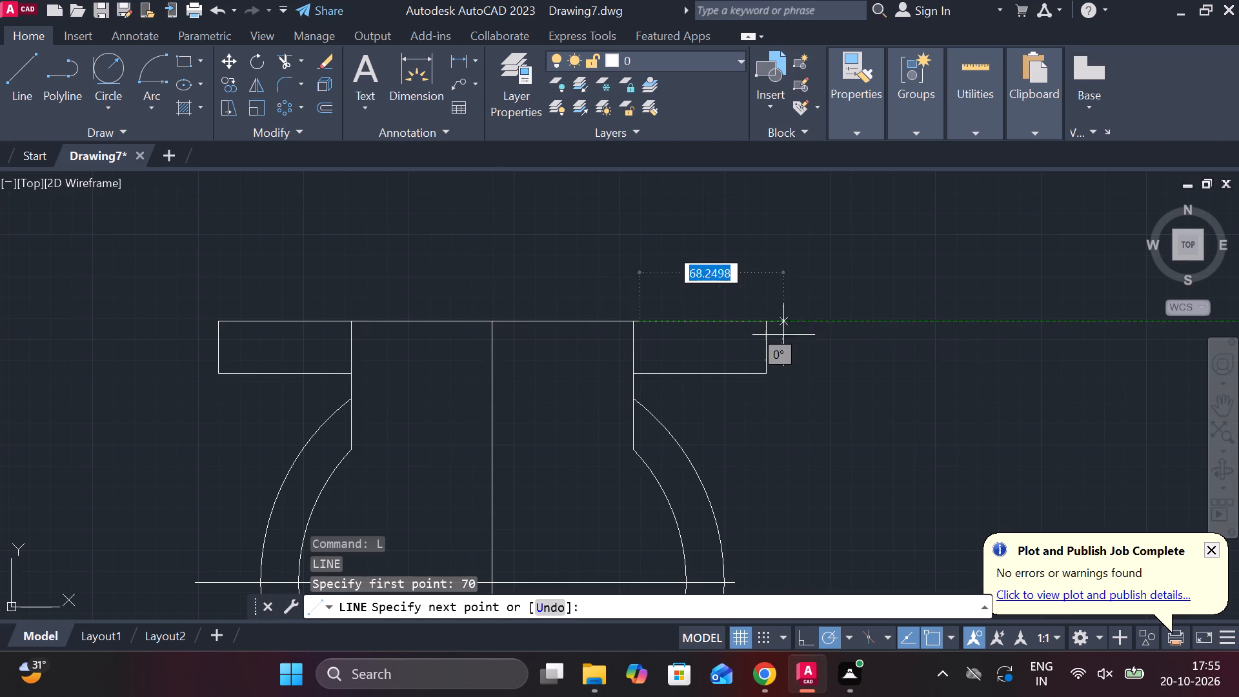
pyautogui.scroll(1, 642, 366)
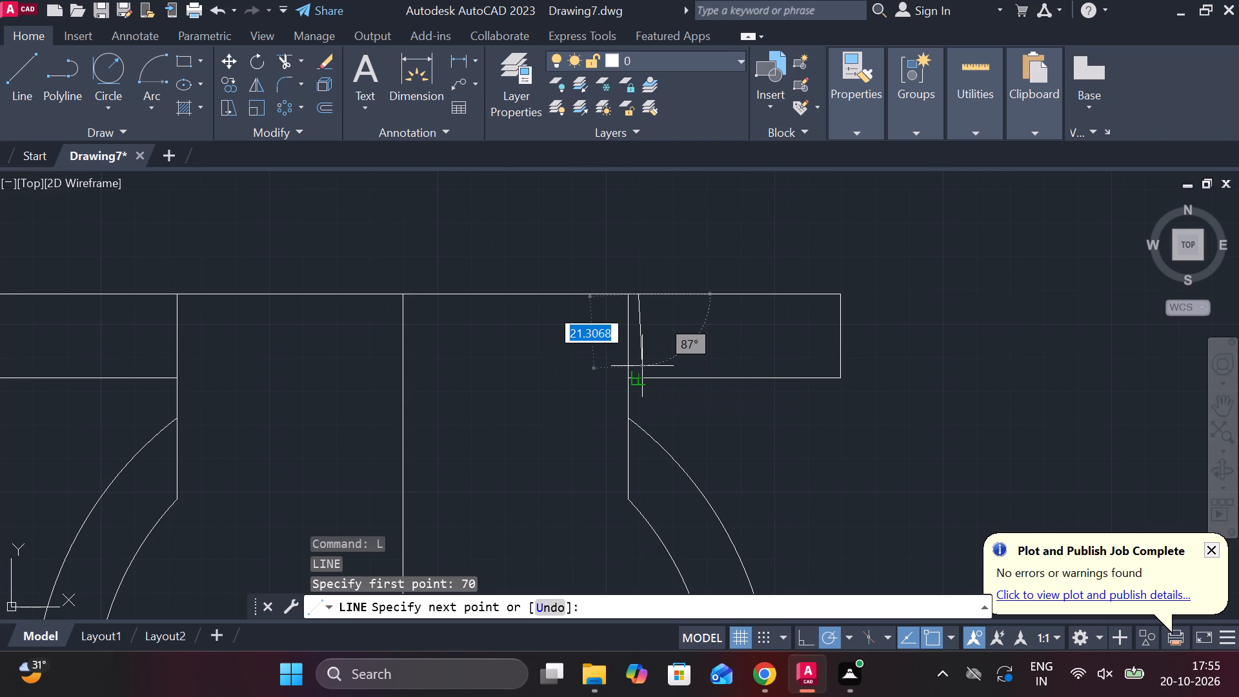
pyautogui.scroll(1, 637, 348)
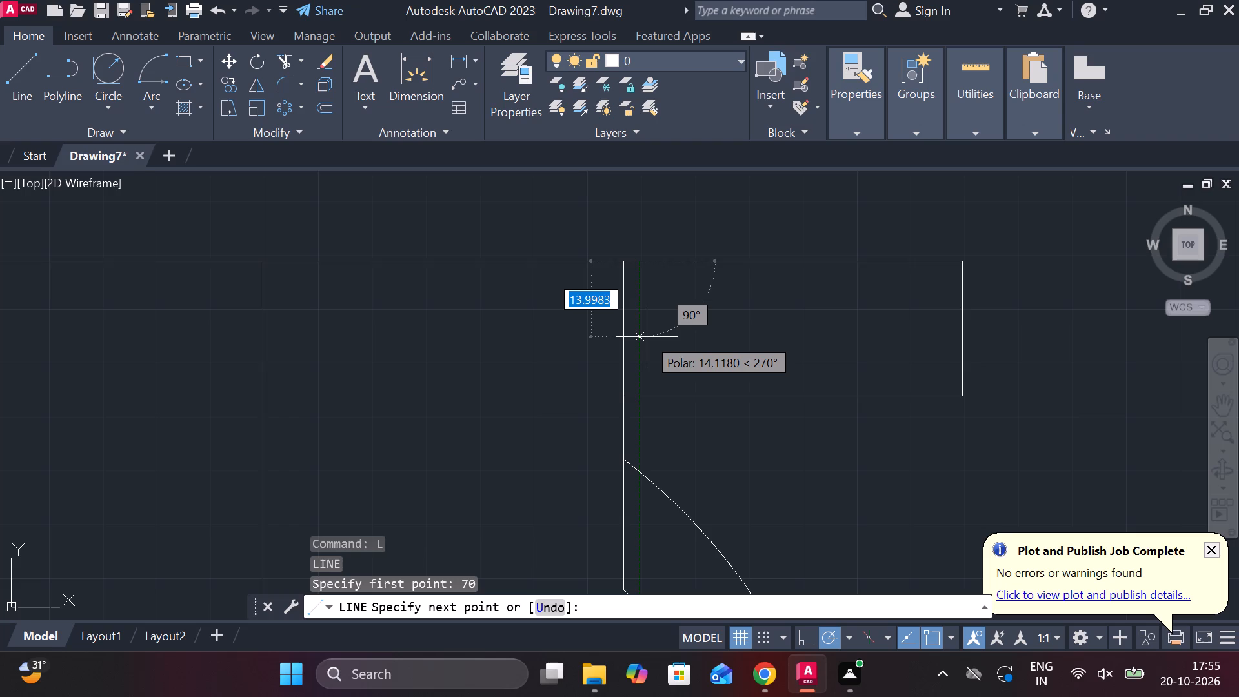
pyautogui.write('10')
pyautogui.press('Return')
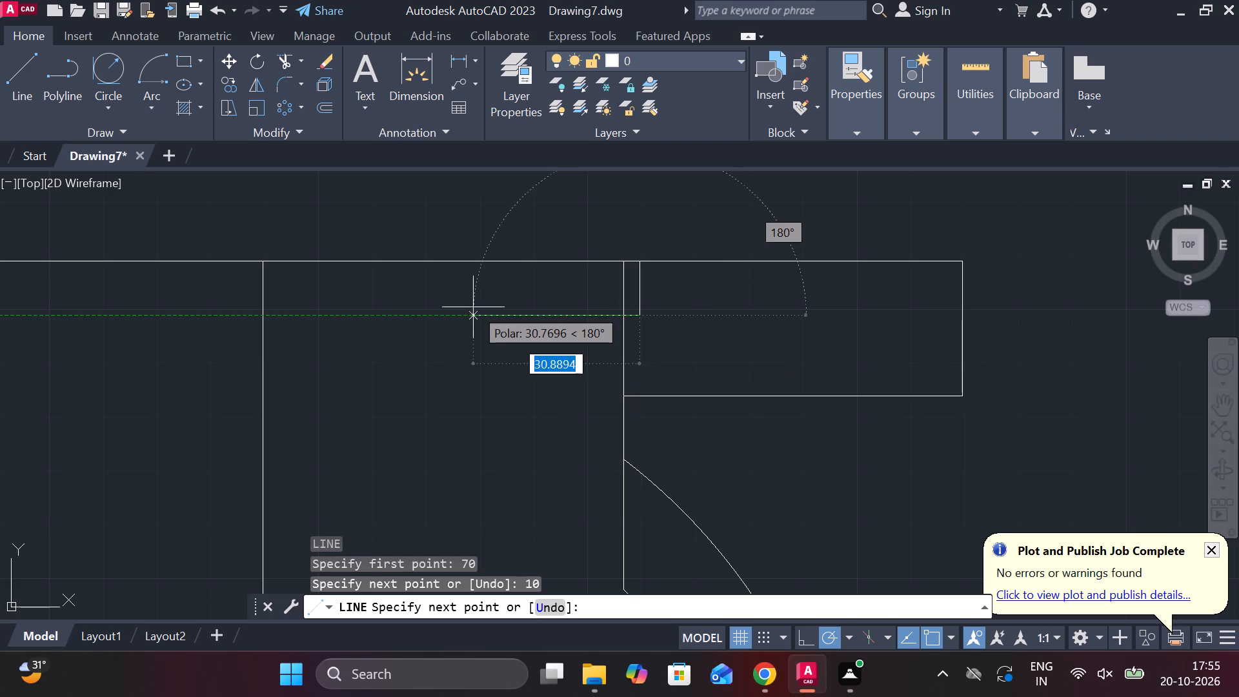
pyautogui.scroll(-1, 471, 307)
pyautogui.moveTo(626, 370); pyautogui.dragTo(769, 362, button='middle')
pyautogui.moveTo(471, 367); pyautogui.dragTo(794, 403, button='middle')
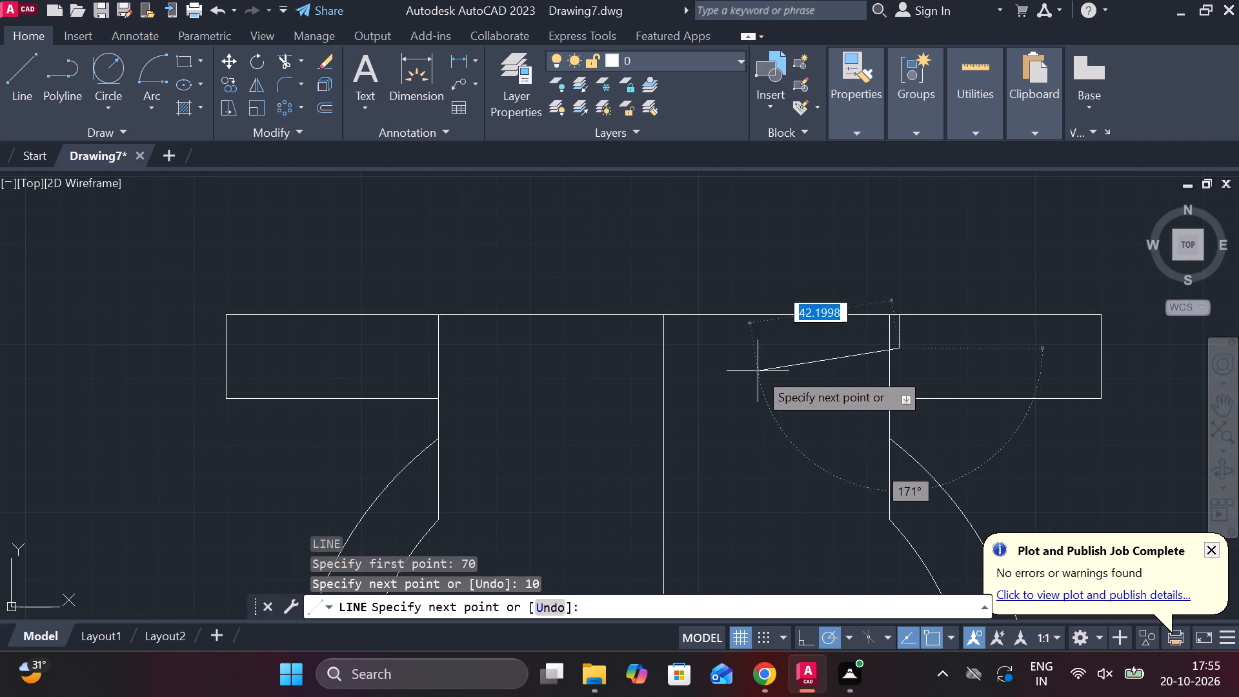
pyautogui.write('140')
pyautogui.press('Return')
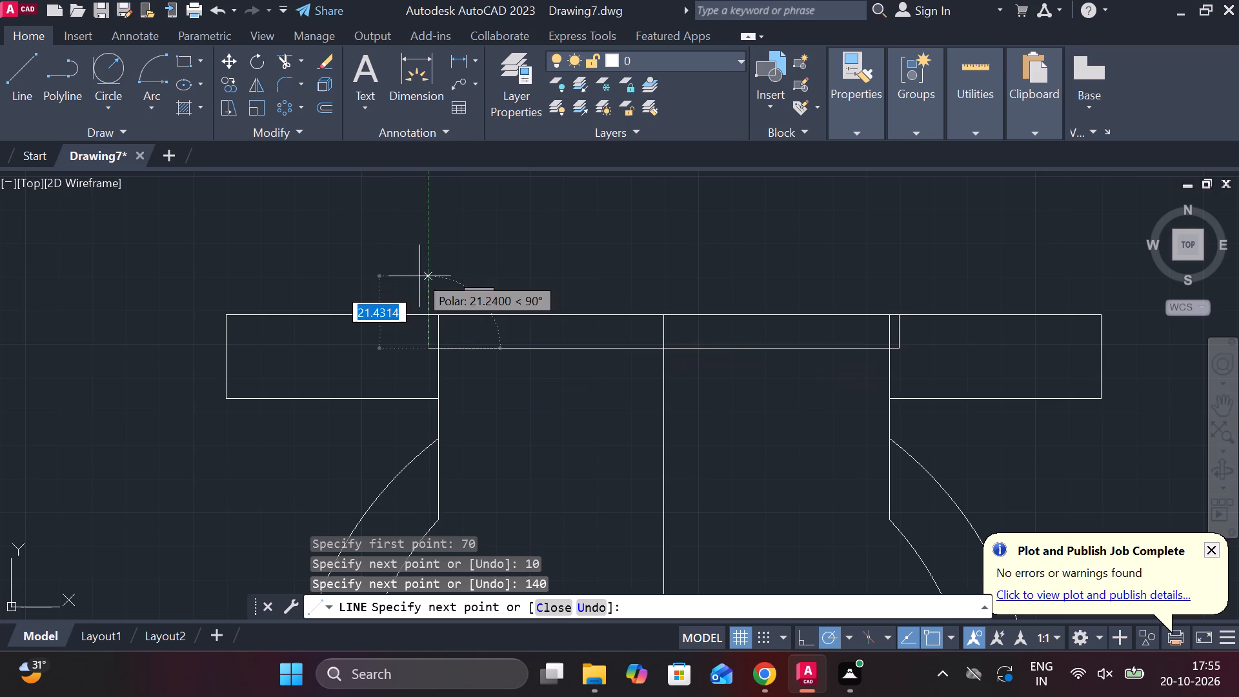
pyautogui.write('10')
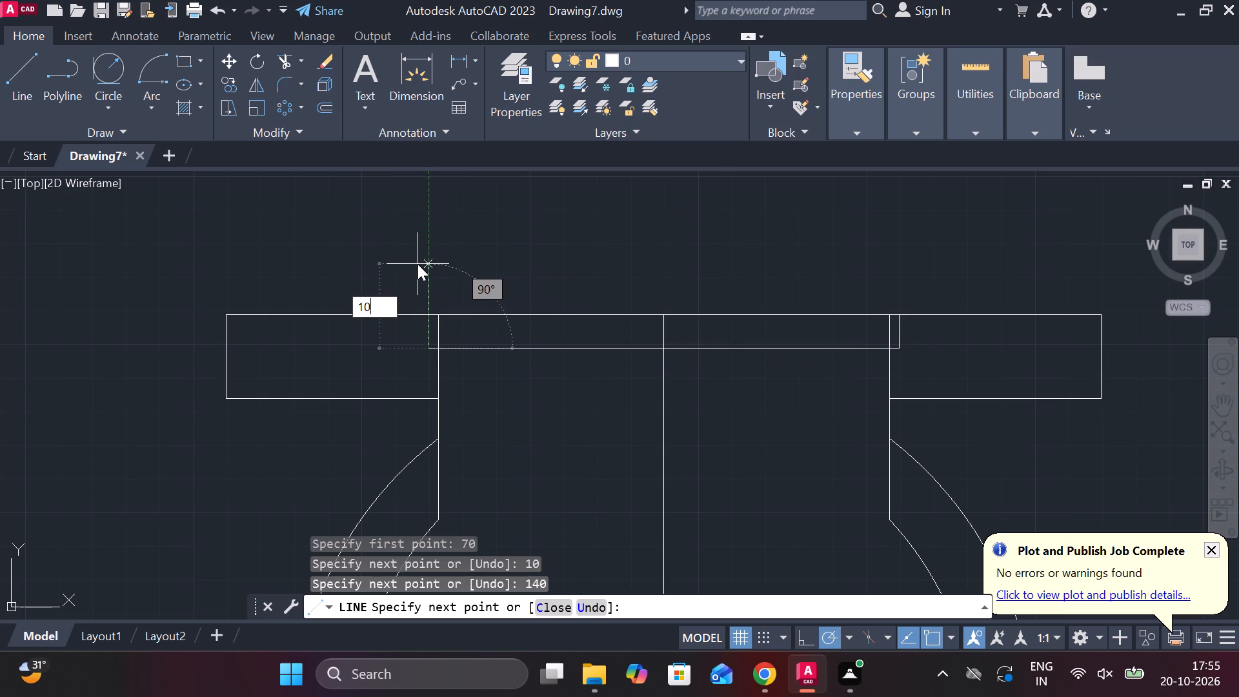
pyautogui.press('Return')
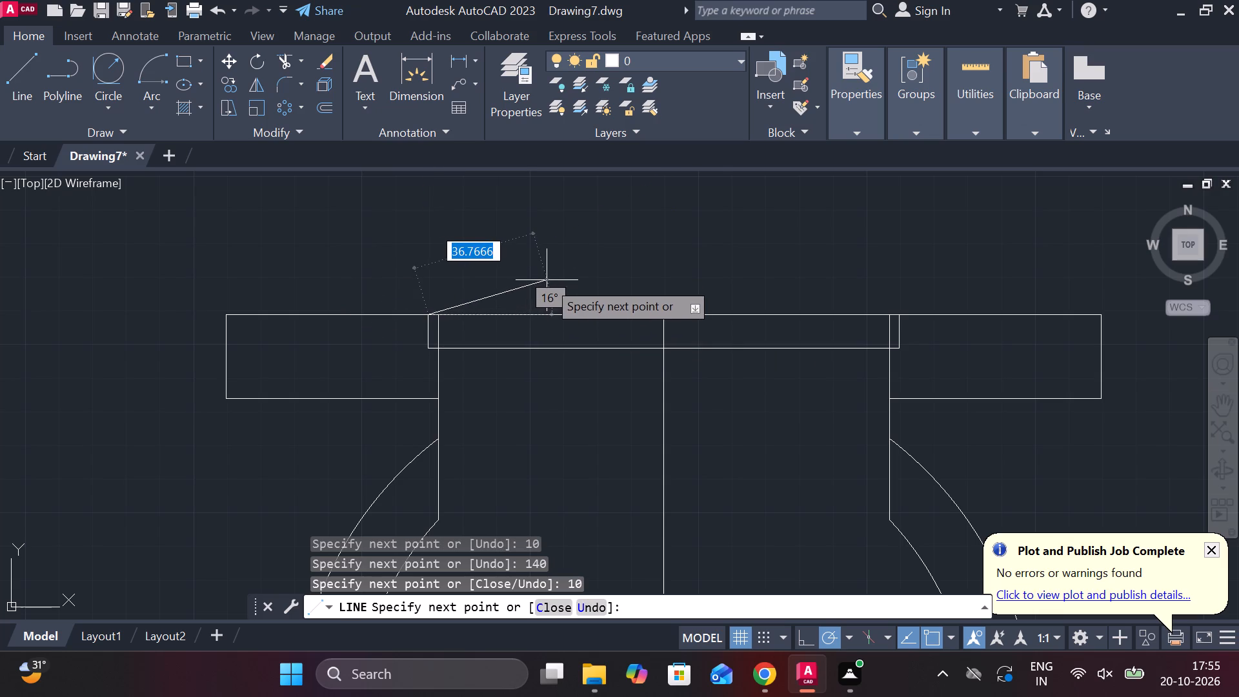
pyautogui.press('Escape')
# Trim the portions of the two short vertical lines that lie inside the 140 by 10 recess.
pyautogui.write('tr')
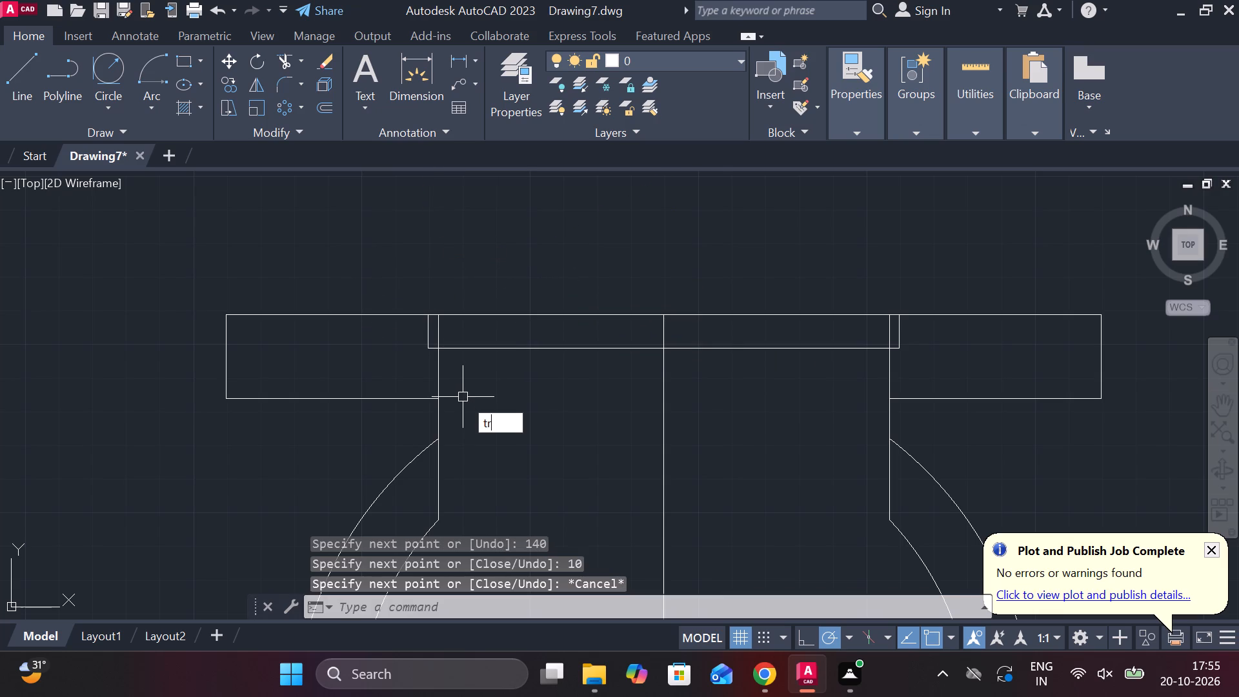
pyautogui.press('space')
pyautogui.click(443, 330)
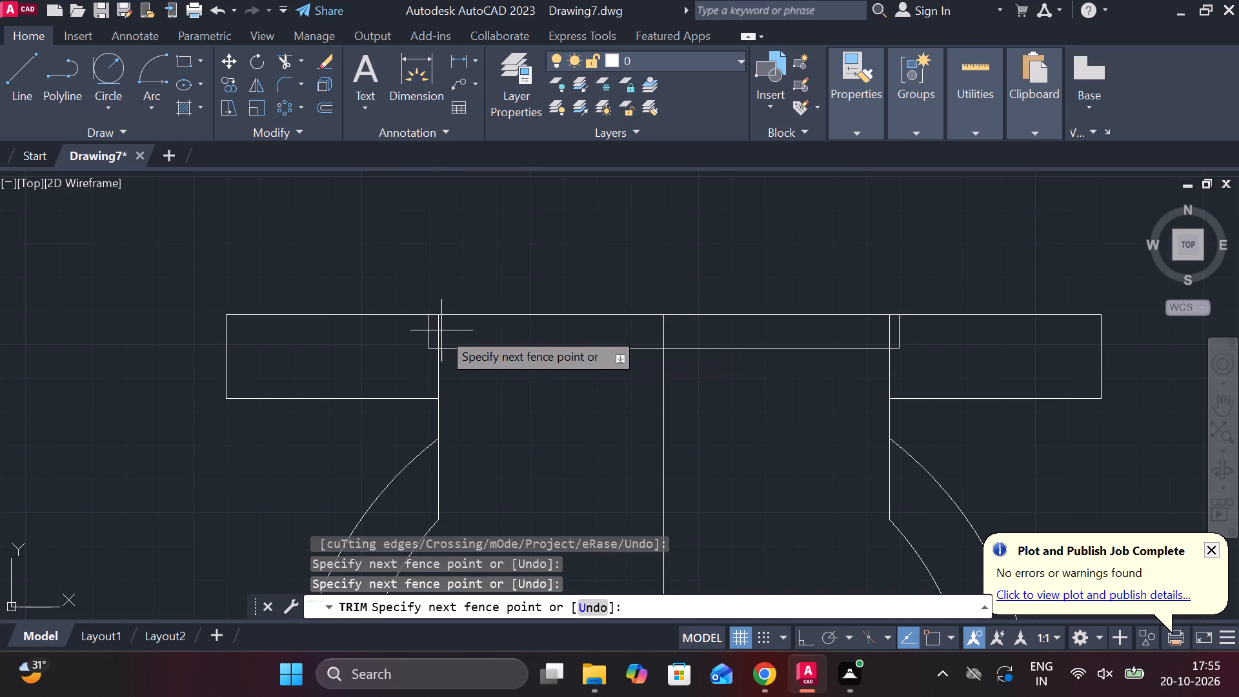
pyautogui.click(434, 339)
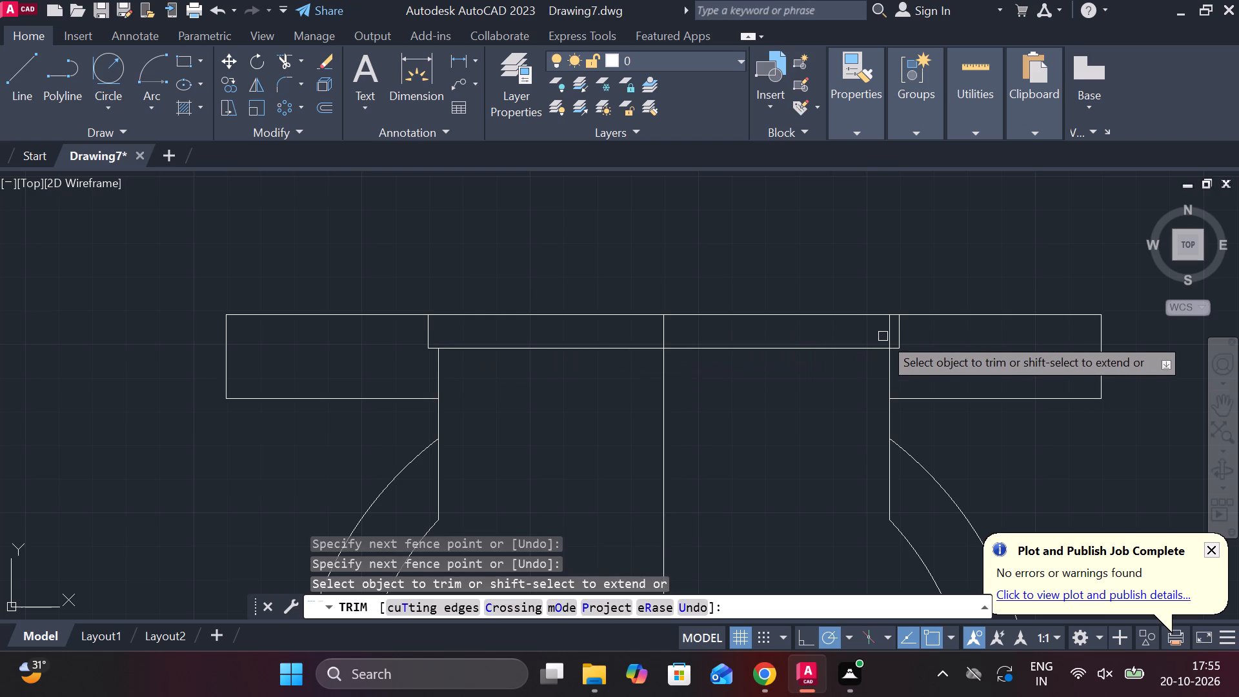
pyautogui.click(885, 335)
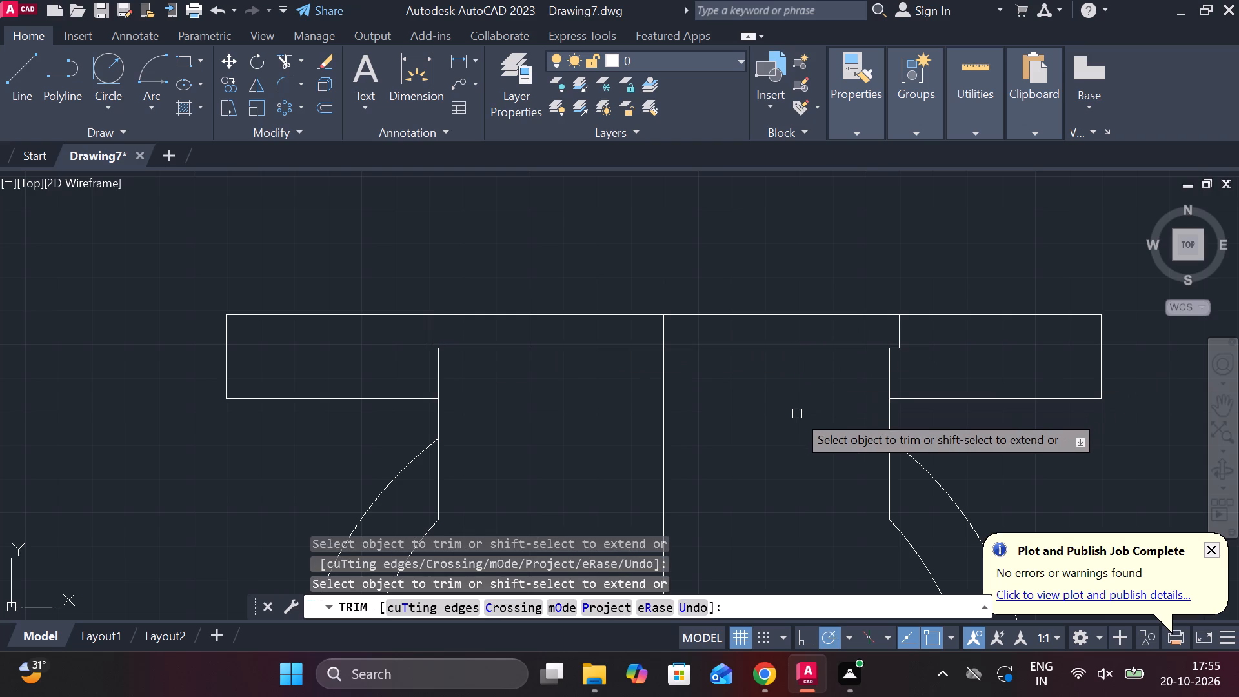
pyautogui.moveTo(789, 414); pyautogui.dragTo(749, 411, button='middle')
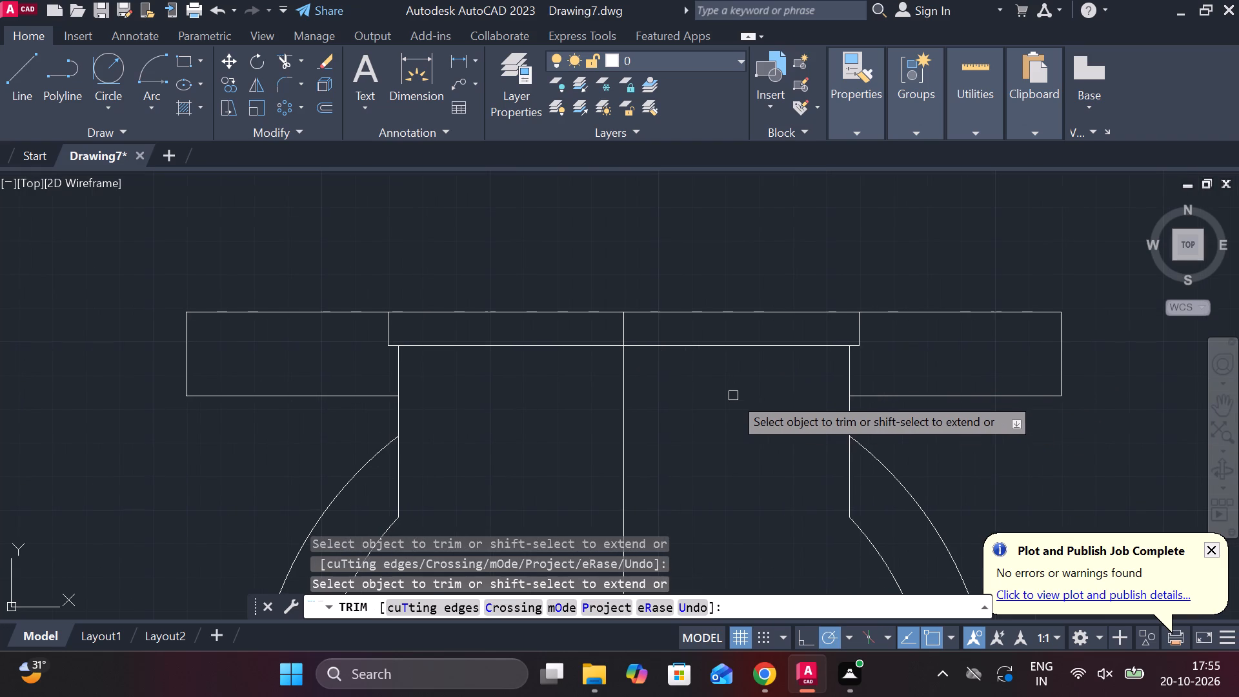
pyautogui.scroll(-1, 733, 396)
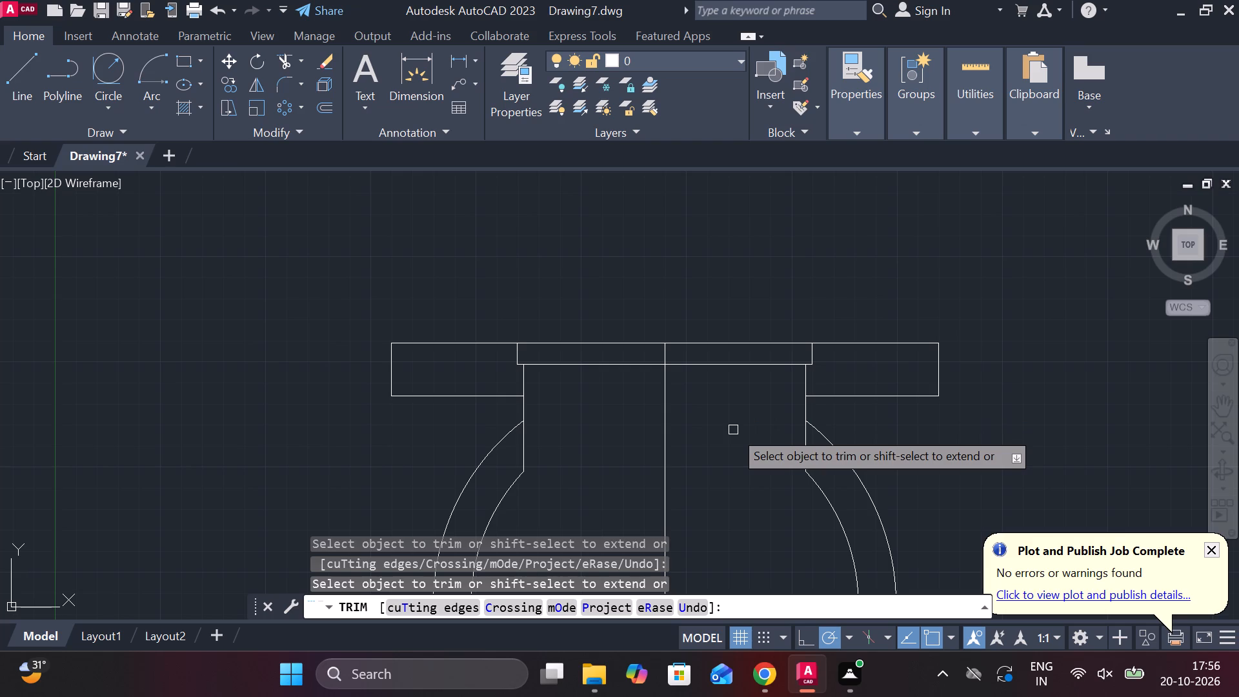
pyautogui.moveTo(733, 430); pyautogui.dragTo(704, 358, button='middle')
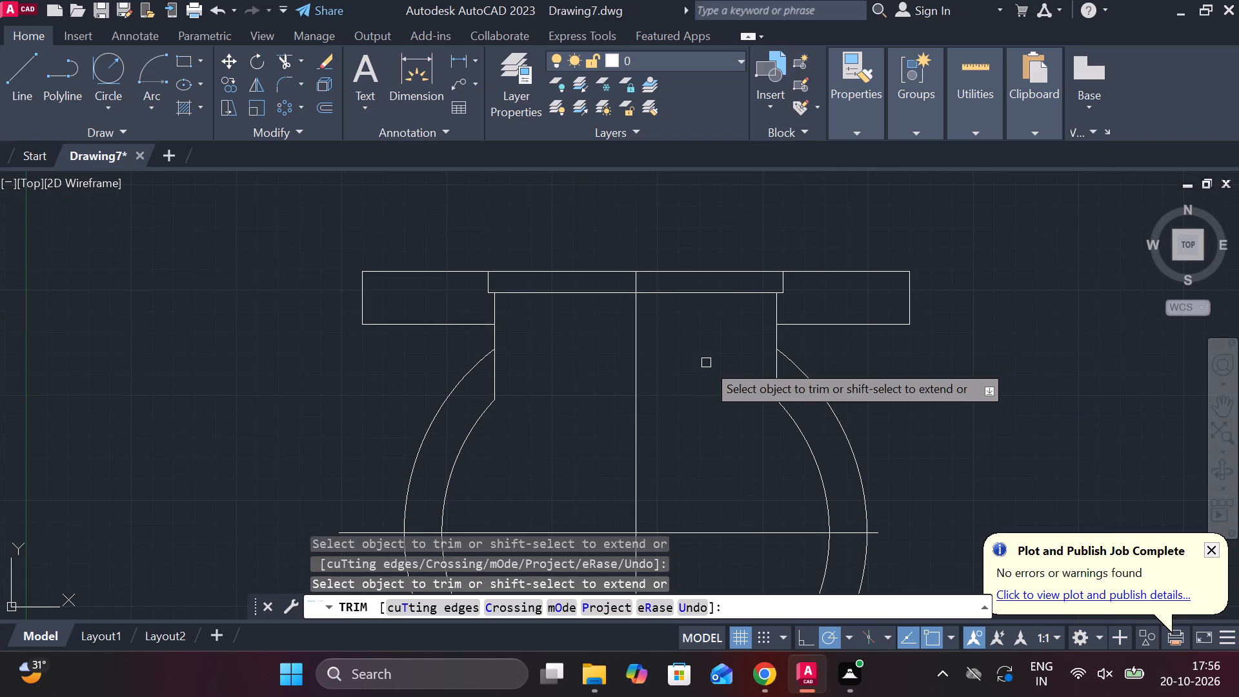
pyautogui.press('Escape')
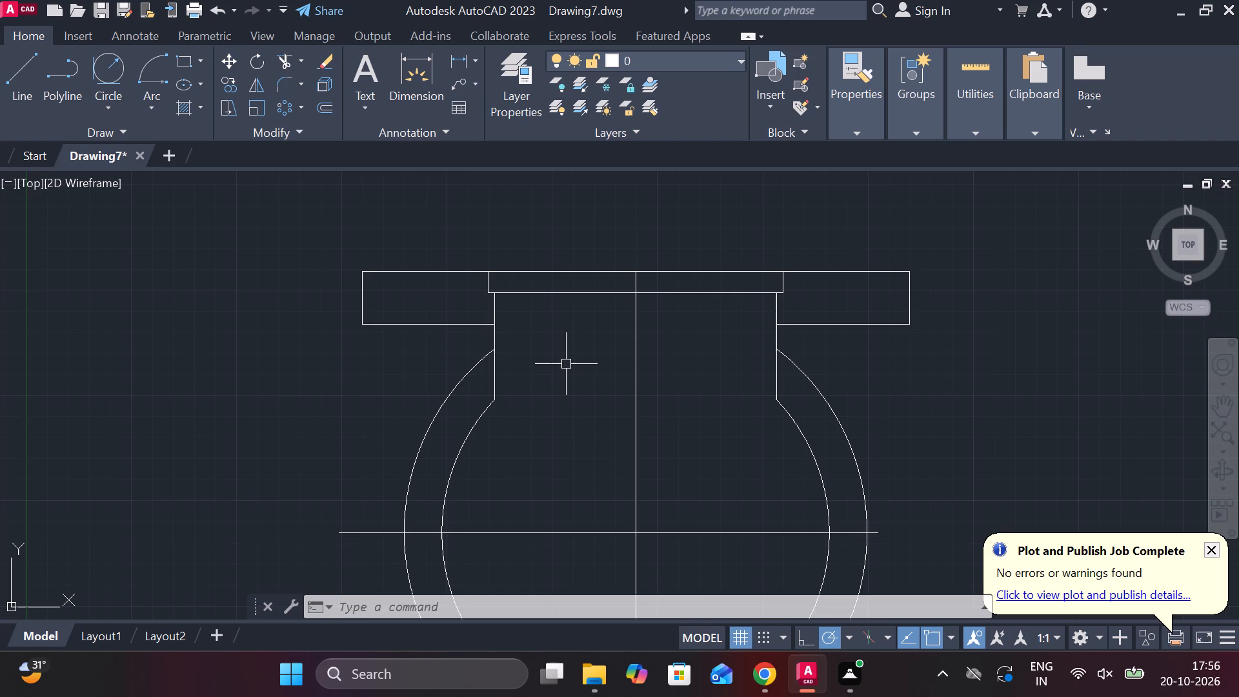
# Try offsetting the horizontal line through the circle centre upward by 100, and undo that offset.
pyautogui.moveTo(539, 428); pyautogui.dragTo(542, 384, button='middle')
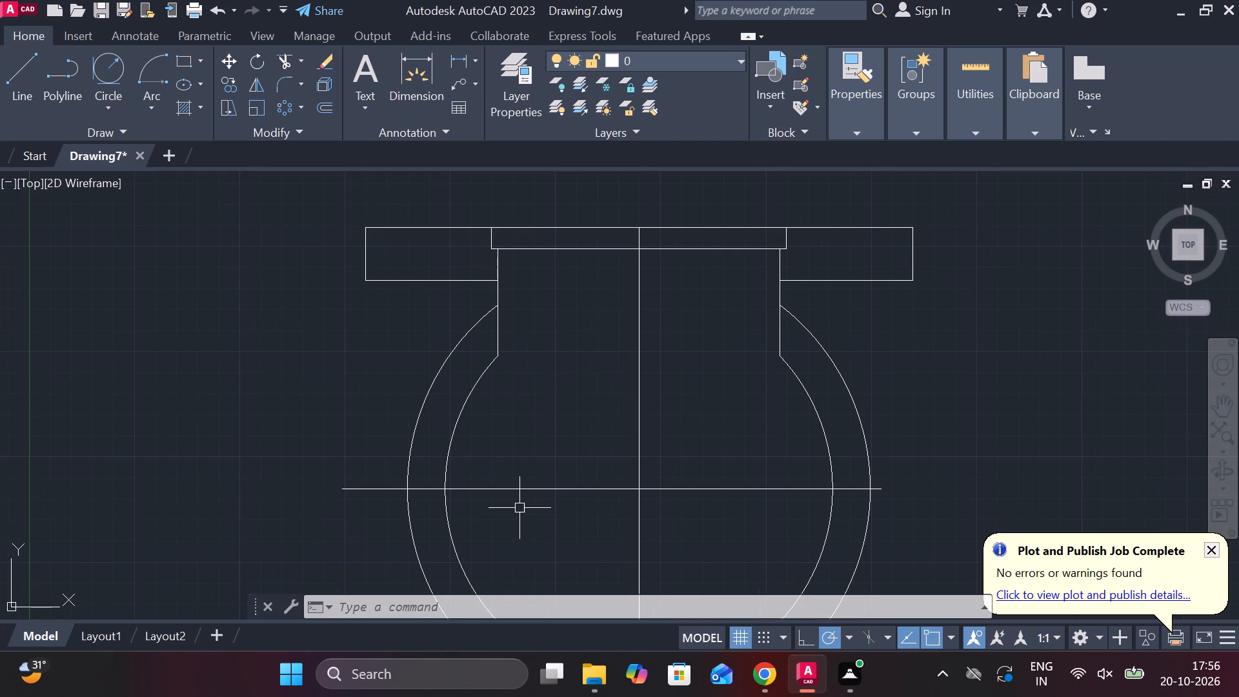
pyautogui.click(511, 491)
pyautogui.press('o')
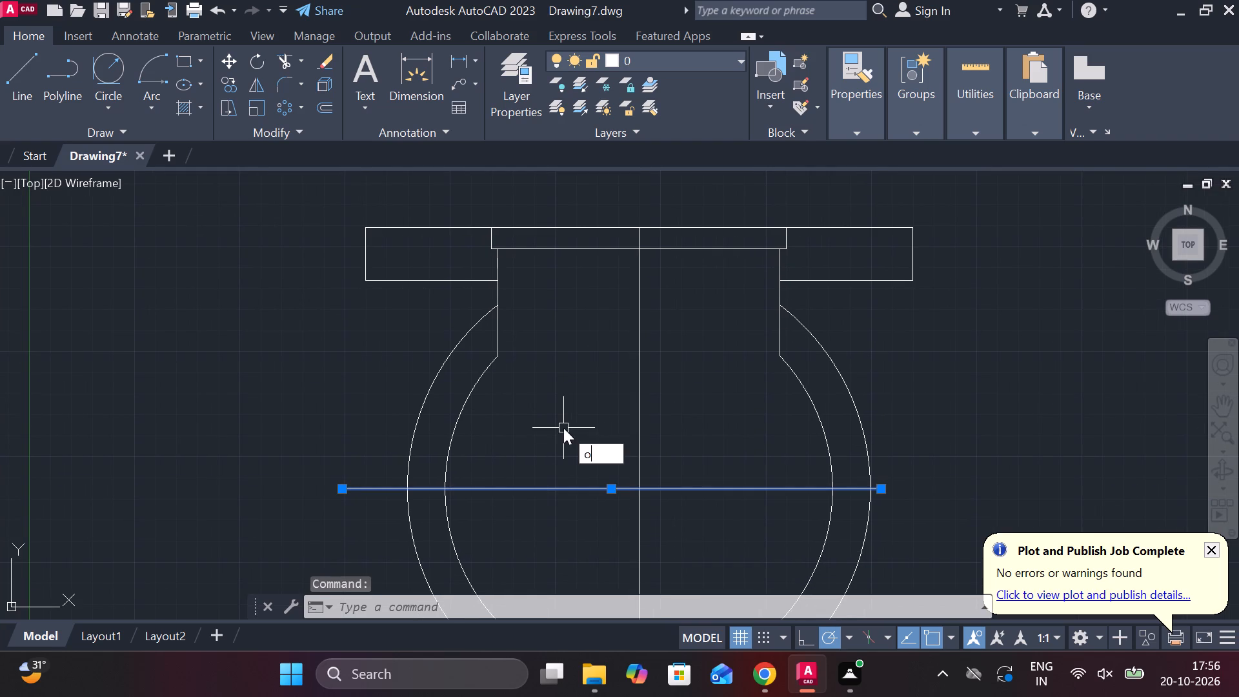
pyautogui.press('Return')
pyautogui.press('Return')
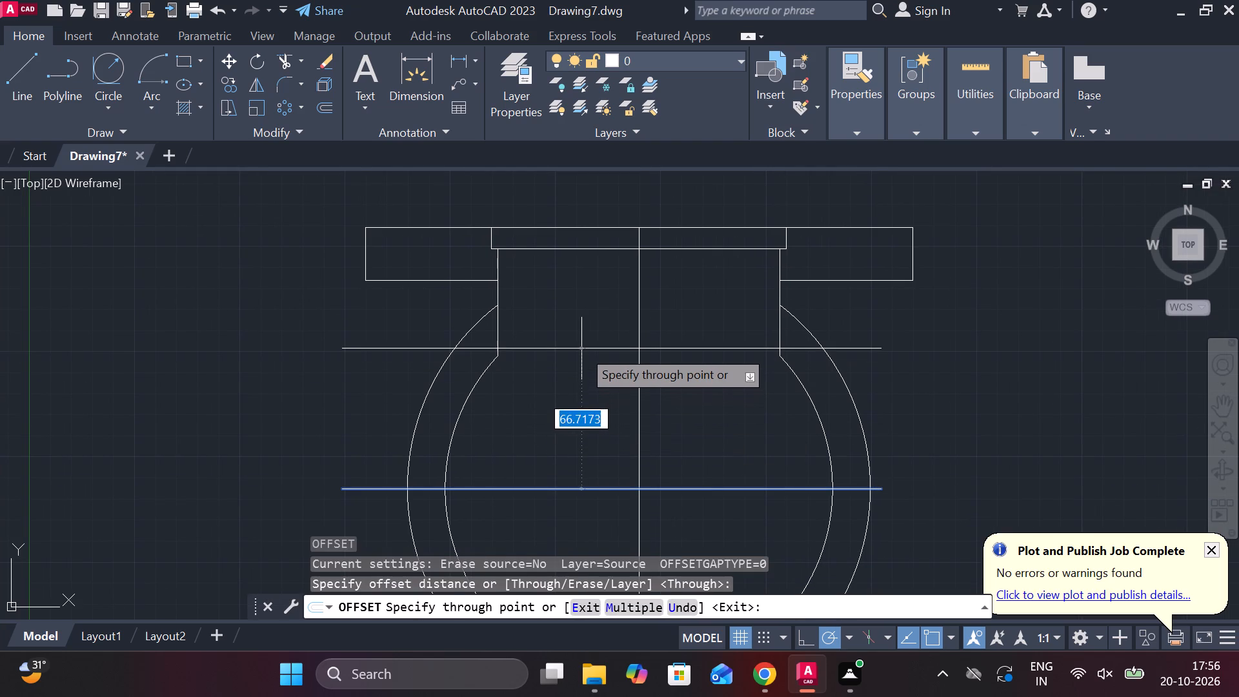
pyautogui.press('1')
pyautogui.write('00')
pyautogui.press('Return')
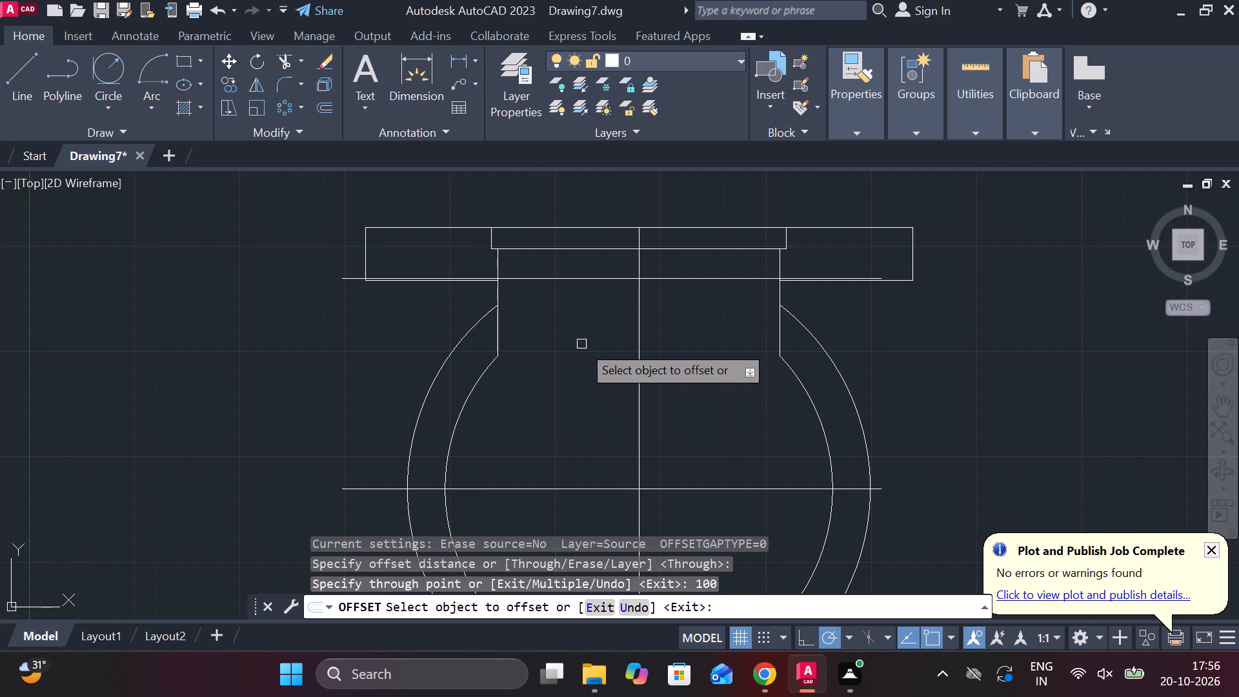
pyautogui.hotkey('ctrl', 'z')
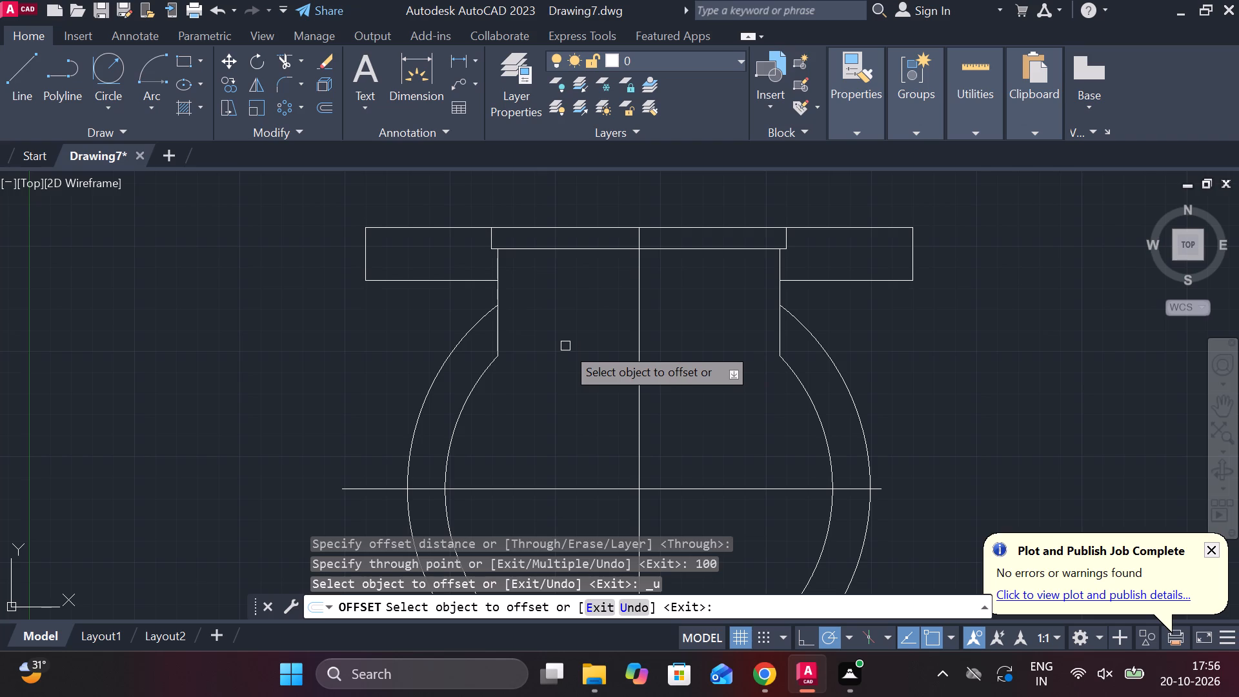
# Offset the horizontal line through the circle centre upward by 50.
pyautogui.click(490, 489)
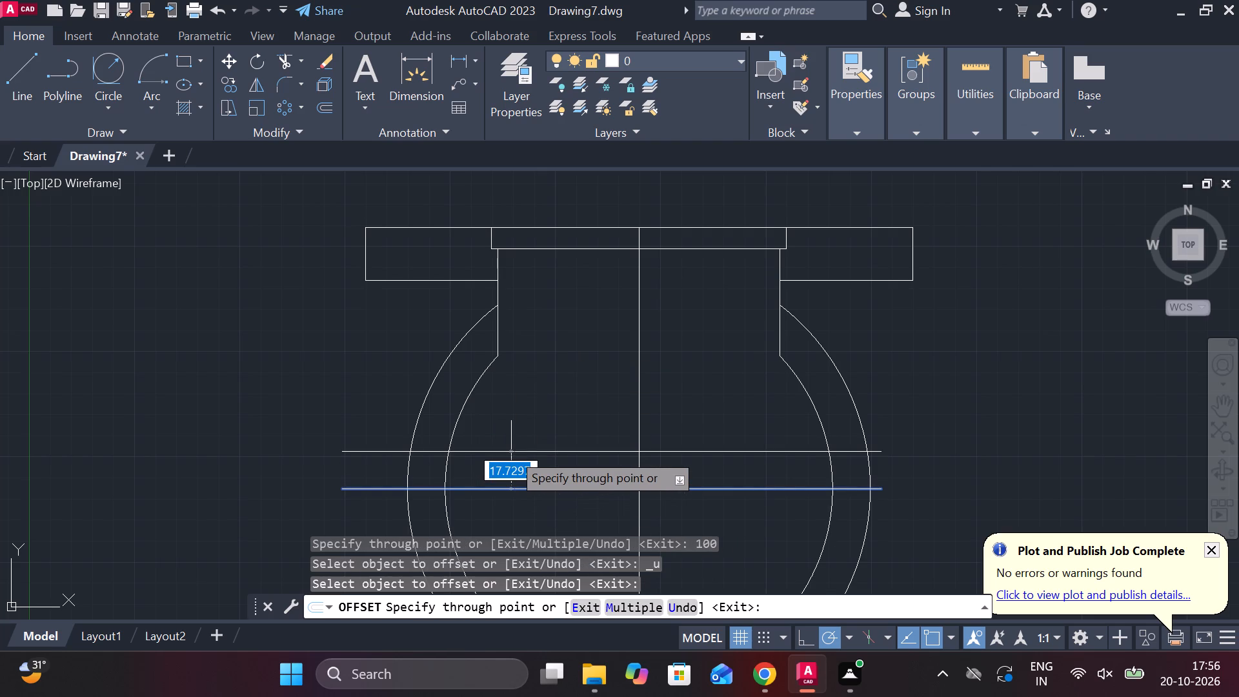
pyautogui.write('50')
pyautogui.press('Return')
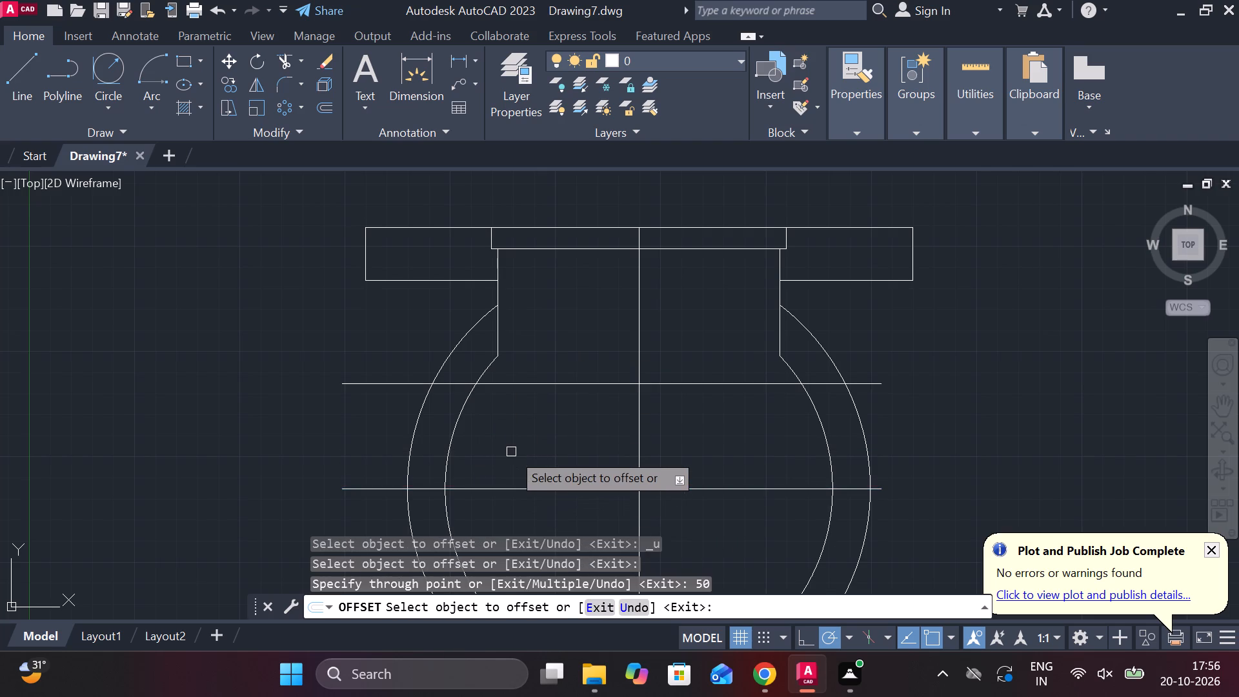
# Offset the horizontal line through the circle centre downward by 50.
pyautogui.moveTo(498, 449); pyautogui.dragTo(471, 332, button='middle')
pyautogui.click(468, 371)
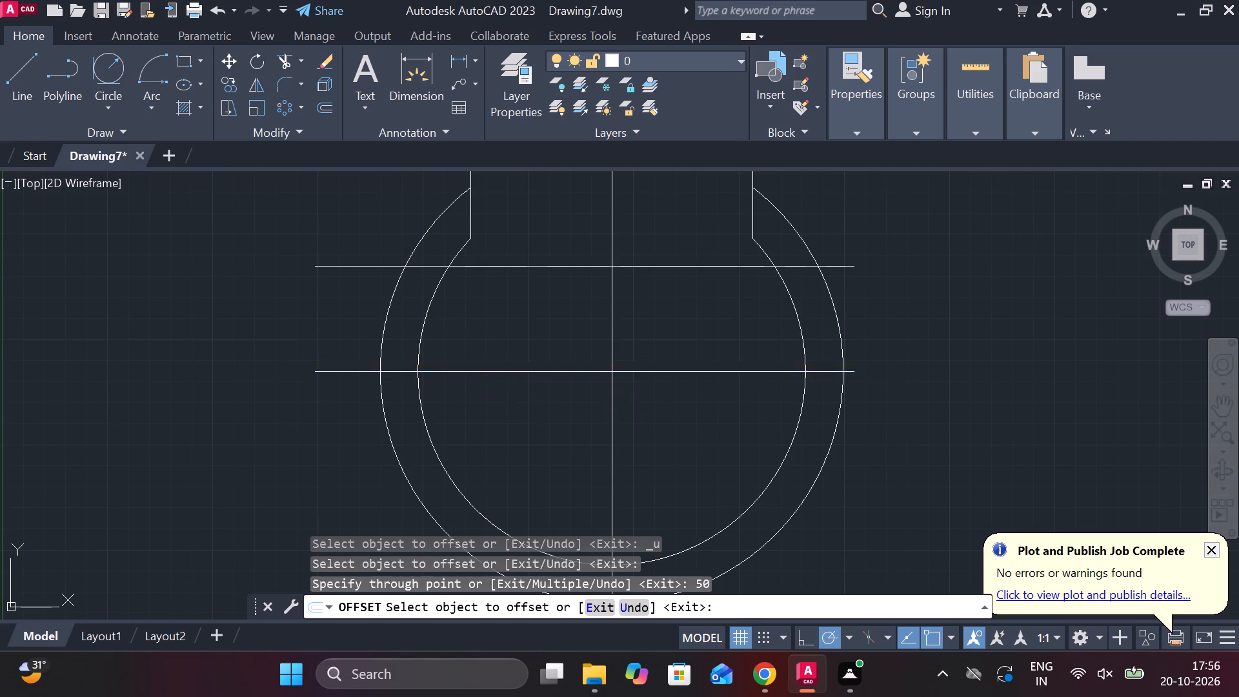
pyautogui.write('50')
pyautogui.press('Return')
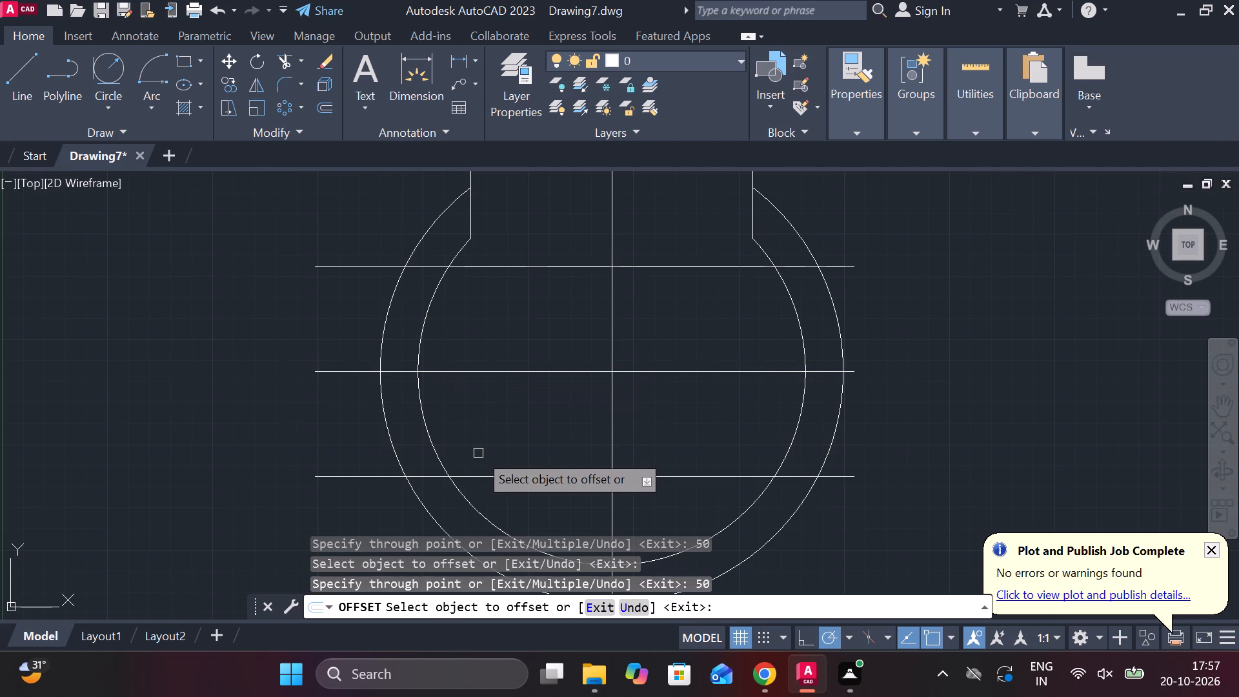
pyautogui.scroll(-1, 479, 447)
pyautogui.moveTo(506, 423); pyautogui.dragTo(518, 430, button='middle')
pyautogui.scroll(2, 505, 365)
pyautogui.moveTo(515, 375); pyautogui.dragTo(549, 450, button='middle')
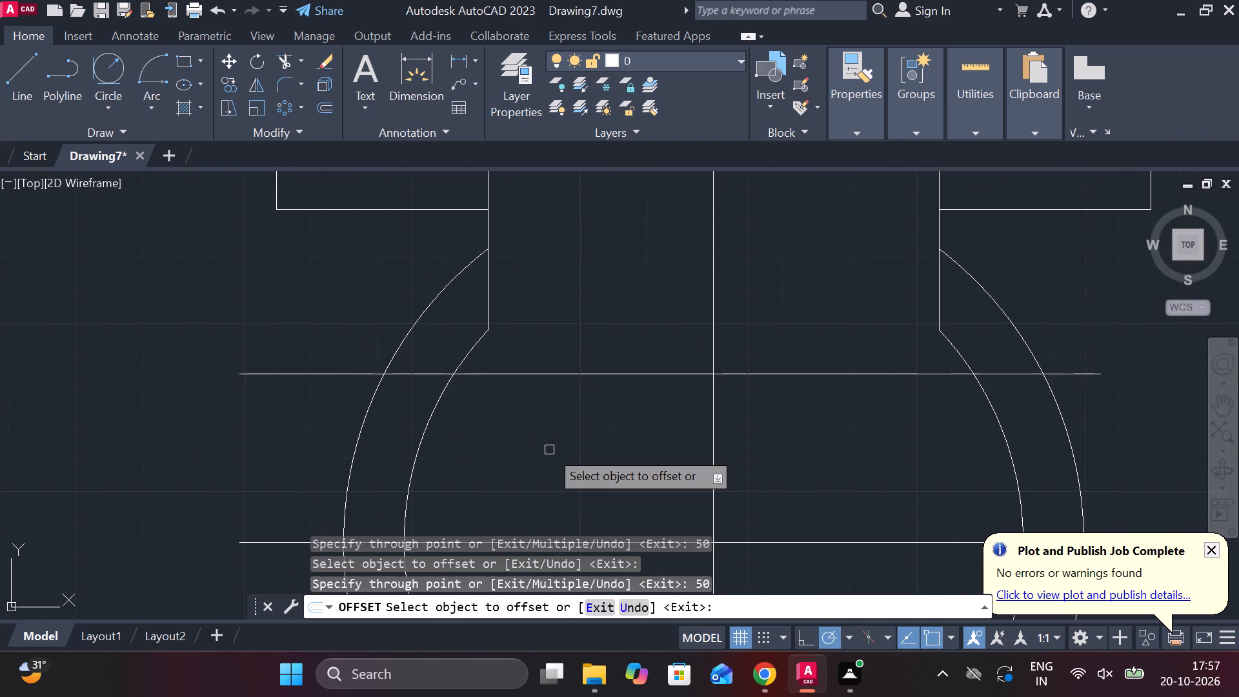
pyautogui.scroll(-2, 549, 450)
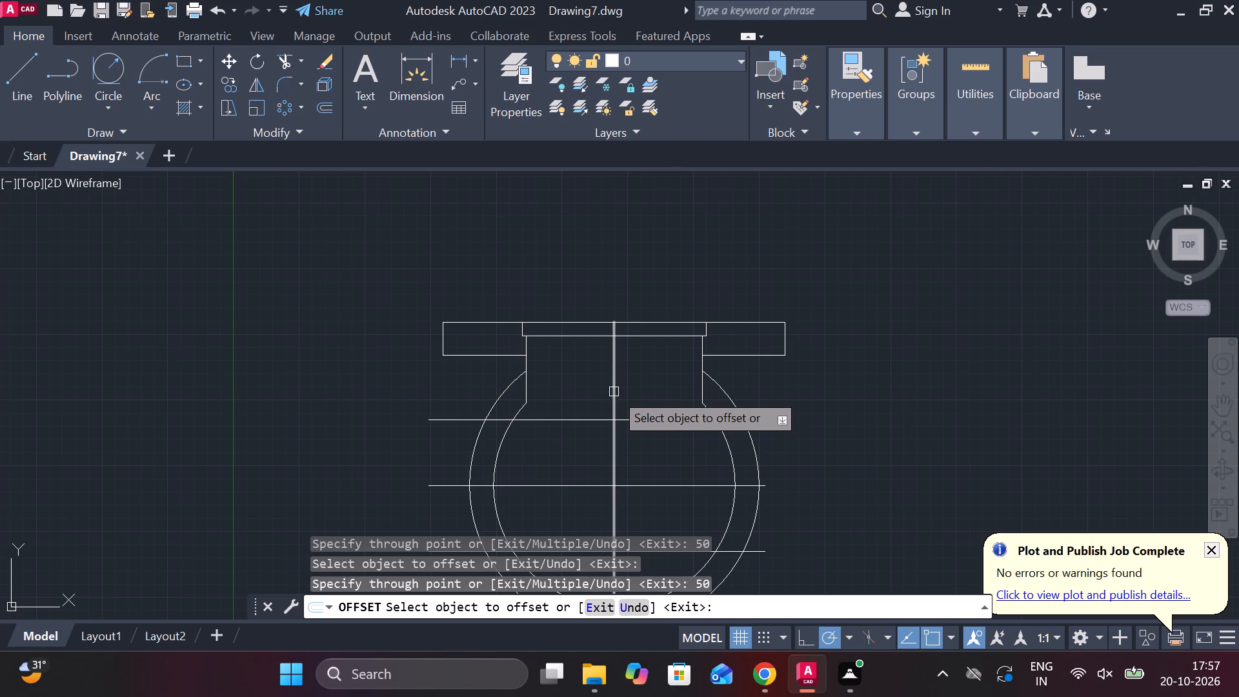
pyautogui.moveTo(534, 410); pyautogui.dragTo(526, 368, button='middle')
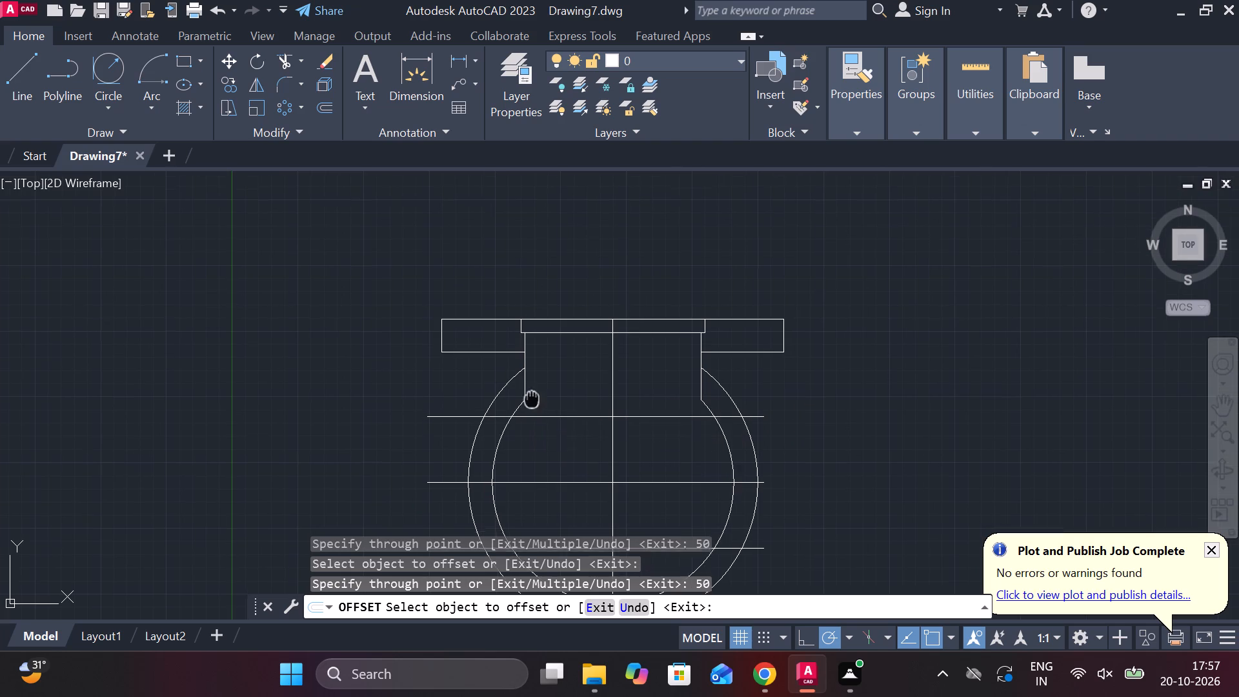
pyautogui.moveTo(526, 368); pyautogui.dragTo(524, 336, button='middle')
pyautogui.press('Escape')
# Offset the vertical centre line 188 to the left, outside the circles.
pyautogui.click(603, 303)
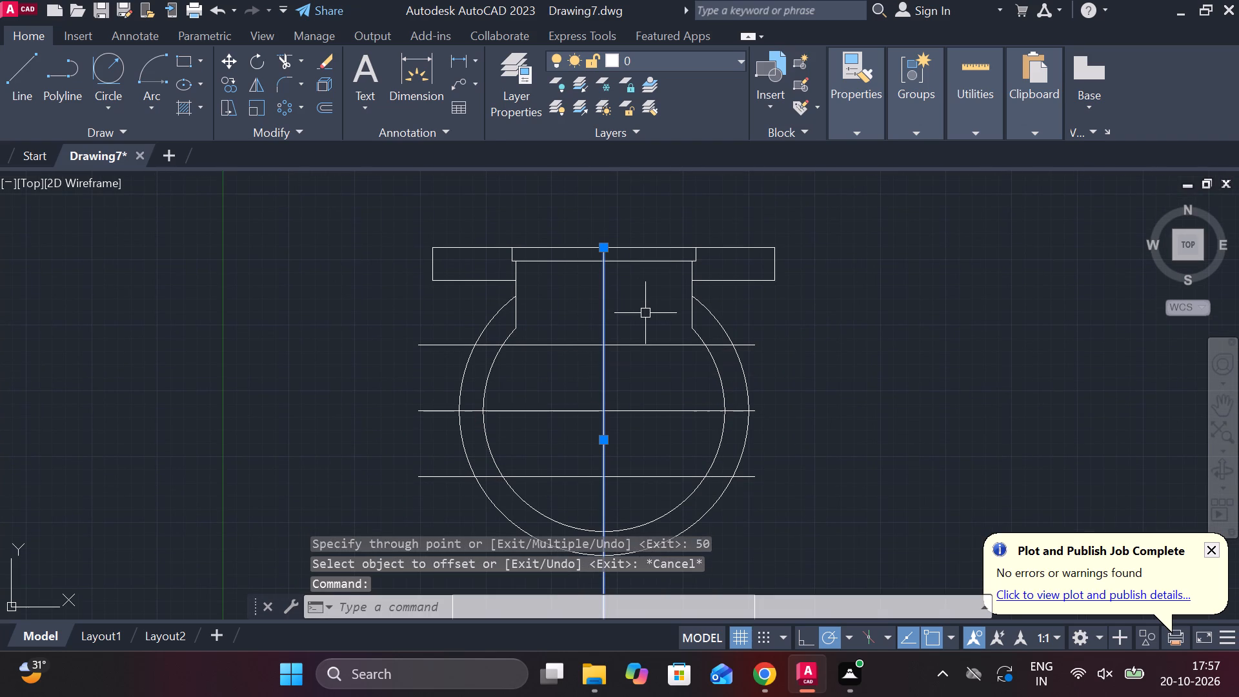
pyautogui.press('o')
pyautogui.press('Return')
pyautogui.press('Return')
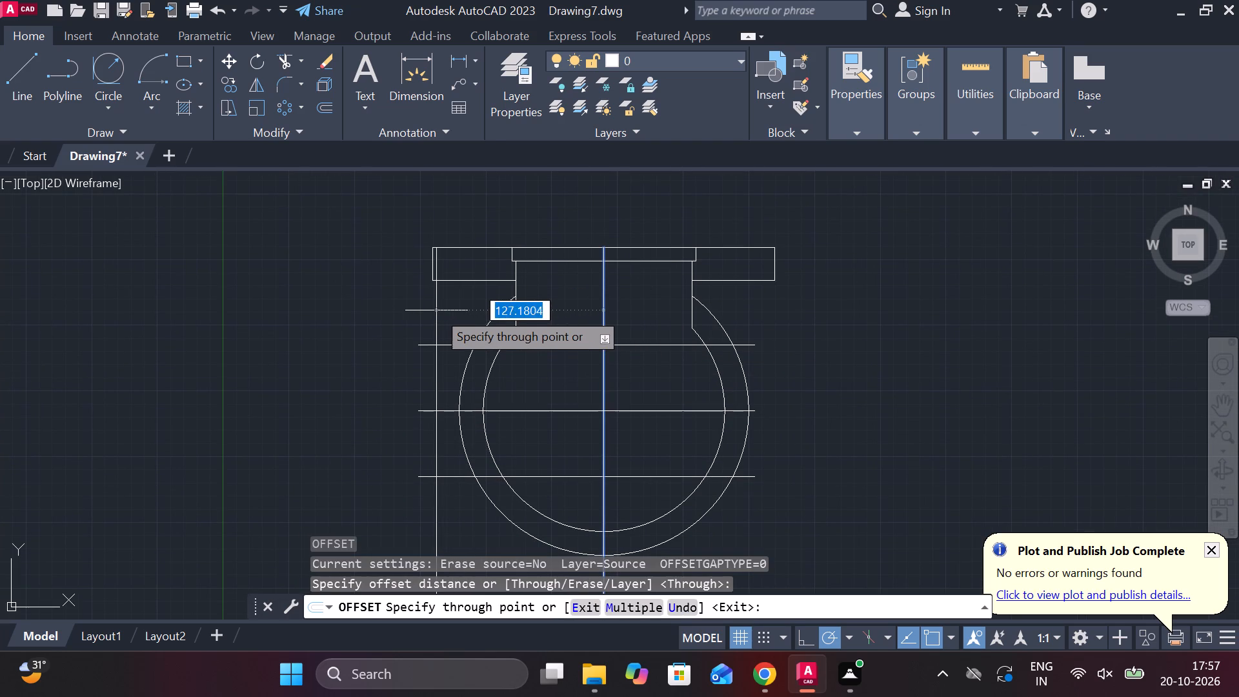
pyautogui.write('188')
pyautogui.press('Return')
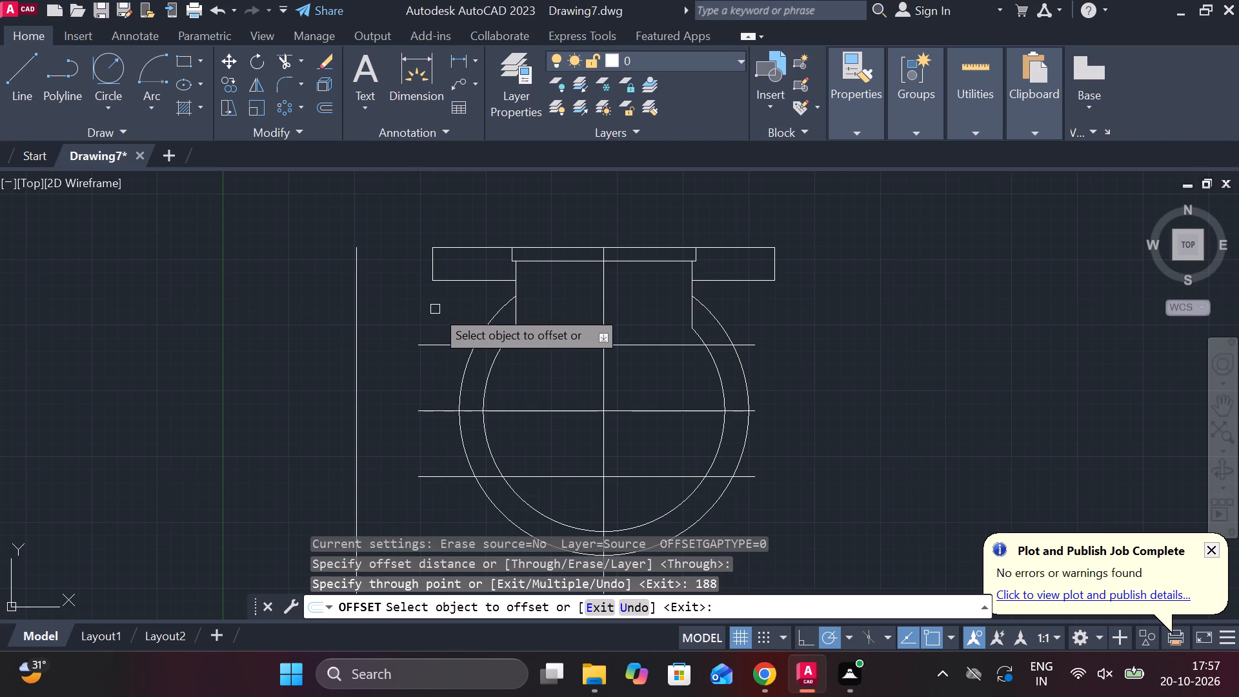
pyautogui.press('Escape')
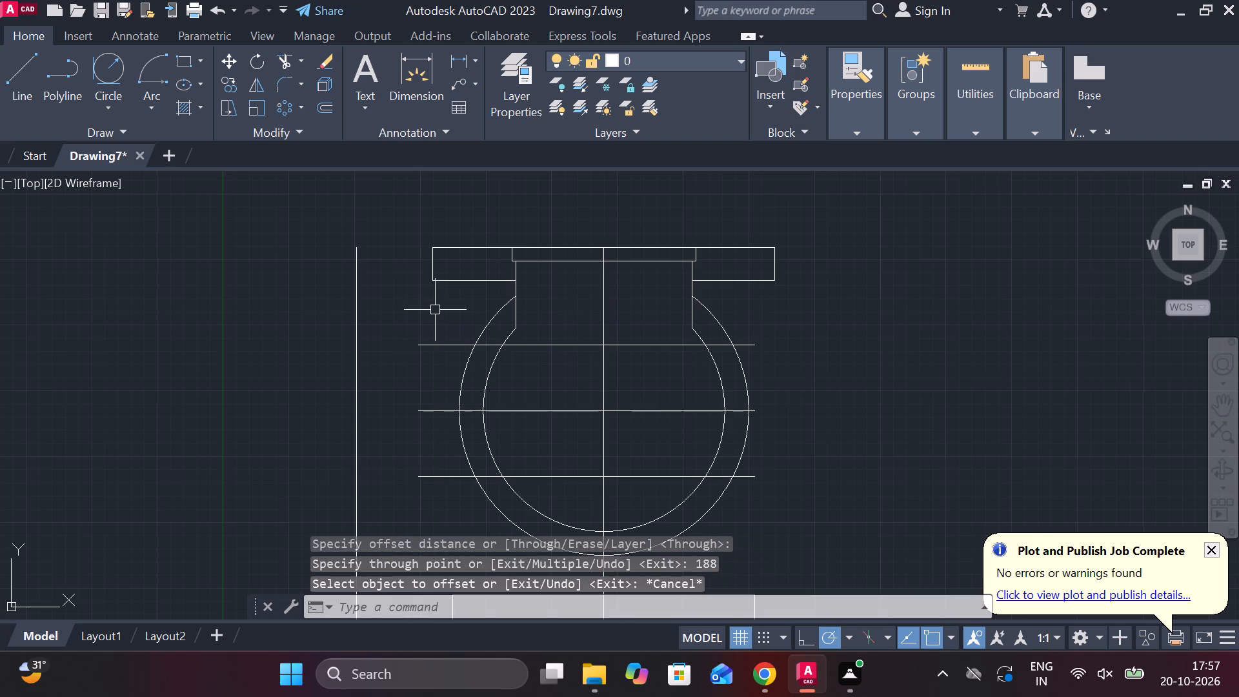
# Extend the upper and lower offset horizontal lines to the vertical line left of the circles.
pyautogui.write('ex')
pyautogui.press('space')
pyautogui.click(439, 345)
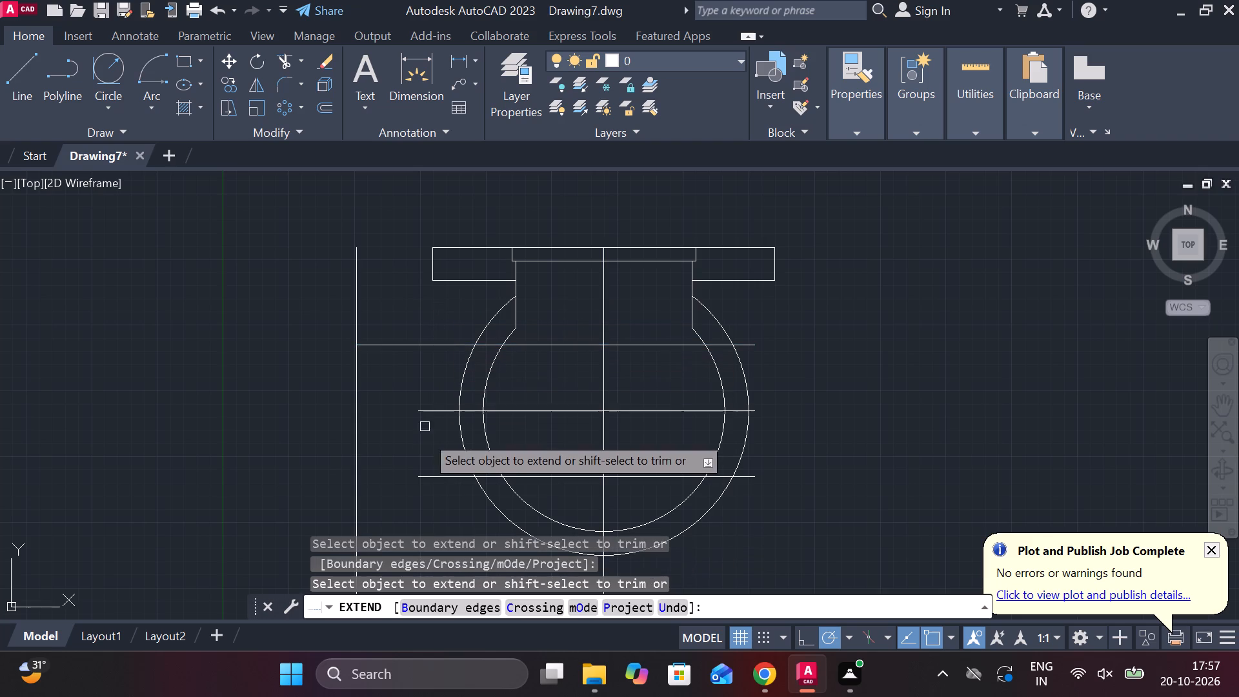
pyautogui.click(427, 478)
pyautogui.press('Escape')
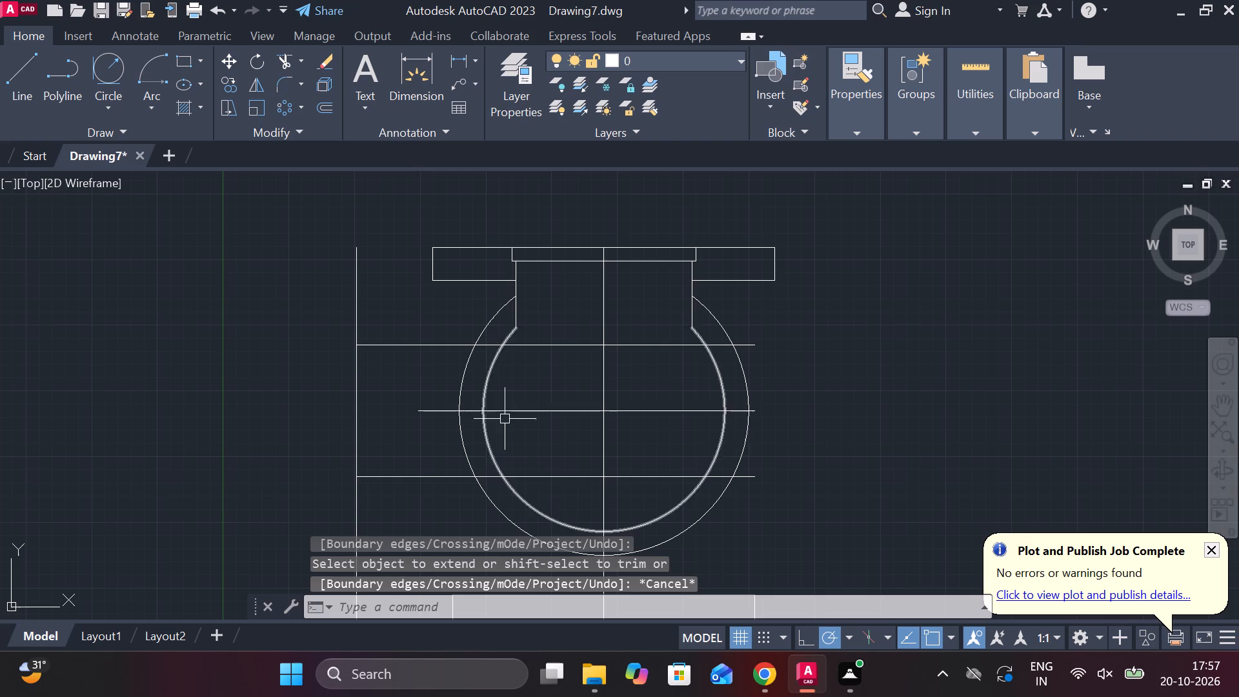
# Lengthen the horizontal line through the circle centre at both ends, well beyond the circles and past the vertical line on the left.
pyautogui.click(524, 410)
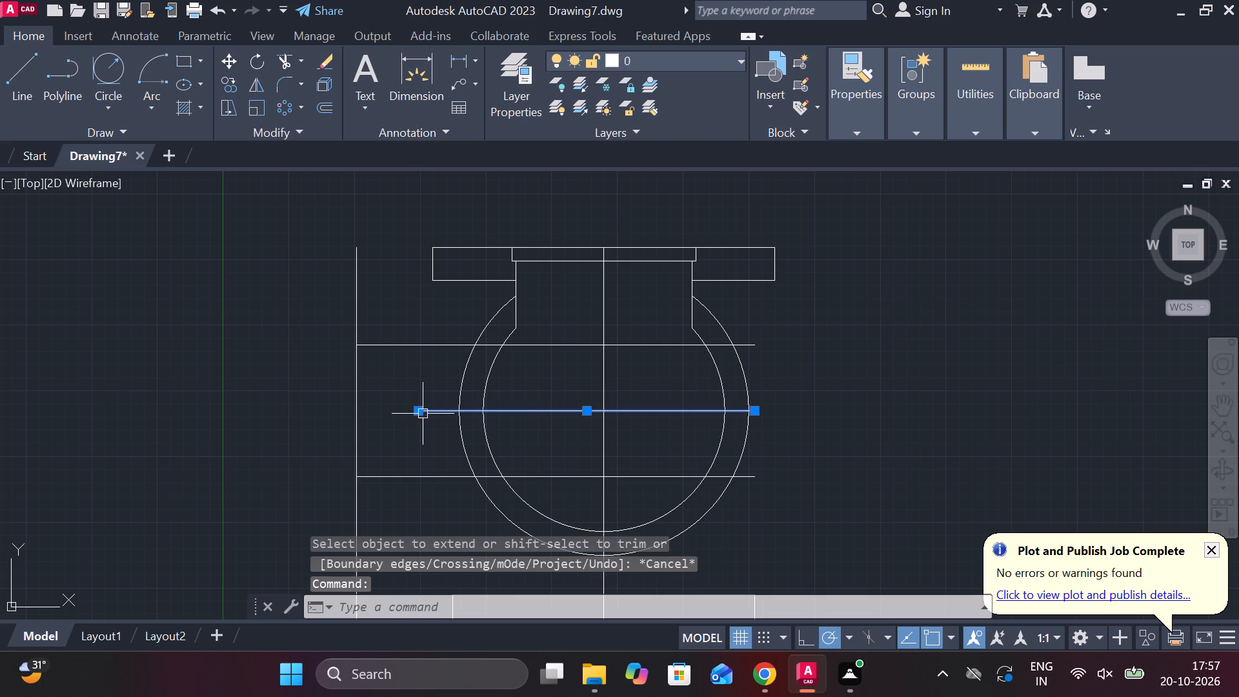
pyautogui.moveTo(467, 463); pyautogui.dragTo(445, 463)
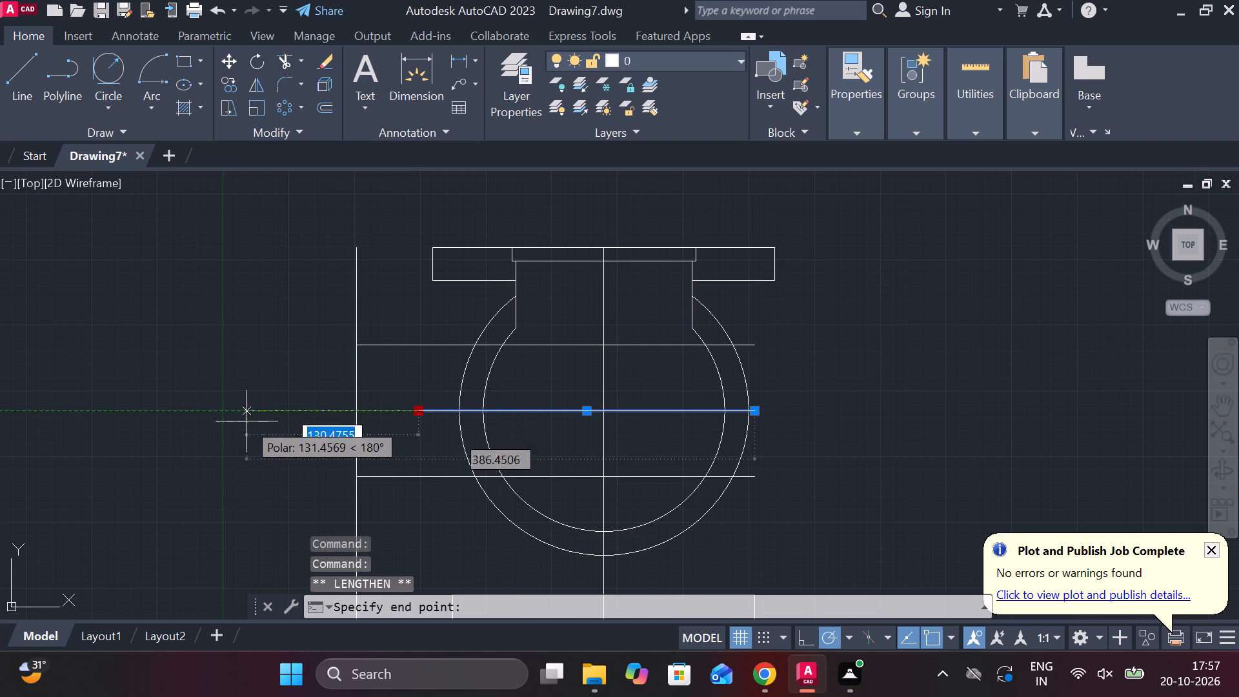
pyautogui.click(297, 421)
pyautogui.press('Escape')
pyautogui.click(723, 409)
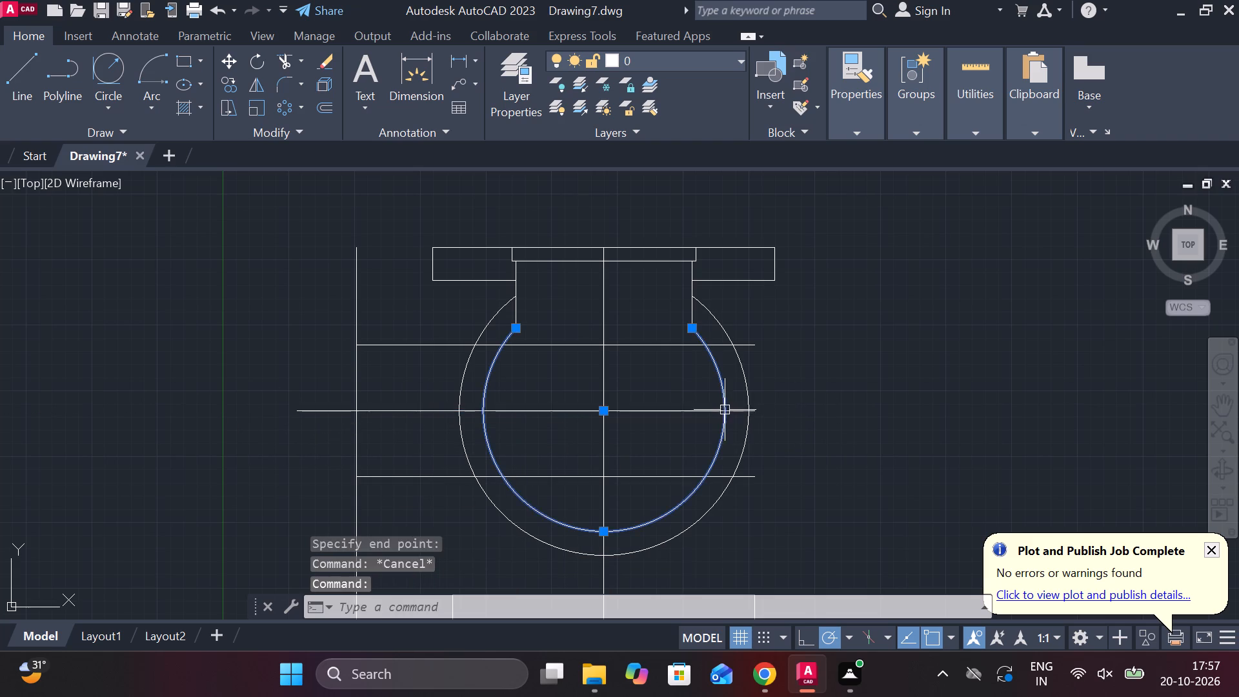
pyautogui.press('Escape')
pyautogui.click(688, 410)
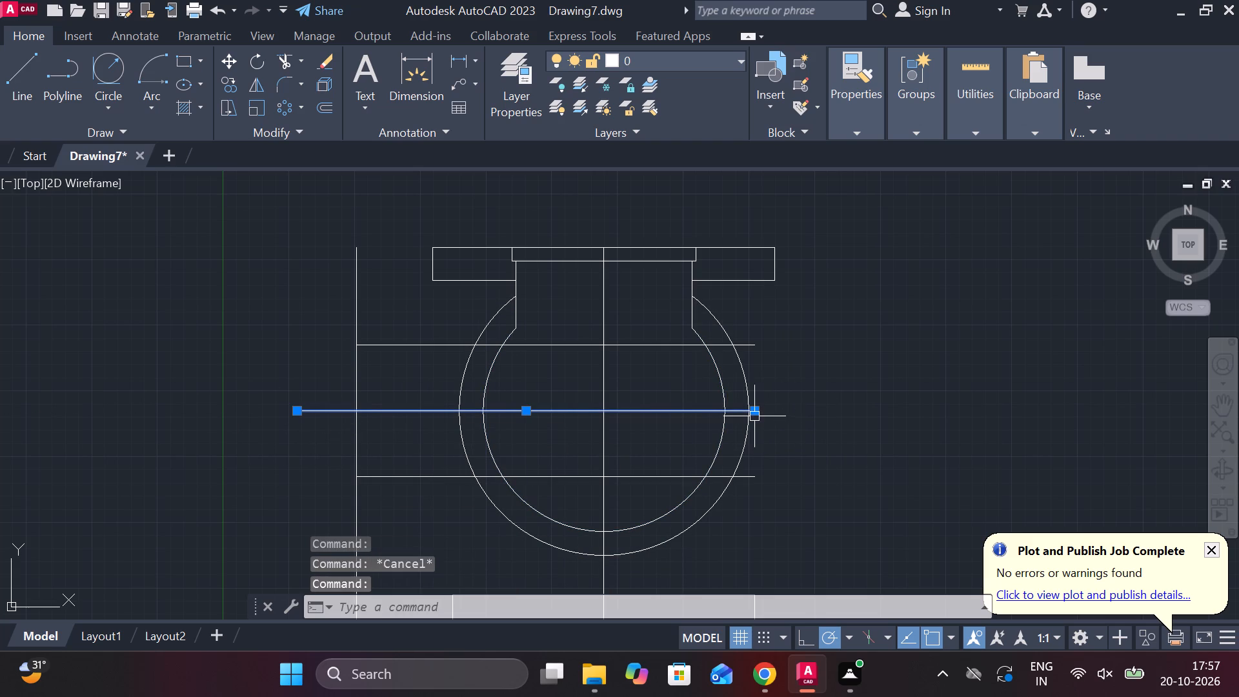
pyautogui.click(814, 466)
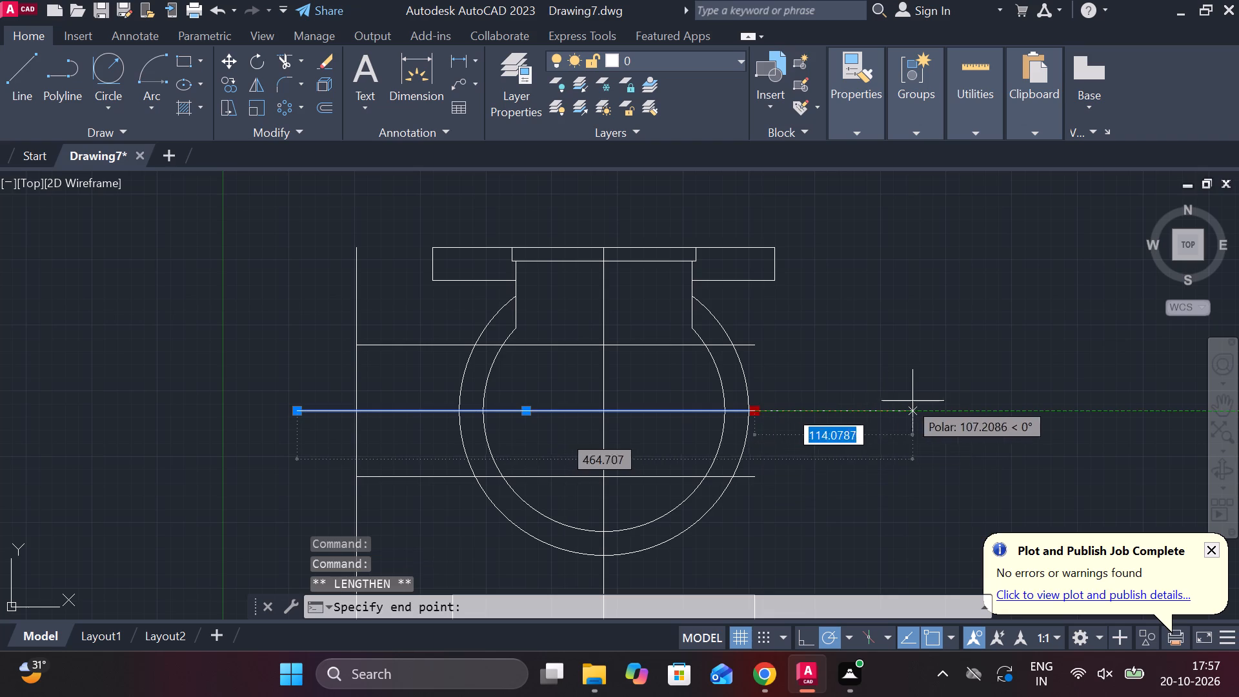
pyautogui.click(916, 401)
pyautogui.press('Escape')
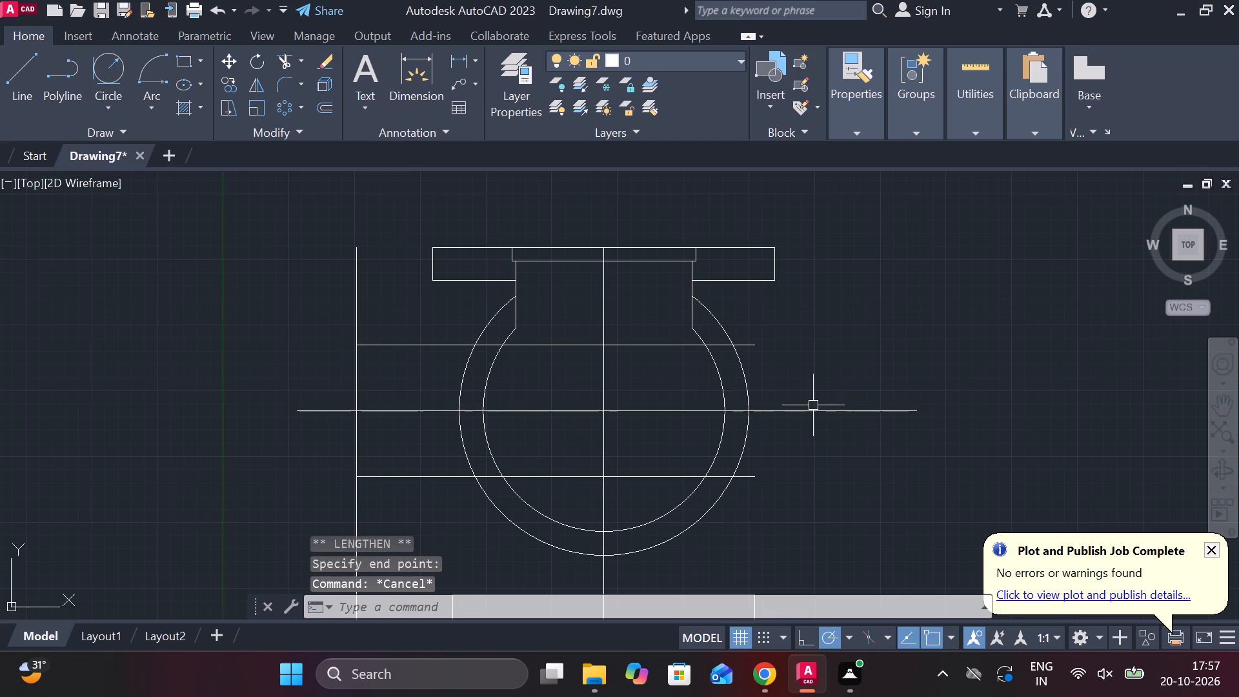
# Load the CENTER linetype from acadiso.lin into the drawing.
pyautogui.click(605, 298)
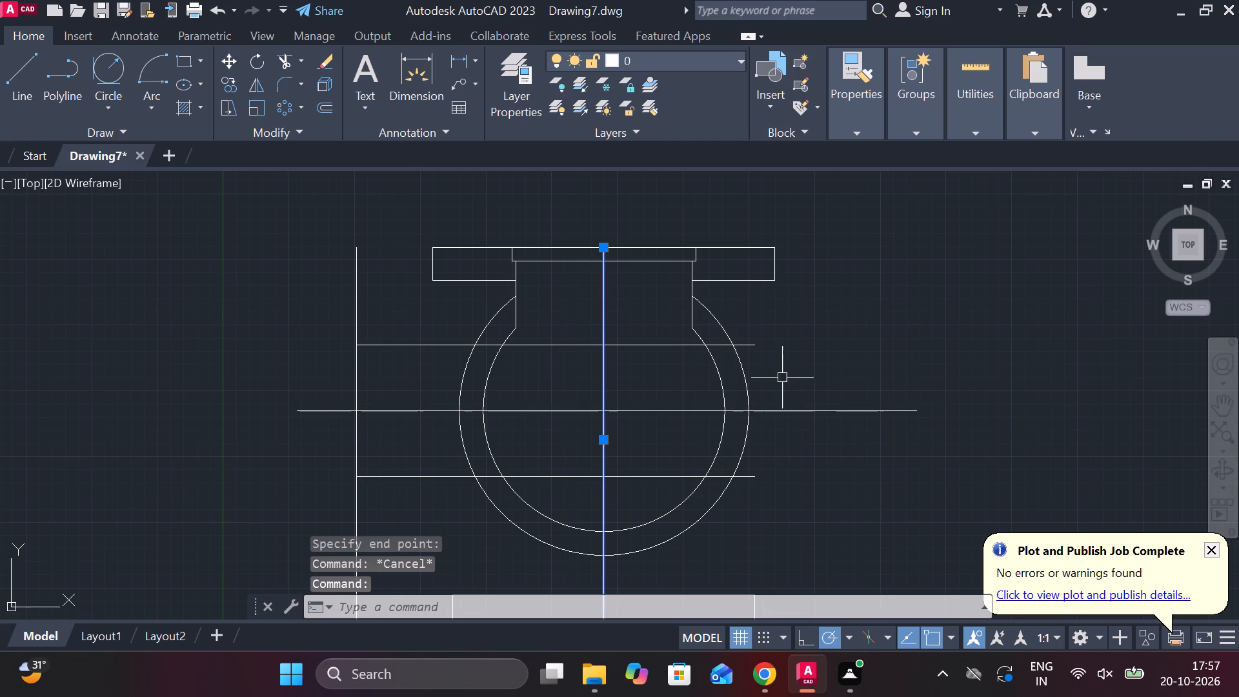
pyautogui.doubleClick(801, 407)
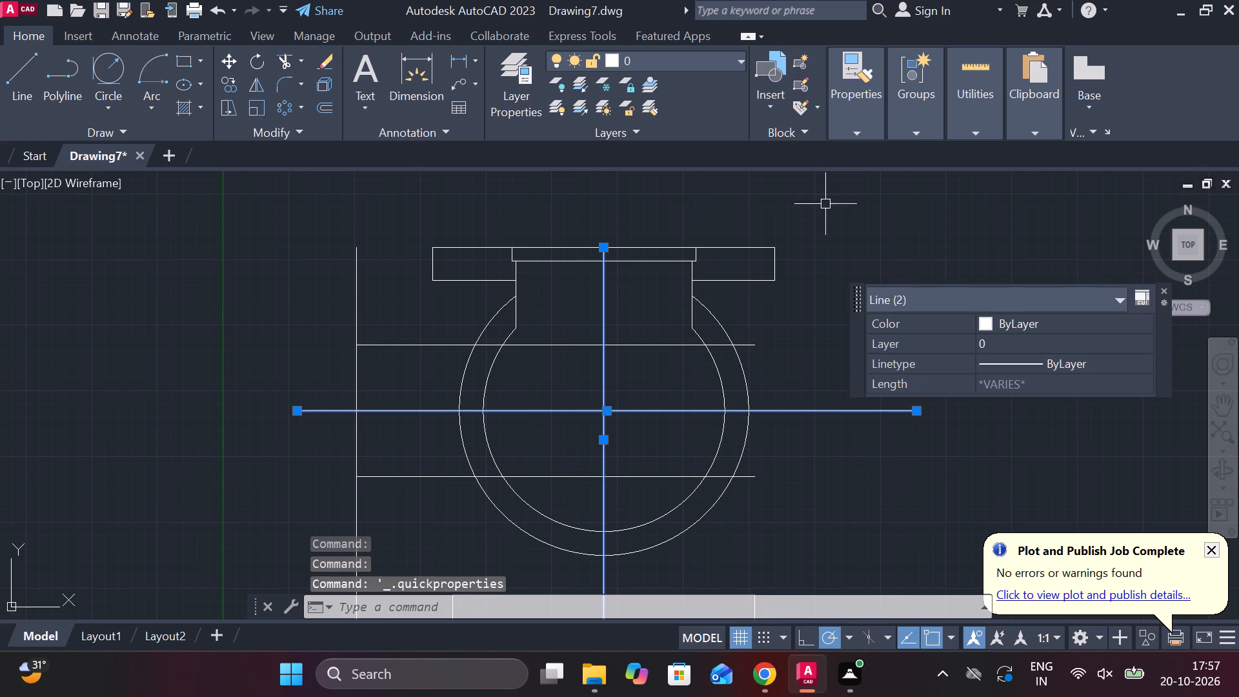
pyautogui.click(855, 140)
pyautogui.click(1006, 202)
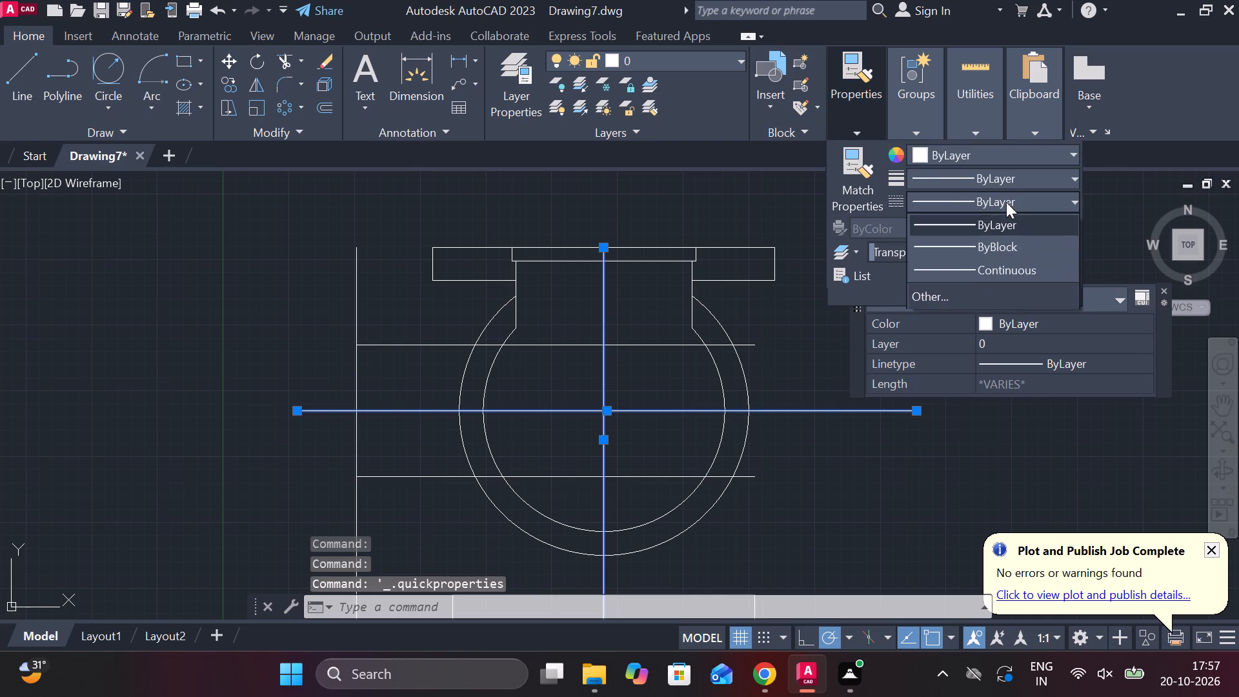
pyautogui.click(945, 301)
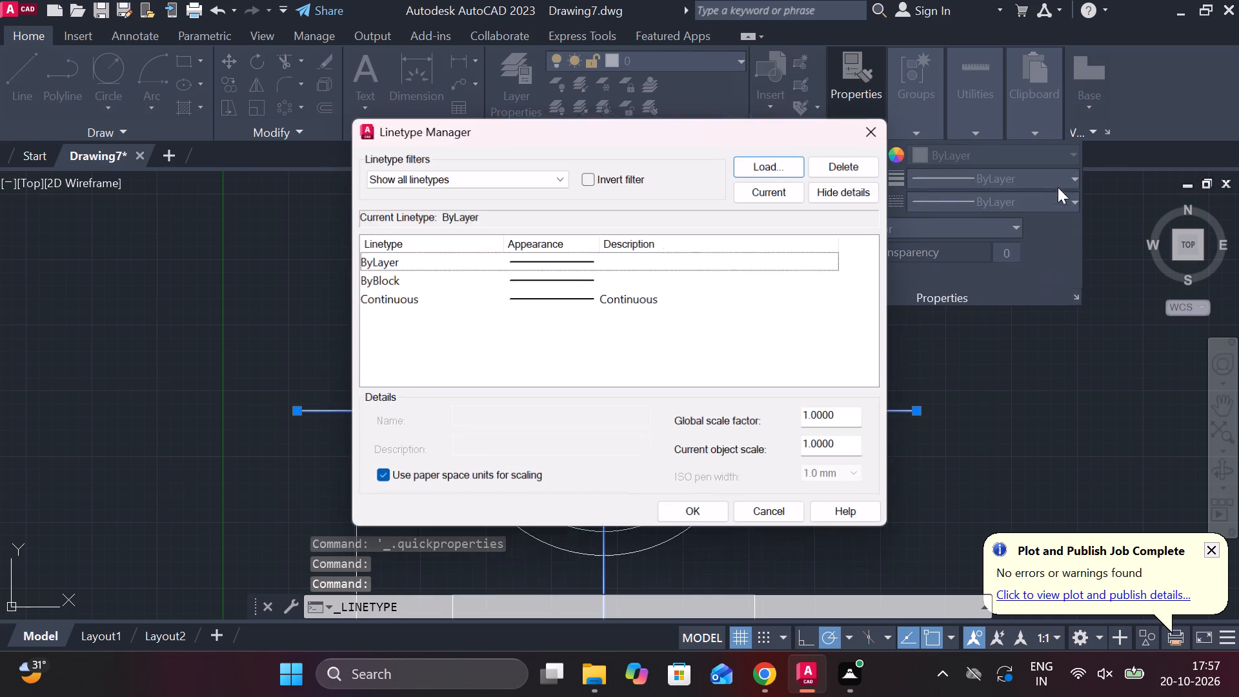
pyautogui.click(764, 166)
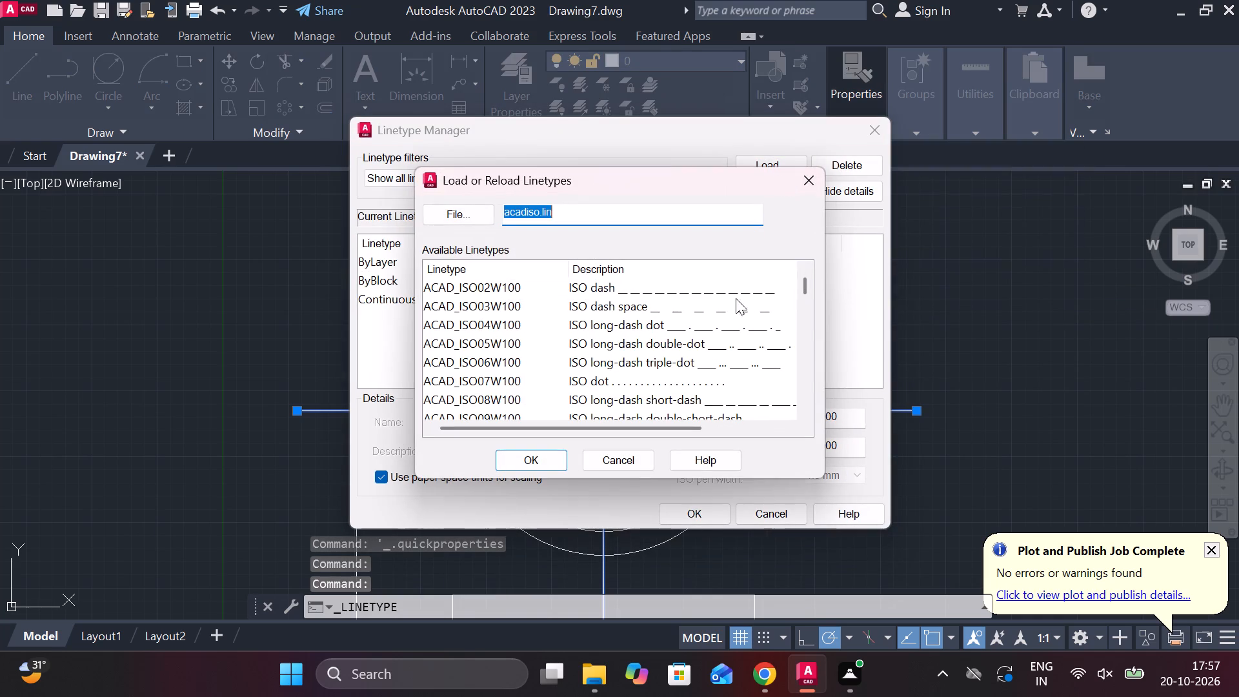
pyautogui.scroll(-6, 522, 352)
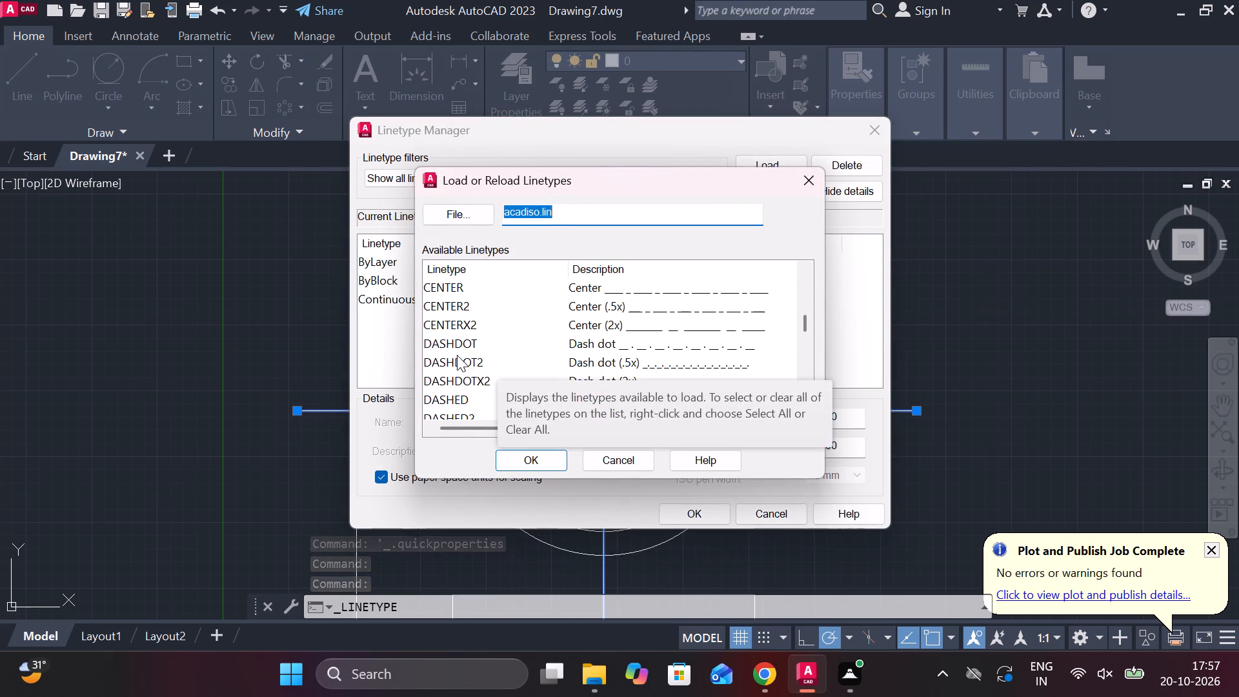
pyautogui.scroll(-1, 451, 351)
pyautogui.scroll(1, 451, 342)
pyautogui.click(452, 281)
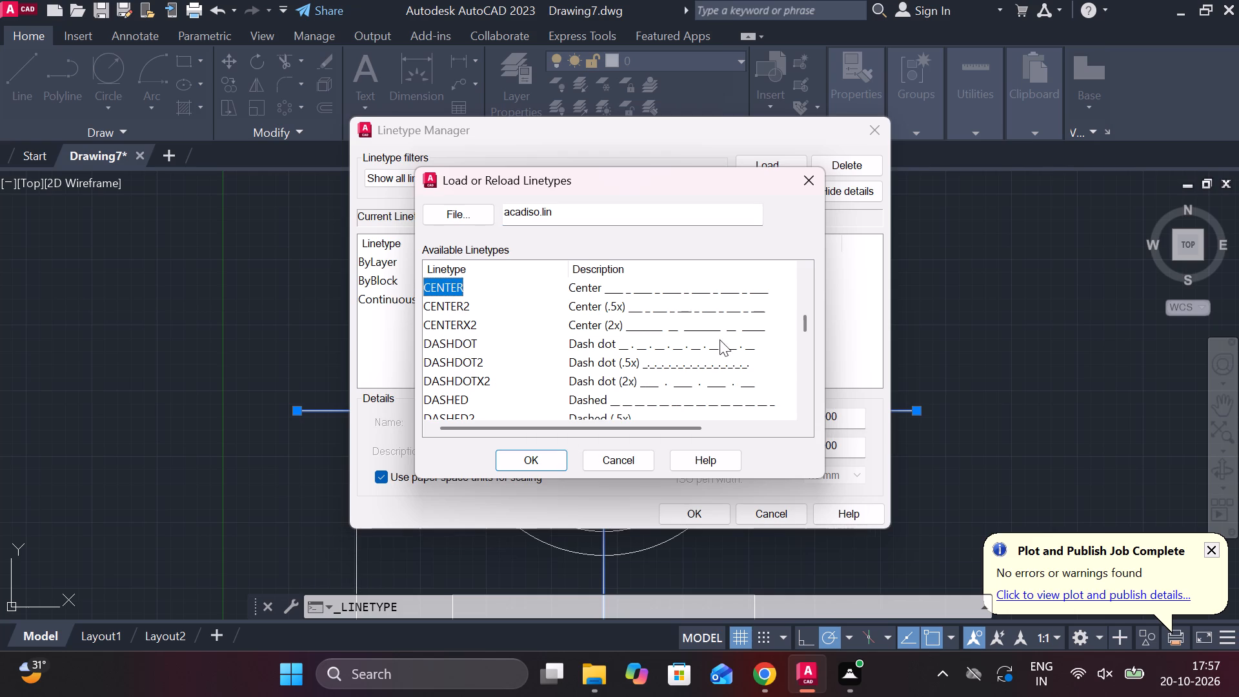
pyautogui.click(548, 466)
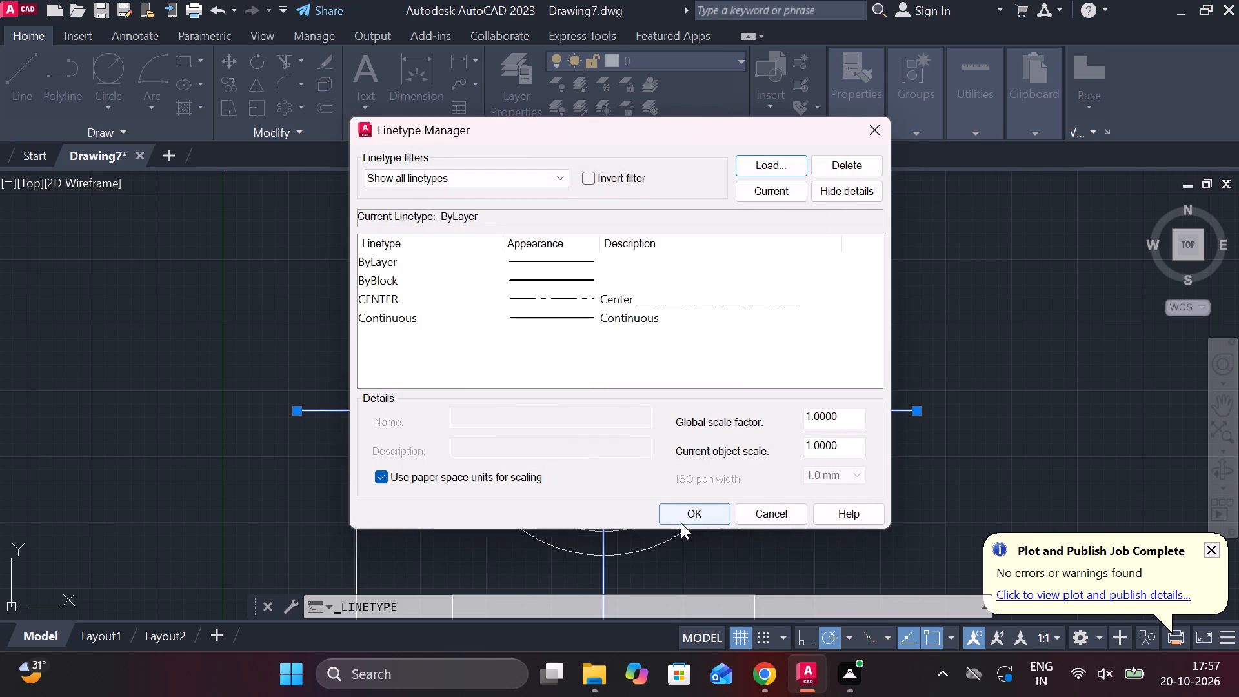
pyautogui.click(680, 523)
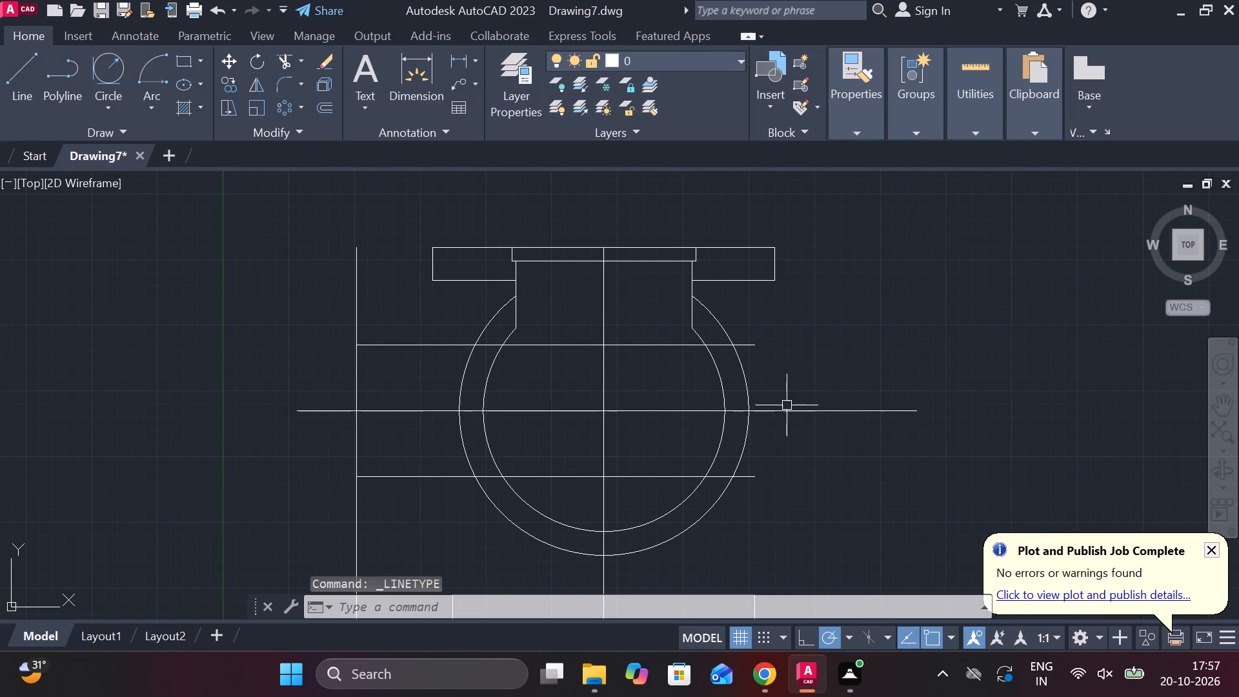
# Apply the CENTER linetype to the vertical and horizontal centre lines.
pyautogui.click(785, 407)
pyautogui.click(608, 316)
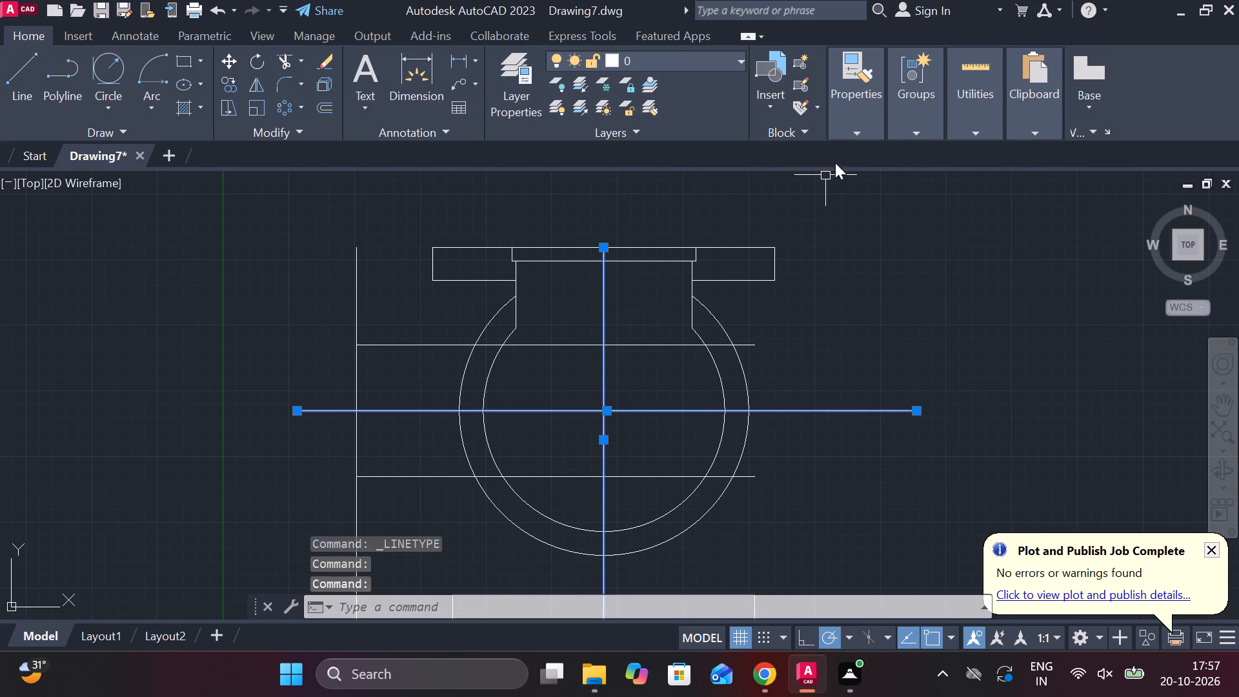
pyautogui.click(854, 146)
pyautogui.click(856, 132)
pyautogui.click(1049, 210)
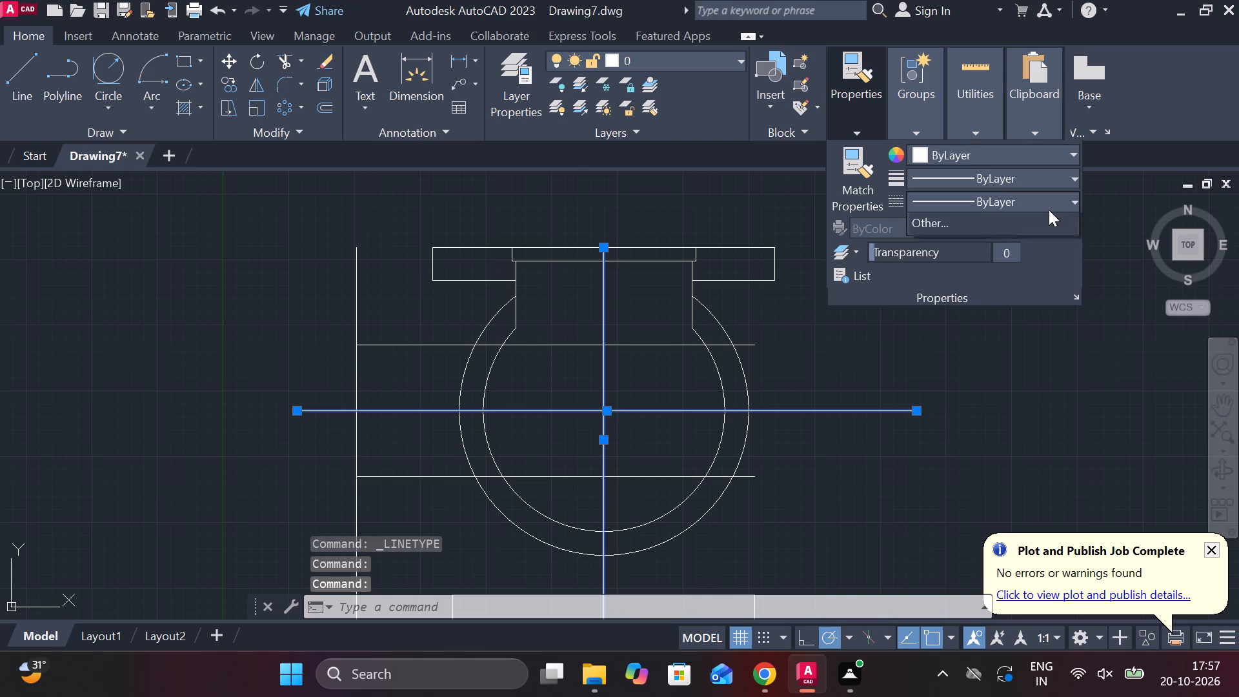
pyautogui.click(963, 274)
pyautogui.press('Escape')
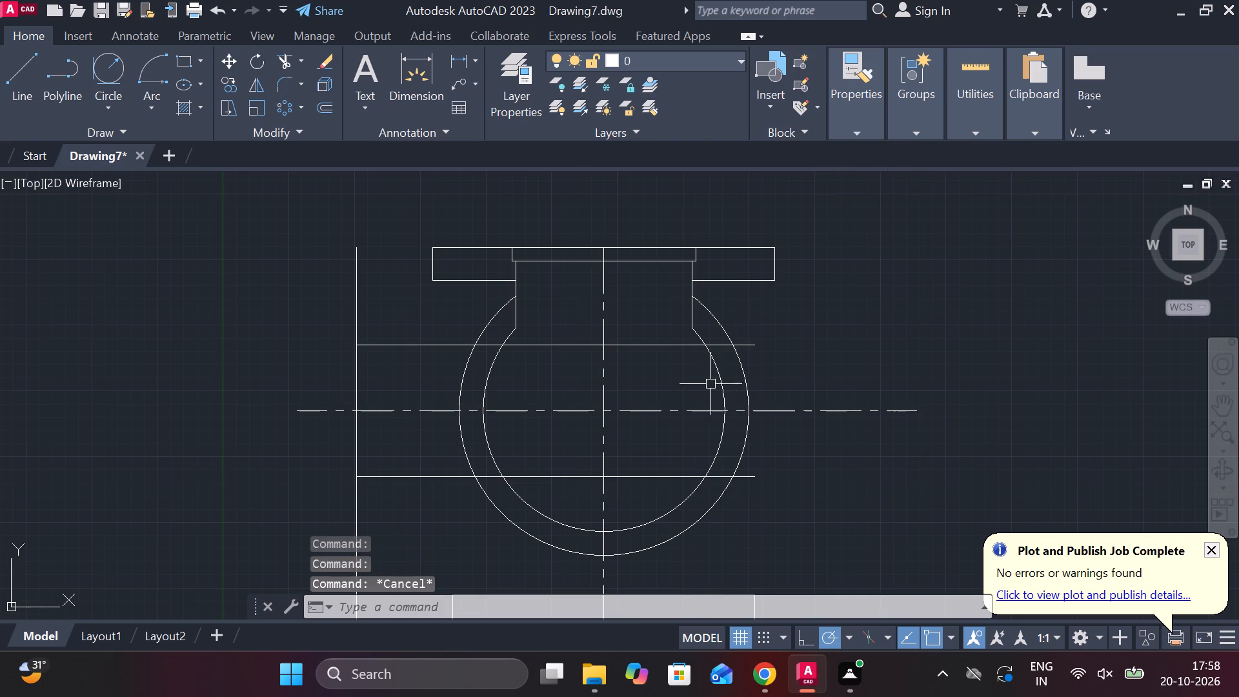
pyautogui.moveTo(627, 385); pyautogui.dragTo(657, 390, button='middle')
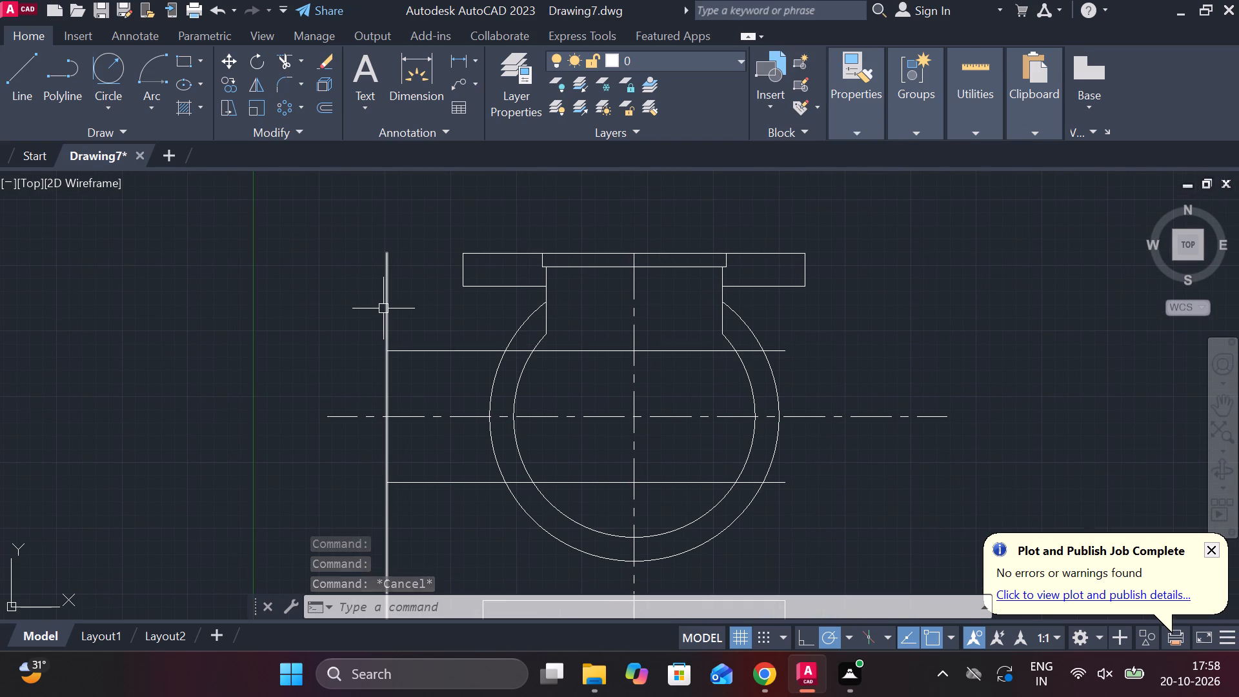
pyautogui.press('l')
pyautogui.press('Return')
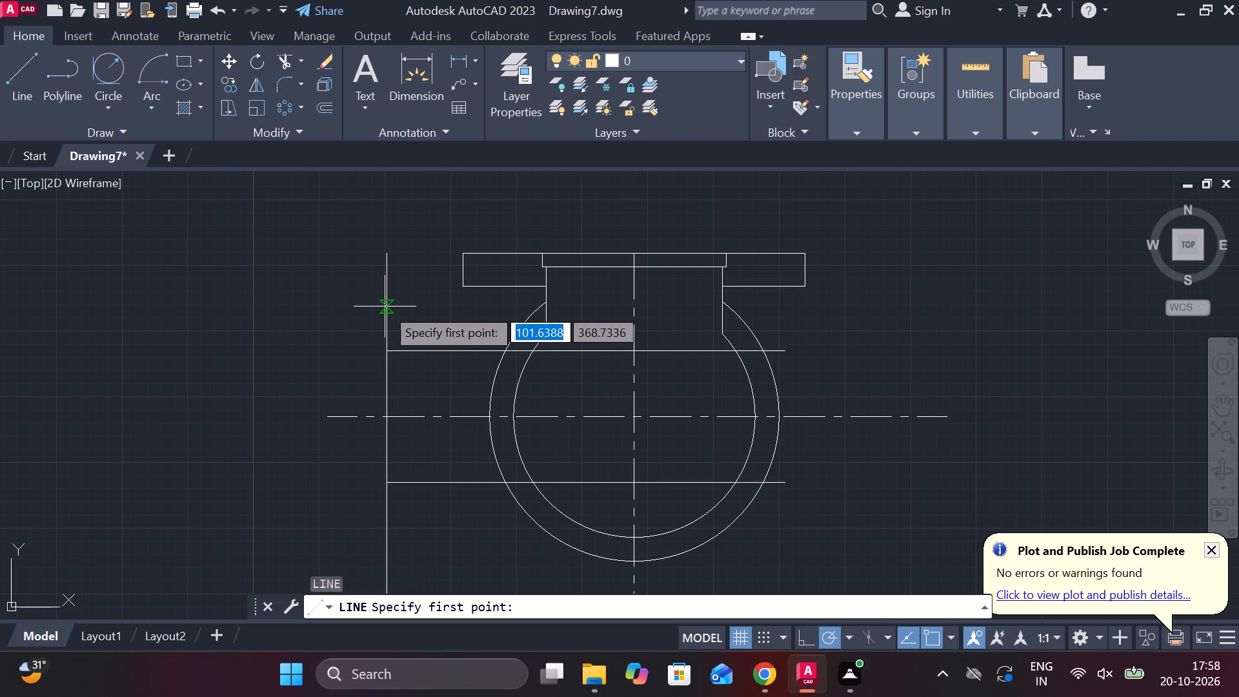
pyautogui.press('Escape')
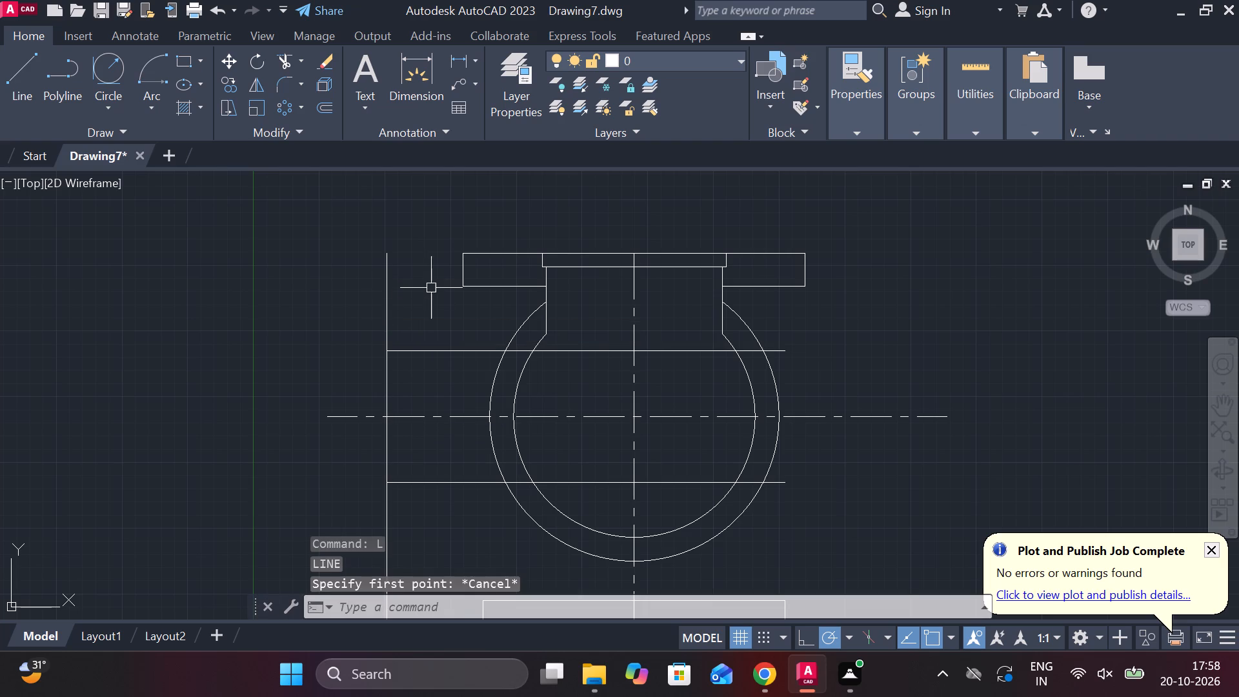
# Draw the left flange outline starting 115 above the centre line on the left vertical: 25 right, 230 down, and back left past the vertical.
pyautogui.press('l')
pyautogui.press('Return')
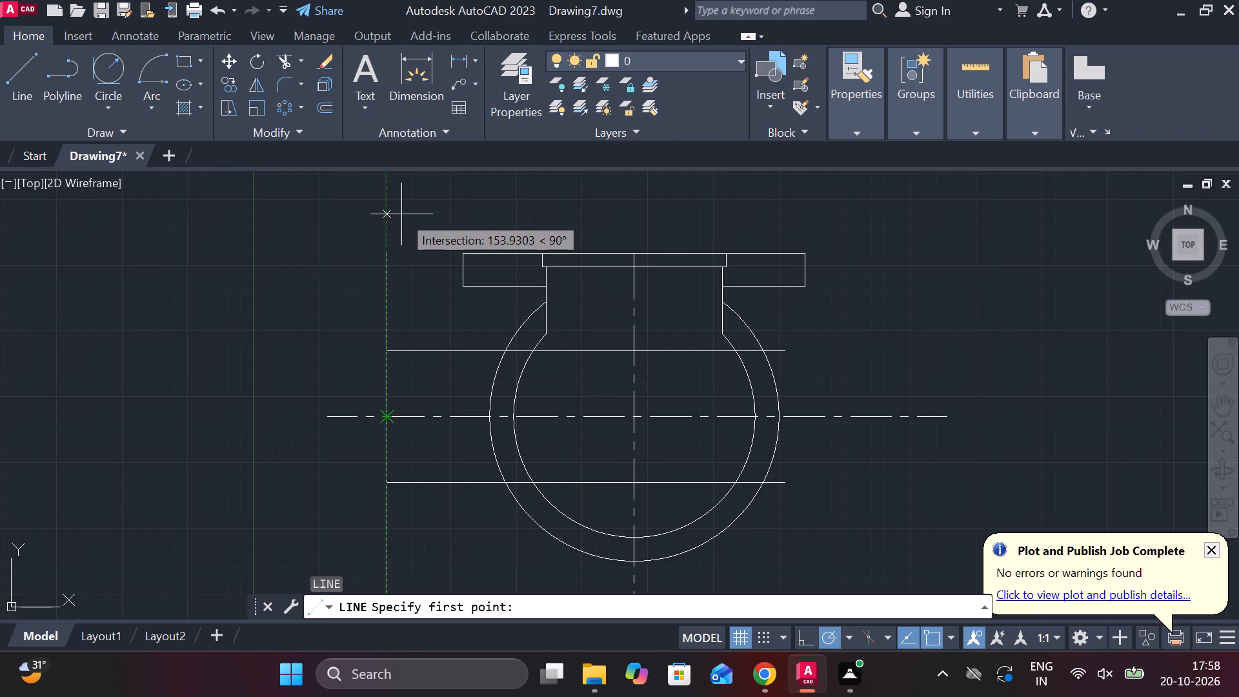
pyautogui.write('115')
pyautogui.press('Return')
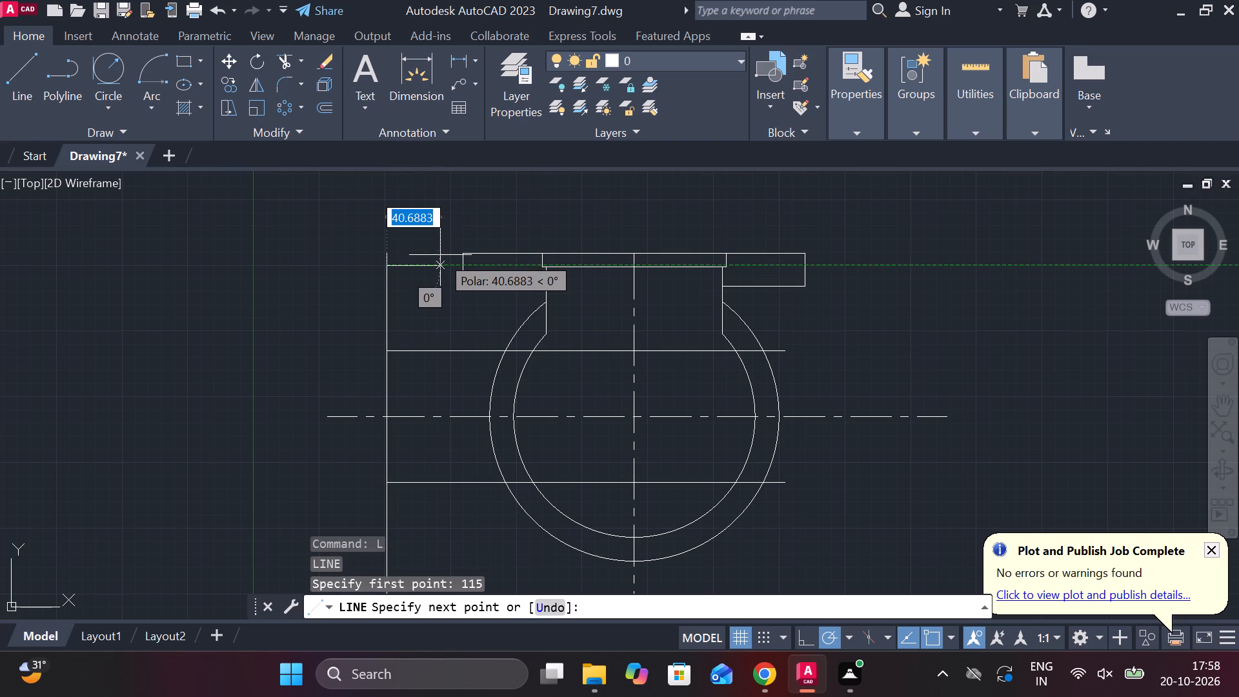
pyautogui.write('25')
pyautogui.press('space')
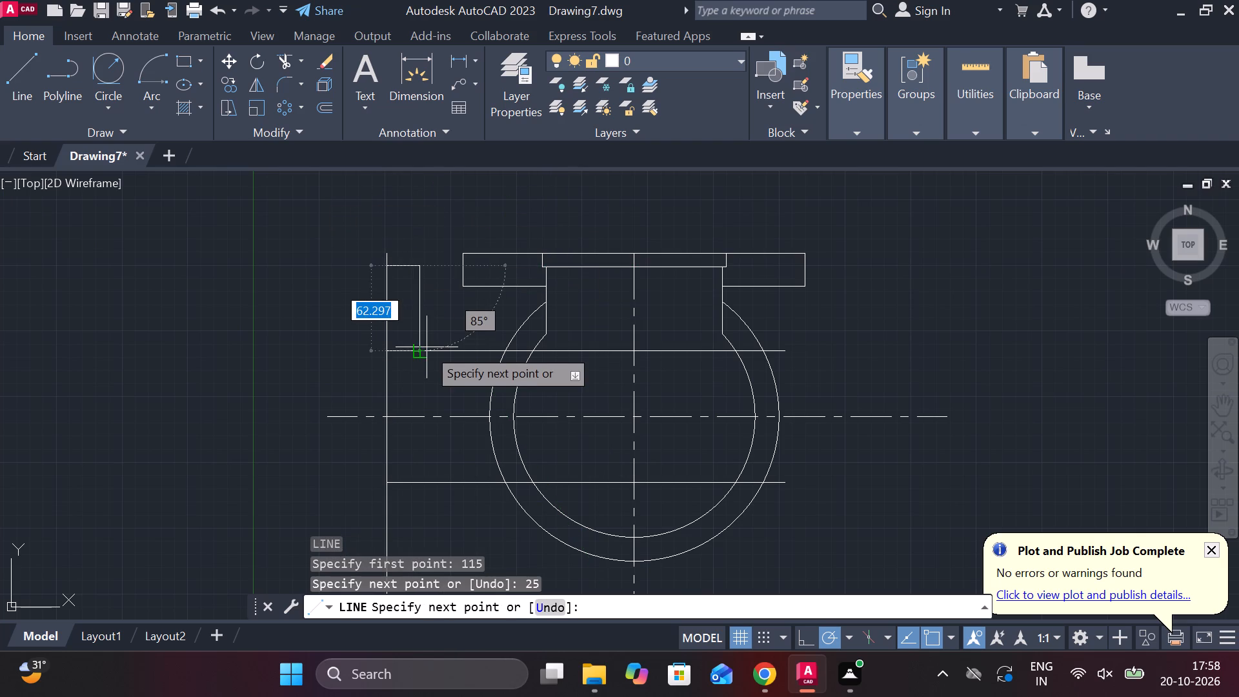
pyautogui.scroll(2, 427, 347)
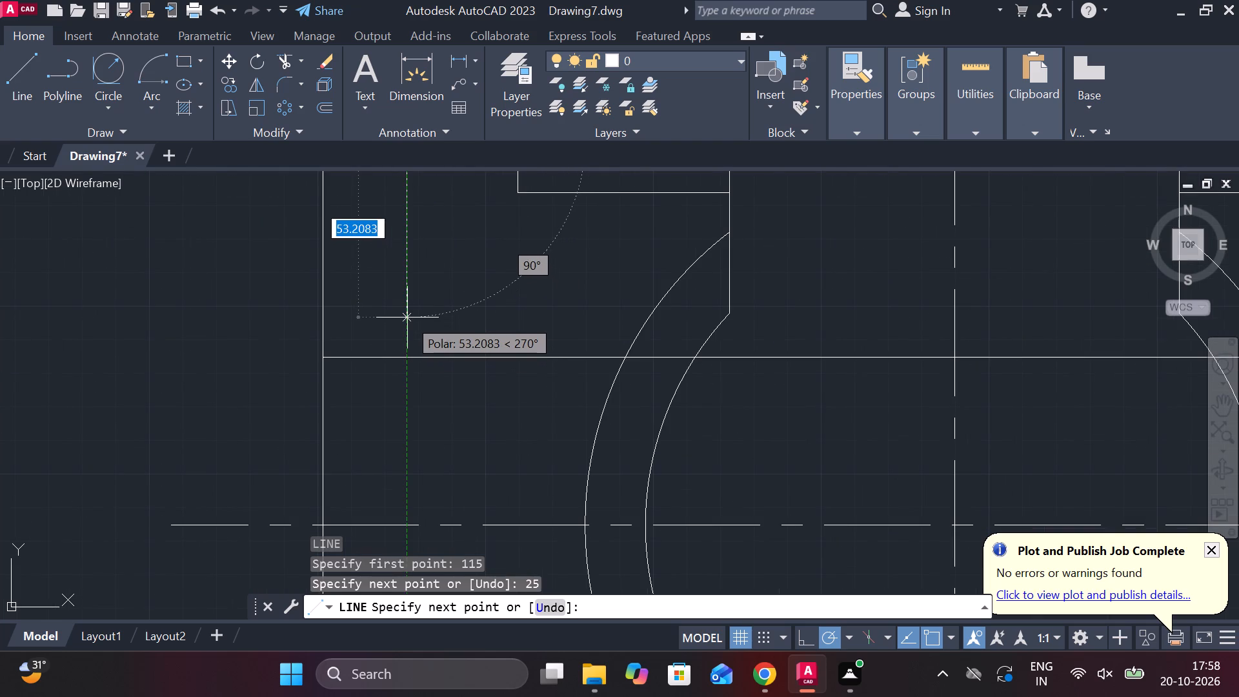
pyautogui.scroll(-2, 406, 264)
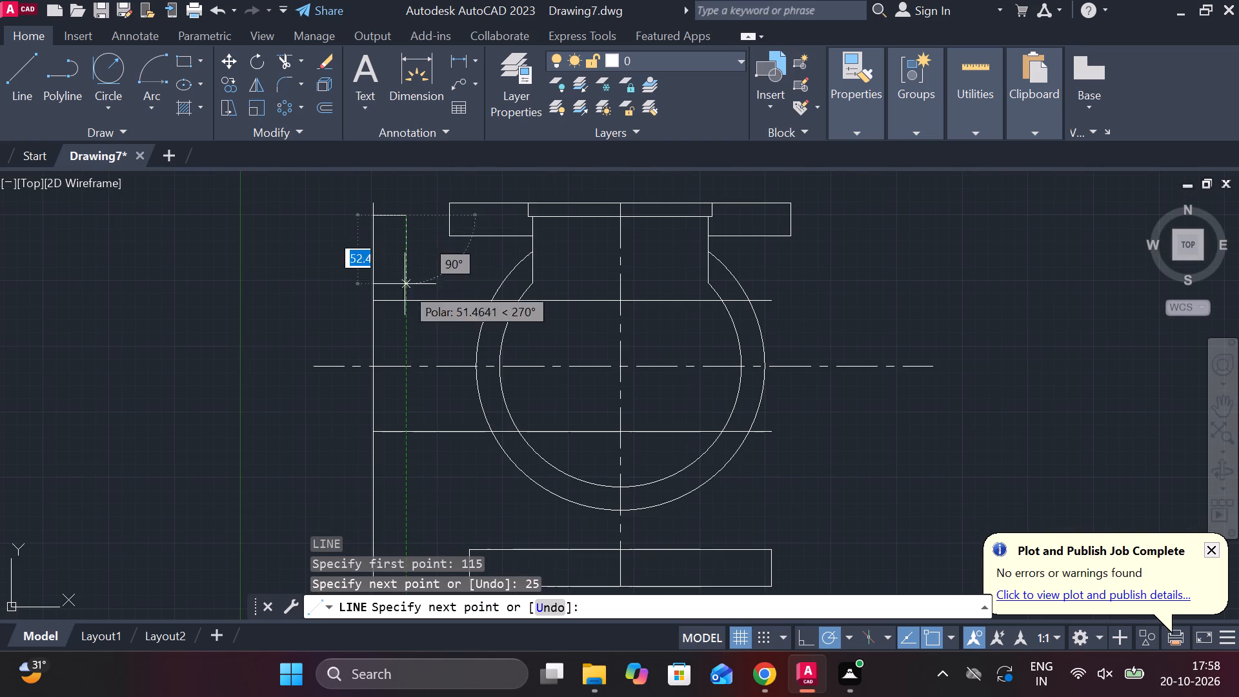
pyautogui.moveTo(407, 321); pyautogui.dragTo(405, 321, button='middle')
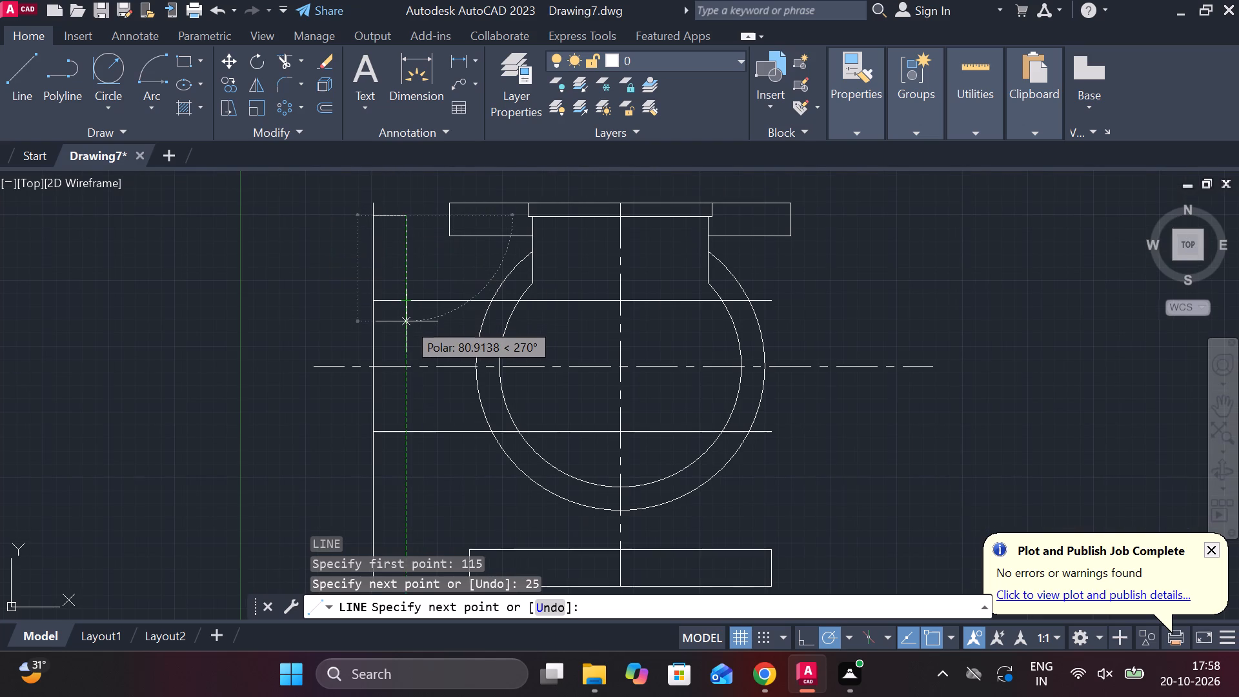
pyautogui.moveTo(405, 321); pyautogui.dragTo(402, 263, button='middle')
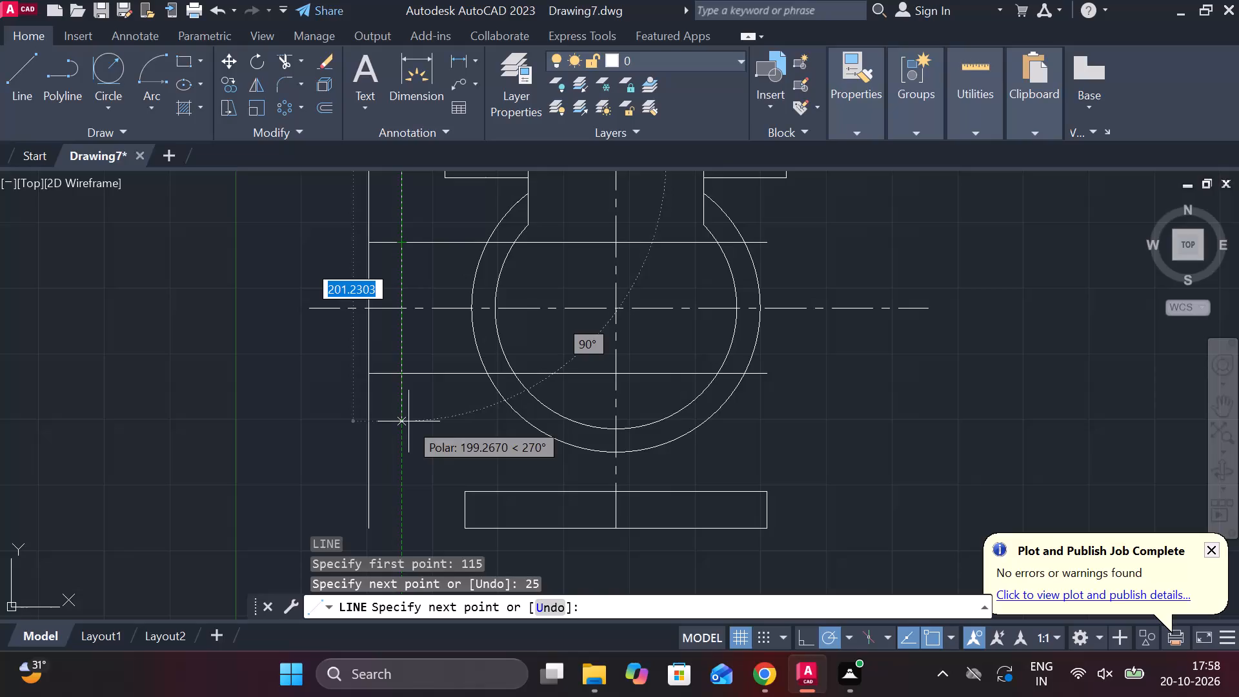
pyautogui.write('230')
pyautogui.press('Return')
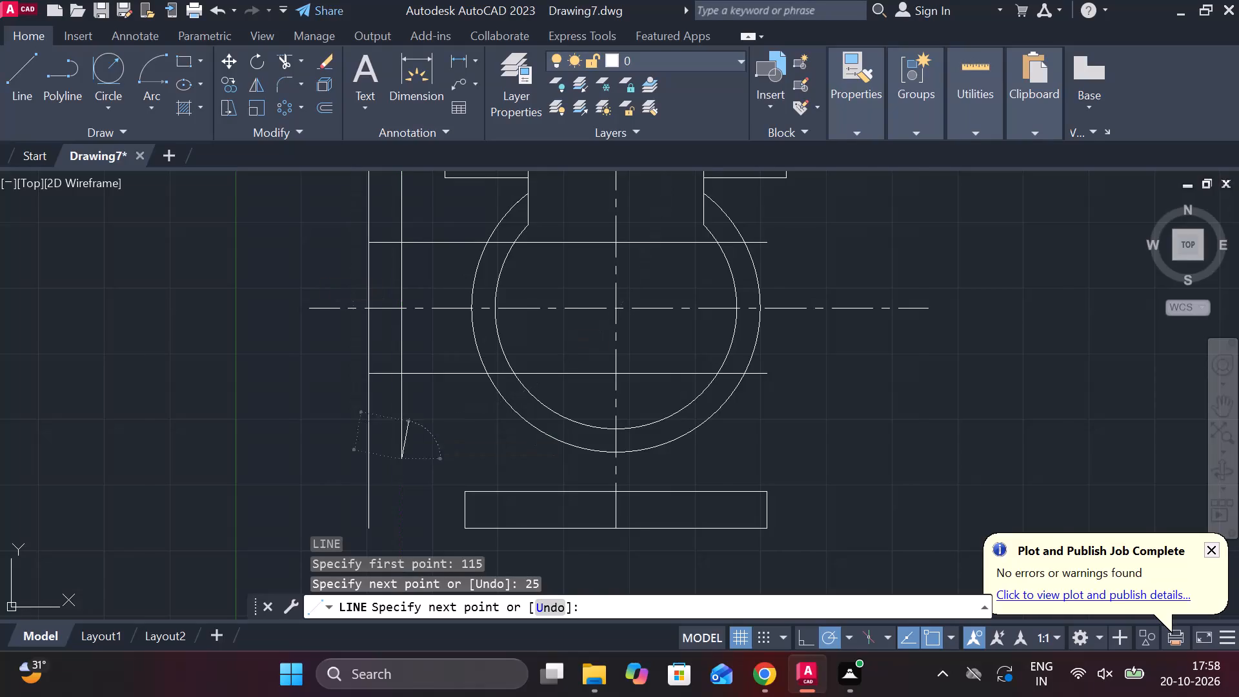
pyautogui.click(326, 448)
pyautogui.press('Escape')
# Trim the left vertical line's overhangs above and below the flange, and the bottom edge's overhang beyond that line.
pyautogui.moveTo(347, 432); pyautogui.dragTo(372, 407, button='middle')
pyautogui.write('tr')
pyautogui.press('space')
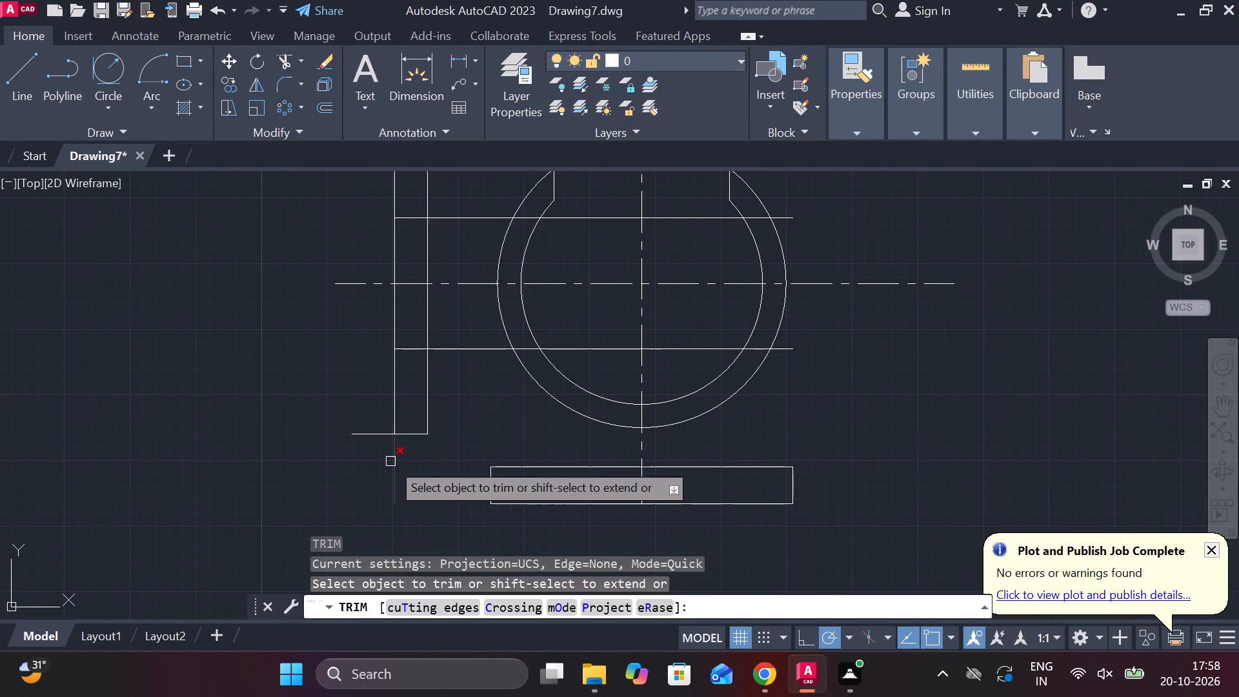
pyautogui.click(390, 461)
pyautogui.click(381, 430)
pyautogui.moveTo(371, 420); pyautogui.dragTo(379, 505, button='middle')
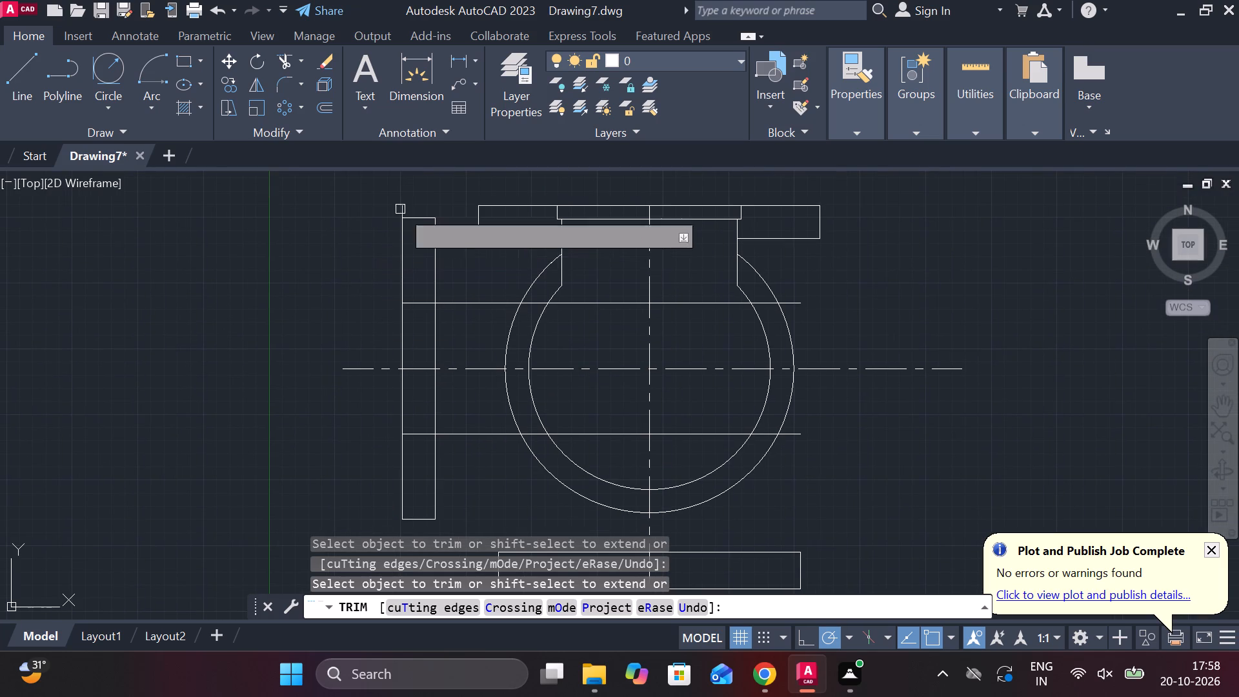
pyautogui.click(398, 208)
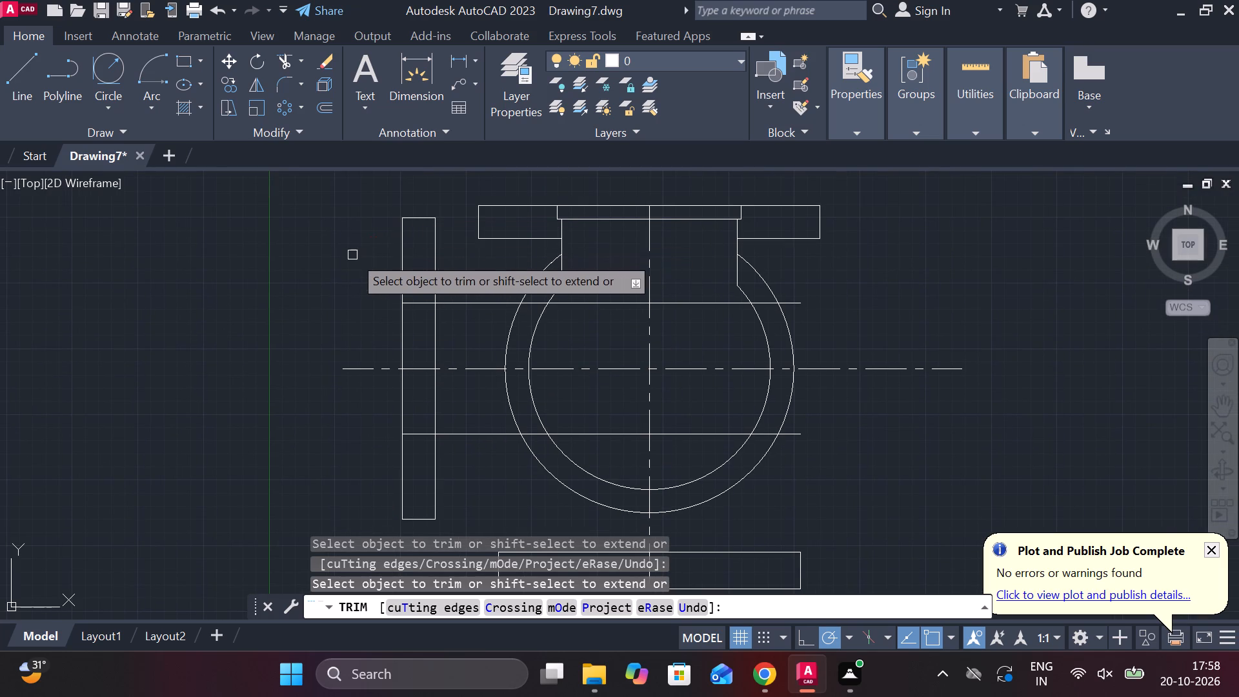
pyautogui.moveTo(358, 266); pyautogui.dragTo(349, 358, button='middle')
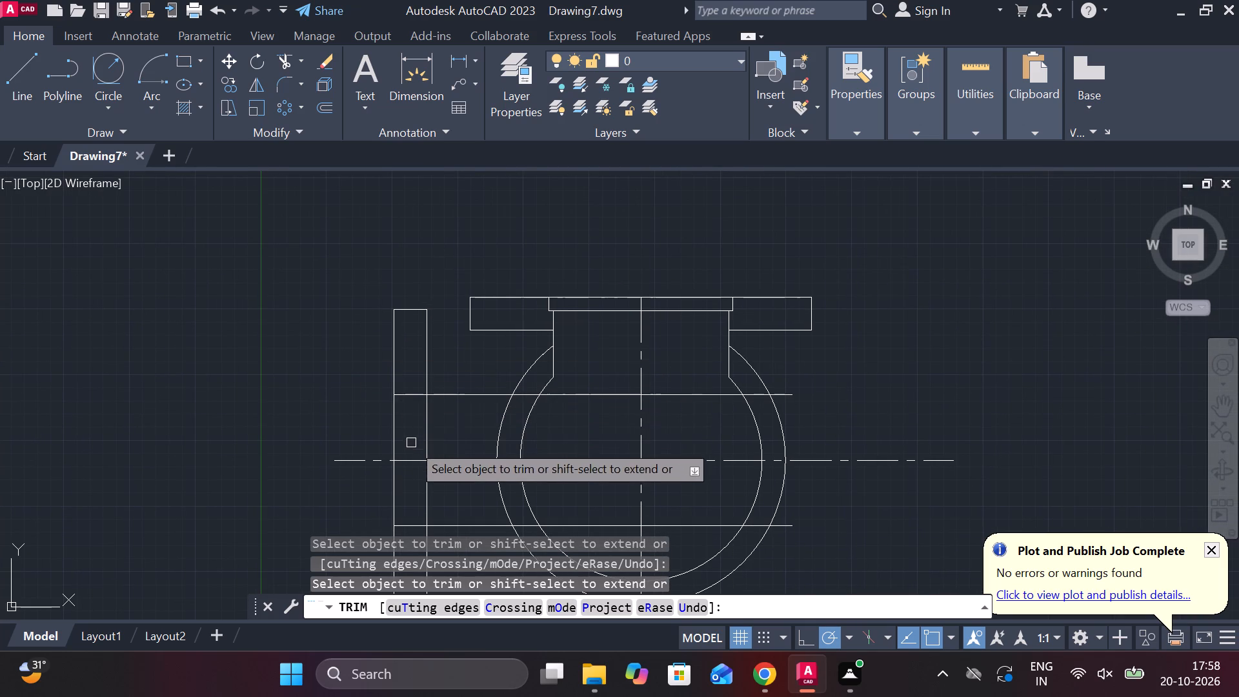
pyautogui.moveTo(449, 371); pyautogui.dragTo(435, 368, button='middle')
pyautogui.press('Escape')
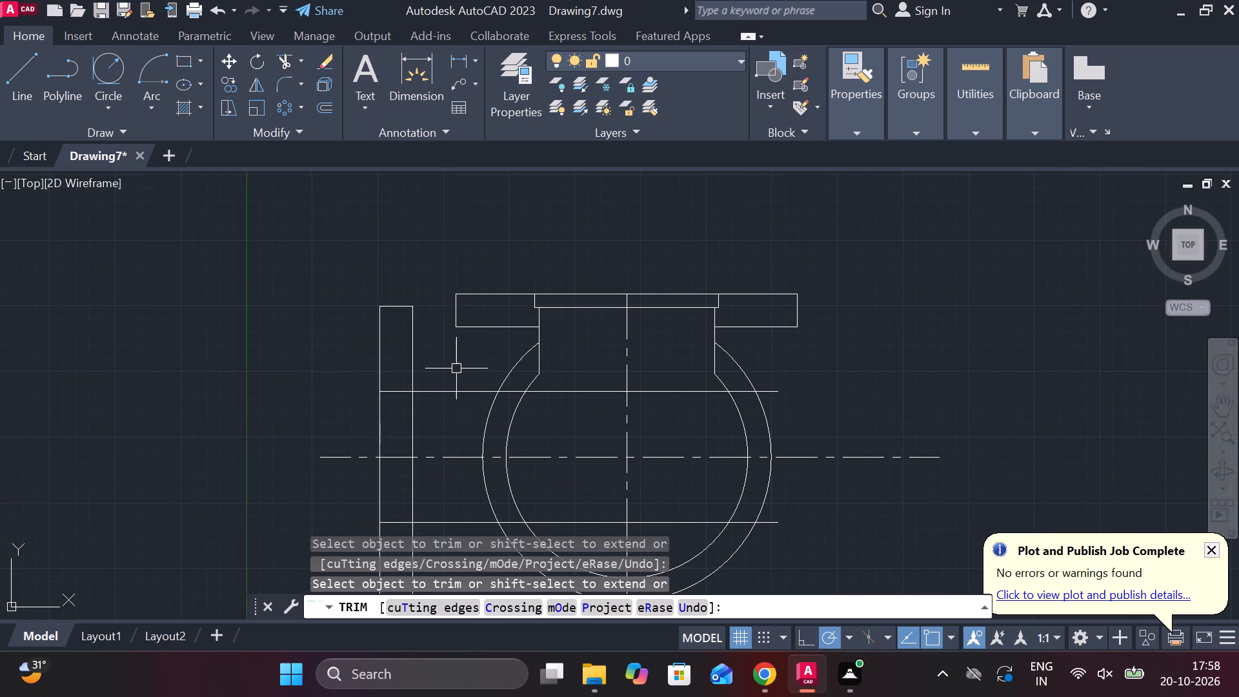
# Offset the upper and lower horizontal branch lines outward by 18, away from the horizontal centre line.
pyautogui.press('o')
pyautogui.press('Return')
pyautogui.press('Return')
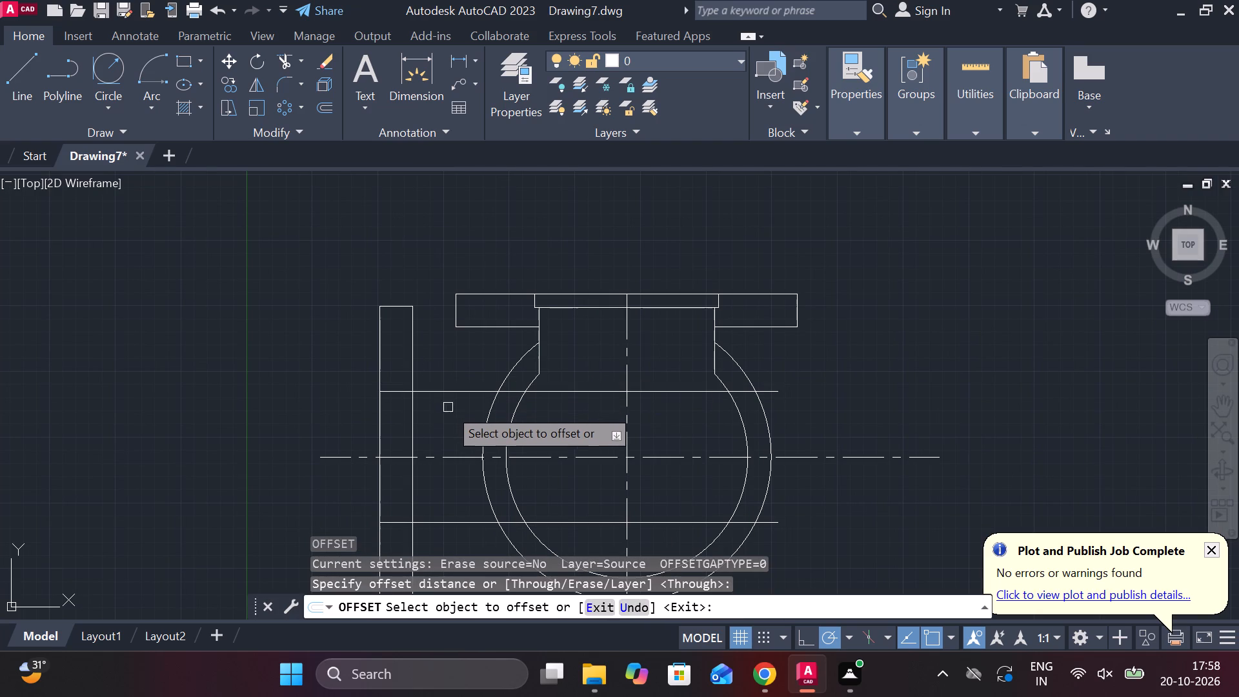
pyautogui.click(454, 390)
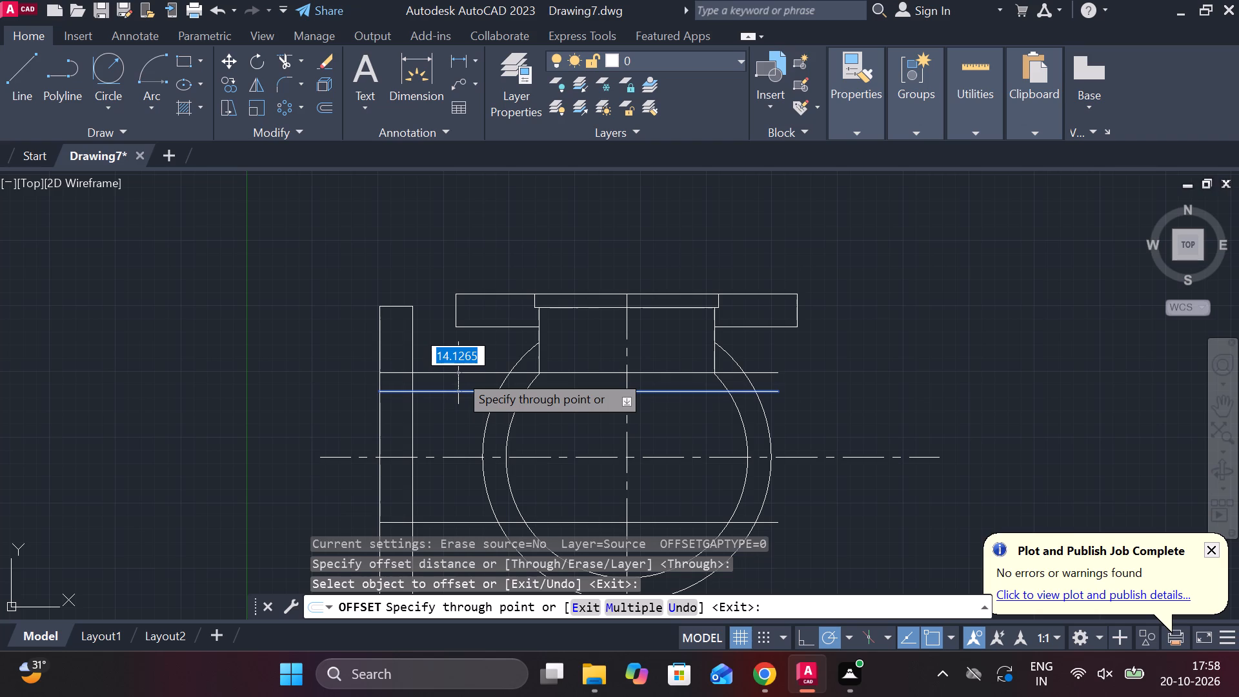
pyautogui.write('18')
pyautogui.press('Return')
pyautogui.moveTo(459, 400); pyautogui.dragTo(447, 396, button='middle')
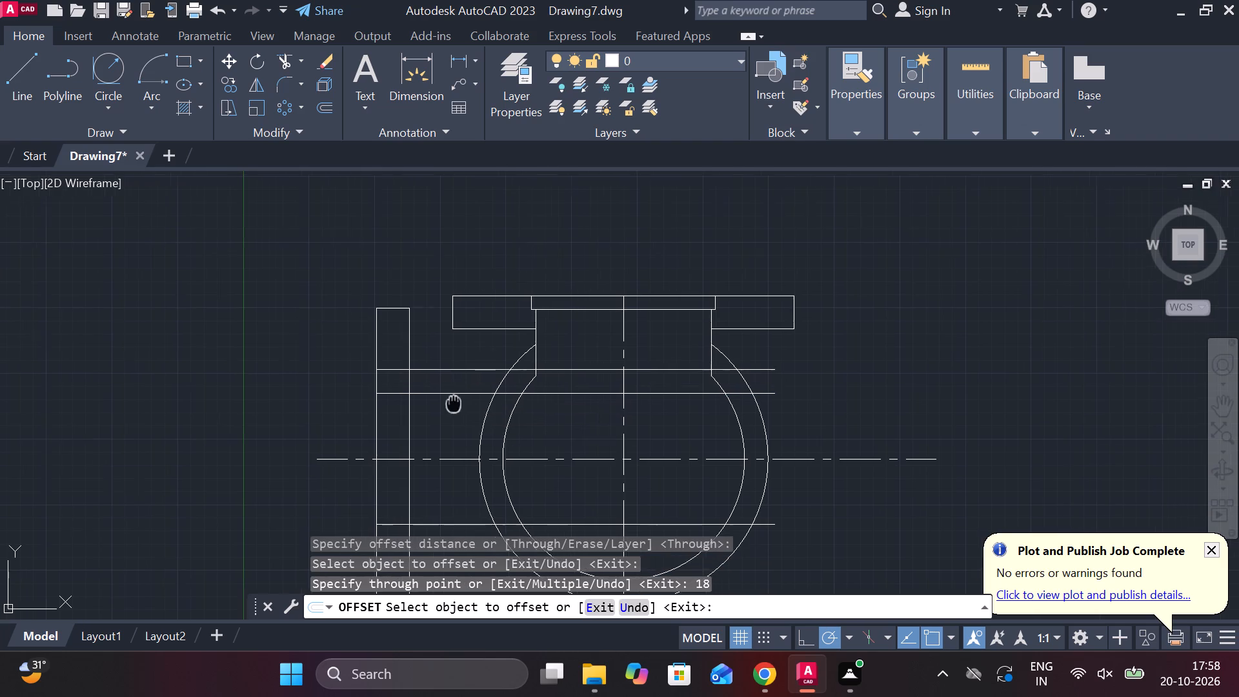
pyautogui.moveTo(447, 396); pyautogui.dragTo(445, 299, button='middle')
pyautogui.click(442, 419)
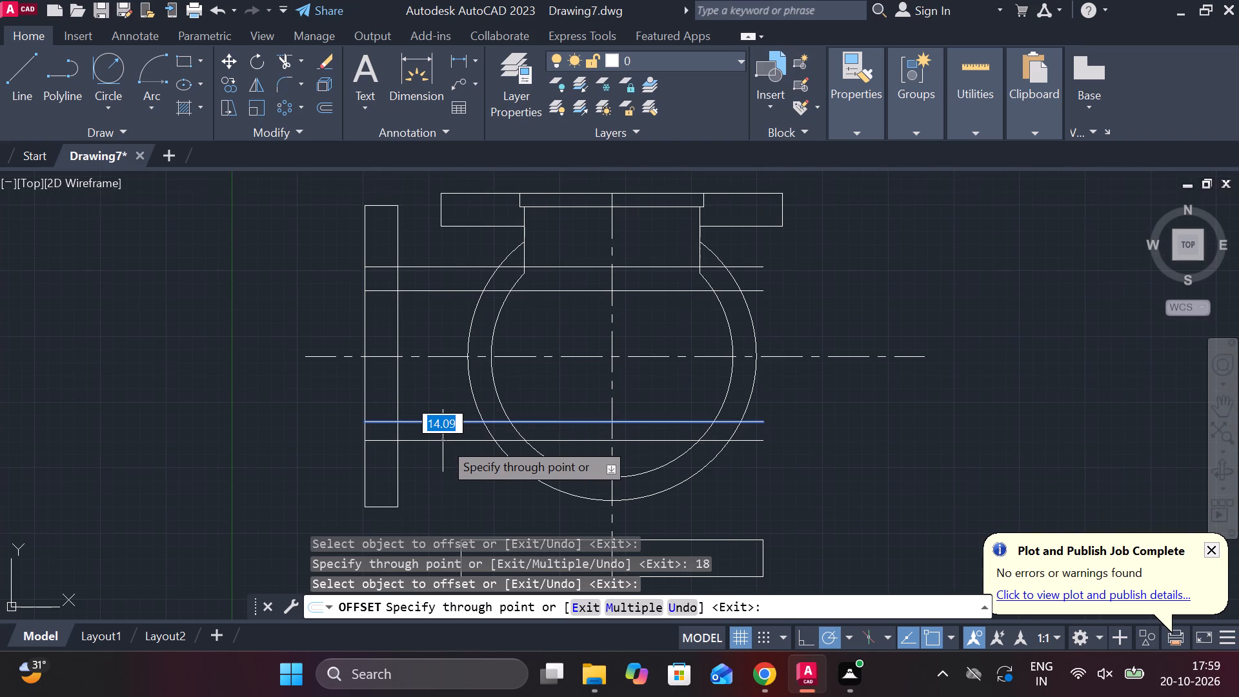
pyautogui.write('18')
pyautogui.press('Return')
pyautogui.moveTo(534, 344); pyautogui.dragTo(529, 396, button='middle')
pyautogui.press('Escape')
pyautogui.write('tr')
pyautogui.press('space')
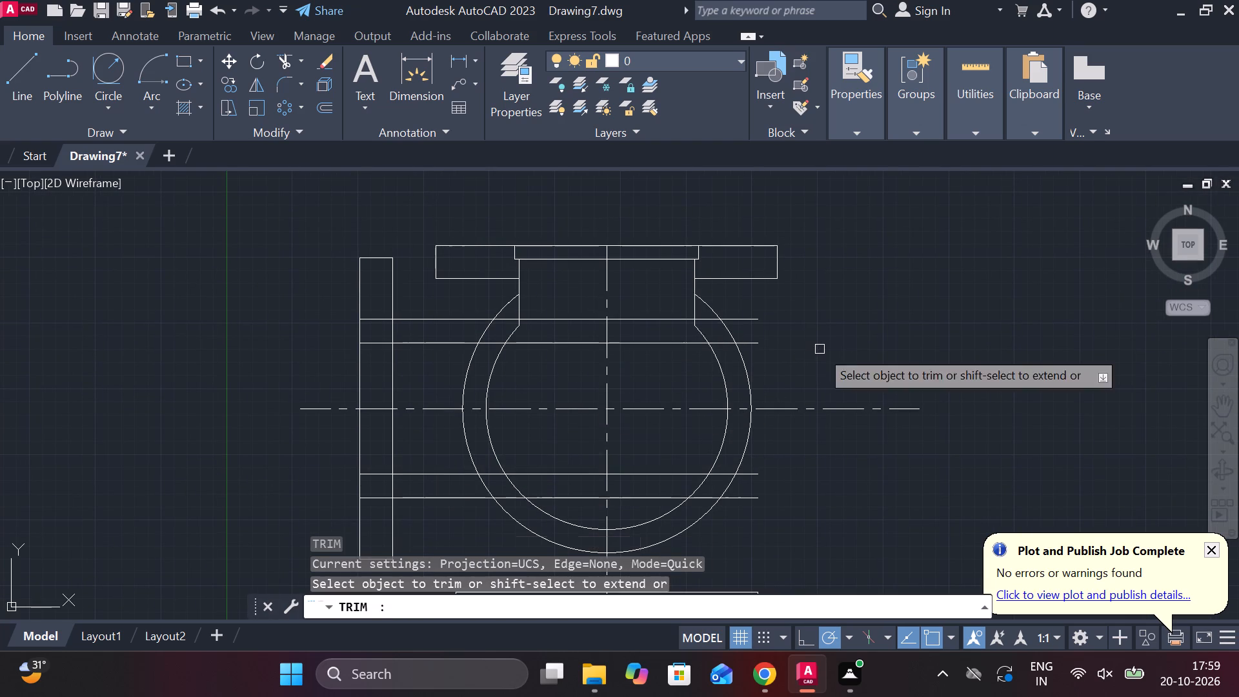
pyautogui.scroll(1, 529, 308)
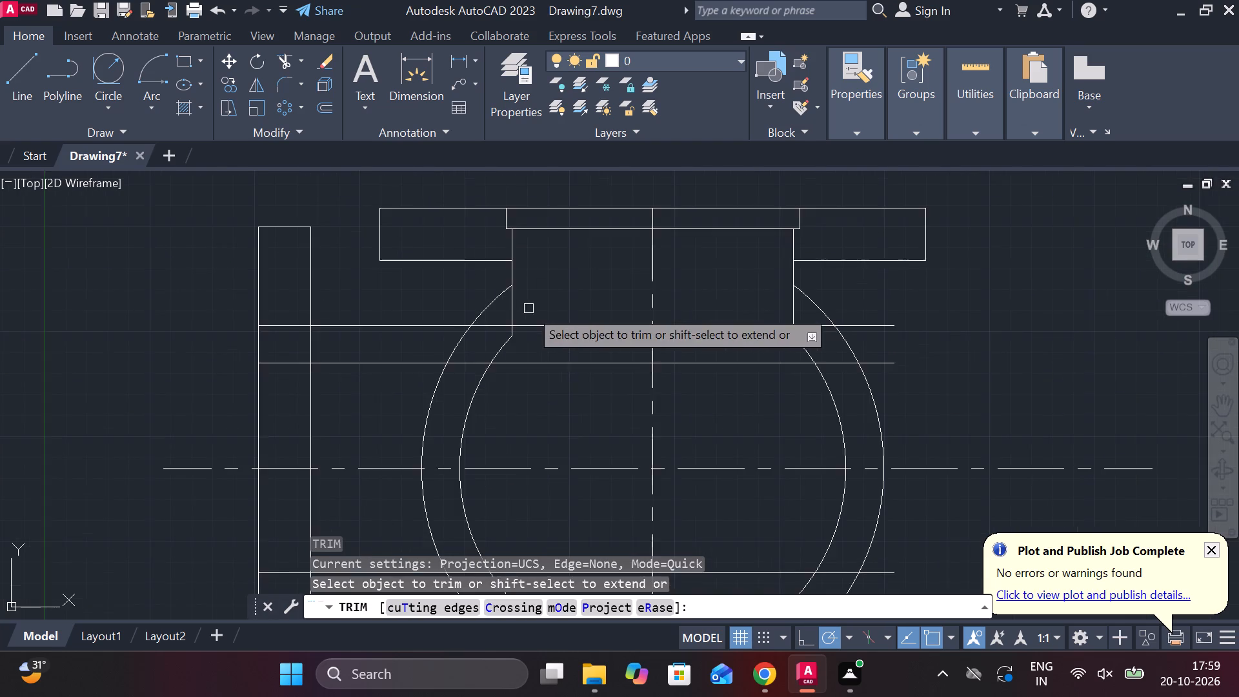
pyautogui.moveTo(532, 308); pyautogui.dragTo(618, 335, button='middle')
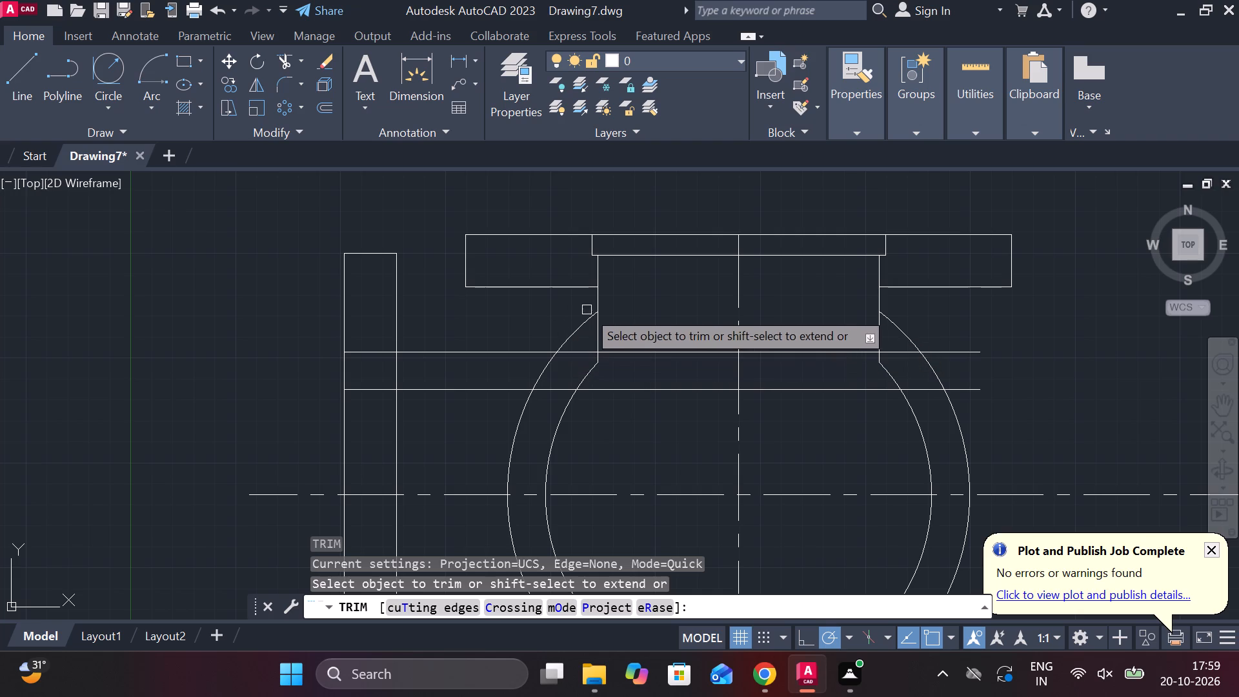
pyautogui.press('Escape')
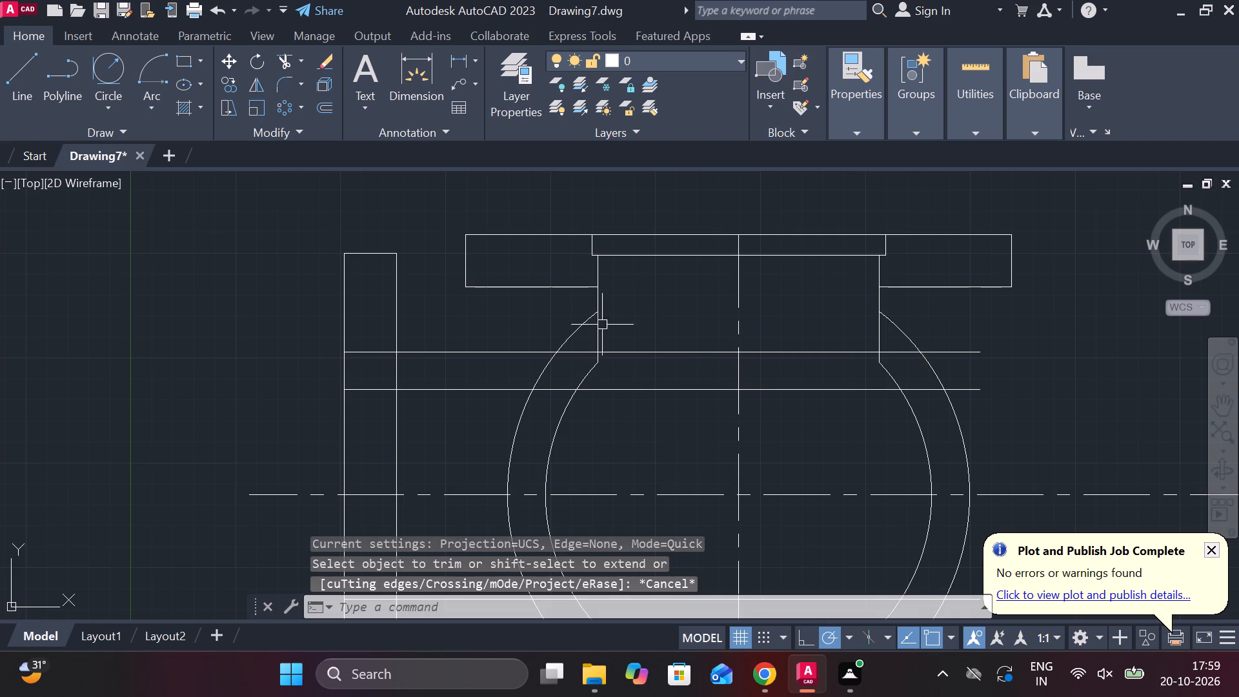
# Offset the left and right vertical neck lines outward by 18.
pyautogui.click(598, 308)
pyautogui.press('o')
pyautogui.press('Return')
pyautogui.press('Return')
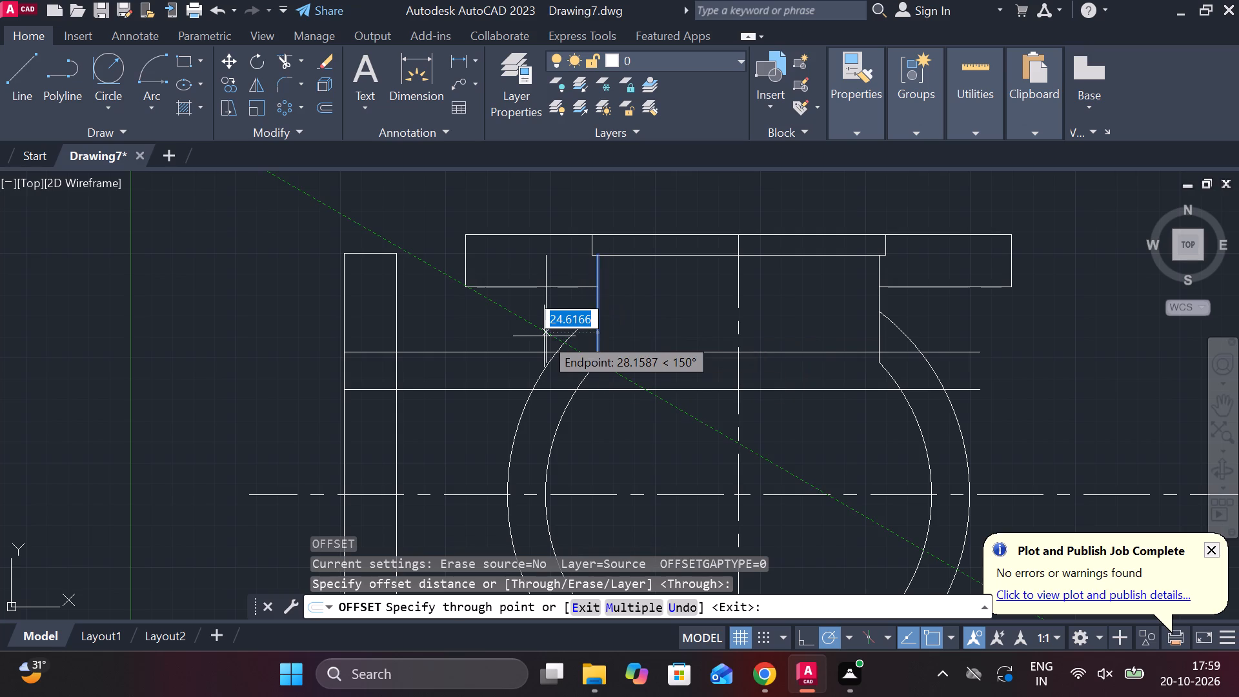
pyautogui.press('1')
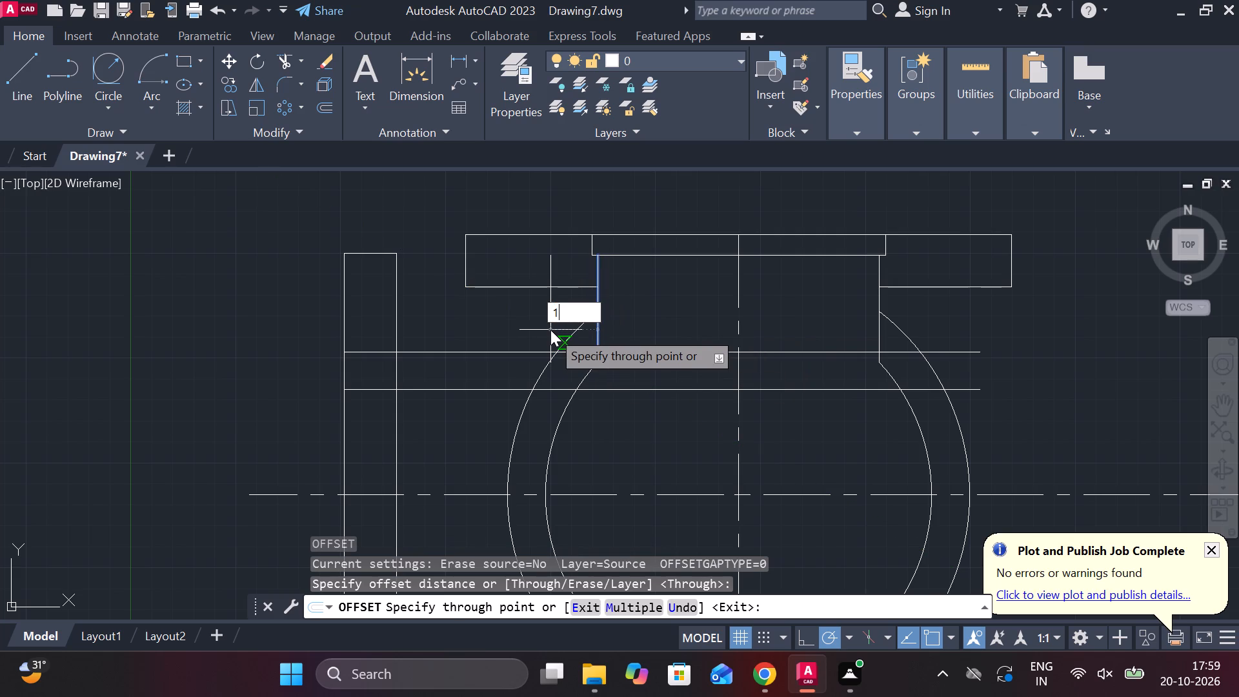
pyautogui.press('8')
pyautogui.press('Return')
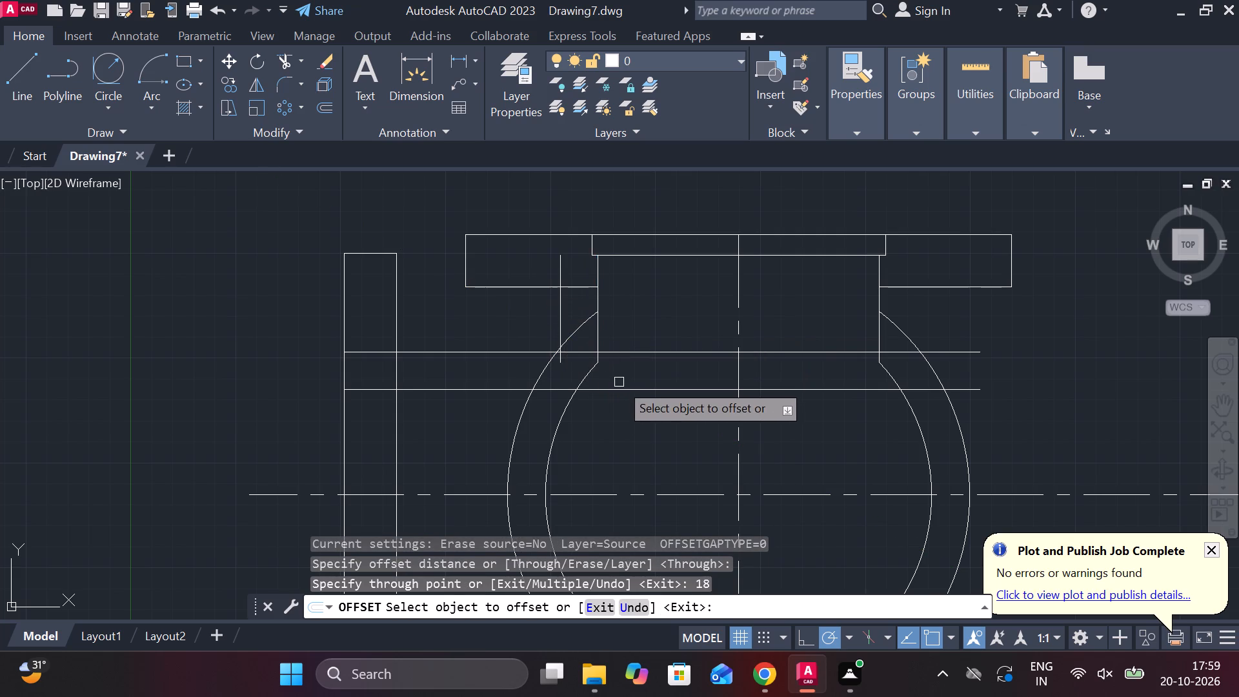
pyautogui.moveTo(619, 382); pyautogui.dragTo(595, 383, button='middle')
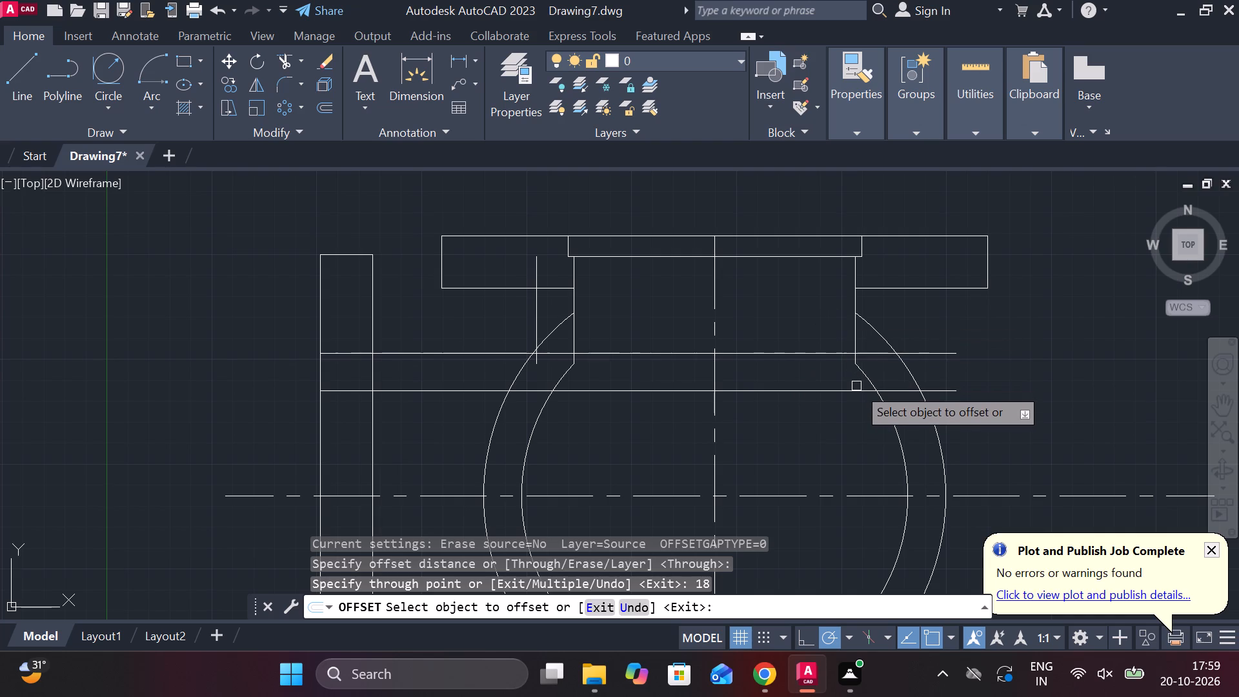
pyautogui.click(853, 304)
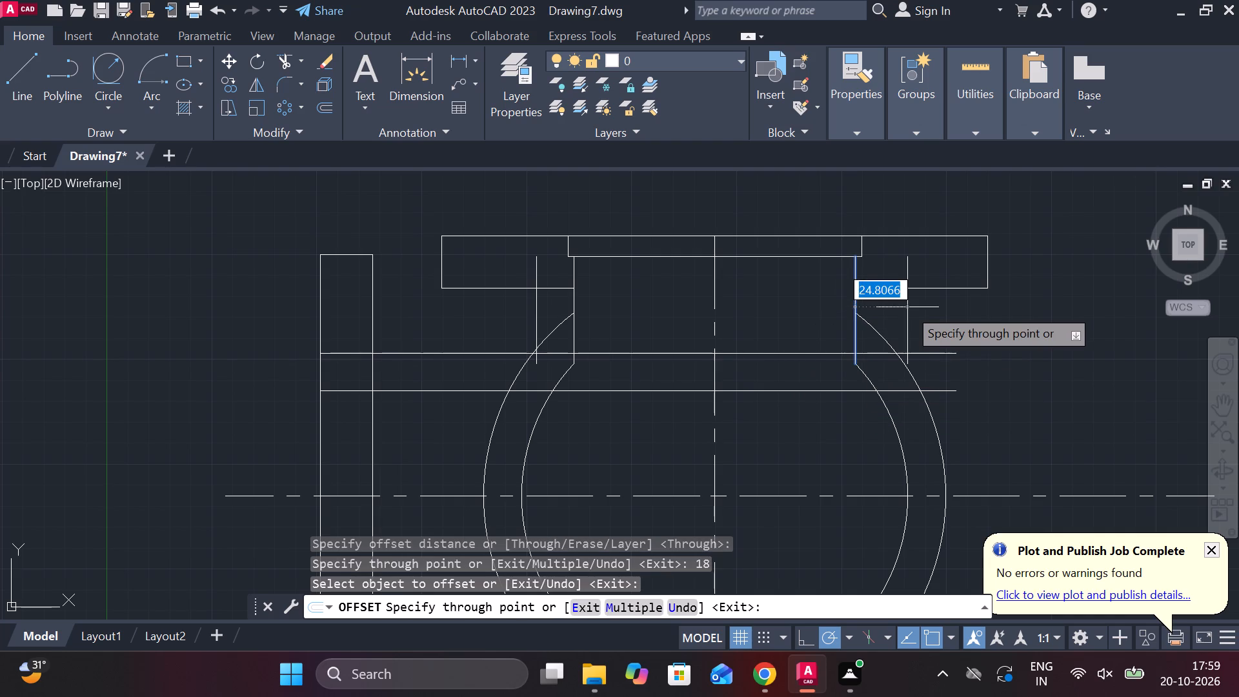
pyautogui.press('1')
pyautogui.press('8')
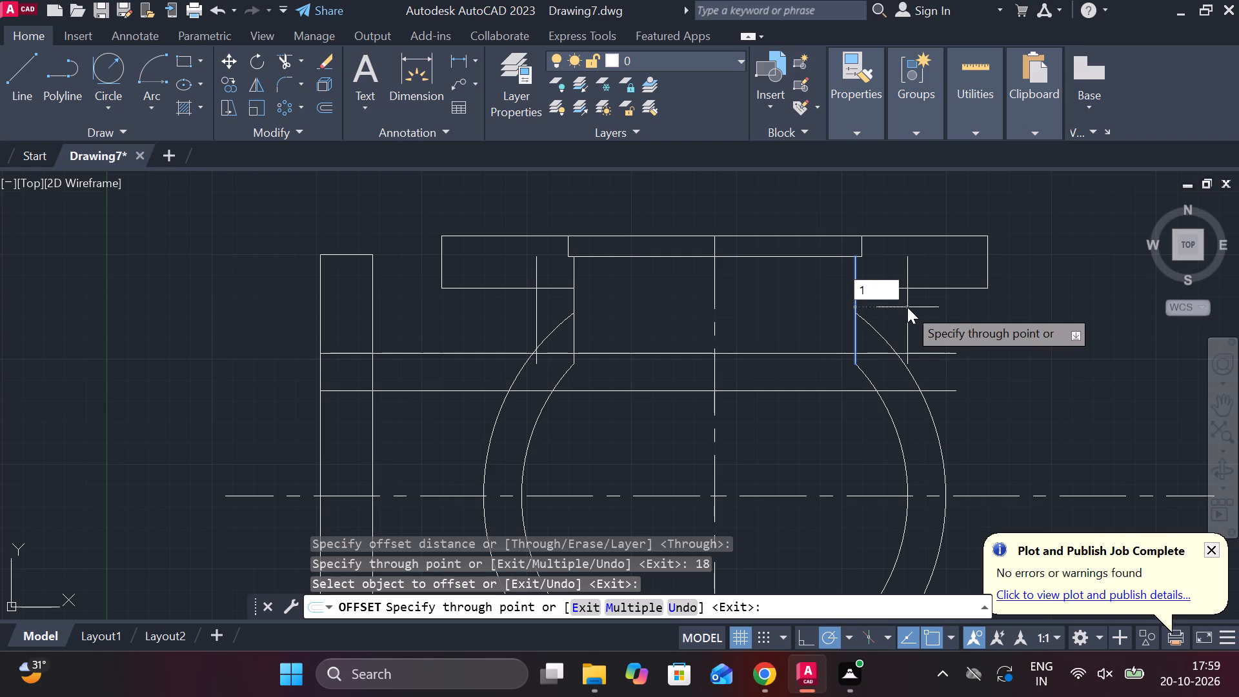
pyautogui.press('Return')
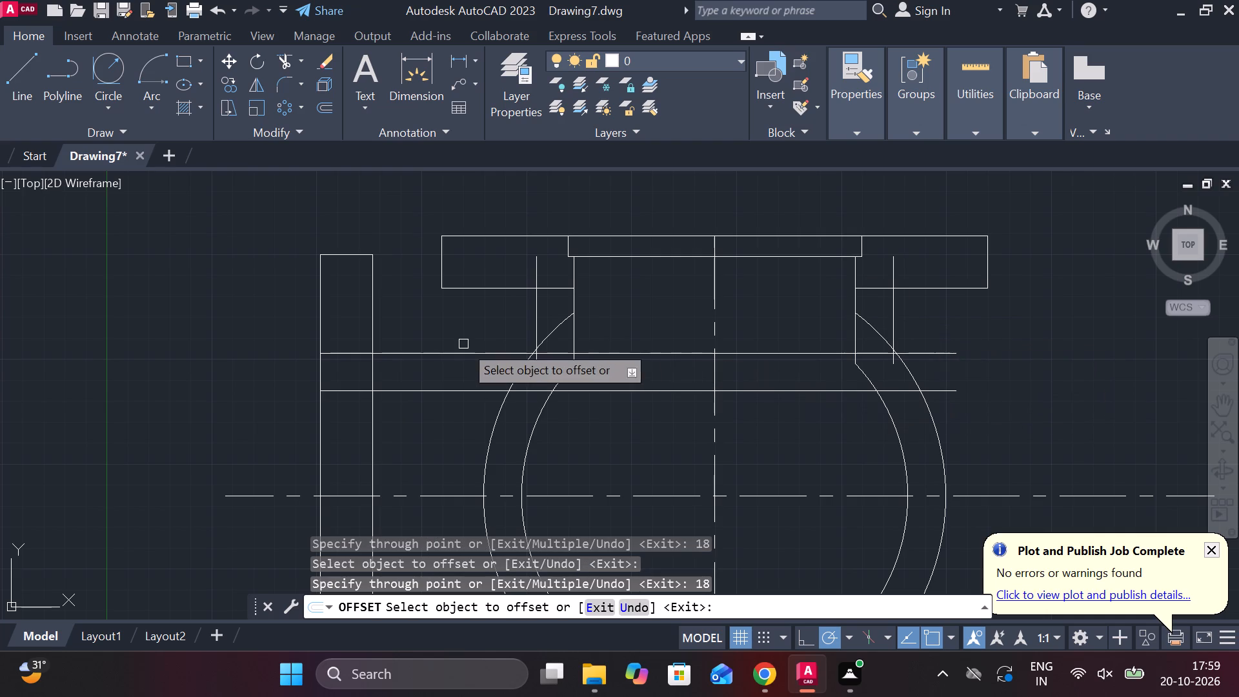
pyautogui.middleClick(463, 344)
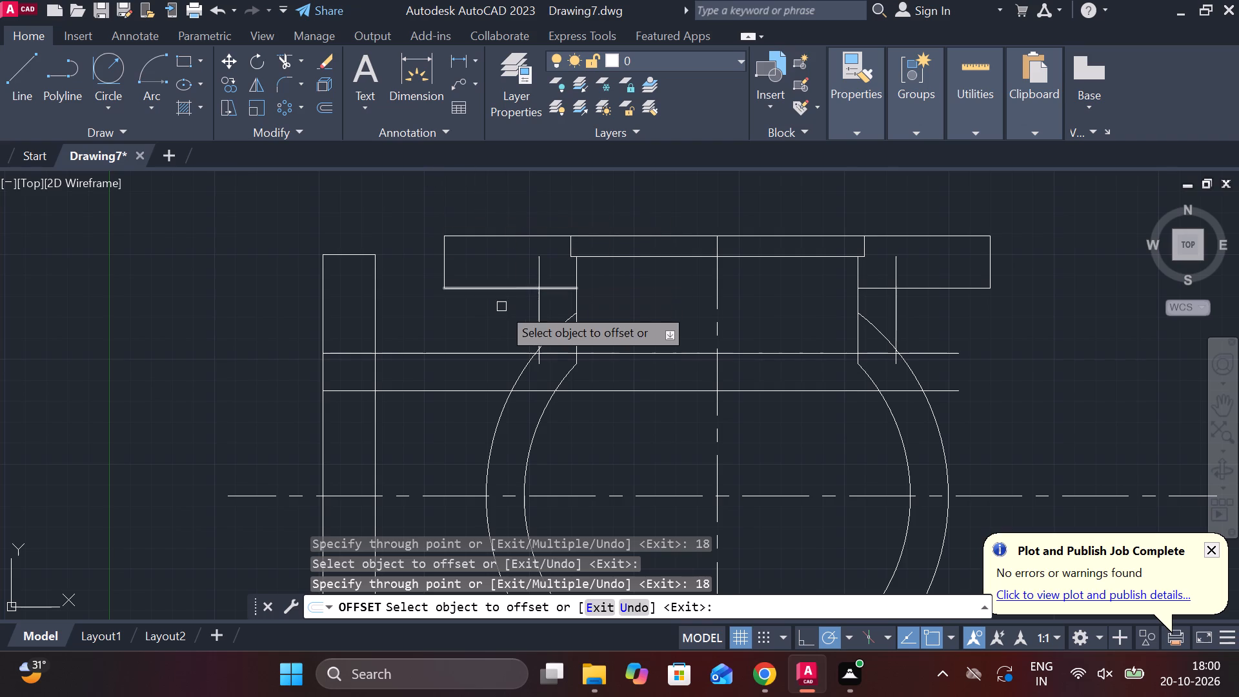
pyautogui.press('Escape')
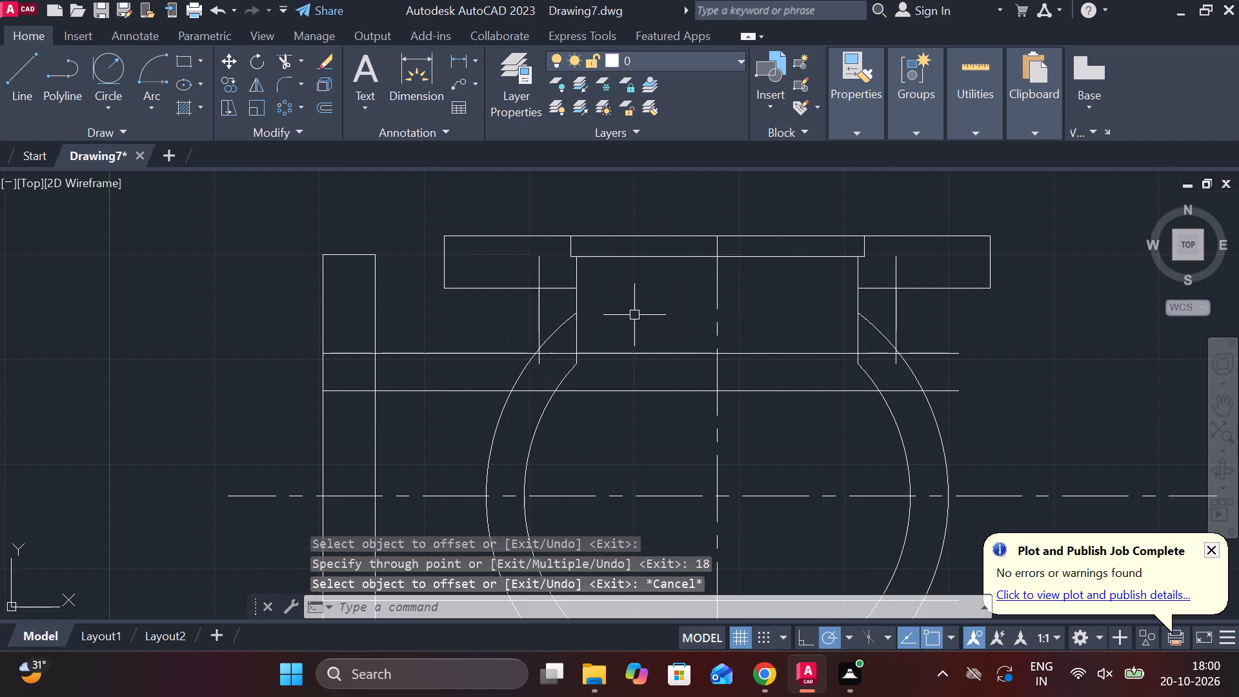
# Trim the flange underside, outer neck line, outer branch line and outer arc where they overrun at the left neck's wall and upper branch junction.
pyautogui.write('tr')
pyautogui.press('space')
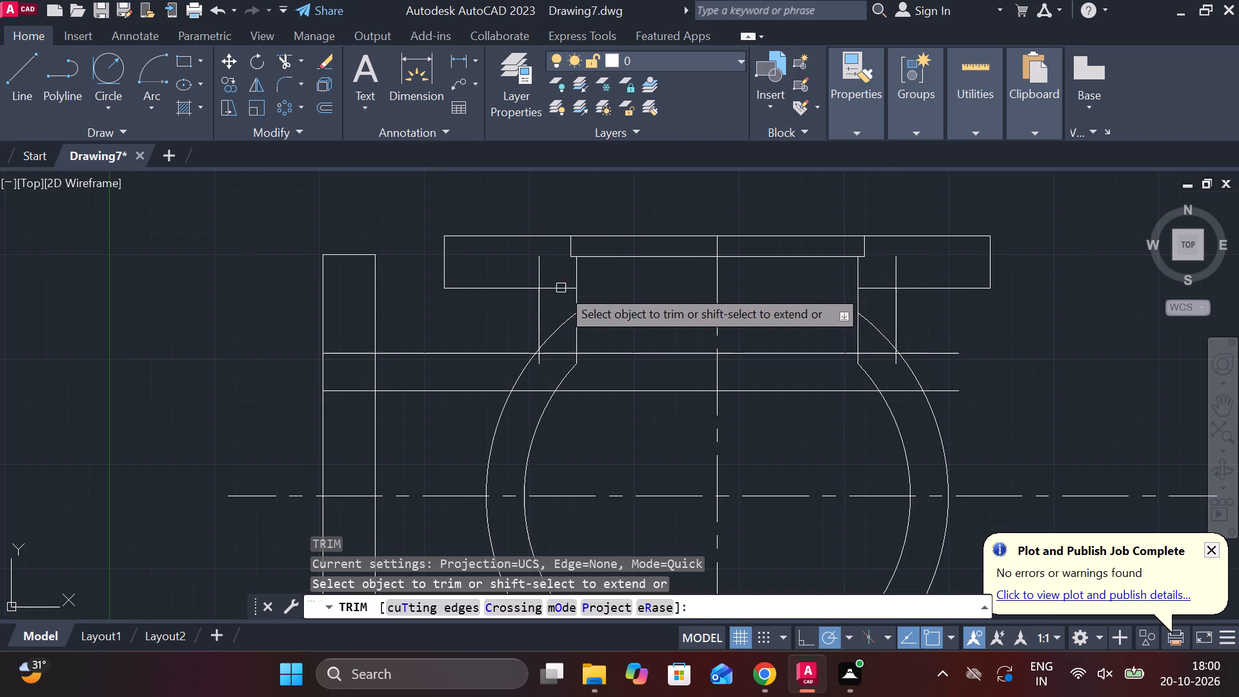
pyautogui.click(560, 289)
pyautogui.click(540, 277)
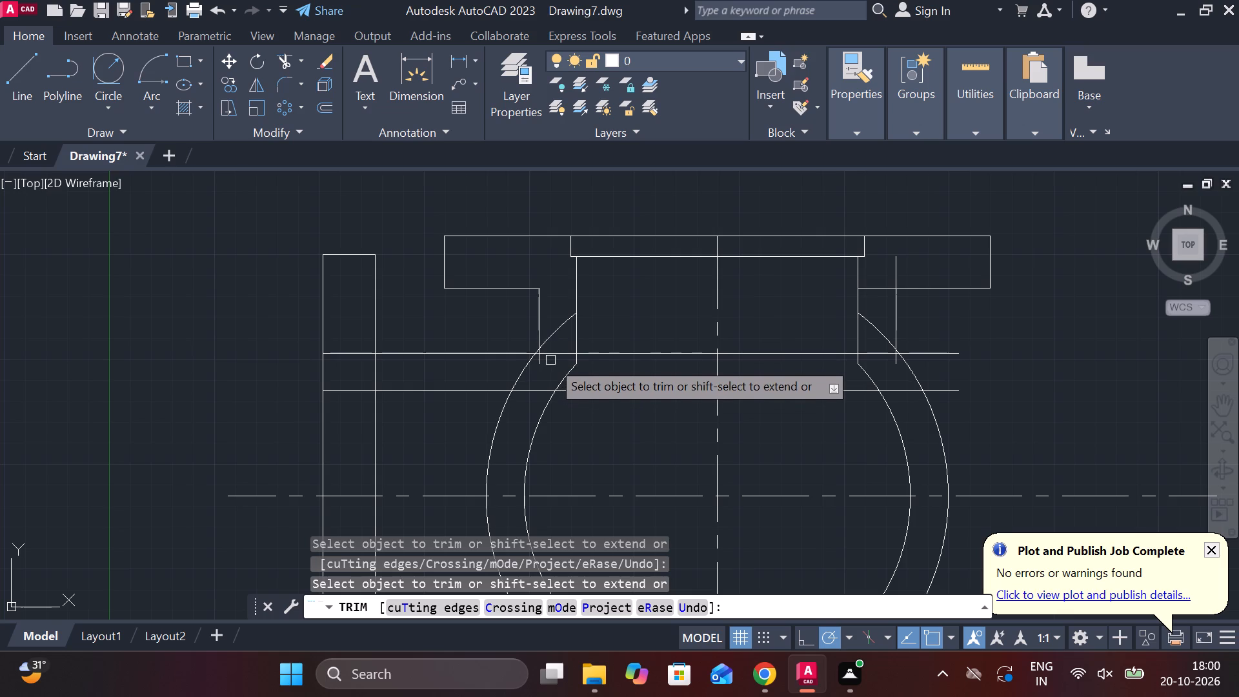
pyautogui.click(550, 356)
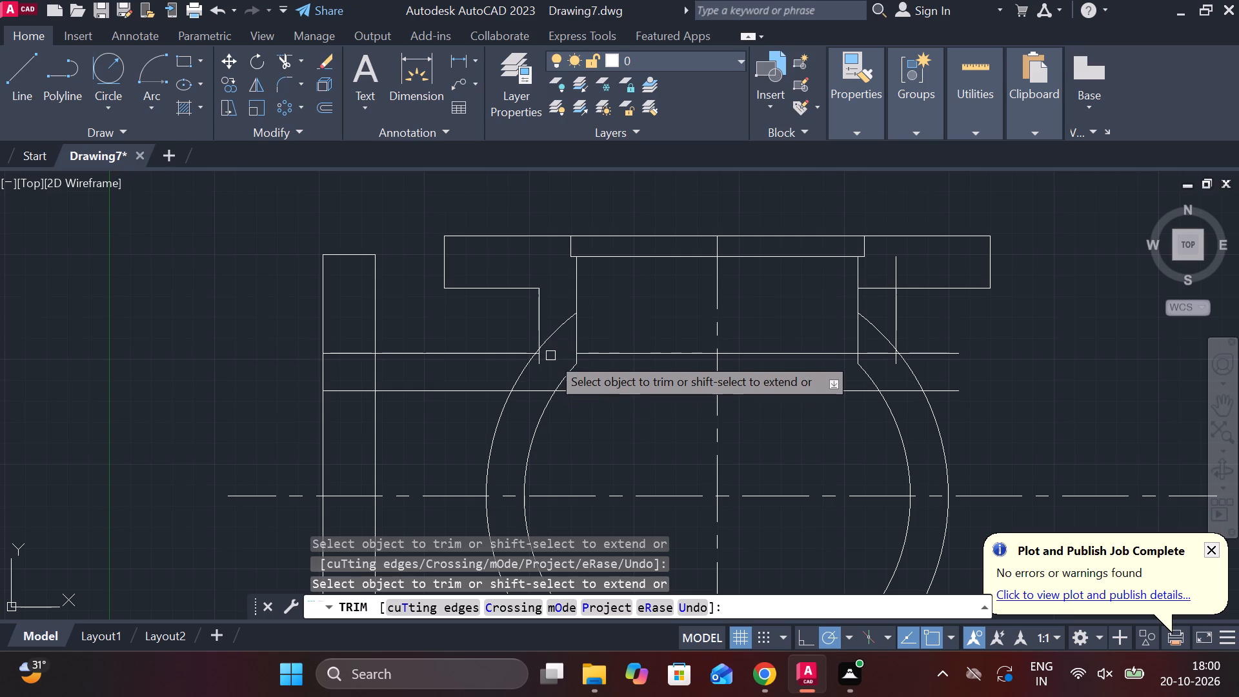
pyautogui.click(548, 336)
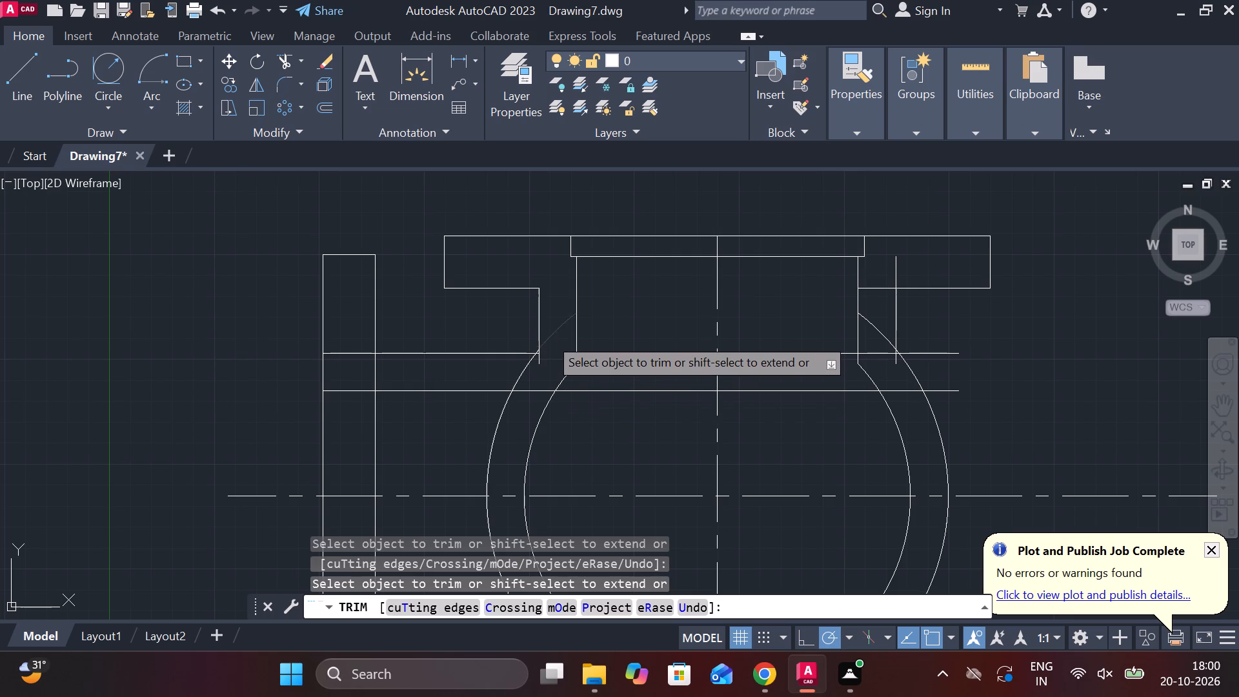
pyautogui.click(541, 362)
pyautogui.scroll(2, 541, 362)
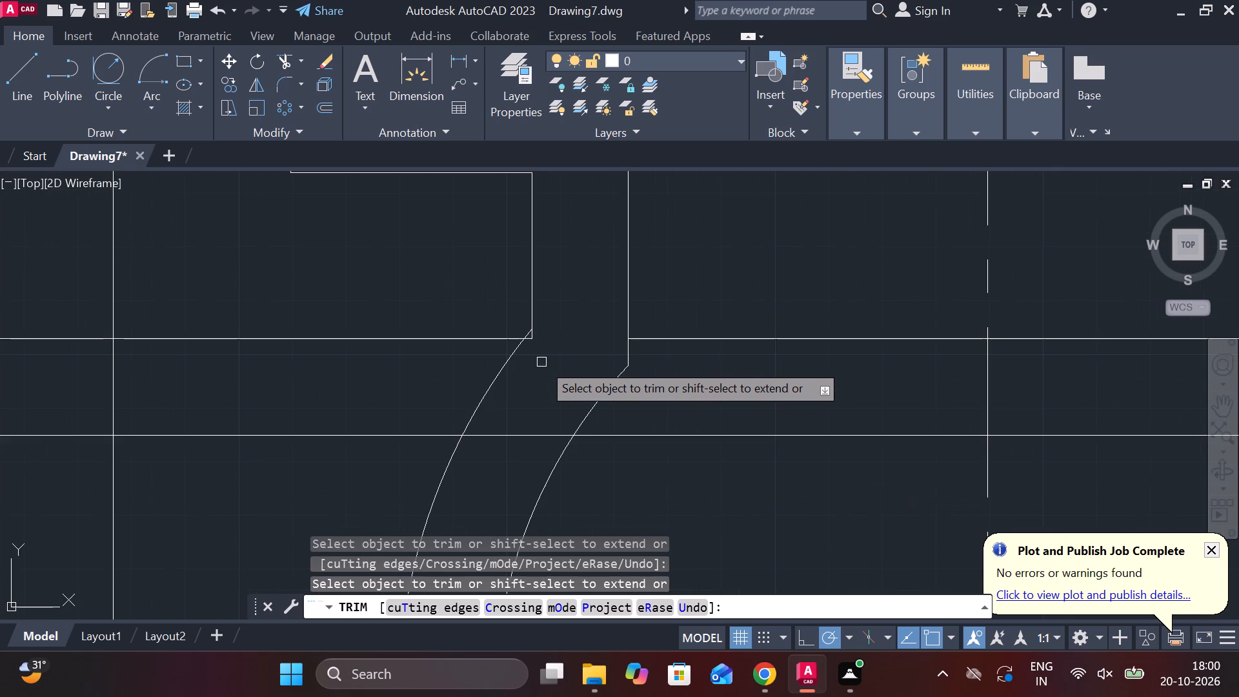
pyautogui.click(521, 332)
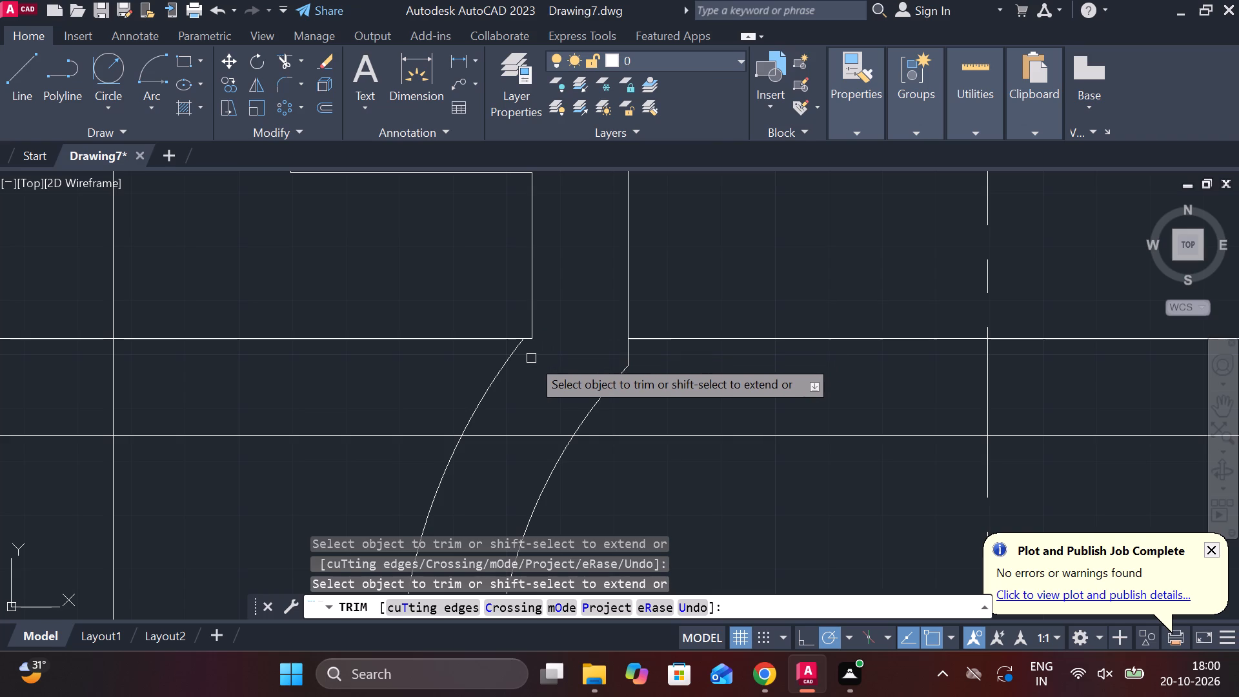
pyautogui.press('Escape')
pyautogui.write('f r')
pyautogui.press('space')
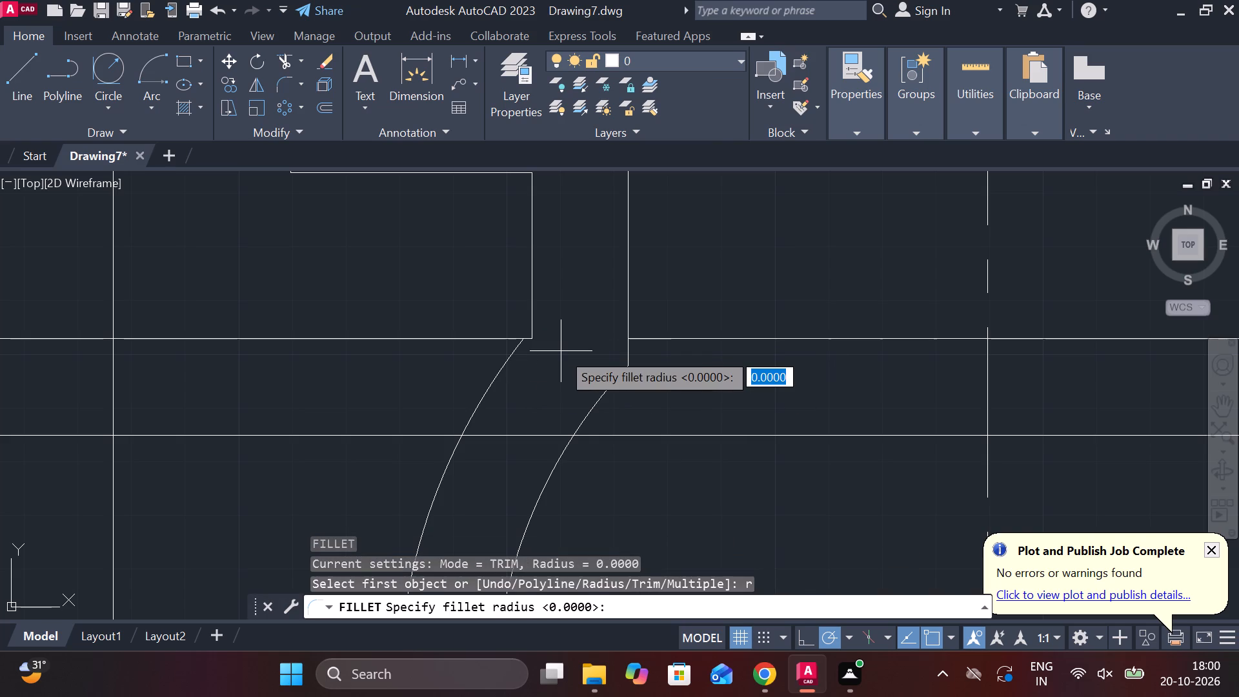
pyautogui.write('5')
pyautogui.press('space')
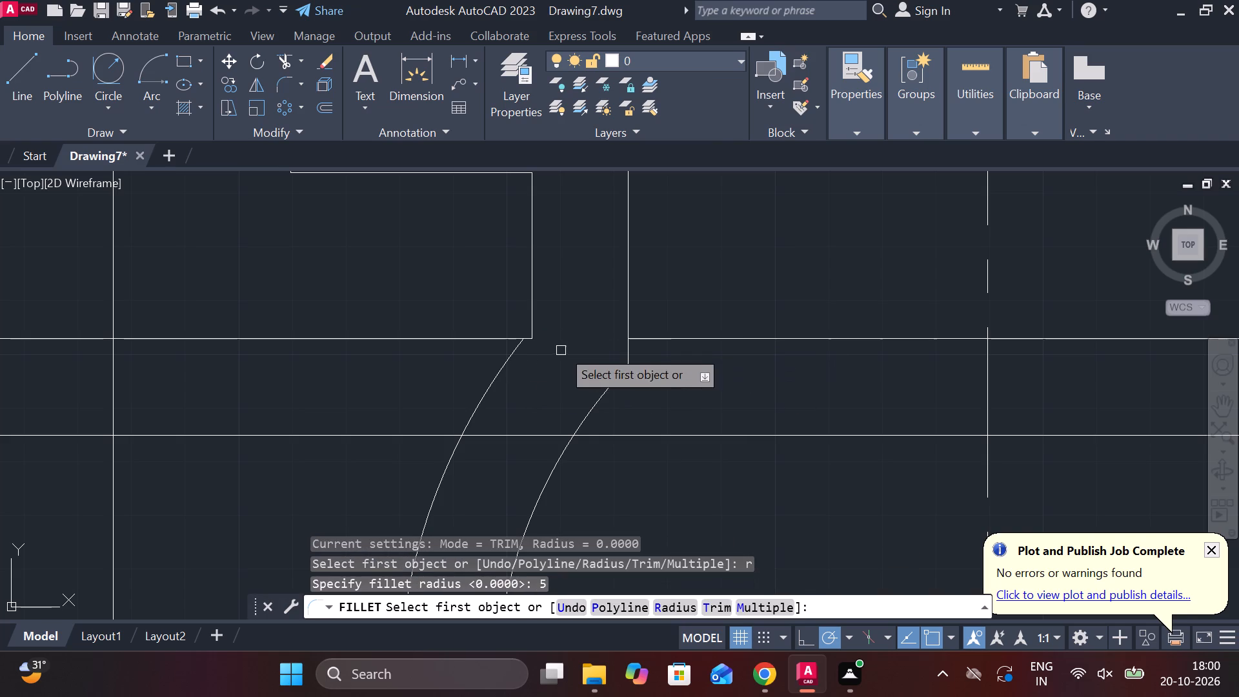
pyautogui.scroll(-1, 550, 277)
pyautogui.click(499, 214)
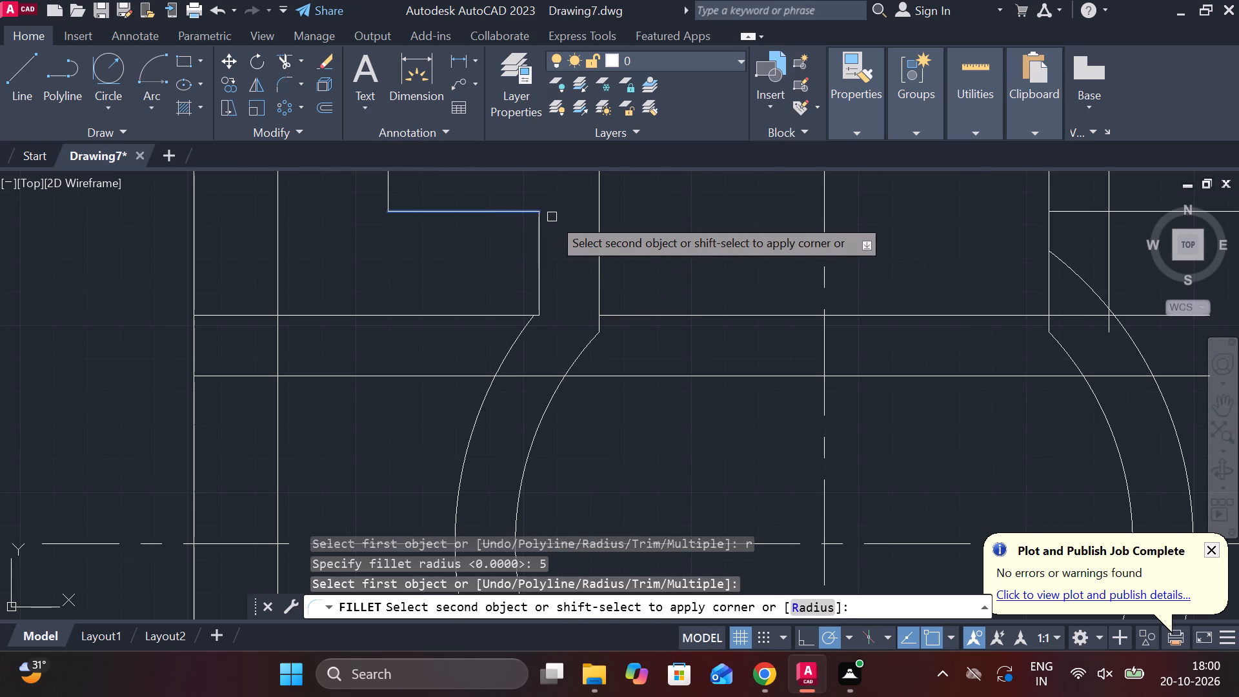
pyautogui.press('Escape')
# Fillet the corner between the top flange's left underside and the outer left neck line with radius 8.
pyautogui.press('f')
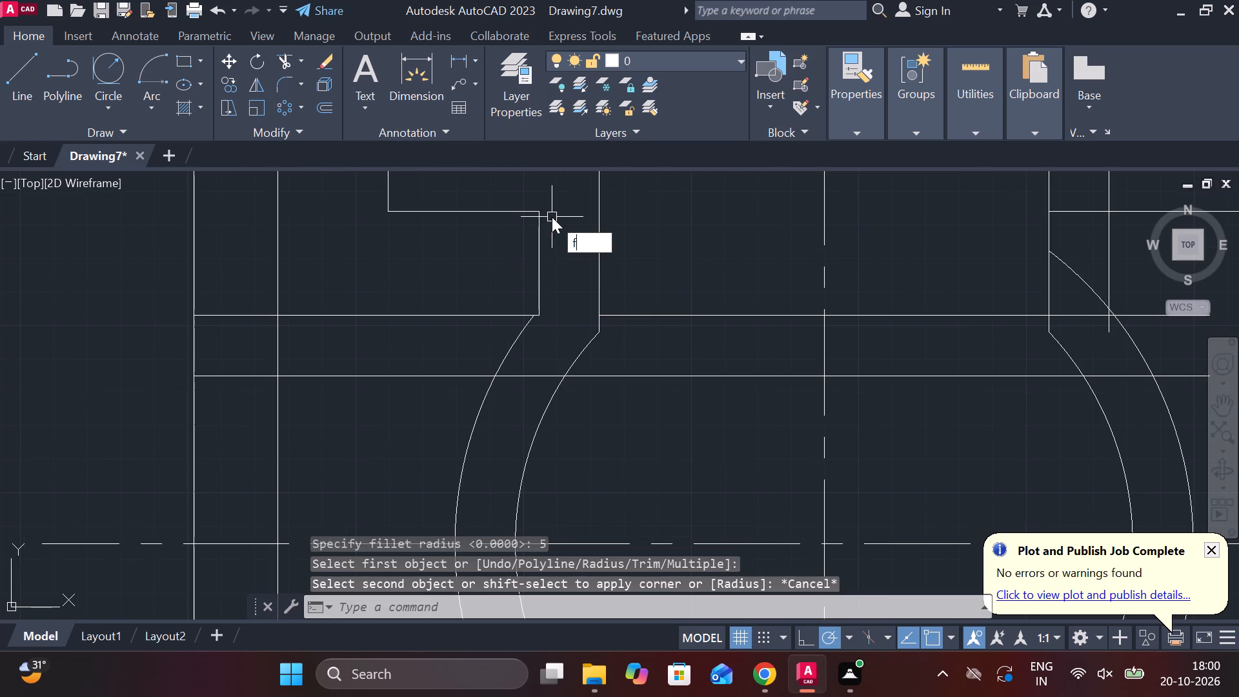
pyautogui.press('space')
pyautogui.write('r')
pyautogui.press('space')
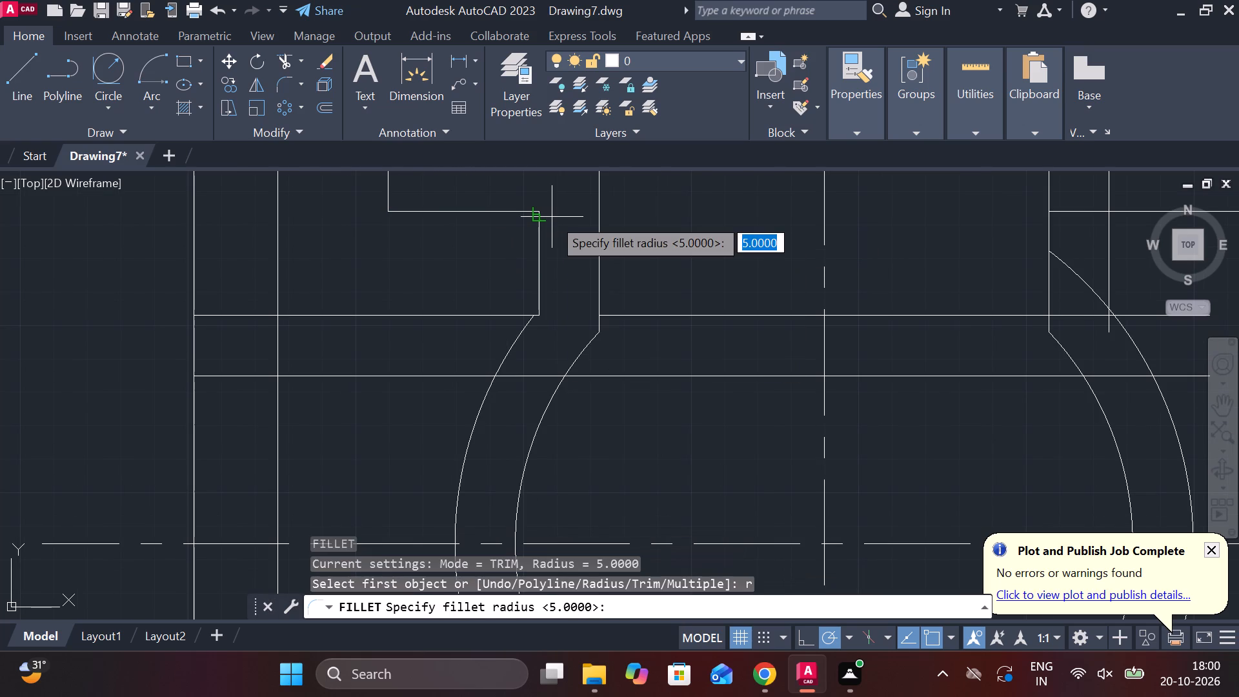
pyautogui.press('8')
pyautogui.press('Return')
pyautogui.click(532, 211)
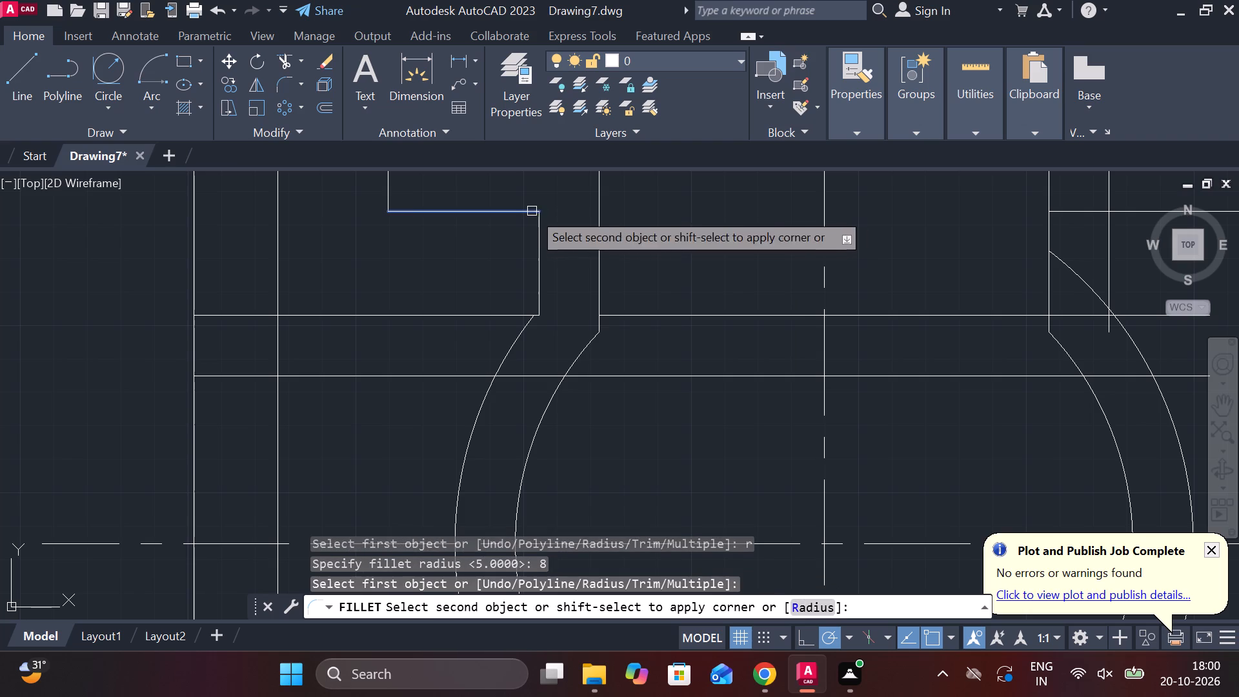
pyautogui.click(538, 241)
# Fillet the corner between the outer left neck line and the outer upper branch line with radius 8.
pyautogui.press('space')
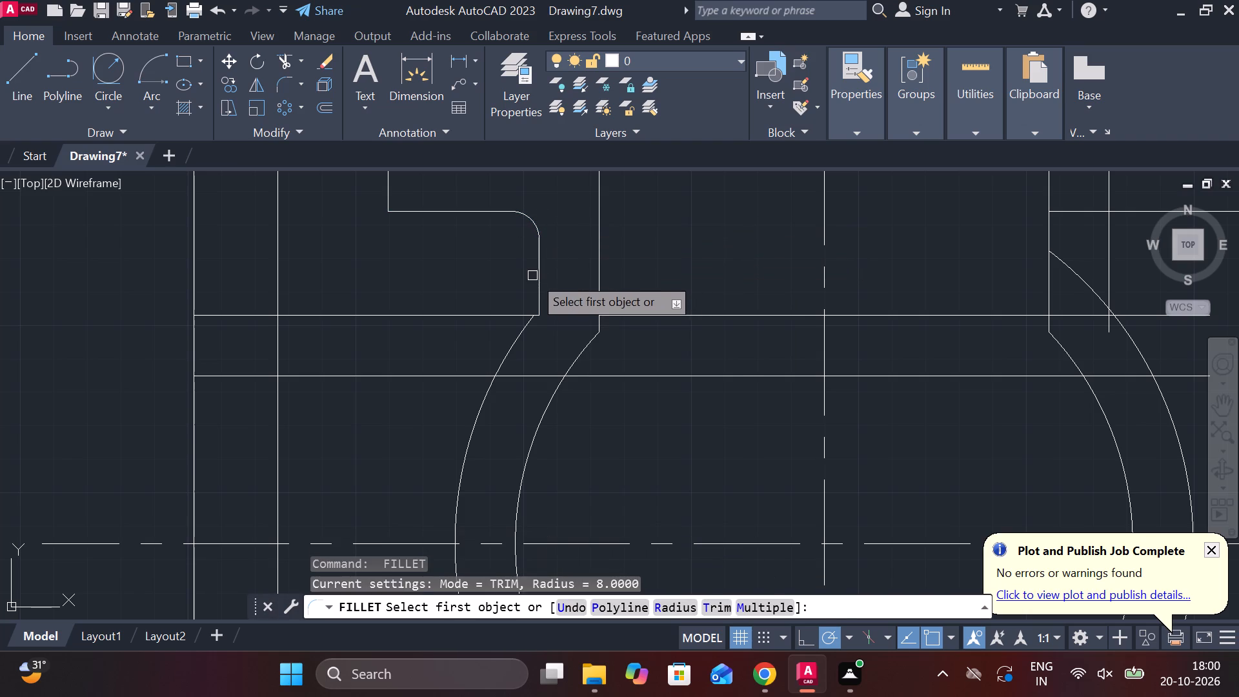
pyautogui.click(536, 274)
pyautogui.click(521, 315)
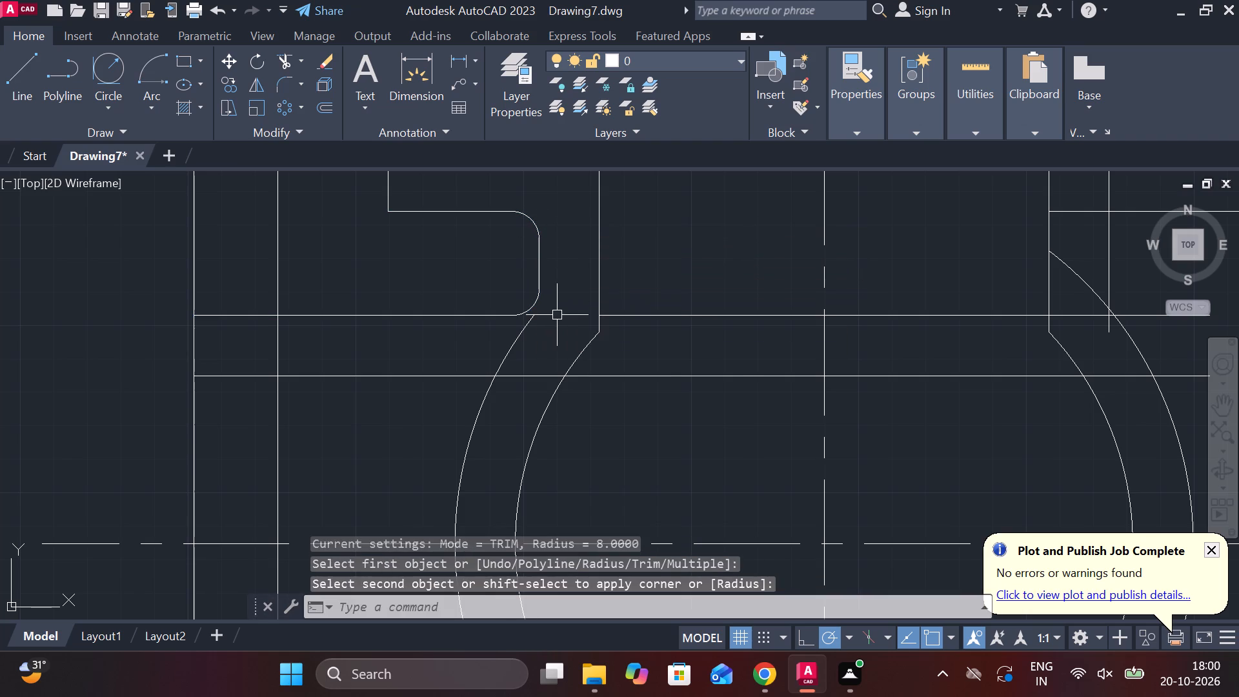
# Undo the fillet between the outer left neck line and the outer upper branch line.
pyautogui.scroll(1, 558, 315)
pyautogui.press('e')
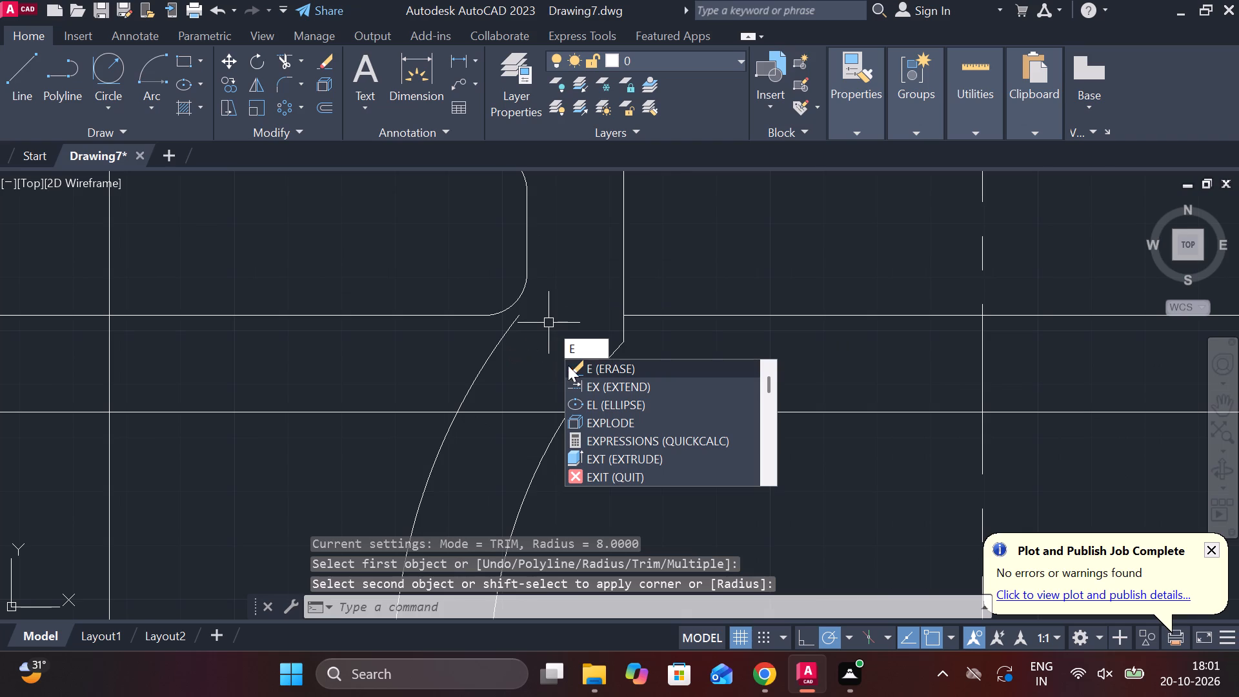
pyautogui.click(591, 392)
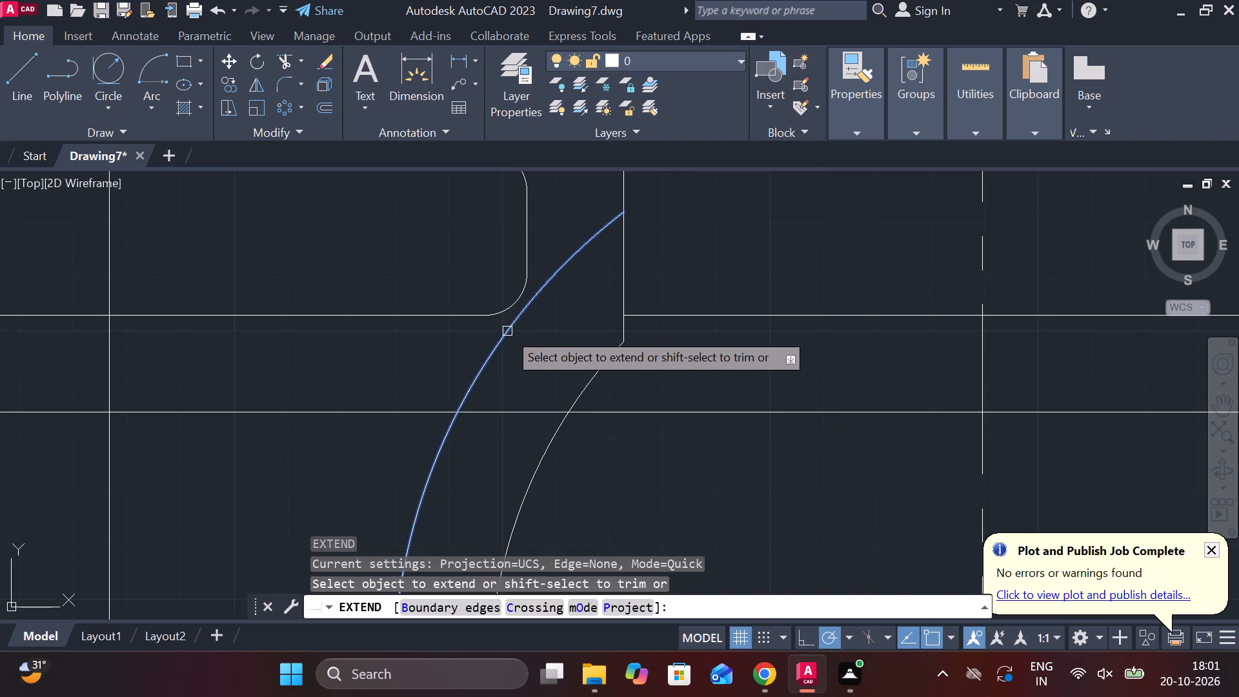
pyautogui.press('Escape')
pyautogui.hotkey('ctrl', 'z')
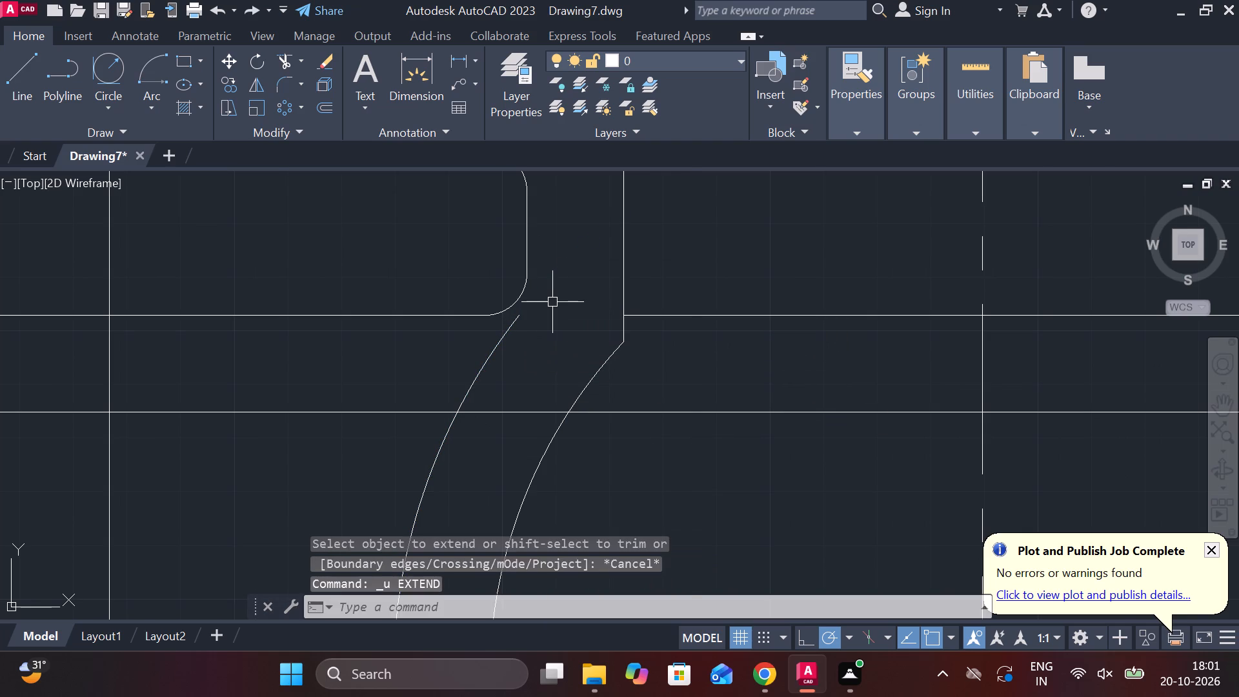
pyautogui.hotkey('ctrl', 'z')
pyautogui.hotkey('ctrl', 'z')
# Trim the outer upper branch line inside the left flange, and the flange's inner edge between the two upper branch lines.
pyautogui.scroll(1, 552, 302)
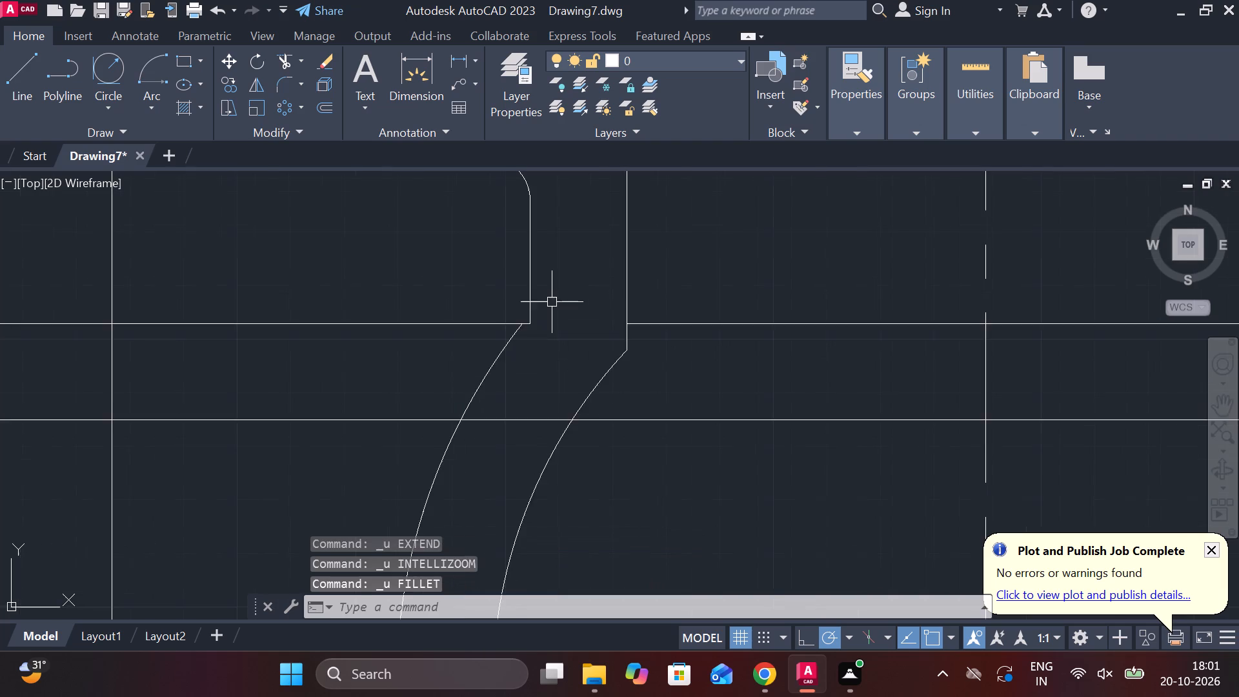
pyautogui.scroll(2, 552, 302)
pyautogui.moveTo(554, 309); pyautogui.dragTo(599, 342, button='middle')
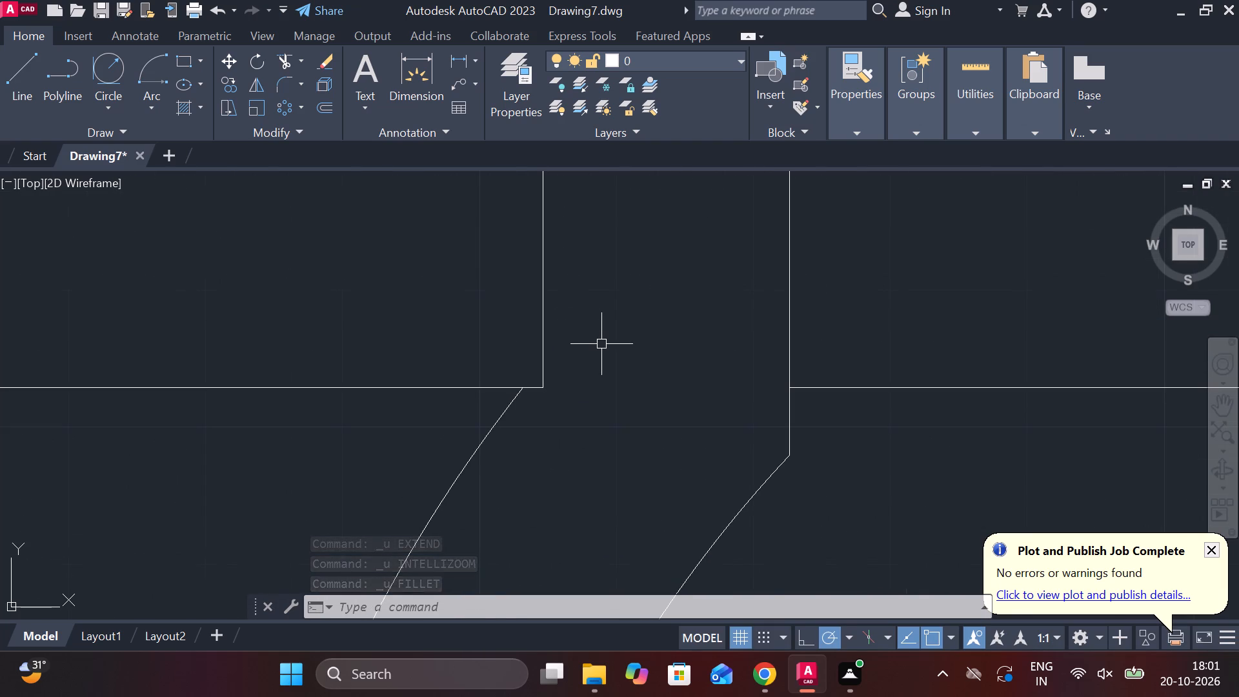
pyautogui.scroll(-2, 601, 344)
pyautogui.moveTo(596, 418); pyautogui.dragTo(566, 321, button='middle')
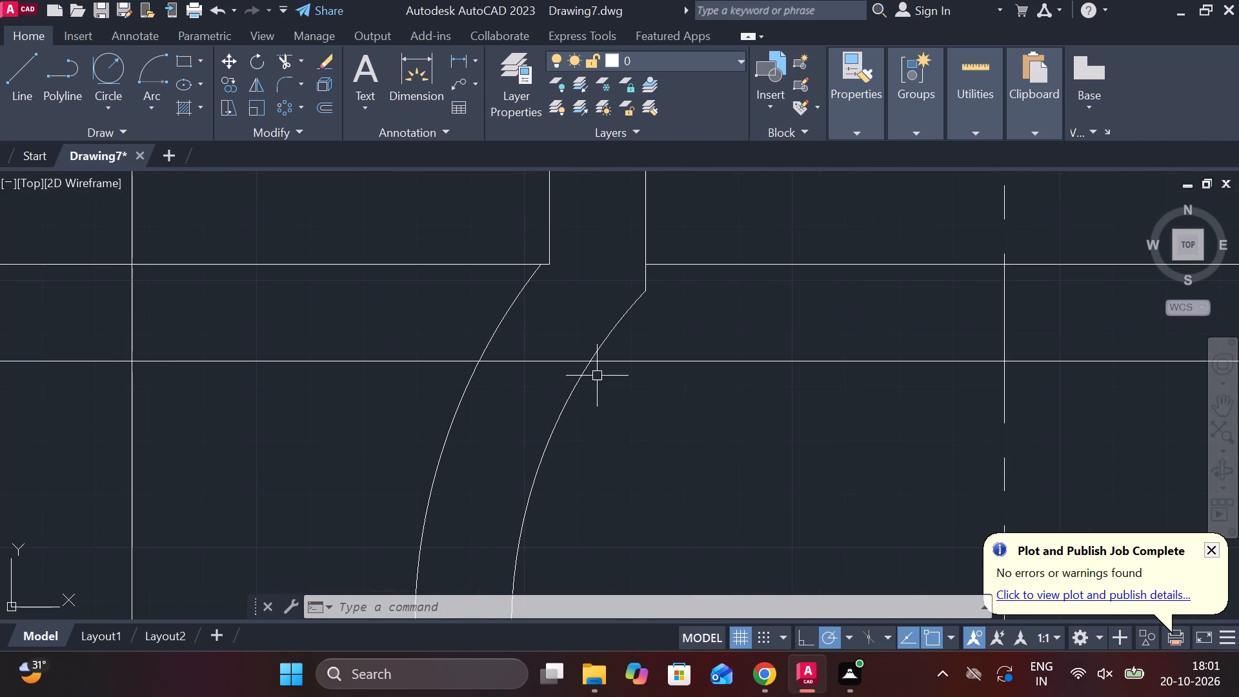
pyautogui.scroll(-1, 538, 348)
pyautogui.scroll(-1, 514, 302)
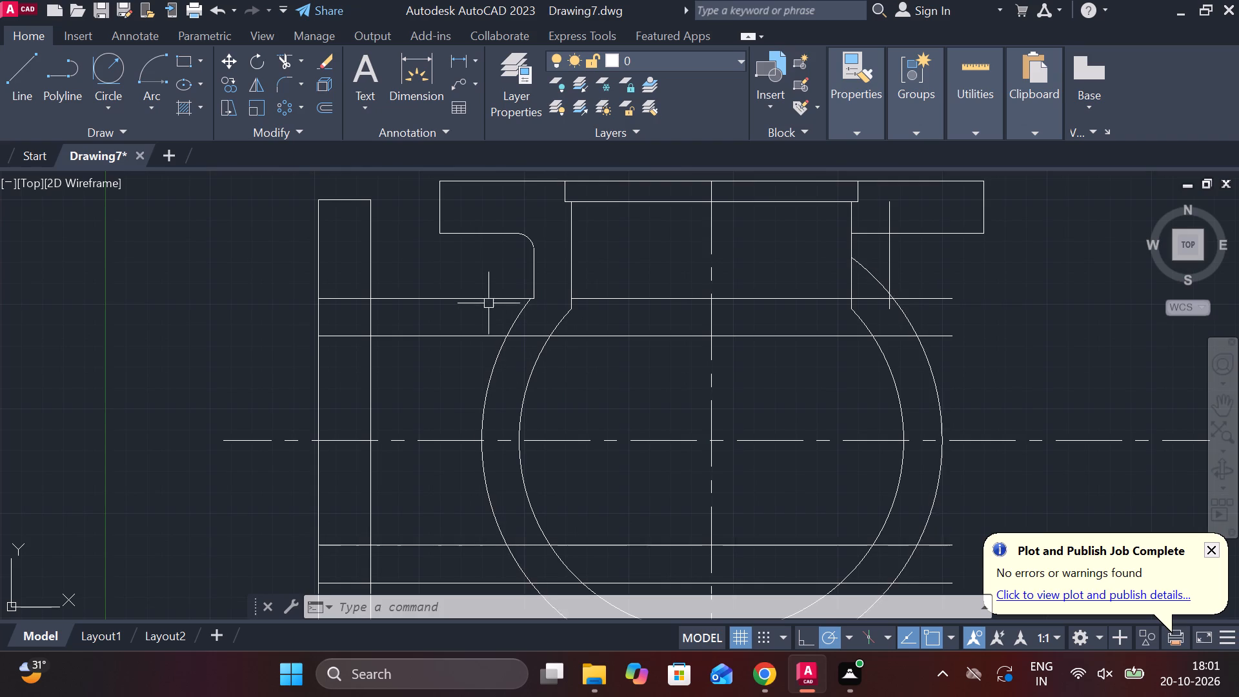
pyautogui.moveTo(439, 392); pyautogui.dragTo(509, 424, button='middle')
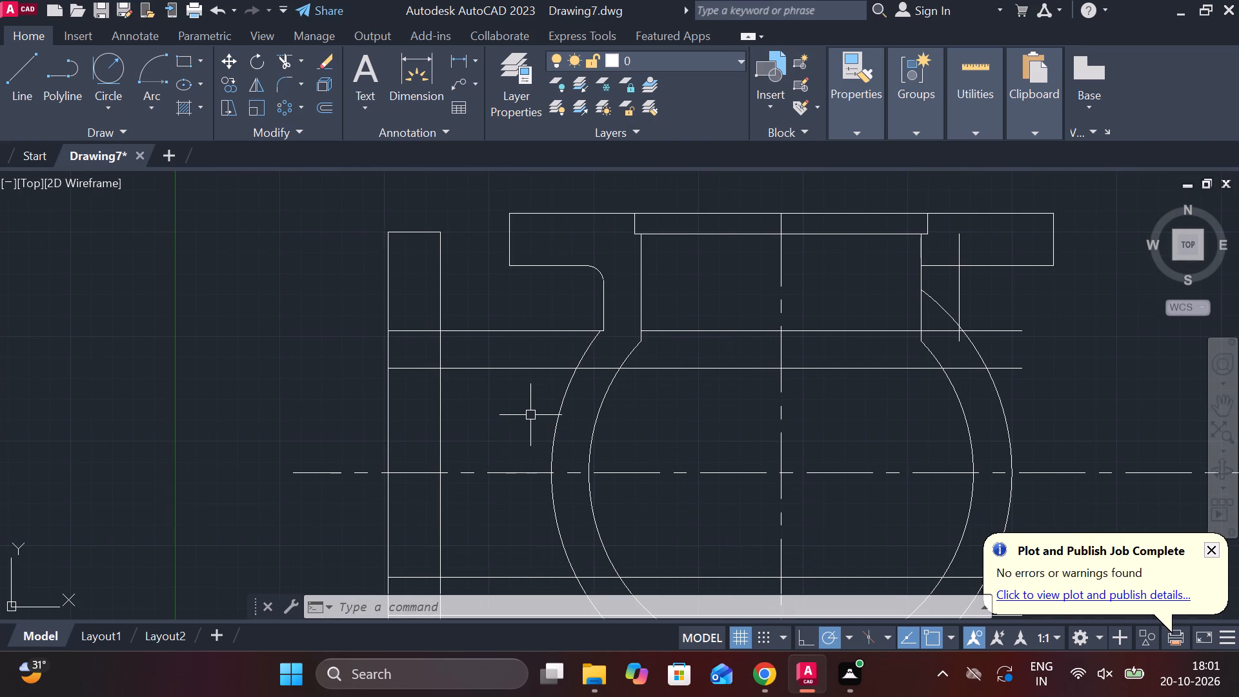
pyautogui.write('tr')
pyautogui.press('space')
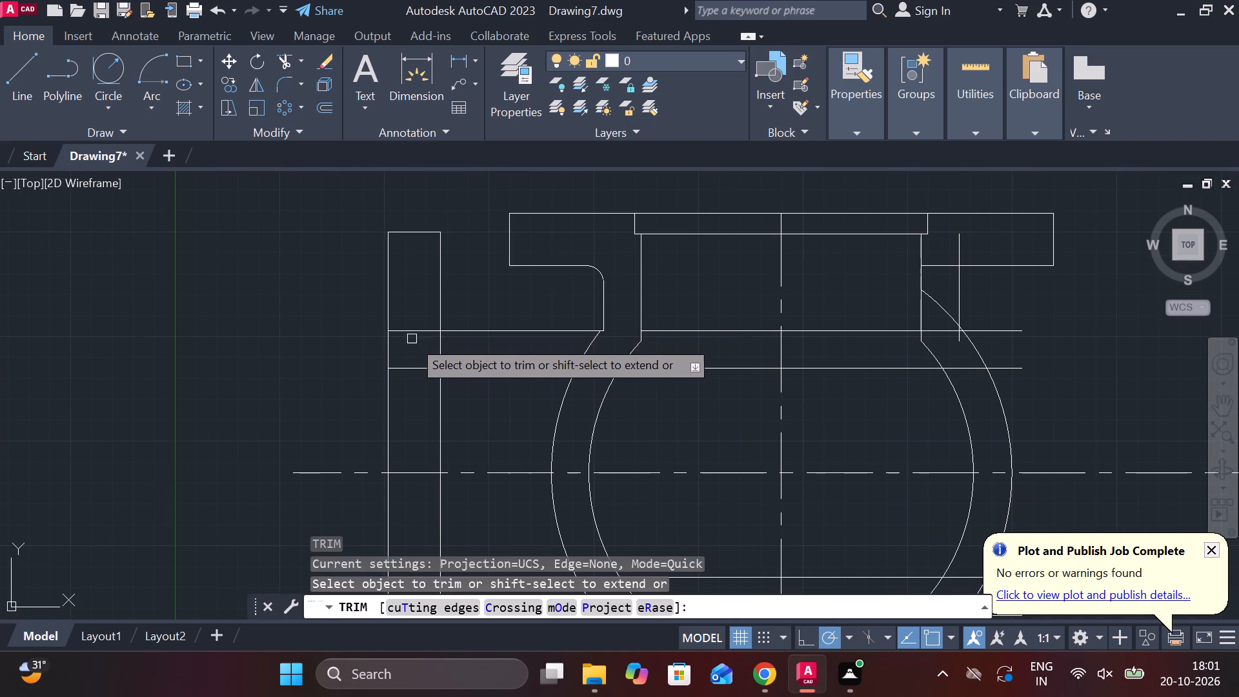
pyautogui.click(412, 332)
pyautogui.click(436, 351)
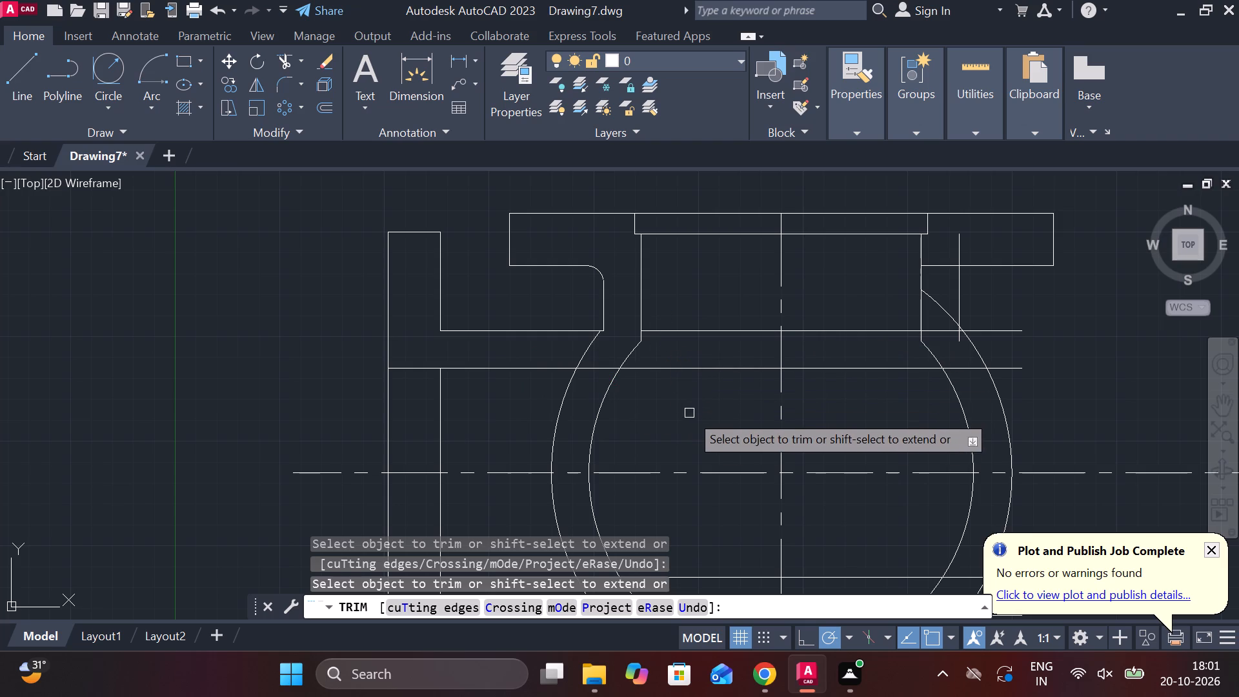
pyautogui.press('Escape')
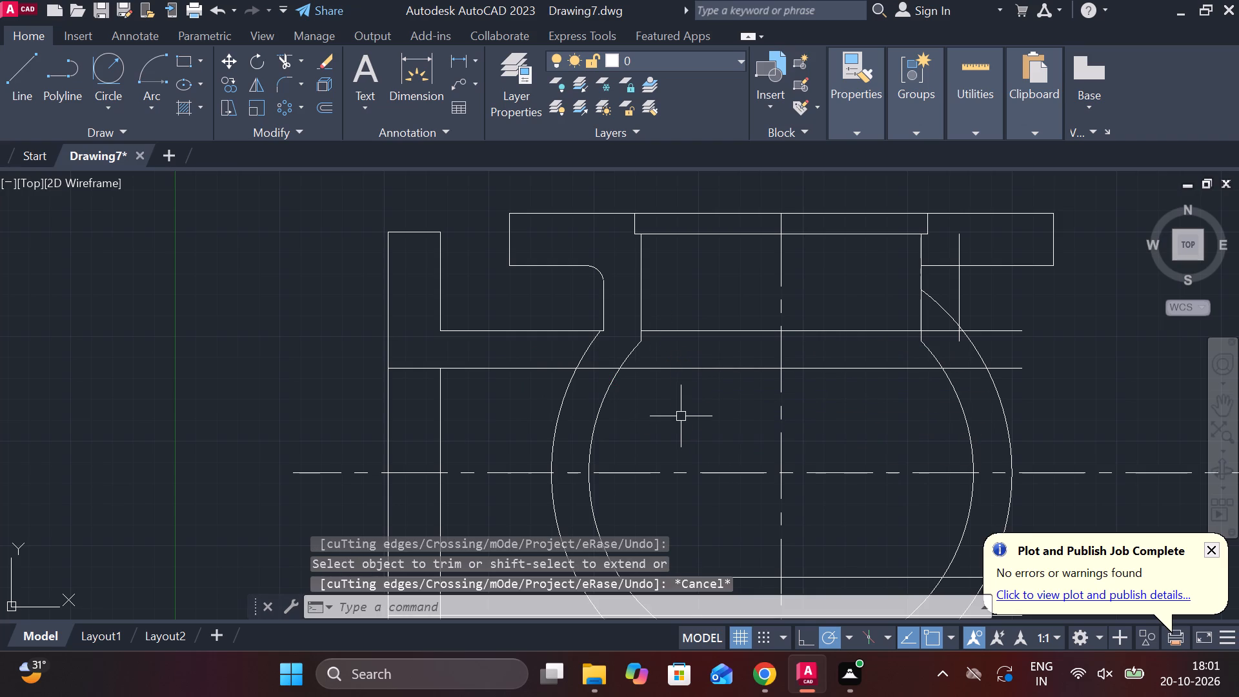
# Extend the inner left neck line down to the inner upper branch line.
pyautogui.write('ex')
pyautogui.press('space')
pyautogui.click(644, 290)
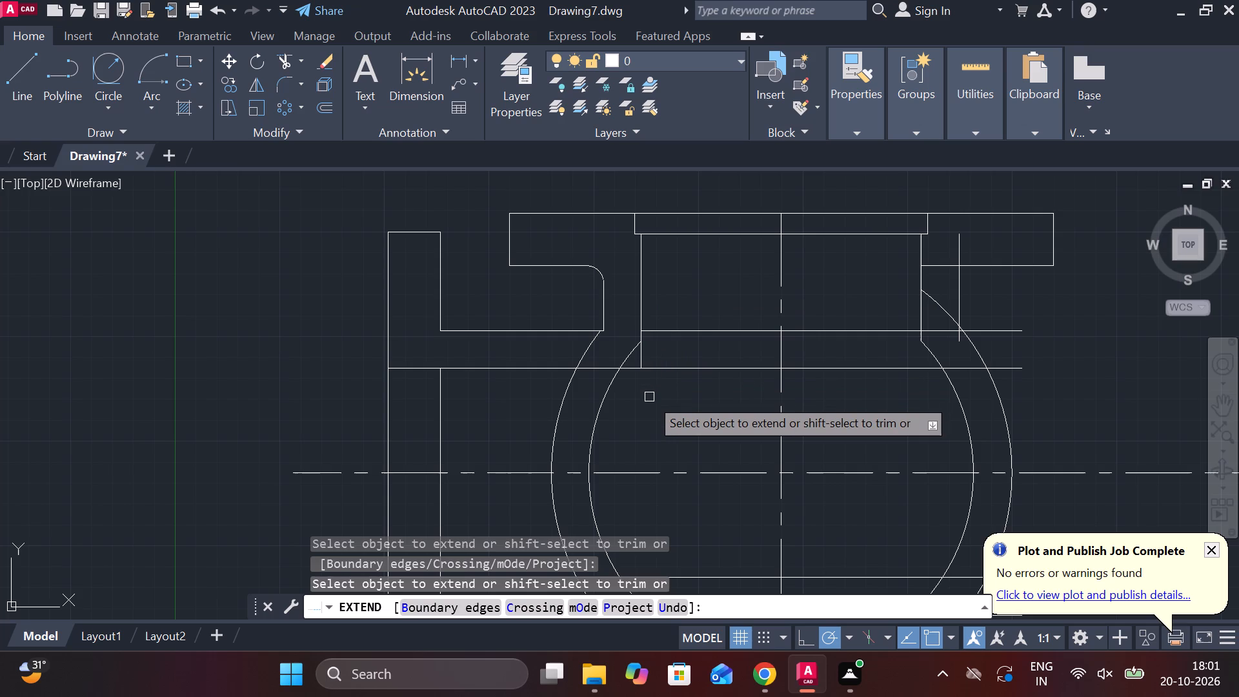
pyautogui.press('Escape')
# Trim the inner upper branch line from the left neck line to the vertical centre line, and the inner arc's end above that branch line.
pyautogui.write('tr')
pyautogui.press('space')
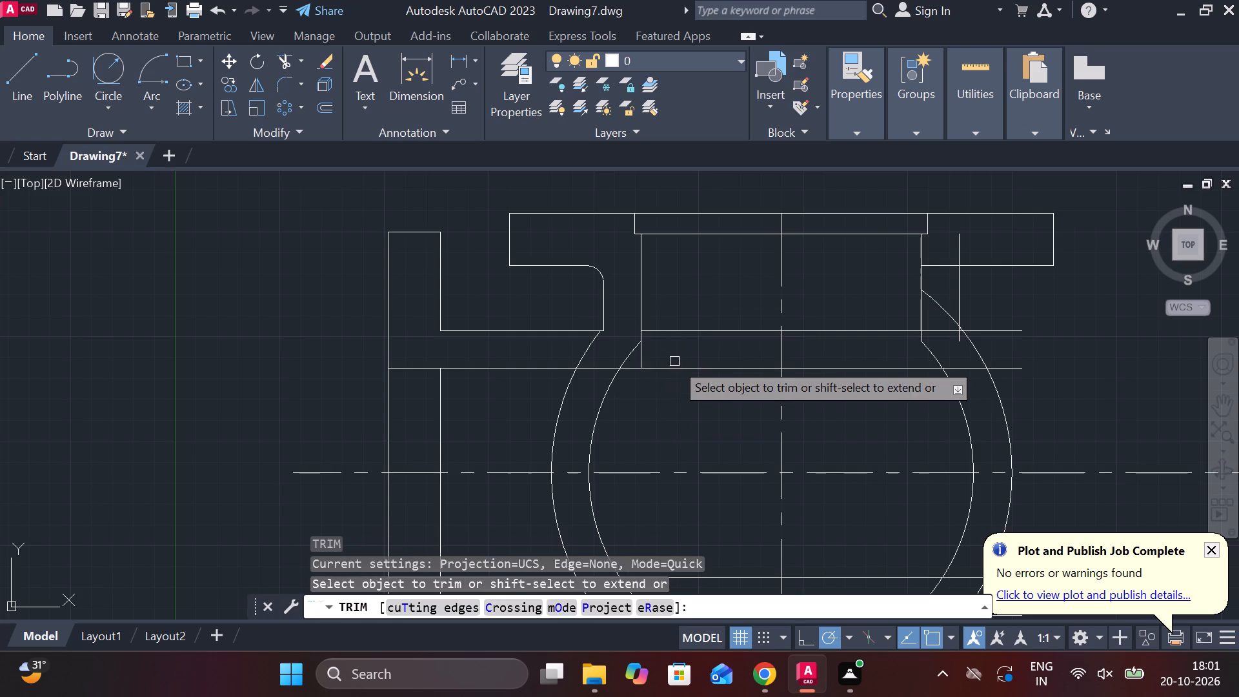
pyautogui.click(674, 361)
pyautogui.click(670, 377)
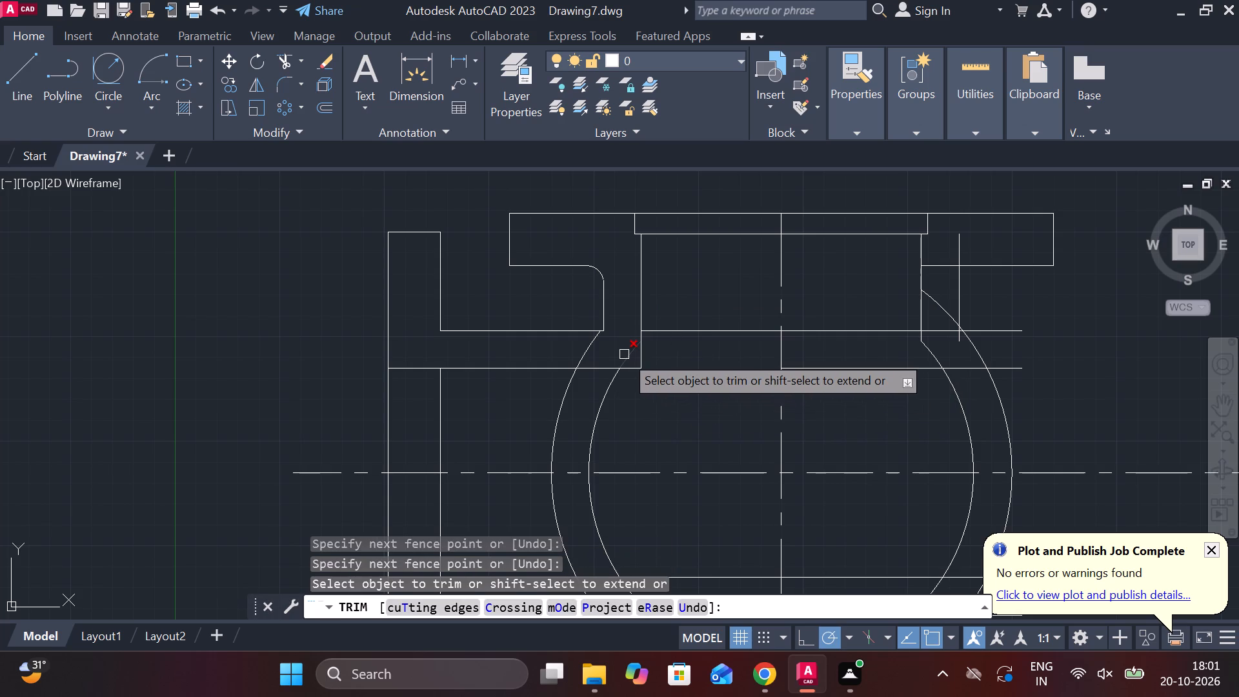
pyautogui.click(624, 354)
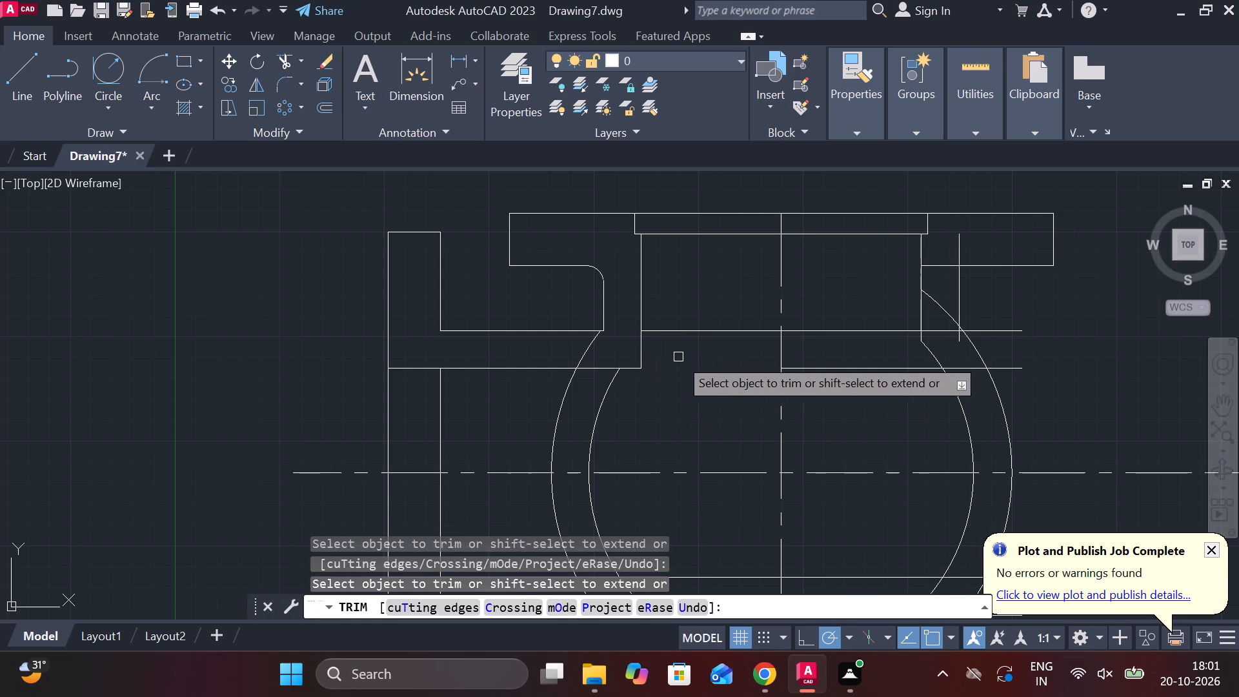
pyautogui.press('Escape')
# Examine the part outline and the trimmed junction between the left branch, the neck and the arcs.
pyautogui.scroll(-2, 654, 381)
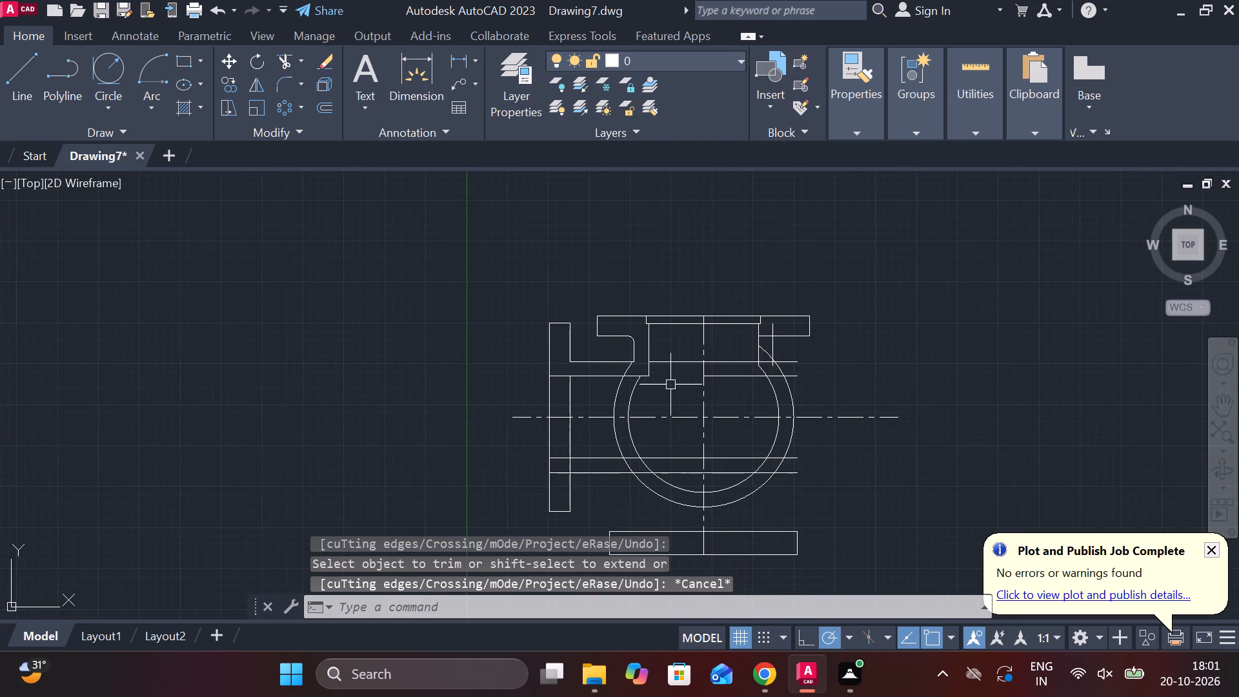
pyautogui.scroll(2, 674, 387)
pyautogui.moveTo(631, 384); pyautogui.dragTo(534, 419, button='middle')
pyautogui.moveTo(550, 424); pyautogui.dragTo(577, 417, button='middle')
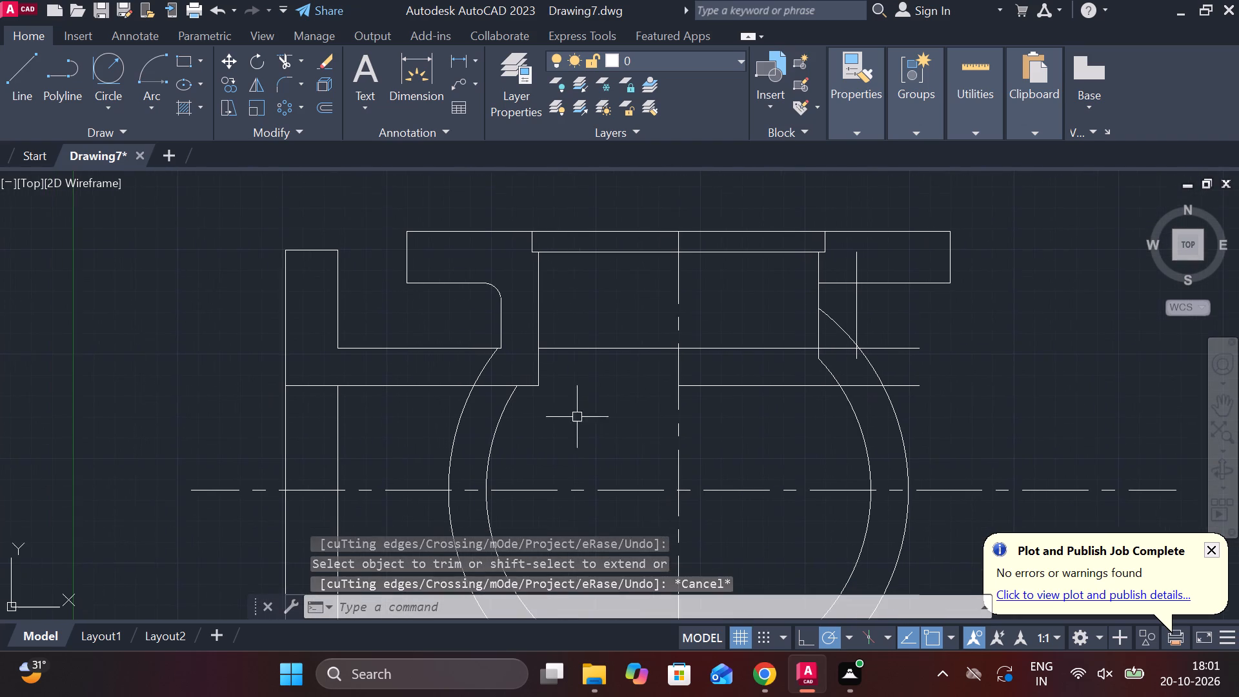
pyautogui.moveTo(628, 409); pyautogui.dragTo(629, 387, button='middle')
pyautogui.moveTo(629, 387); pyautogui.dragTo(584, 273, button='middle')
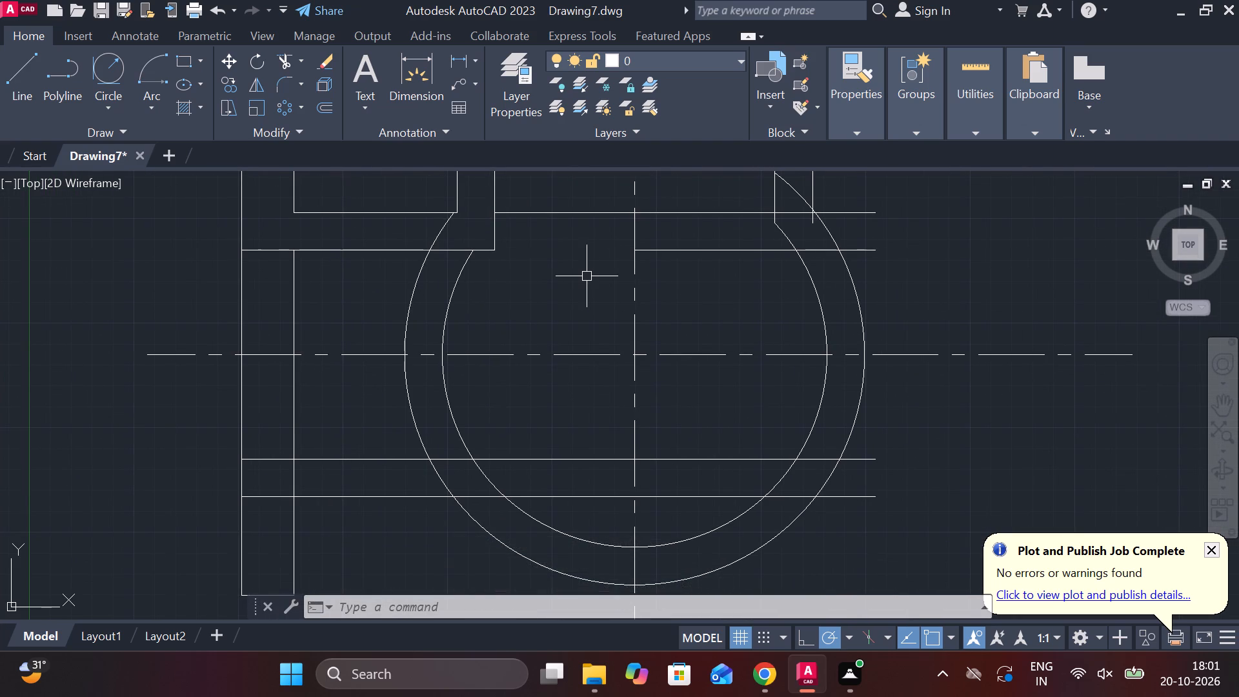
pyautogui.scroll(-2, 588, 285)
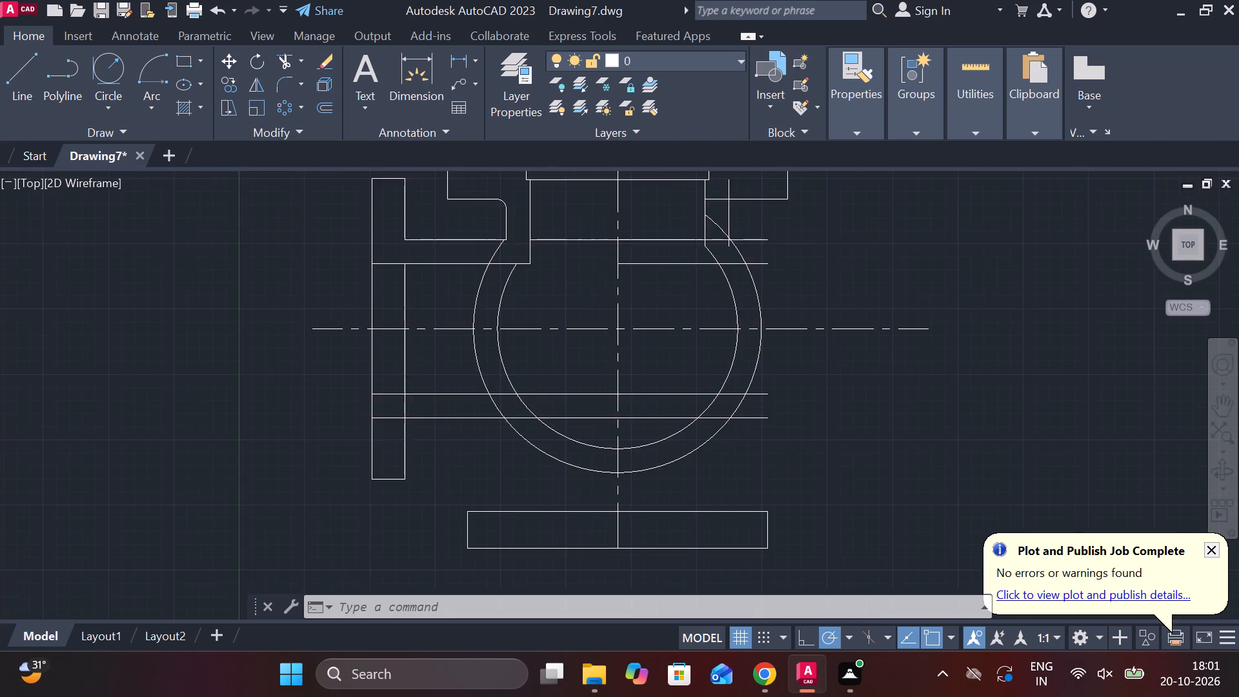
pyautogui.scroll(1, 589, 321)
pyautogui.moveTo(588, 311); pyautogui.dragTo(626, 440, button='middle')
pyautogui.scroll(3, 562, 357)
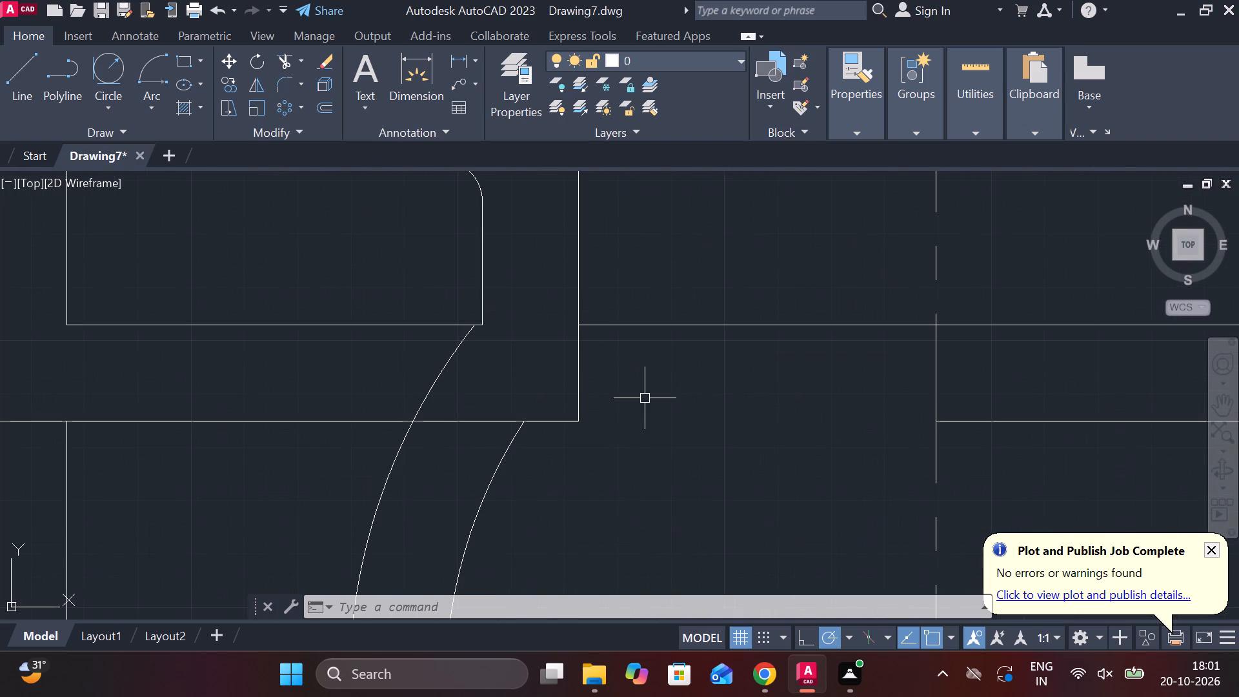
pyautogui.scroll(-1, 645, 399)
pyautogui.press('Escape')
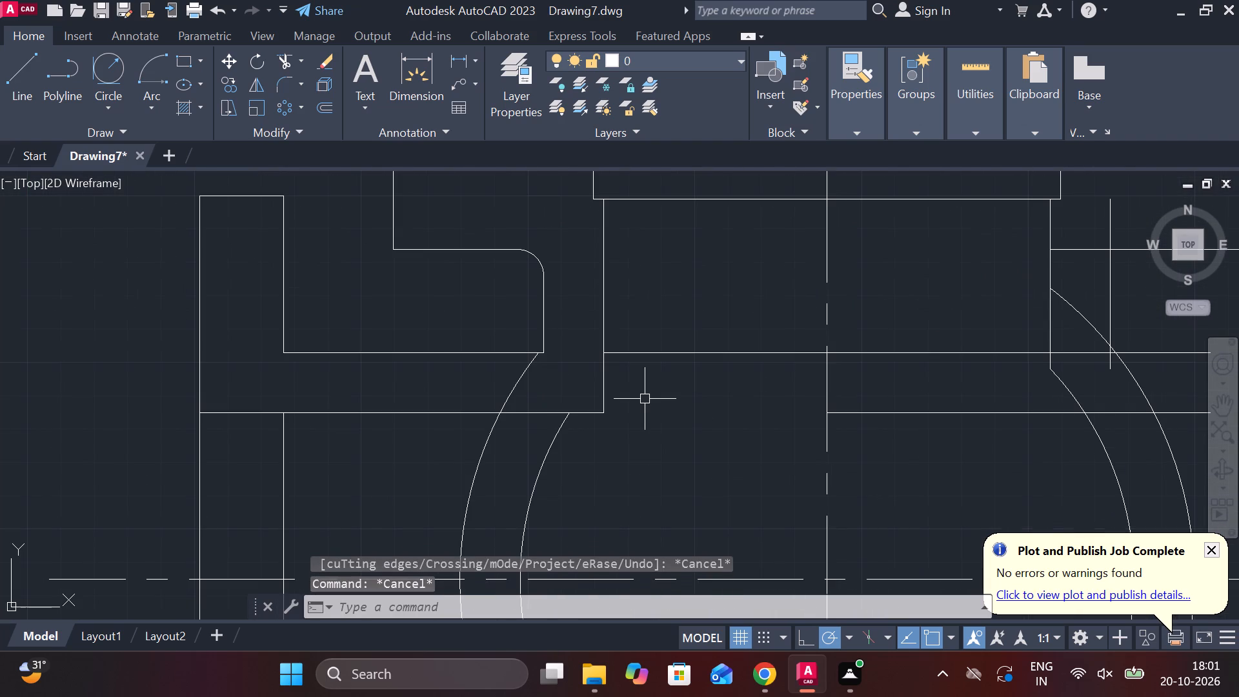
# Fillet the corner between the outer upper branch line and the outer left neck line with radius 2.
pyautogui.write('f r 2')
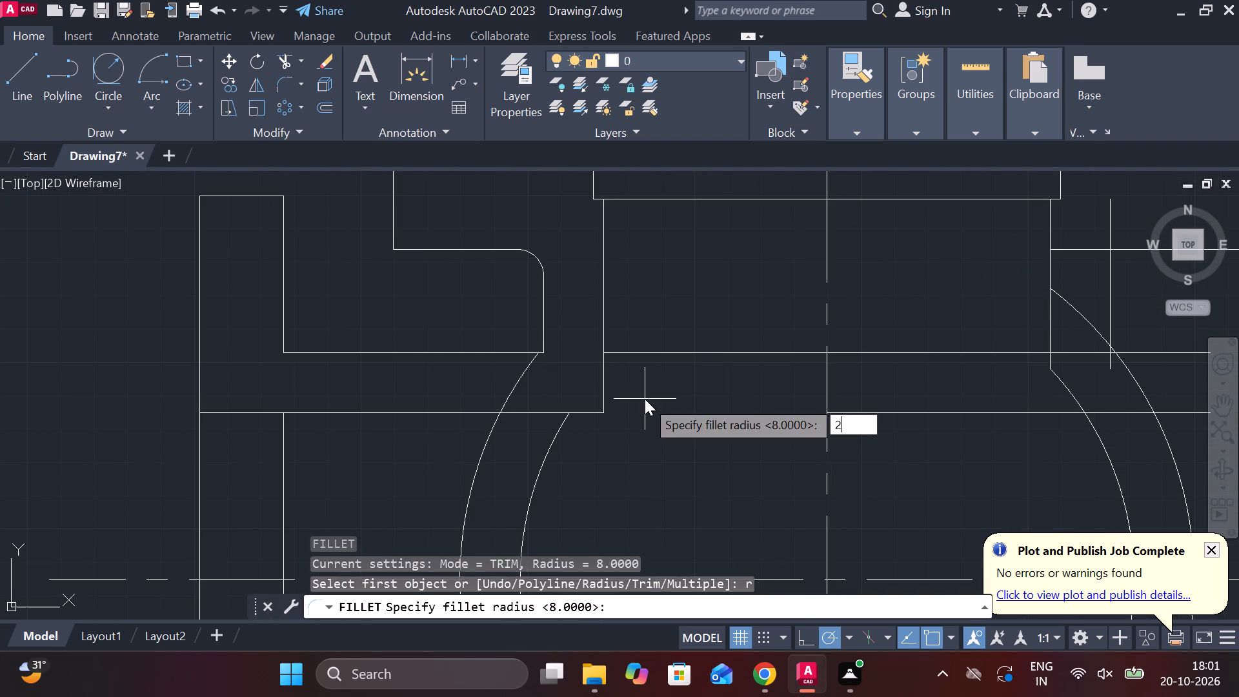
pyautogui.press('space')
pyautogui.click(521, 356)
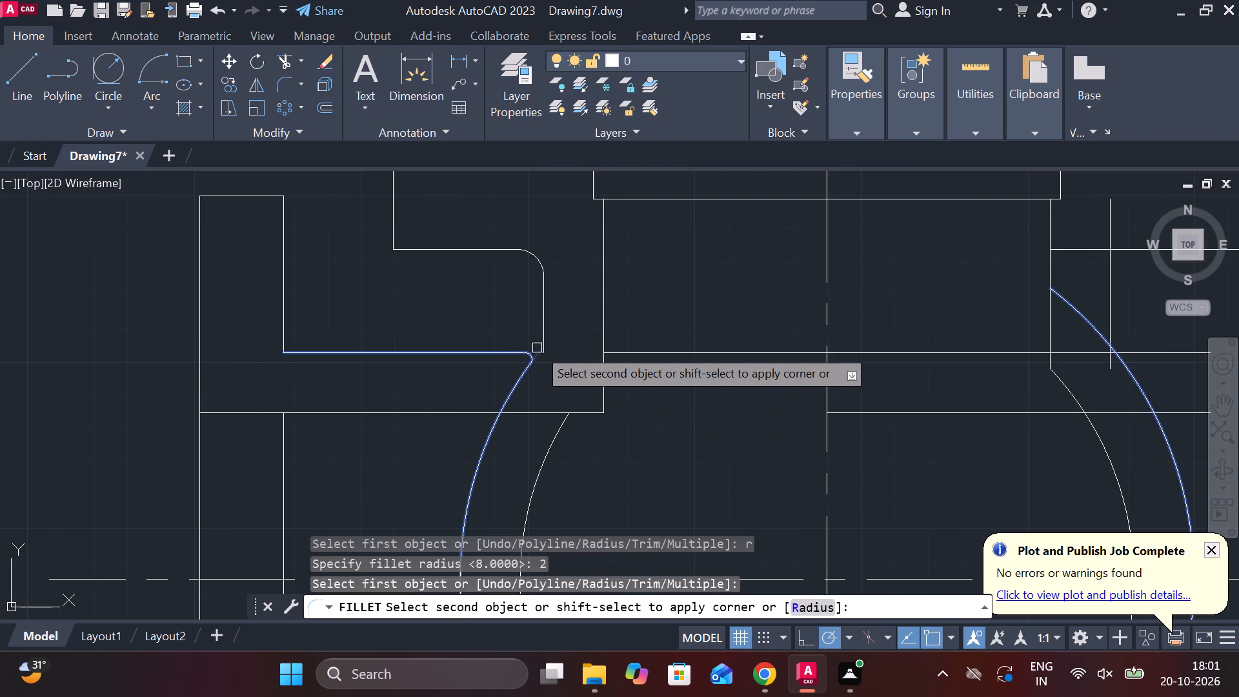
pyautogui.click(544, 341)
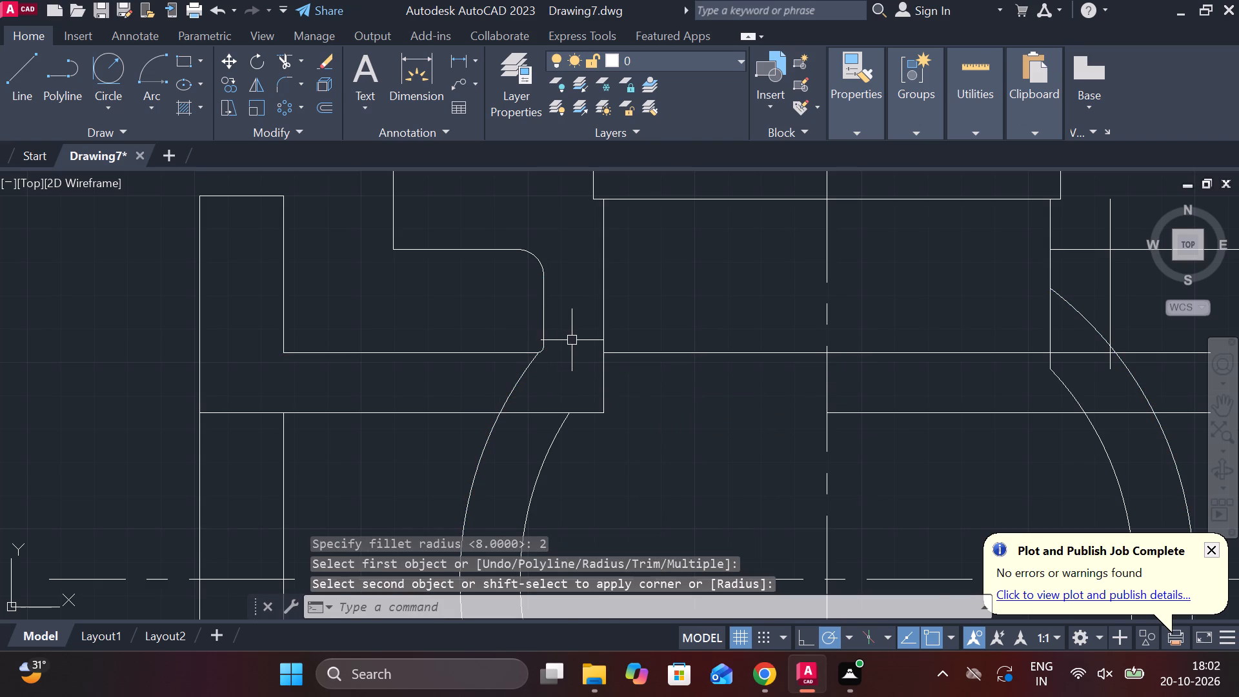
# Fillet the lower outer corner of the top flange's left side with radius 2.
pyautogui.scroll(-1, 572, 343)
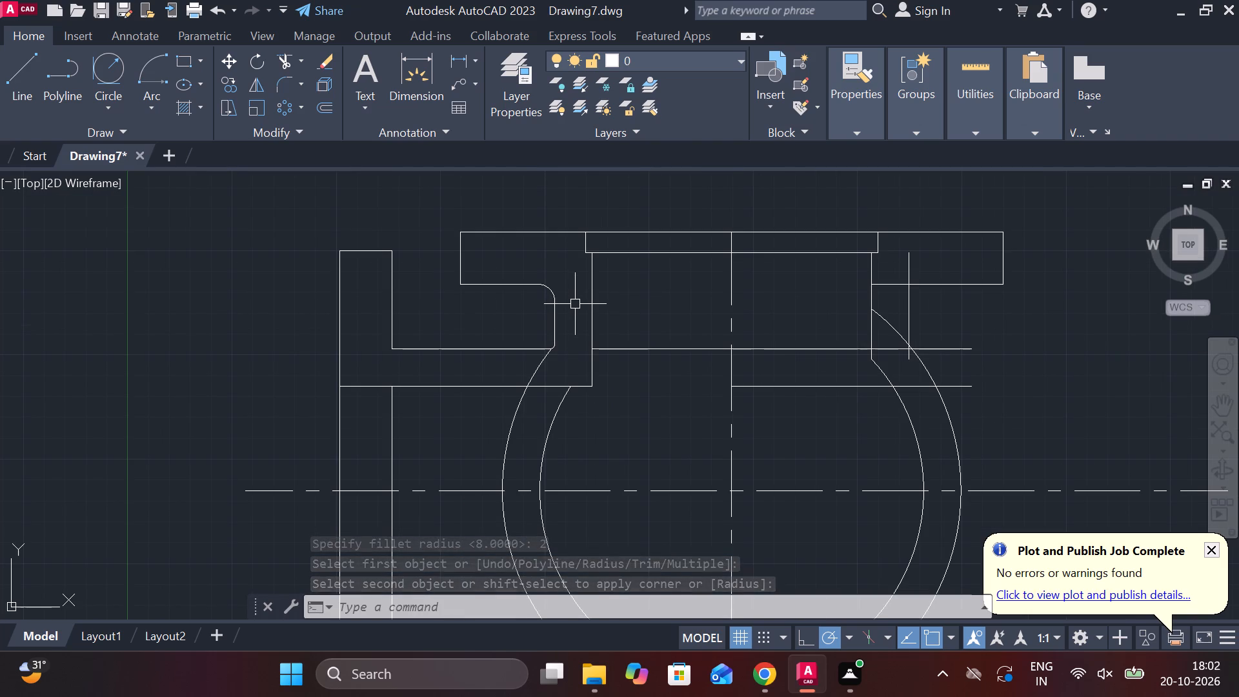
pyautogui.press('space')
pyautogui.click(461, 270)
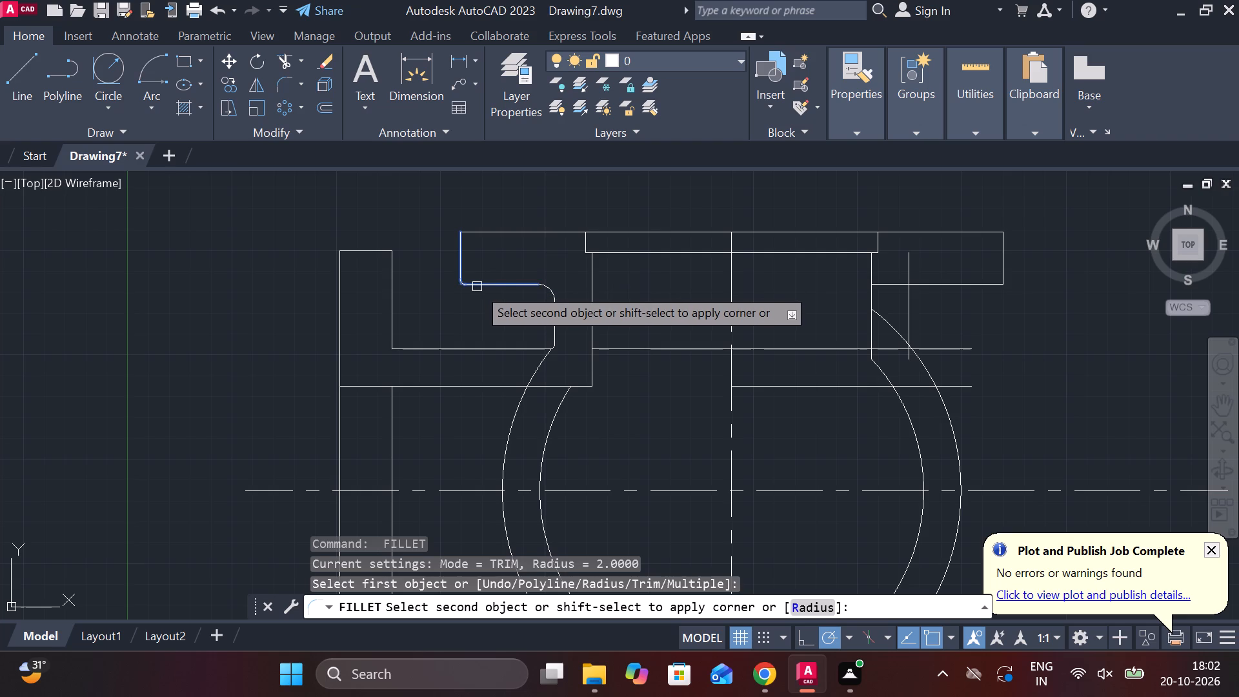
pyautogui.click(477, 287)
# Fillet the corner between the left flange's inner edge and the outer upper branch line with radius 5.
pyautogui.scroll(-2, 477, 287)
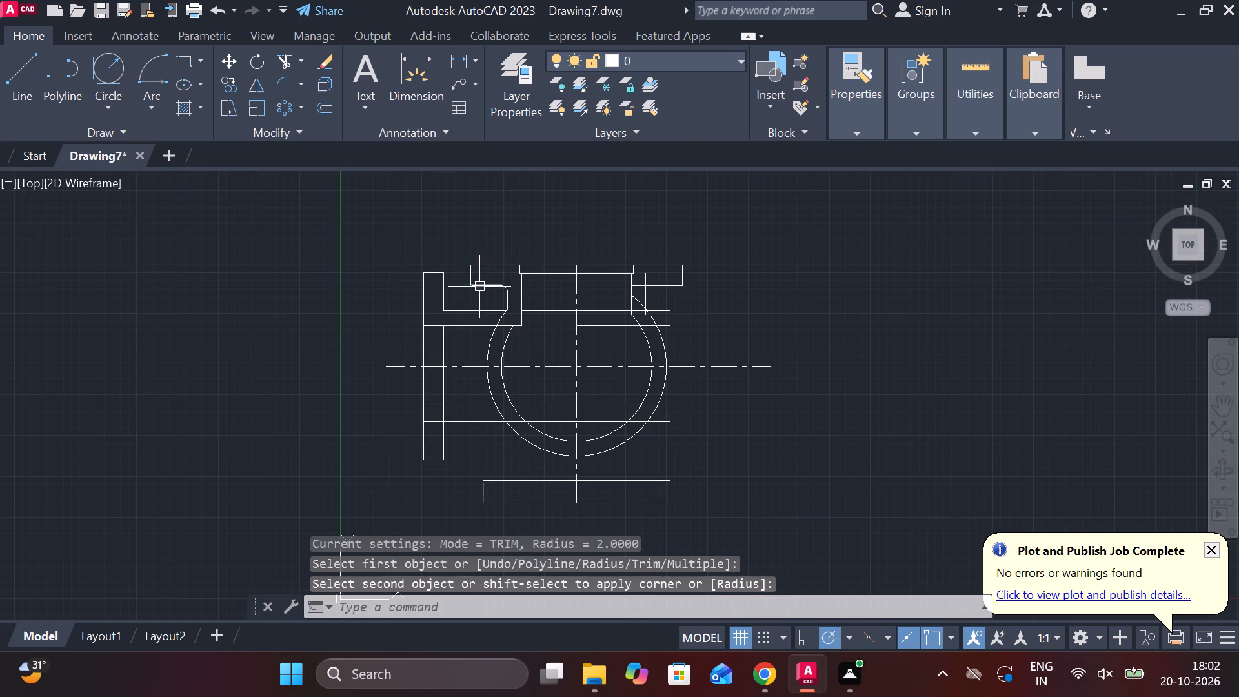
pyautogui.scroll(1, 474, 255)
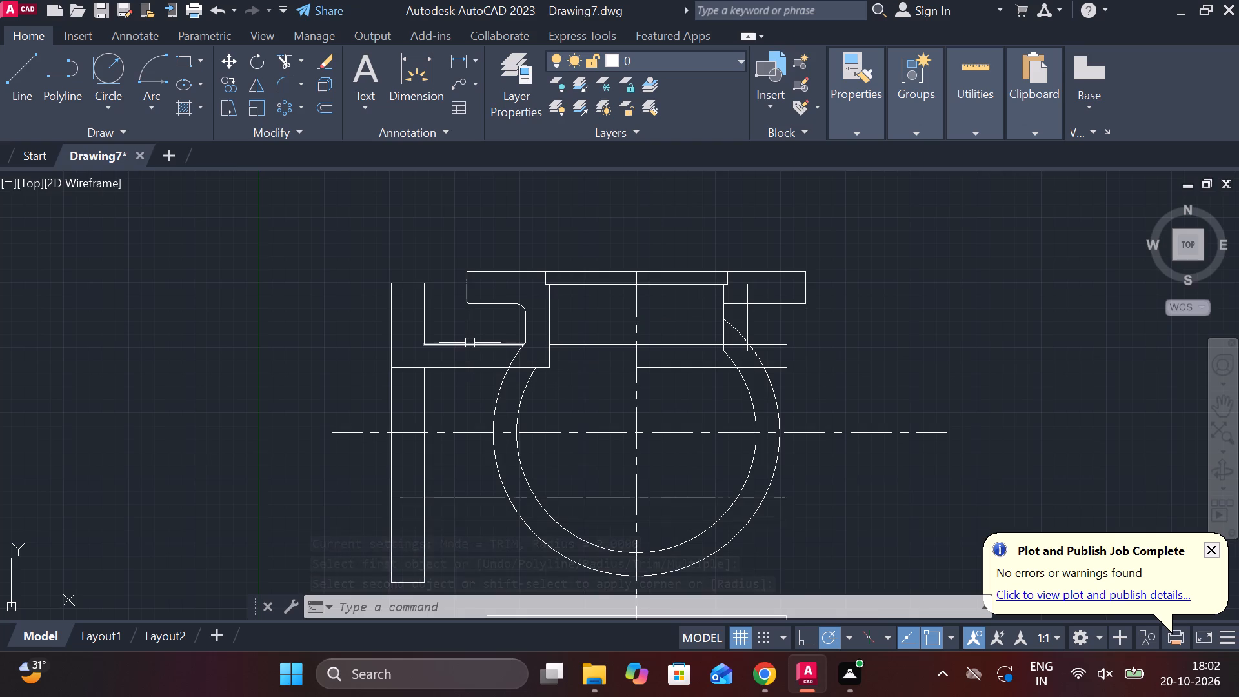
pyautogui.scroll(1, 470, 343)
pyautogui.moveTo(470, 327); pyautogui.dragTo(455, 327, button='middle')
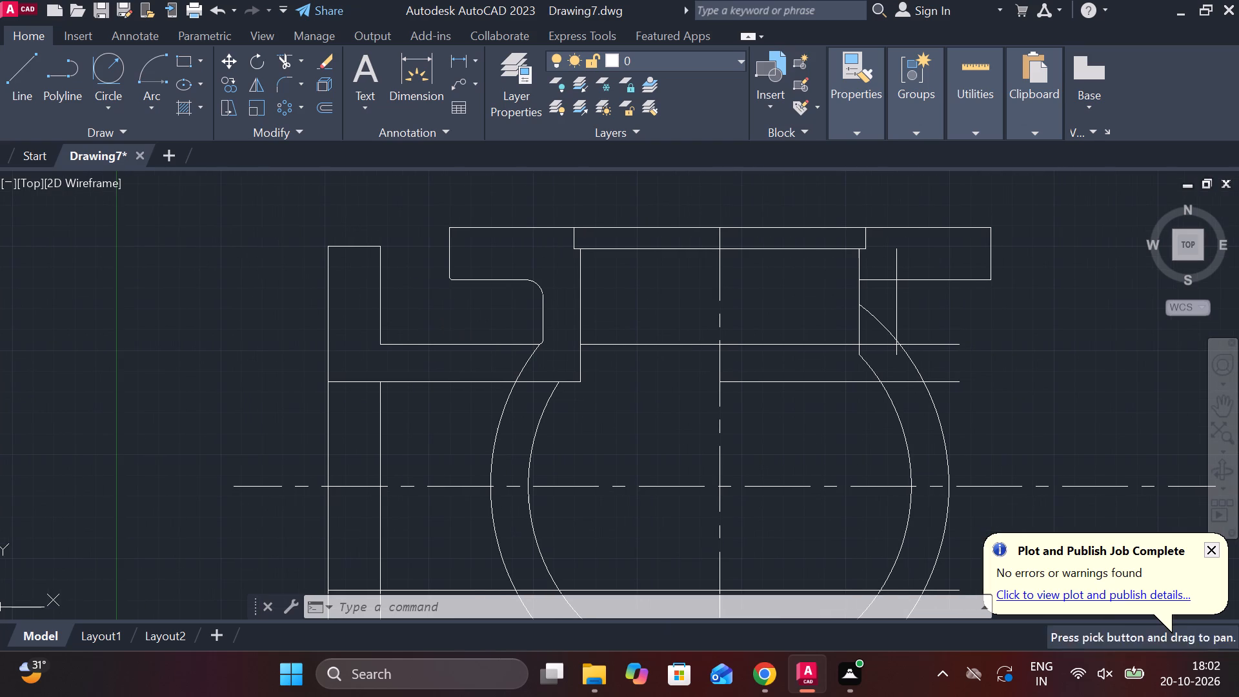
pyautogui.press('Escape')
pyautogui.write('fr')
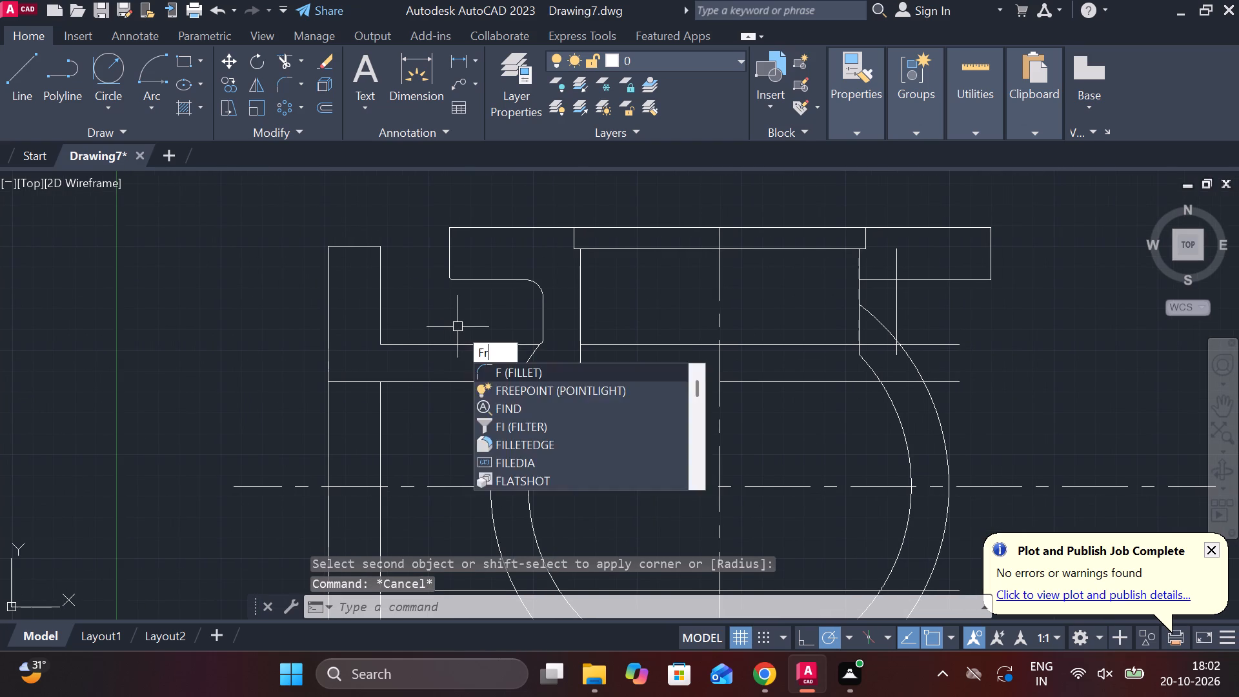
pyautogui.press('space')
pyautogui.press('Escape')
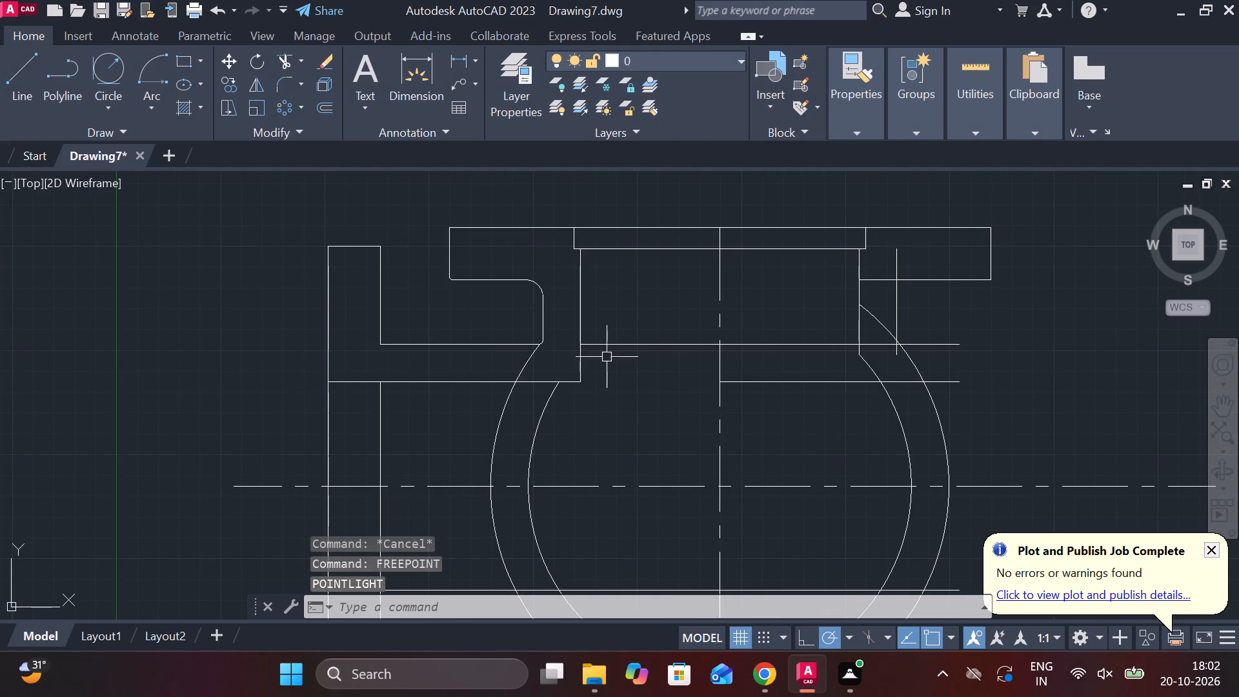
pyautogui.write('f r')
pyautogui.press('space')
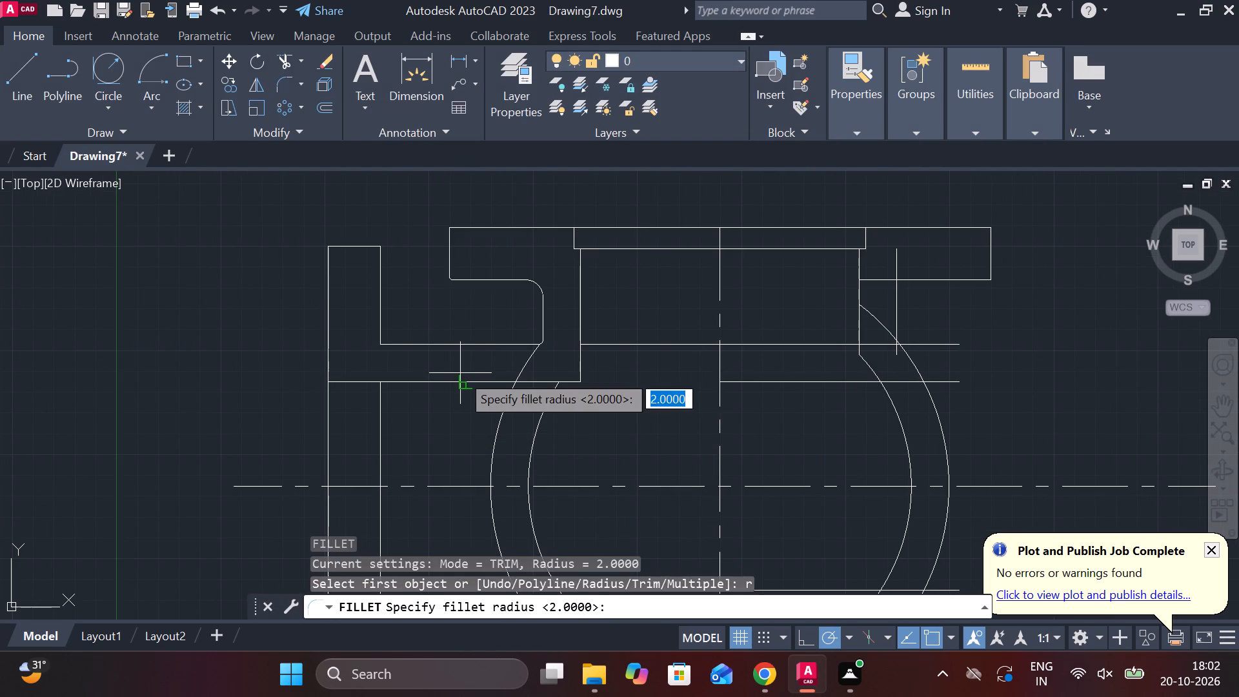
pyautogui.write('5')
pyautogui.press('space')
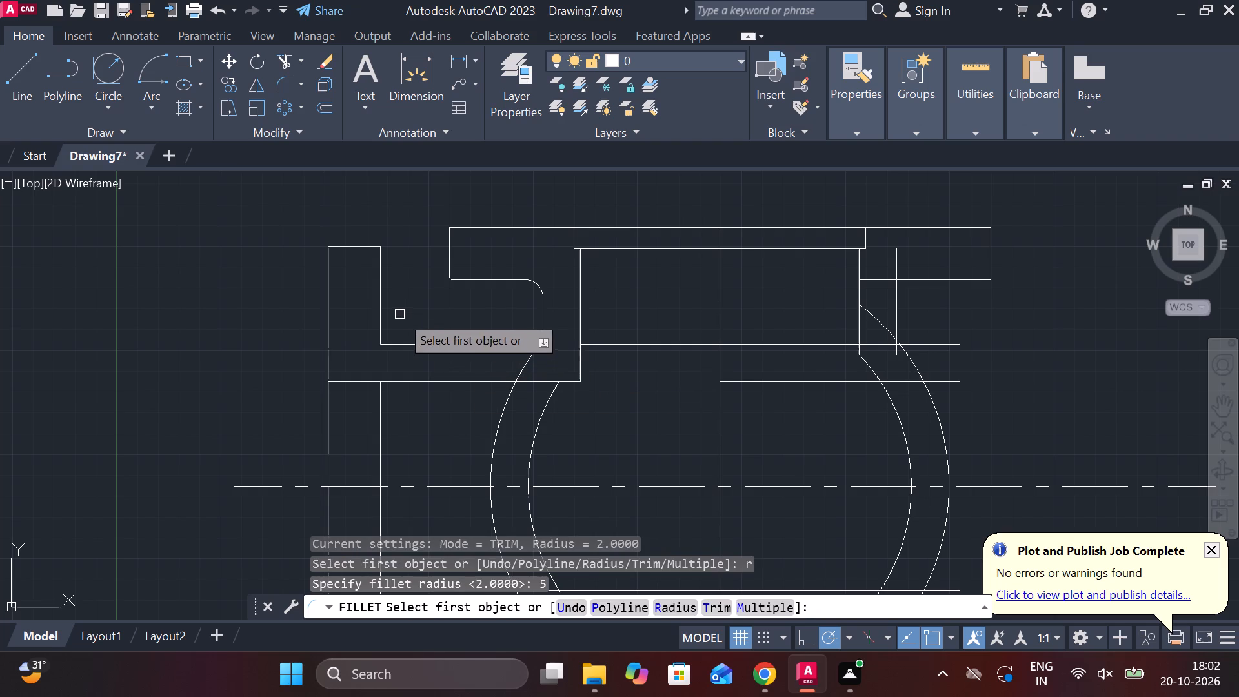
pyautogui.click(379, 310)
pyautogui.click(401, 343)
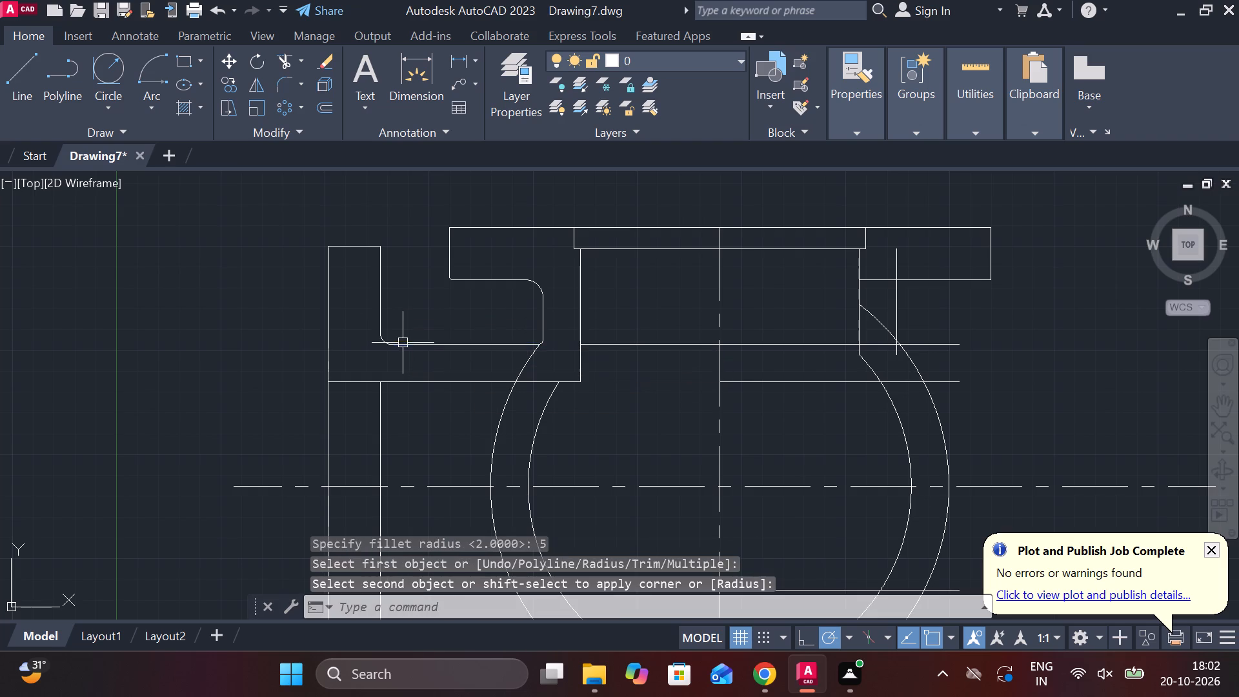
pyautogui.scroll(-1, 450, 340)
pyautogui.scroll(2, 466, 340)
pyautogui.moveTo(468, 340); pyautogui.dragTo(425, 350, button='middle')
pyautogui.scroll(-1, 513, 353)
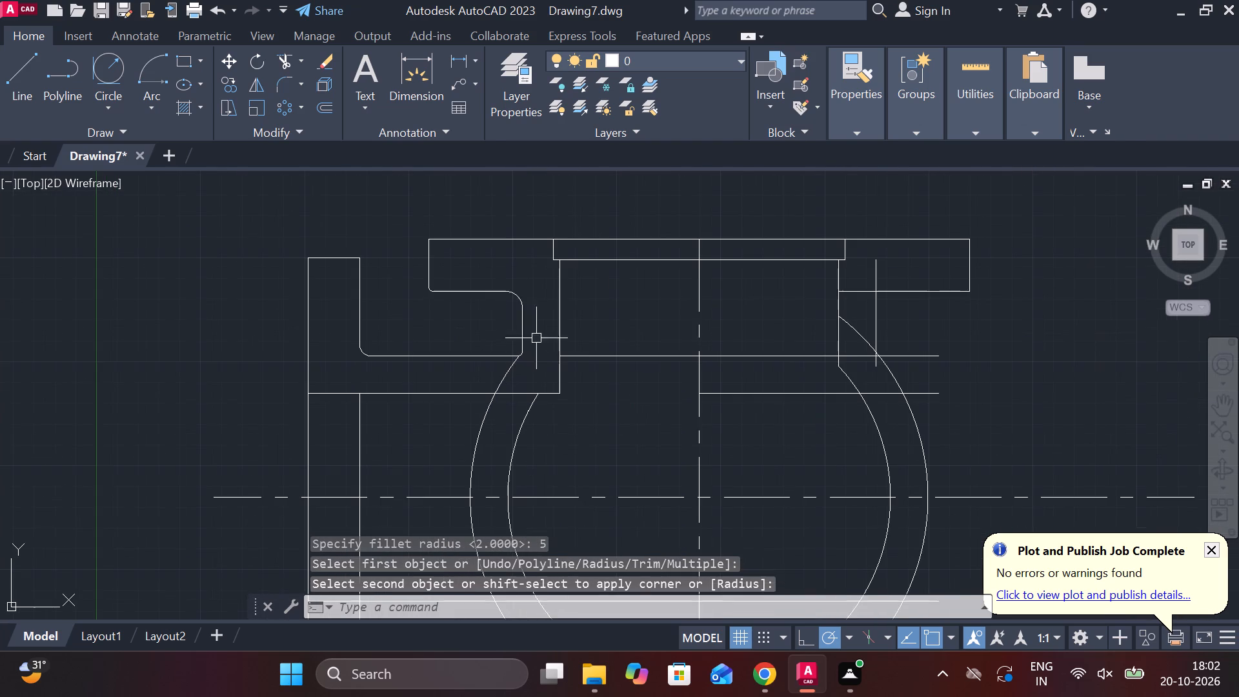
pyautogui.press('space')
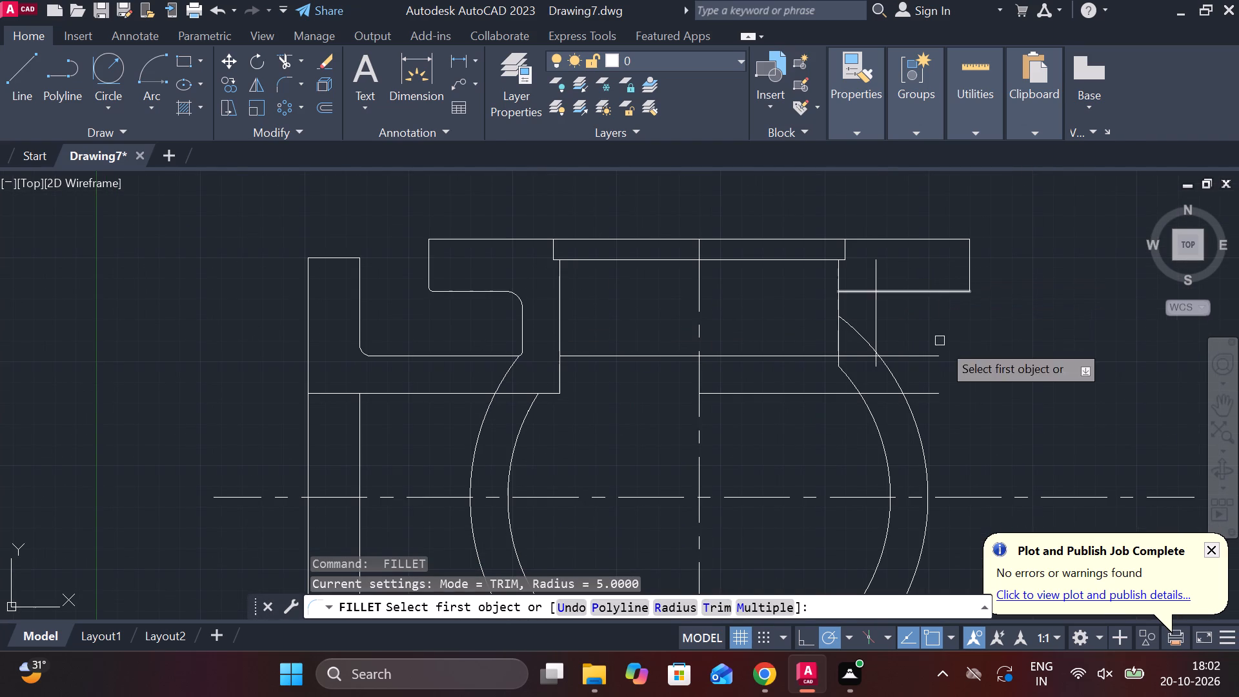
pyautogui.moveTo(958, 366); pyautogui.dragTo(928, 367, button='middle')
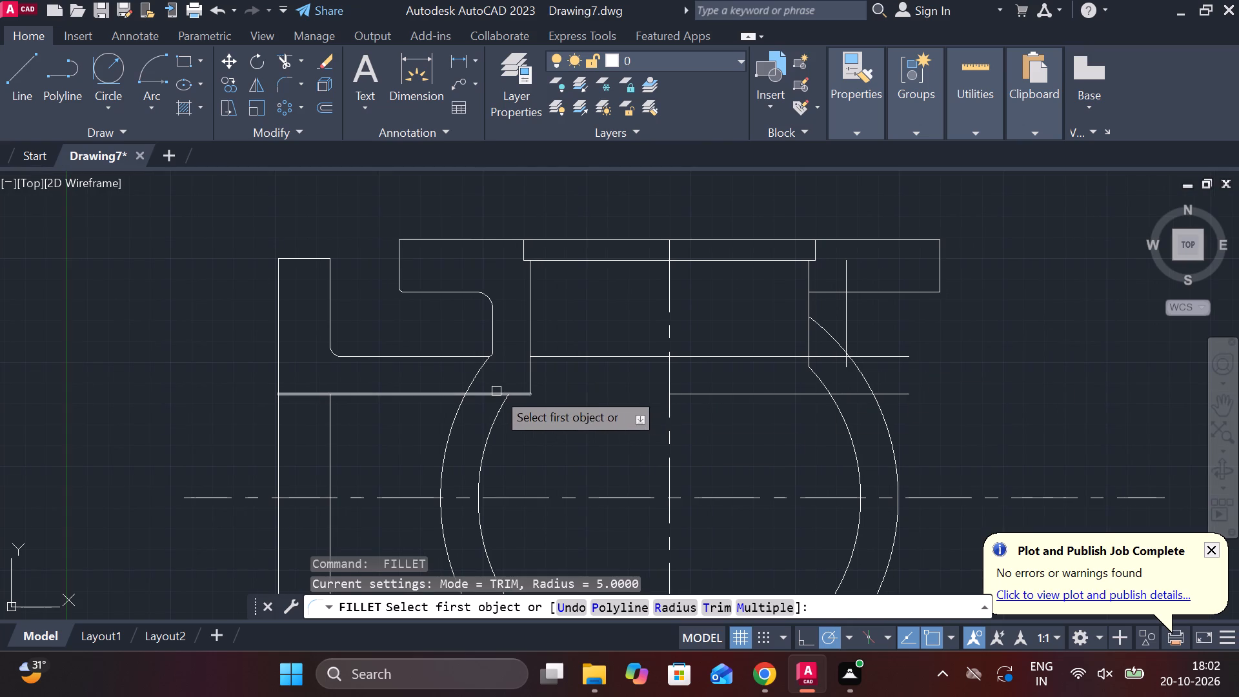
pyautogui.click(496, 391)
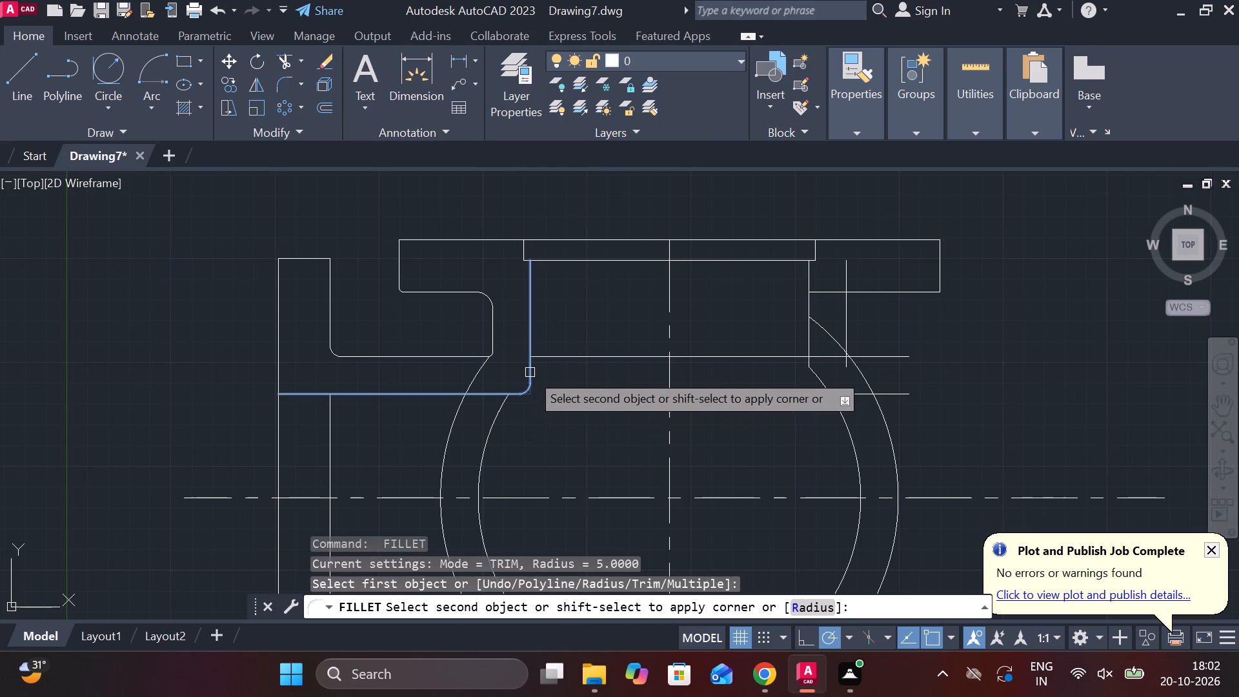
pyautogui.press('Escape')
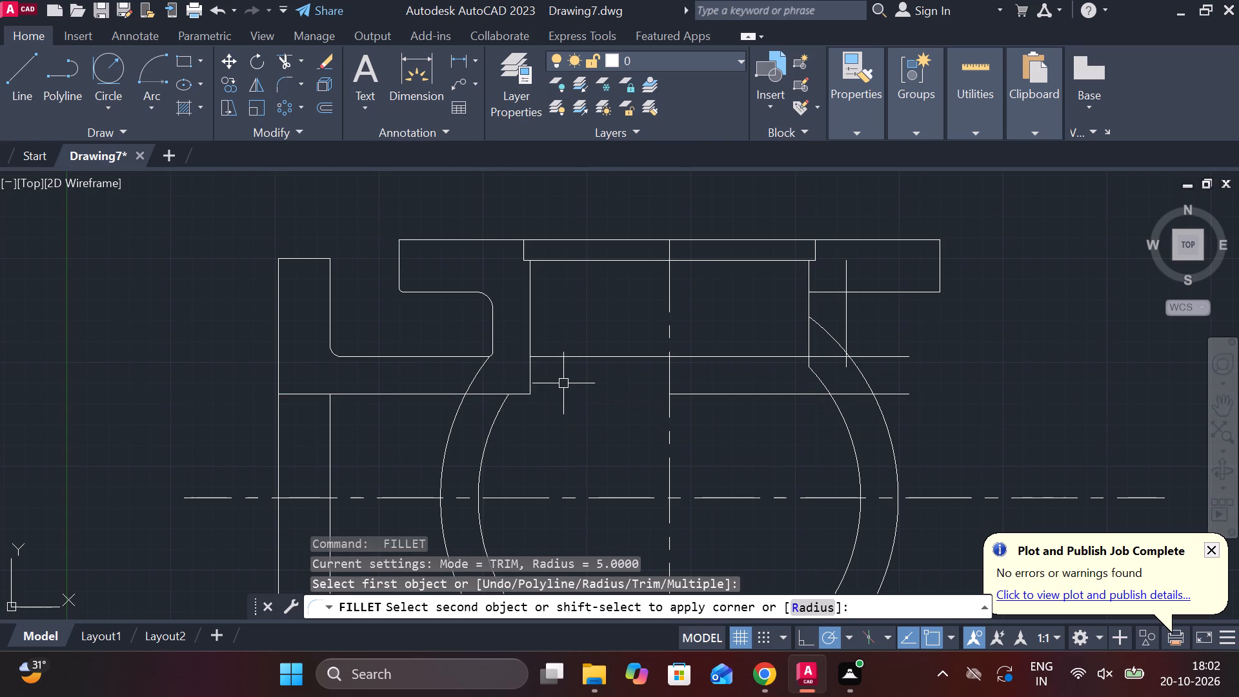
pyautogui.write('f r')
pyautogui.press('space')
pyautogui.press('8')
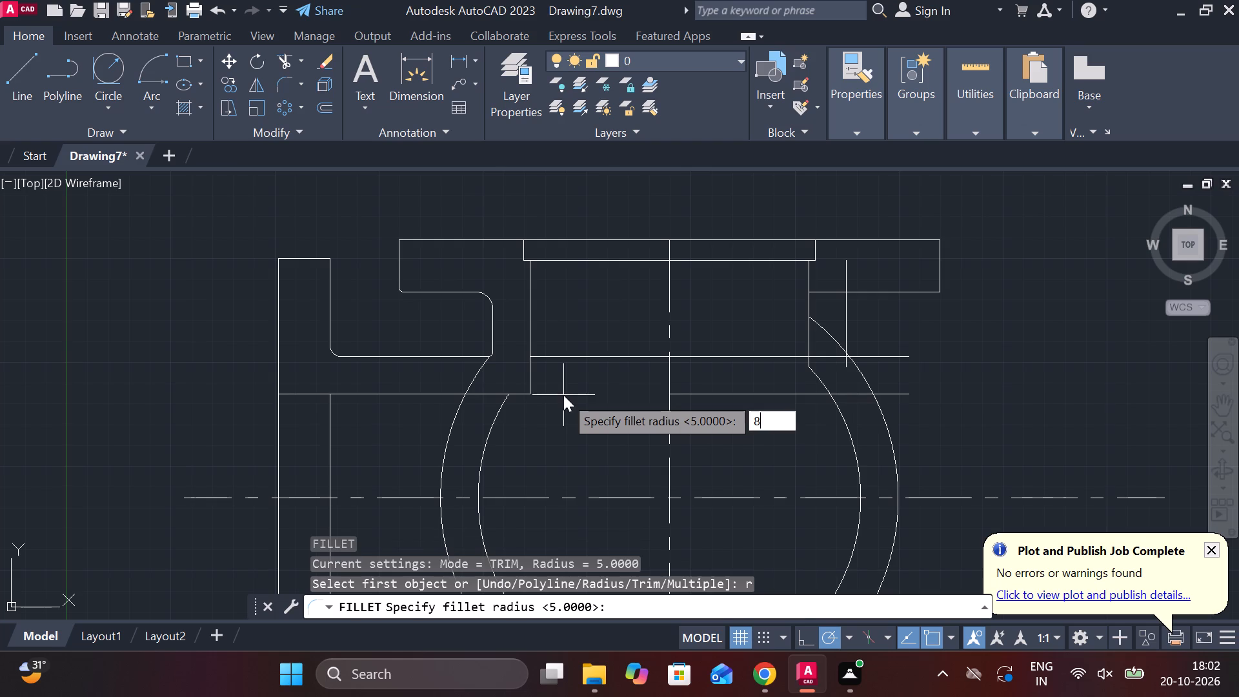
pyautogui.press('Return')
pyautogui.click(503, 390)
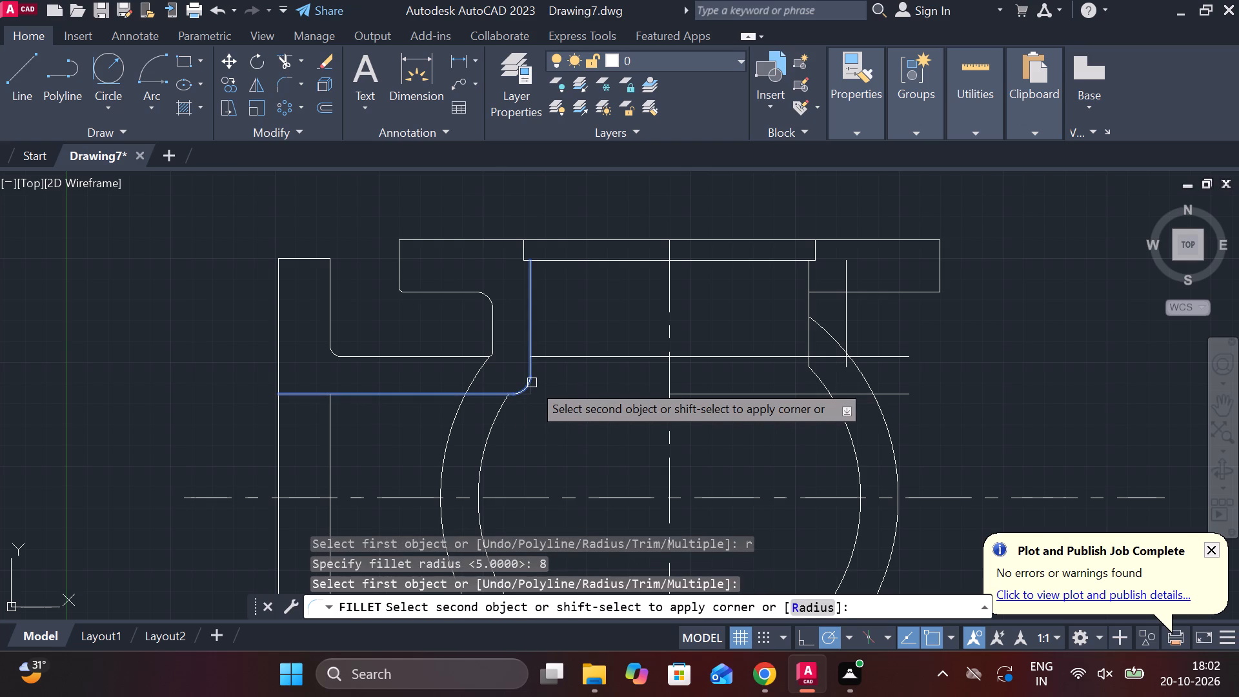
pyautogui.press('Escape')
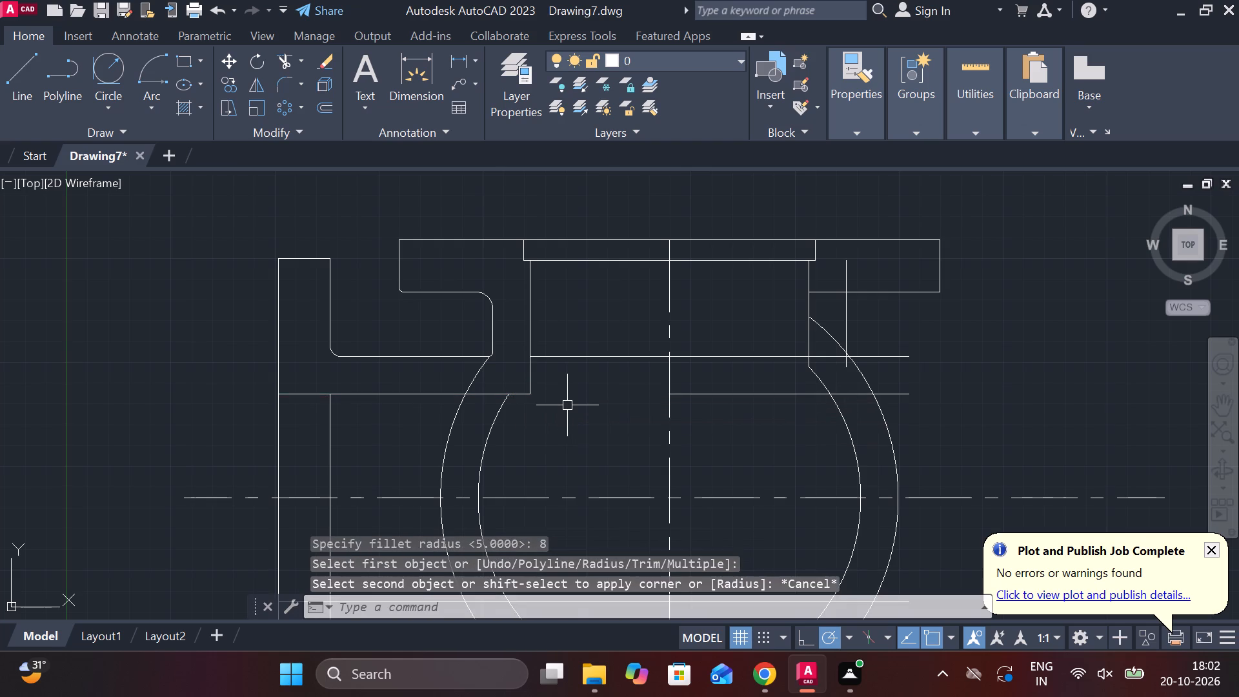
# Fillet the corner between the inner upper branch line and the inner left neck line with radius 10.
pyautogui.write('f r 1o')
pyautogui.press('BackSpace')
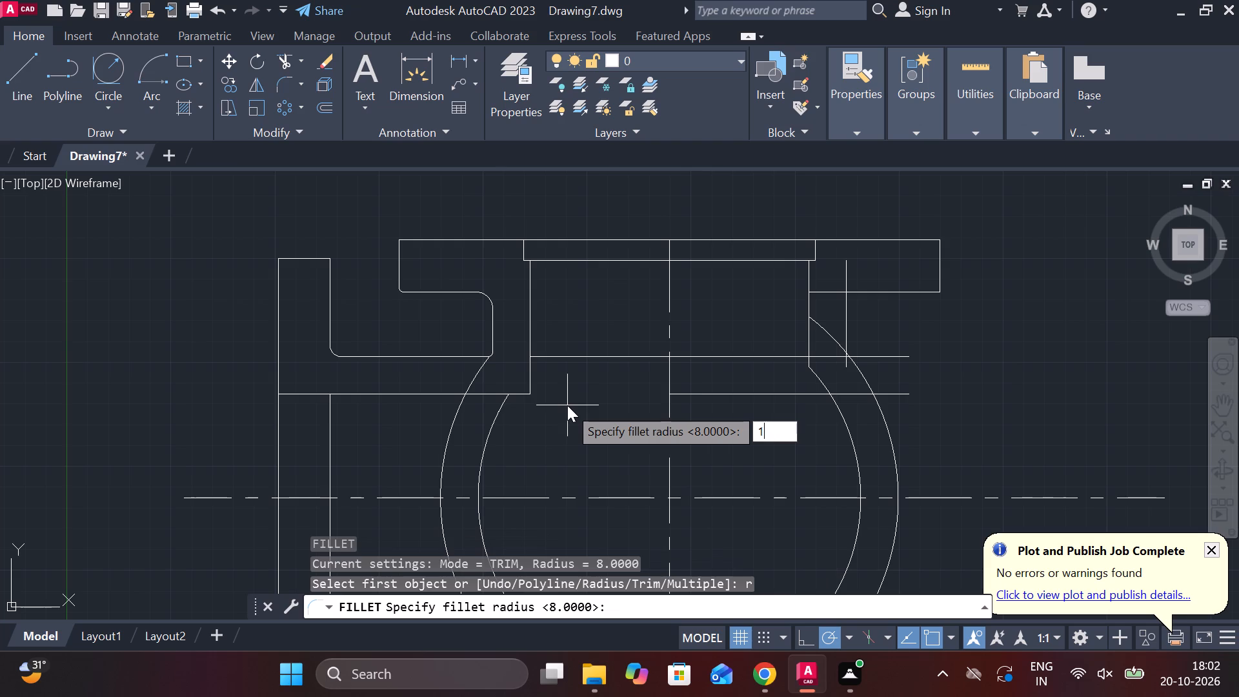
pyautogui.press('0')
pyautogui.press('Return')
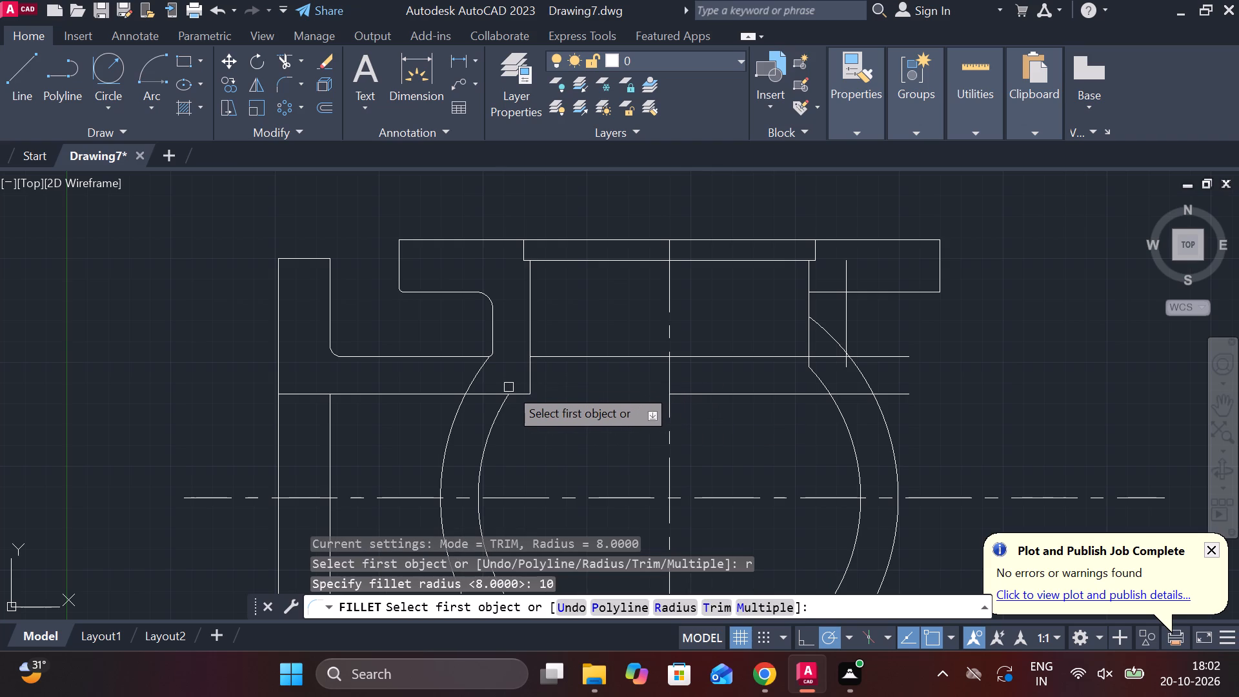
pyautogui.click(492, 392)
pyautogui.click(534, 379)
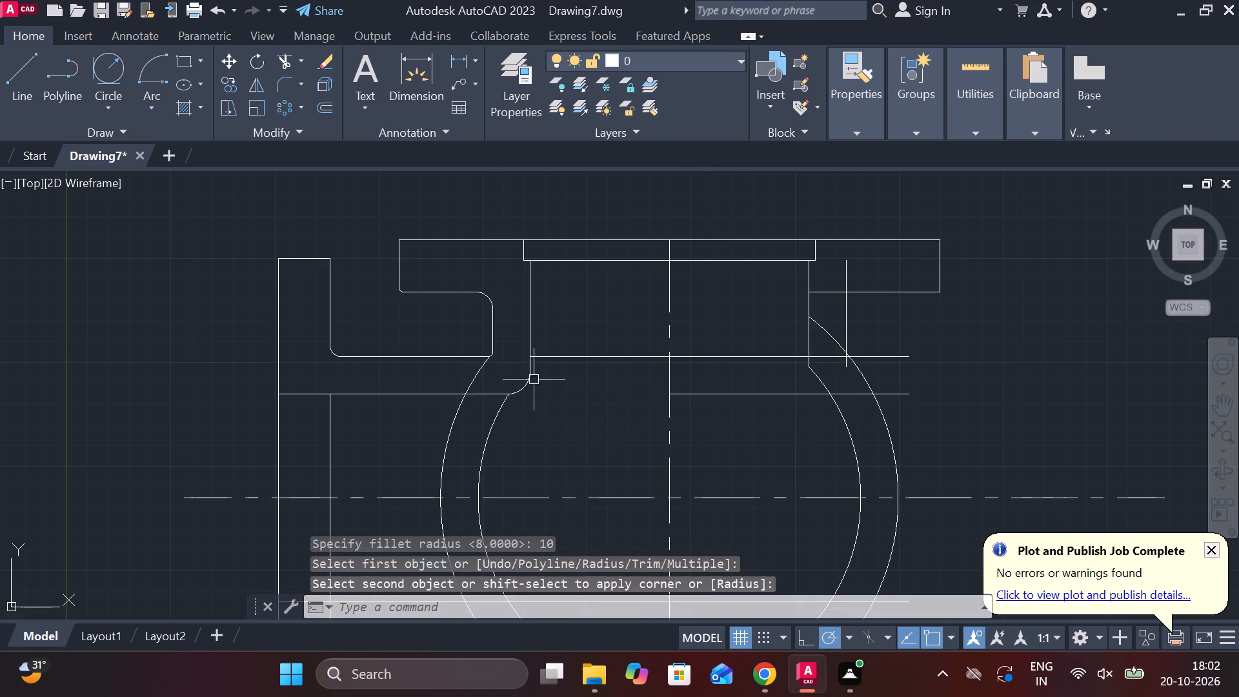
# Erase the two leftover horizontal branch lines crossing the neck's right half and the short vertical line below the top flange's right side.
pyautogui.scroll(-1, 584, 403)
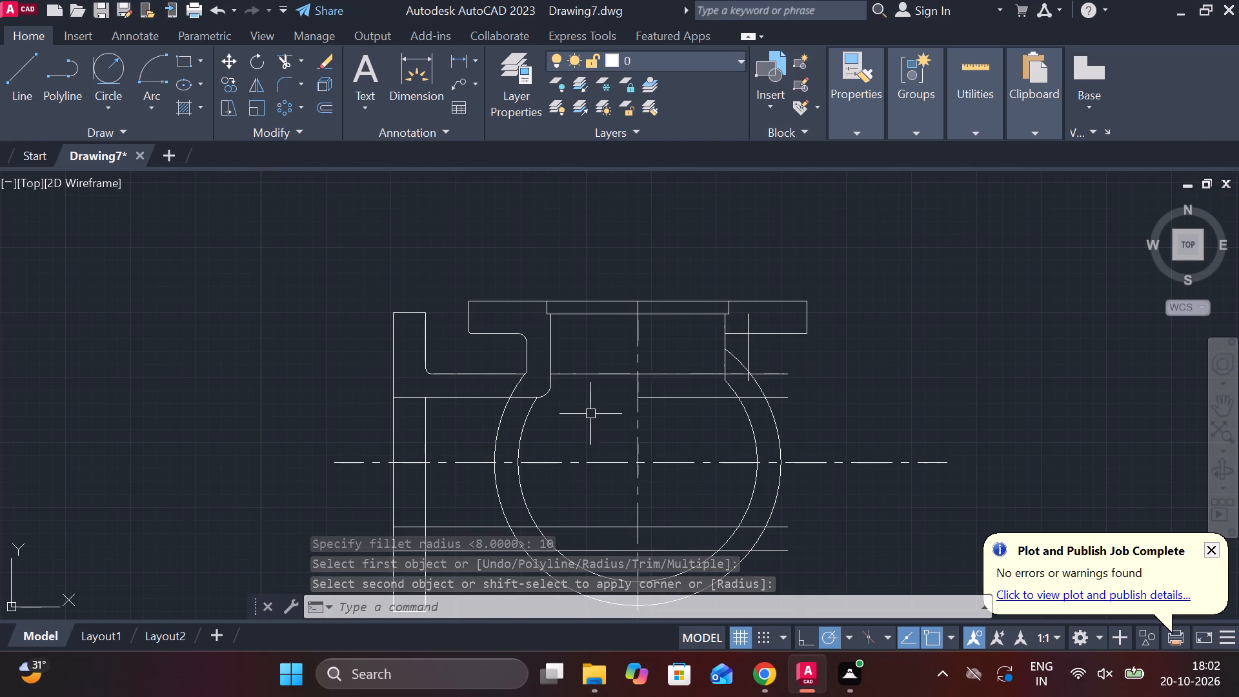
pyautogui.scroll(5, 536, 370)
pyautogui.scroll(-7, 536, 370)
pyautogui.scroll(1, 596, 381)
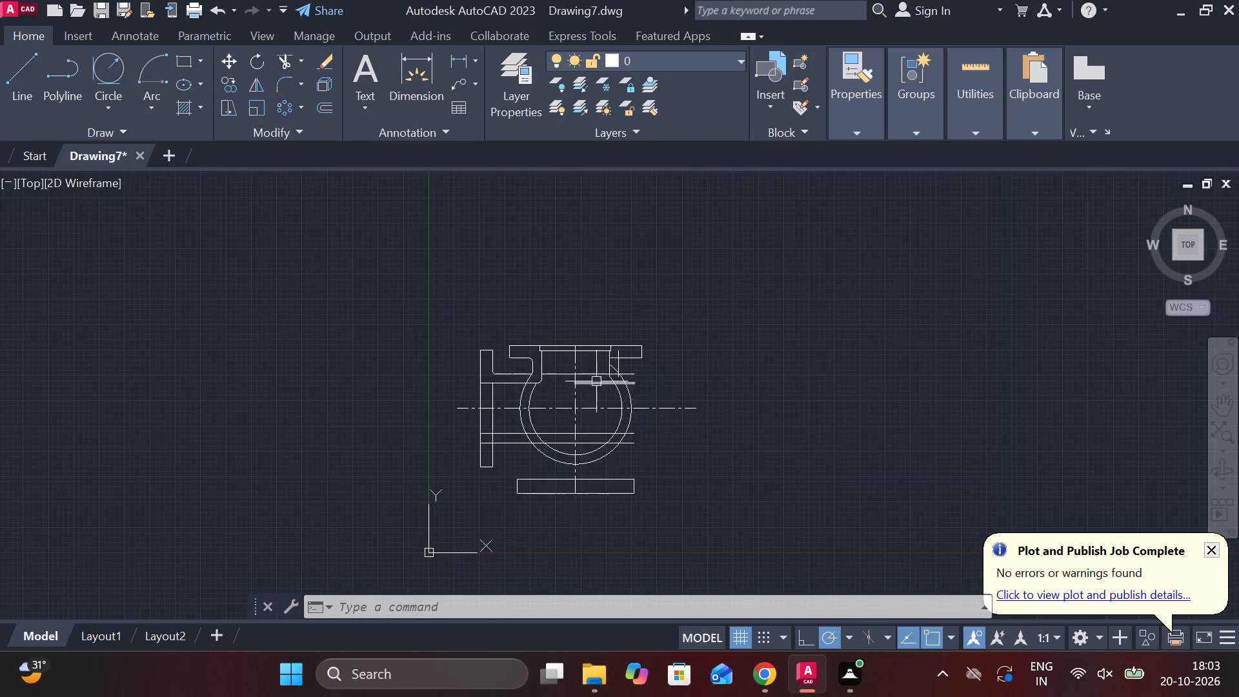
pyautogui.scroll(1, 596, 381)
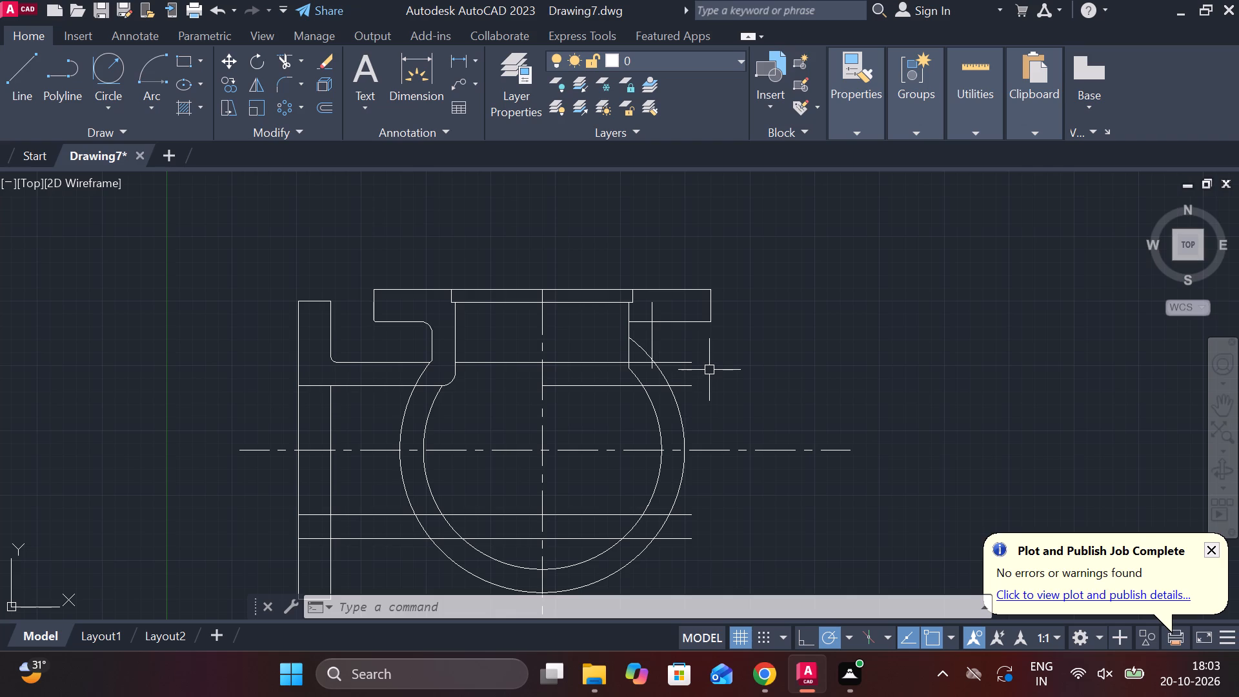
pyautogui.middleClick(587, 364)
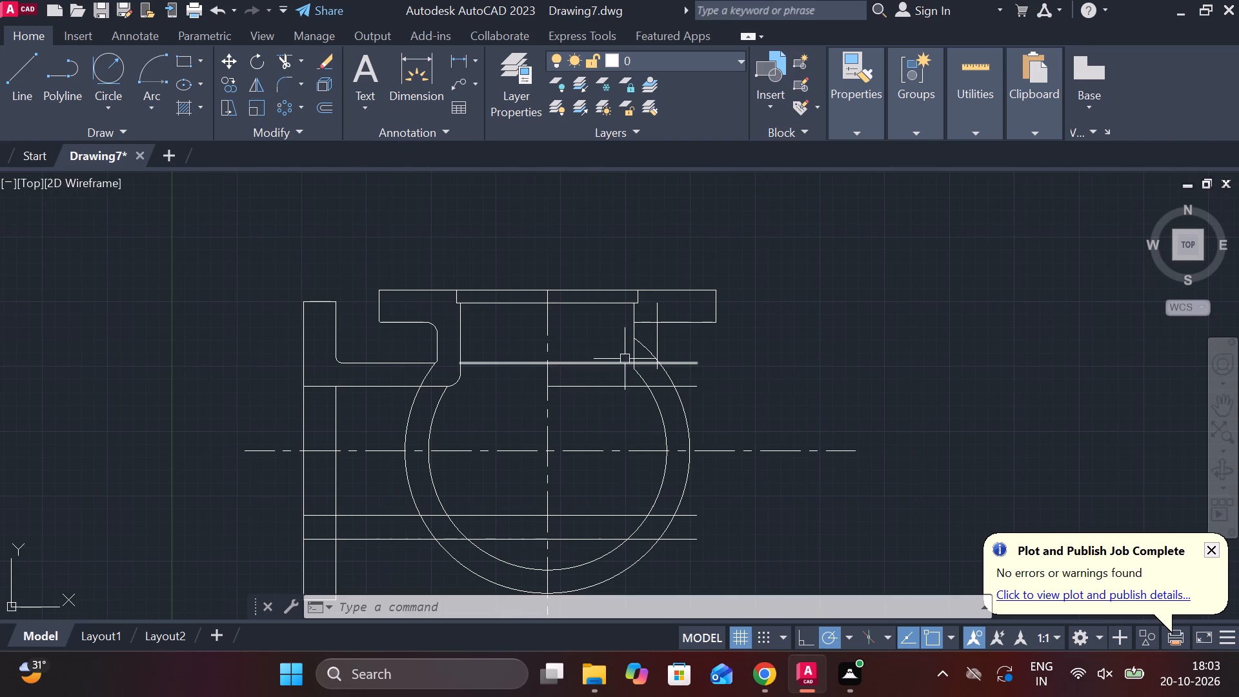
pyautogui.click(596, 365)
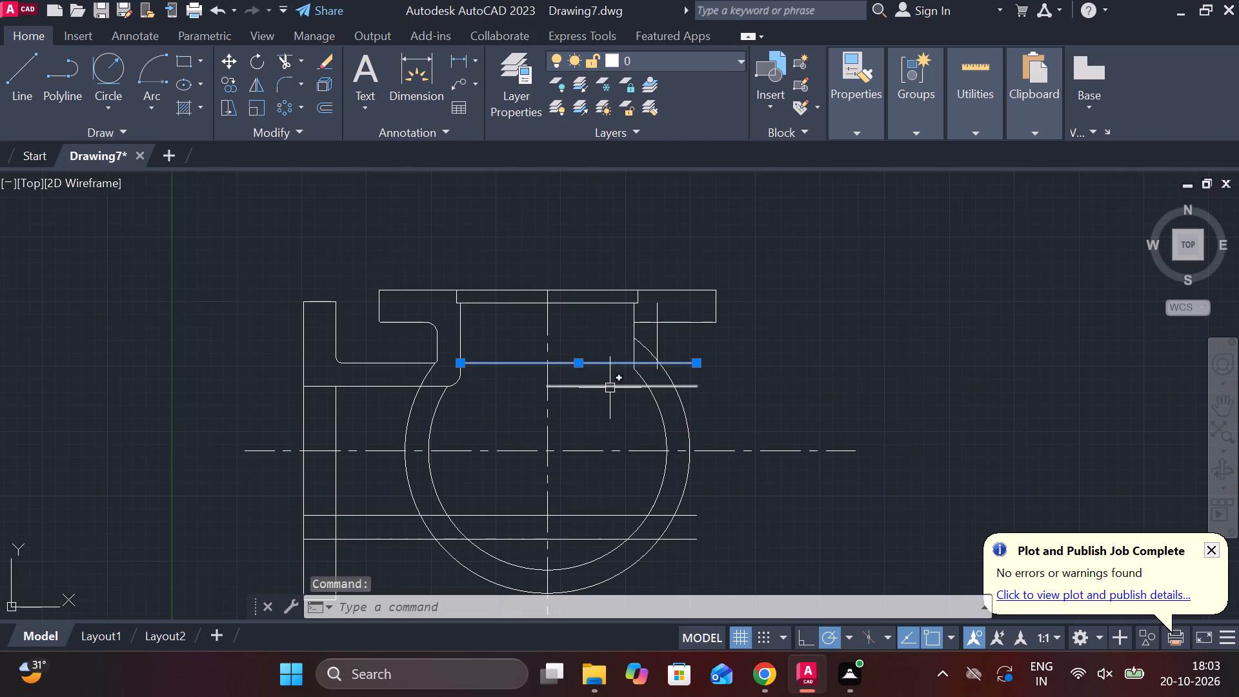
pyautogui.click(610, 388)
pyautogui.click(658, 335)
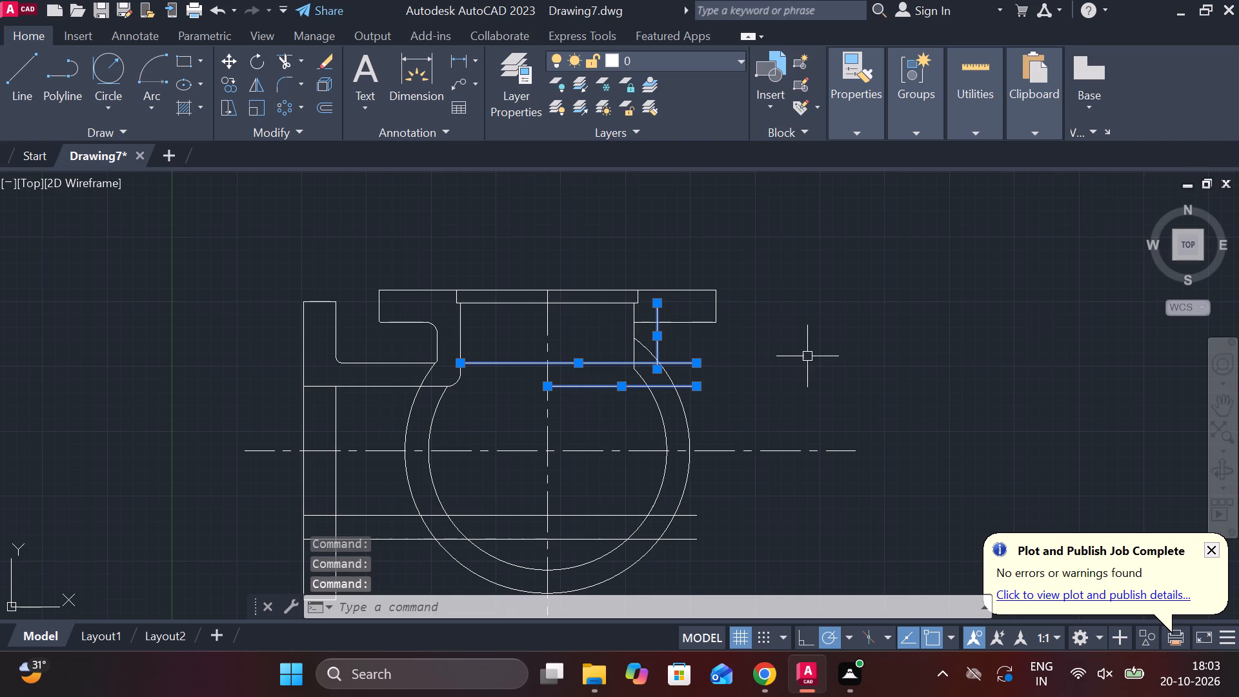
pyautogui.write('e')
pyautogui.press('space')
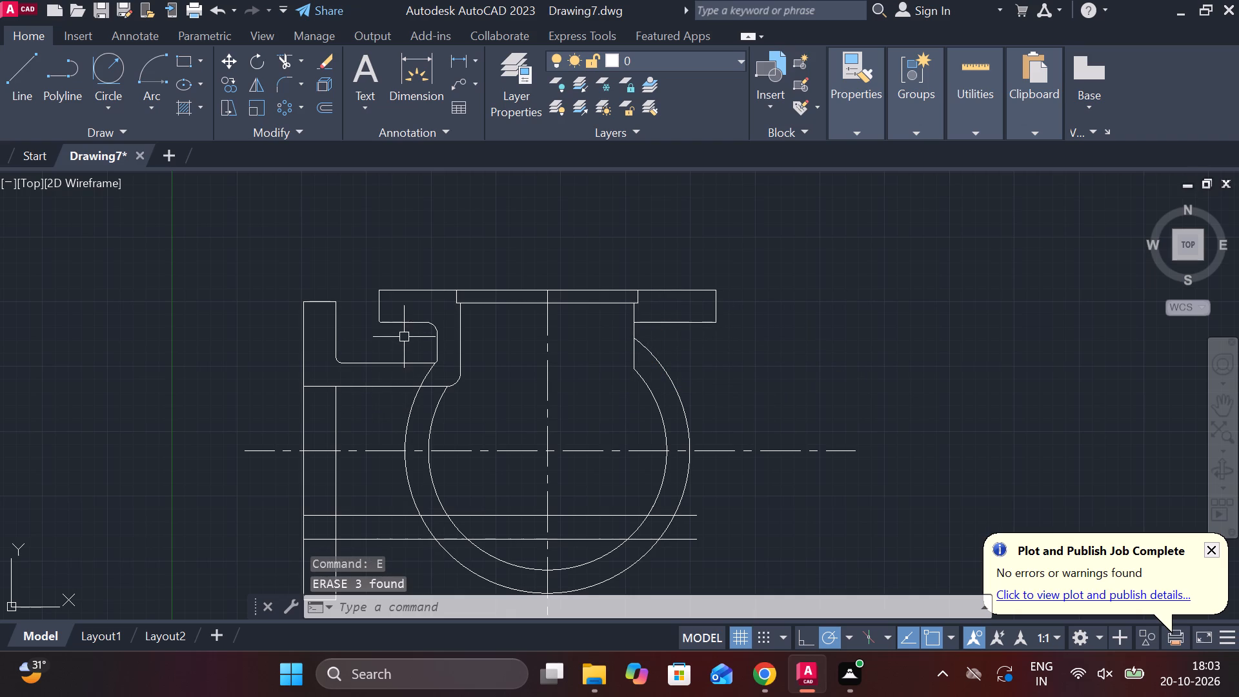
# Trim away the top flange's upper, lower and end edges right of the recess, plus the right inner neck line down to the inner arc.
pyautogui.click(399, 326)
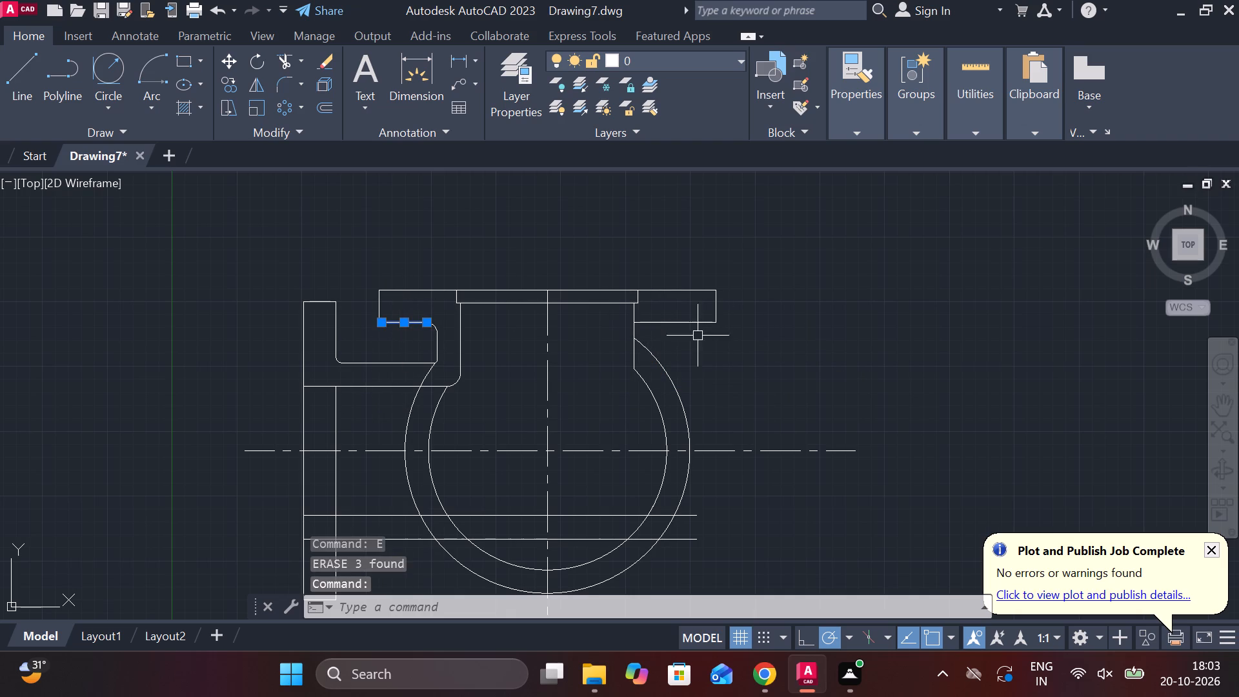
pyautogui.press('Escape')
pyautogui.write('tr')
pyautogui.press('space')
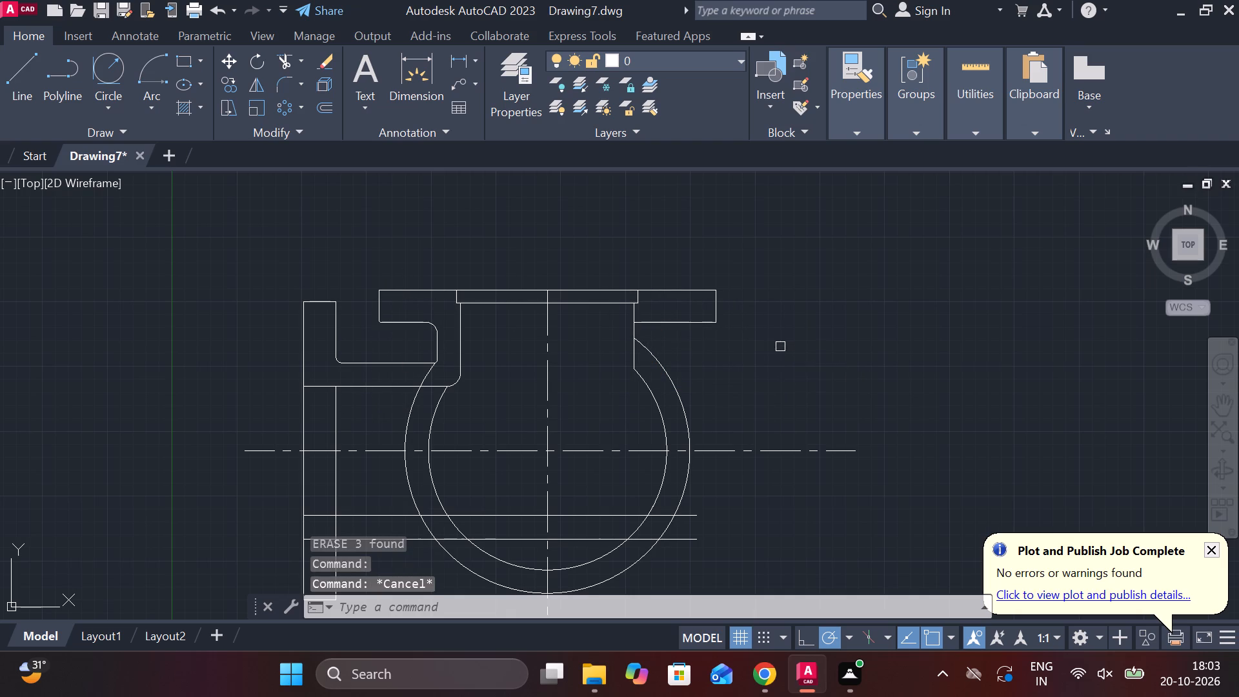
pyautogui.click(659, 319)
pyautogui.click(672, 294)
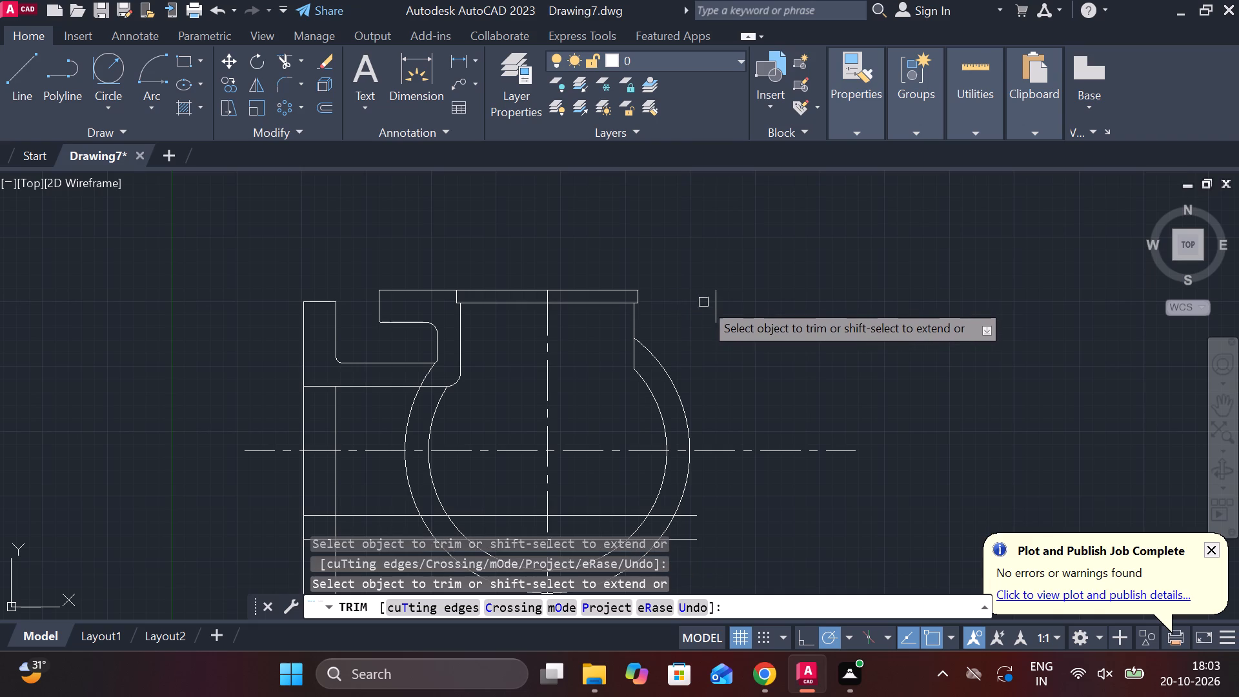
pyautogui.click(715, 304)
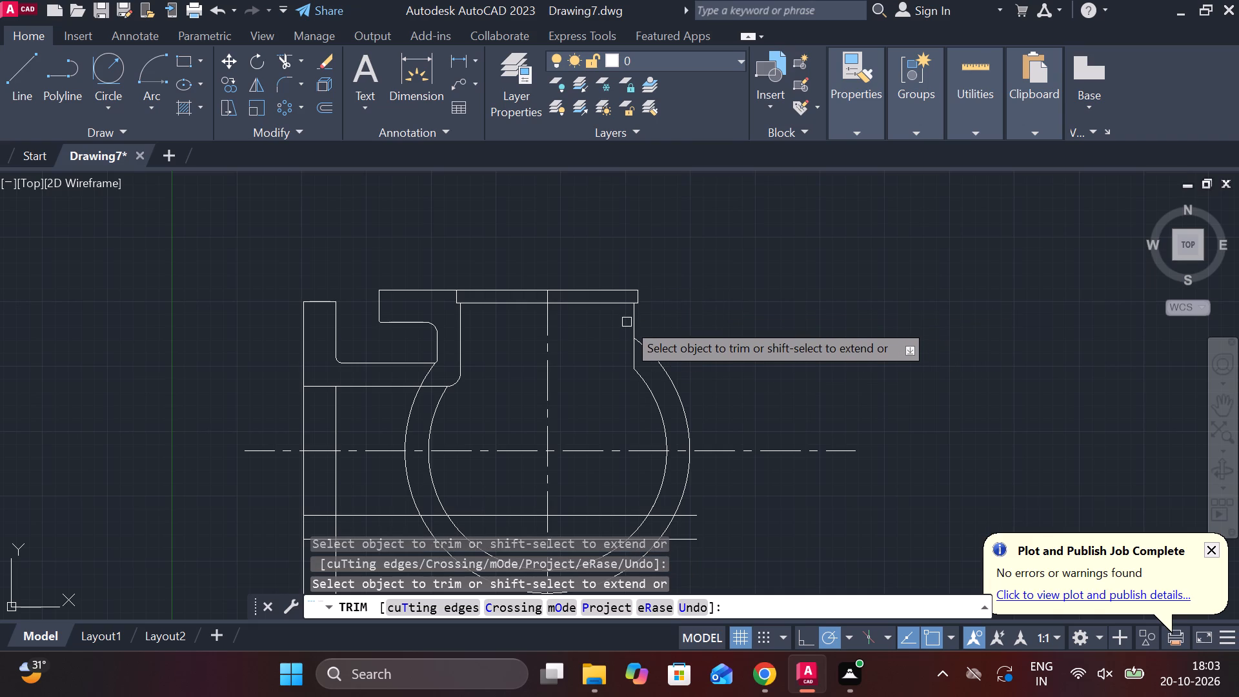
pyautogui.click(638, 319)
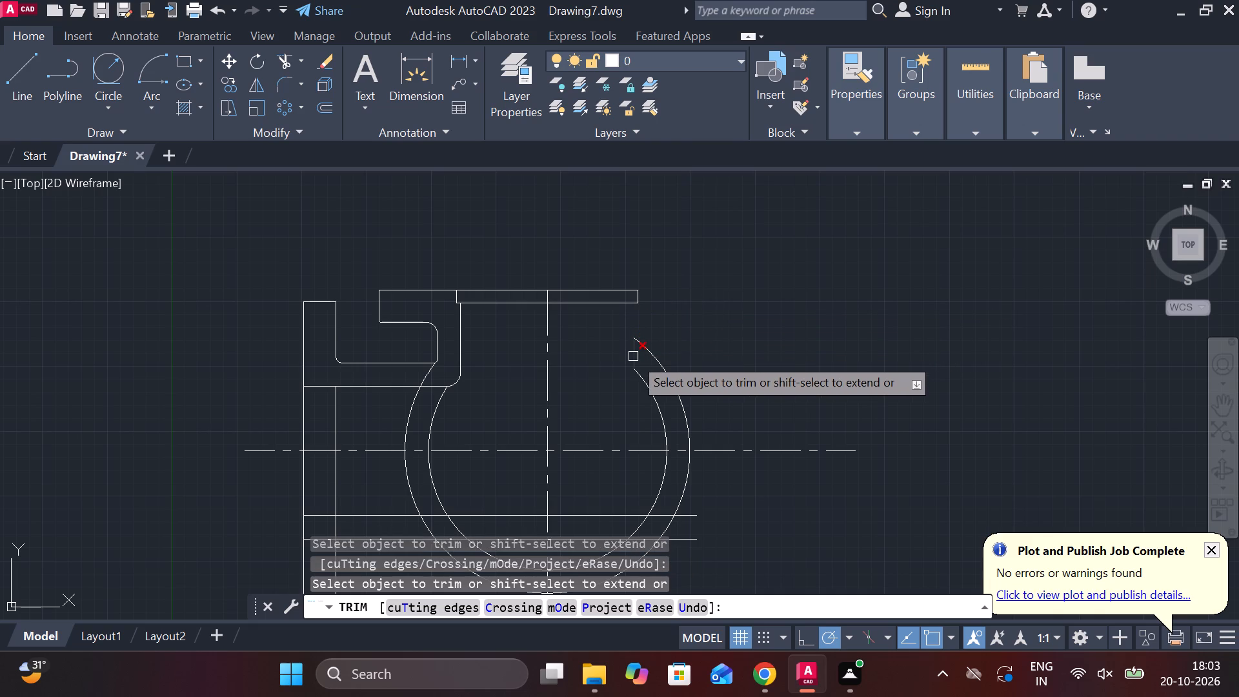
pyautogui.click(633, 356)
pyautogui.press('Escape')
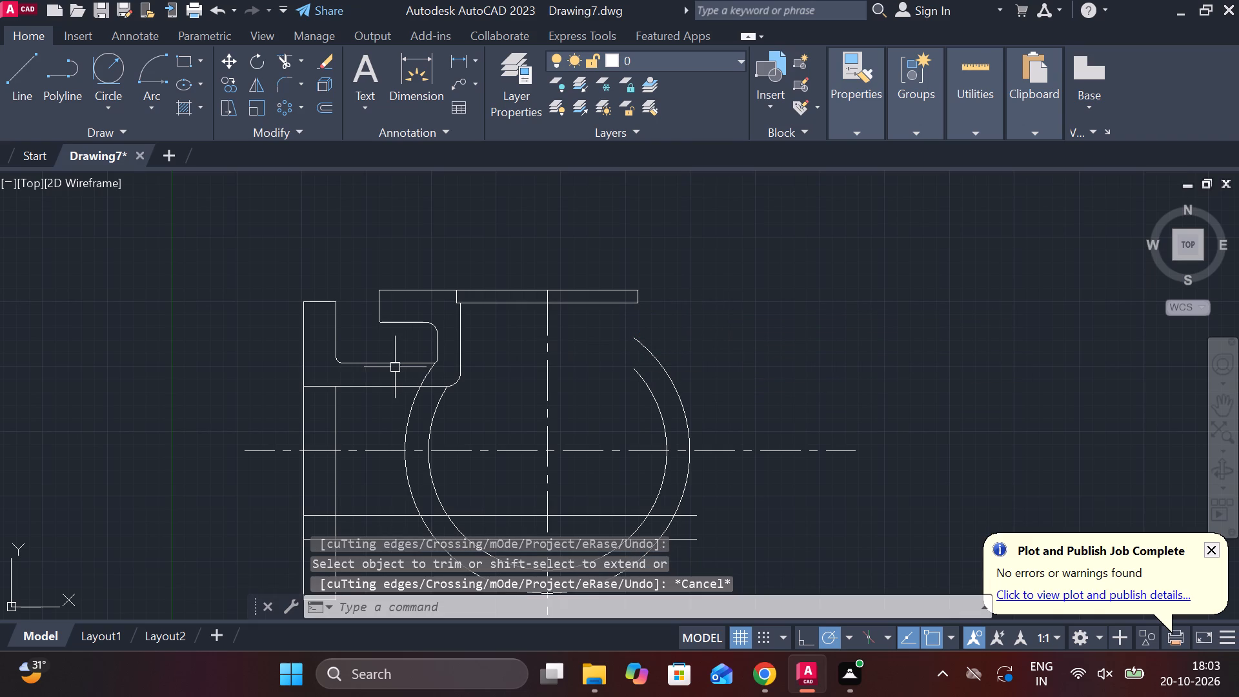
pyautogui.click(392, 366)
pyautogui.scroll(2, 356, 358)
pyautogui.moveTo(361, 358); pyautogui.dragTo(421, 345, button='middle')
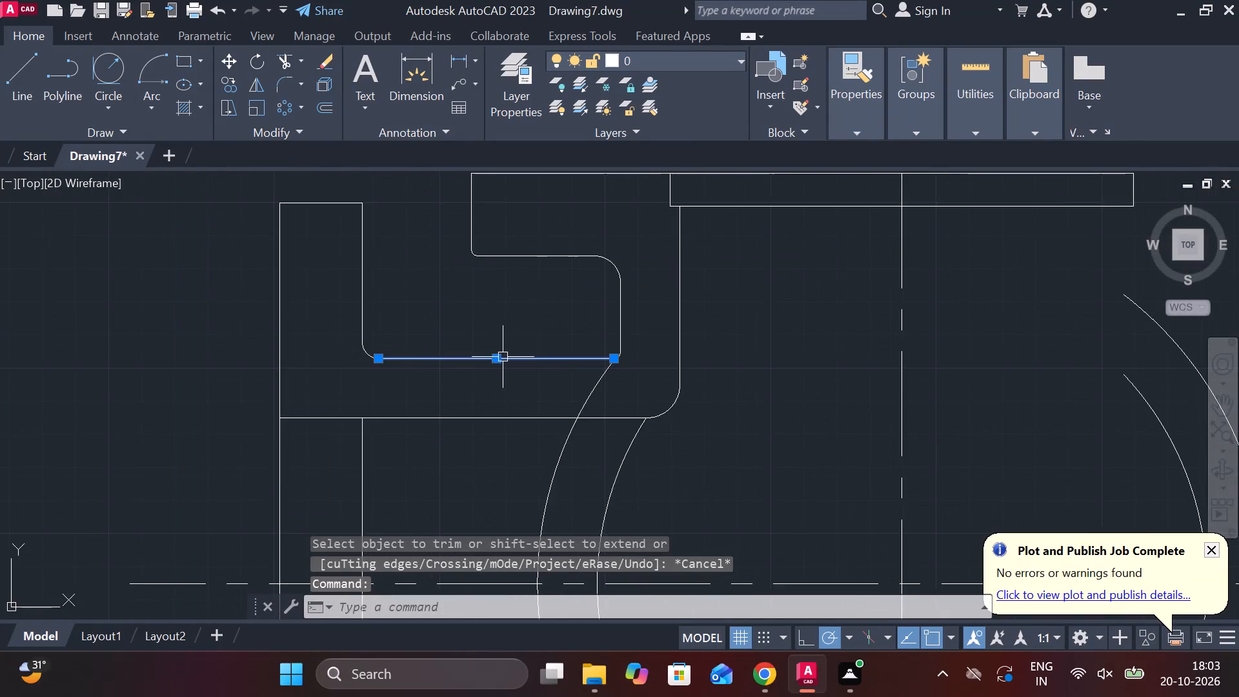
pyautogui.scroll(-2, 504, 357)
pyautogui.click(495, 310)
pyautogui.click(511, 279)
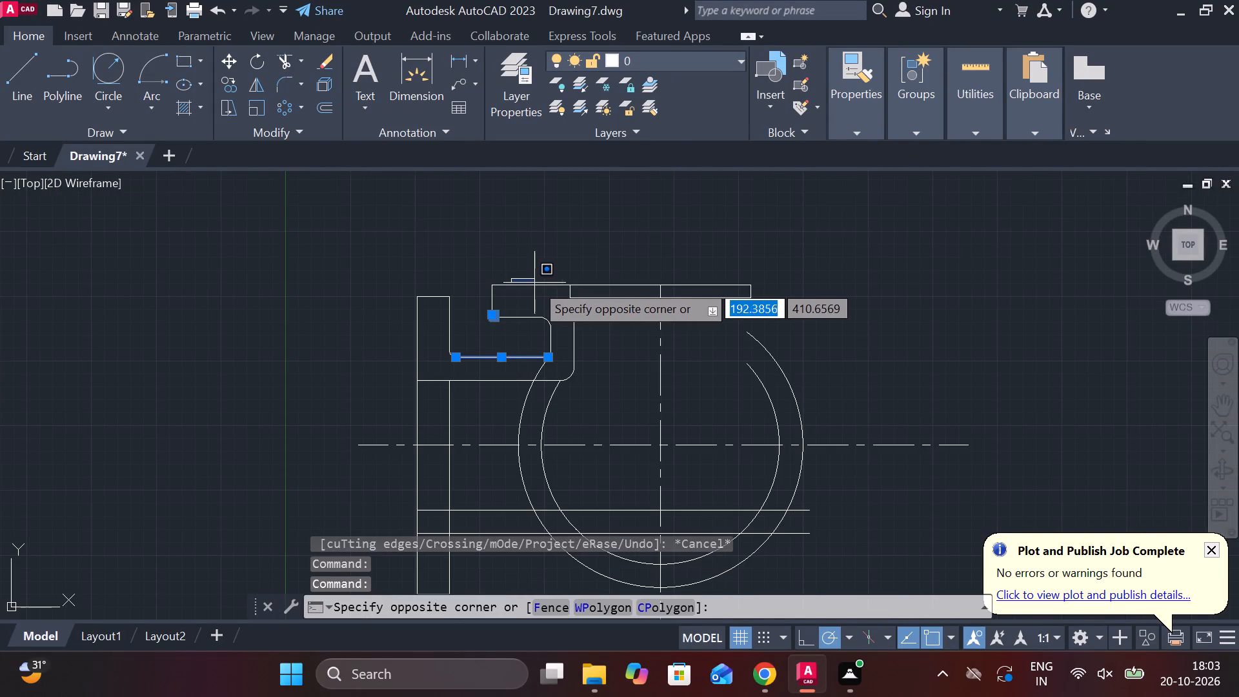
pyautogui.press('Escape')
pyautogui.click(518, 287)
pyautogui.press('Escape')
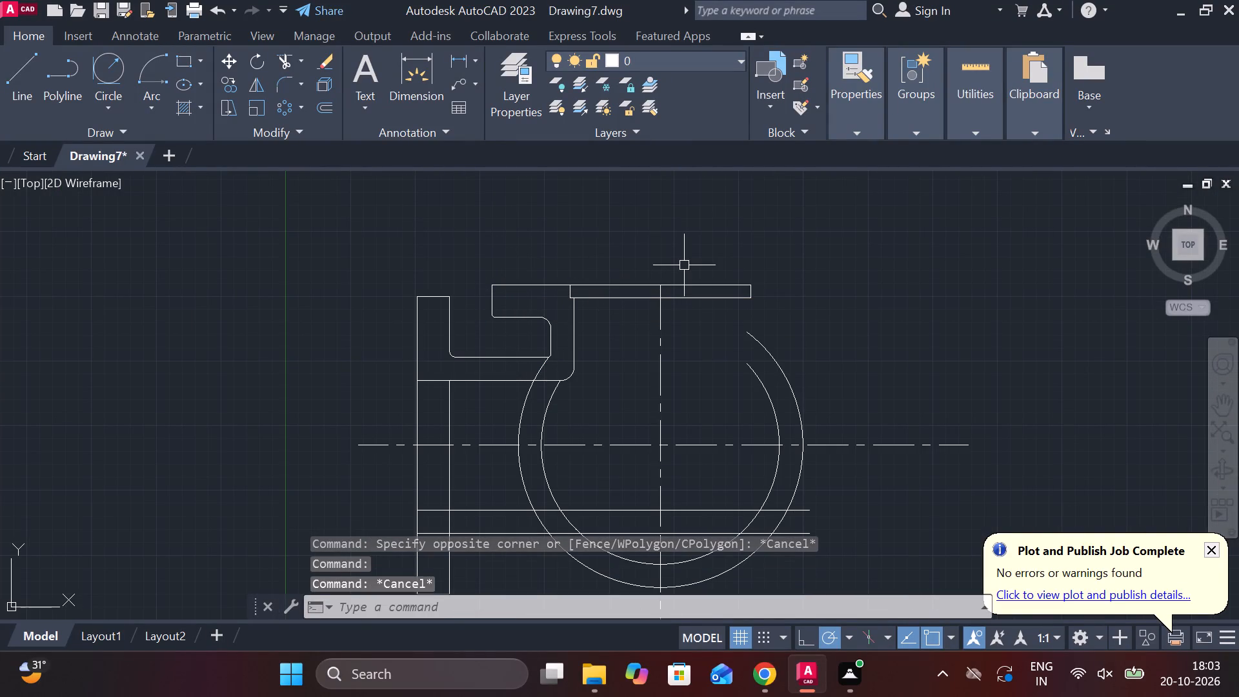
# Trim the top edge between the recess's left side and the vertical centerline.
pyautogui.write('tr')
pyautogui.press('space')
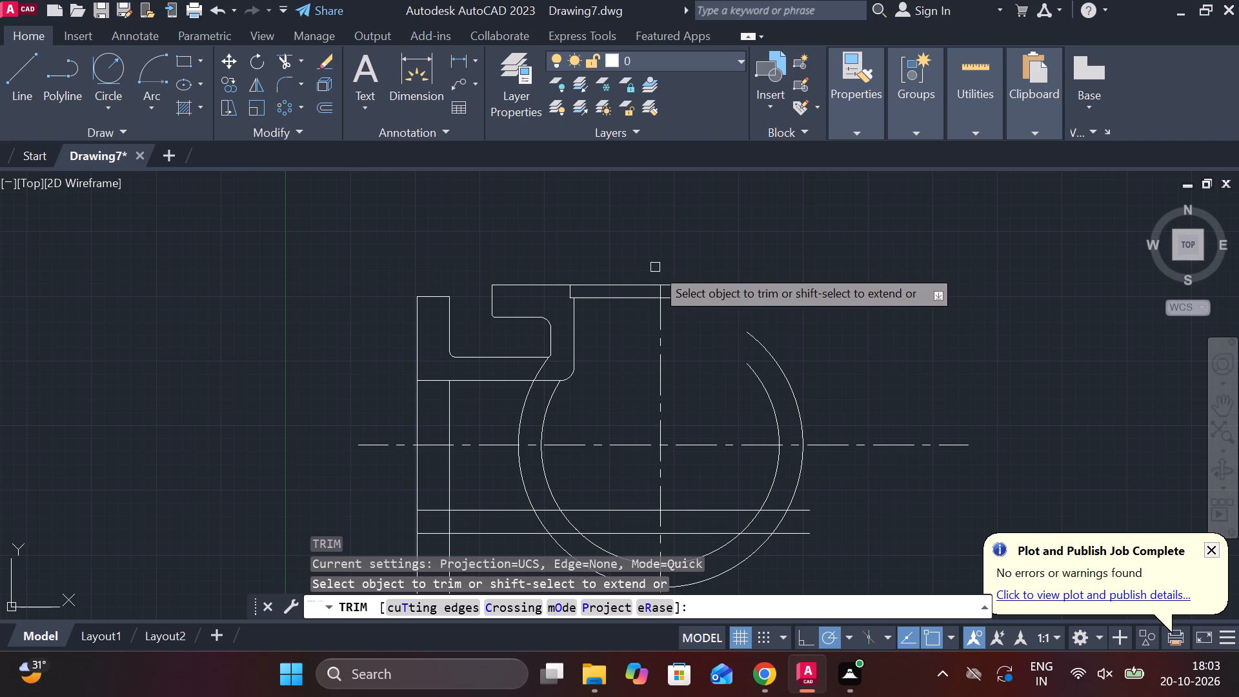
pyautogui.click(622, 285)
pyautogui.press('Escape')
# Mirror the left flange edges, outer and inner neck lines, their fillets and the outer upper branch line about the vertical centerline, keeping the originals.
pyautogui.scroll(2, 565, 279)
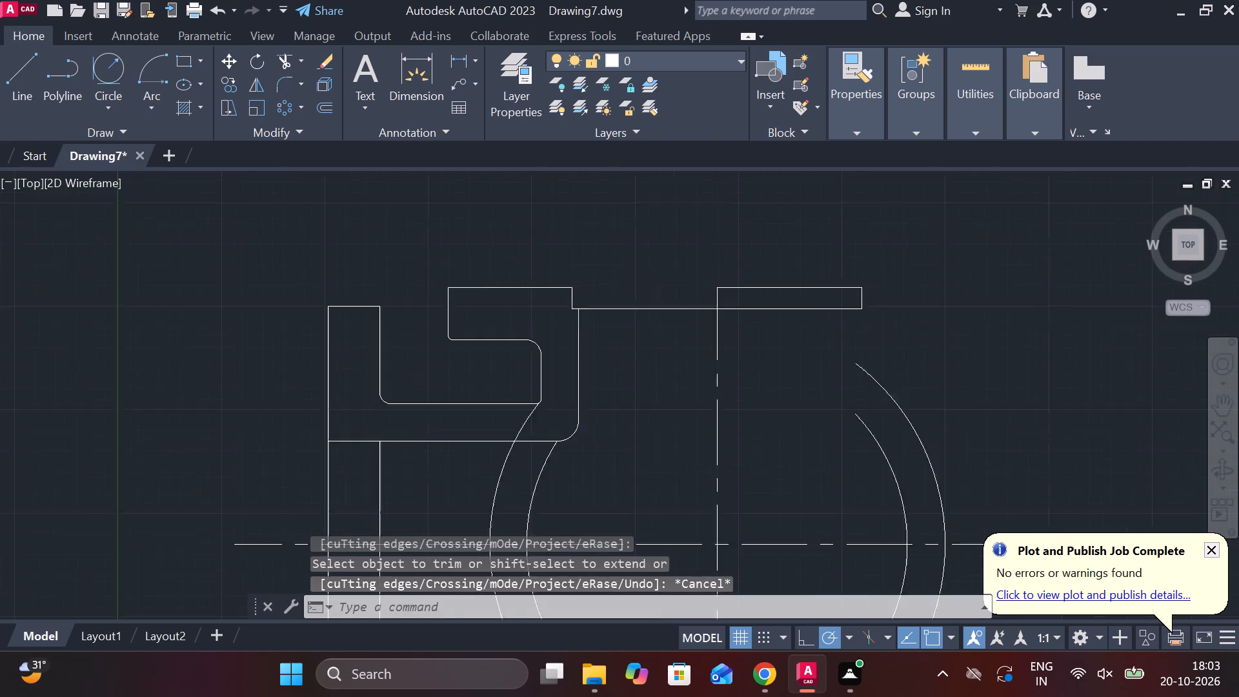
pyautogui.click(538, 294)
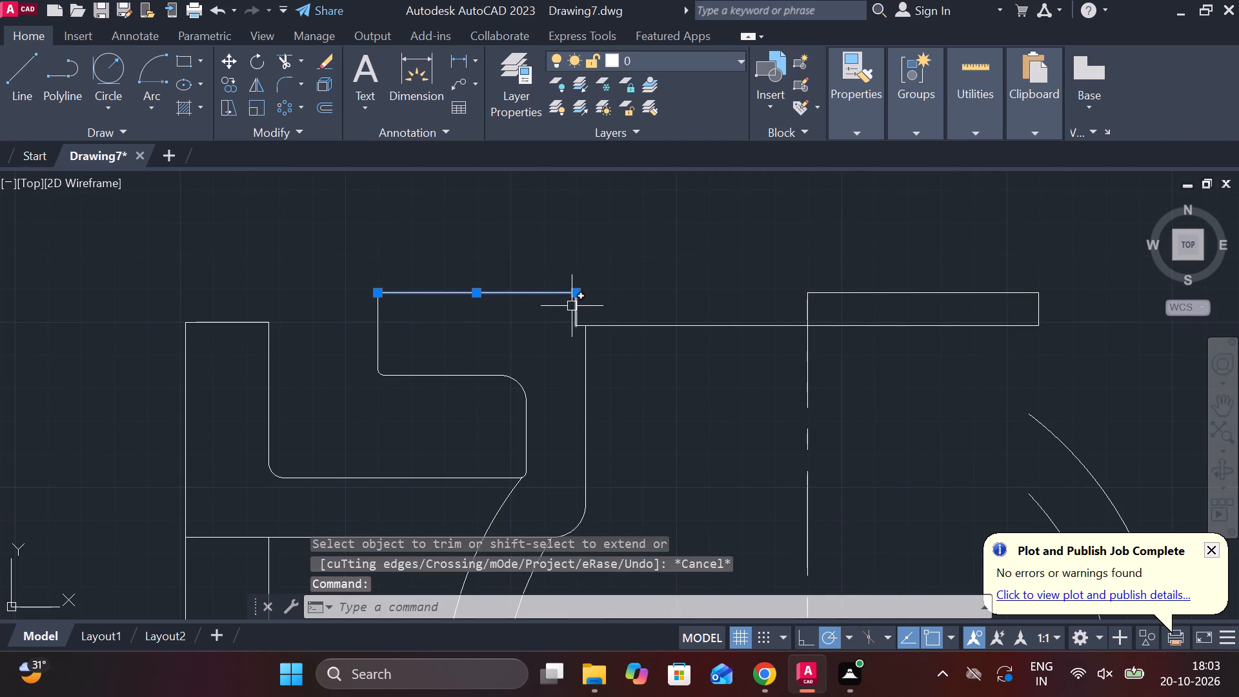
pyautogui.click(374, 334)
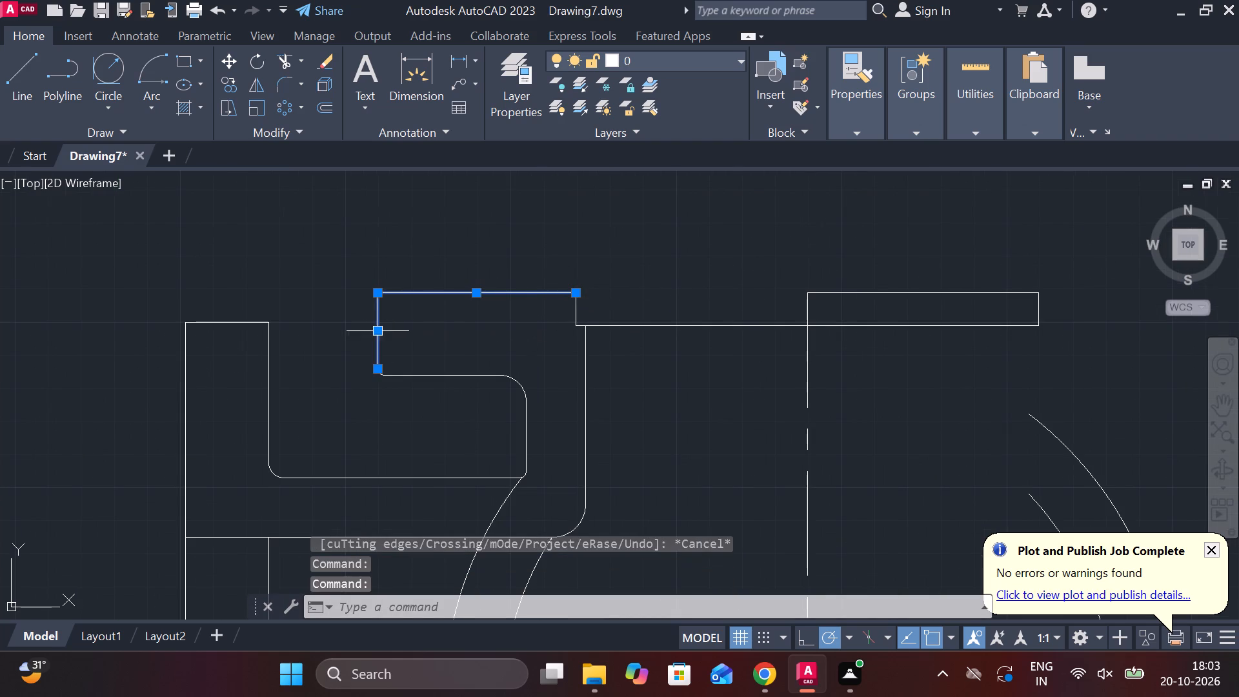
pyautogui.scroll(2, 401, 374)
pyautogui.click(351, 372)
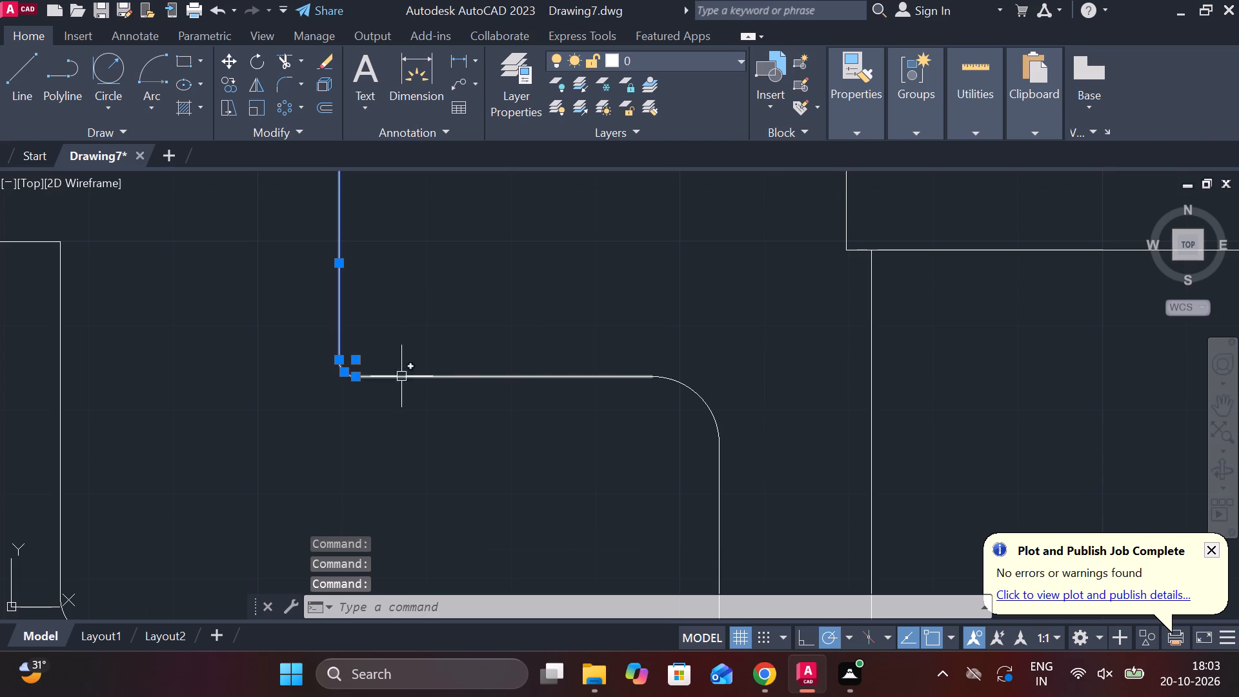
pyautogui.click(598, 381)
pyautogui.click(693, 390)
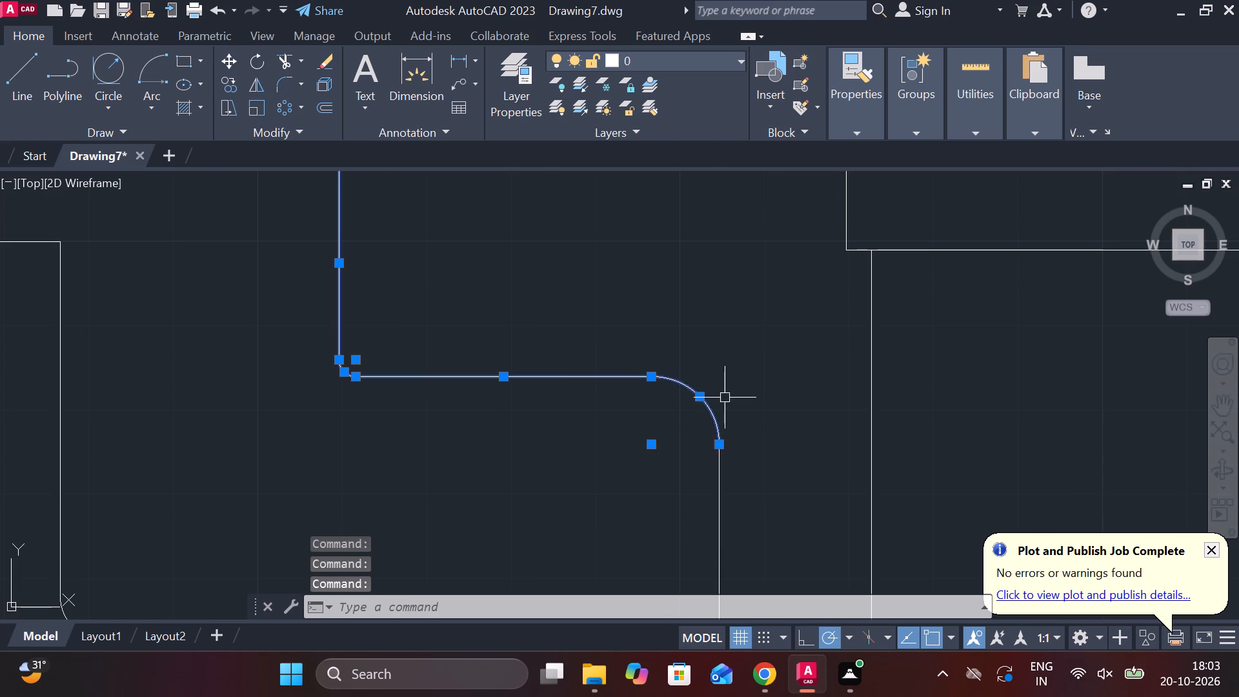
pyautogui.scroll(-2, 731, 397)
pyautogui.scroll(1, 754, 439)
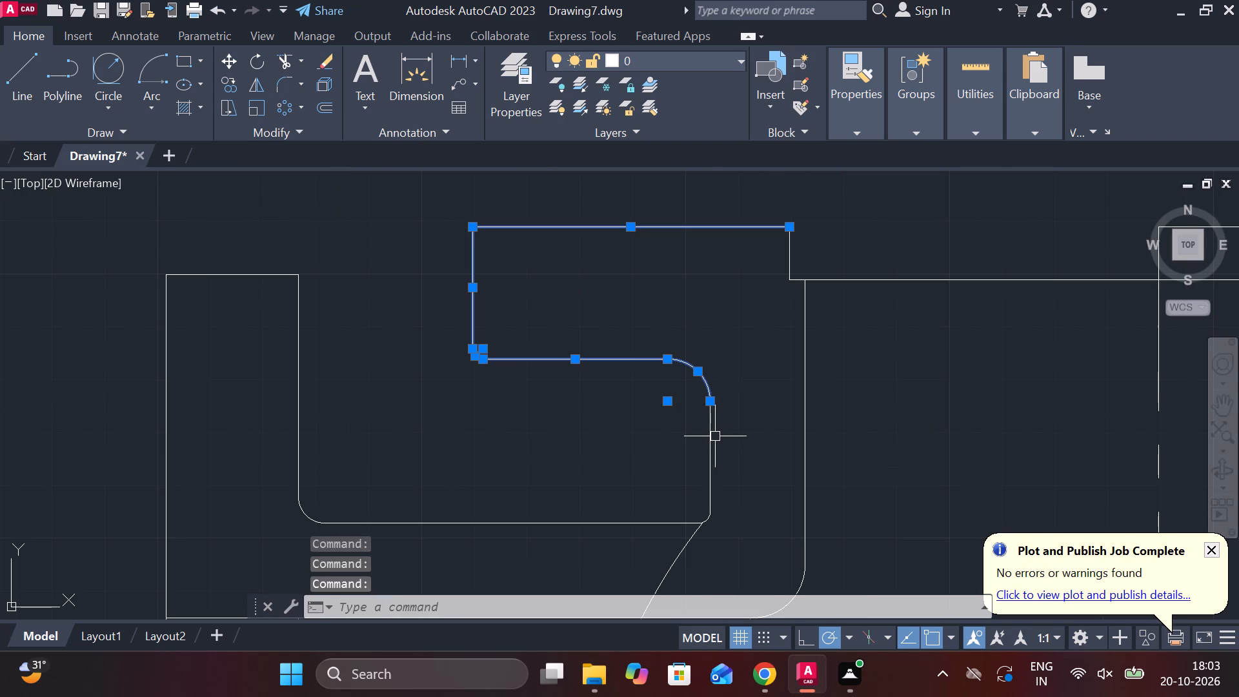
pyautogui.click(712, 444)
pyautogui.moveTo(631, 455); pyautogui.dragTo(605, 391, button='middle')
pyautogui.scroll(-1, 605, 390)
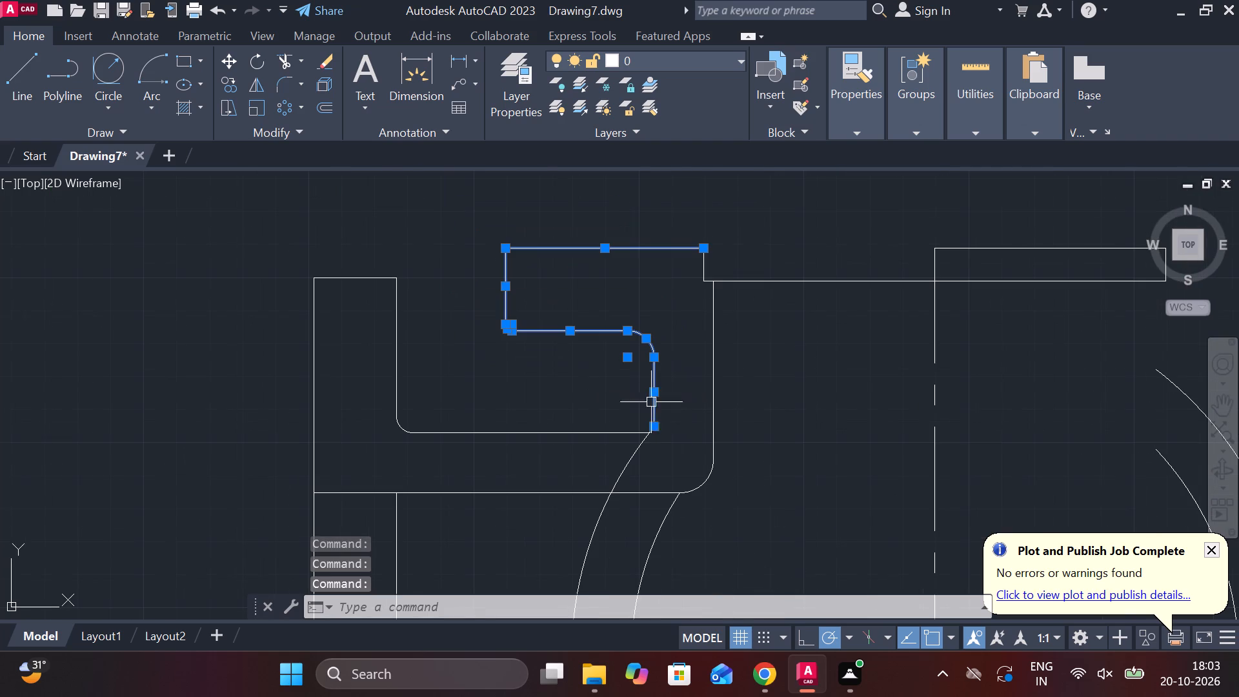
pyautogui.click(717, 383)
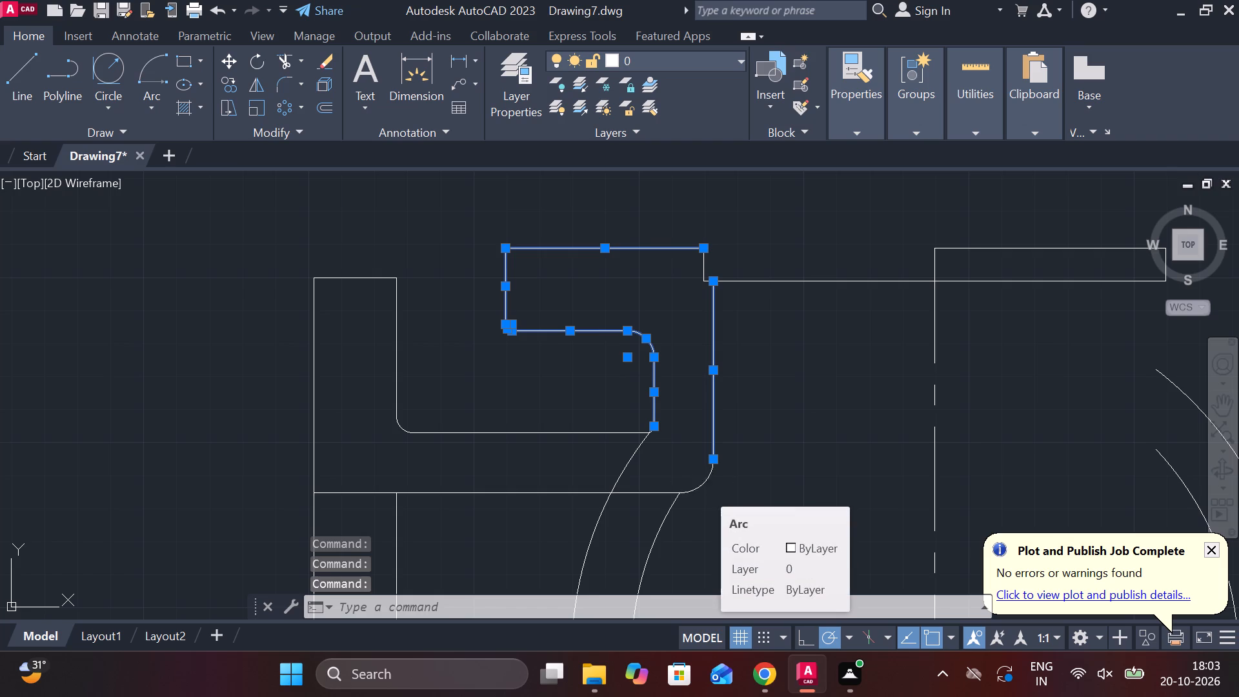
pyautogui.click(700, 482)
pyautogui.click(545, 436)
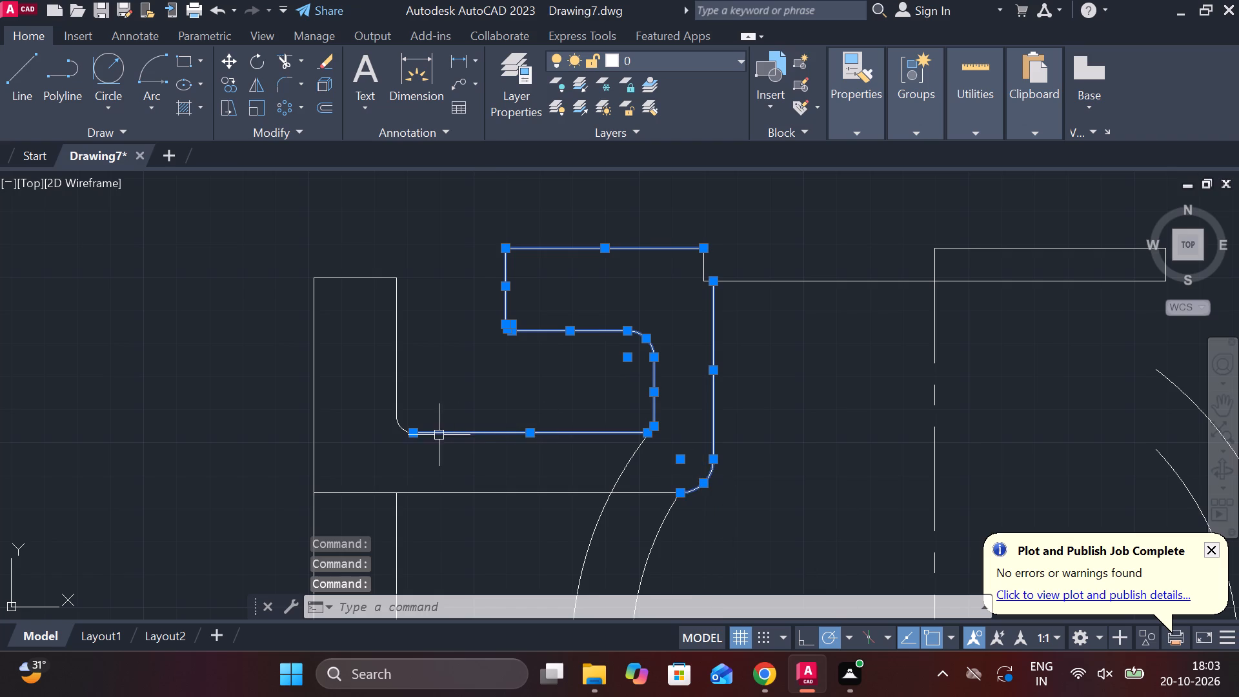
pyautogui.scroll(-1, 490, 427)
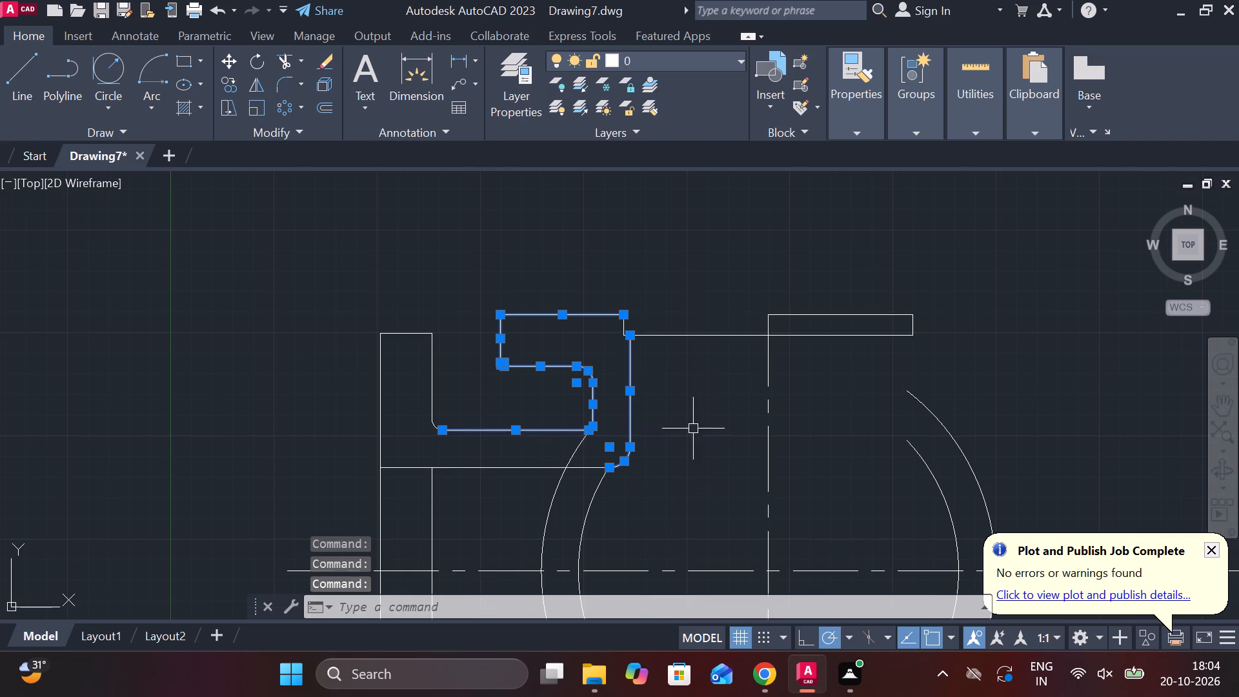
pyautogui.write('mi')
pyautogui.press('Return')
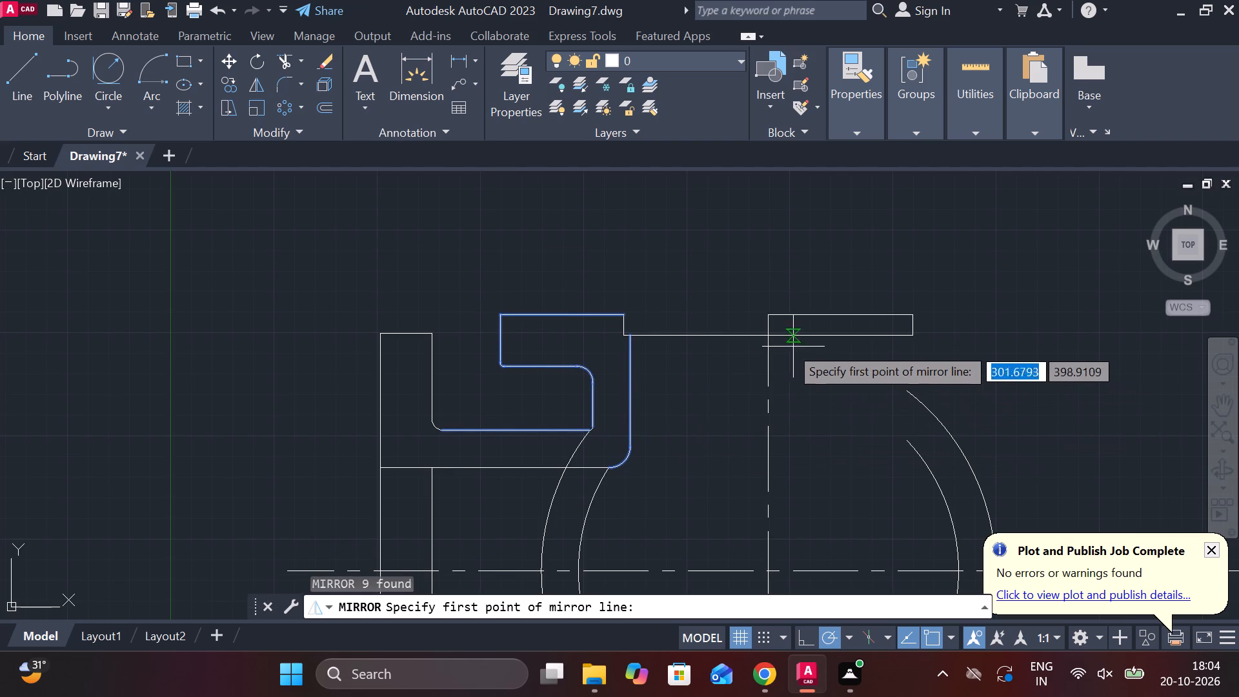
pyautogui.click(767, 343)
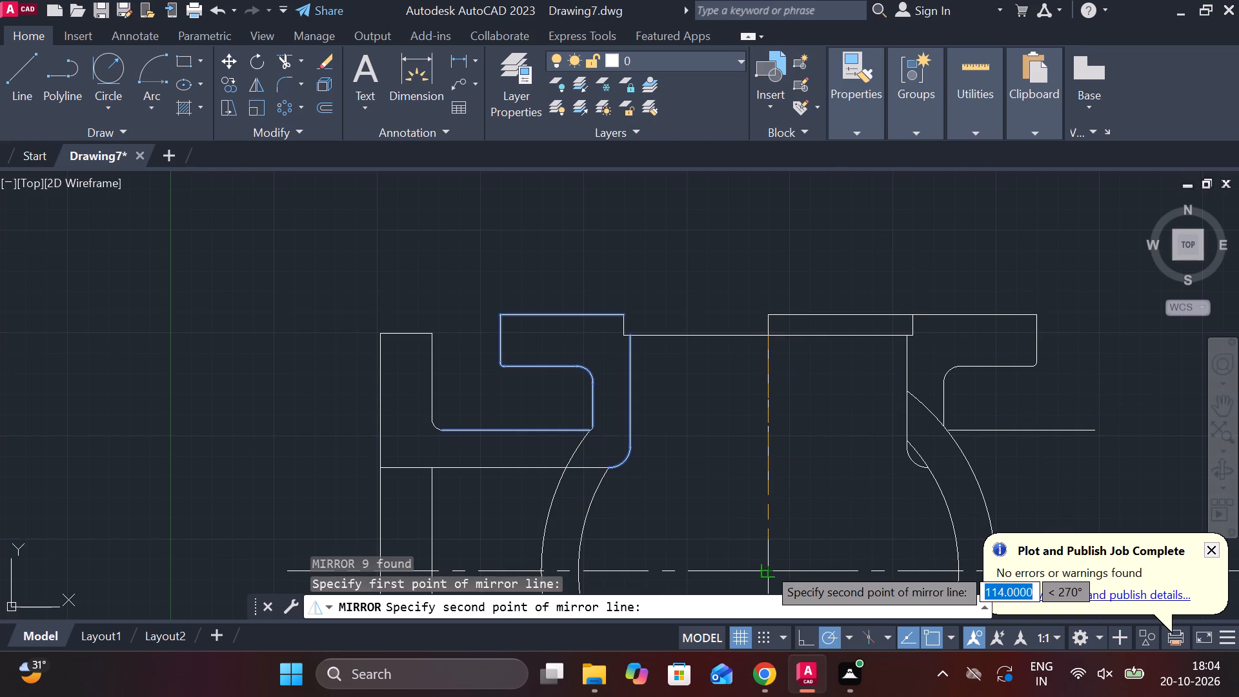
pyautogui.click(767, 566)
pyautogui.moveTo(801, 561); pyautogui.dragTo(740, 462, button='middle')
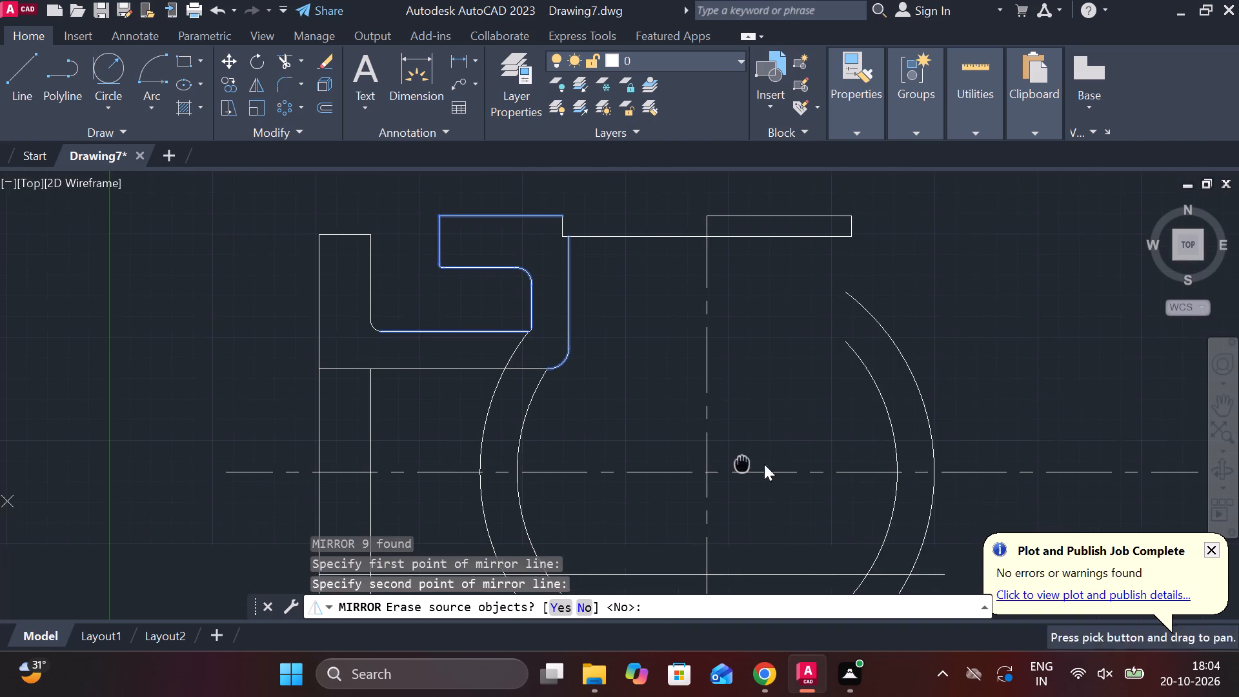
pyautogui.moveTo(780, 532); pyautogui.dragTo(801, 561)
pyautogui.moveTo(822, 417); pyautogui.dragTo(772, 471, button='middle')
pyautogui.scroll(-1, 914, 434)
pyautogui.scroll(1, 948, 403)
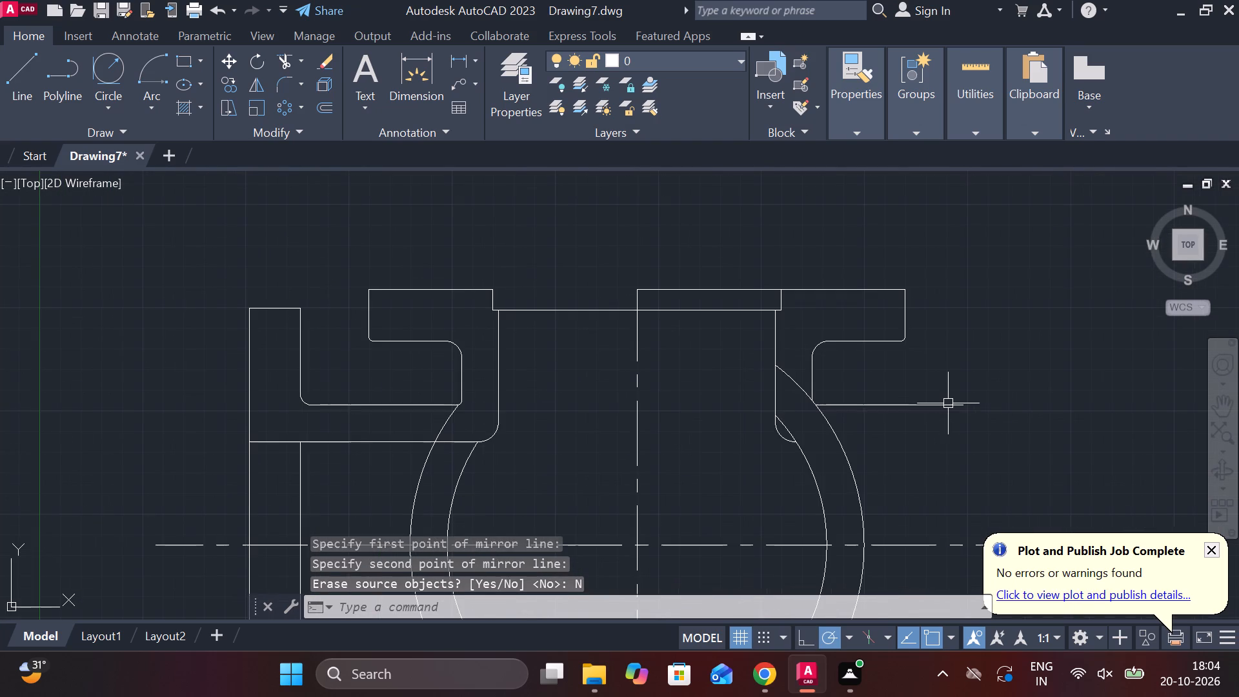
# Extend the right half of the recess's top edge across the centerline to the recess's left side.
pyautogui.press('Escape')
pyautogui.write('ex')
pyautogui.press('space')
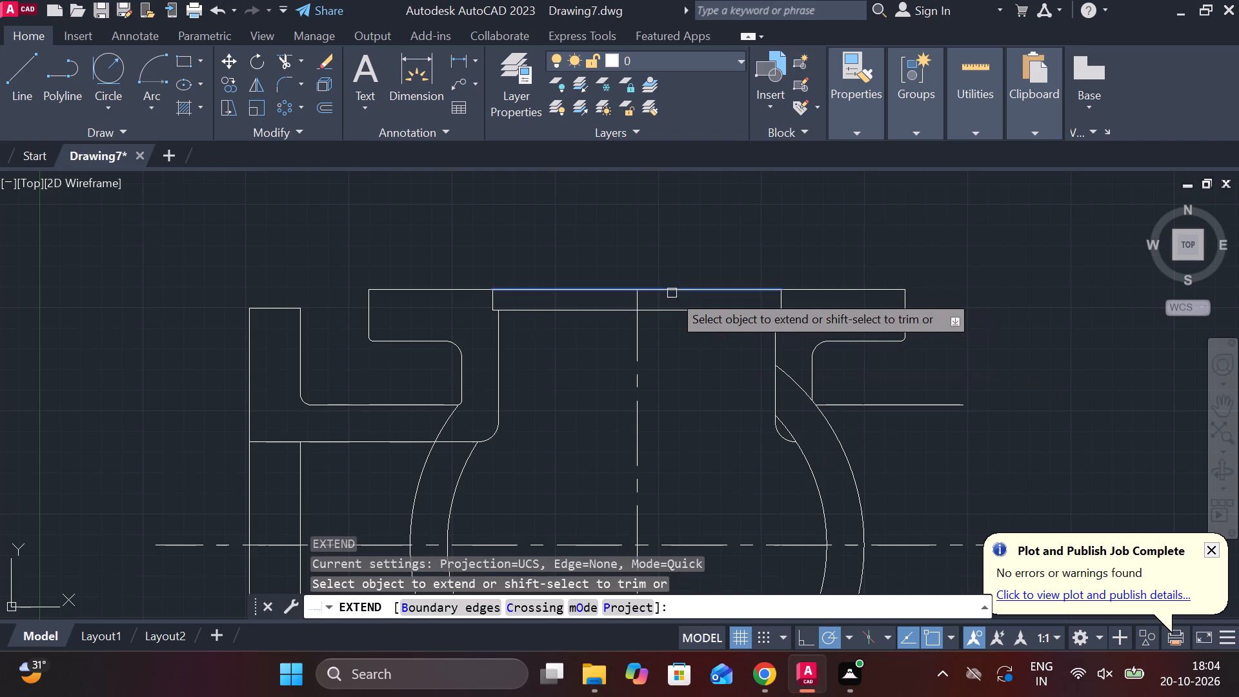
pyautogui.click(672, 293)
pyautogui.press('Escape')
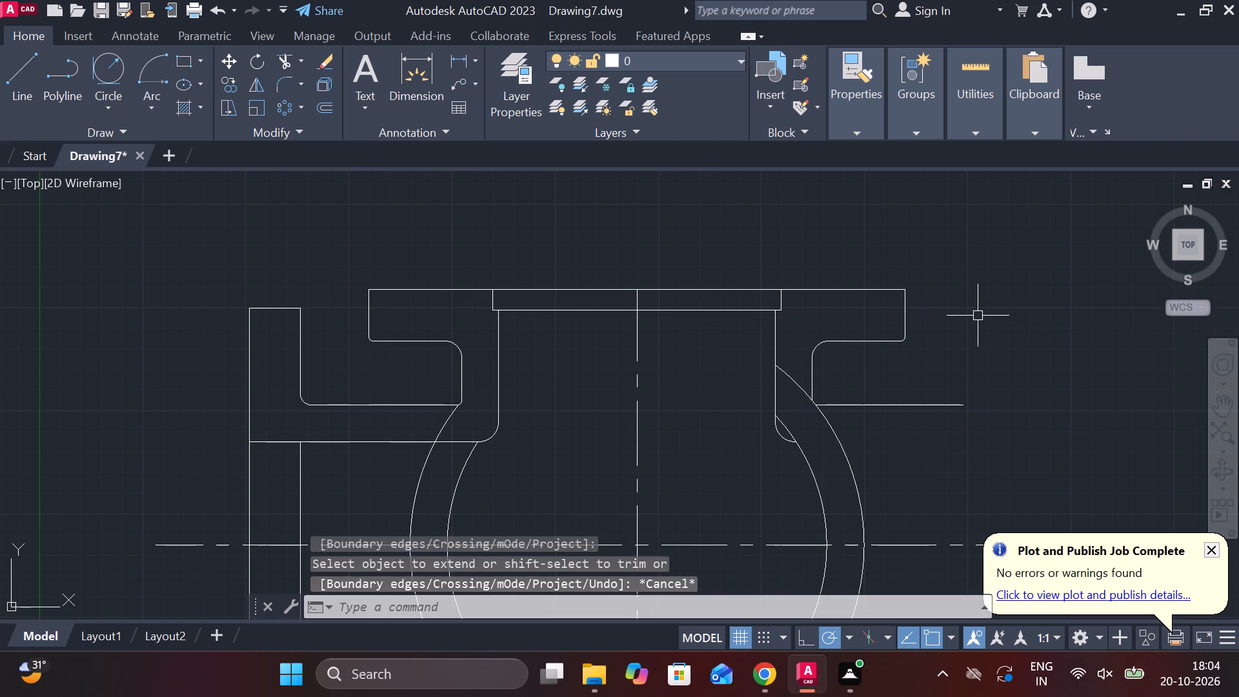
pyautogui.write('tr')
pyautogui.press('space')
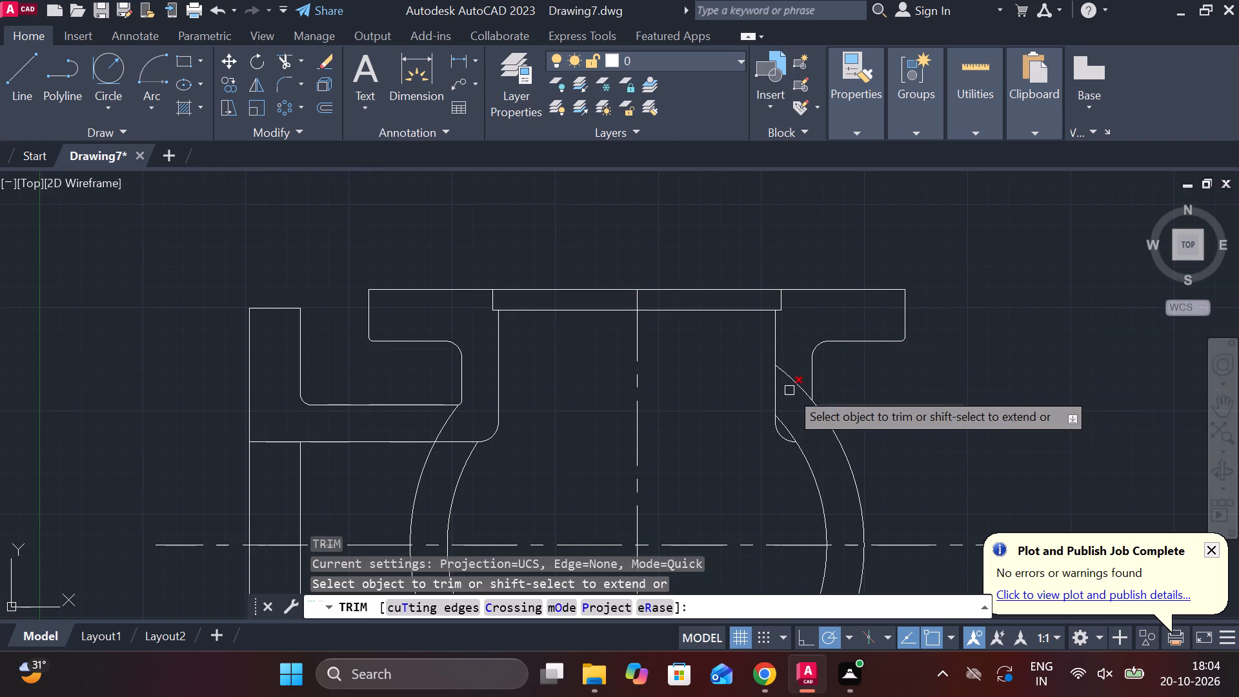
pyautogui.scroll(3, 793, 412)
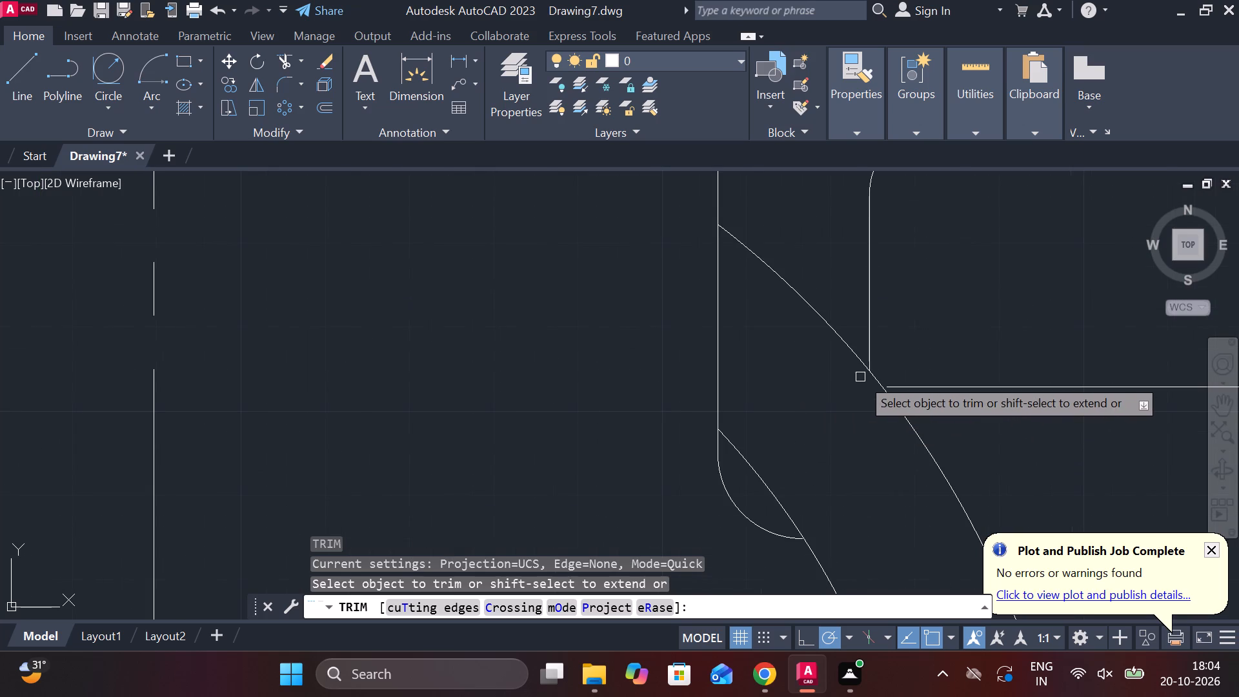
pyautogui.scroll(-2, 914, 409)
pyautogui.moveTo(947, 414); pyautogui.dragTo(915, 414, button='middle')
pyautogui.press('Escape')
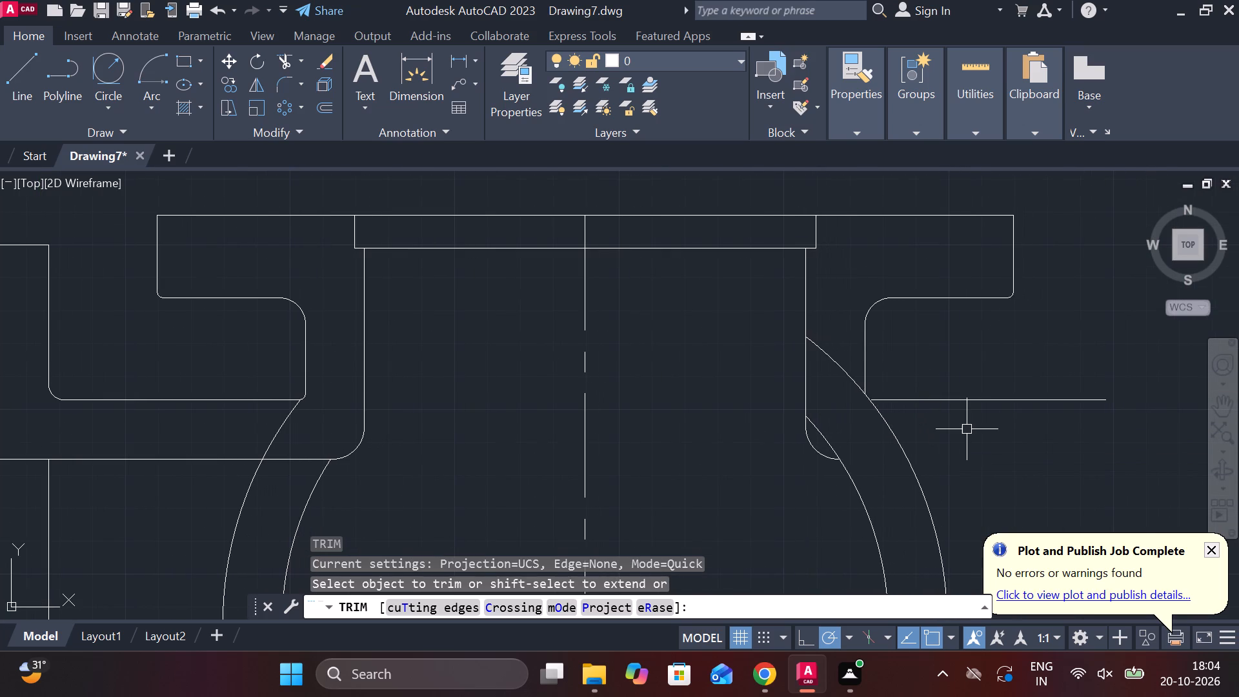
# Extend the mirrored horizontal branch line to the right outer neck line, and that neck line down to the inner arc.
pyautogui.write('ex')
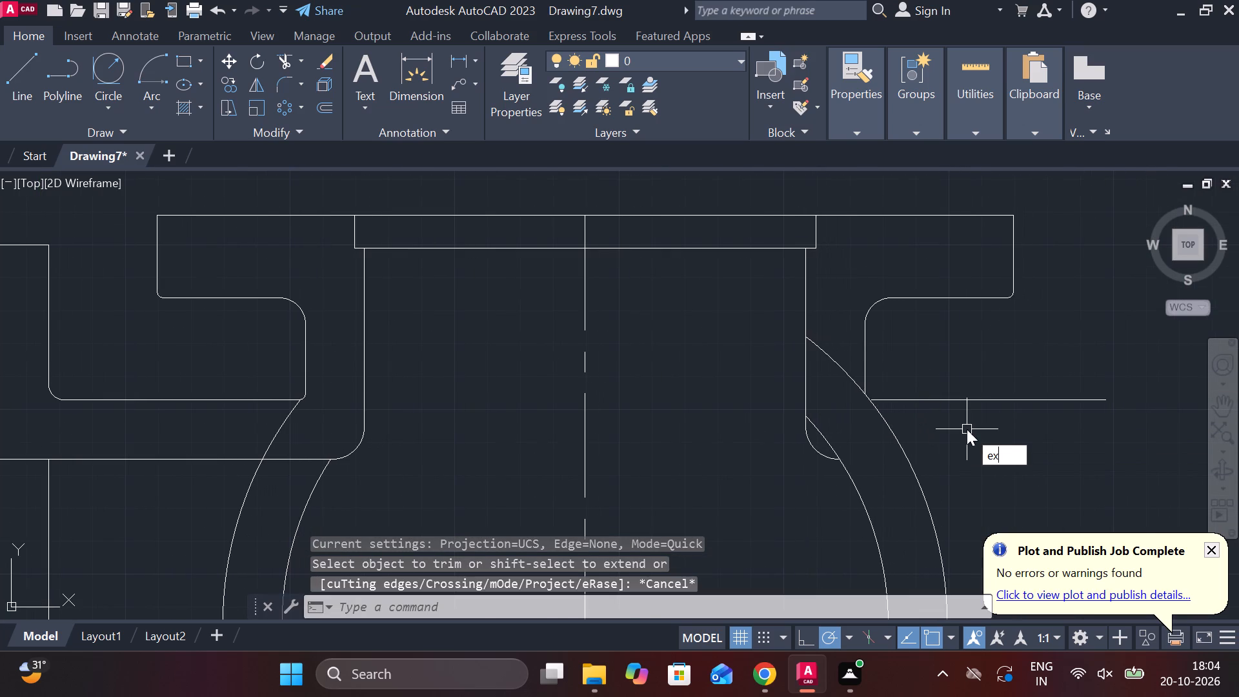
pyautogui.press('space')
pyautogui.click(895, 396)
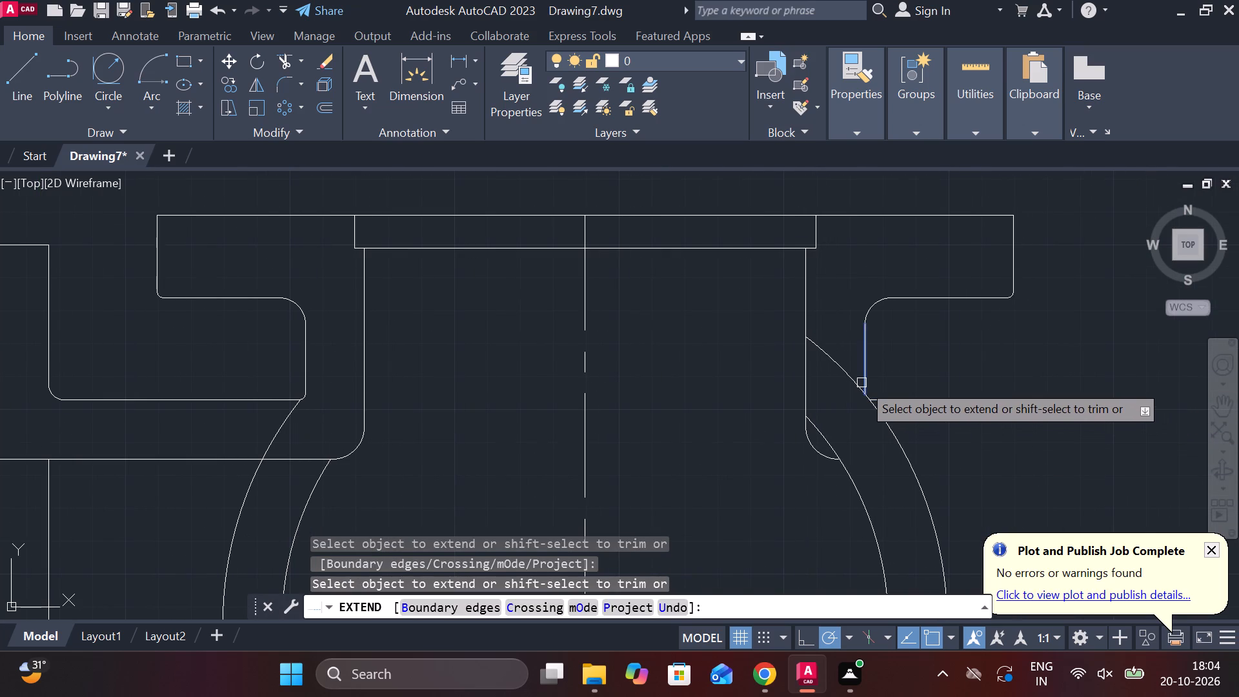
pyautogui.click(861, 383)
pyautogui.click(861, 378)
pyautogui.doubleClick(891, 402)
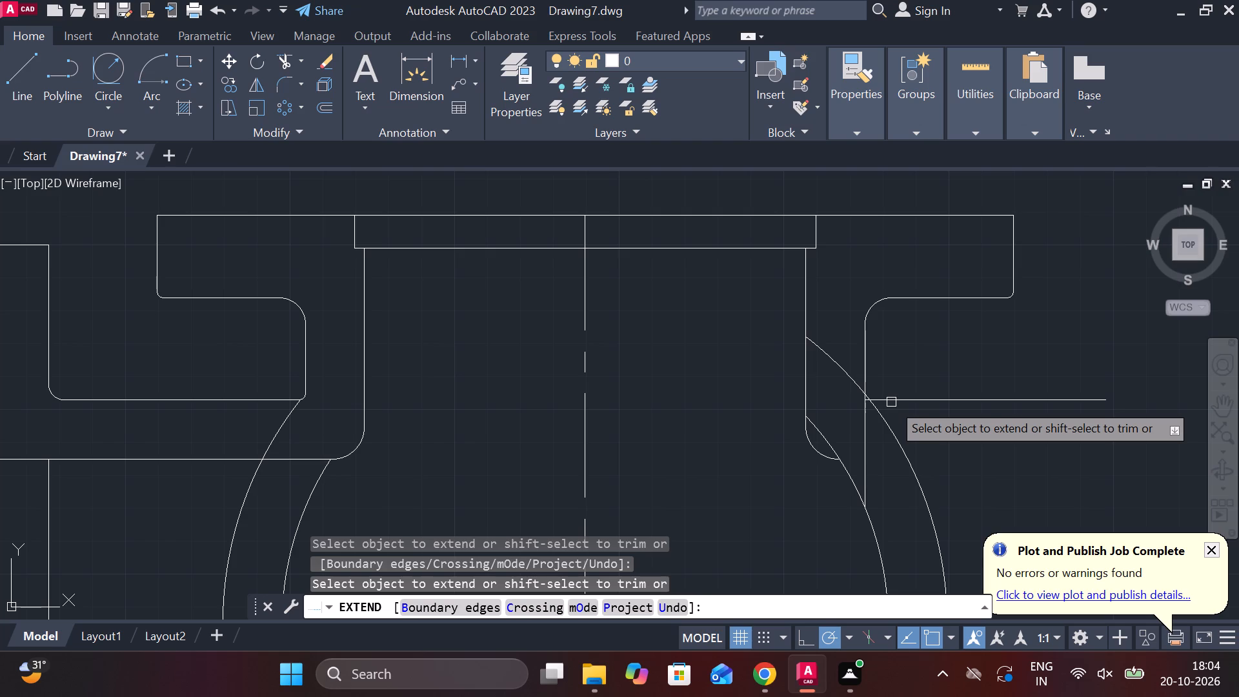
pyautogui.moveTo(803, 476); pyautogui.dragTo(719, 447, button='middle')
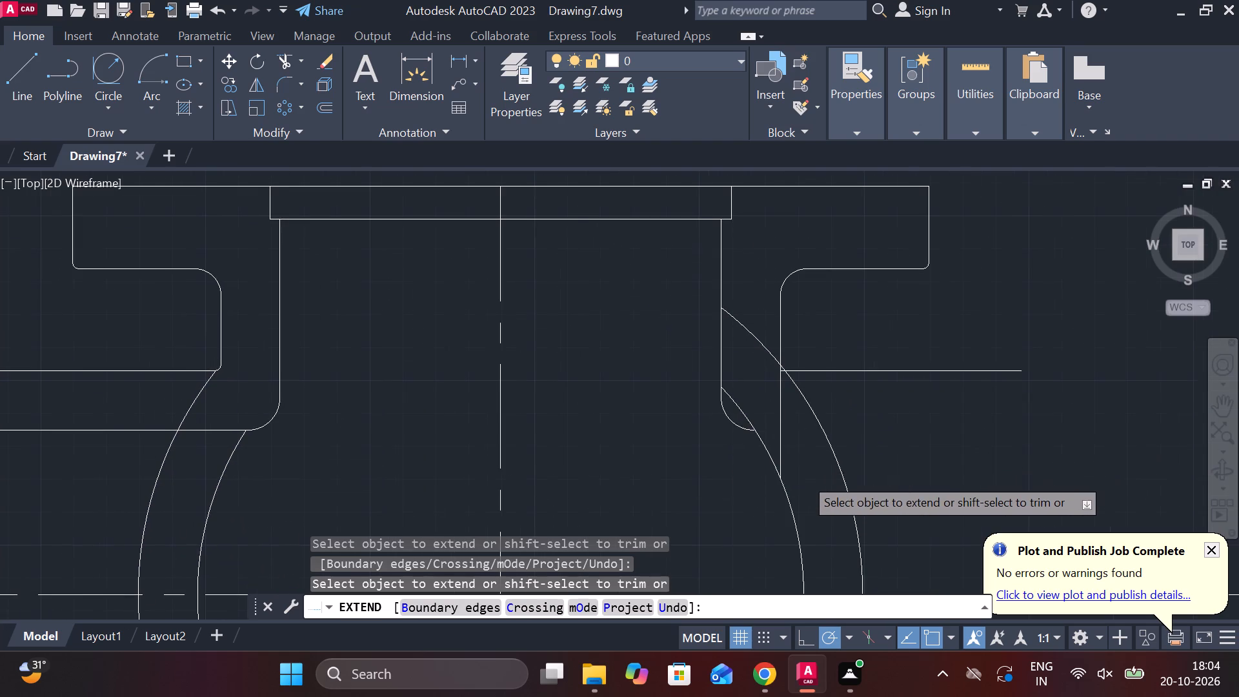
pyautogui.press('`')
pyautogui.press('r')
pyautogui.press('Escape')
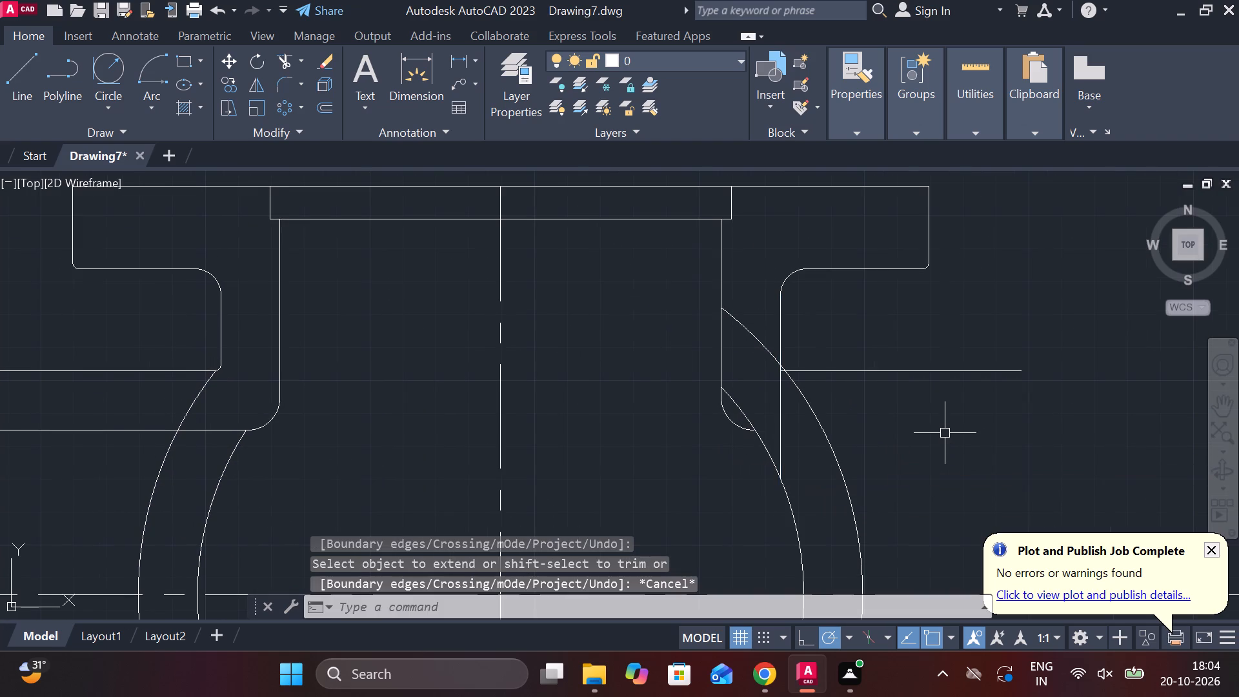
# Trim the part of the inner arc between the right inner and outer neck lines.
pyautogui.write('tr')
pyautogui.press('space')
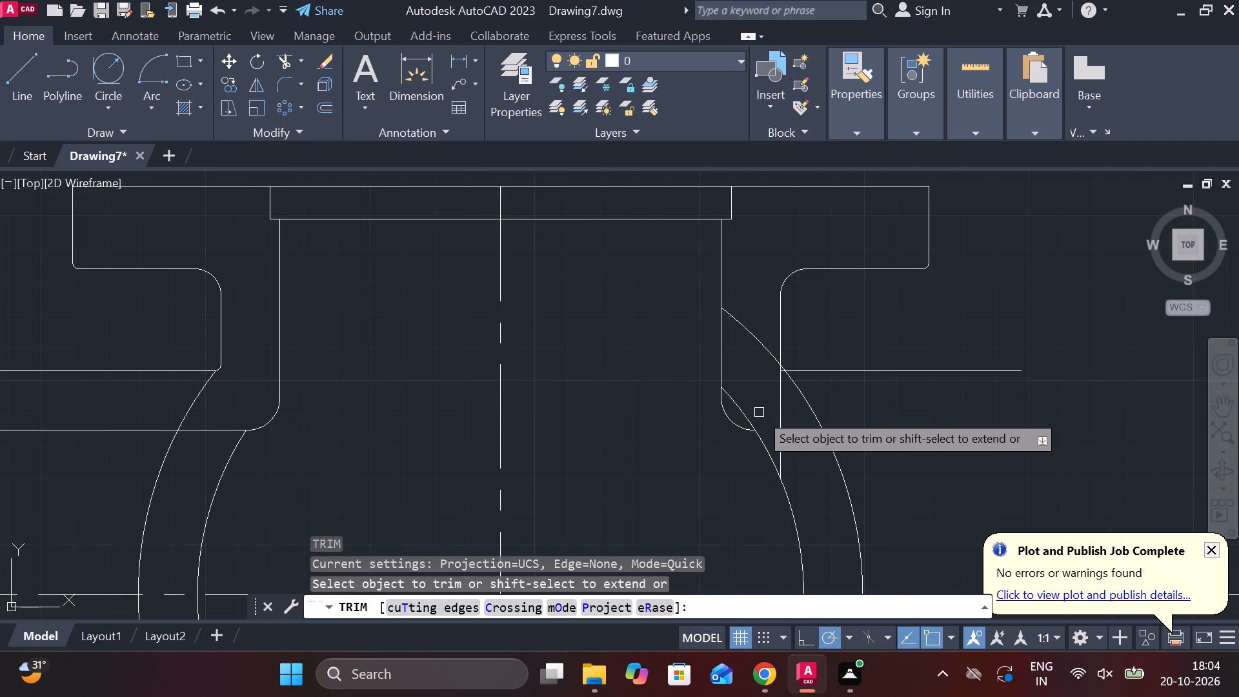
pyautogui.click(750, 415)
pyautogui.scroll(-1, 765, 416)
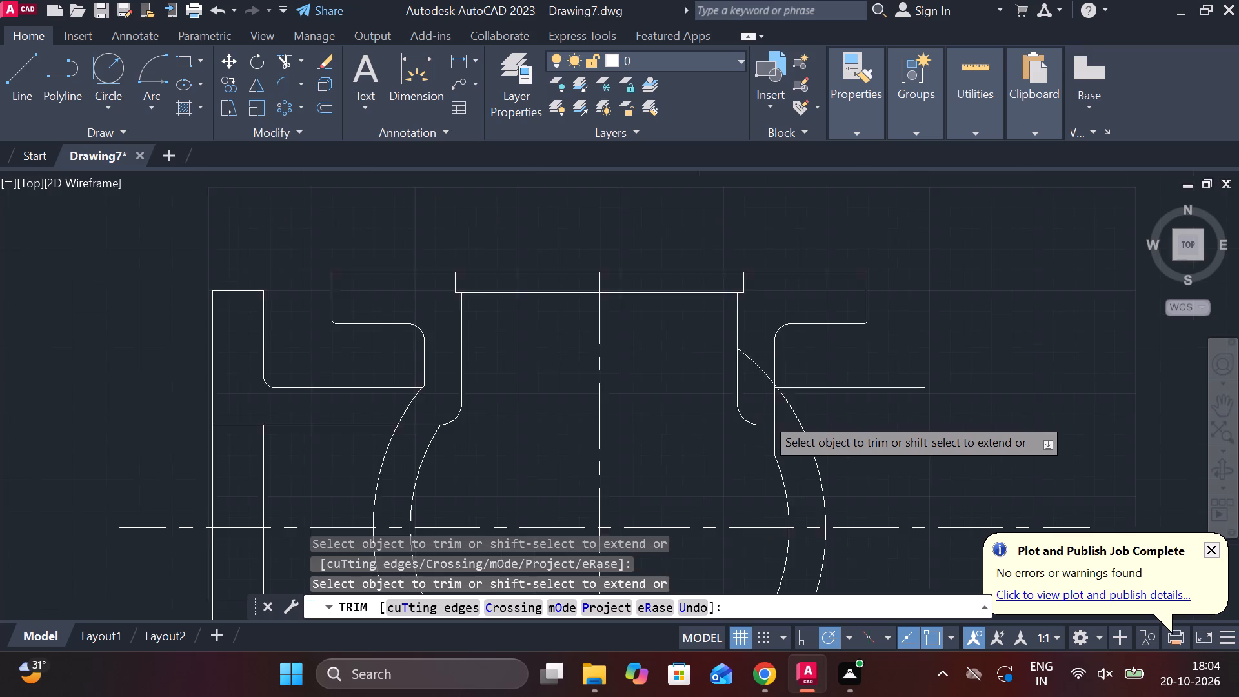
pyautogui.scroll(-1, 765, 416)
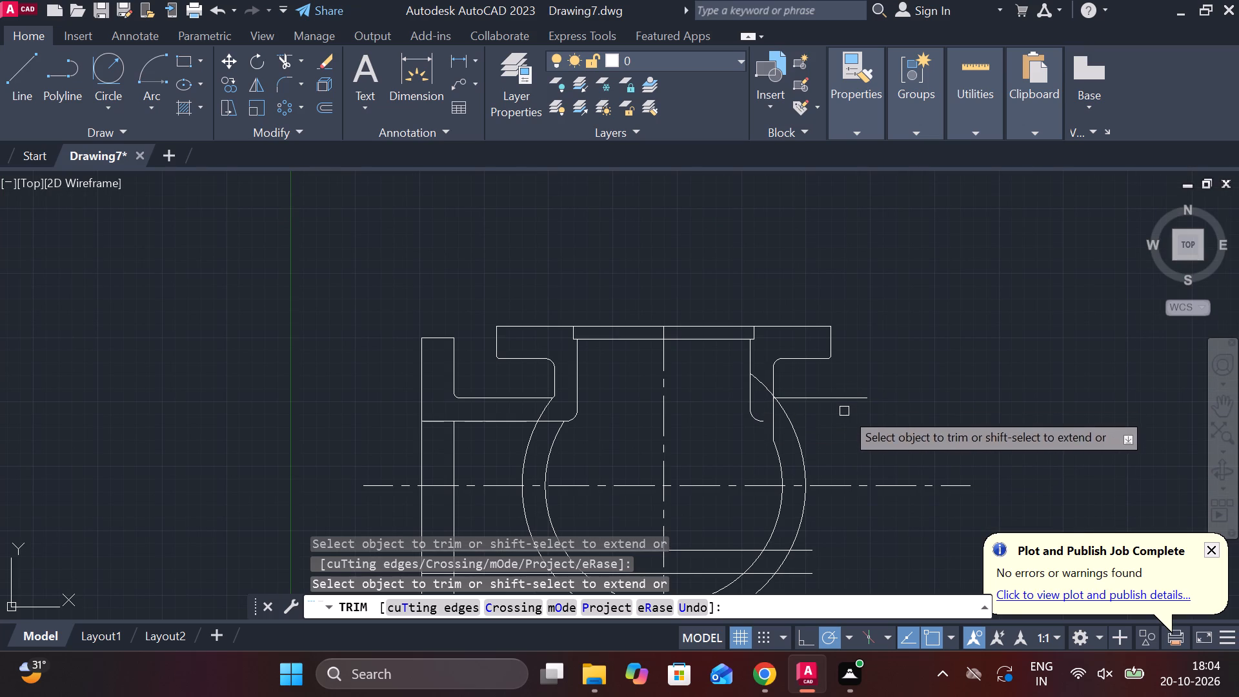
pyautogui.press('Escape')
# Draw the right branch's lower edge about 81 units long from the inner neck fillet's end, and close its end up to the upper edge.
pyautogui.press('l')
pyautogui.press('Return')
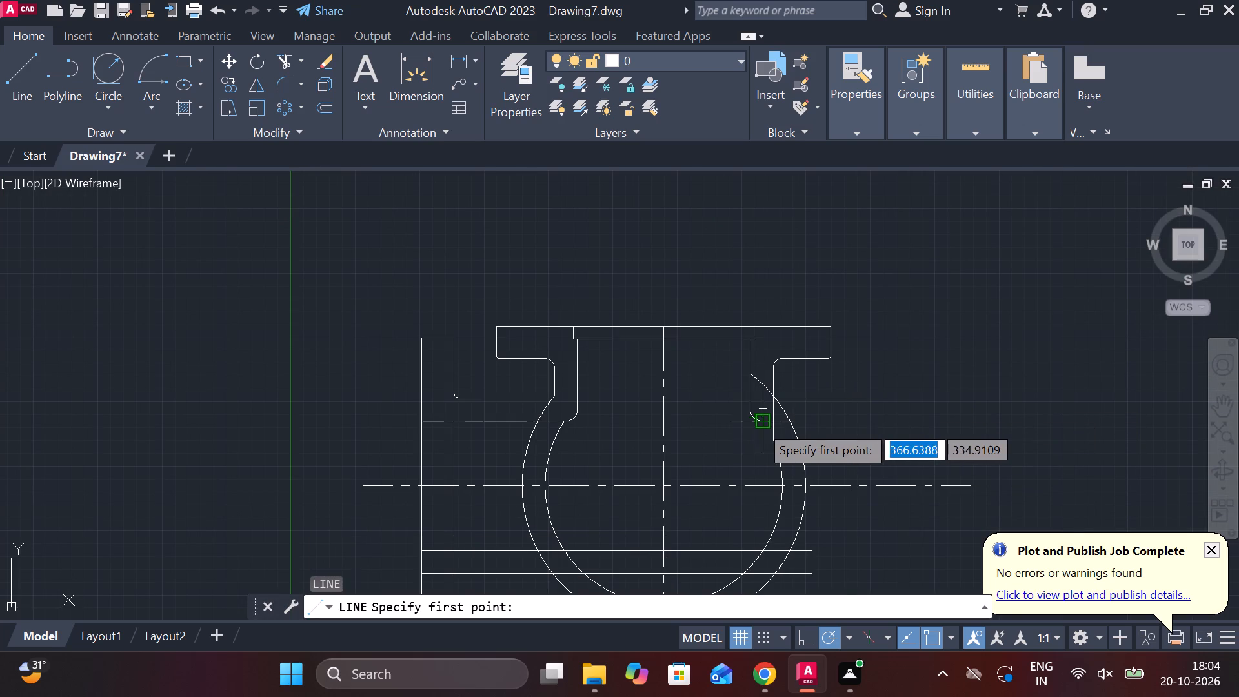
pyautogui.scroll(3, 759, 424)
pyautogui.click(774, 414)
pyautogui.scroll(-1, 991, 416)
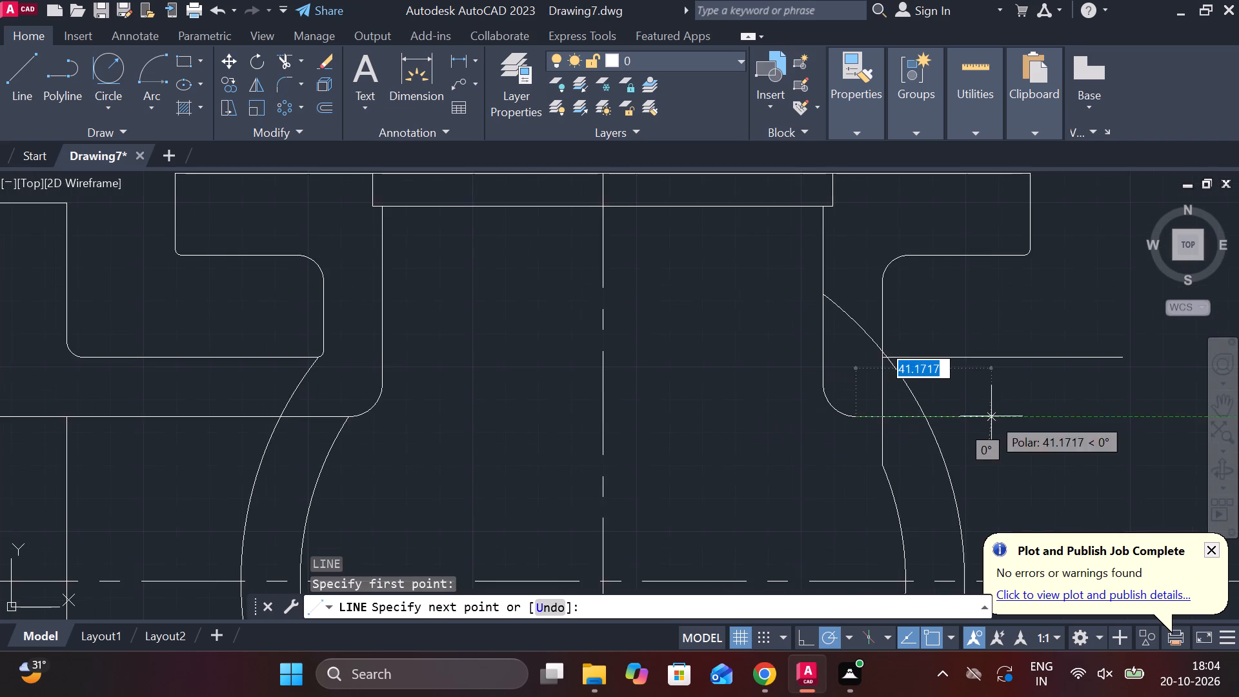
pyautogui.moveTo(992, 416); pyautogui.dragTo(863, 411, button='middle')
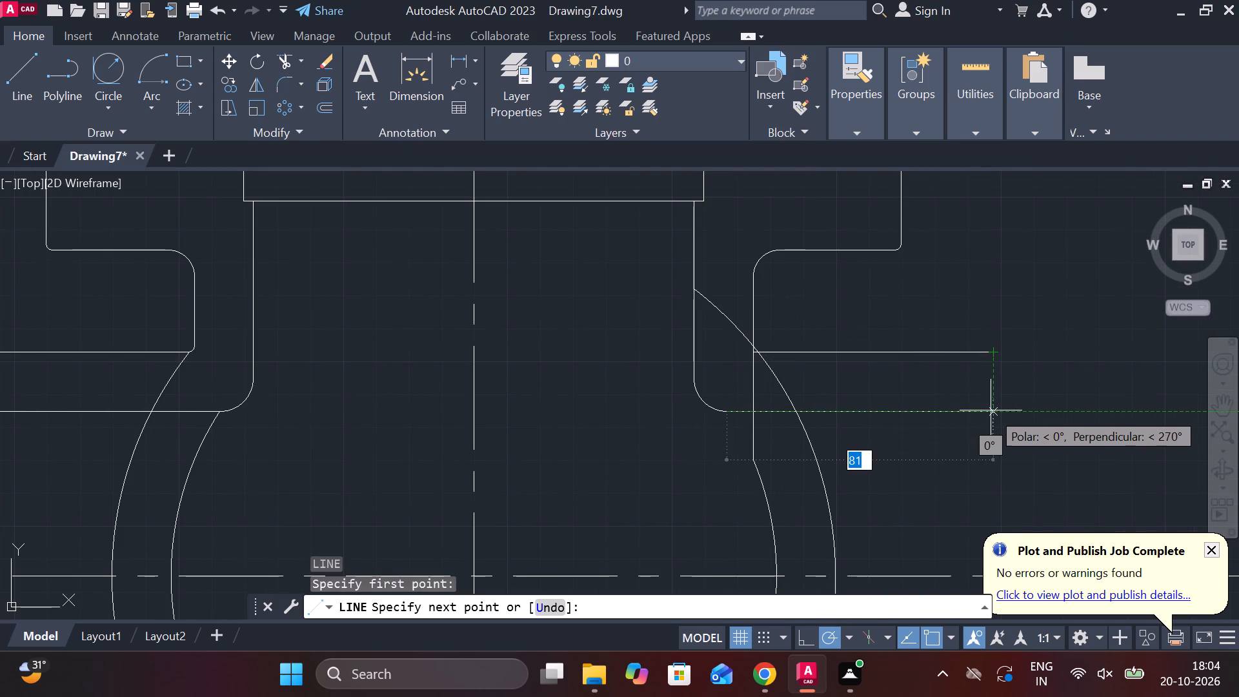
pyautogui.click(992, 408)
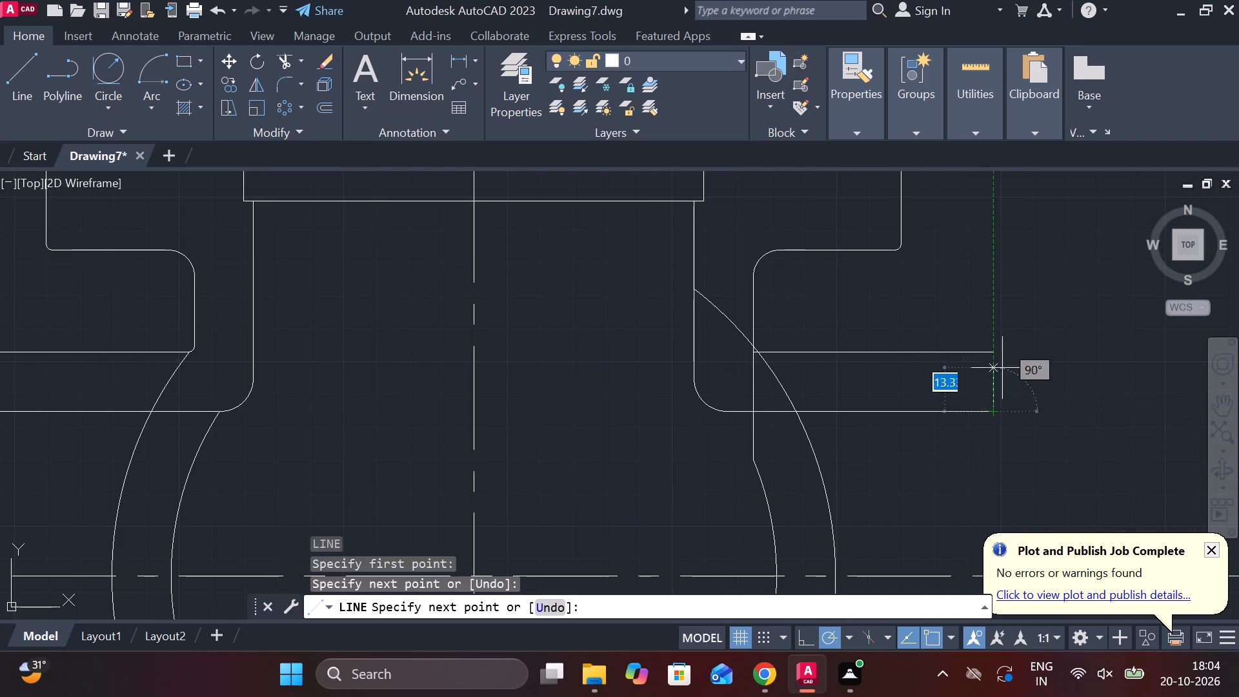
pyautogui.click(988, 348)
pyautogui.scroll(-1, 1020, 352)
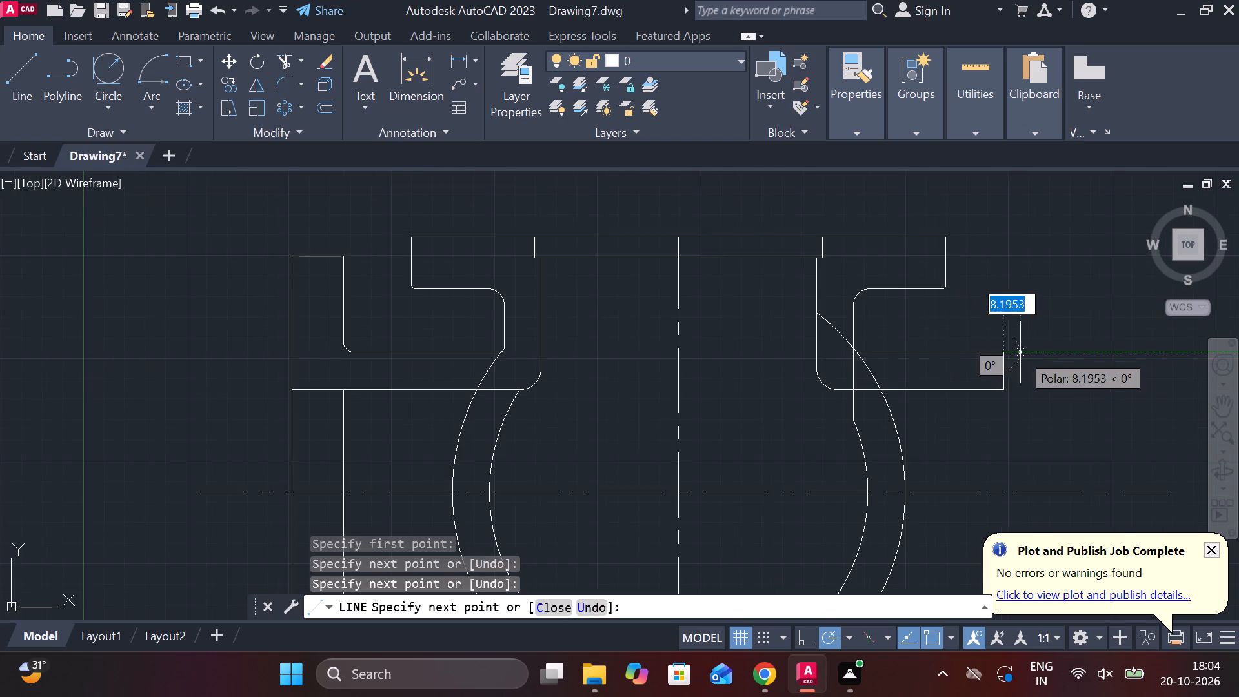
pyautogui.press('Escape')
# Trim the outer arc above the right branch and the outer neck line between the branch's upper and lower edges.
pyautogui.moveTo(737, 371); pyautogui.dragTo(754, 377, button='middle')
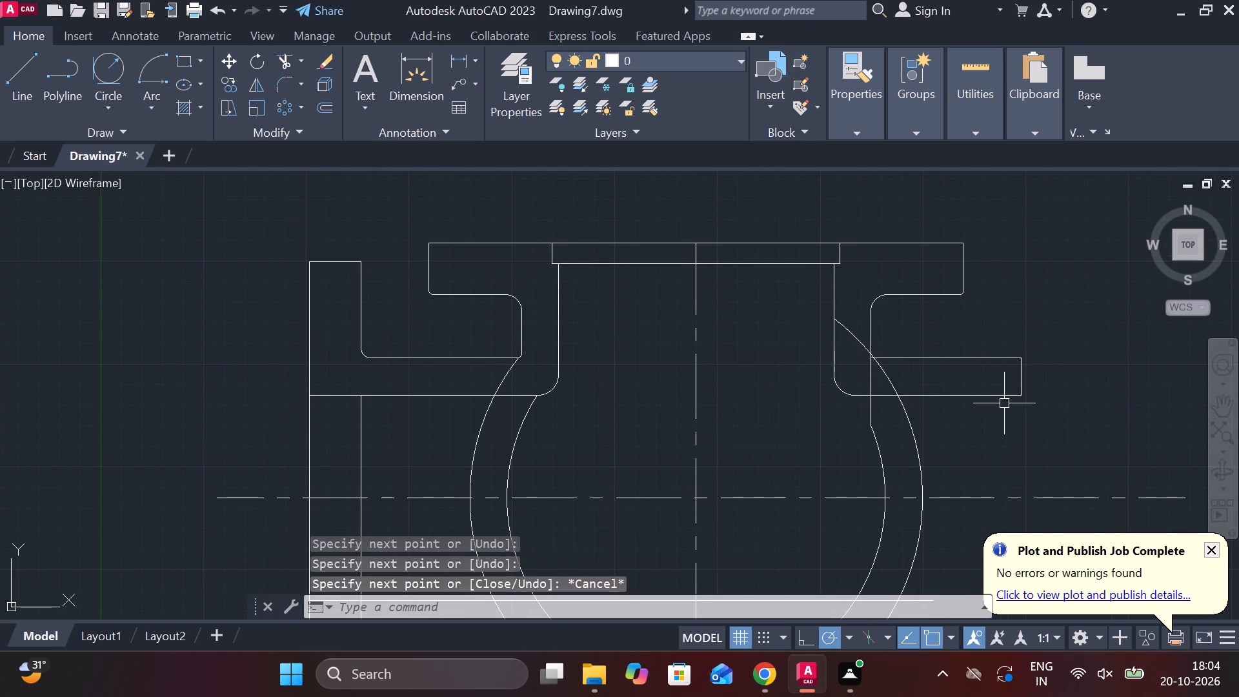
pyautogui.write('tr')
pyautogui.press('space')
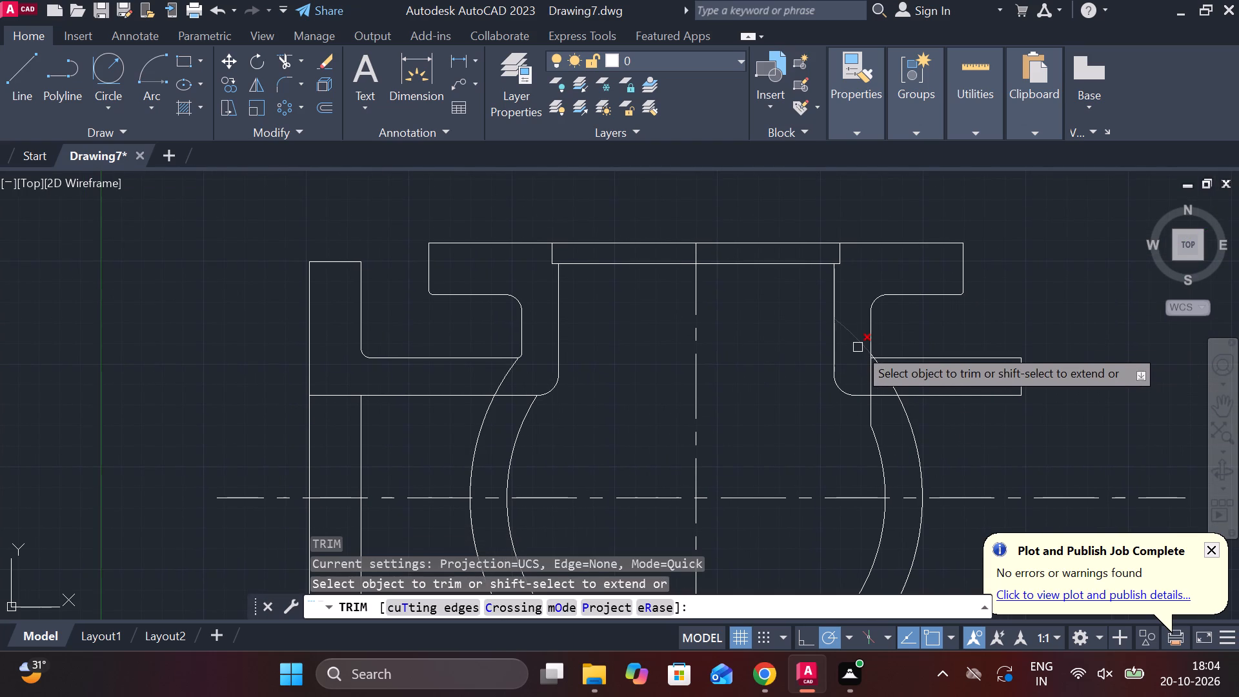
pyautogui.click(858, 347)
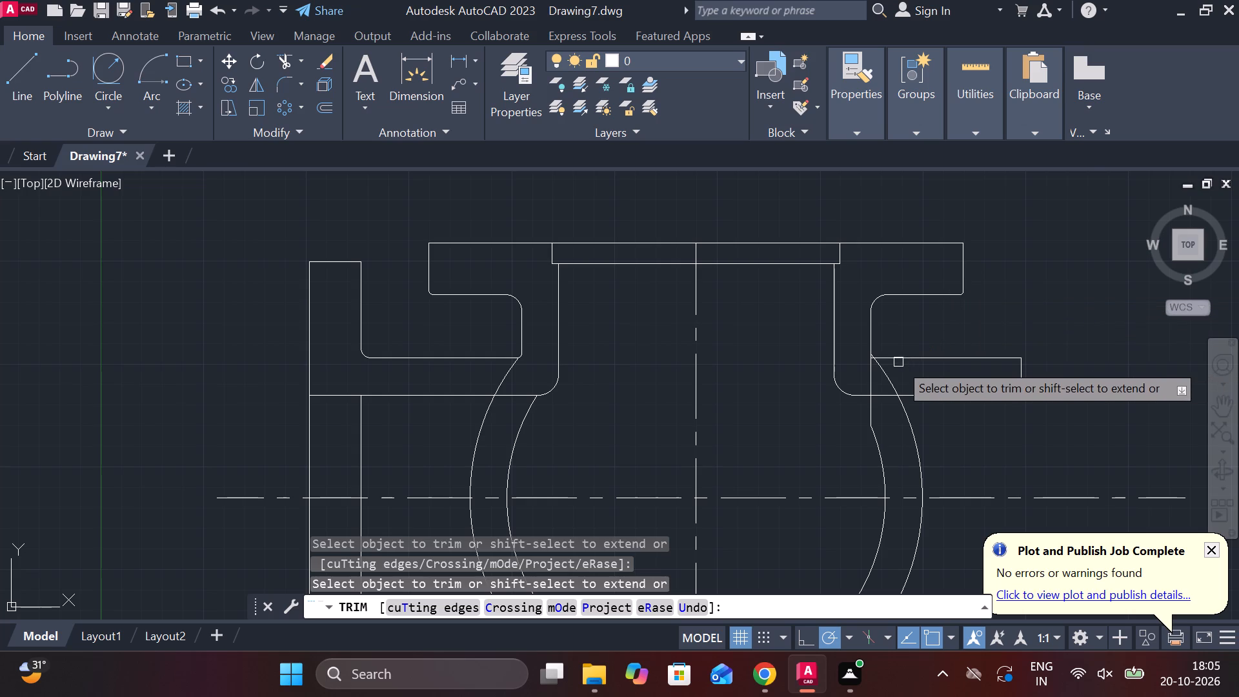
pyautogui.scroll(4, 880, 359)
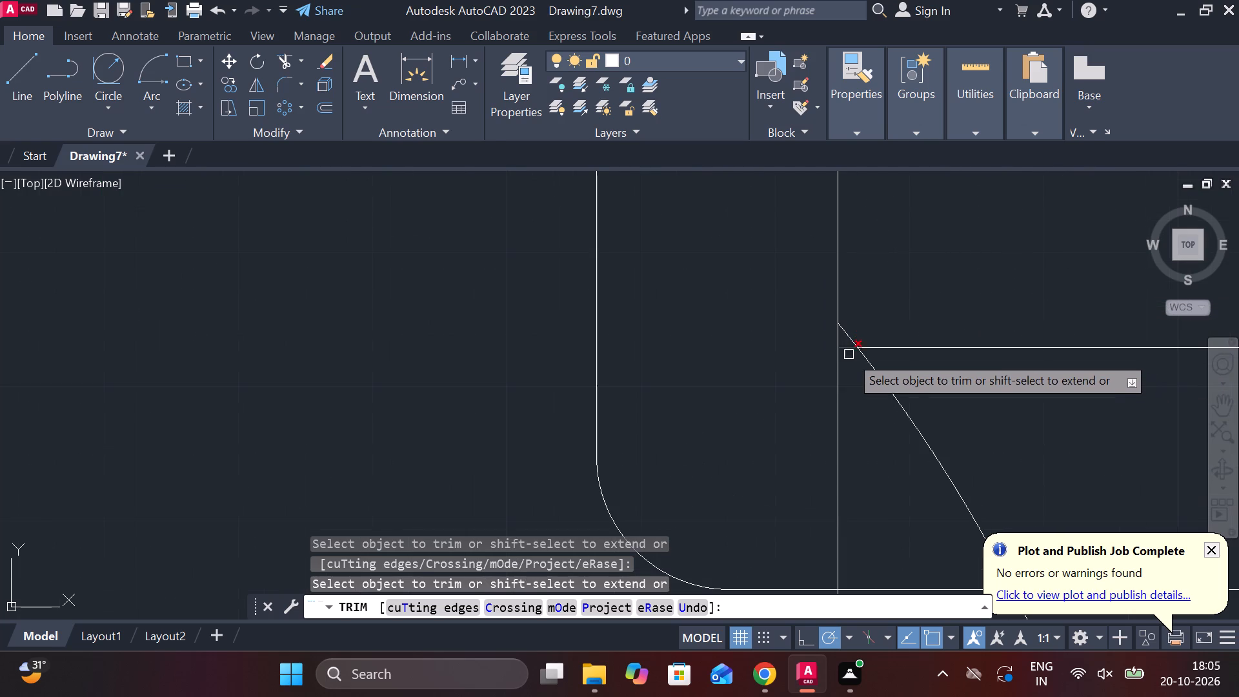
pyautogui.click(838, 365)
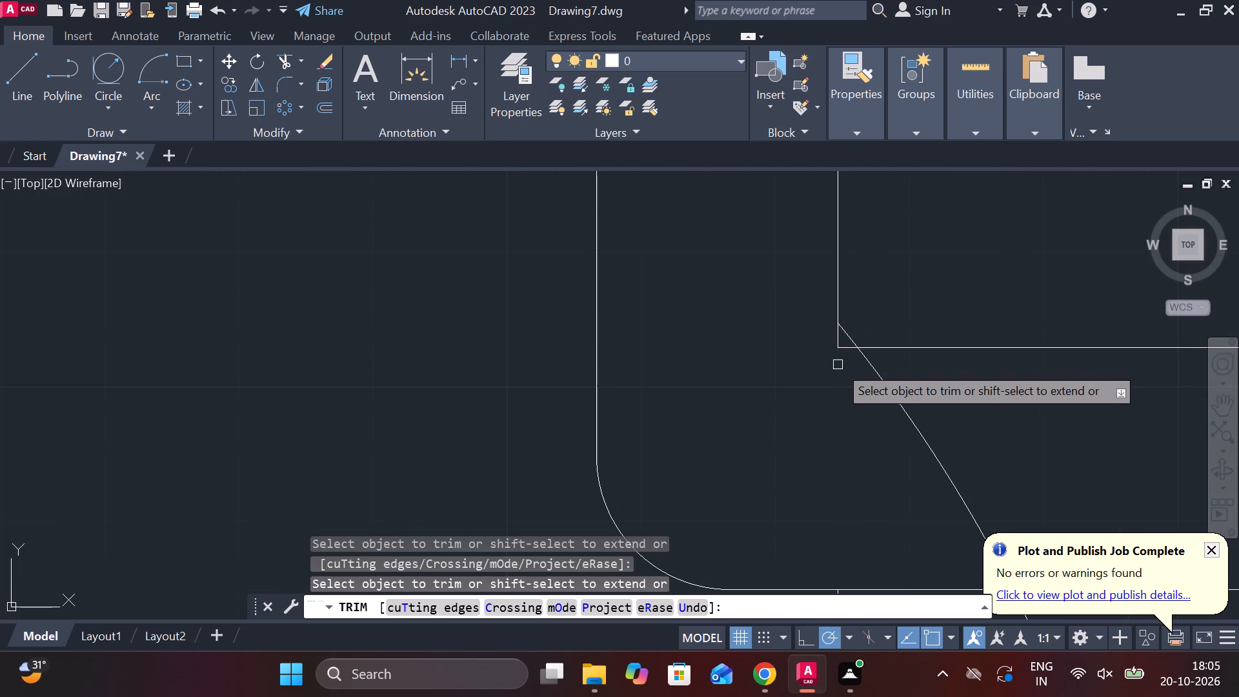
pyautogui.click(854, 338)
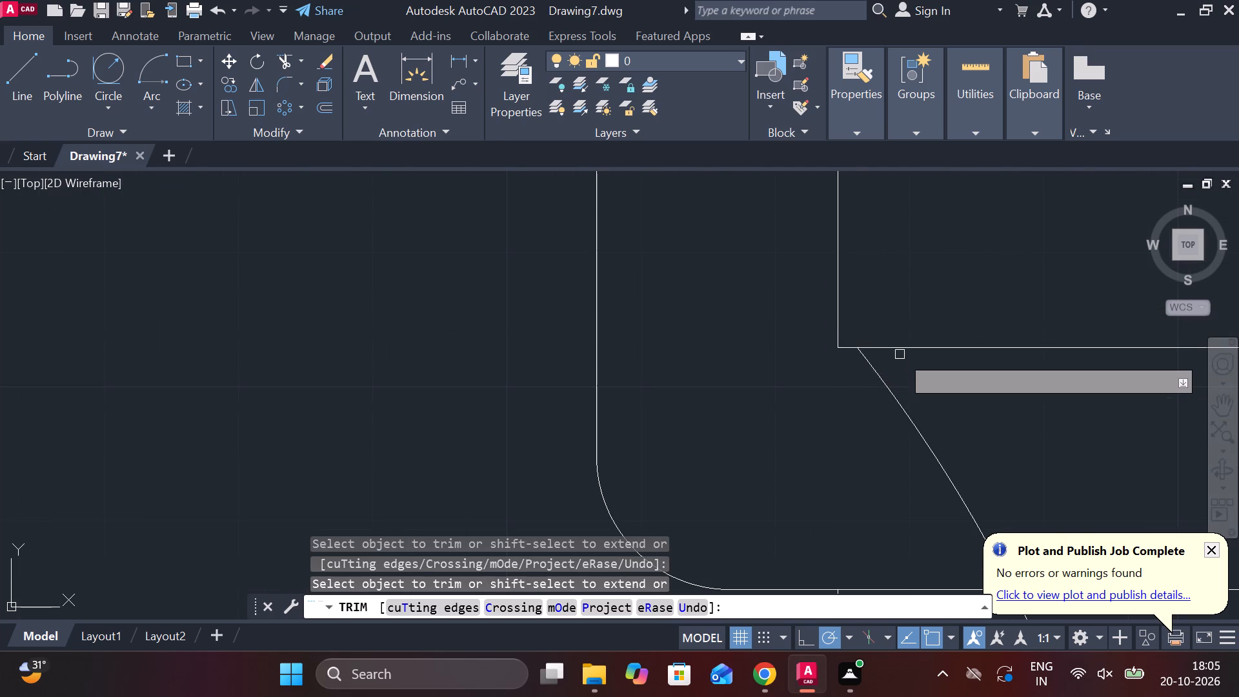
pyautogui.scroll(-3, 902, 356)
pyautogui.scroll(-2, 922, 408)
pyautogui.scroll(1, 909, 430)
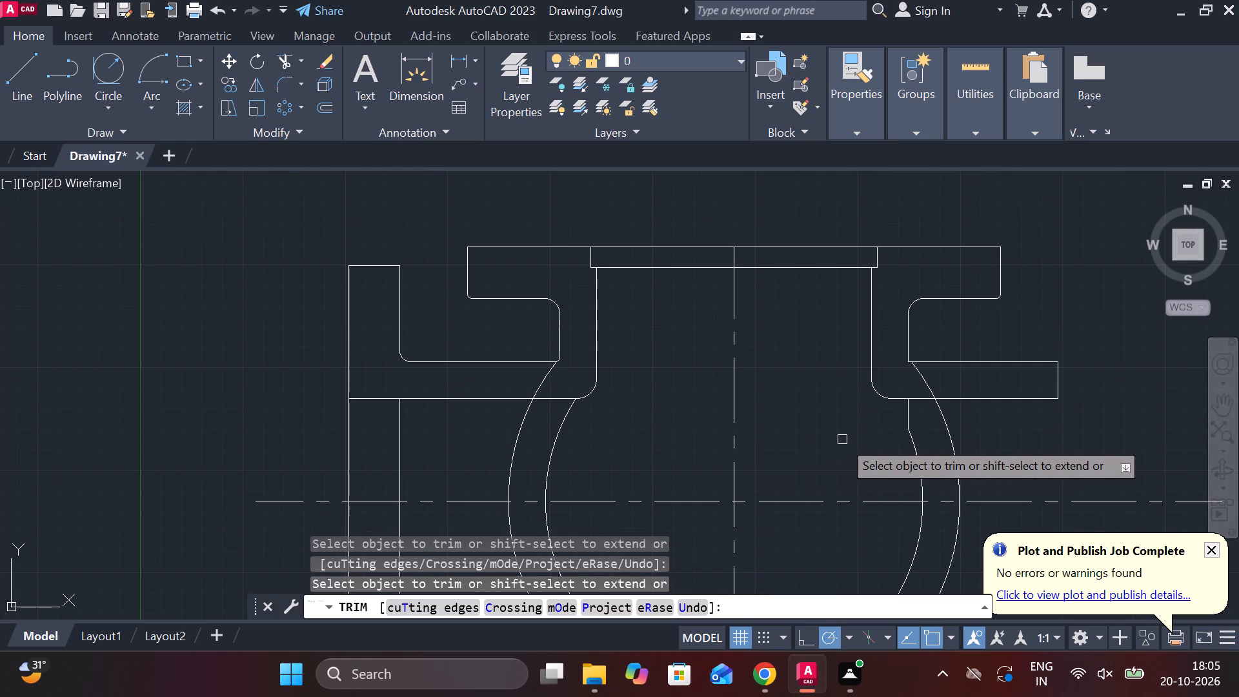
pyautogui.moveTo(991, 412); pyautogui.dragTo(935, 324, button='middle')
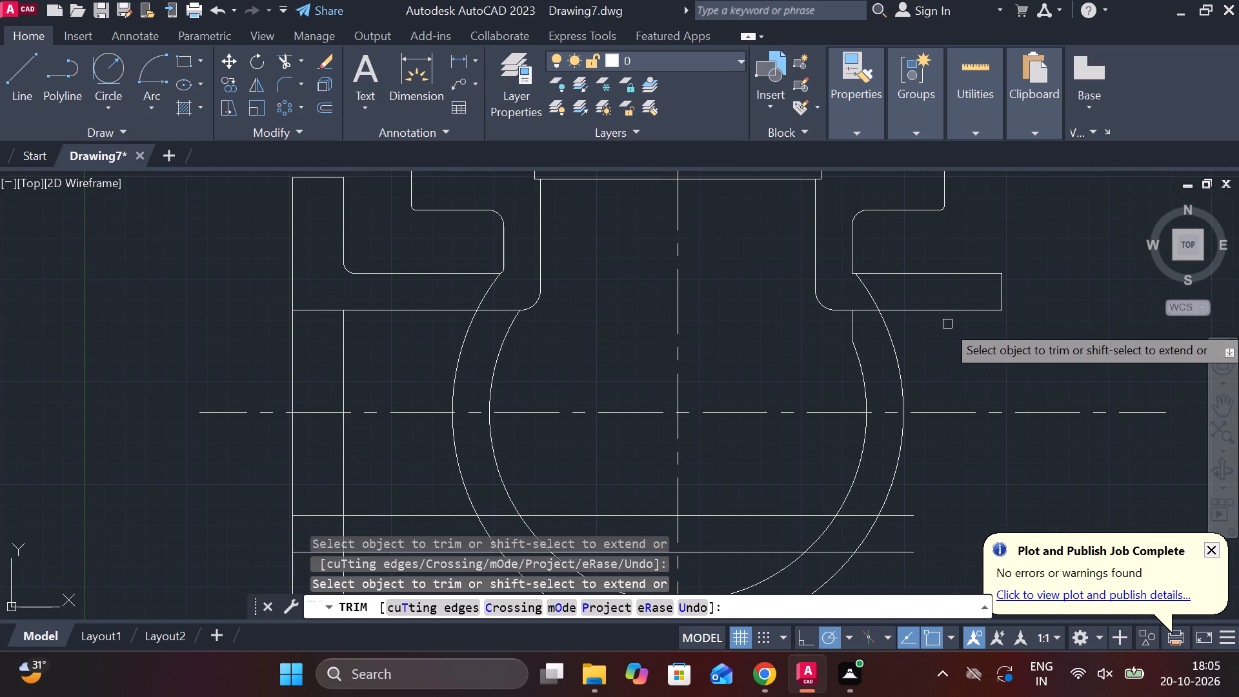
pyautogui.scroll(-1, 947, 324)
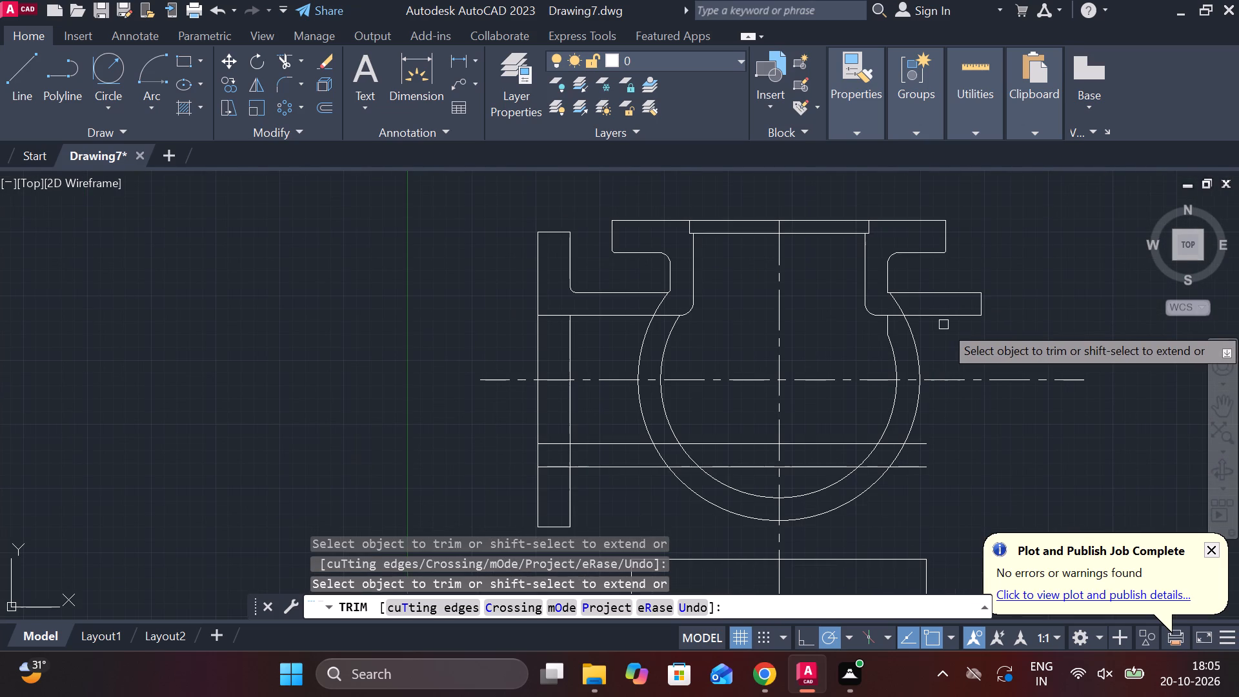
pyautogui.press('Escape')
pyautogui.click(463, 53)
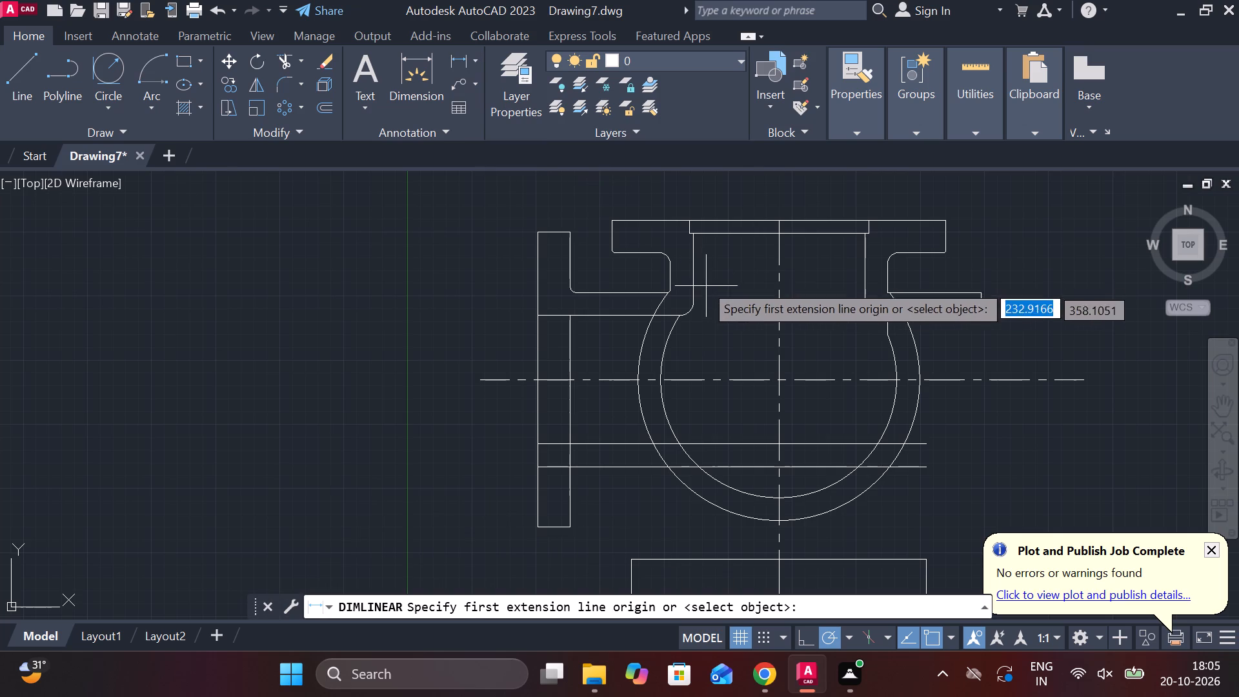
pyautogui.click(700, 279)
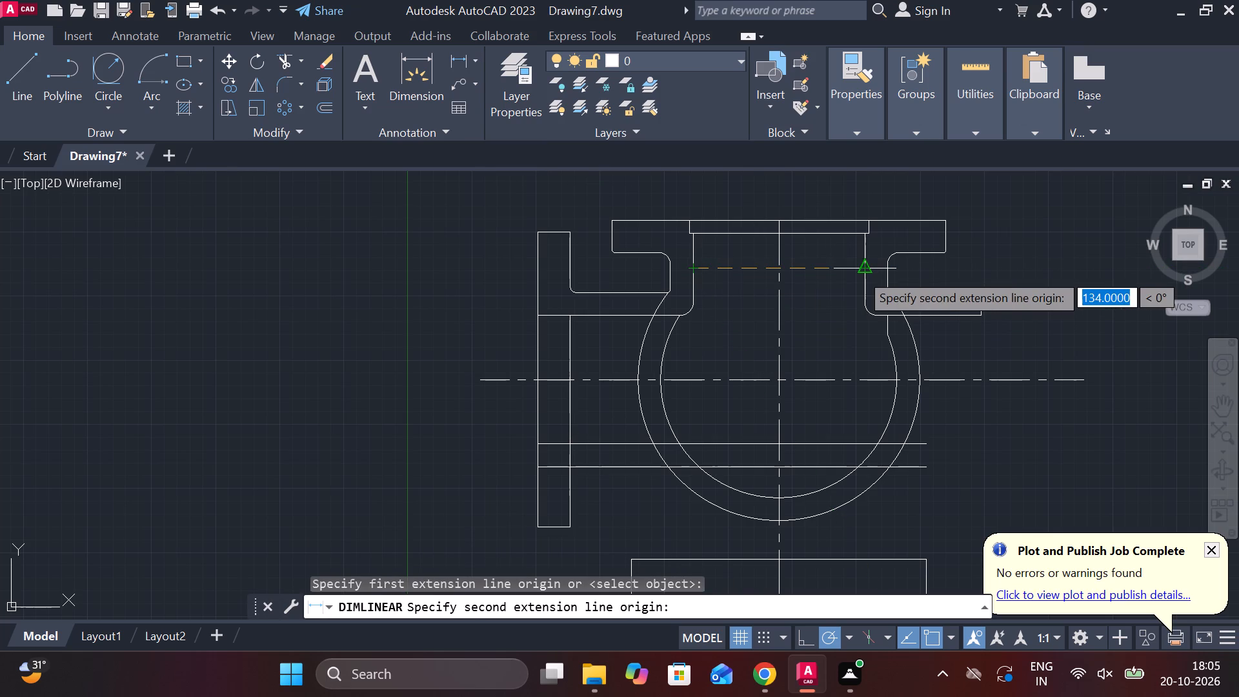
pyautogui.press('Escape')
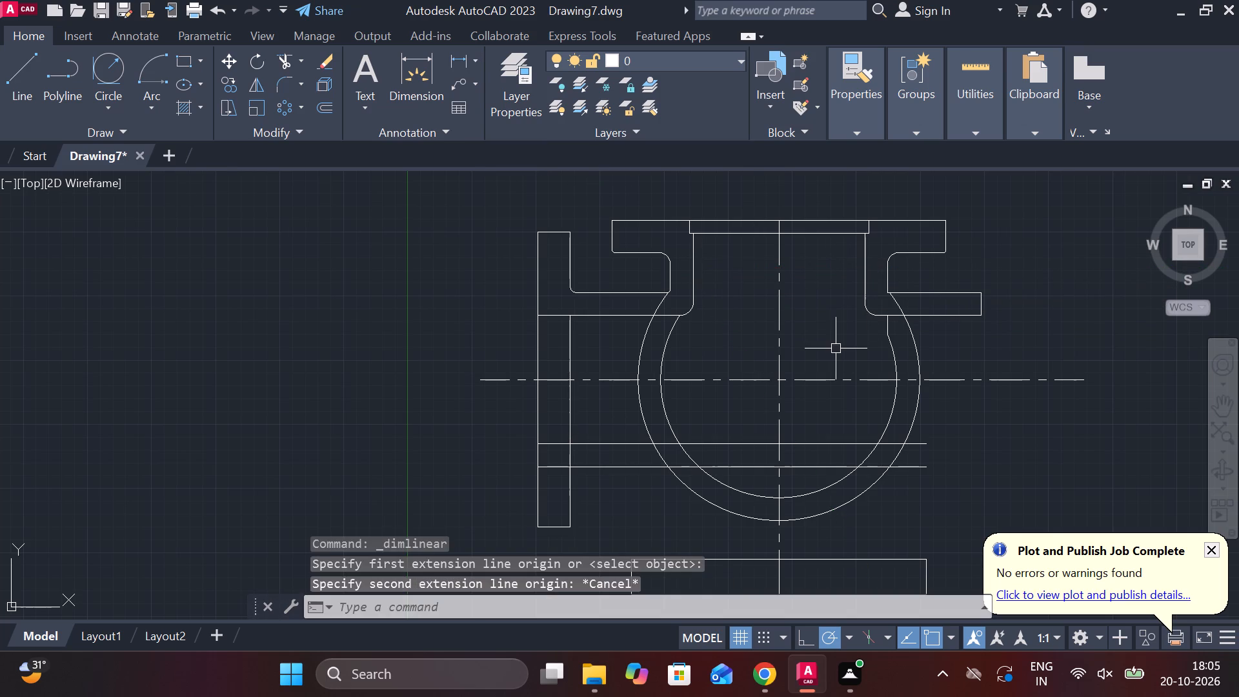
# Erase the leftover vertical neck segment between the right branch's lower edge and the inner arc.
pyautogui.scroll(2, 883, 330)
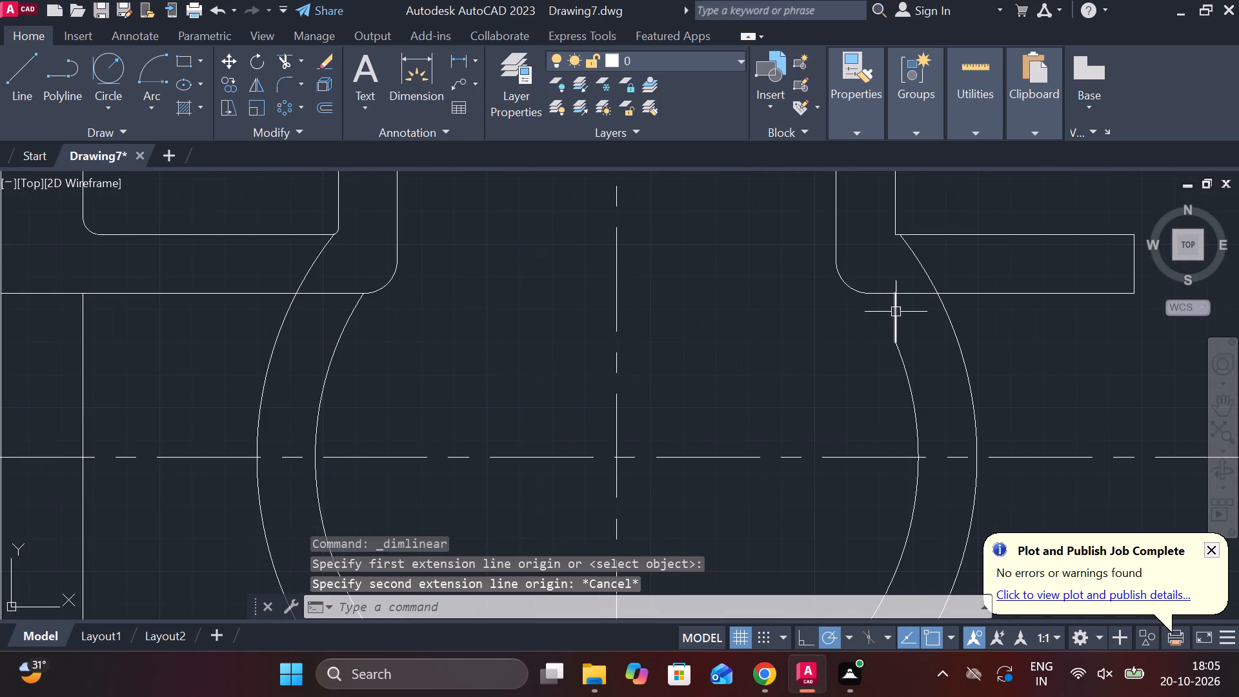
pyautogui.click(896, 312)
pyautogui.write('ex')
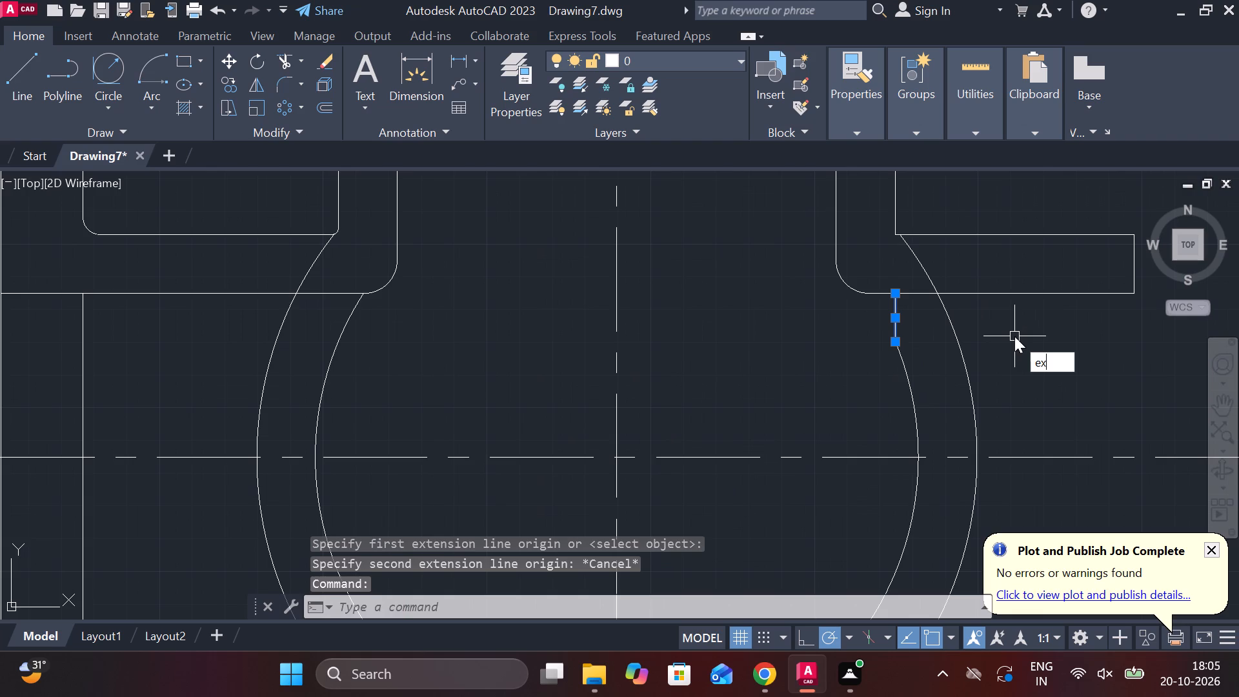
pyautogui.press('BackSpace')
pyautogui.press('space')
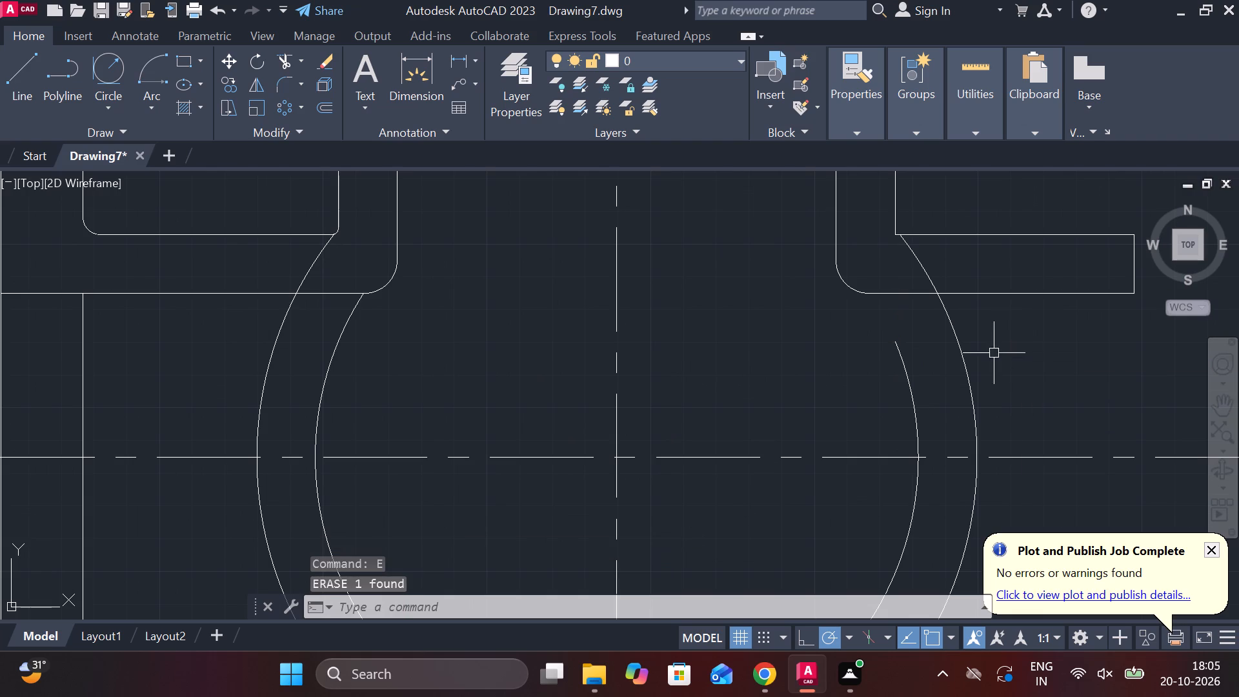
# Extend the inner arc's right end up to the right branch's lower edge at the inner neck fillet.
pyautogui.write('ex')
pyautogui.press('space')
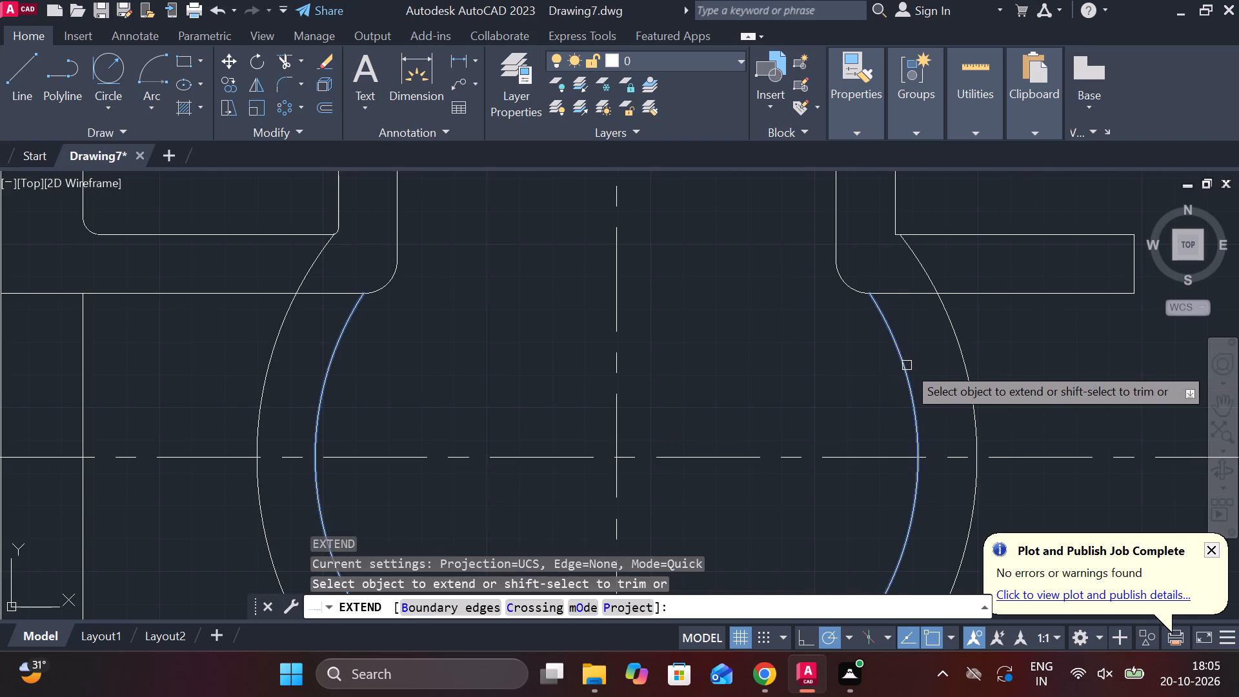
pyautogui.click(907, 365)
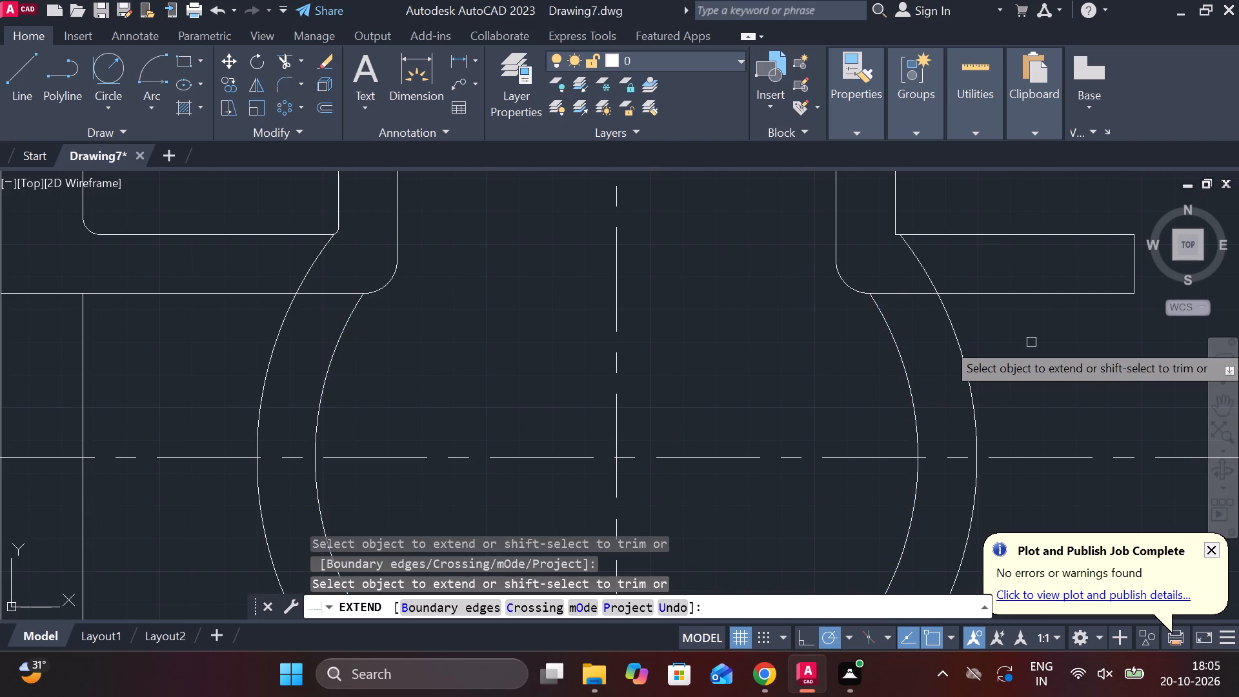
pyautogui.scroll(-2, 1031, 342)
pyautogui.press('Escape')
pyautogui.moveTo(1060, 346); pyautogui.dragTo(996, 346, button='middle')
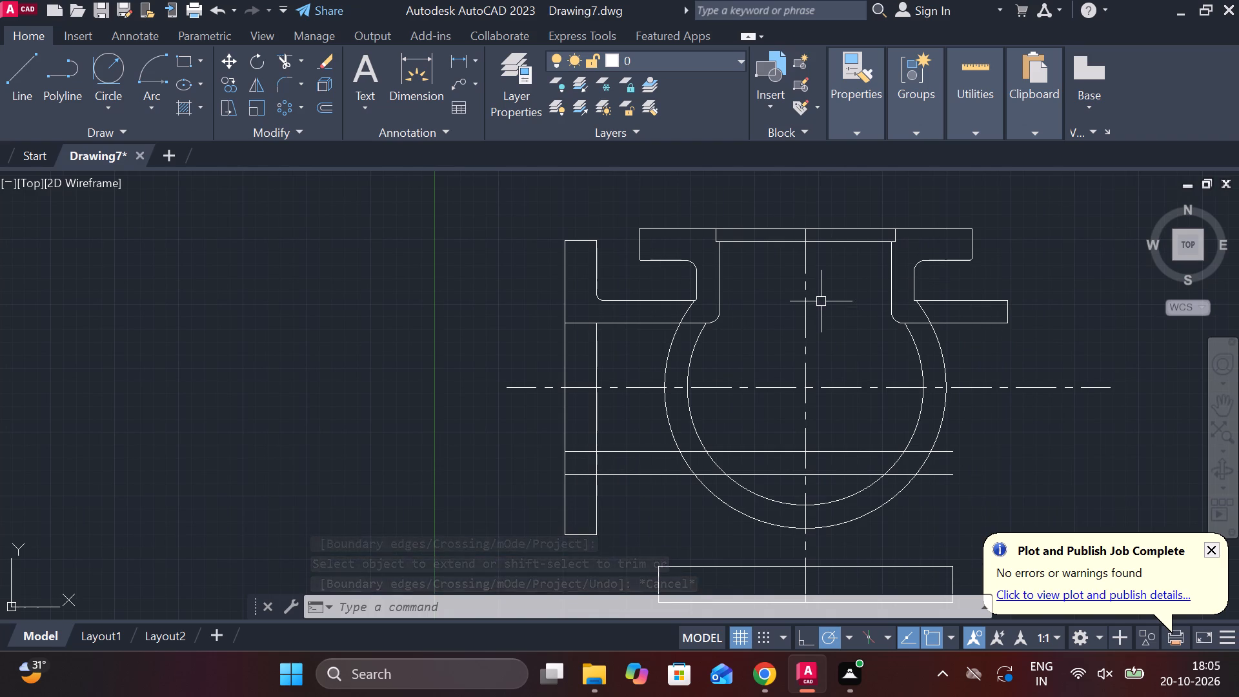
# Extend the inner arc's right end further up to the right inner neck line.
pyautogui.scroll(2, 912, 343)
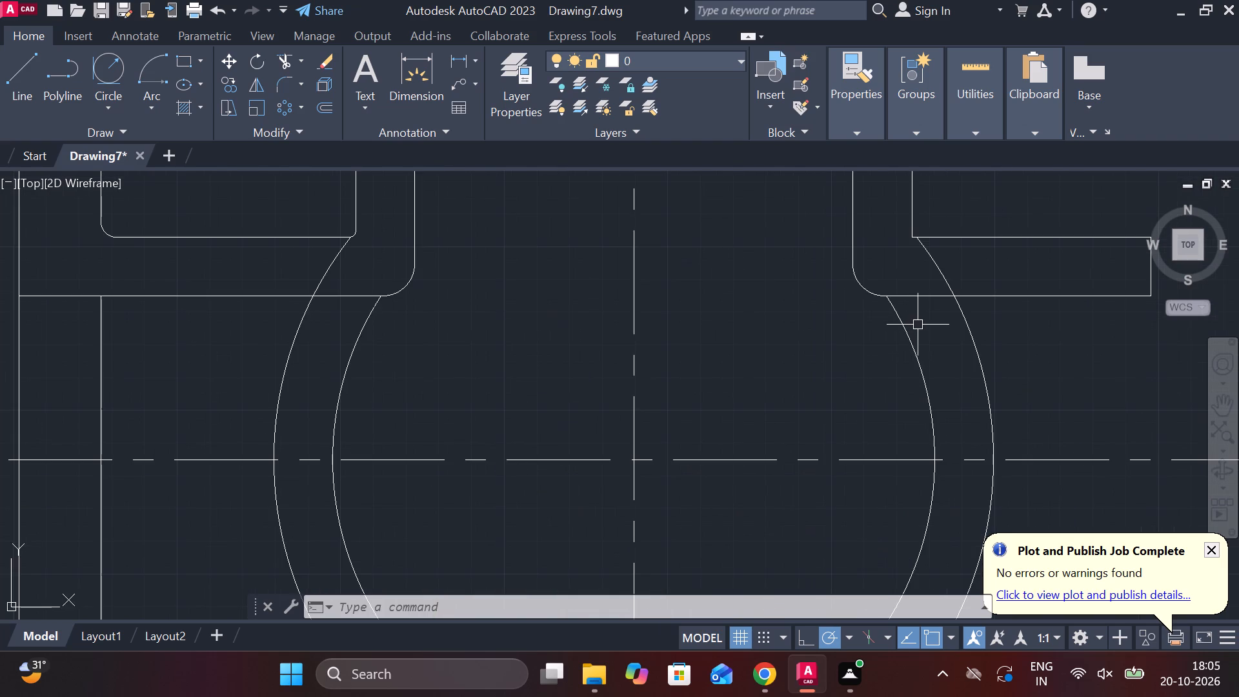
pyautogui.scroll(1, 918, 325)
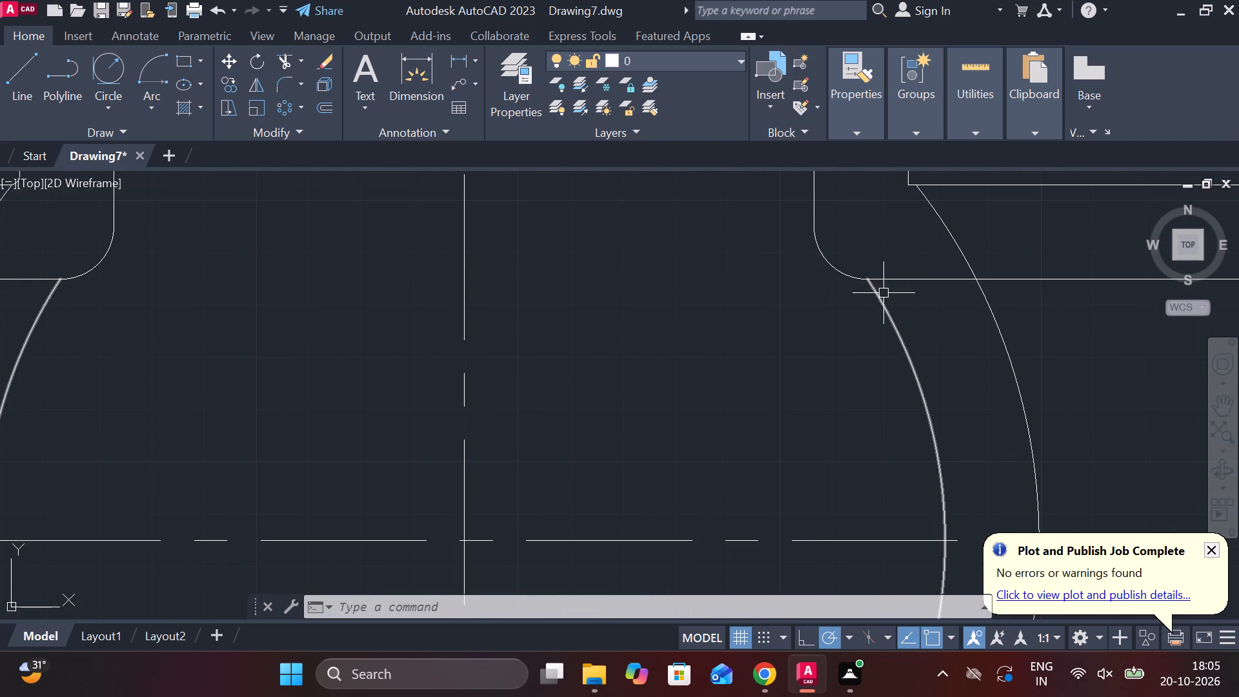
pyautogui.scroll(-2, 890, 298)
pyautogui.scroll(1, 904, 301)
pyautogui.write('ex')
pyautogui.press('space')
pyautogui.click(885, 317)
pyautogui.press('Escape')
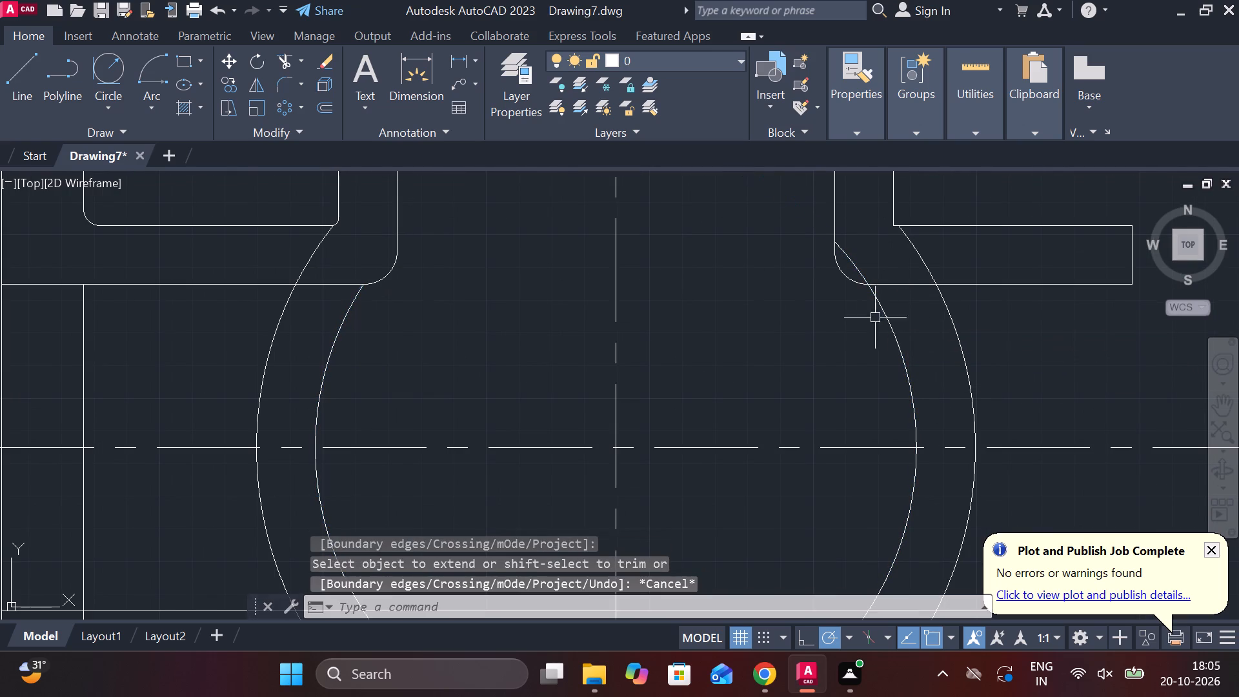
# Trim away the mirrored fillet between the right inner neck line and the right branch's lower edge.
pyautogui.write('tr')
pyautogui.press('space')
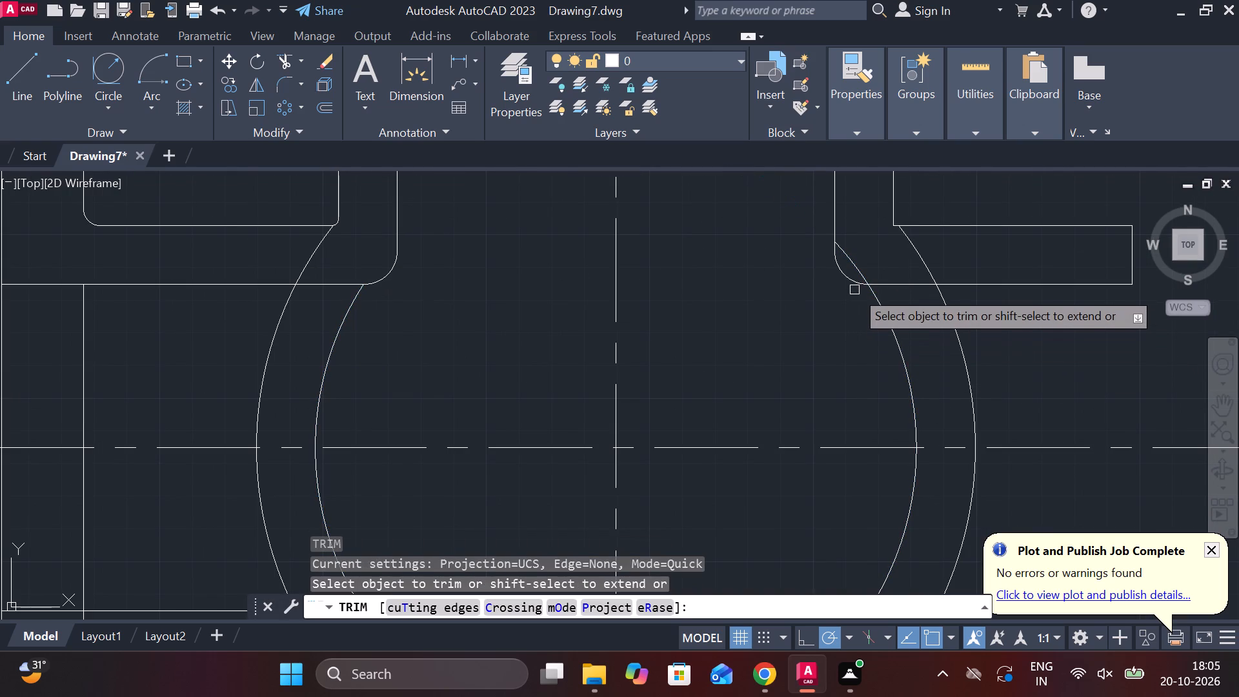
pyautogui.click(851, 285)
pyautogui.click(832, 243)
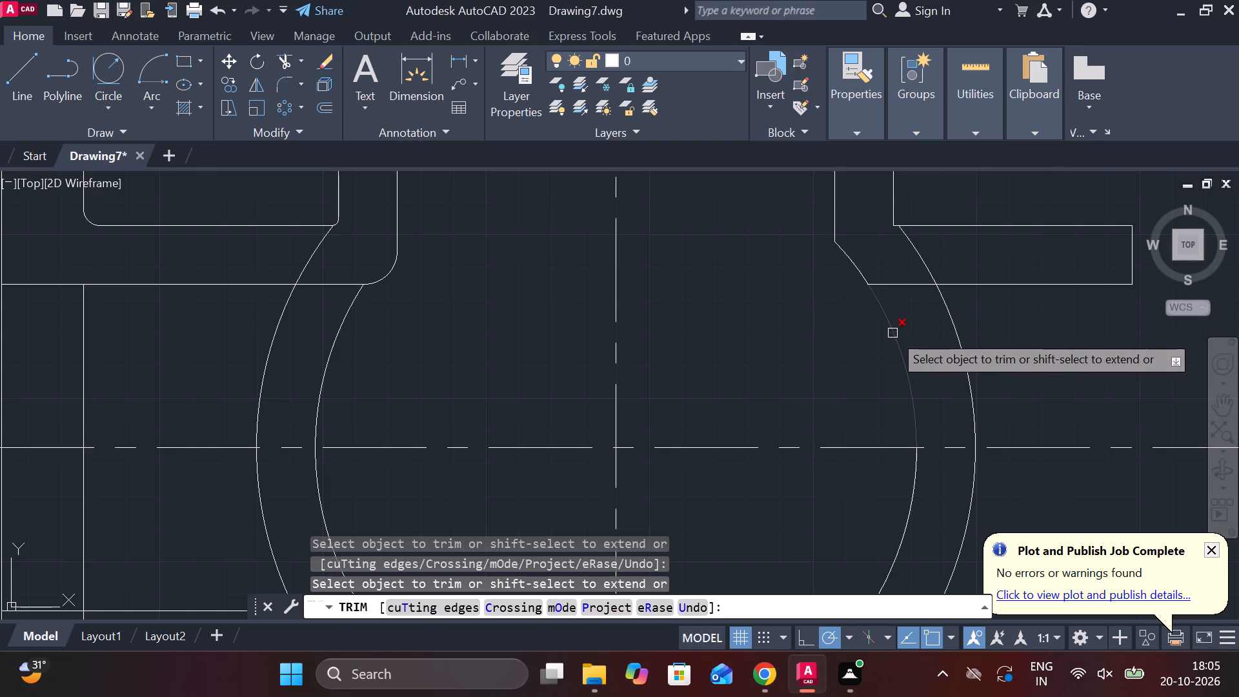
pyautogui.moveTo(892, 294); pyautogui.dragTo(788, 374, button='middle')
pyautogui.press('Escape')
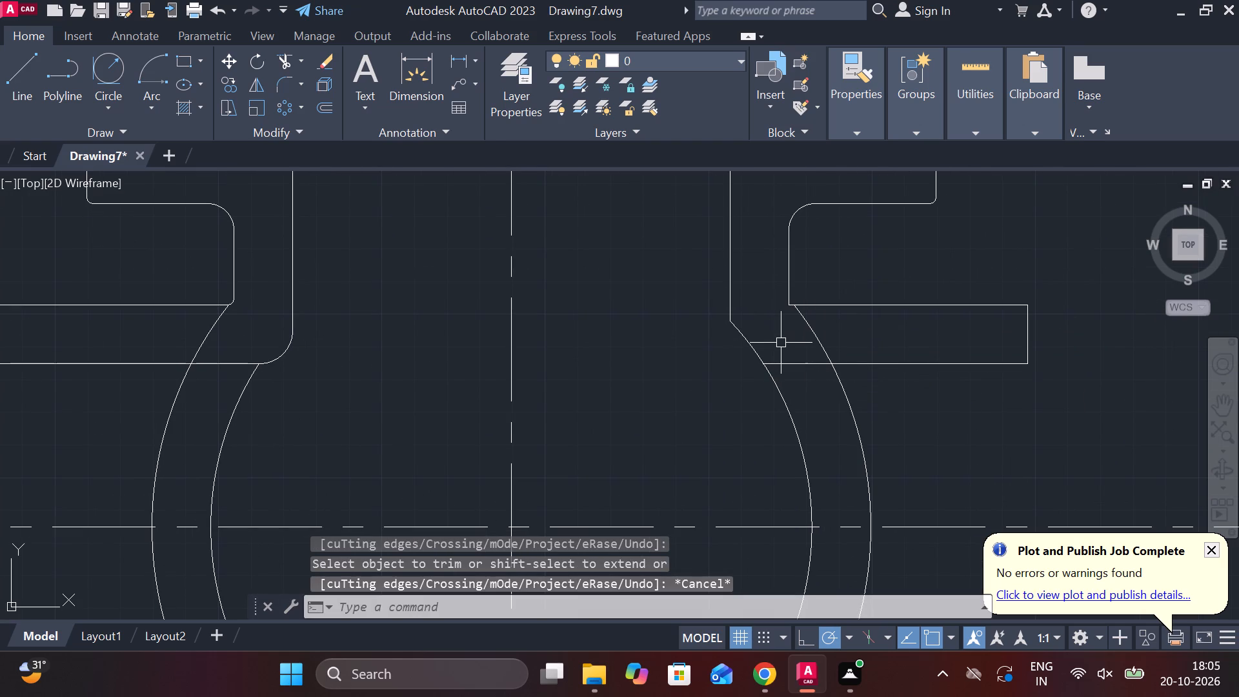
# Fillet the corner between the right inner neck line and the inner arc with radius 10.
pyautogui.write('f r')
pyautogui.press('space')
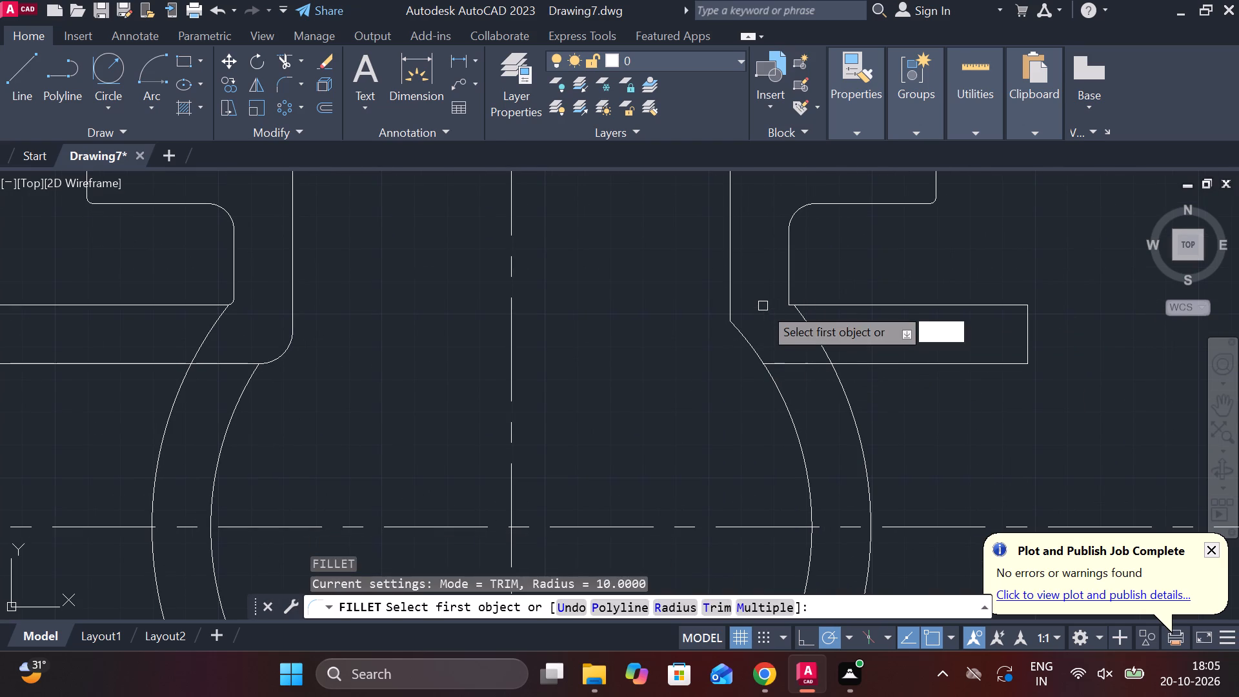
pyautogui.press('space')
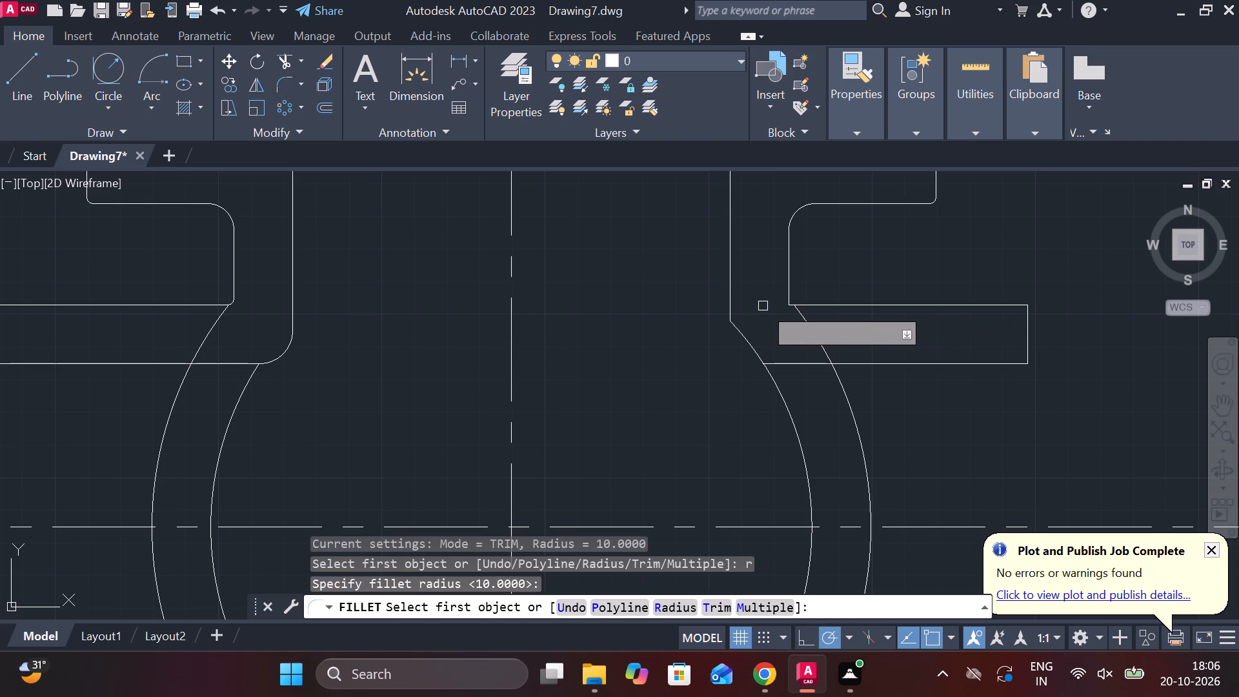
pyautogui.click(730, 272)
pyautogui.click(741, 333)
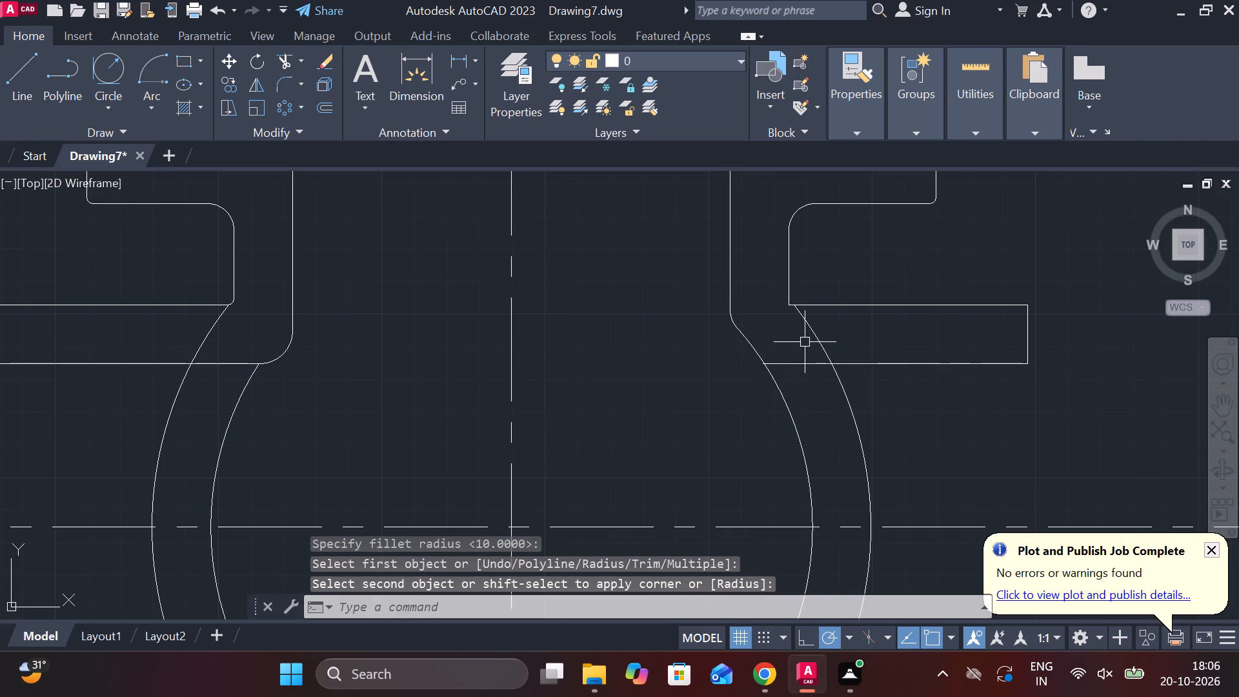
# Trim away the right branch's lower edge, upper edge and end line outside the outer arc.
pyautogui.scroll(1, 783, 391)
pyautogui.scroll(-2, 783, 393)
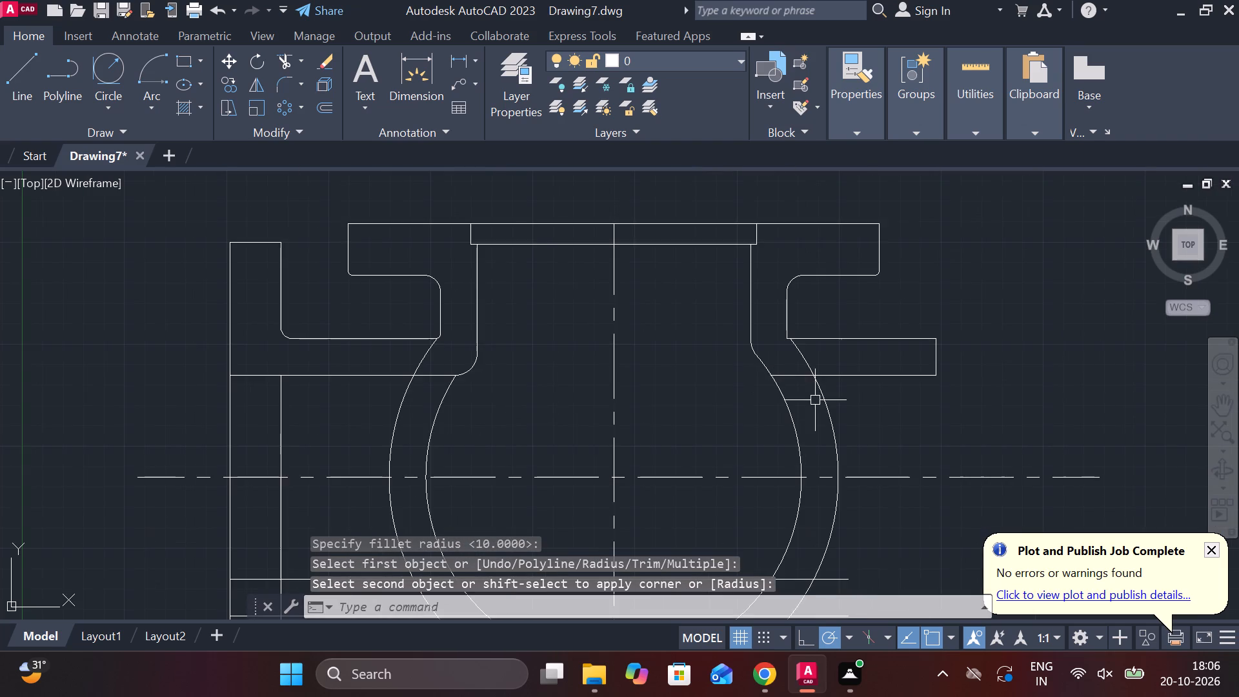
pyautogui.scroll(-1, 816, 400)
pyautogui.moveTo(854, 399); pyautogui.dragTo(814, 426, button='middle')
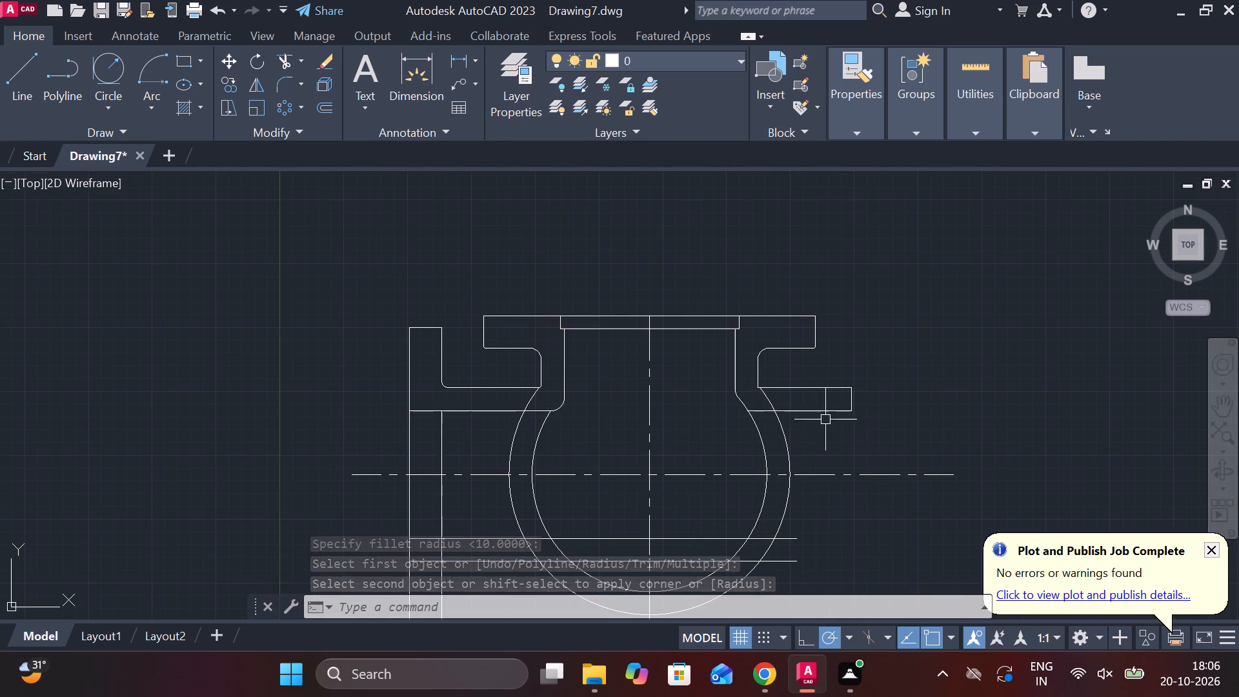
pyautogui.write('tr')
pyautogui.press('space')
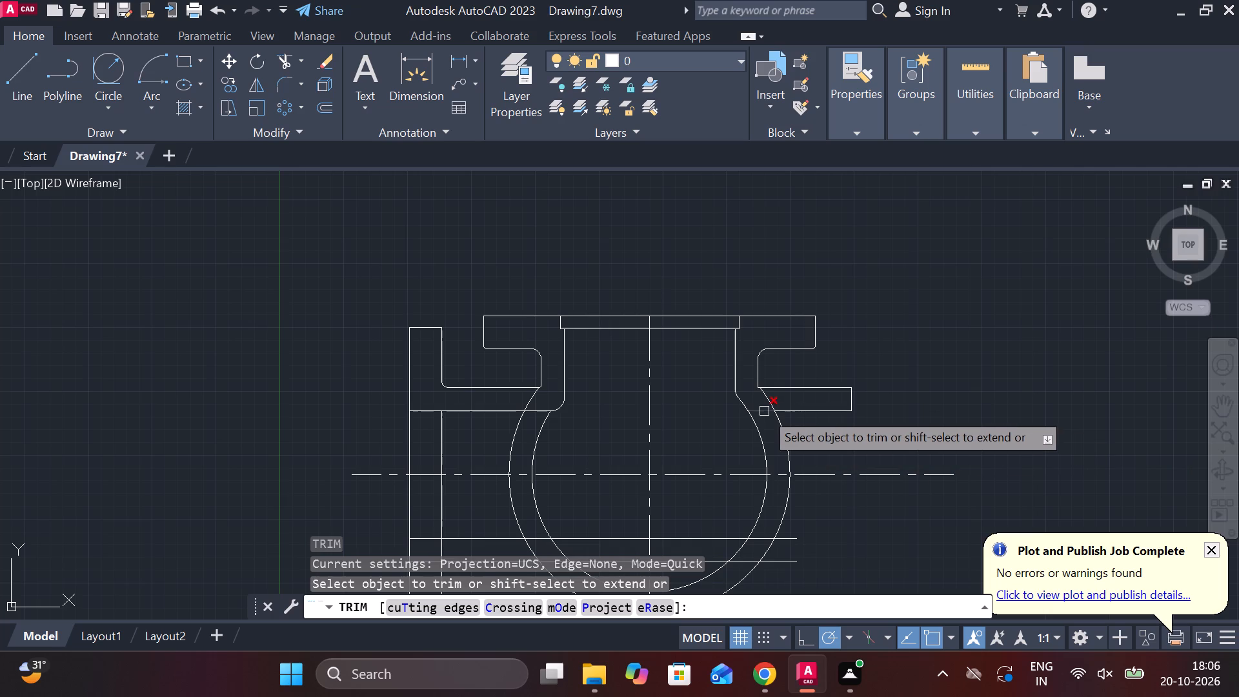
pyautogui.click(764, 411)
pyautogui.scroll(3, 759, 401)
pyautogui.moveTo(853, 426); pyautogui.dragTo(831, 425, button='middle')
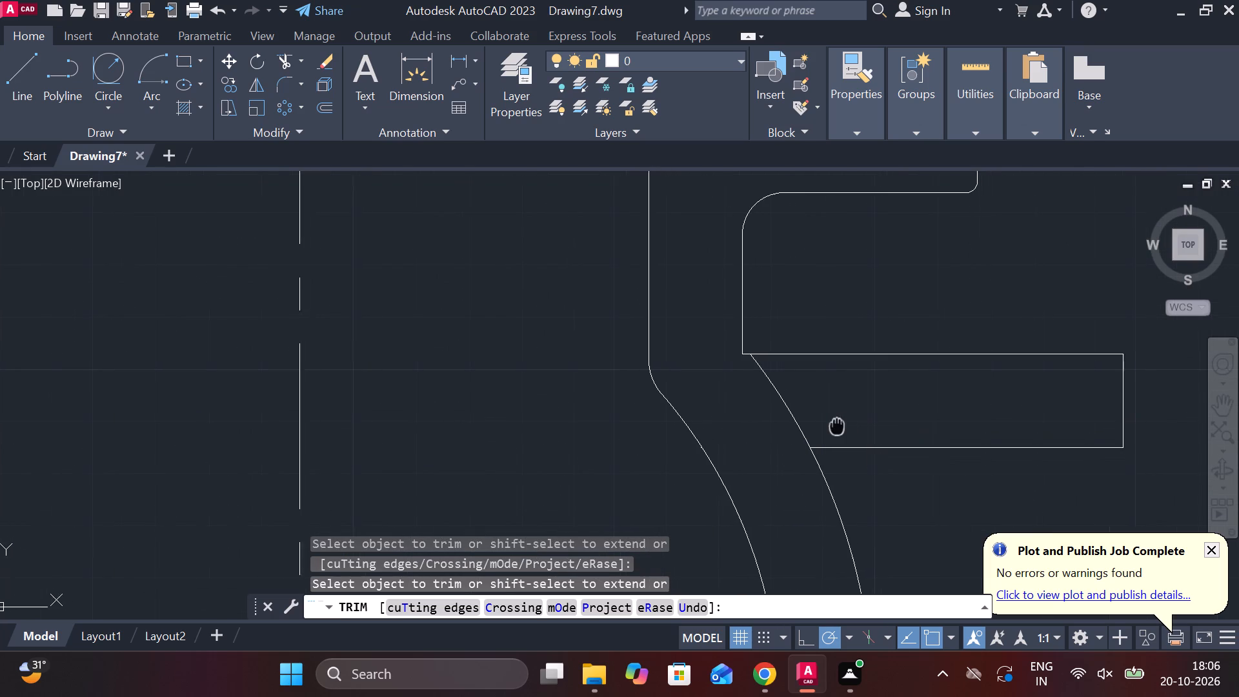
pyautogui.moveTo(831, 425); pyautogui.dragTo(826, 425, button='middle')
pyautogui.scroll(-2, 833, 425)
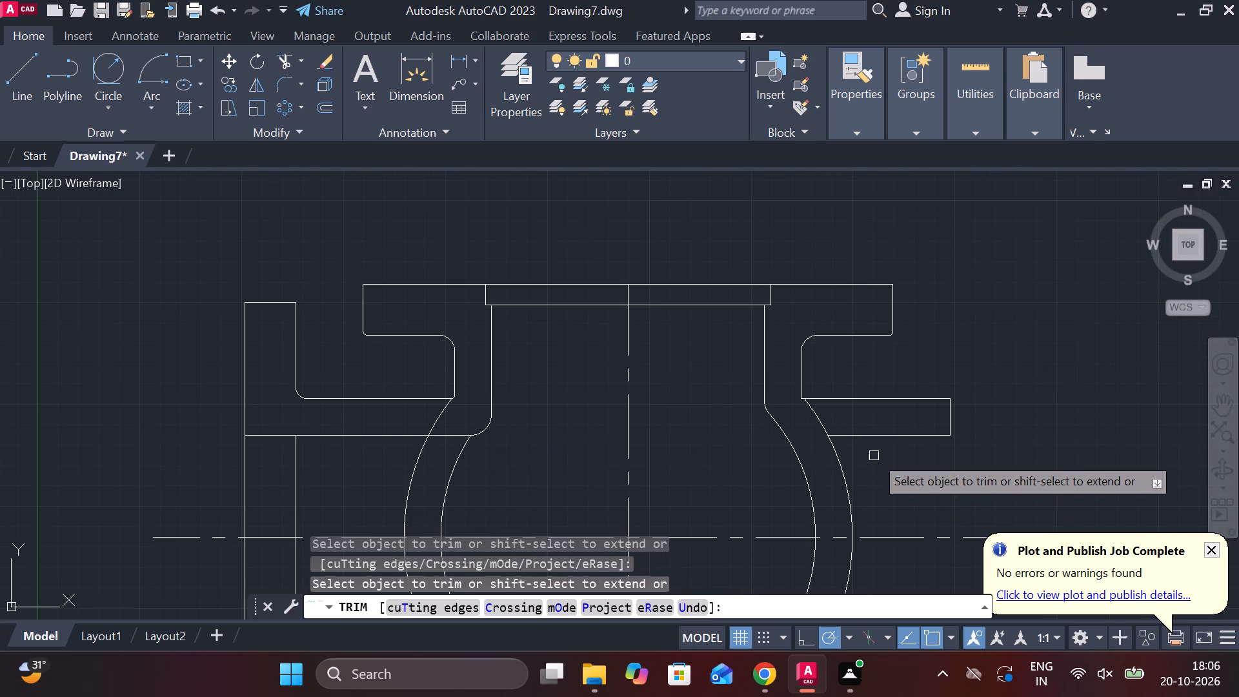
pyautogui.click(887, 451)
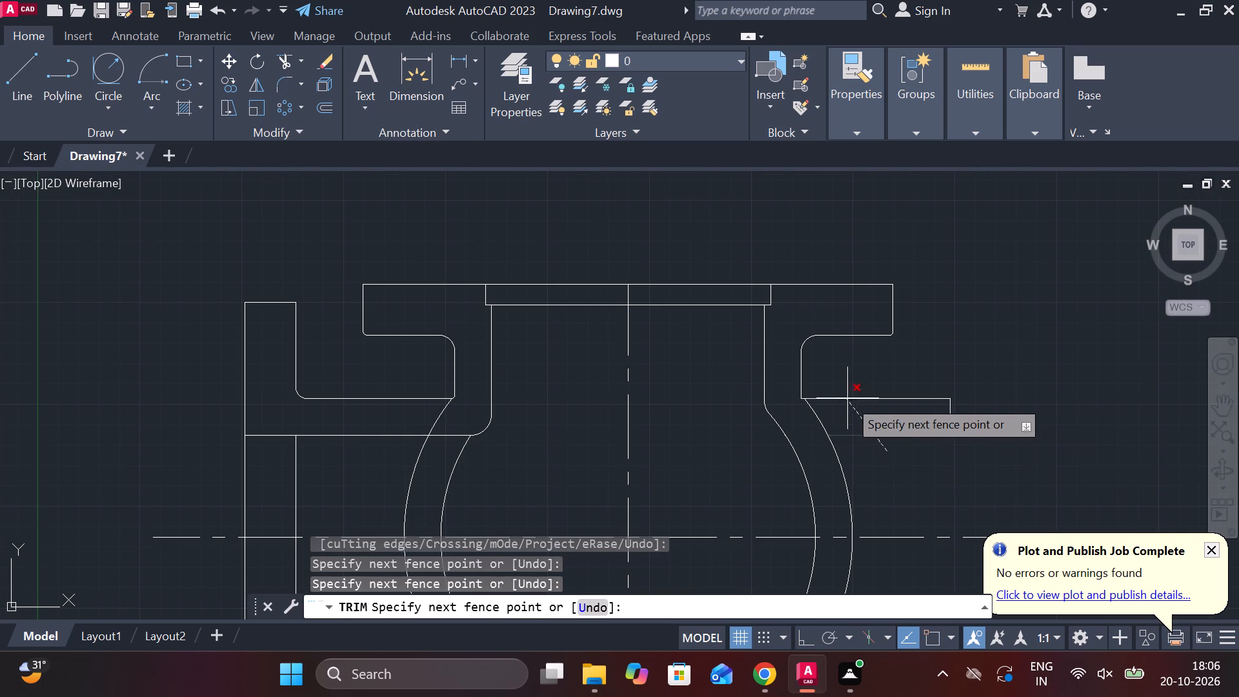
pyautogui.click(851, 390)
pyautogui.click(951, 419)
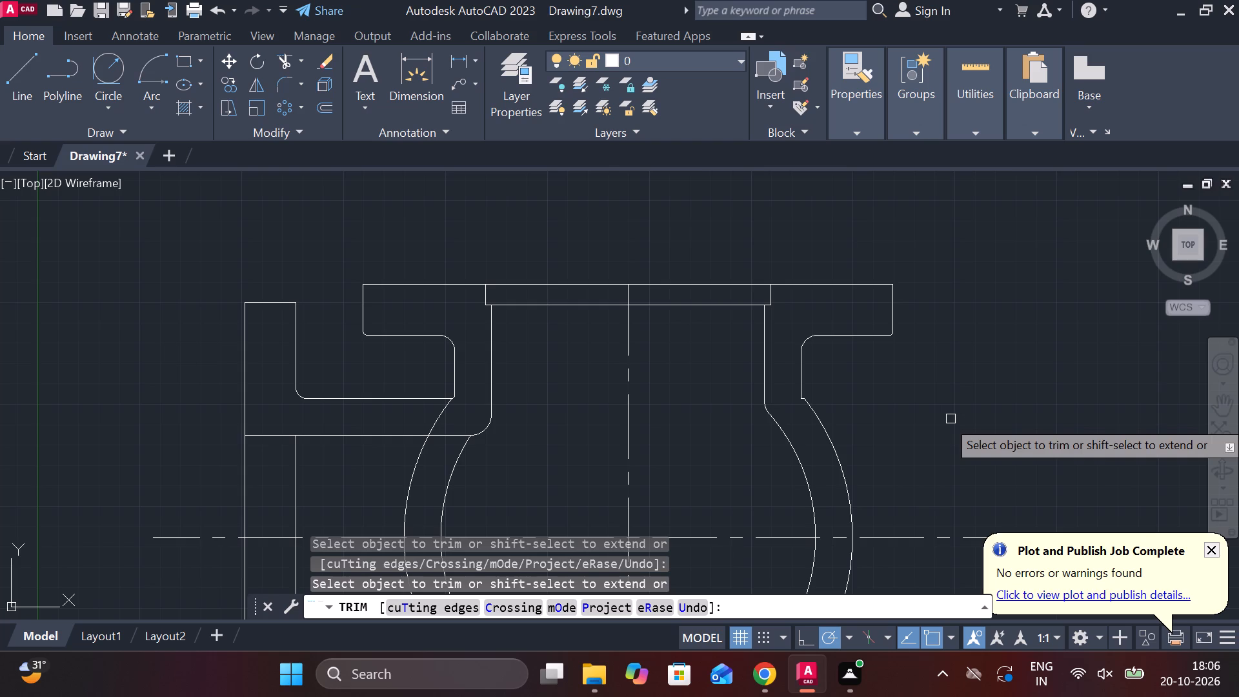
pyautogui.scroll(4, 846, 392)
pyautogui.press('Escape')
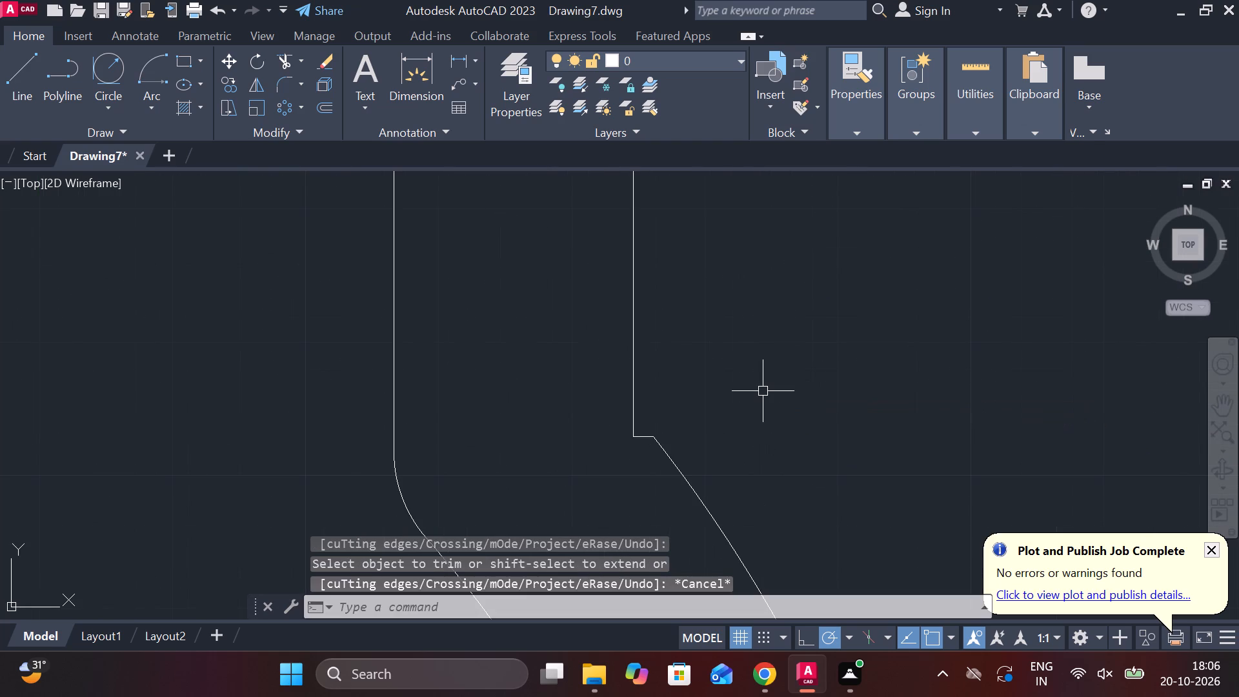
# Fillet the corner between the right outer neck line and the outer arc with radius 10.
pyautogui.write('f r')
pyautogui.press('space')
pyautogui.press('space')
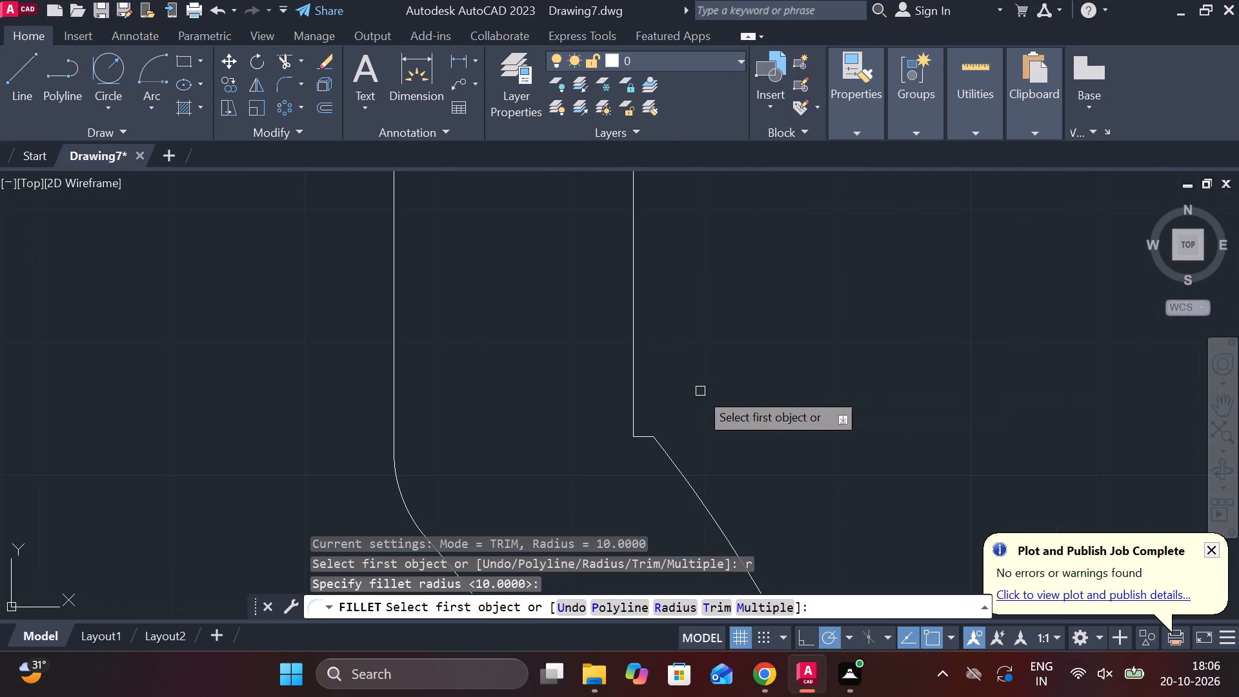
pyautogui.click(630, 387)
pyautogui.click(664, 454)
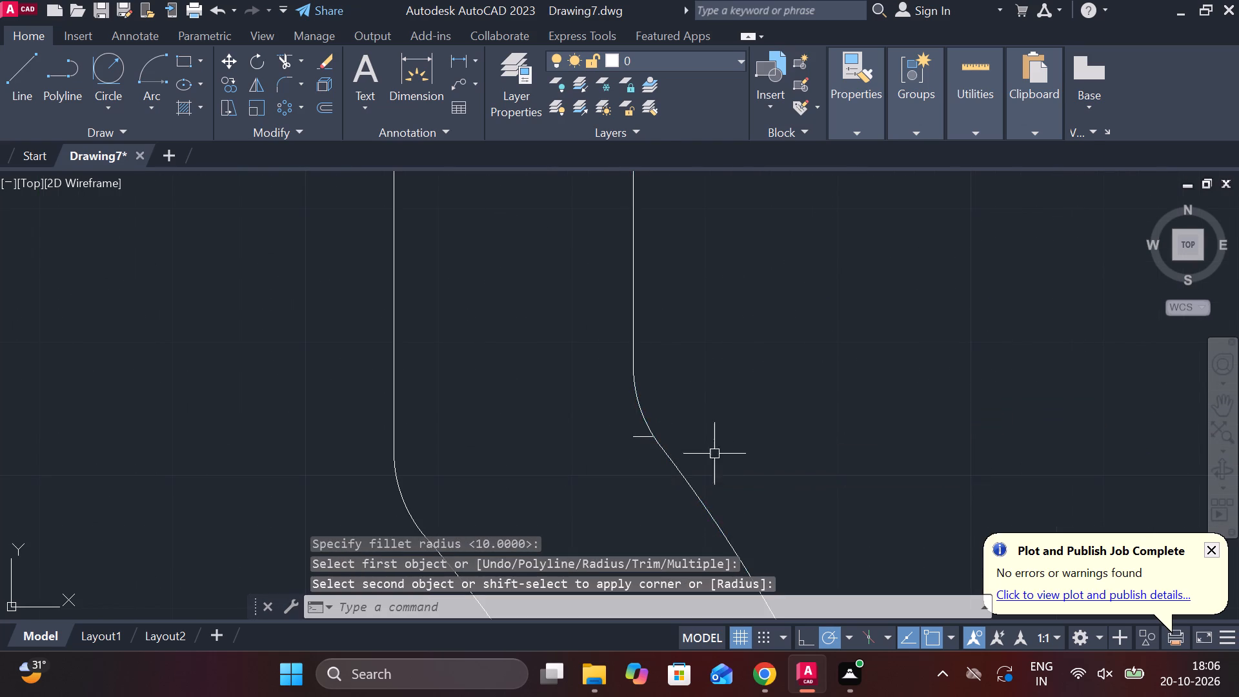
pyautogui.scroll(-2, 739, 444)
pyautogui.press('Escape')
# Erase the short leftover horizontal stub at the right outer neck fillet.
pyautogui.click(703, 439)
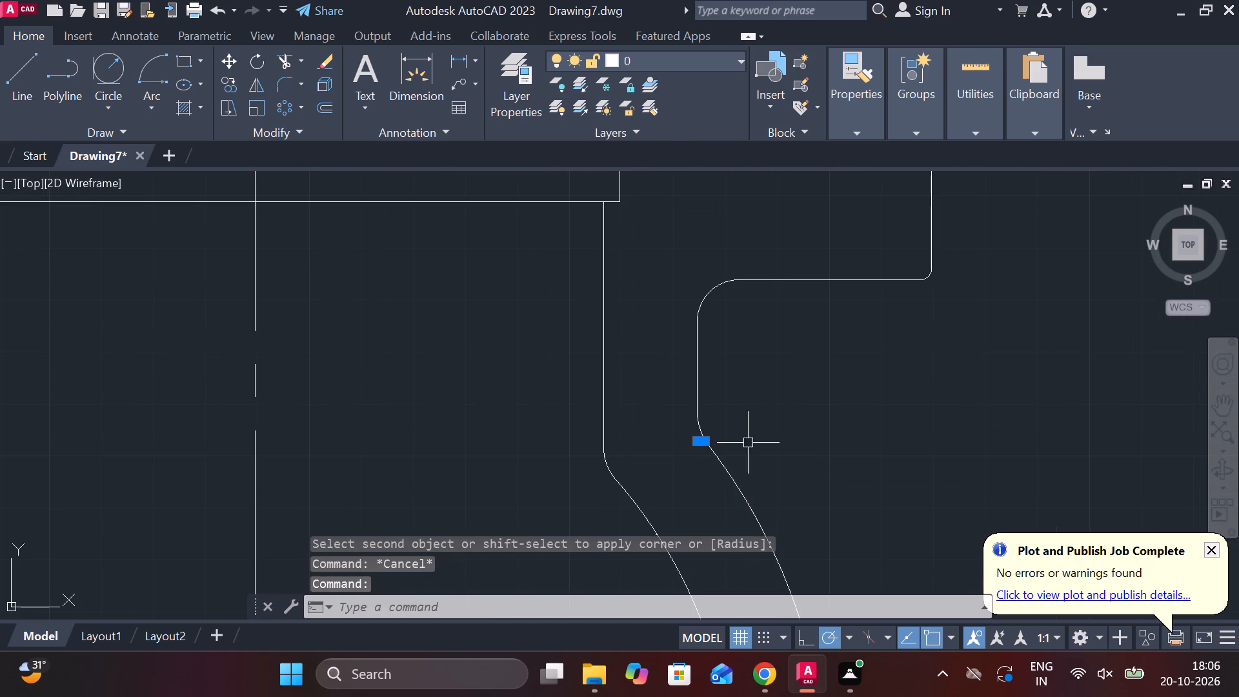
pyautogui.write('e')
pyautogui.press('space')
pyautogui.scroll(-2, 813, 432)
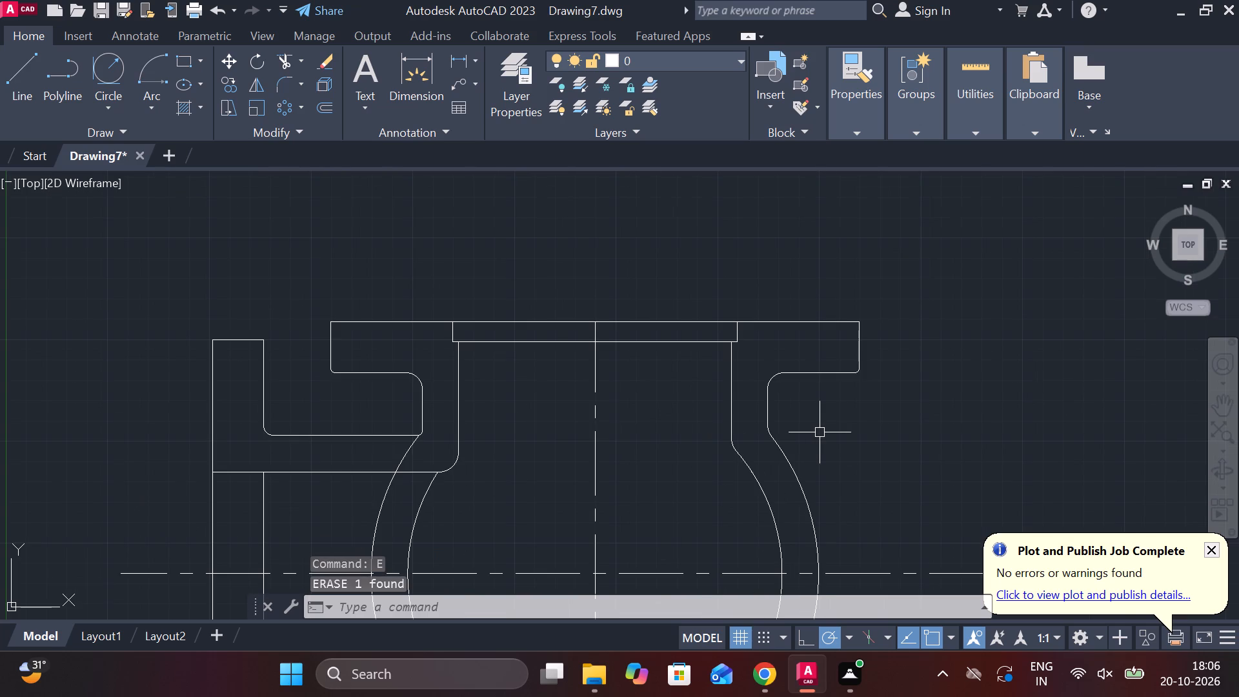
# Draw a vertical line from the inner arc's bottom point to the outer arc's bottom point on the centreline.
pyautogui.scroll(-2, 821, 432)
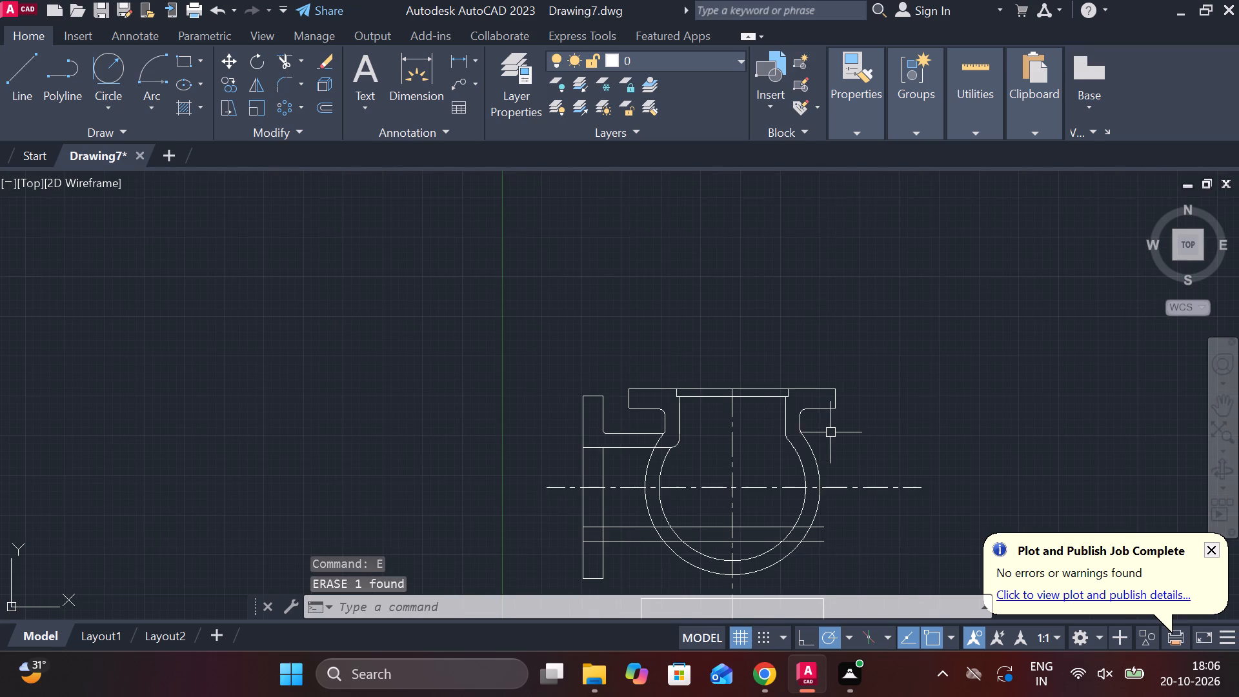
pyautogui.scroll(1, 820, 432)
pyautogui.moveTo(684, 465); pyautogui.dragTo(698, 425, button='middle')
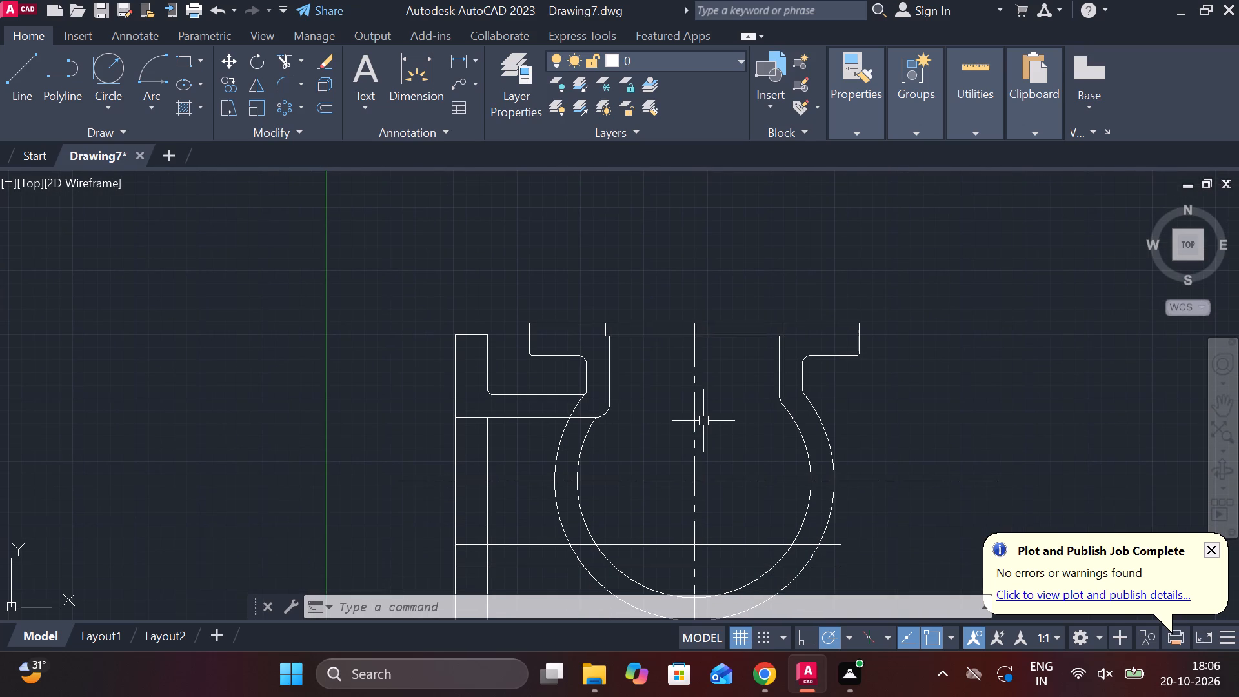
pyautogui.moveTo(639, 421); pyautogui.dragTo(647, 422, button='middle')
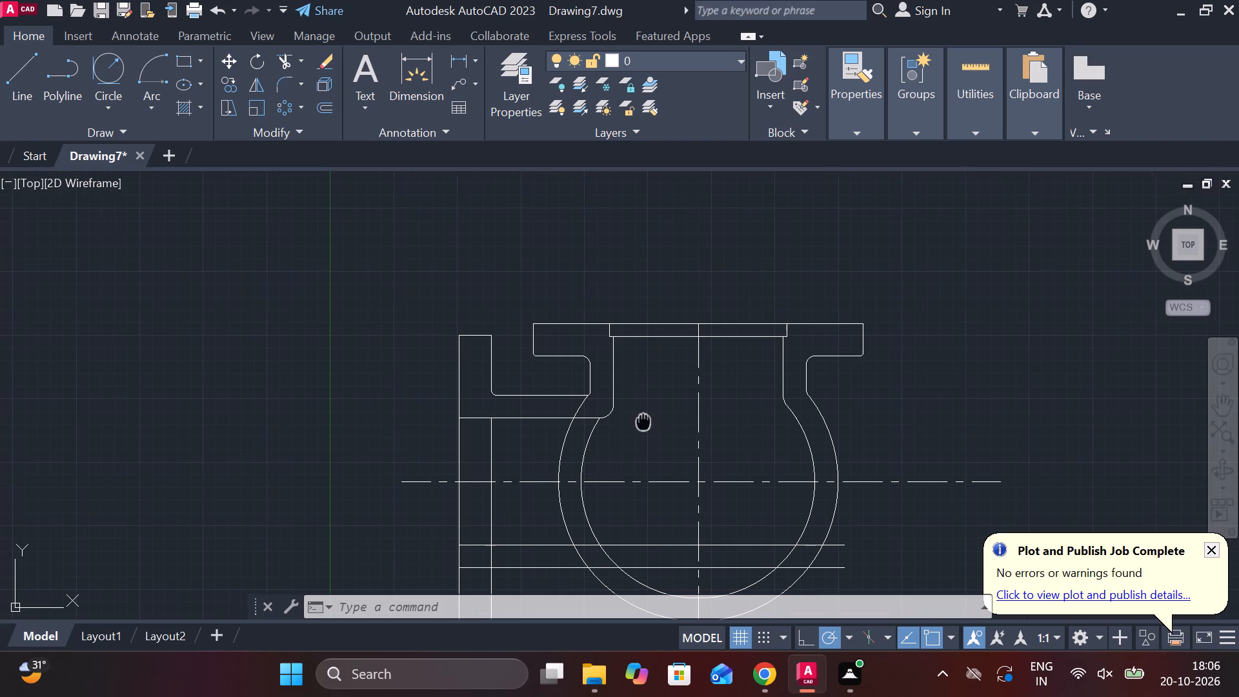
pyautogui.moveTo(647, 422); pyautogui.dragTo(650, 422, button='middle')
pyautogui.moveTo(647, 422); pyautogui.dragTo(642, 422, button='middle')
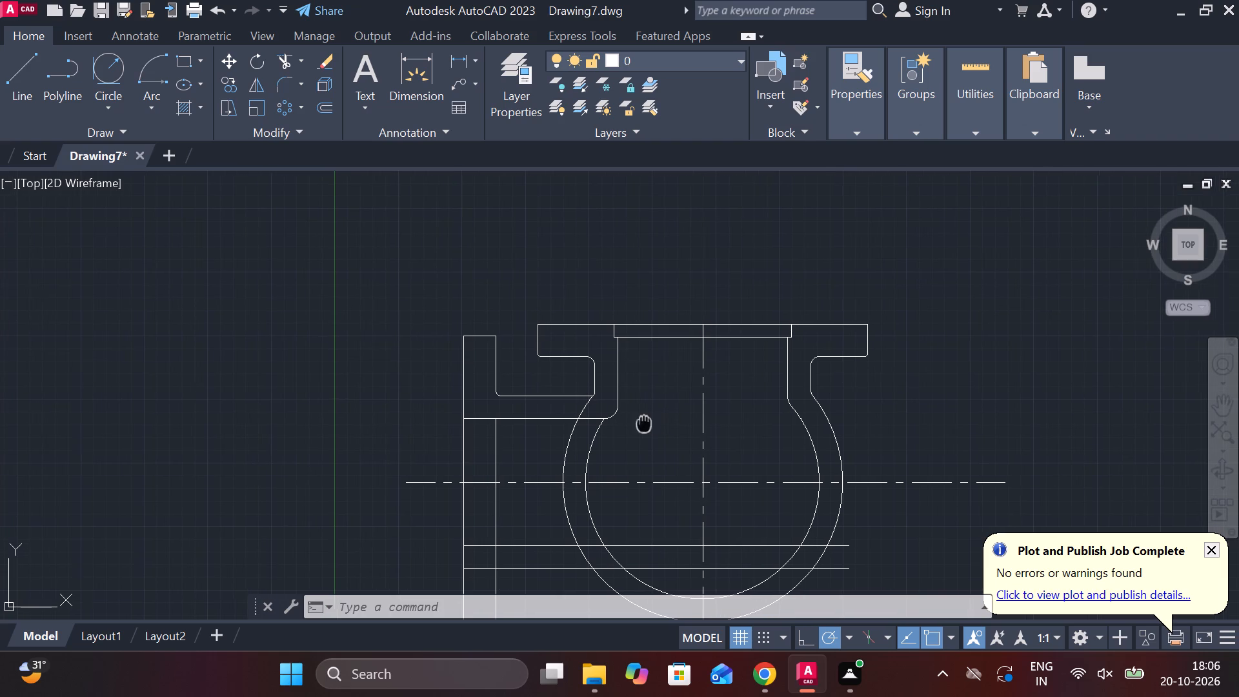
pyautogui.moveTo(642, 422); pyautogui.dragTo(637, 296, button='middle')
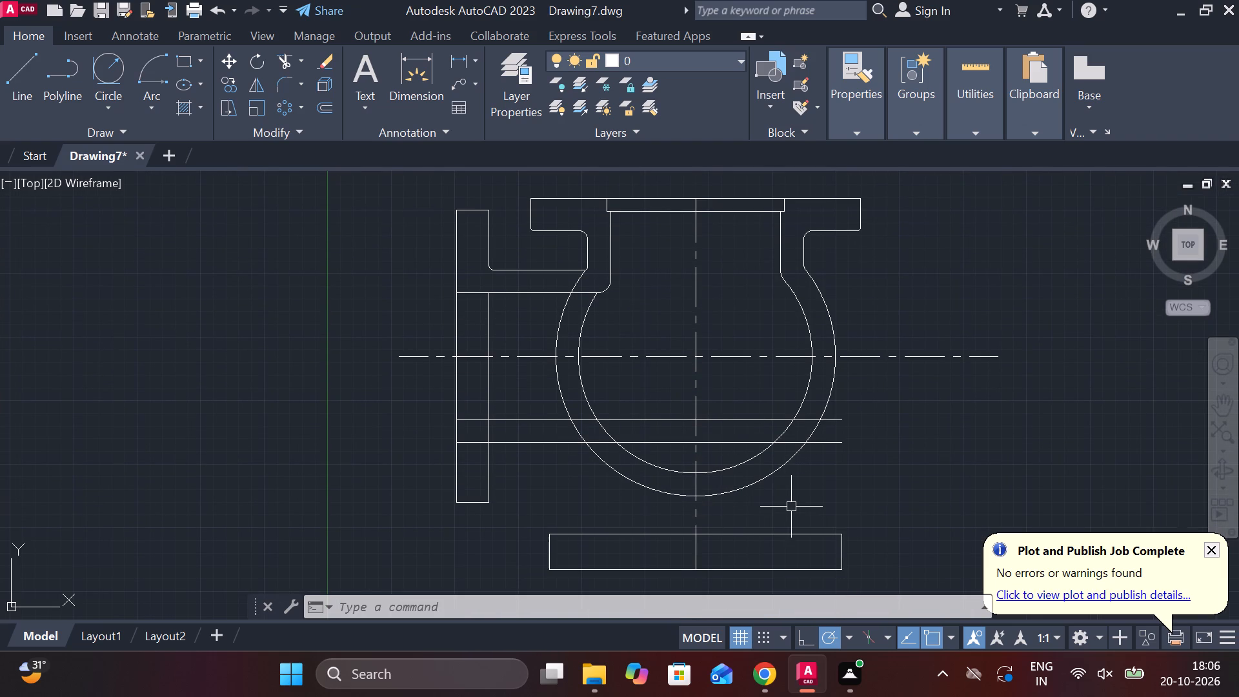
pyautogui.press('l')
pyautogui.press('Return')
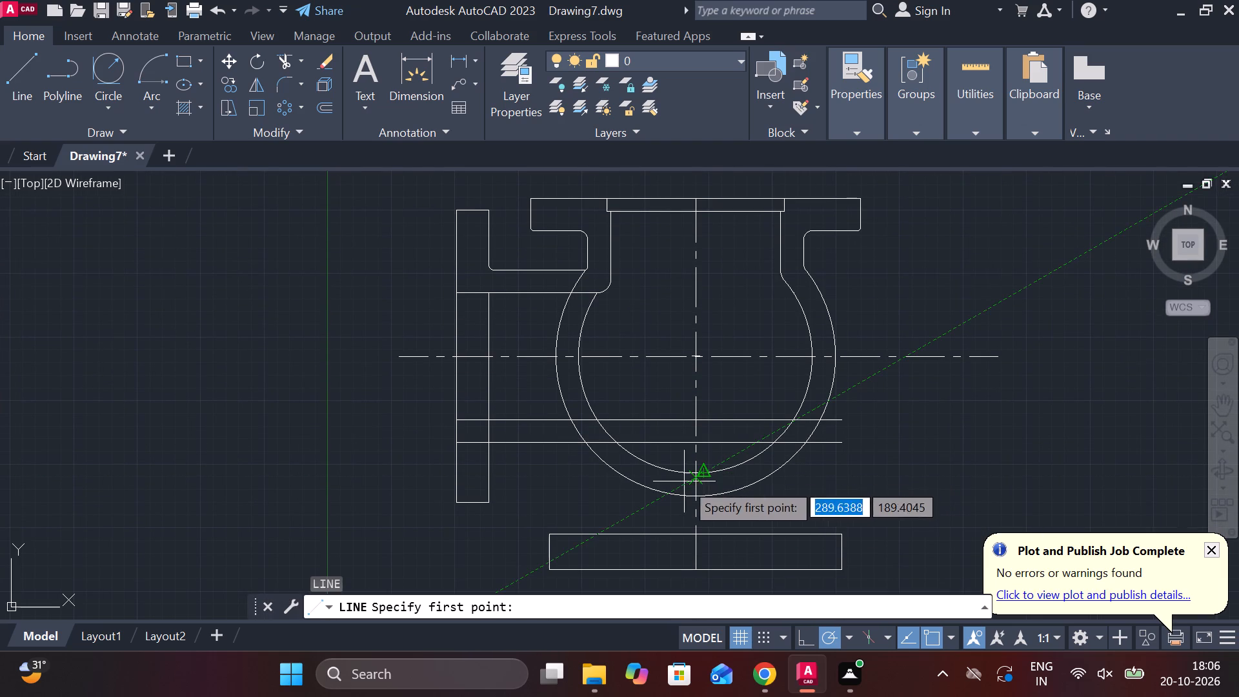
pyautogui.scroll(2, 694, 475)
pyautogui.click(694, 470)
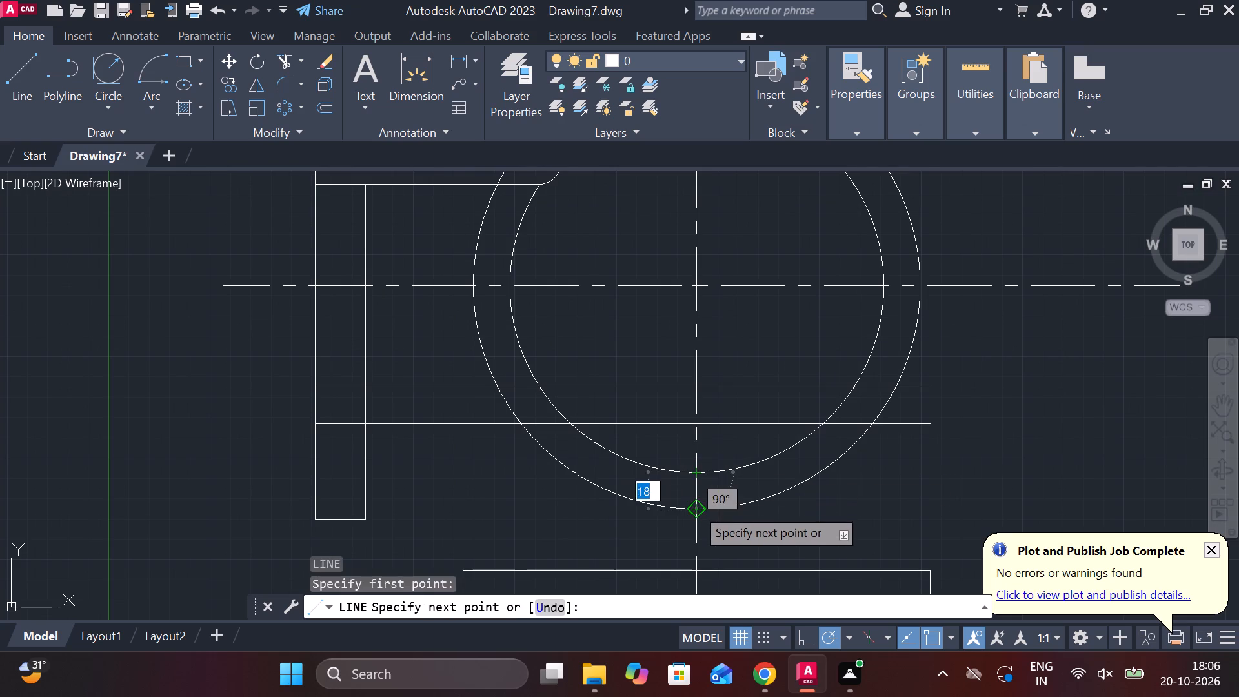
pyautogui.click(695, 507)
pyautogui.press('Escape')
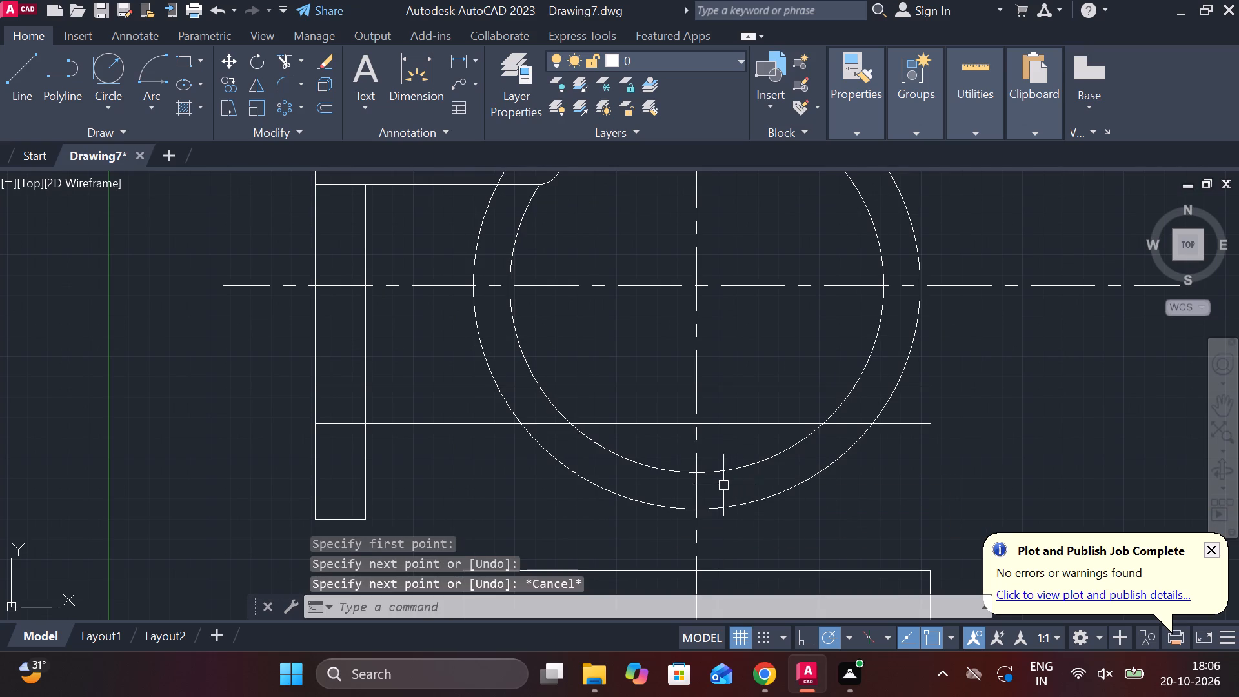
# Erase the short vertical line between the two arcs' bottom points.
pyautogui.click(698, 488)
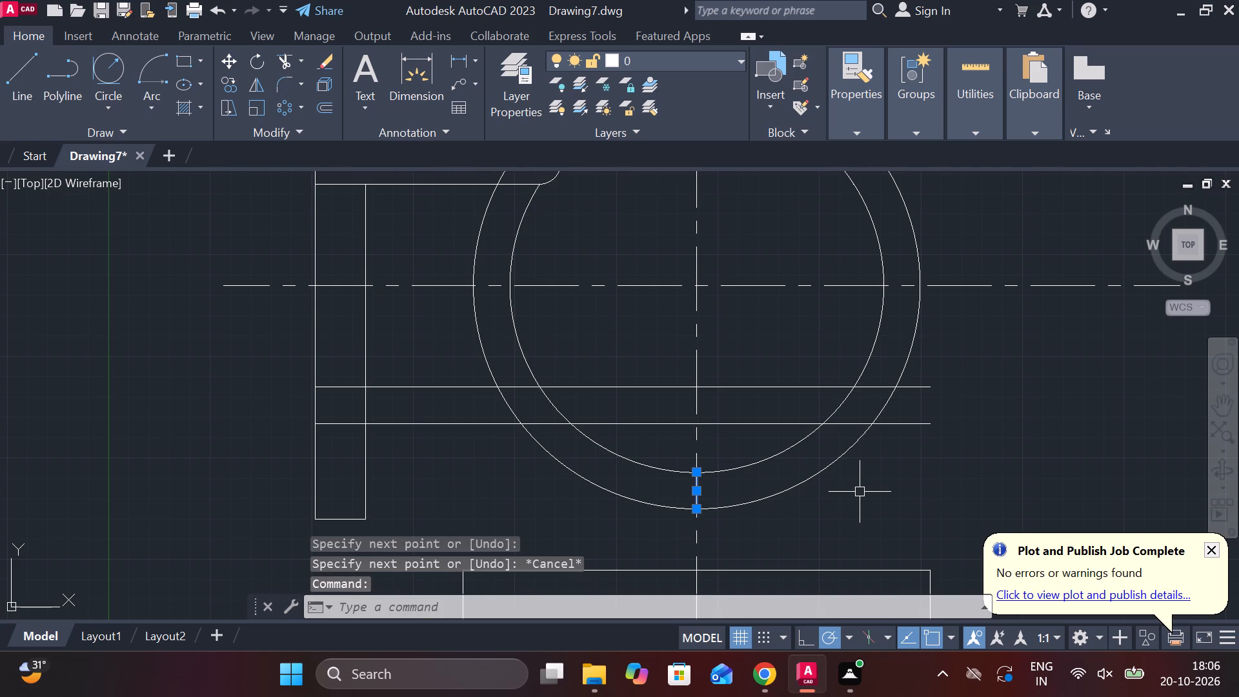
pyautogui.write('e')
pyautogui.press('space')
# Trim the lower horizontal line inside the left flange and the flange's inner edge between the two lower horizontal lines.
pyautogui.scroll(-1, 856, 492)
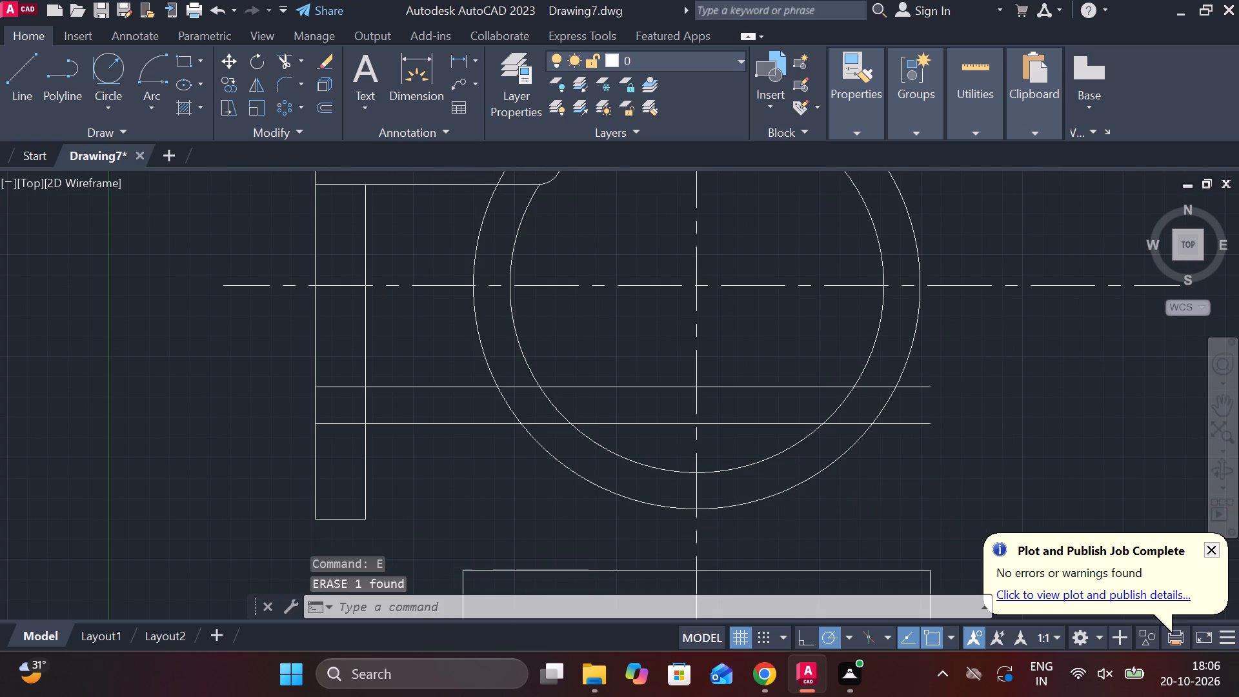
pyautogui.scroll(-1, 856, 492)
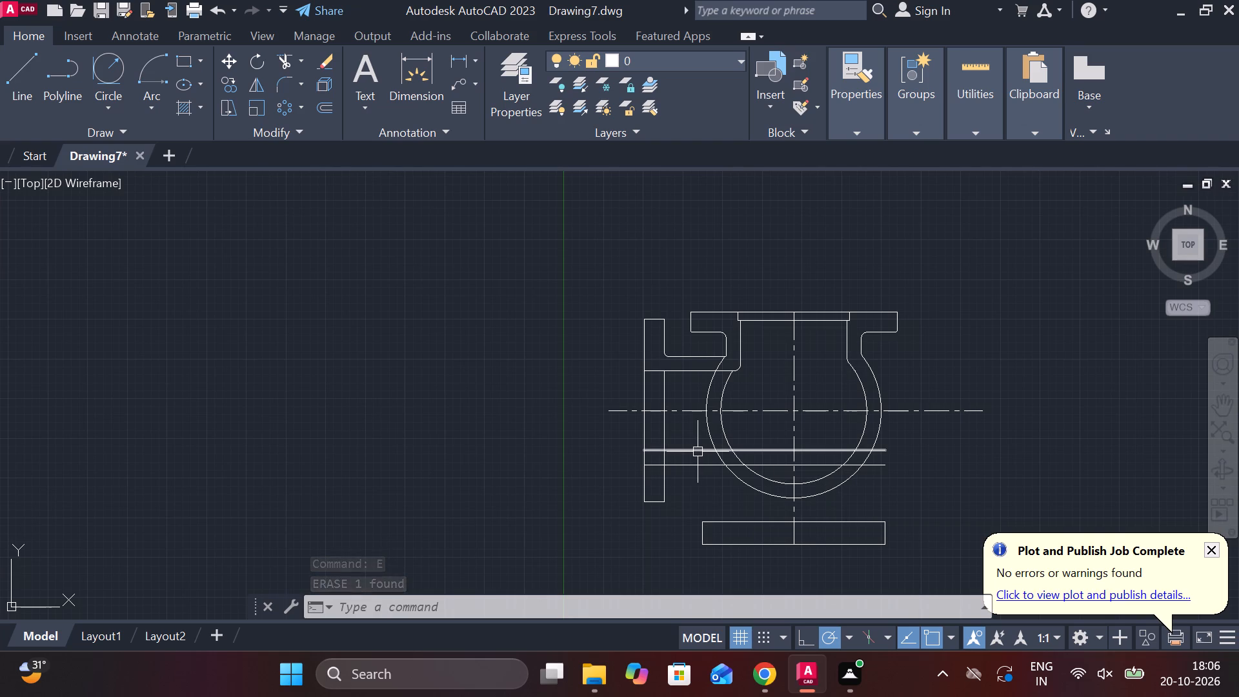
pyautogui.scroll(2, 753, 476)
pyautogui.moveTo(784, 472); pyautogui.dragTo(694, 485, button='middle')
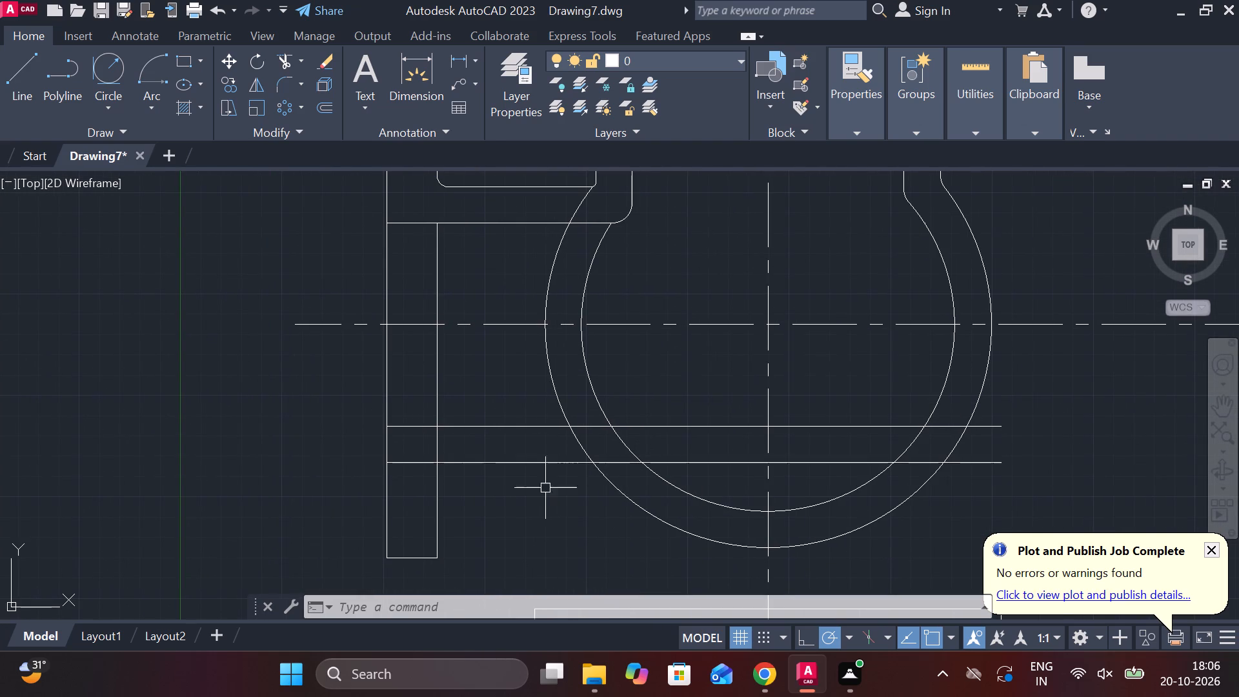
pyautogui.write('tr')
pyautogui.press('space')
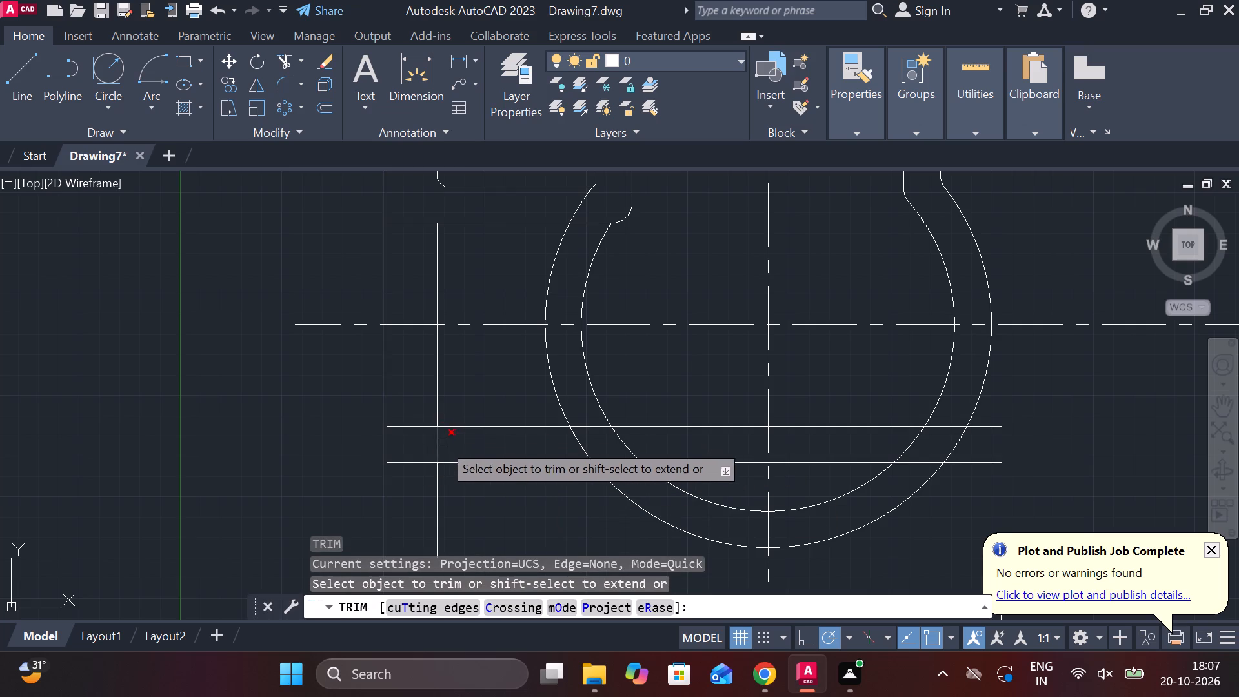
pyautogui.scroll(-1, 467, 447)
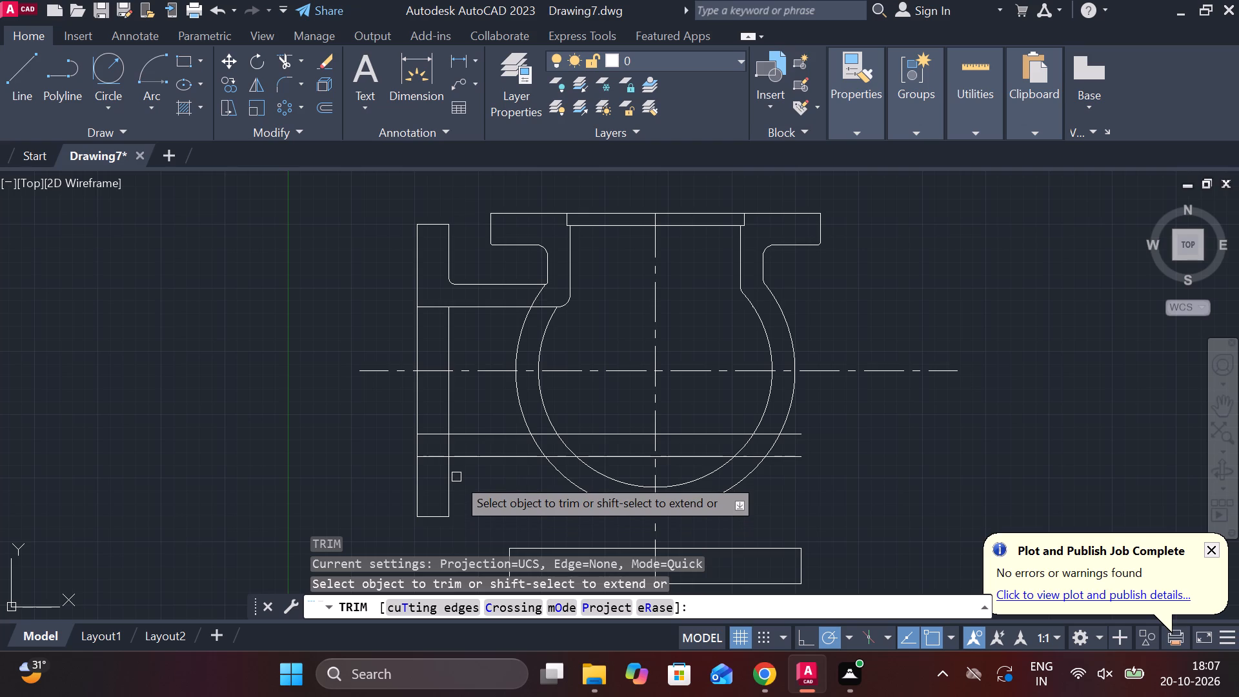
pyautogui.click(434, 455)
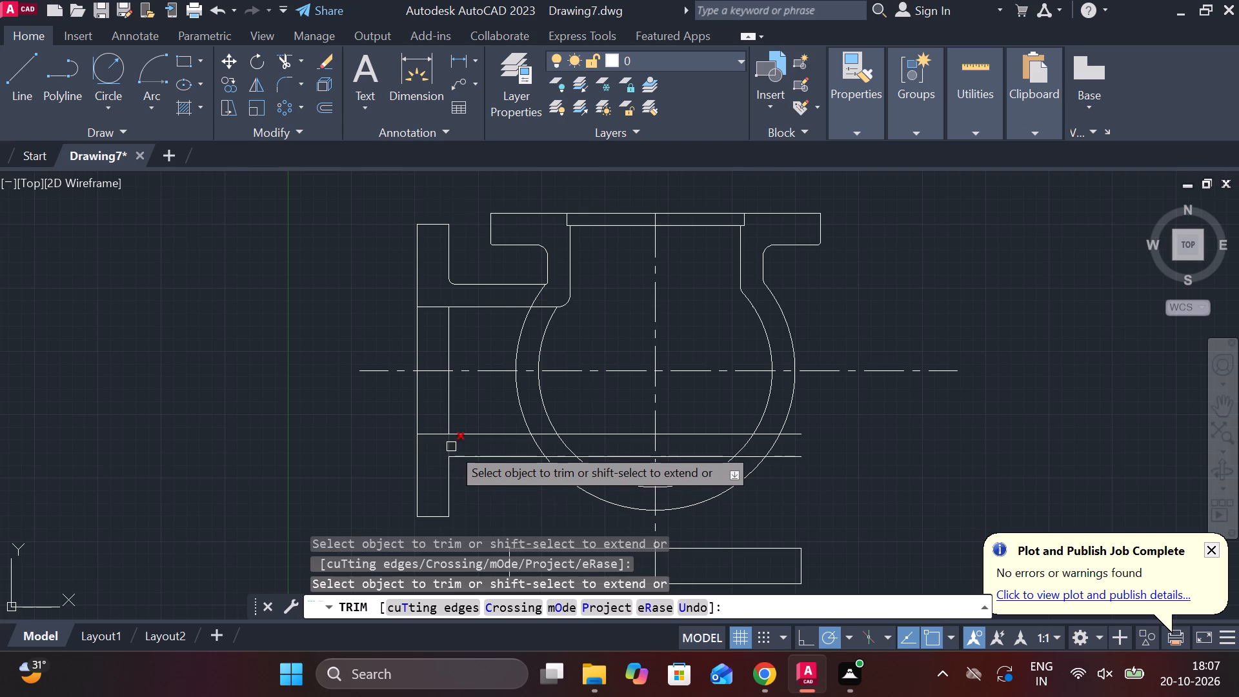
pyautogui.click(451, 447)
# Trim the bottoms of both arcs, back to the upper of the two horizontal lines on the left and the horizontal centreline on the right.
pyautogui.scroll(1, 570, 454)
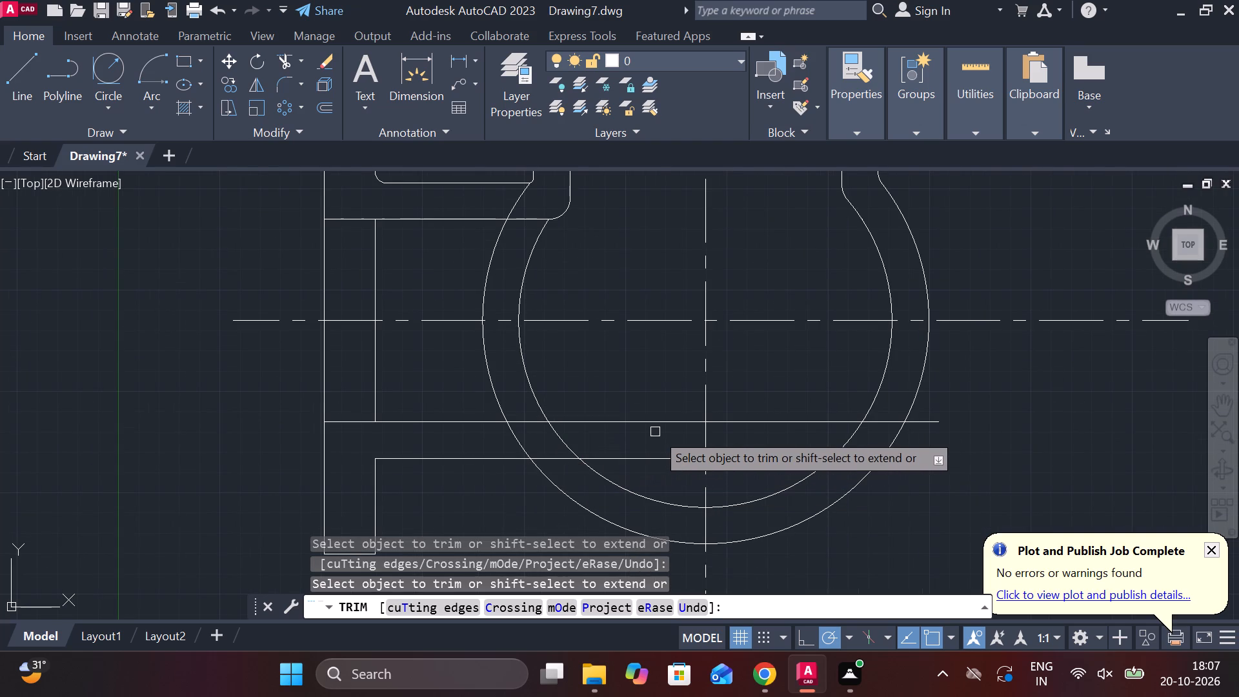
pyautogui.scroll(-1, 655, 432)
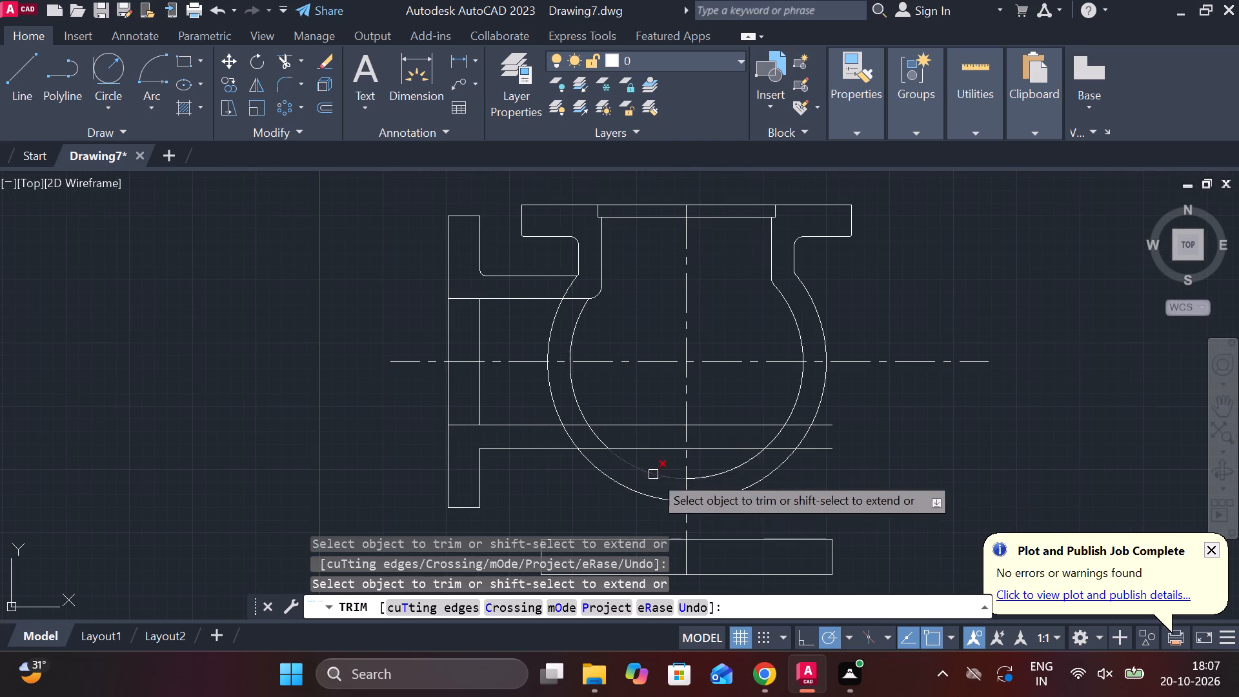
pyautogui.moveTo(658, 466); pyautogui.dragTo(584, 490)
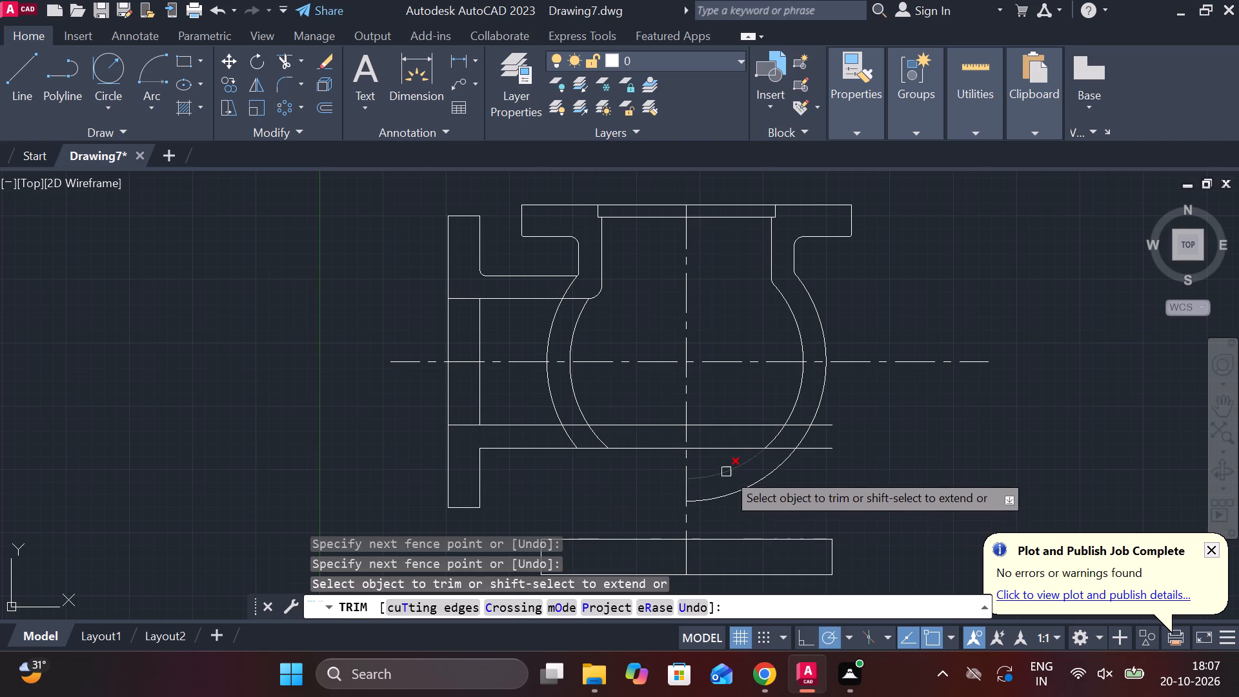
pyautogui.moveTo(718, 466); pyautogui.dragTo(801, 506)
pyautogui.moveTo(778, 414); pyautogui.dragTo(849, 411)
pyautogui.click(809, 436)
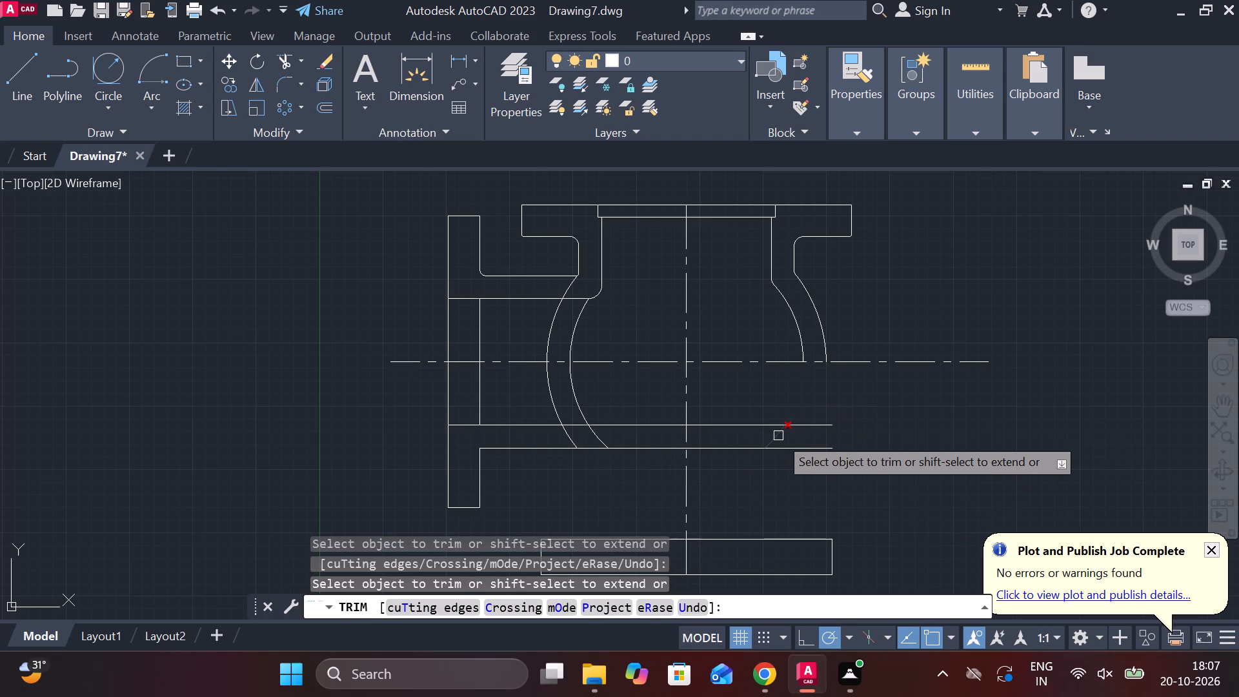
pyautogui.click(778, 436)
pyautogui.click(600, 432)
pyautogui.click(578, 439)
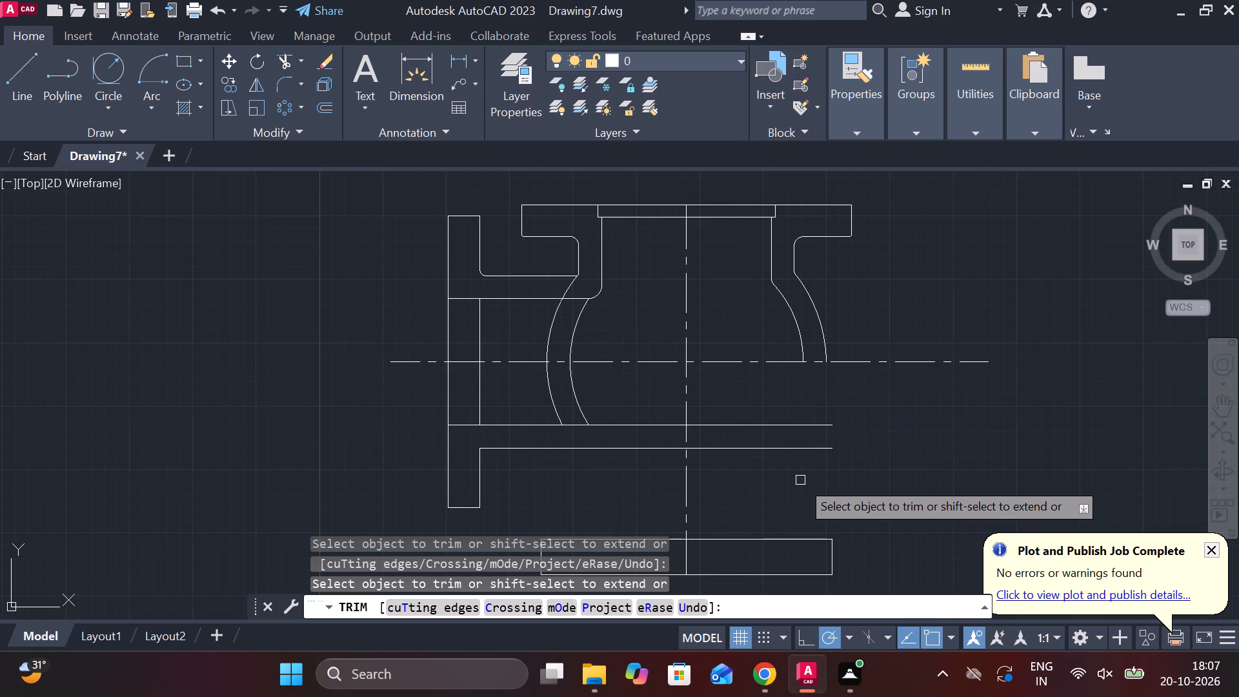
# Trim away the left flange's inner vertical edge between the upper branch and the lower horizontal lines, on both sides of the centreline.
pyautogui.moveTo(800, 480); pyautogui.dragTo(803, 409, button='middle')
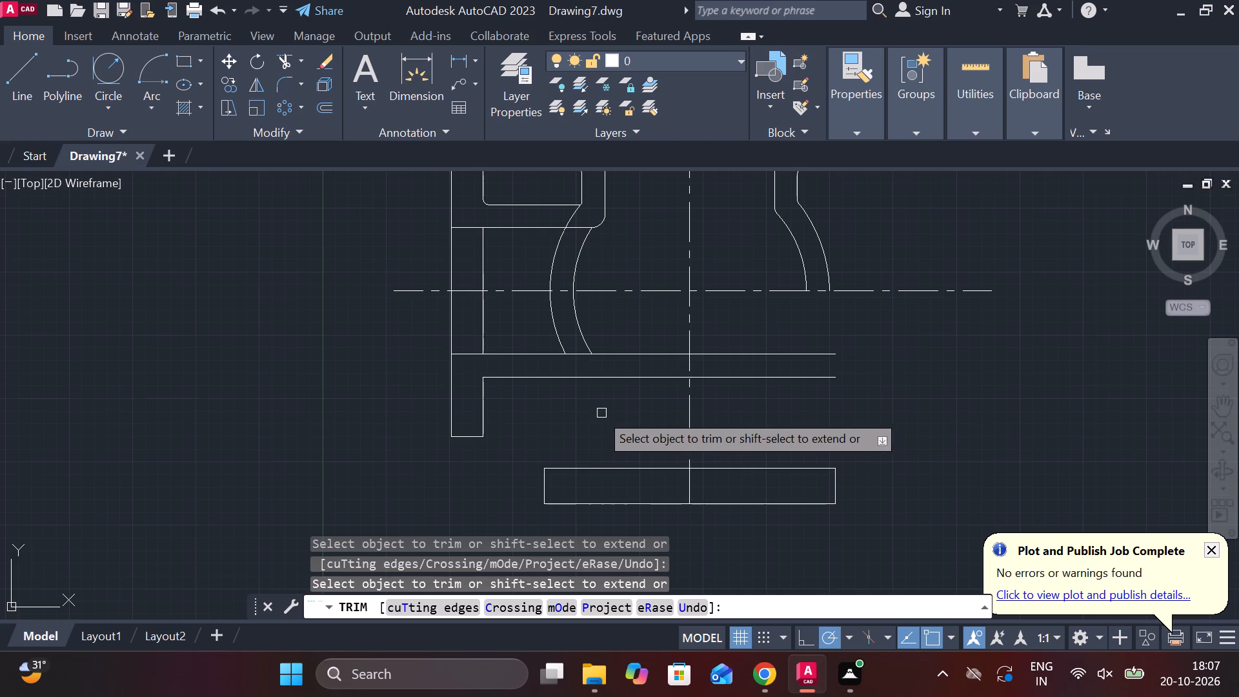
pyautogui.click(479, 321)
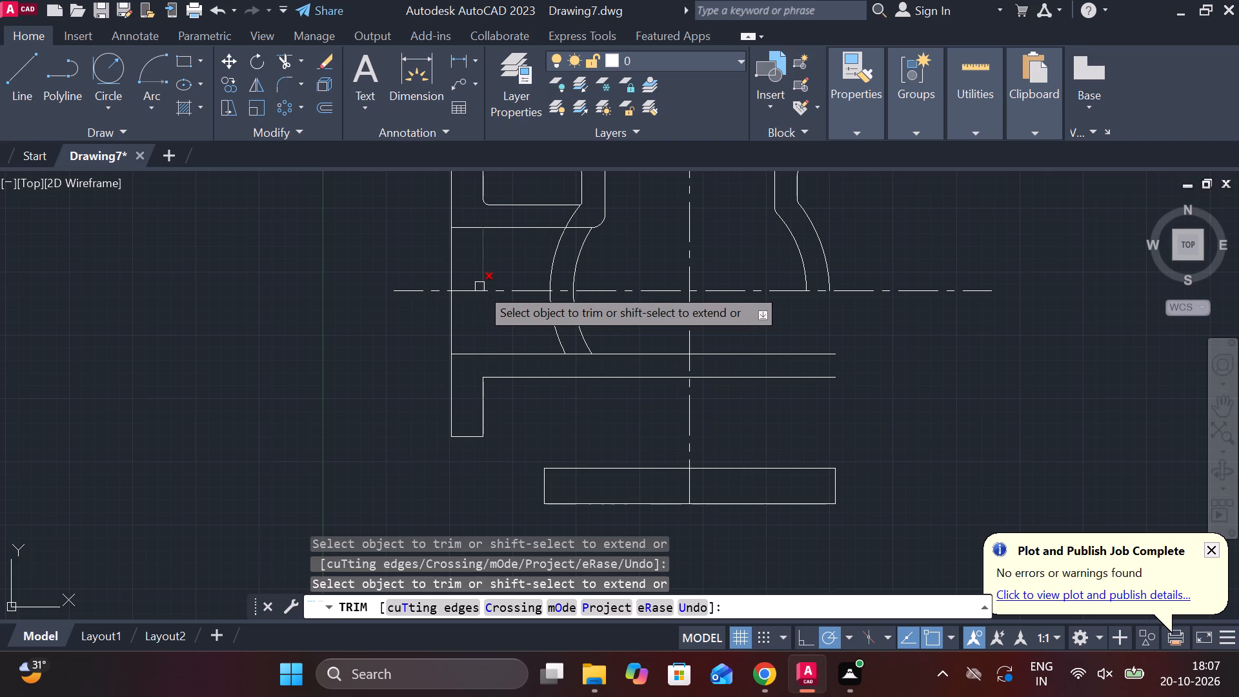
pyautogui.click(479, 287)
pyautogui.press('Escape')
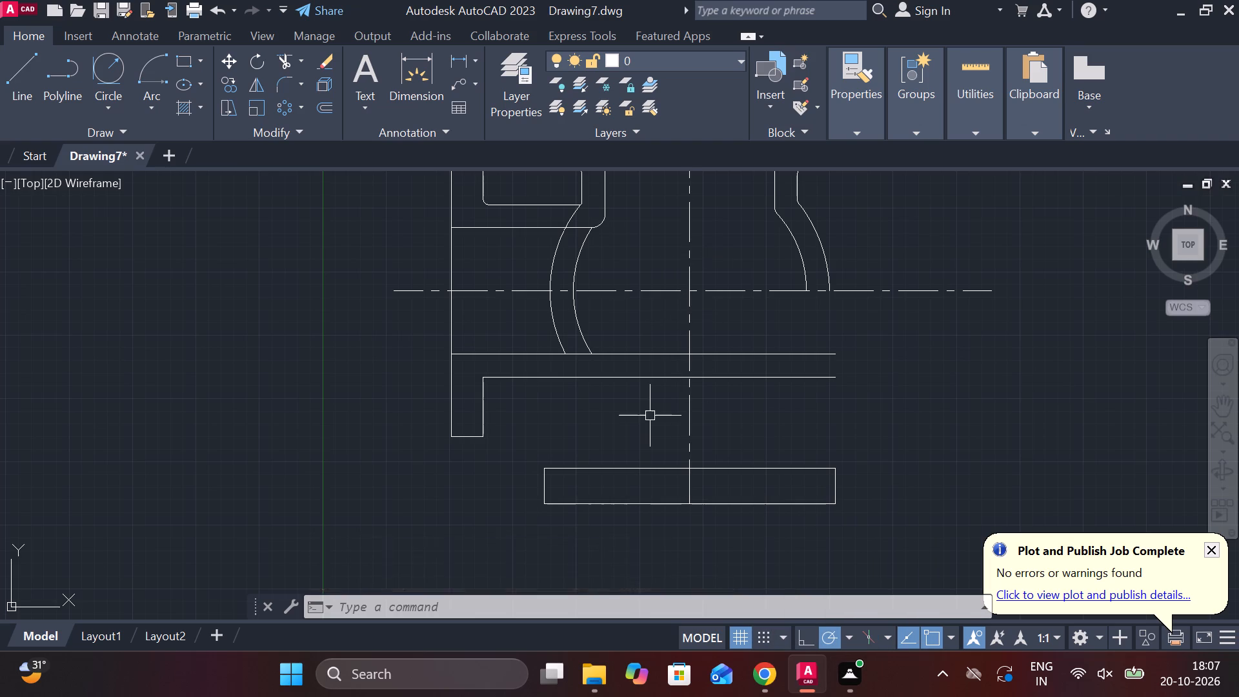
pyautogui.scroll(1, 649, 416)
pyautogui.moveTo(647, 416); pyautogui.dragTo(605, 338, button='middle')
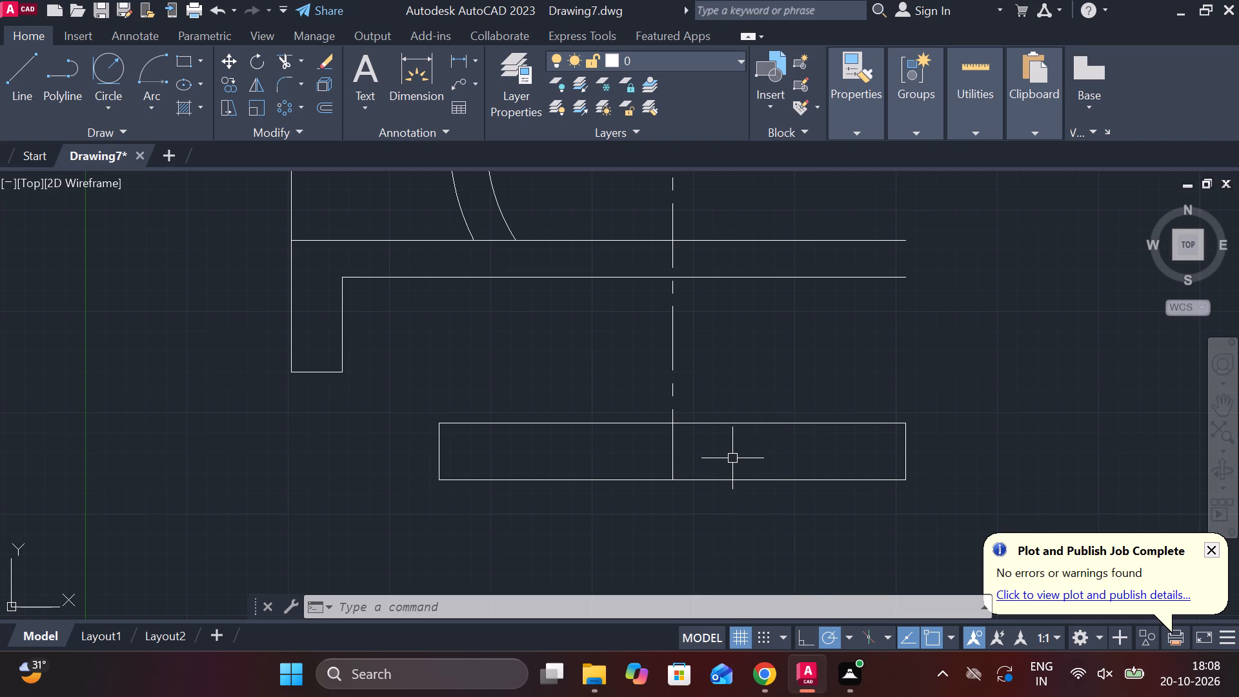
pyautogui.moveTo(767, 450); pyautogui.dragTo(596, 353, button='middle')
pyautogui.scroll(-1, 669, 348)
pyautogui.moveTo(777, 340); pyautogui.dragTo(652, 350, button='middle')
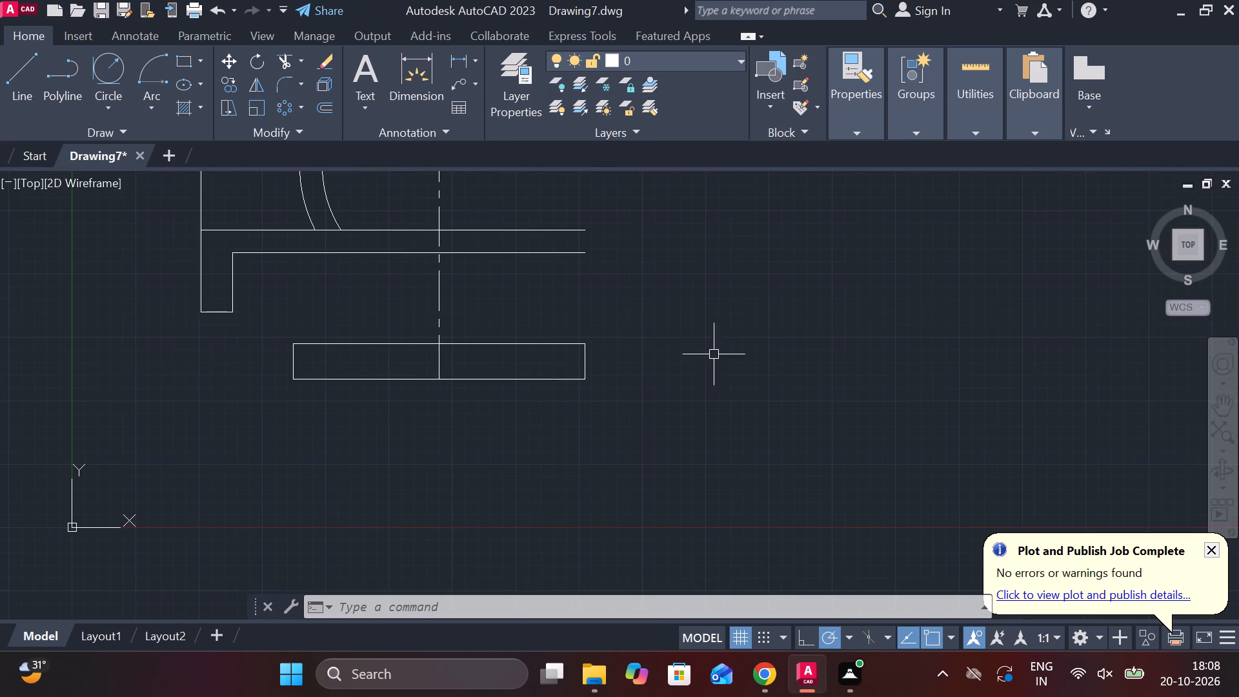
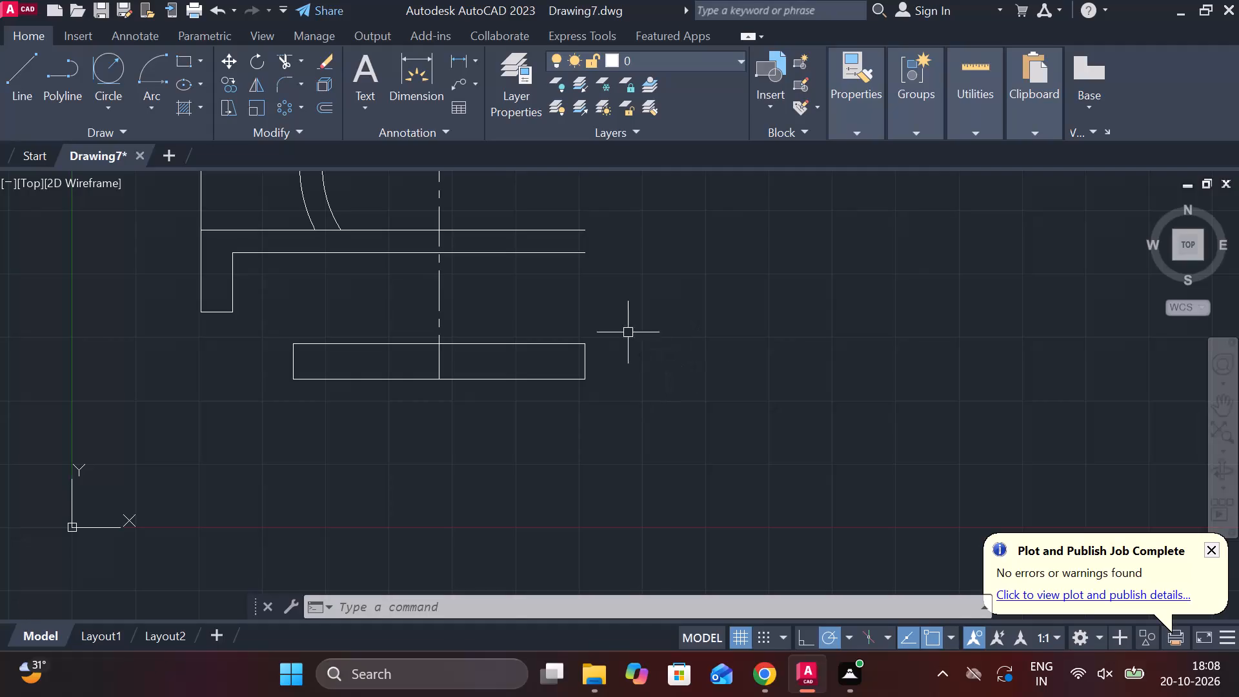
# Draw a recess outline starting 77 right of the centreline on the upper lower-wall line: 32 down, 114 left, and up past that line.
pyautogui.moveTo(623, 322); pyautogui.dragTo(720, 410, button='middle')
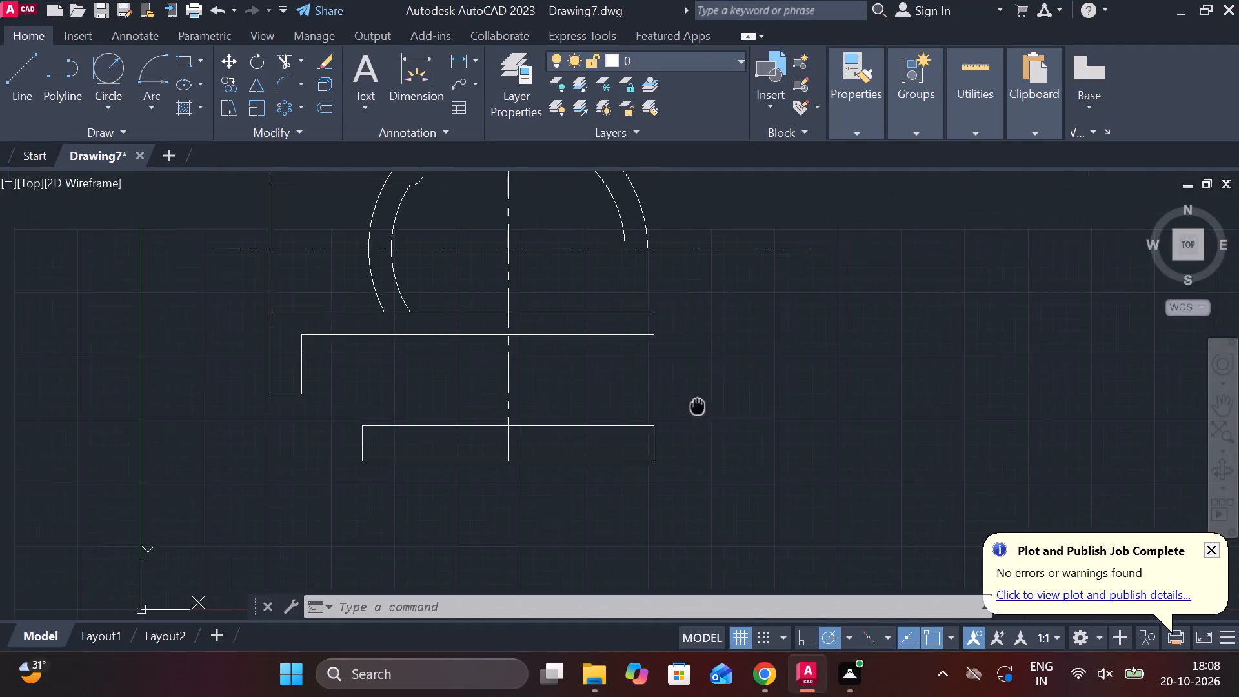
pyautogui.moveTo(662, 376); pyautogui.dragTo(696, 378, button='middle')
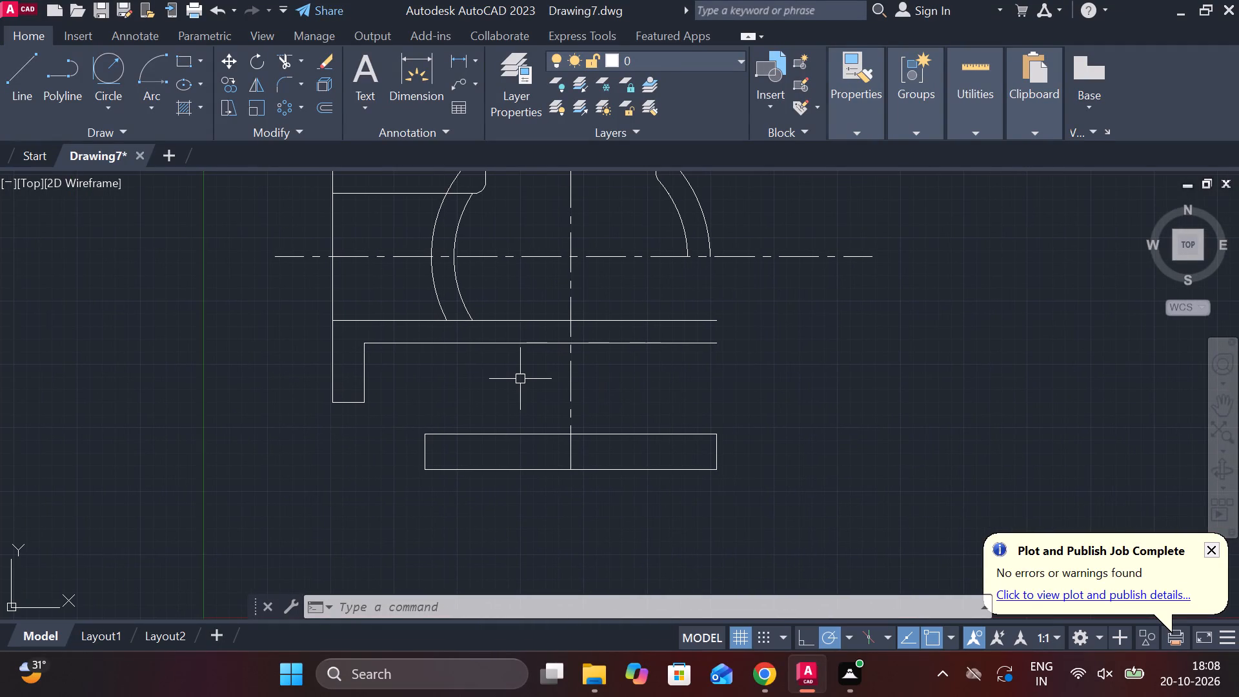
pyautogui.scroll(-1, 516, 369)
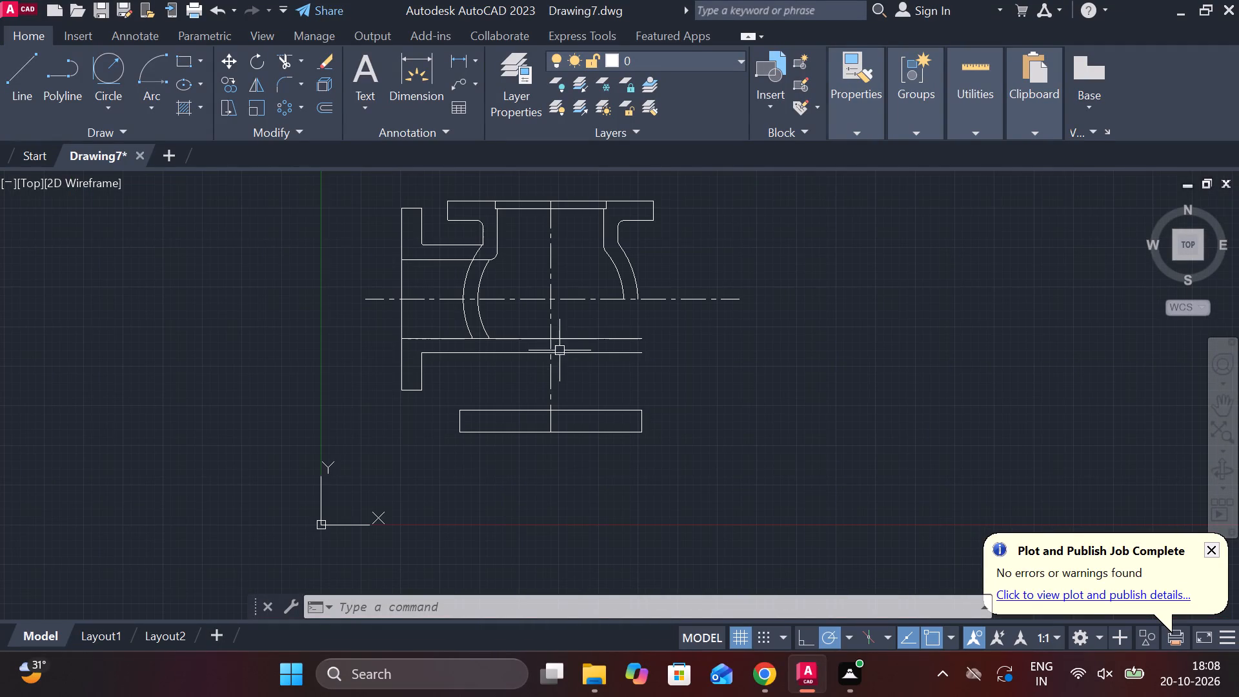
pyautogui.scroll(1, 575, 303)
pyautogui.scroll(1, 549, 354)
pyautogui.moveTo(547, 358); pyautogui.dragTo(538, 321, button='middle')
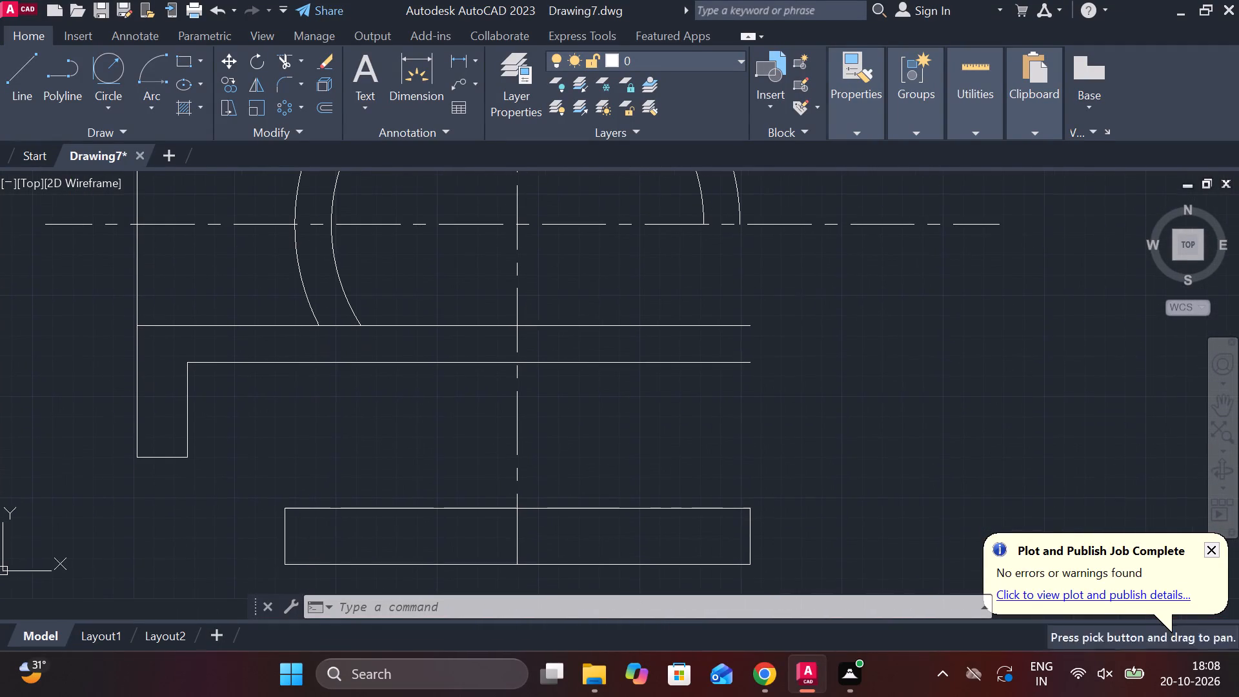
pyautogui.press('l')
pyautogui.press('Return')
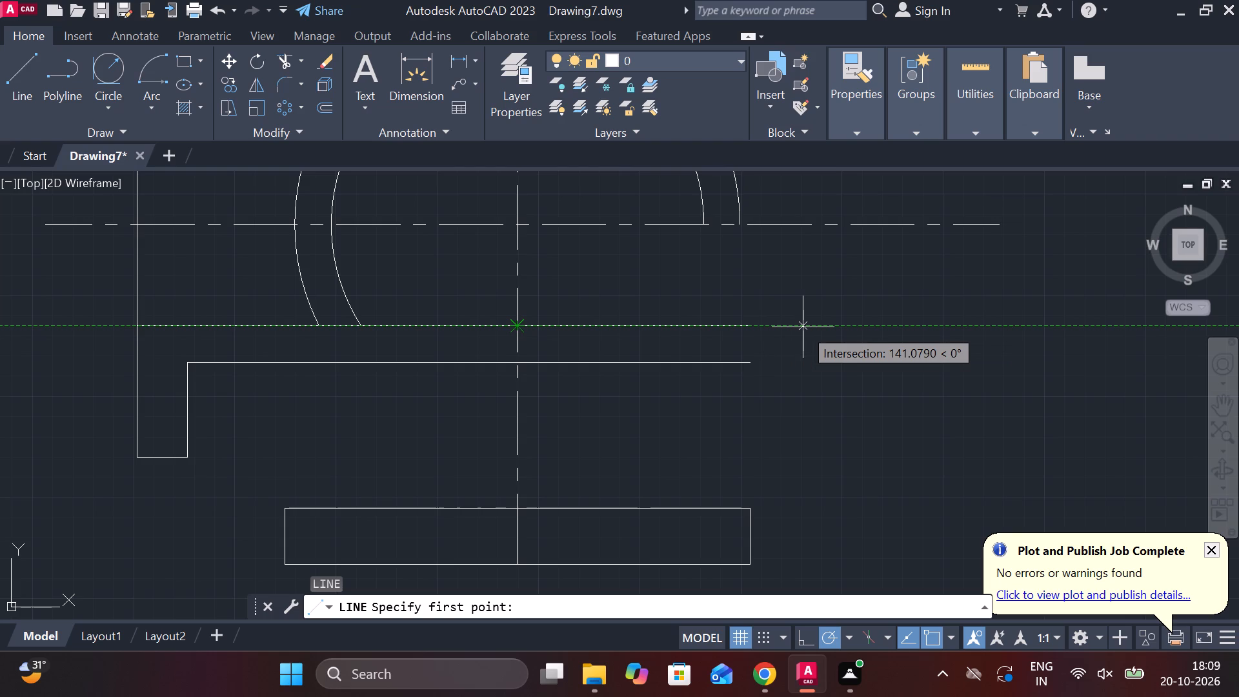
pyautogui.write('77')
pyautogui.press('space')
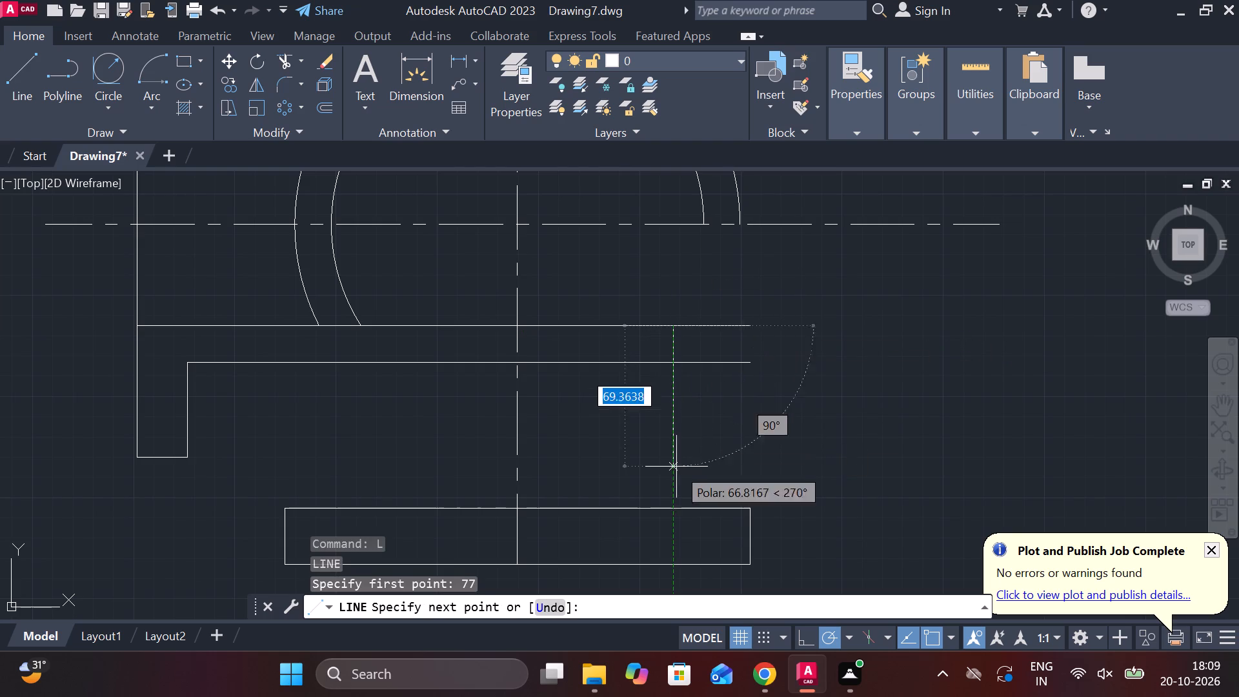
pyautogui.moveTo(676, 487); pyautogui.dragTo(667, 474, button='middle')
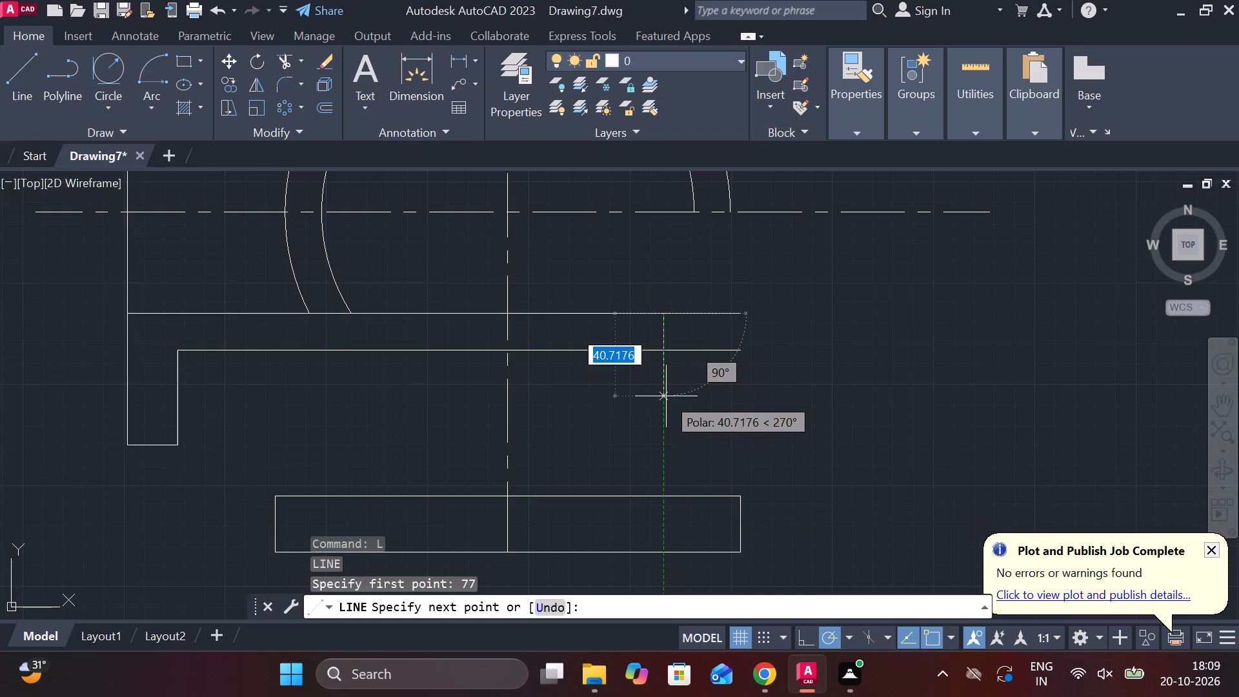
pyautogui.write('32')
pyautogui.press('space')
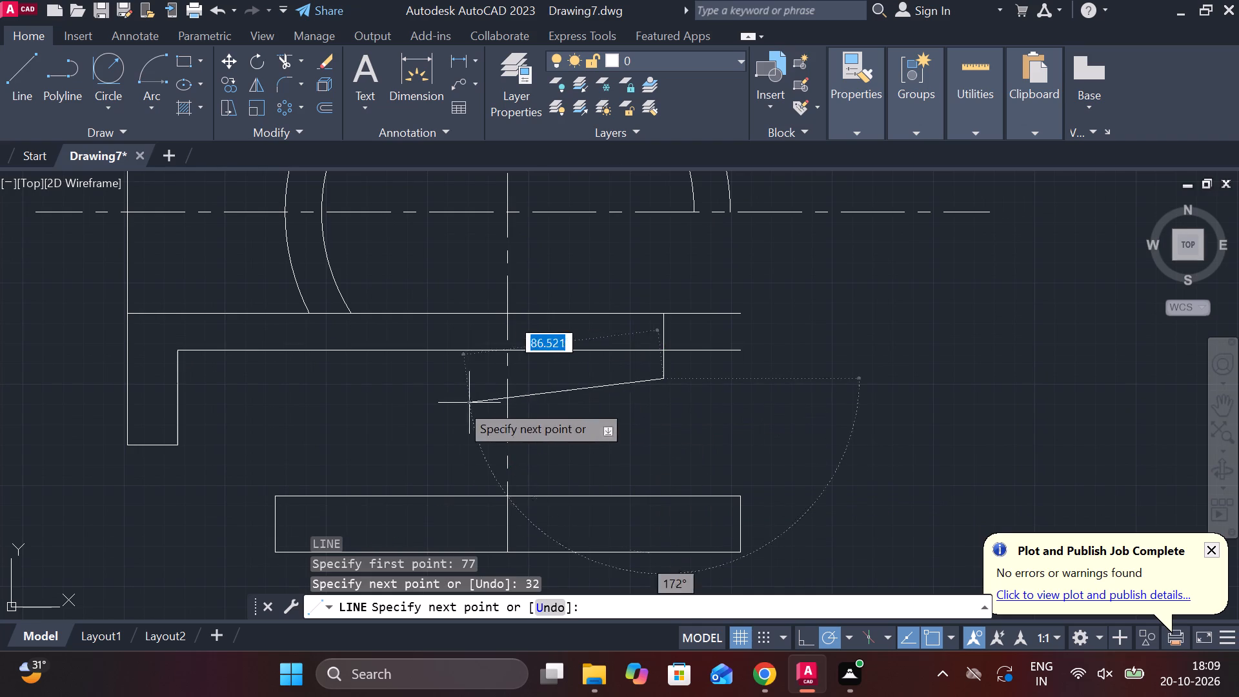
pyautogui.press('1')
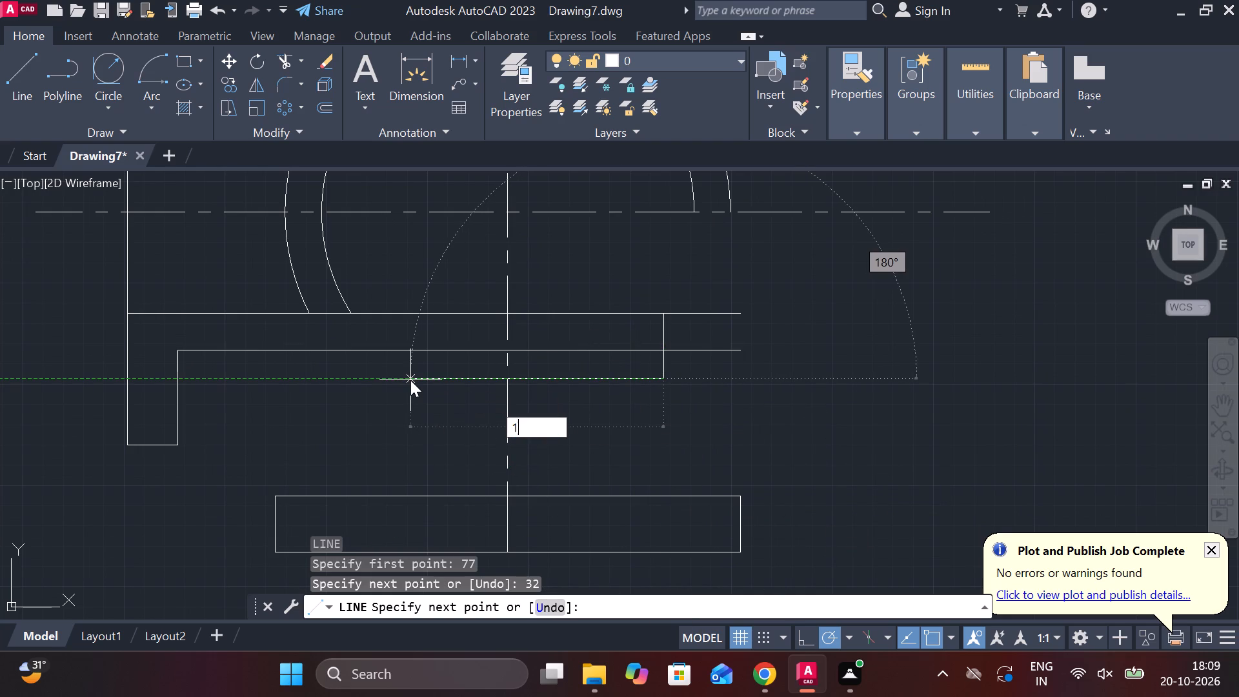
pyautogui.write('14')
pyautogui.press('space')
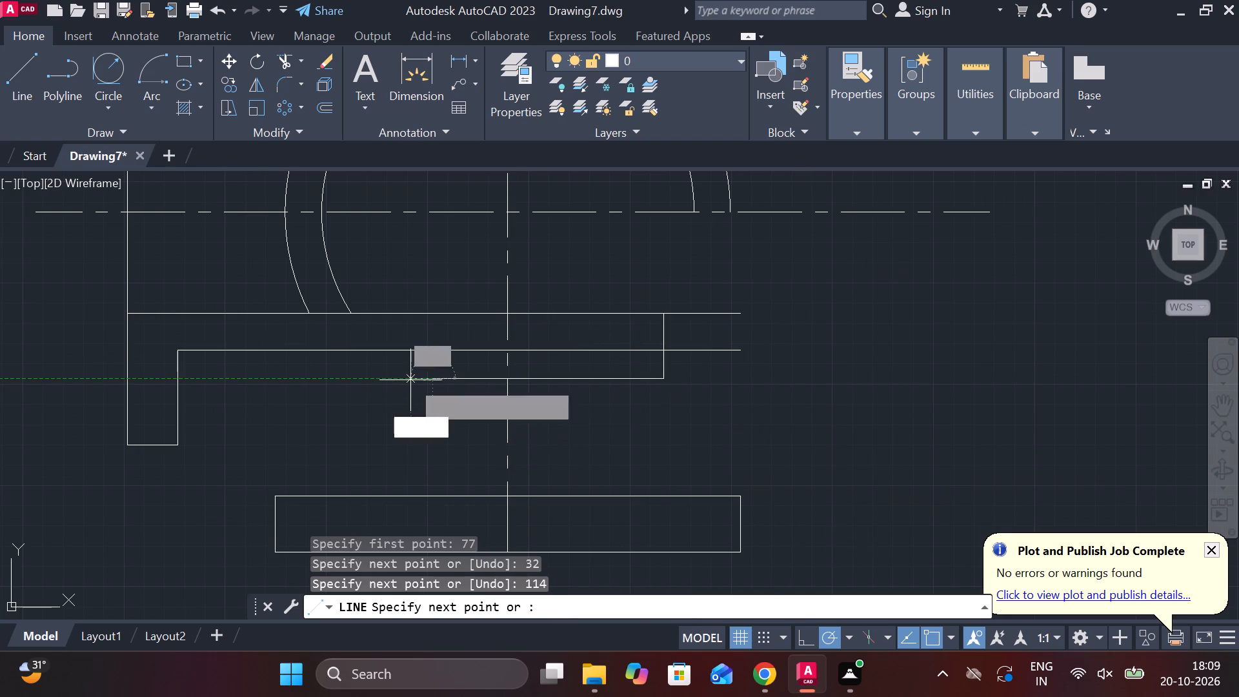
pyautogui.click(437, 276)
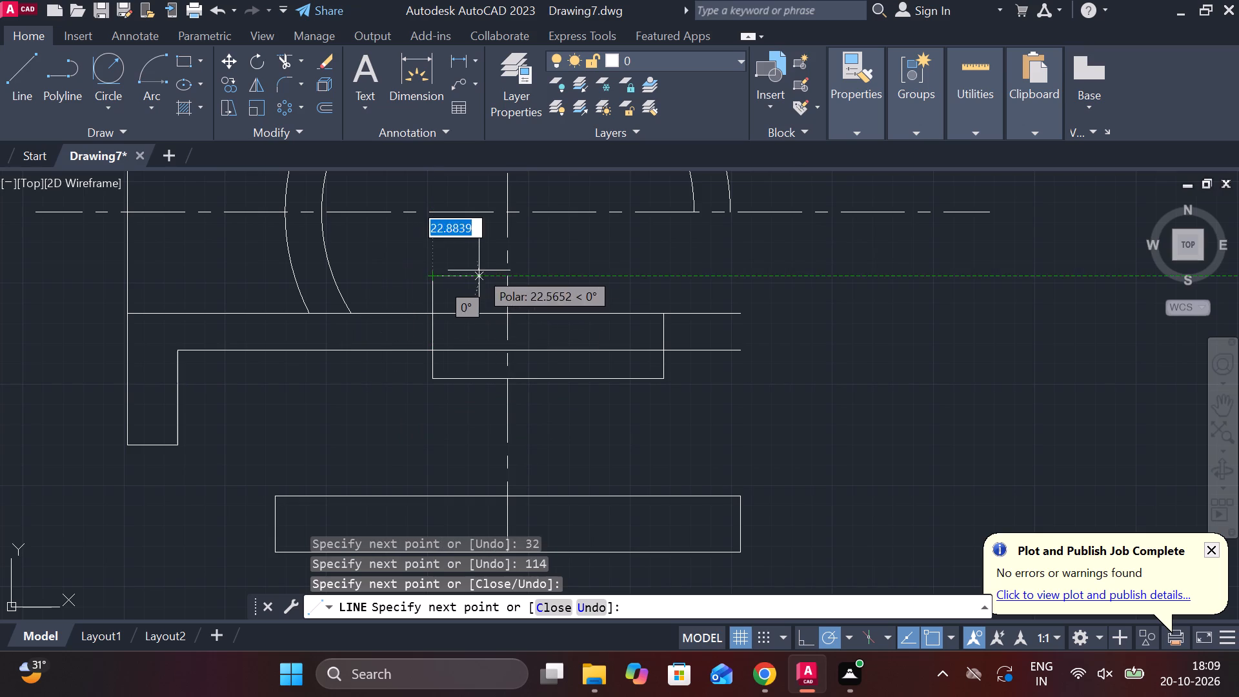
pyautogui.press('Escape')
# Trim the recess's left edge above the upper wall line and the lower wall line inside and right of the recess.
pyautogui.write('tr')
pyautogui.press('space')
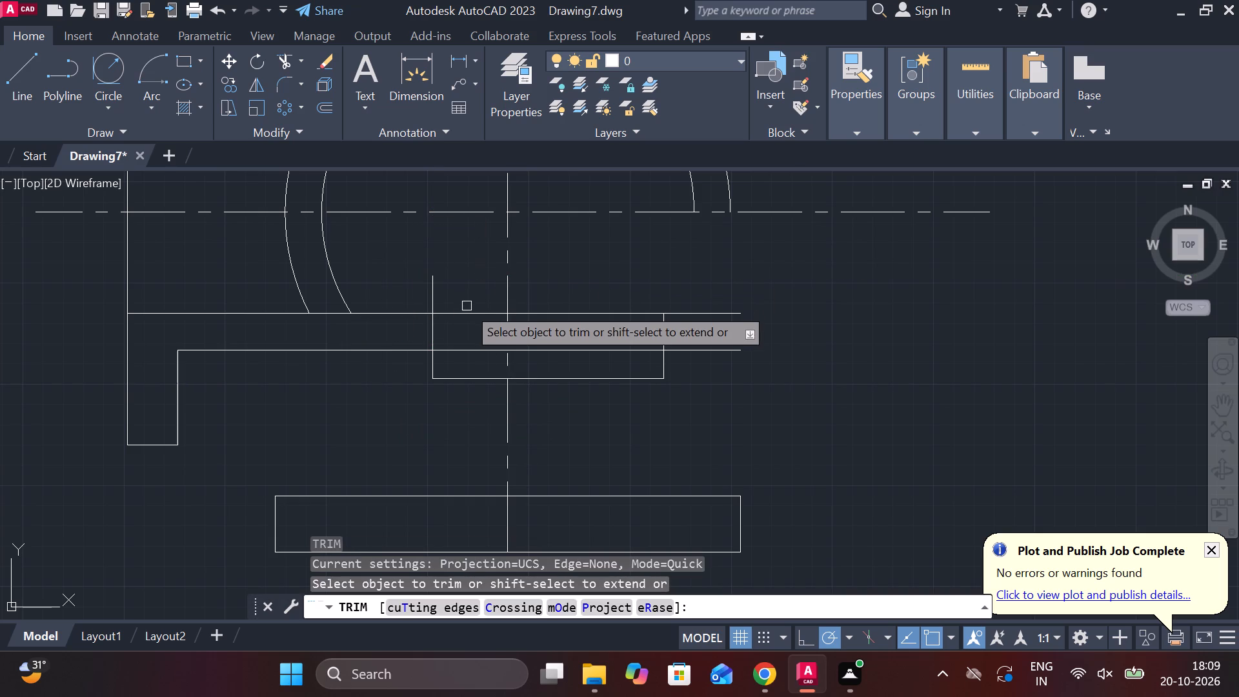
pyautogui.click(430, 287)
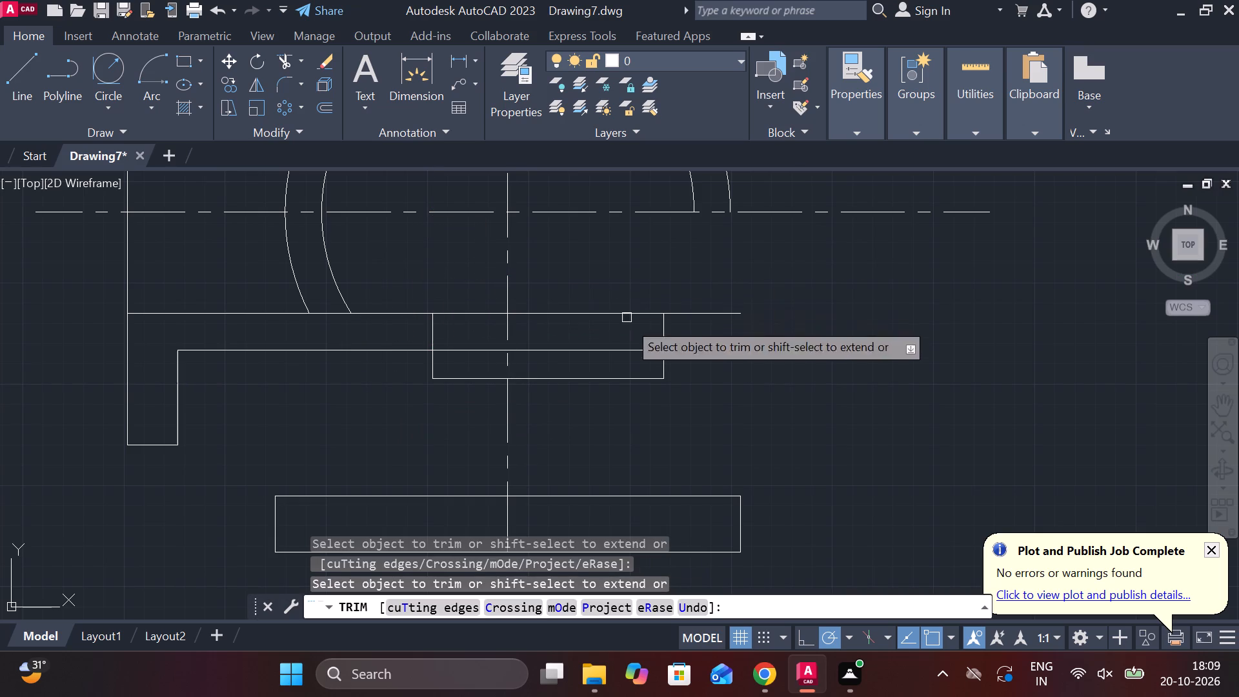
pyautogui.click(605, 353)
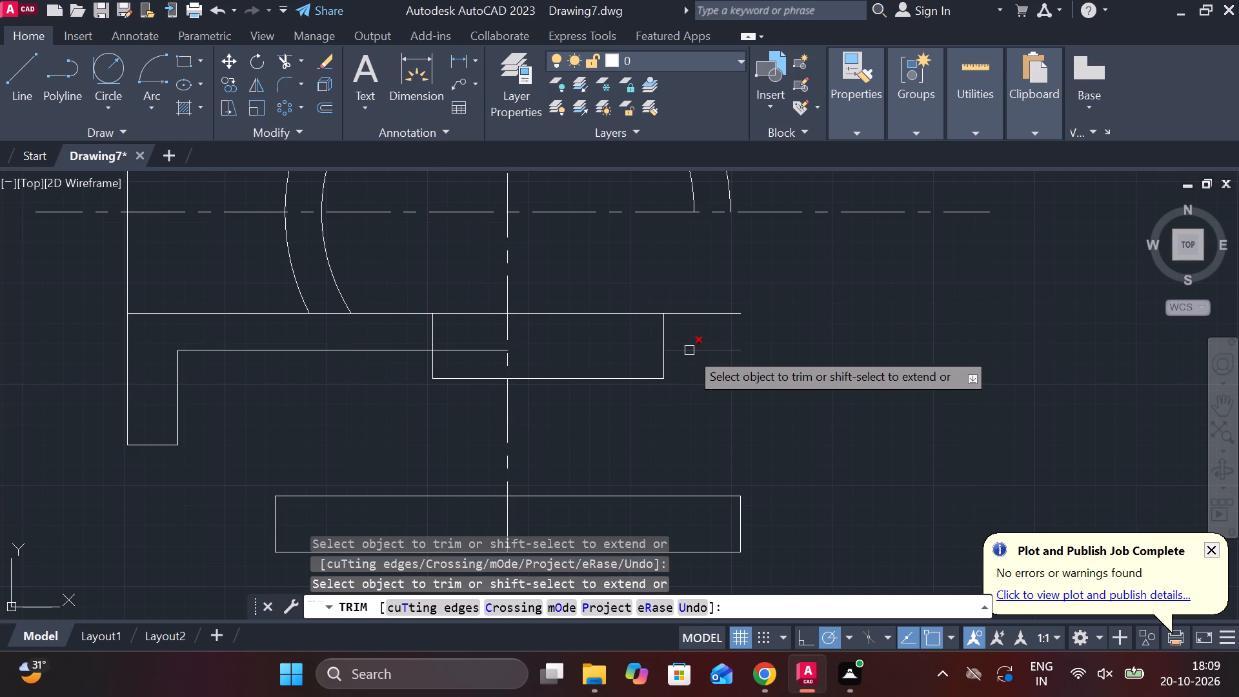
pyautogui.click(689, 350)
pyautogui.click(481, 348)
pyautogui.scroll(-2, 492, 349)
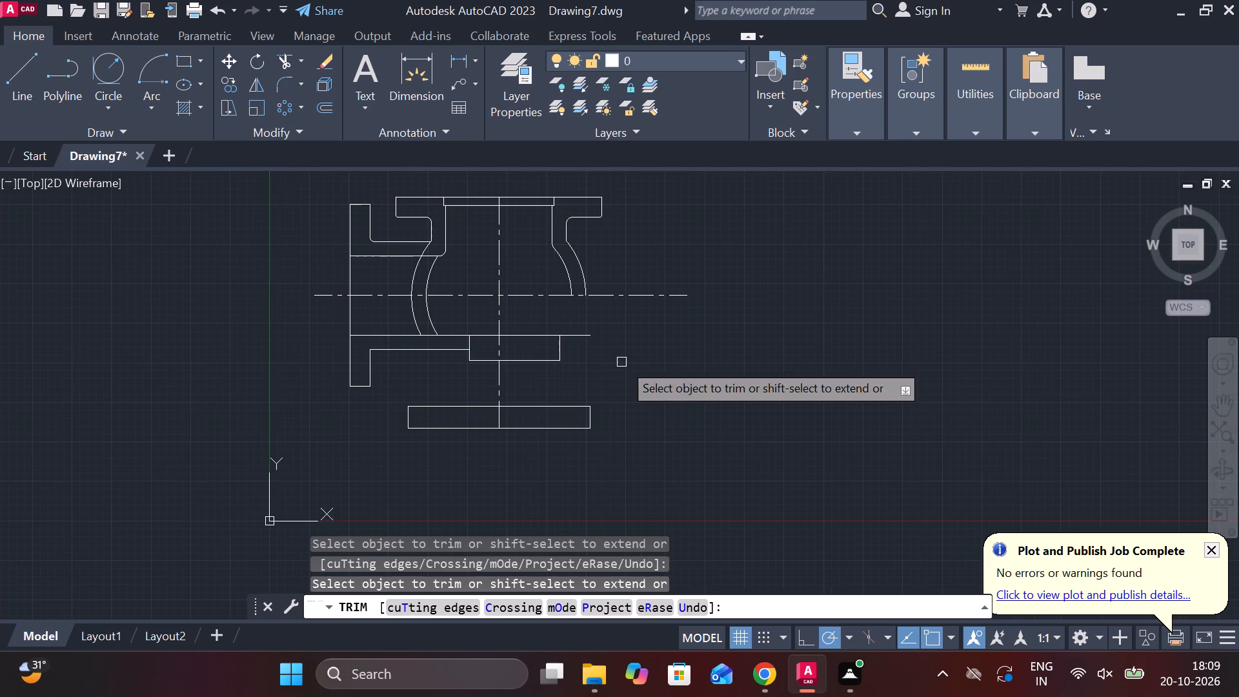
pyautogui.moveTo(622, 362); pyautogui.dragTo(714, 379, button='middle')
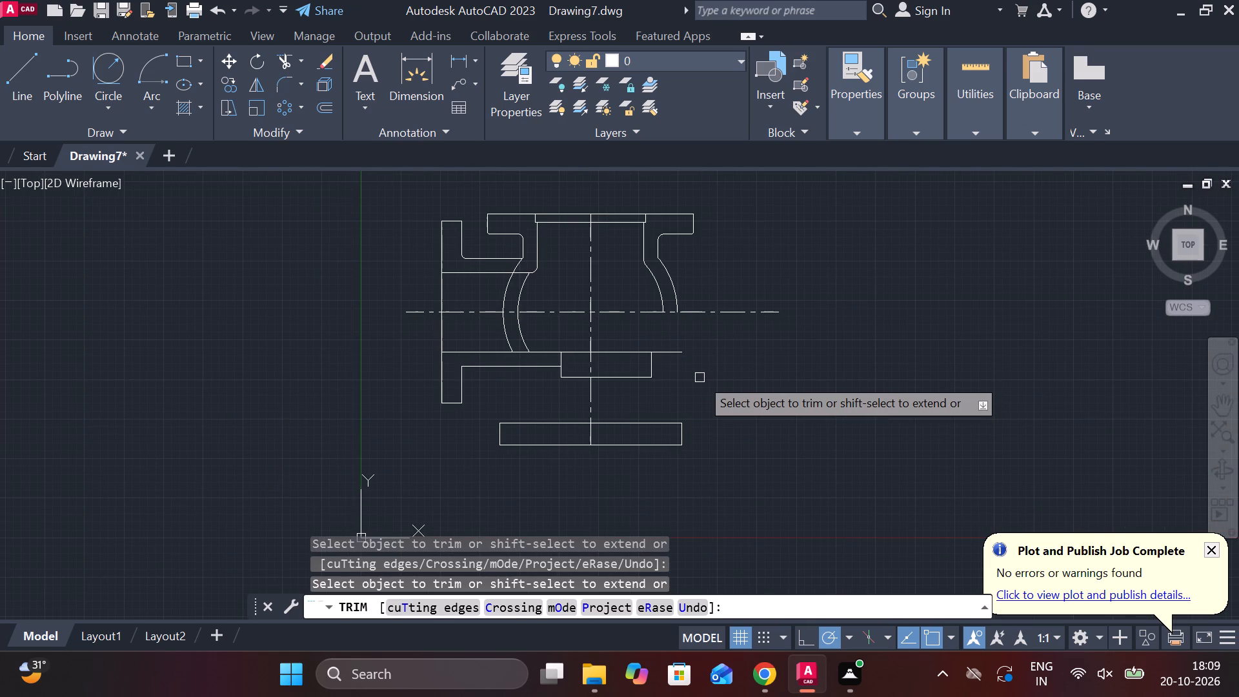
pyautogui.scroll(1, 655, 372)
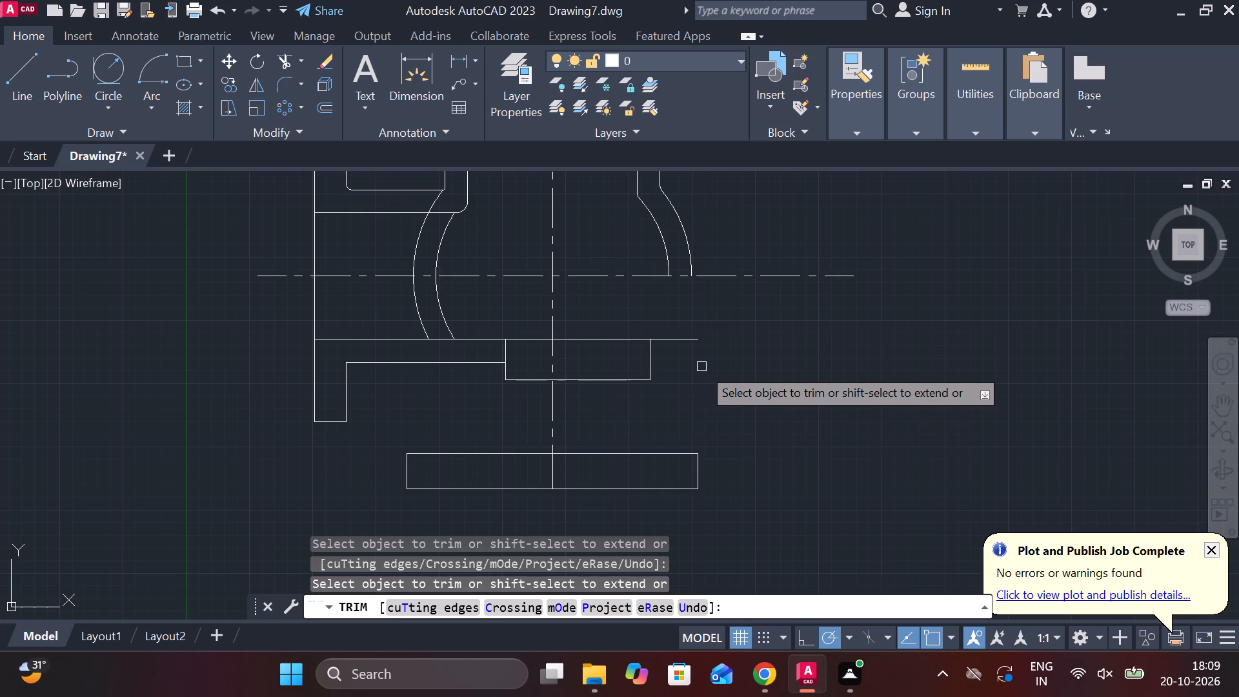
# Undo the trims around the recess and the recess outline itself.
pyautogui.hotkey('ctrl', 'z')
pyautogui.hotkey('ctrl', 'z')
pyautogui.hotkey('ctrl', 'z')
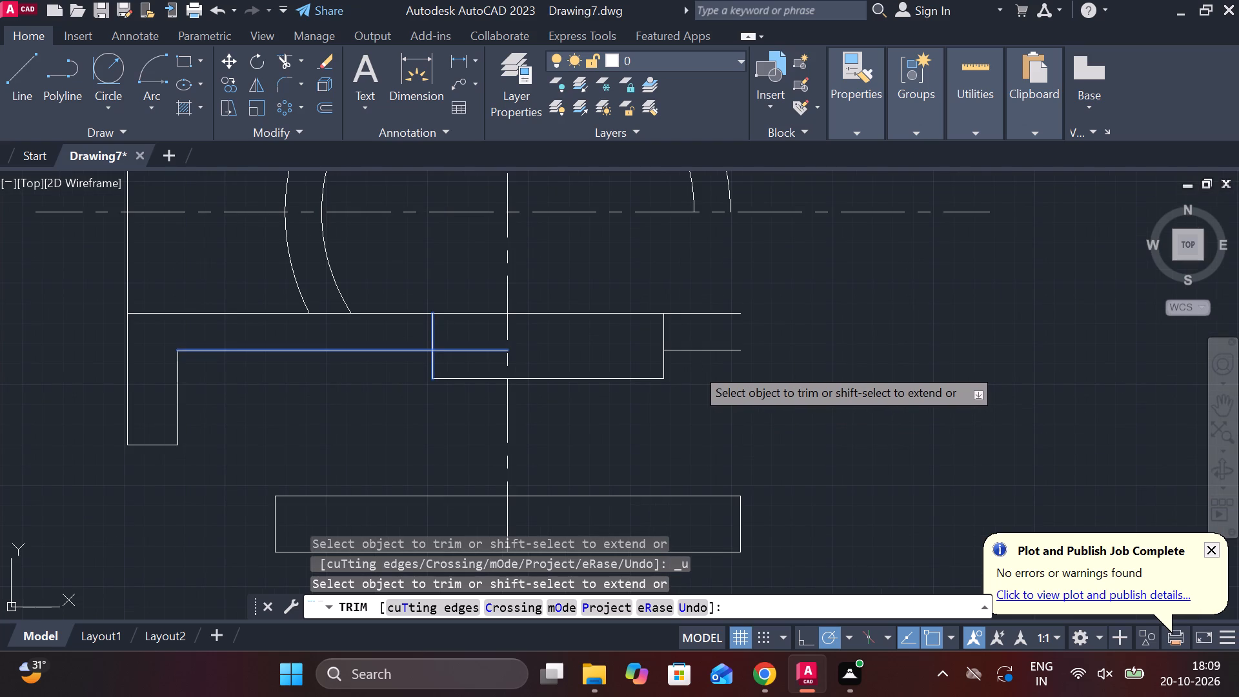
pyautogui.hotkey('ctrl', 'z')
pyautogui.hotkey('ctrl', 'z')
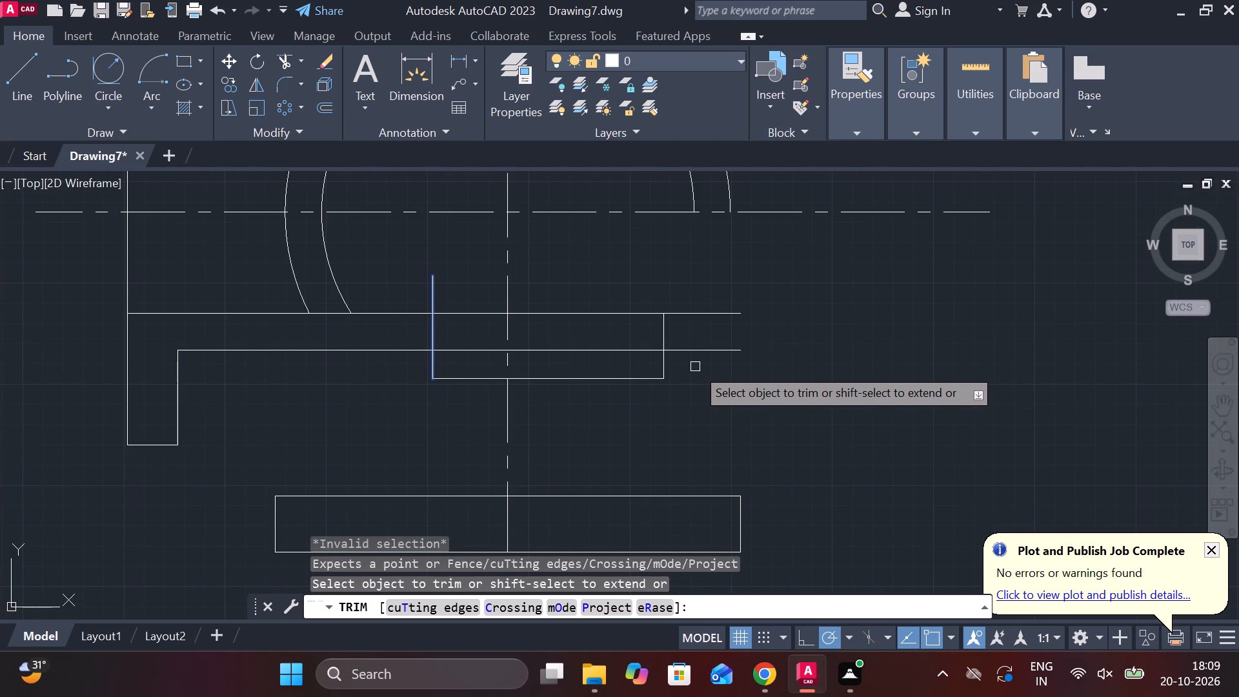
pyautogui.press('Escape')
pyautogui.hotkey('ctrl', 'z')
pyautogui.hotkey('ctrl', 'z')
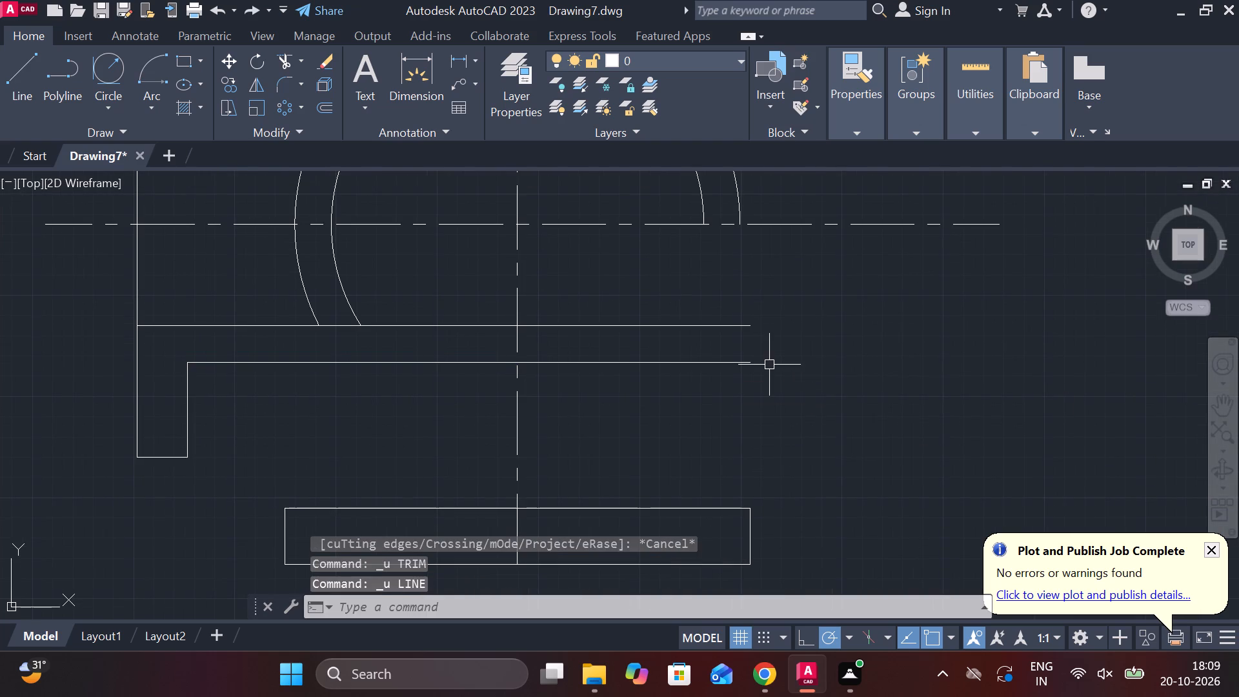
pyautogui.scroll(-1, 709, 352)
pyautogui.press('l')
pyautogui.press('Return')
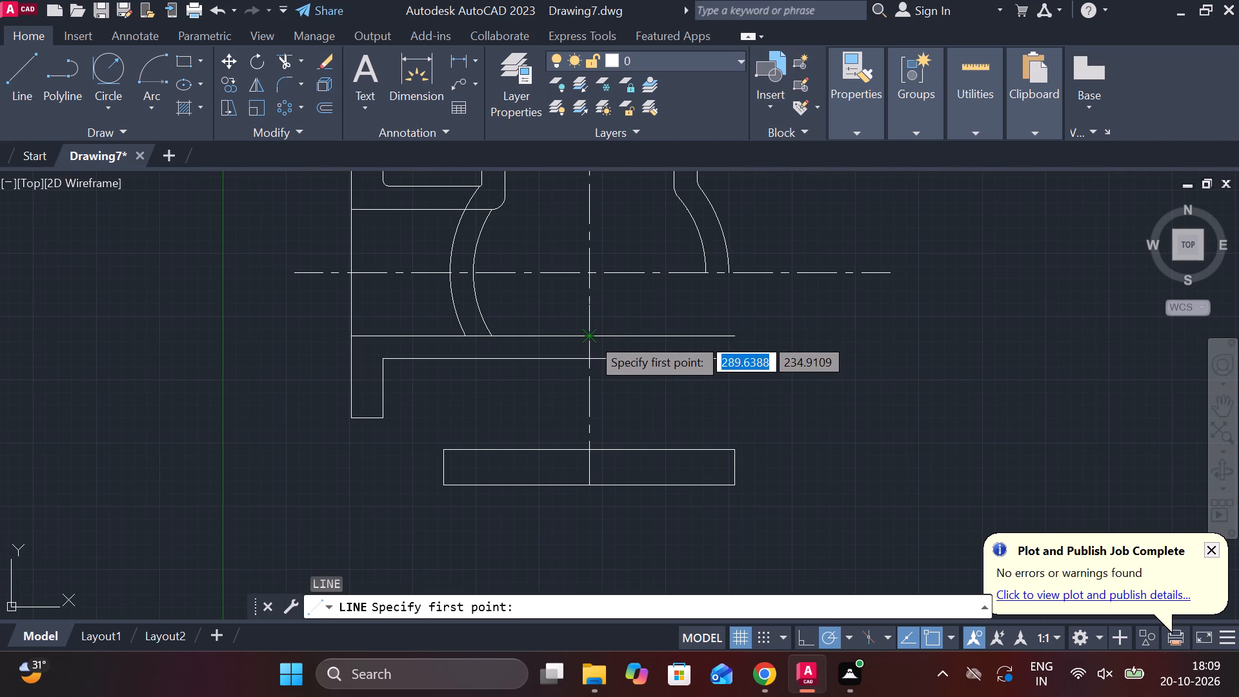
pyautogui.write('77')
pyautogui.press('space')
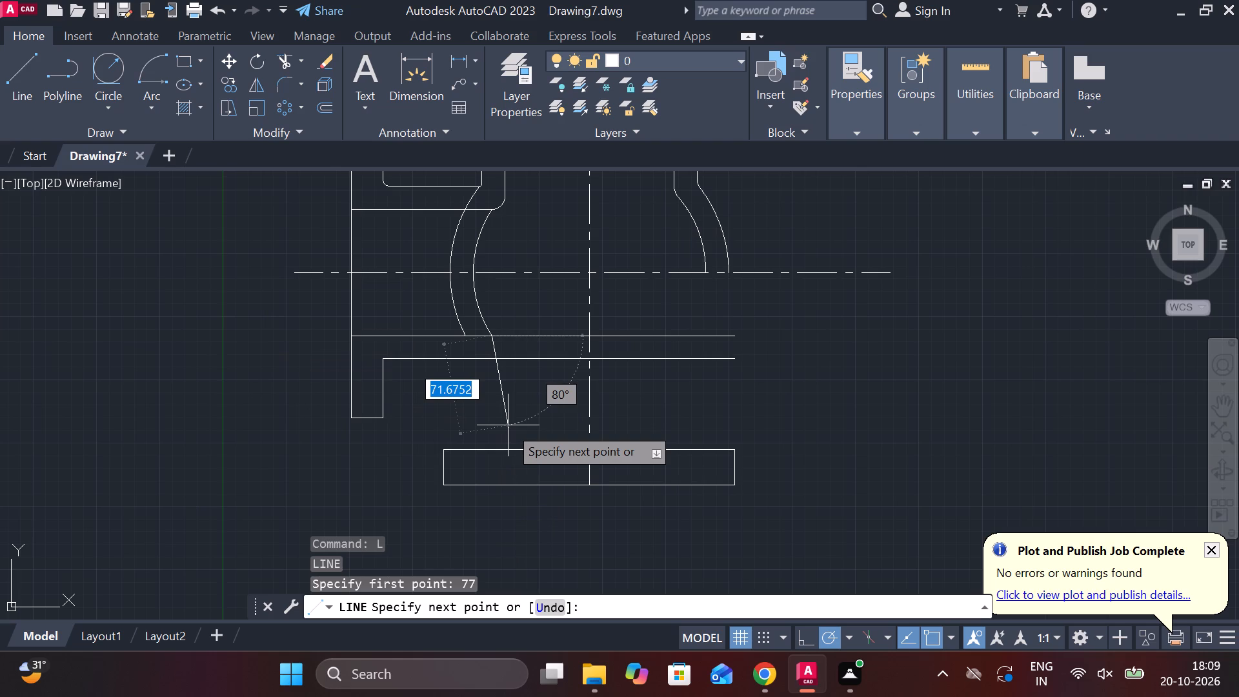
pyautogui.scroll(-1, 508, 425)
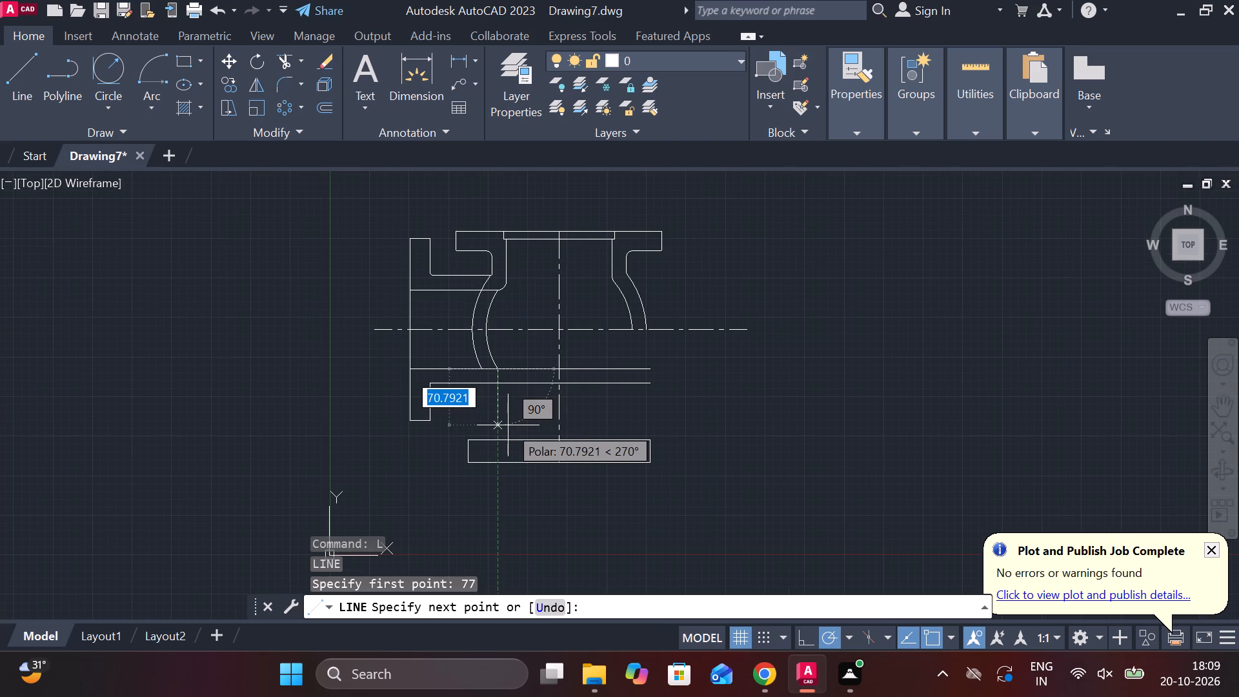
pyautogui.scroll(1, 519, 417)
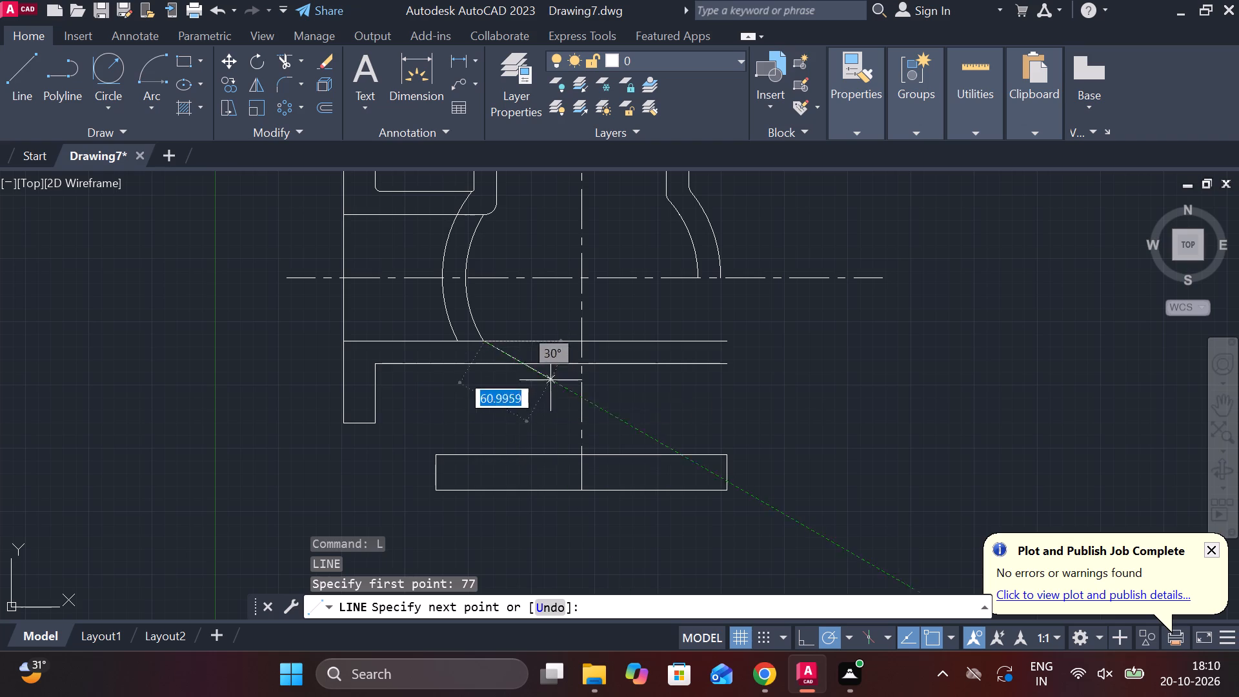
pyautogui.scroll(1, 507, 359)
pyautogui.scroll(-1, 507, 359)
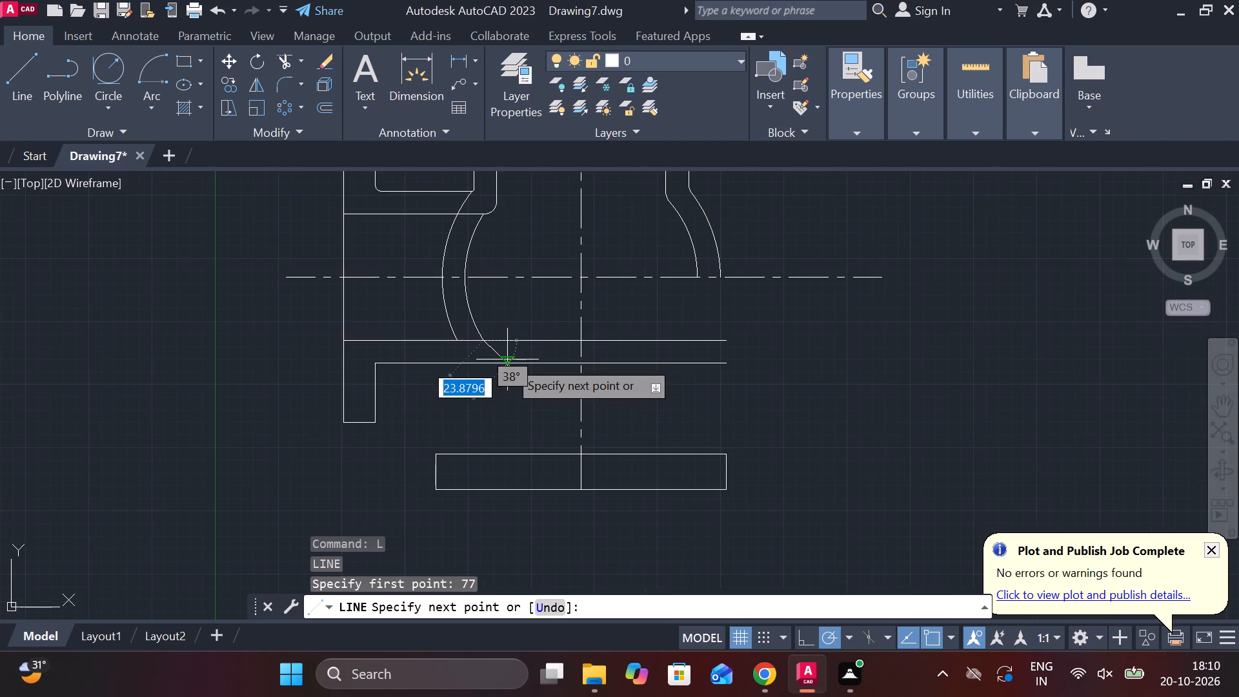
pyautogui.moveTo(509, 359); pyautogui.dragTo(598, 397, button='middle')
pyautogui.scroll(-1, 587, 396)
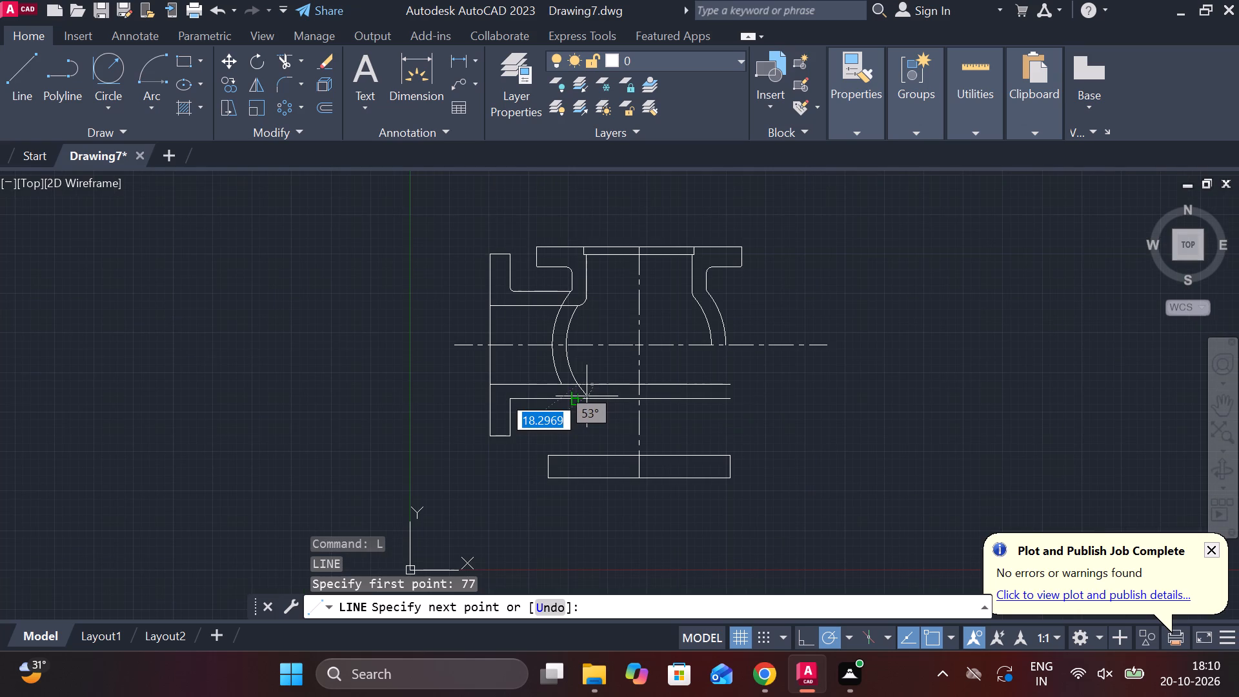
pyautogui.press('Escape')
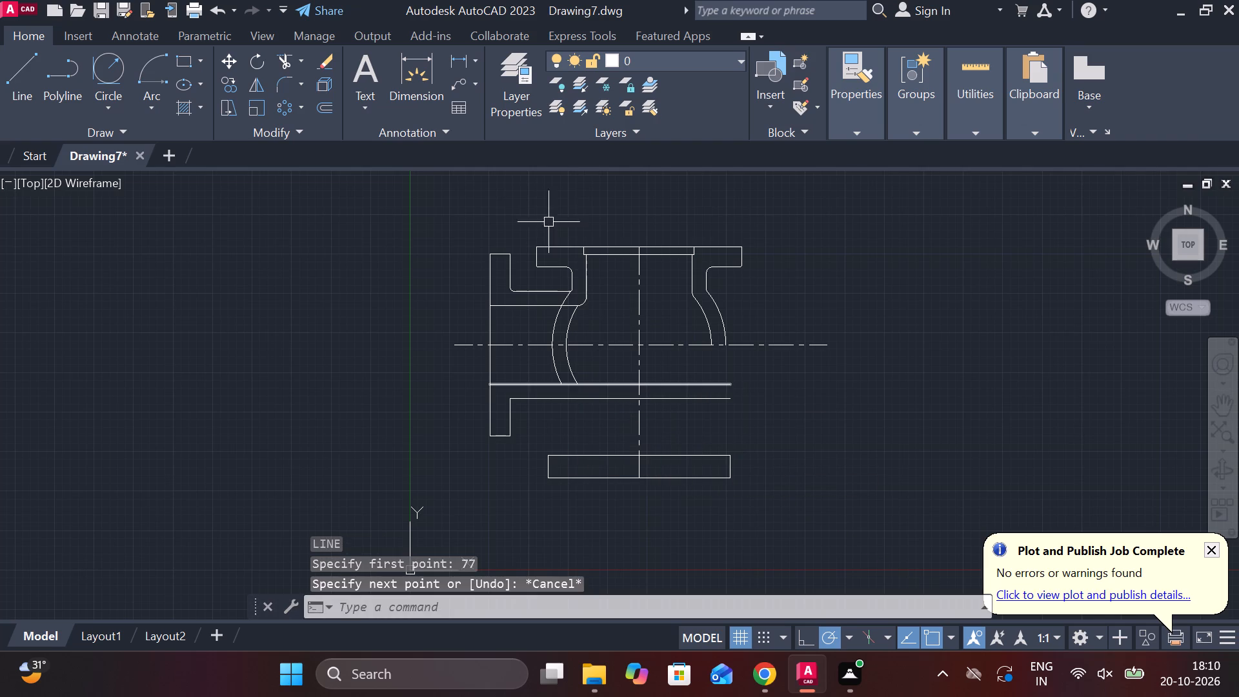
# Measure the bottom rectangle's half width from its left corner to the vertical centreline with a linear dimension, without placing it.
pyautogui.click(463, 63)
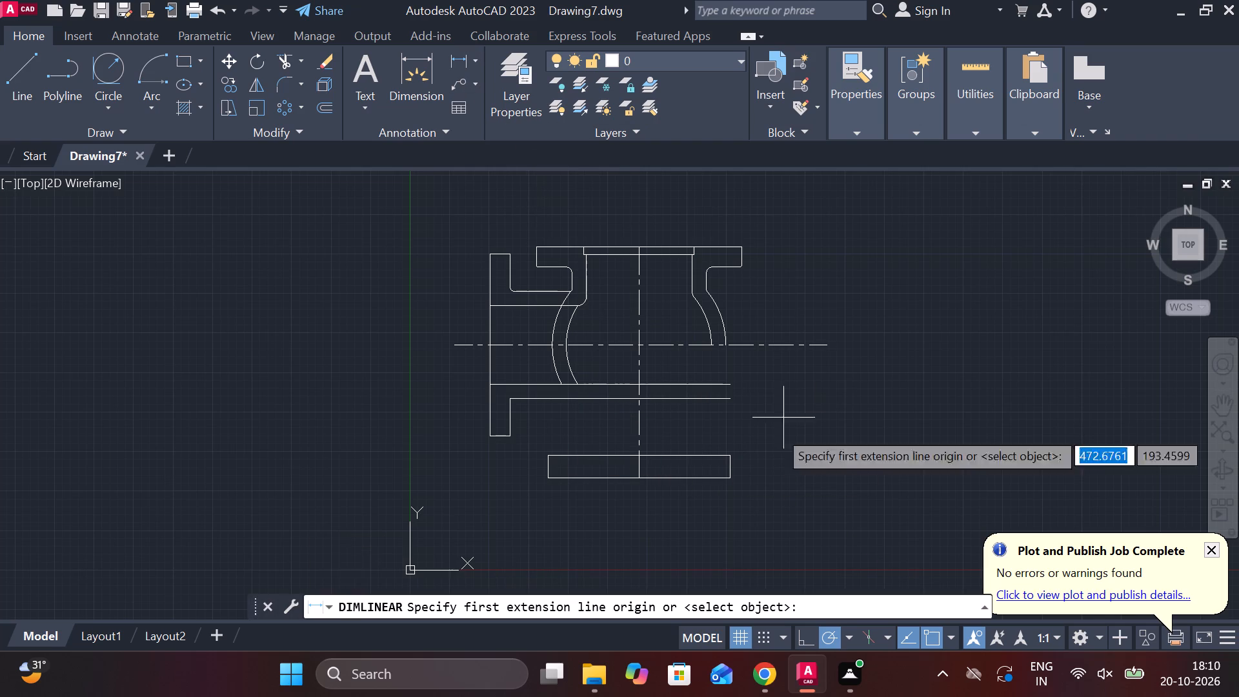
pyautogui.click(543, 474)
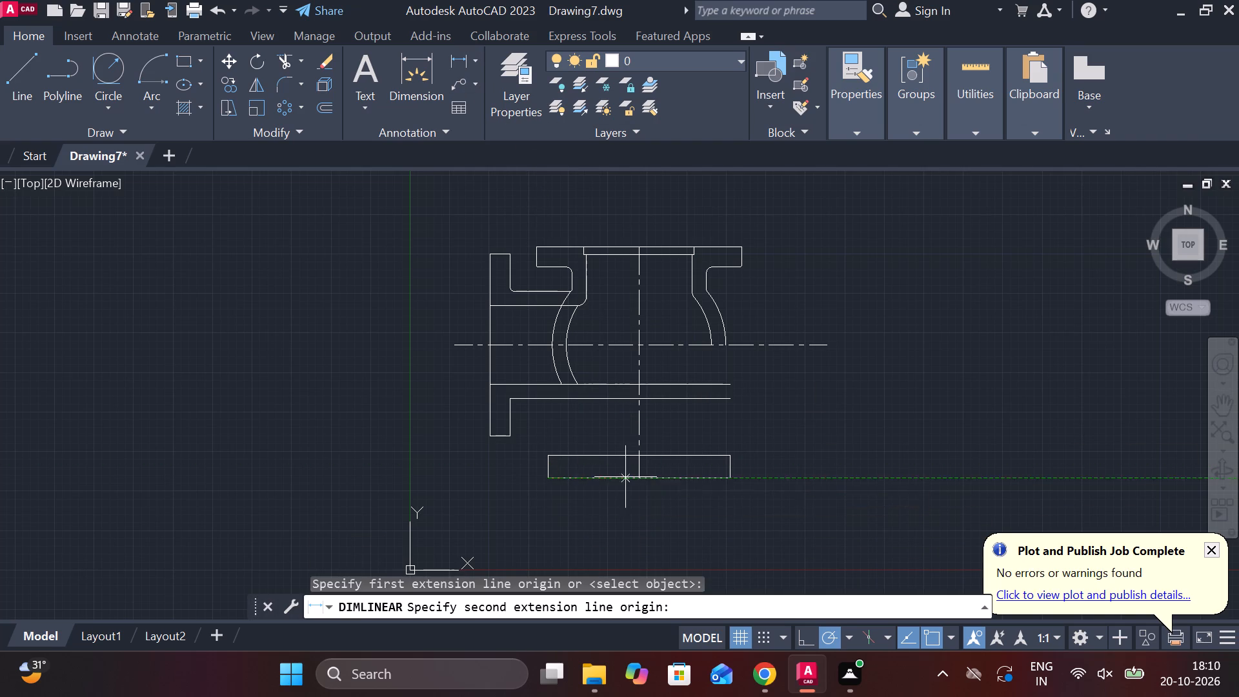
pyautogui.click(633, 478)
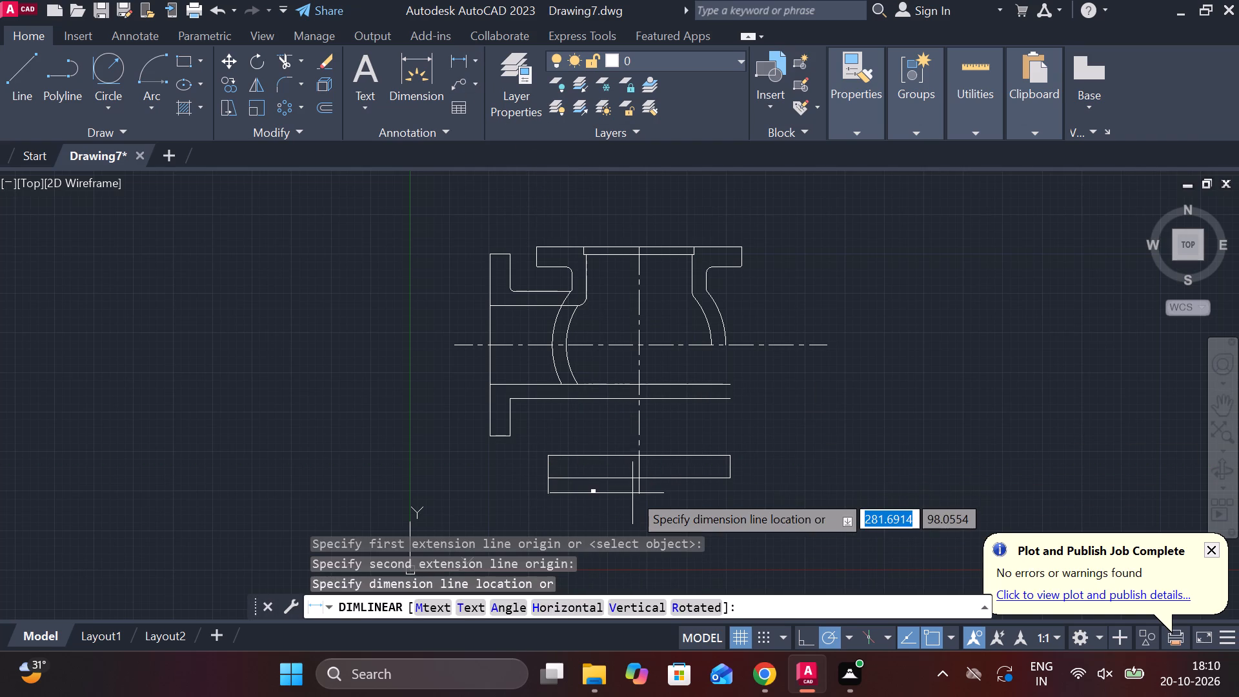
pyautogui.scroll(1, 614, 499)
pyautogui.moveTo(614, 499); pyautogui.dragTo(649, 452, button='middle')
pyautogui.scroll(2, 649, 452)
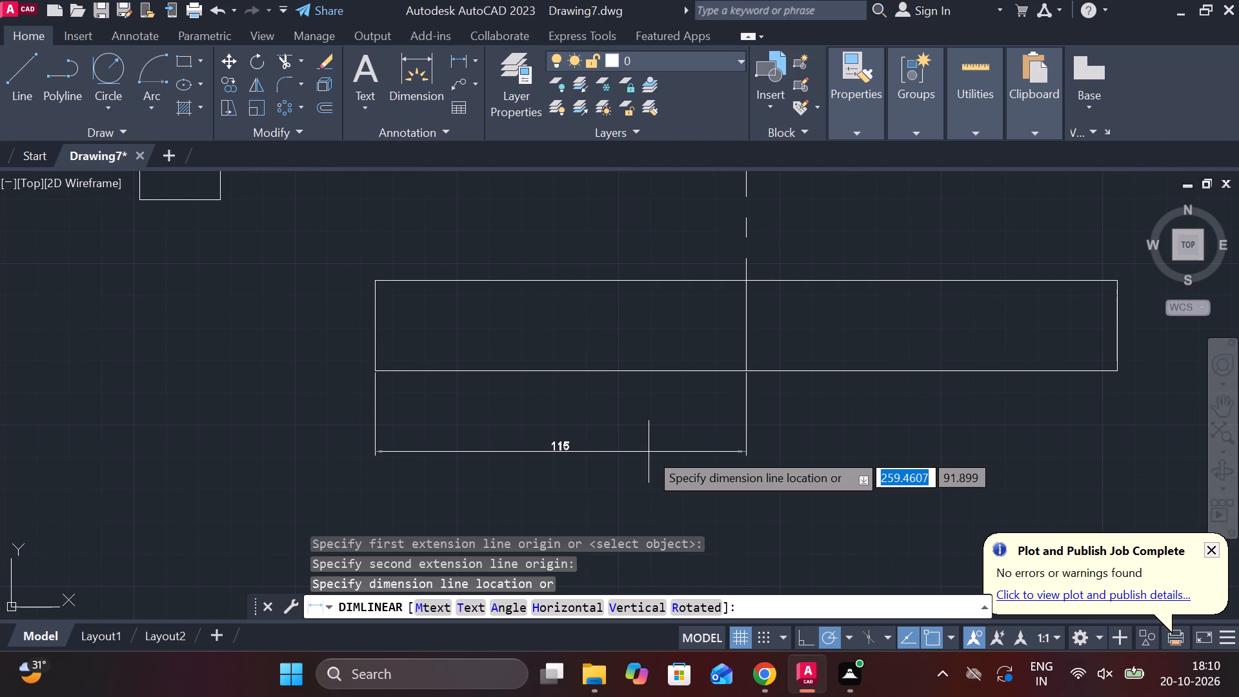
pyautogui.scroll(-2, 649, 452)
pyautogui.press('Escape')
pyautogui.moveTo(663, 435); pyautogui.dragTo(625, 560, button='middle')
pyautogui.scroll(-1, 641, 506)
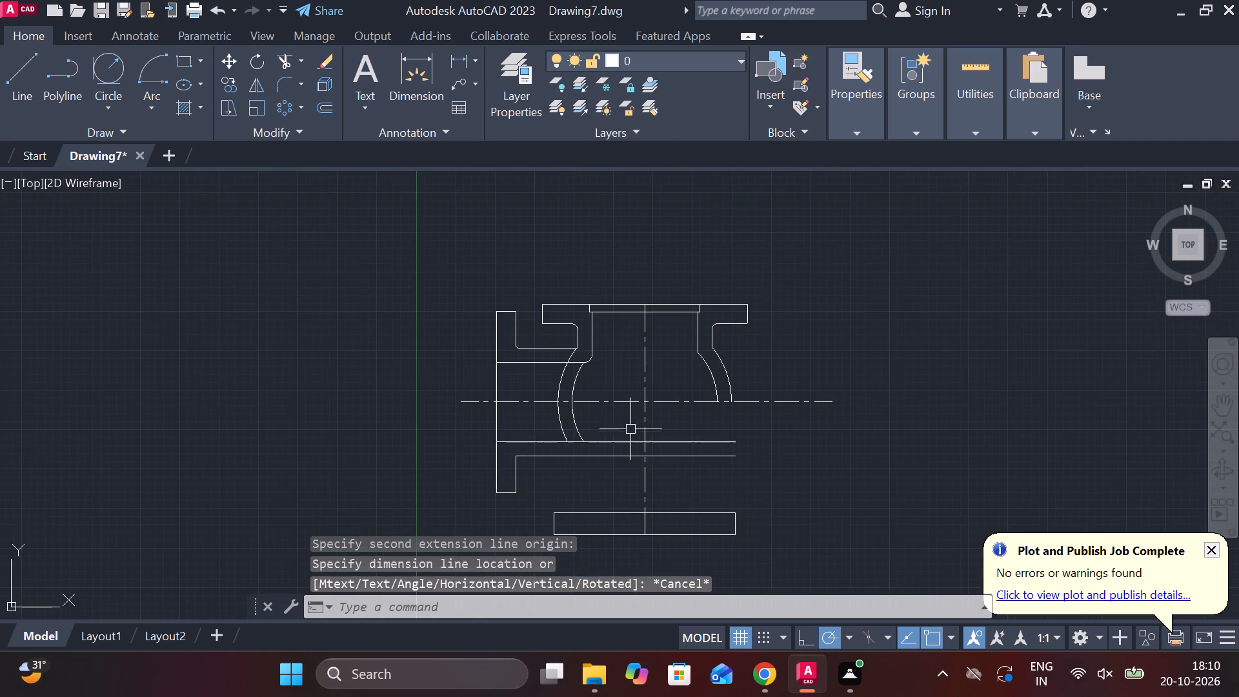
# Measure the top flange's full width between its upper corners with a linear dimension, without placing it.
pyautogui.press('space')
pyautogui.click(542, 294)
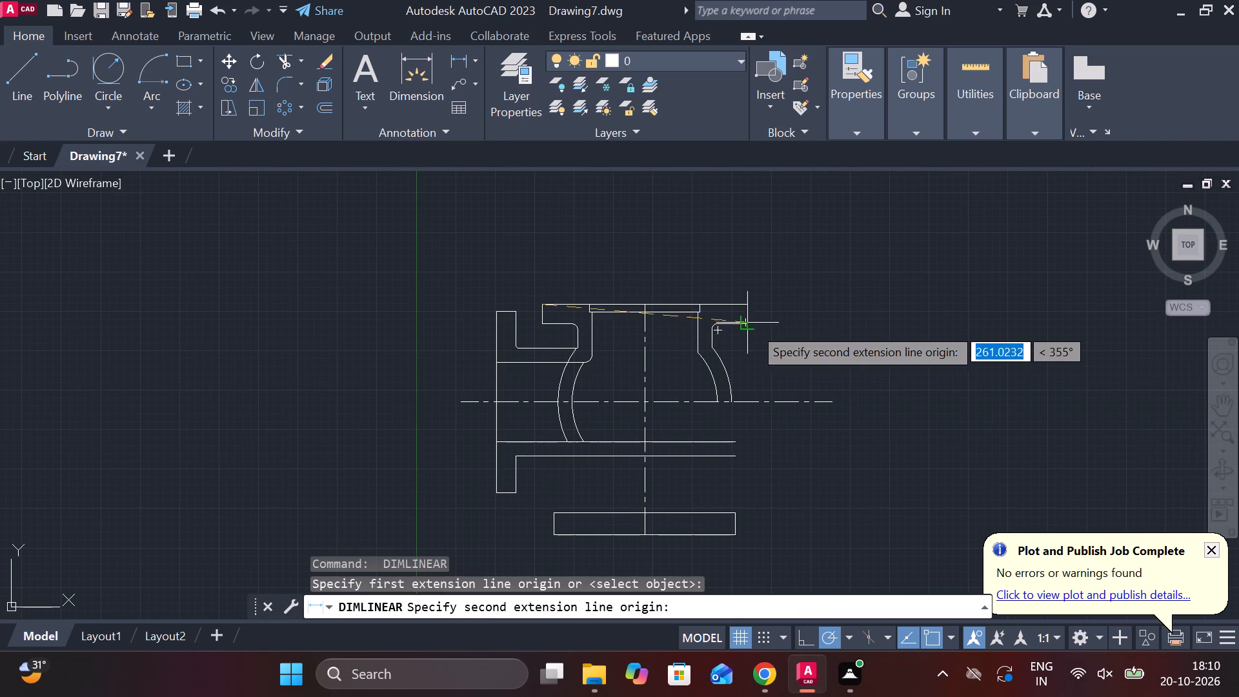
pyautogui.click(748, 306)
pyautogui.scroll(3, 723, 290)
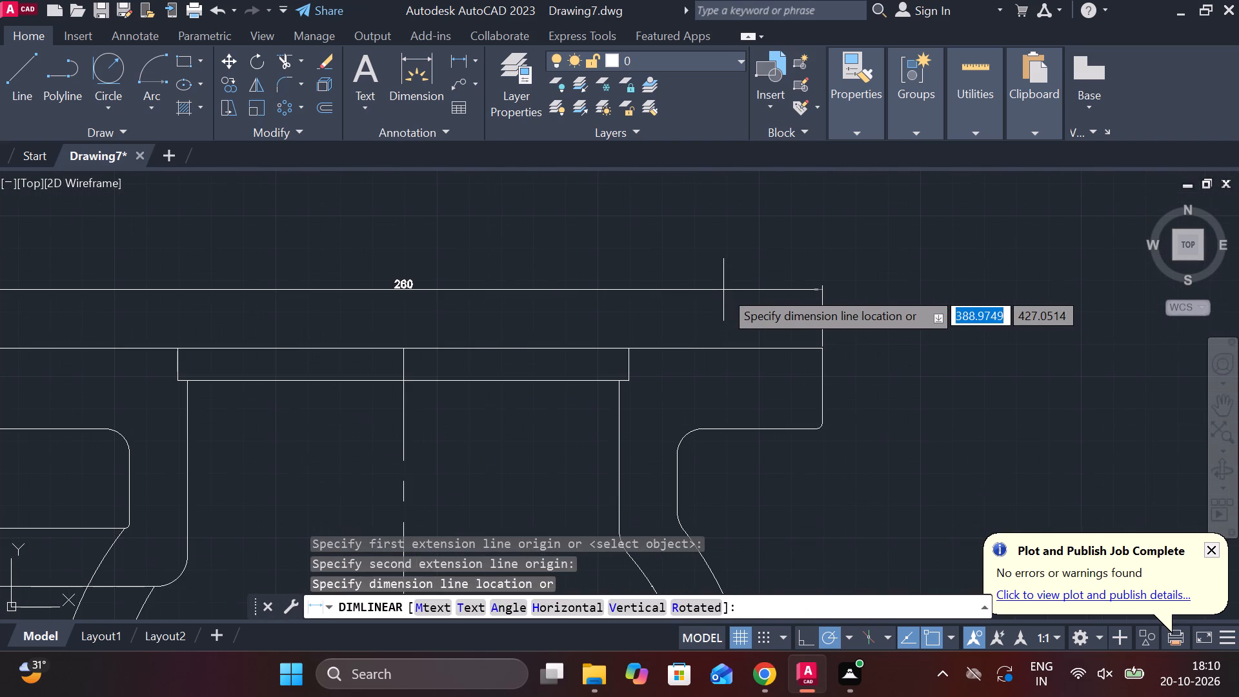
pyautogui.scroll(-1, 723, 290)
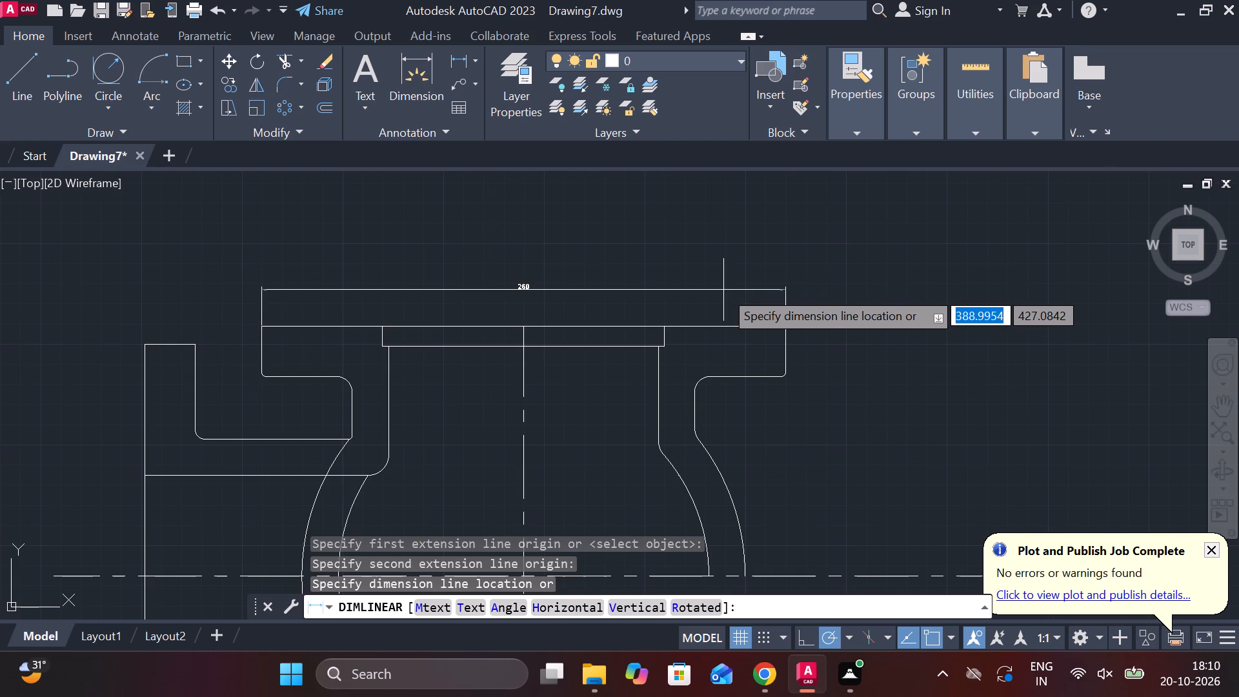
pyautogui.scroll(-1, 723, 290)
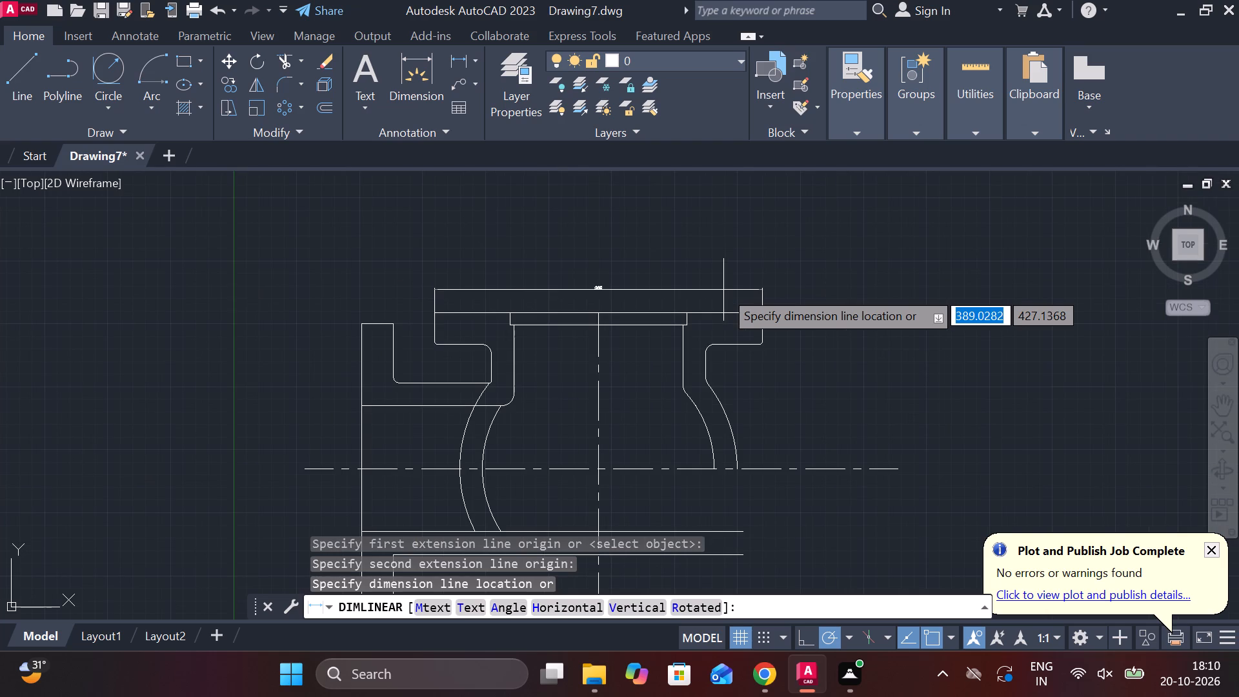
pyautogui.press('Escape')
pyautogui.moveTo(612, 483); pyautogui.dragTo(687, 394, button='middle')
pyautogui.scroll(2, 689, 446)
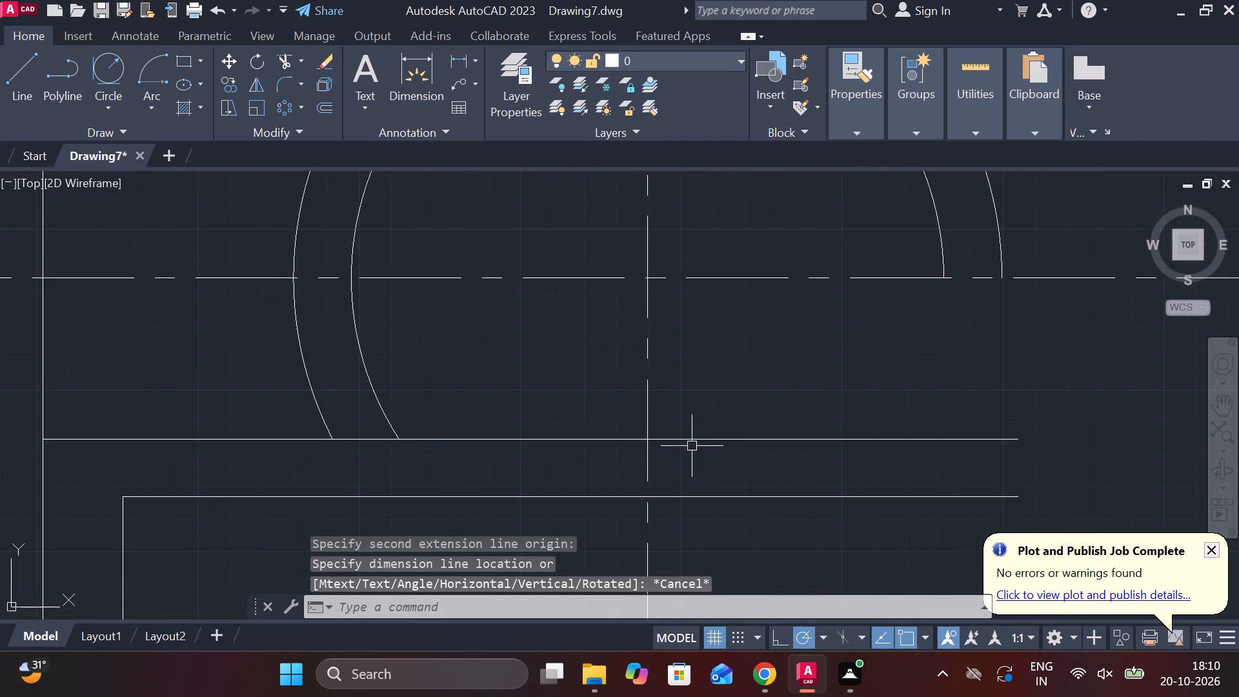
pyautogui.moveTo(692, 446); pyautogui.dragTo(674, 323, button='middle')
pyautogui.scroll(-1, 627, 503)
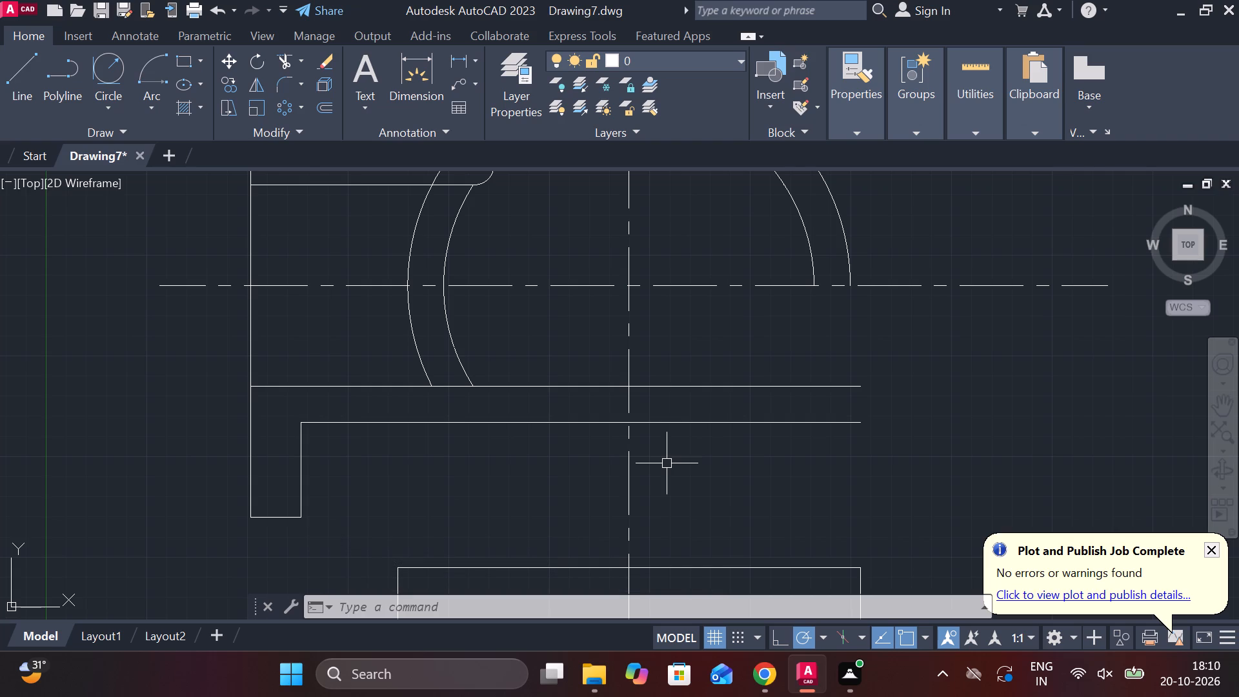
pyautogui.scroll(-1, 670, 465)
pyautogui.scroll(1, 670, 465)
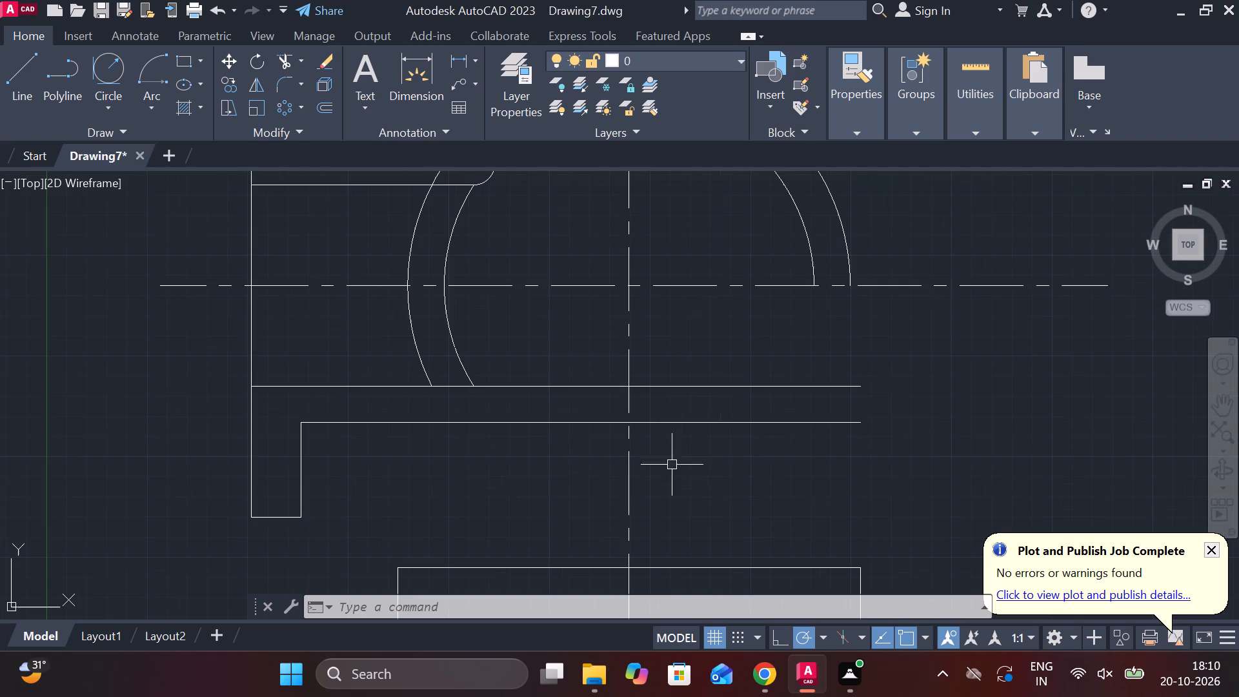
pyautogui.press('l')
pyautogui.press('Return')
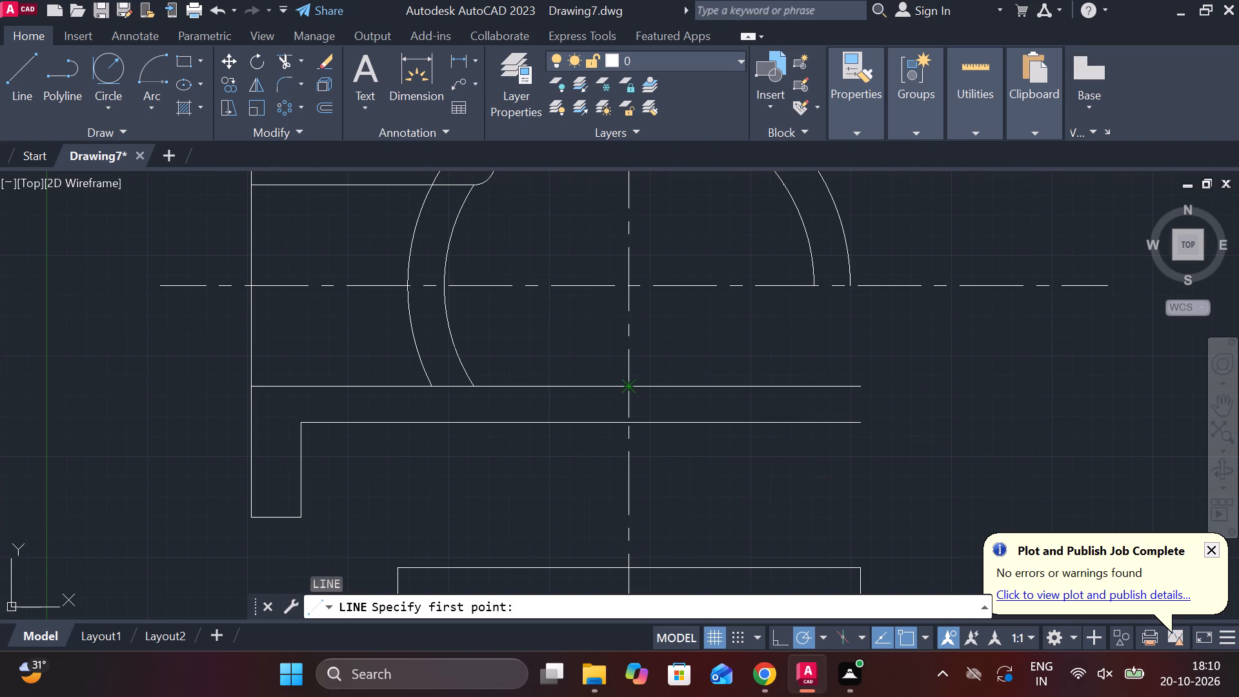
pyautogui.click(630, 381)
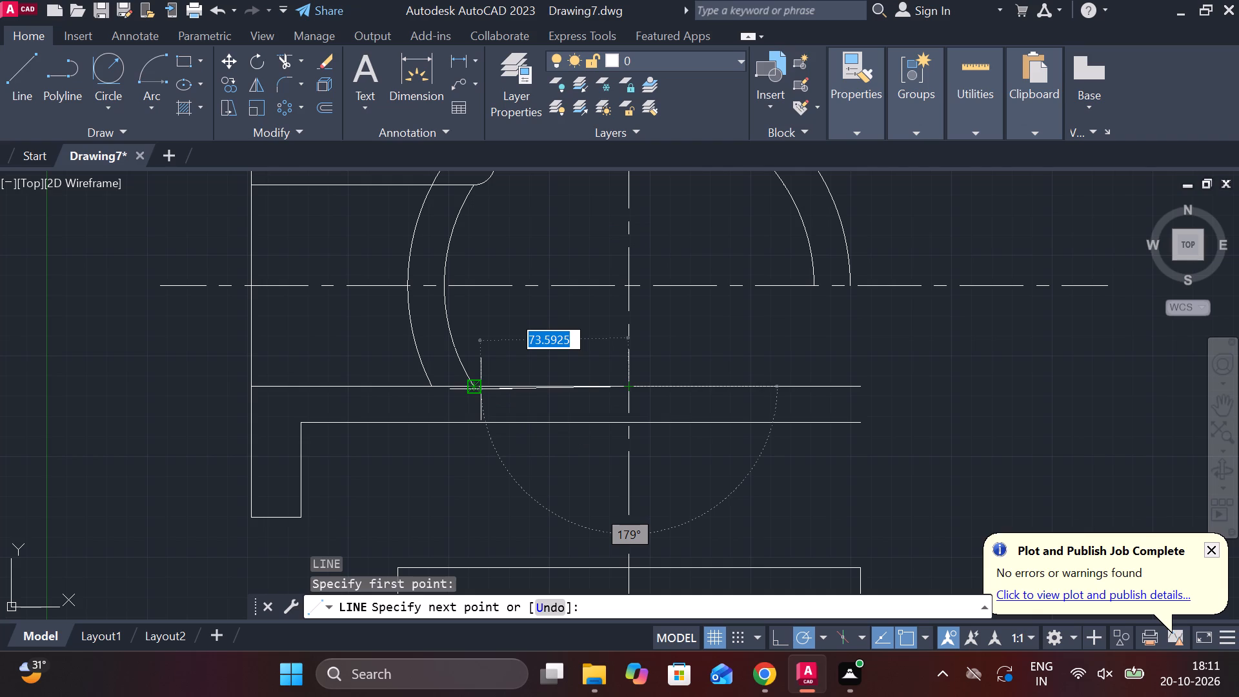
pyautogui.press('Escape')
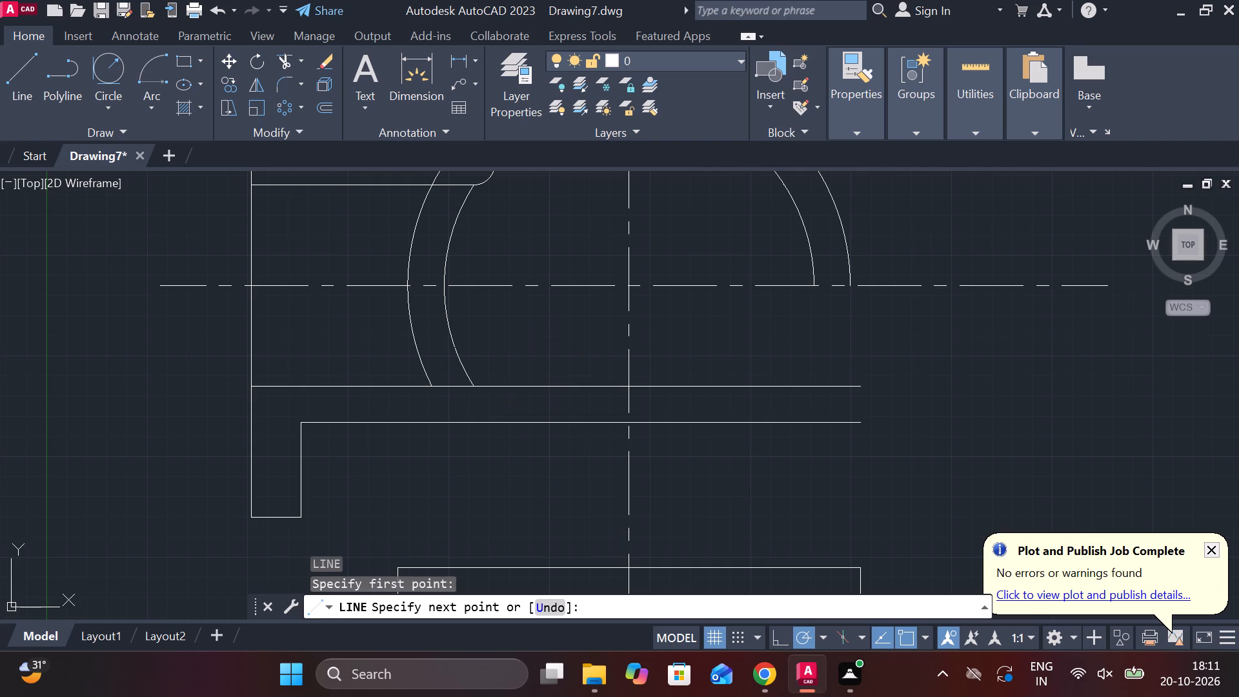
# Check the horizontal distance from the left branch flange's outer face to the vertical centreline with a linear dimension, without placing it.
pyautogui.scroll(-1, 452, 330)
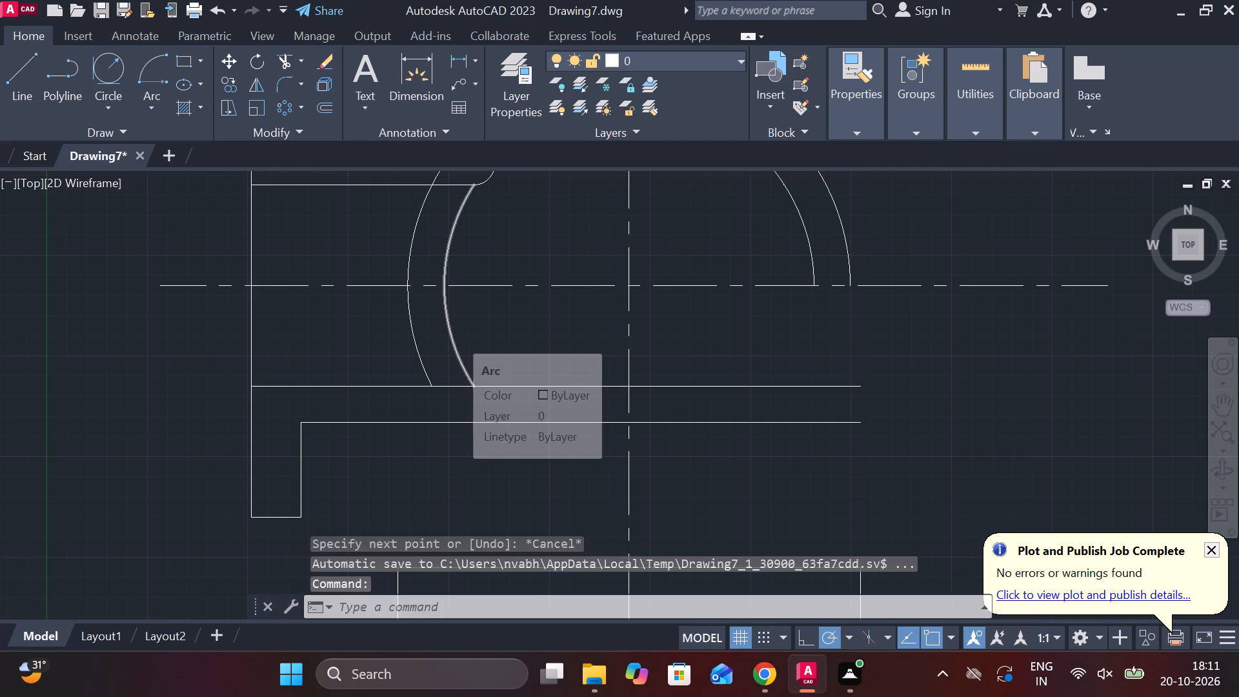
pyautogui.scroll(-2, 481, 343)
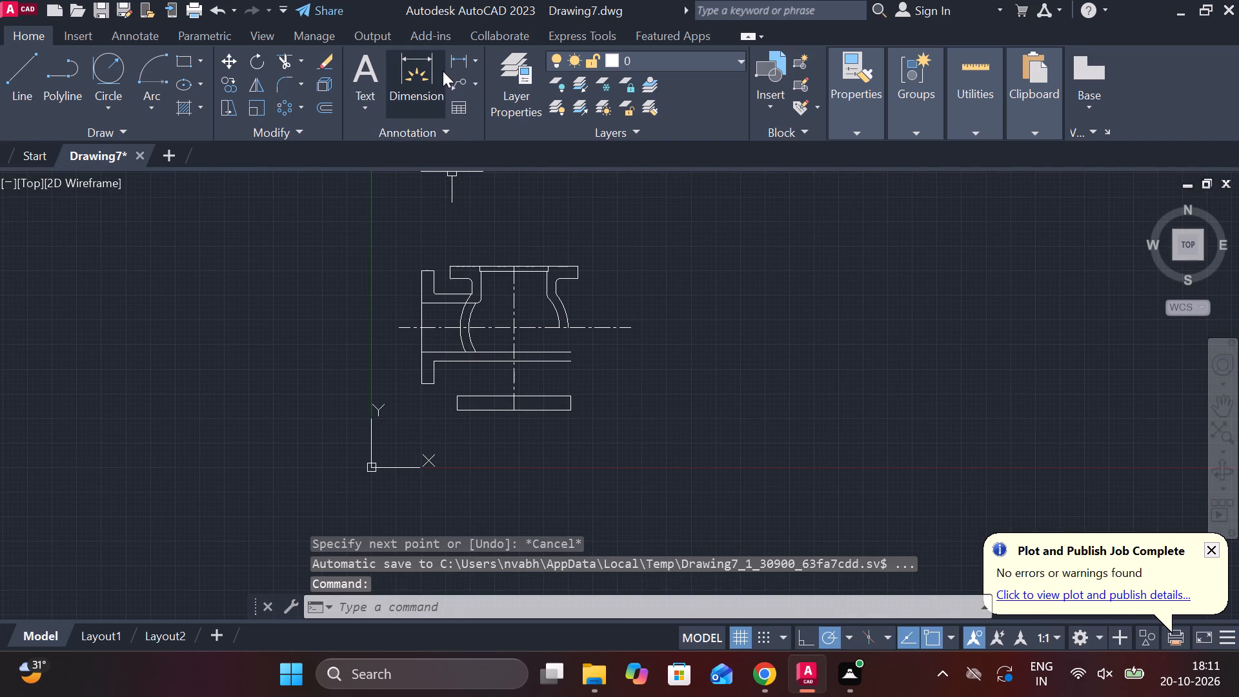
pyautogui.click(452, 56)
pyautogui.scroll(2, 462, 262)
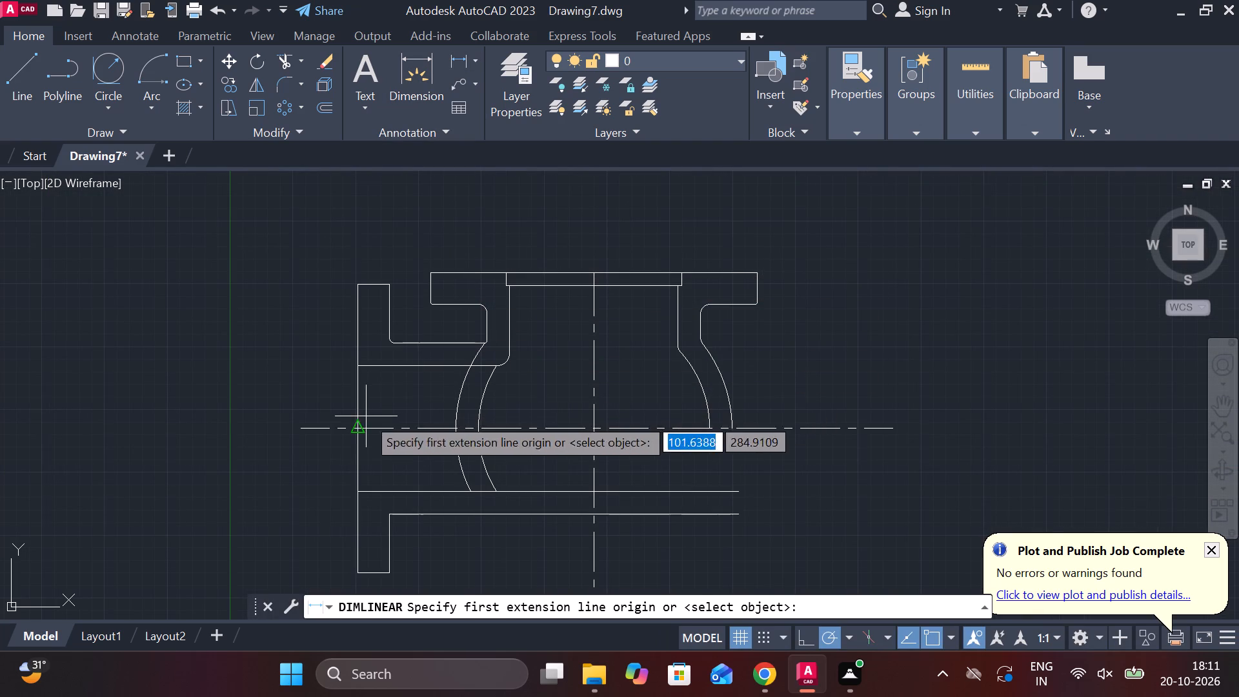
pyautogui.click(360, 423)
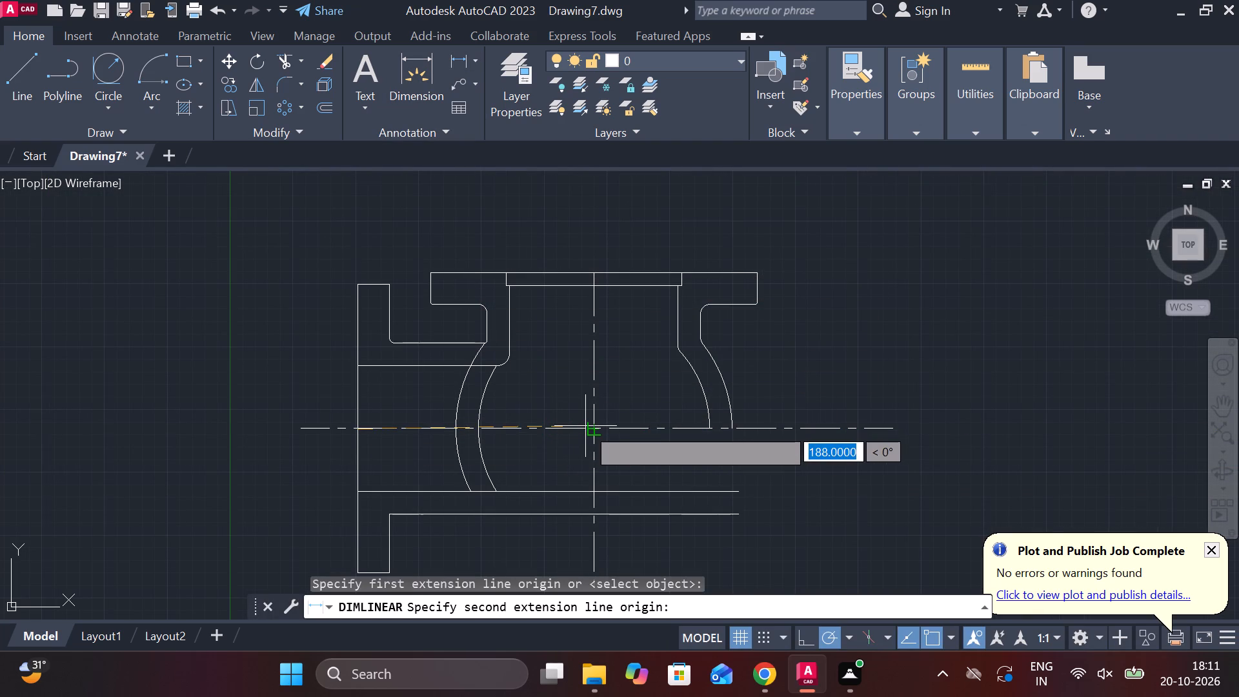
pyautogui.press('Escape')
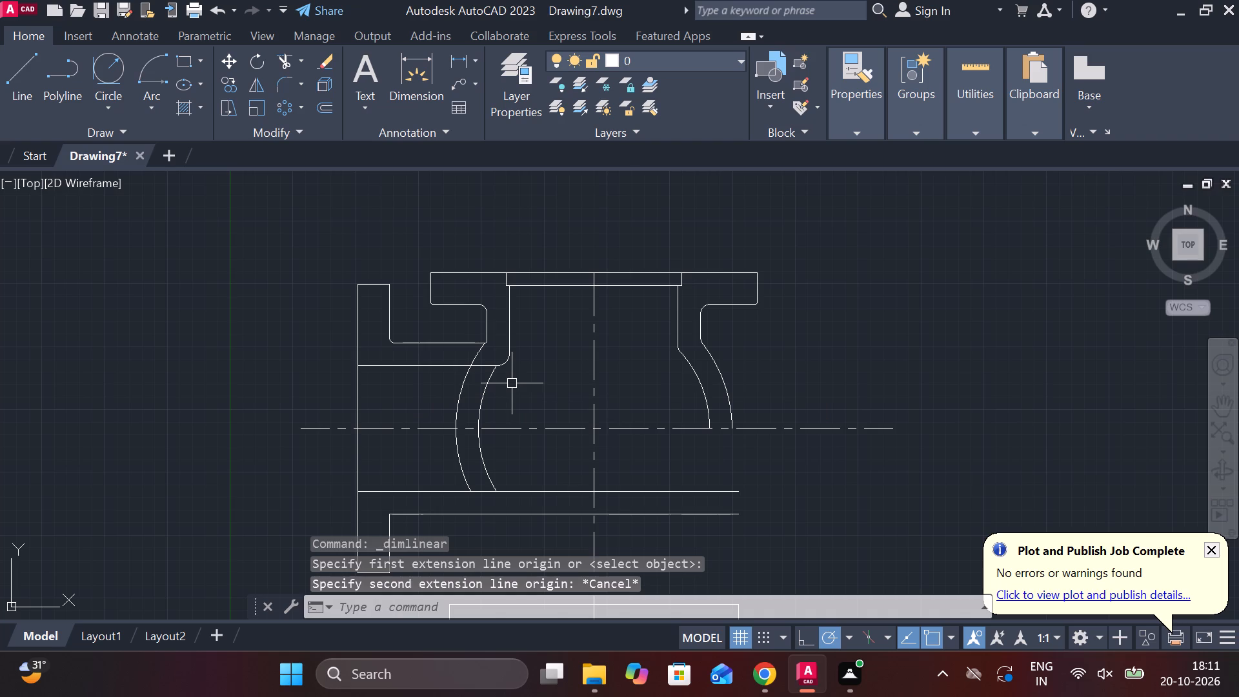
# Try to measure the right curved wall's thickness with an aligned dimension starting on the inner arc.
pyautogui.click(472, 54)
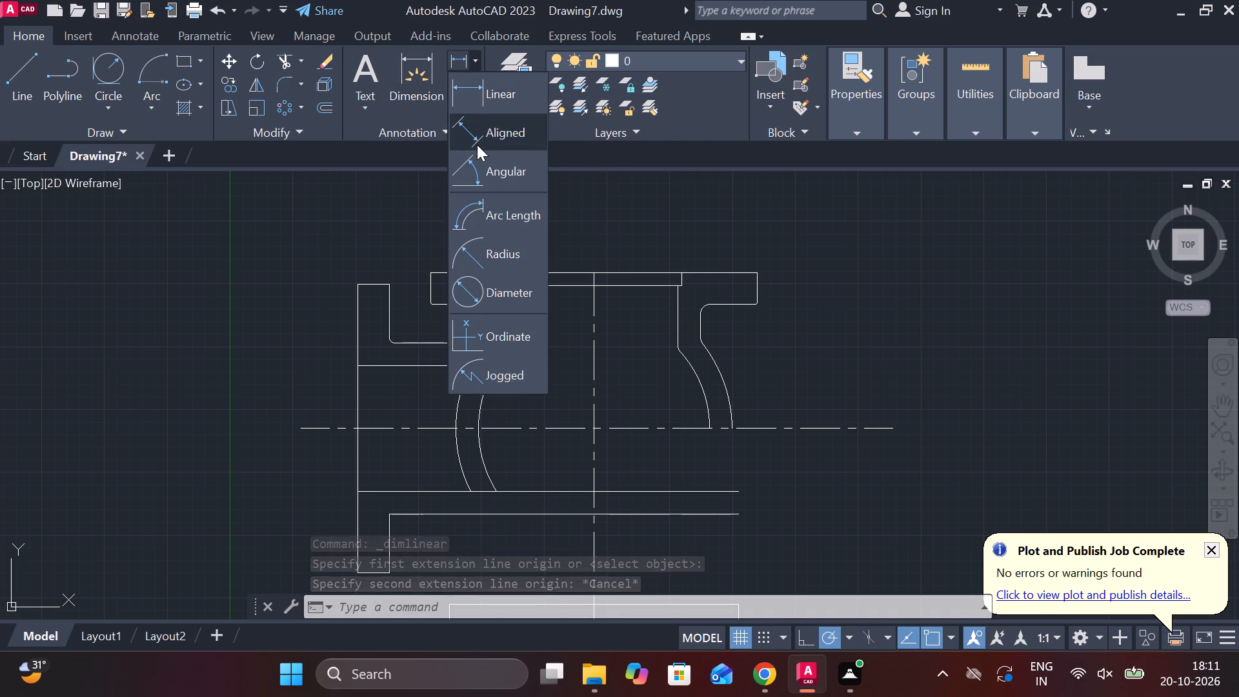
pyautogui.click(477, 145)
pyautogui.click(698, 385)
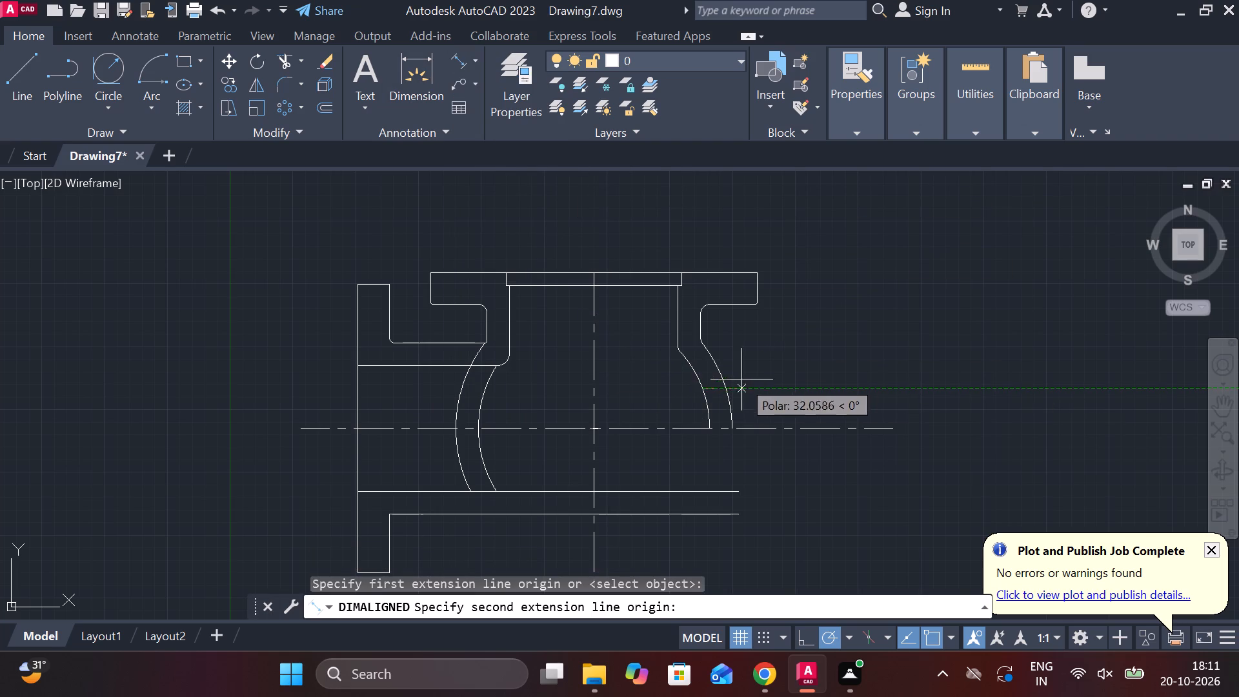
pyautogui.scroll(2, 726, 380)
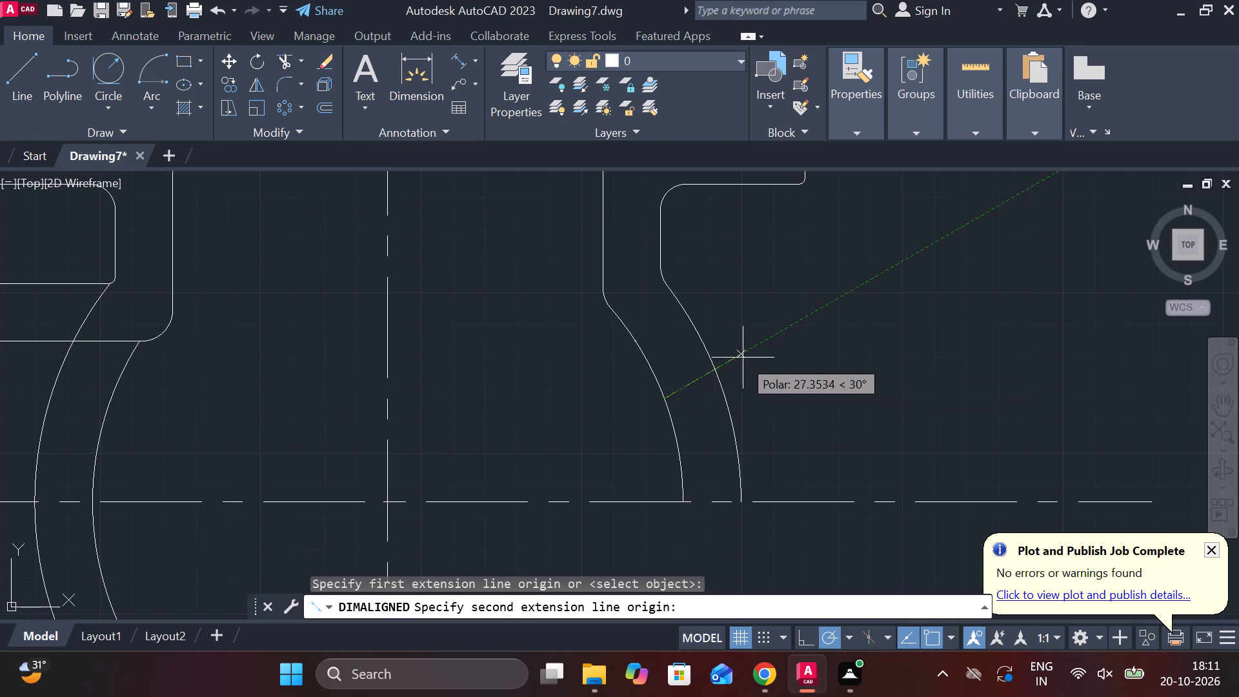
pyautogui.press('Escape')
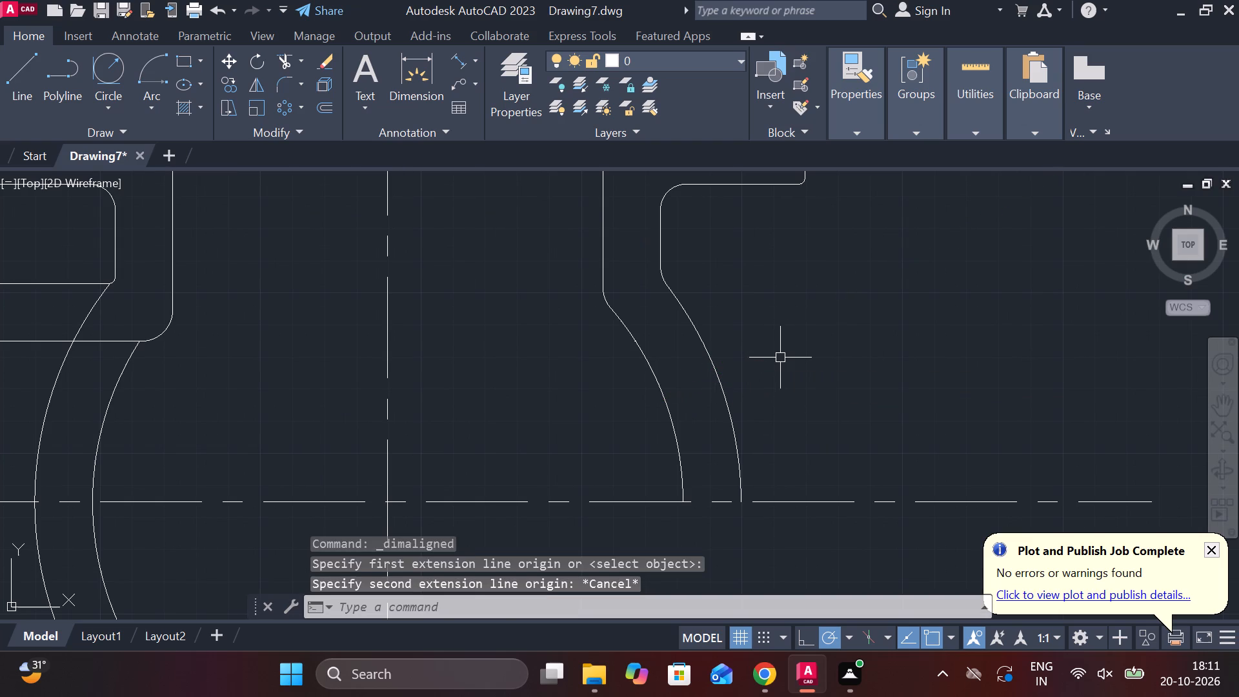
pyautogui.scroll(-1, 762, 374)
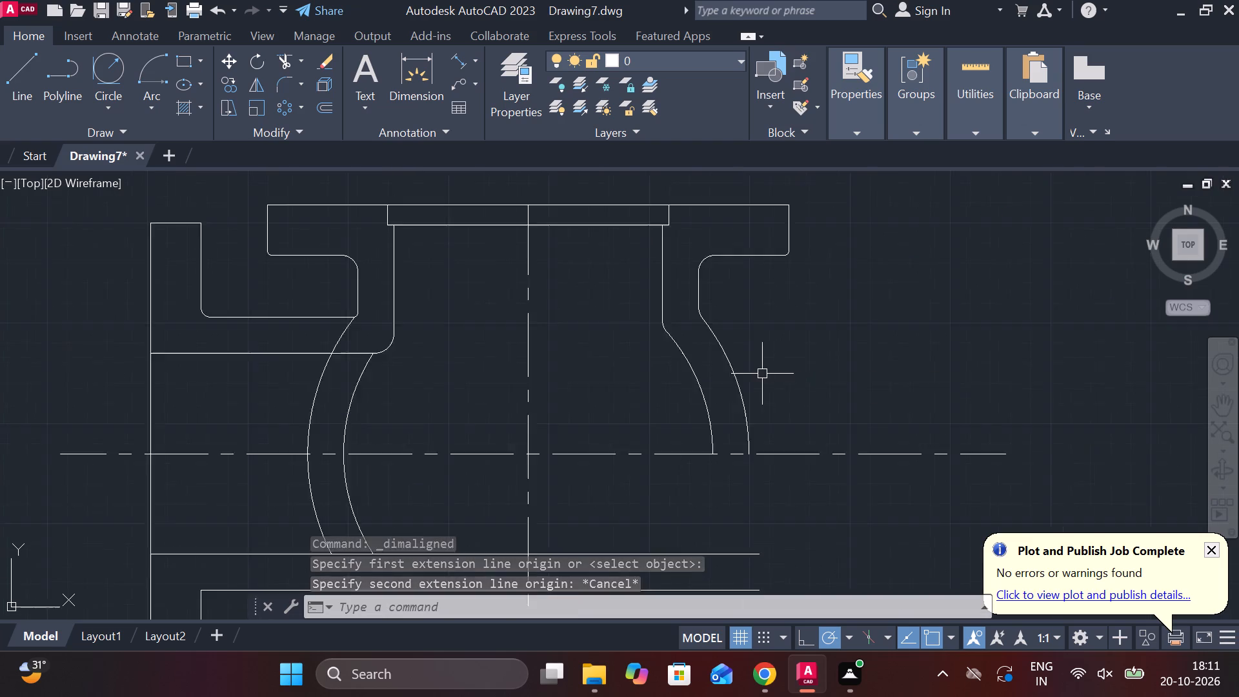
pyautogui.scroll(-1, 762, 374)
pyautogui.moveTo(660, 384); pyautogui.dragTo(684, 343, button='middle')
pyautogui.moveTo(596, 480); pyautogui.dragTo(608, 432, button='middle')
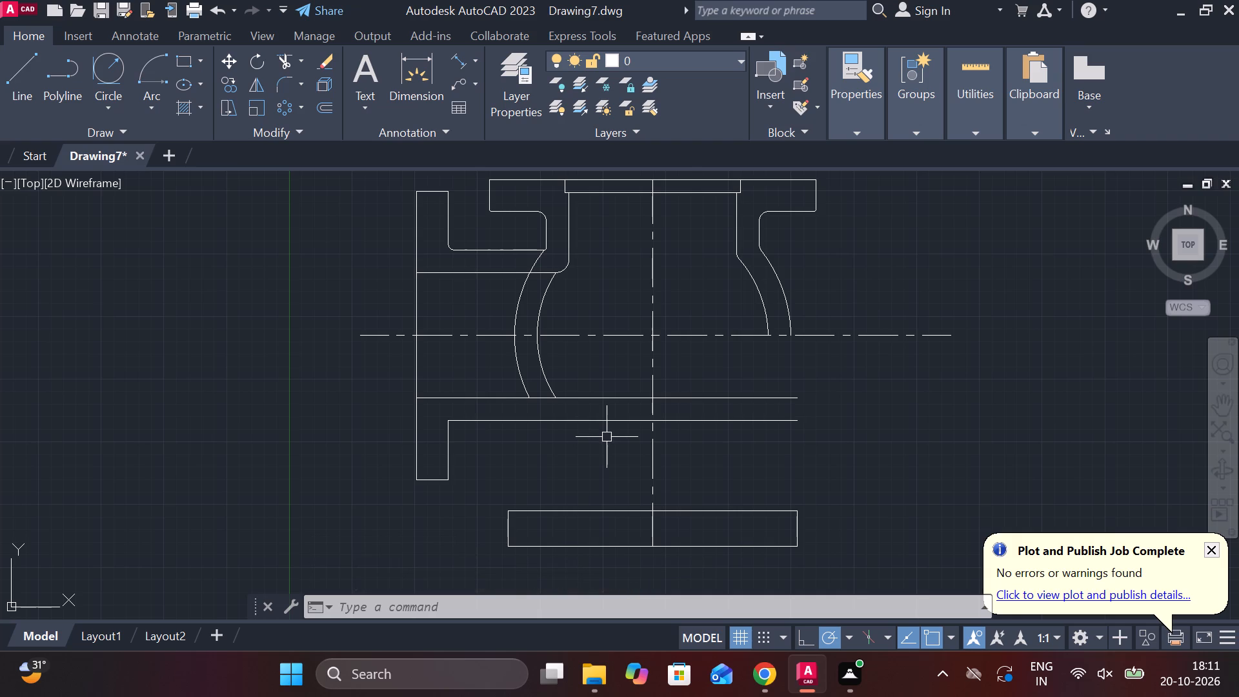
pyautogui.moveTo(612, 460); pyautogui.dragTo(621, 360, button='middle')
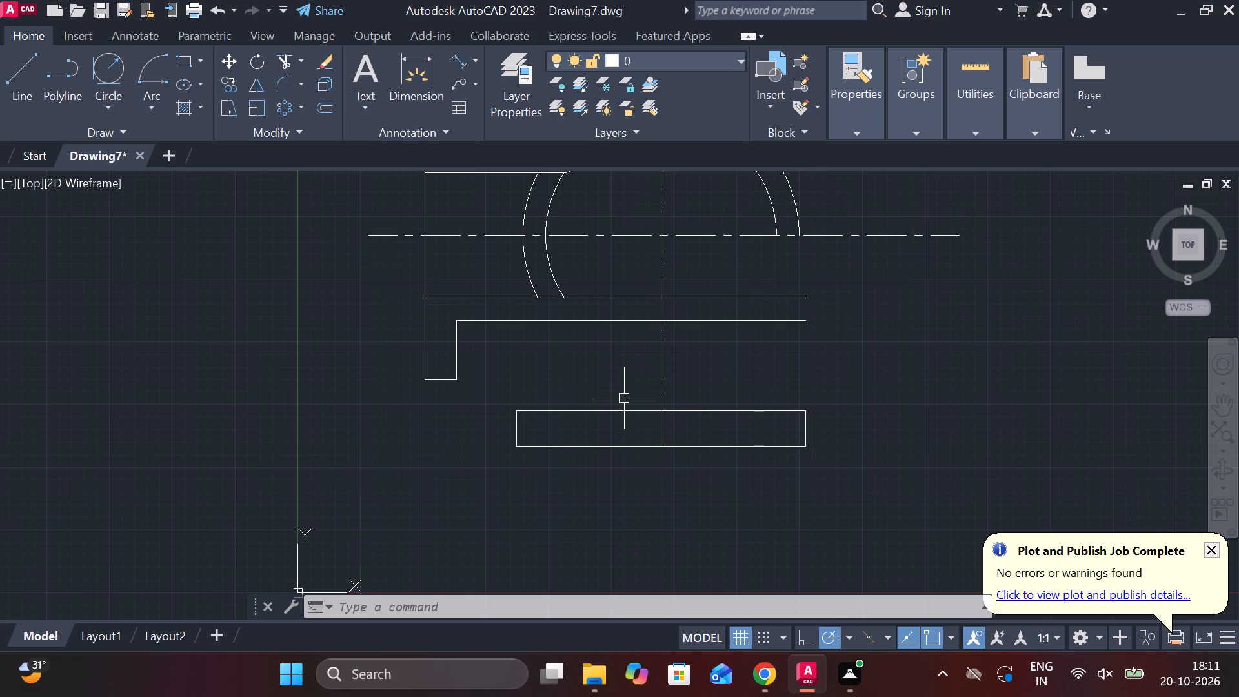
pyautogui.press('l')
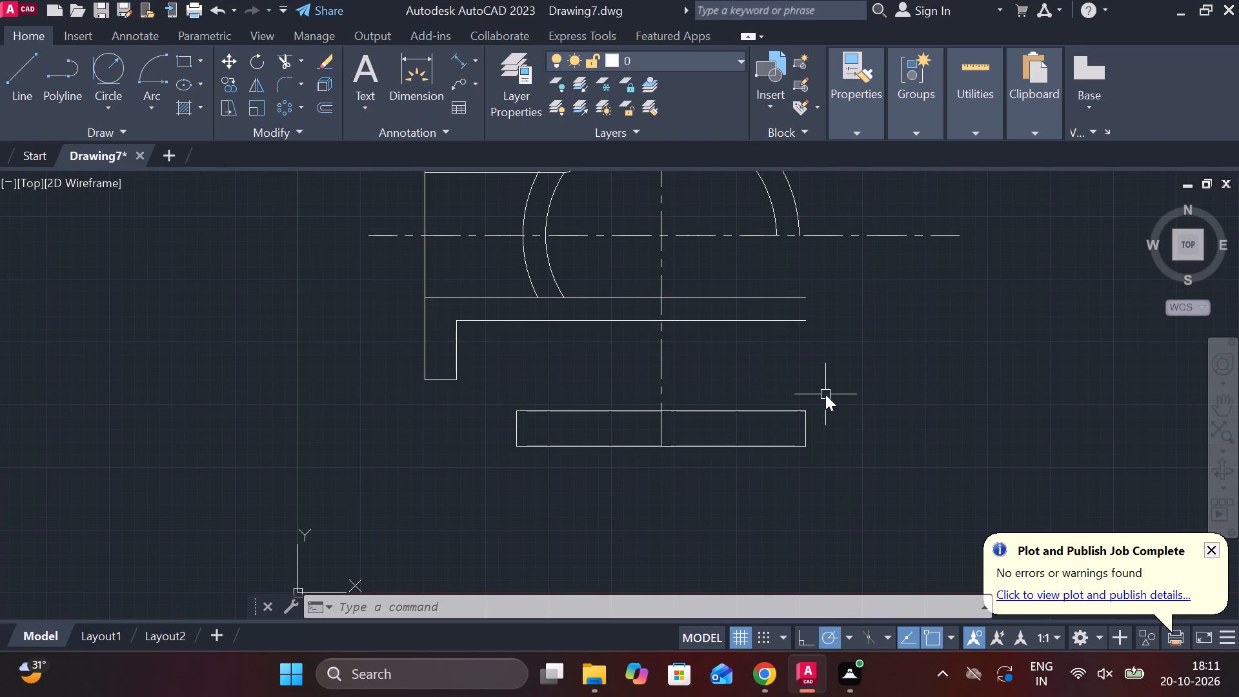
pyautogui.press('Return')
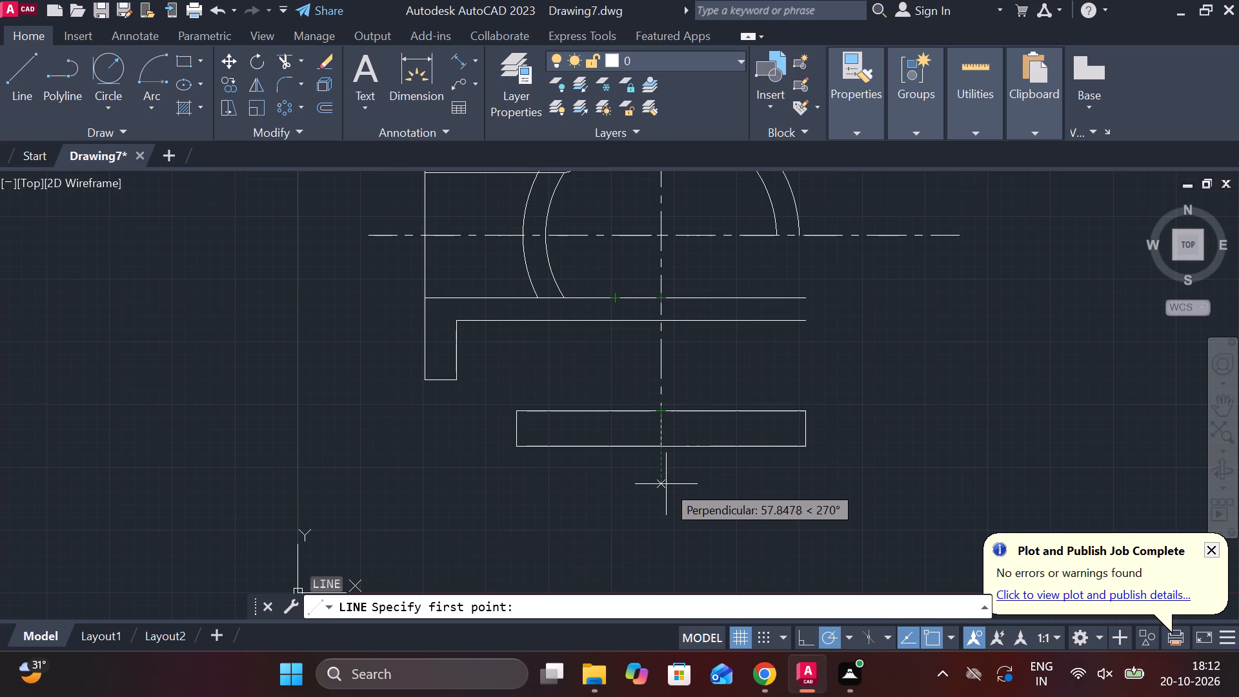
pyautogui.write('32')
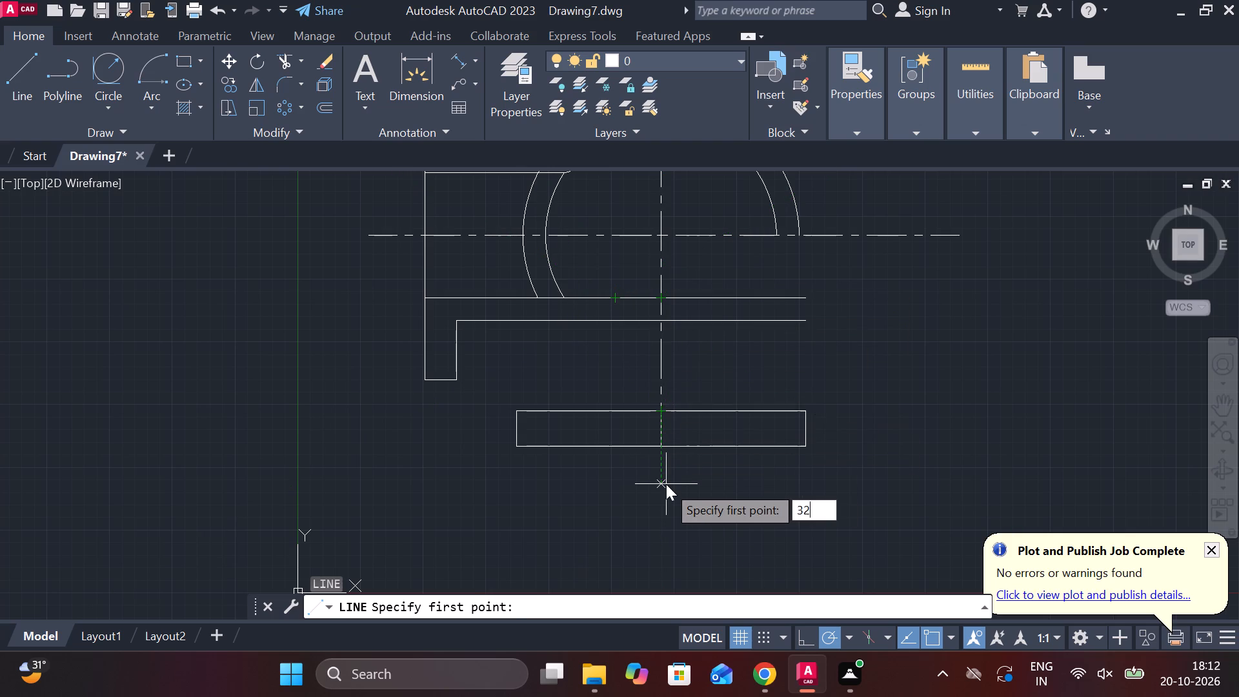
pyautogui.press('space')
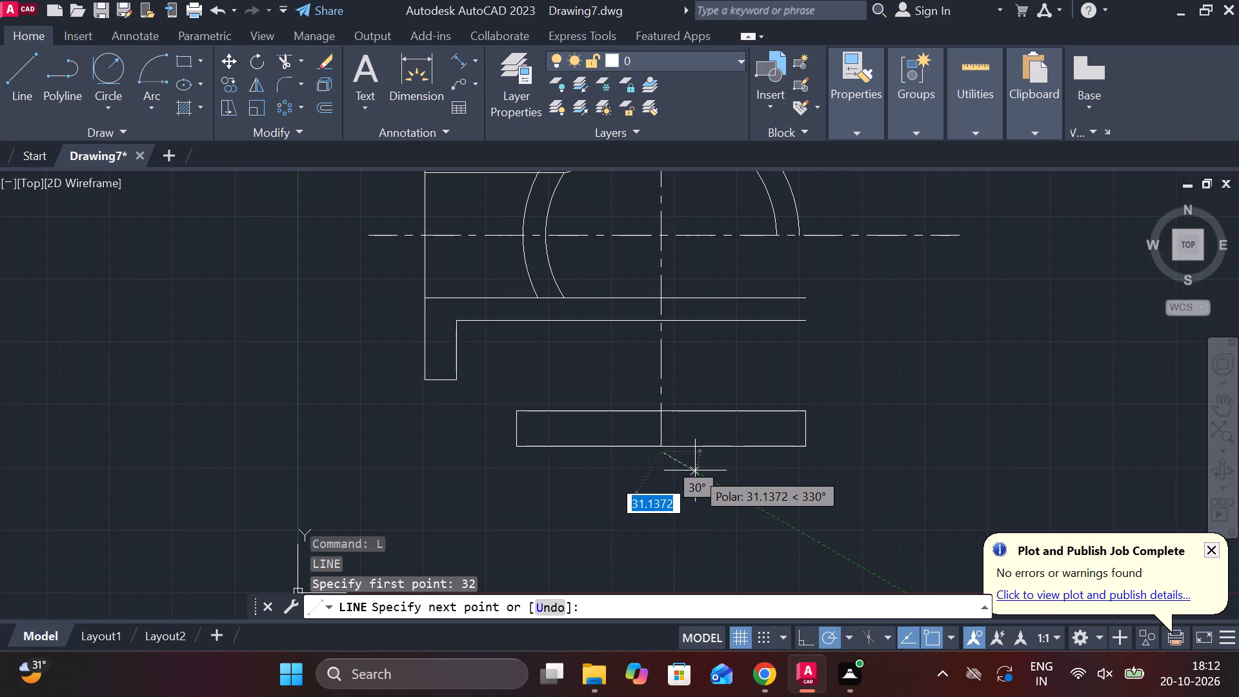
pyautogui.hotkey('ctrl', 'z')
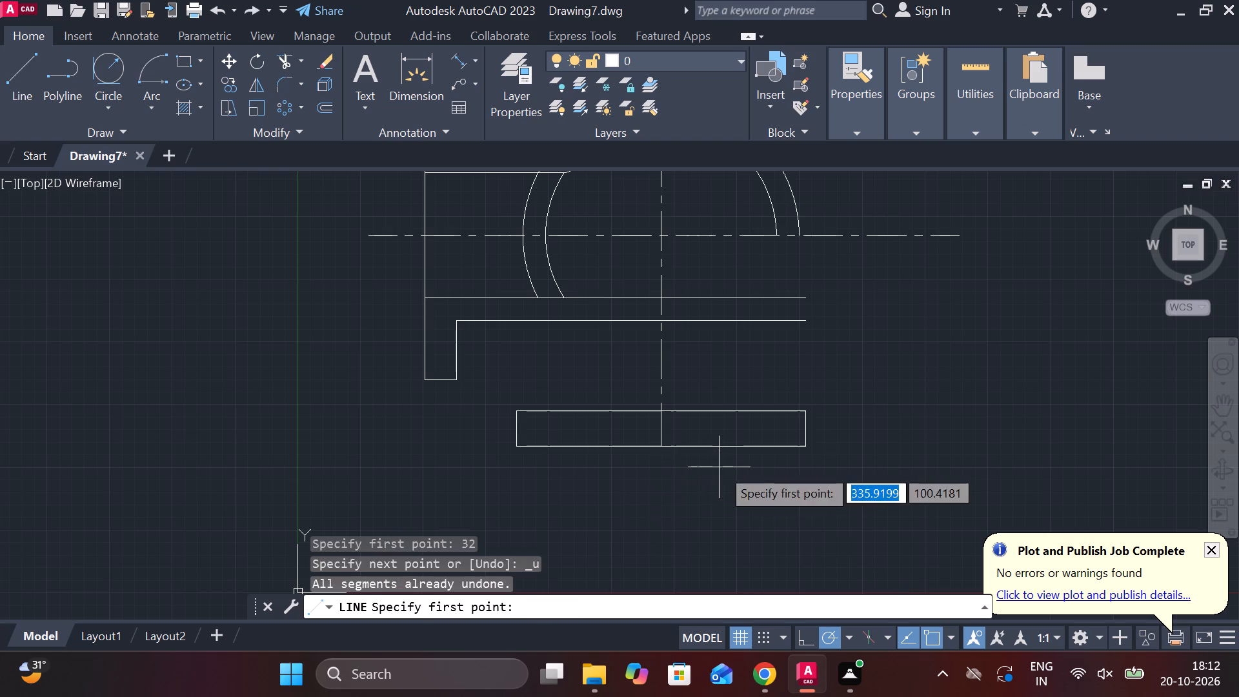
# Check the left branch flange's full height along its outer face with an aligned dimension, without placing it.
pyautogui.scroll(-1, 763, 386)
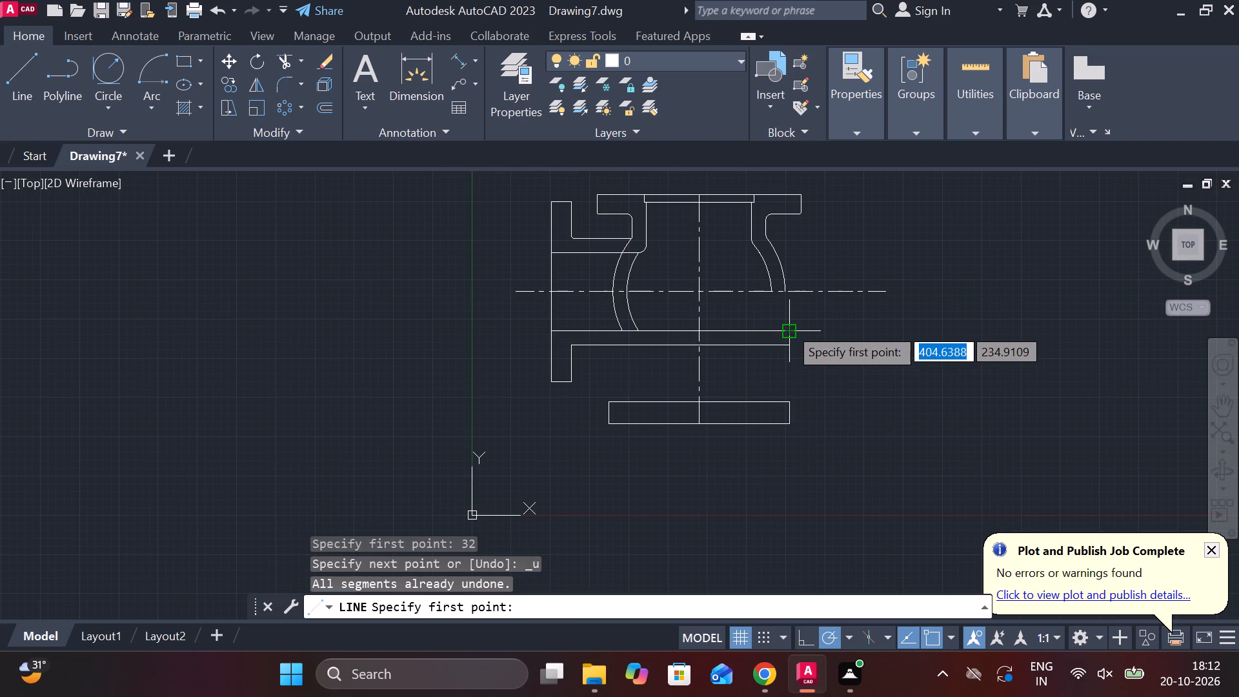
pyautogui.scroll(1, 572, 314)
pyautogui.click(464, 63)
pyautogui.moveTo(550, 234); pyautogui.dragTo(554, 314, button='middle')
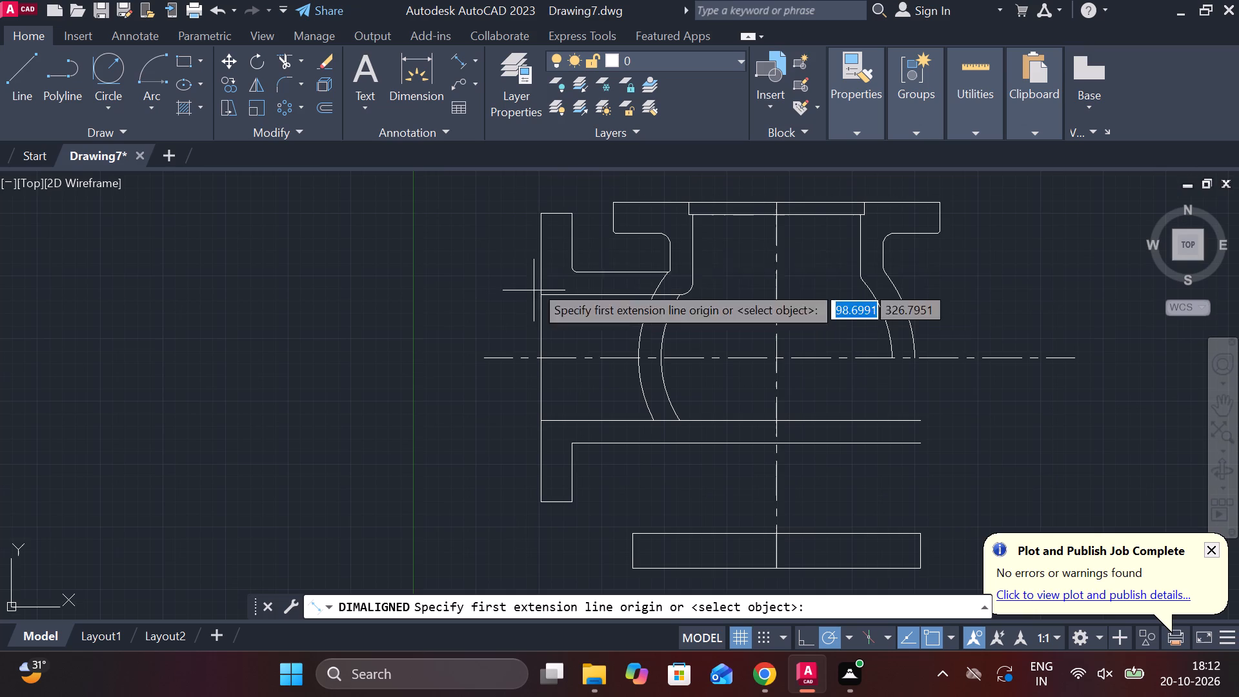
pyautogui.click(531, 215)
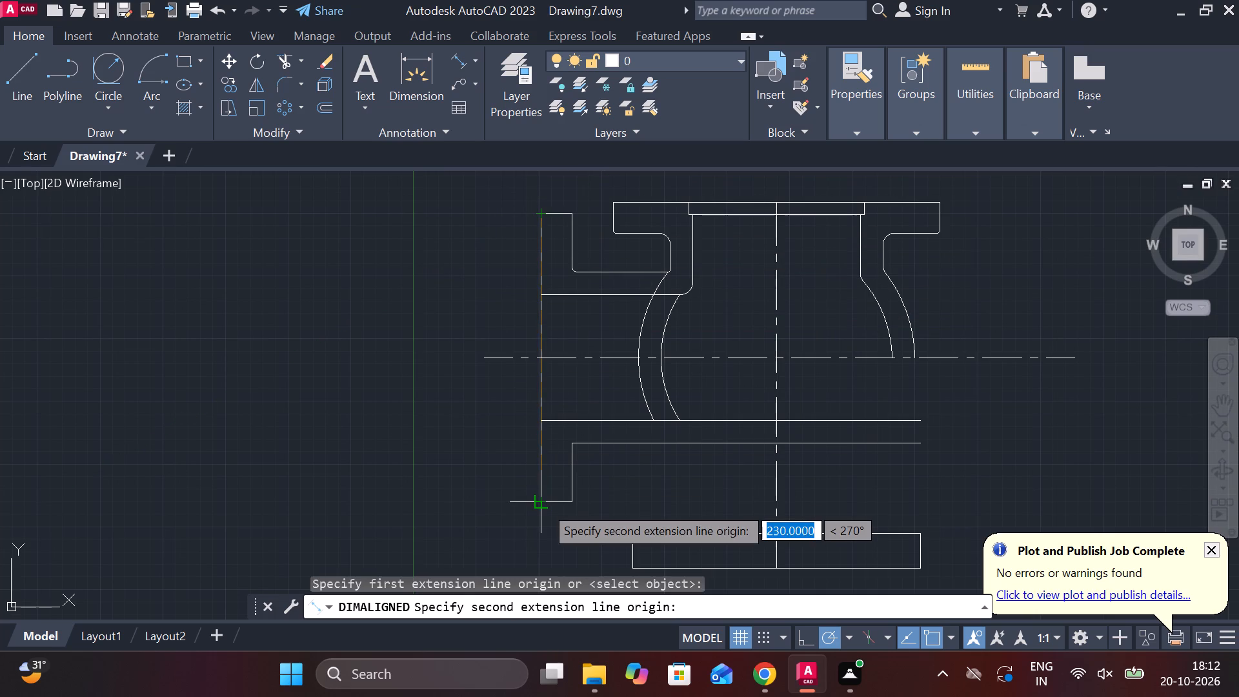
pyautogui.press('Escape')
# Check the distance from the top flange's upper right corner down to the base with an aligned dimension, without placing it.
pyautogui.scroll(-1, 541, 447)
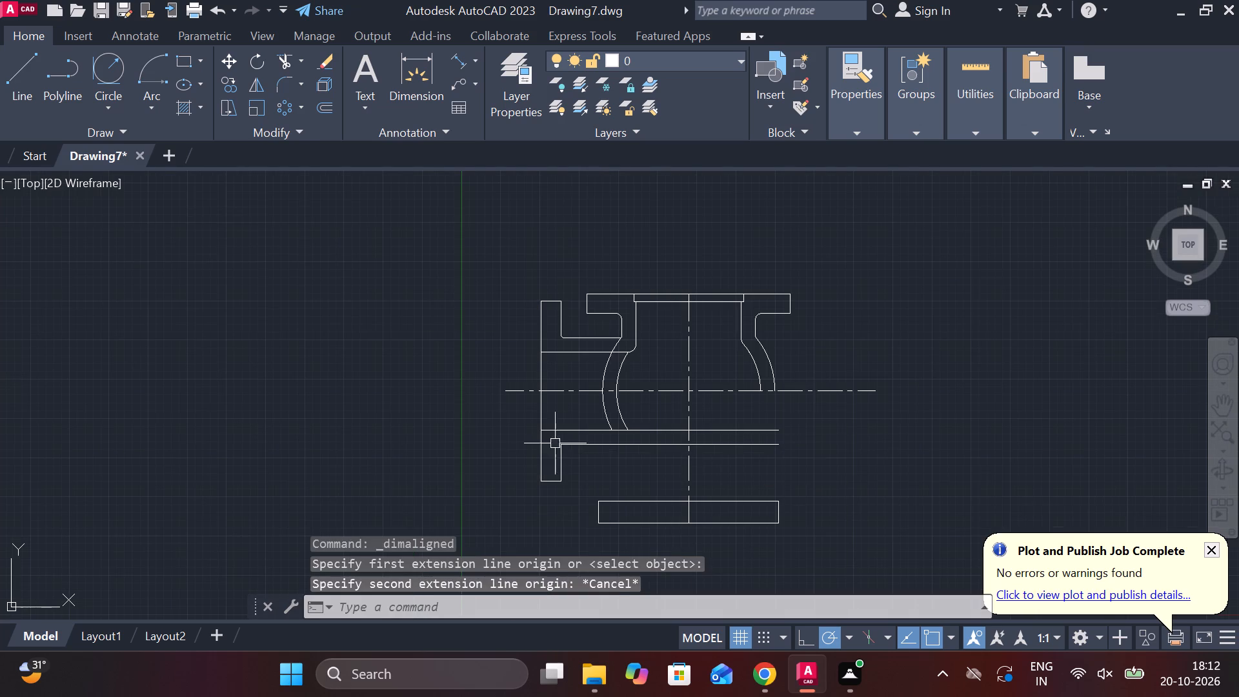
pyautogui.moveTo(599, 413); pyautogui.dragTo(539, 403, button='middle')
pyautogui.scroll(1, 574, 414)
pyautogui.moveTo(580, 427); pyautogui.dragTo(549, 410, button='middle')
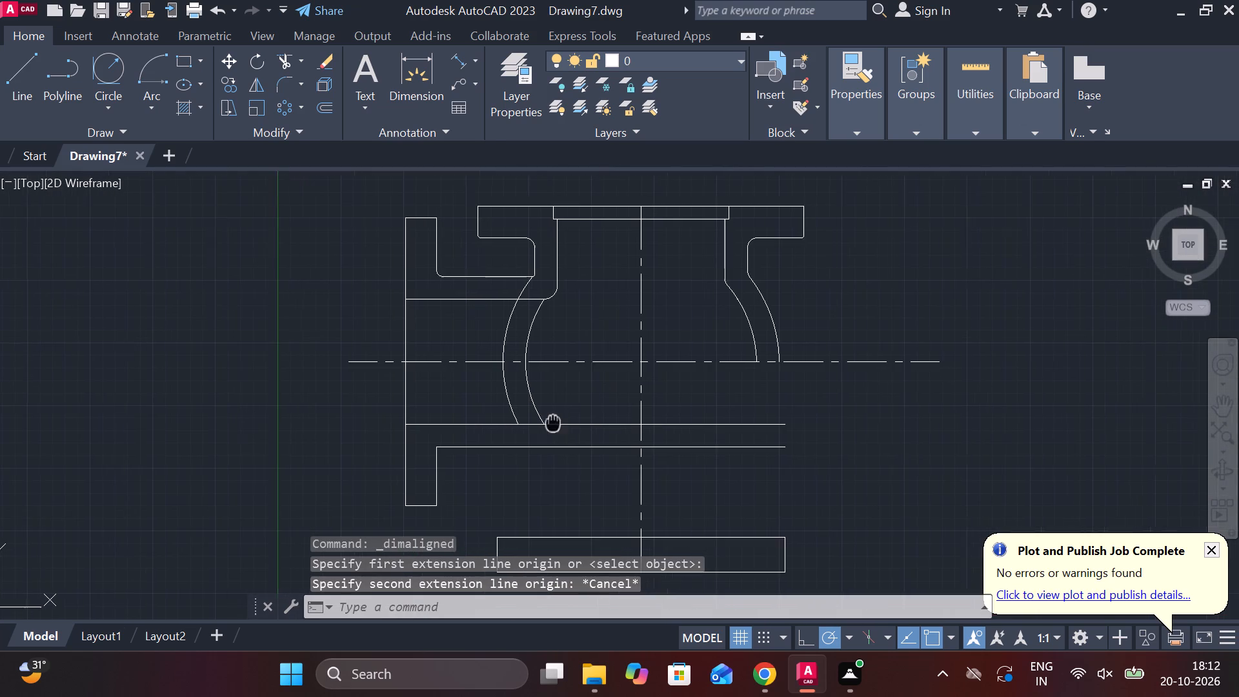
pyautogui.moveTo(549, 410); pyautogui.dragTo(549, 380, button='middle')
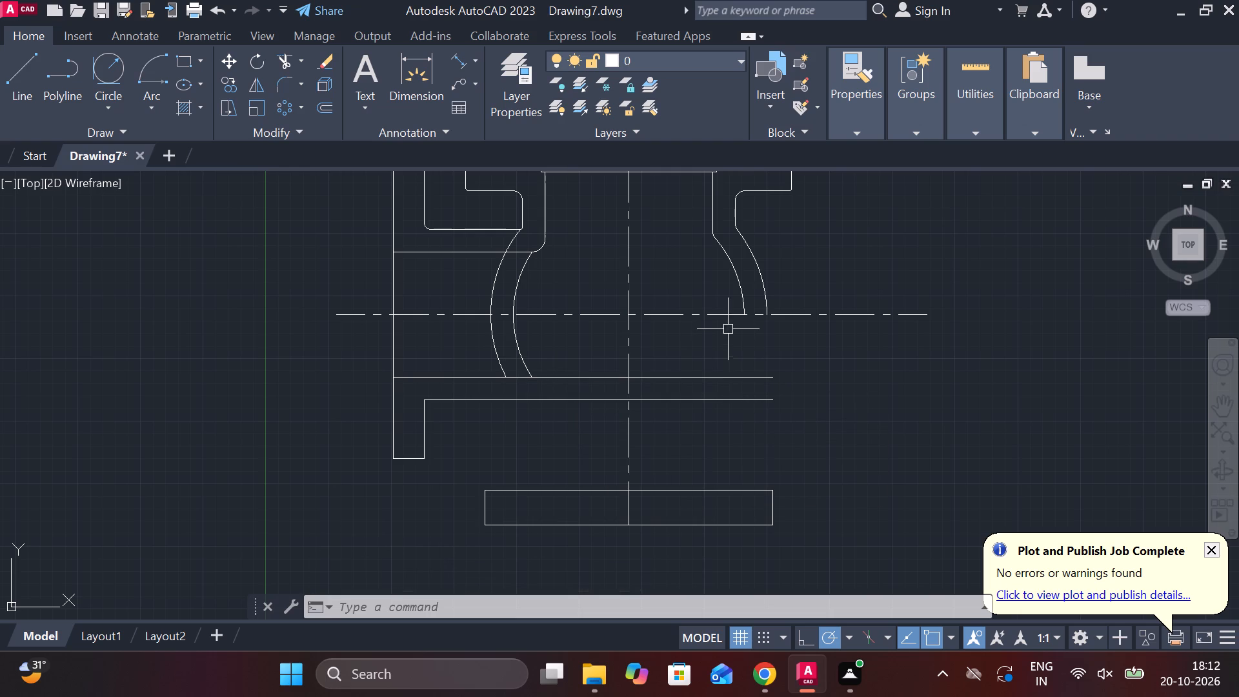
pyautogui.click(463, 54)
pyautogui.moveTo(574, 209); pyautogui.dragTo(574, 214, button='middle')
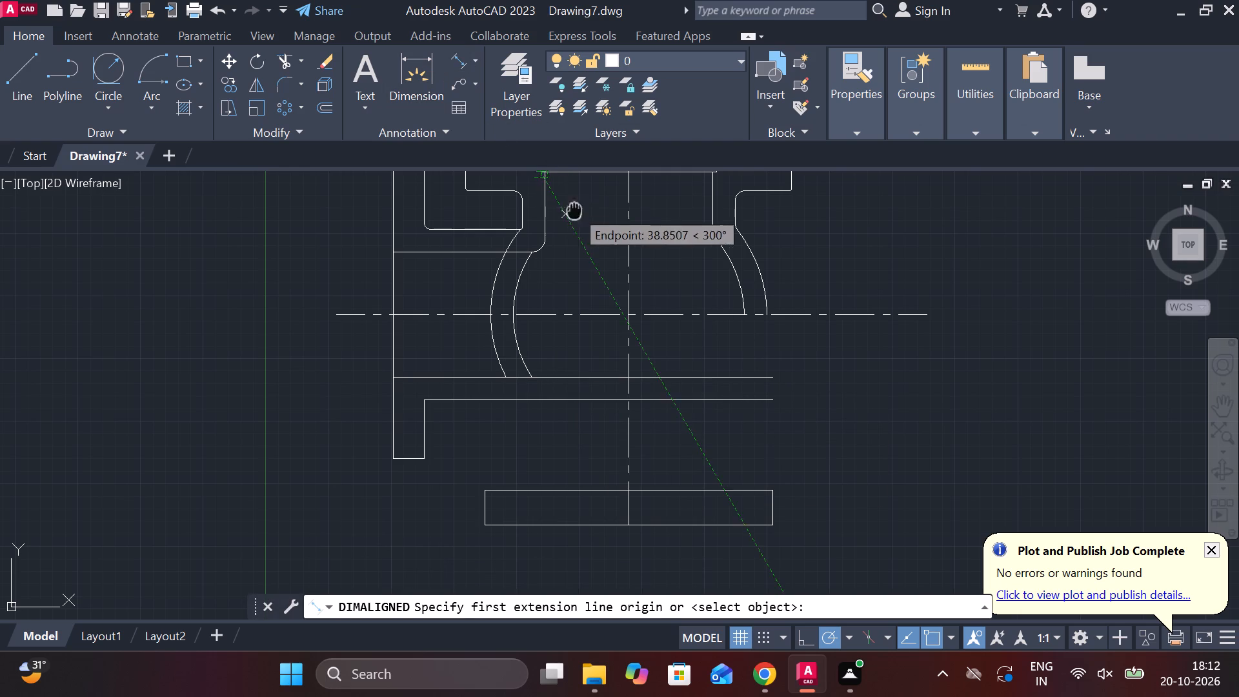
pyautogui.moveTo(574, 214); pyautogui.dragTo(561, 270, button='middle')
pyautogui.click(768, 214)
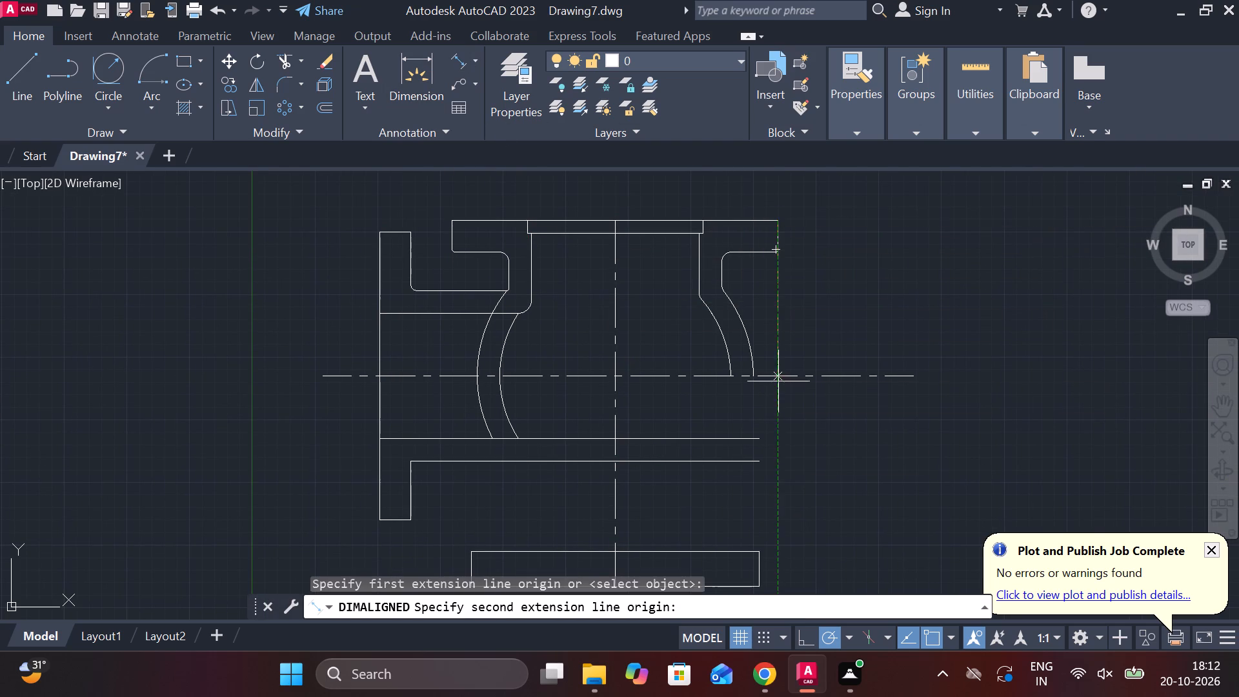
pyautogui.moveTo(768, 503); pyautogui.dragTo(747, 381, button='middle')
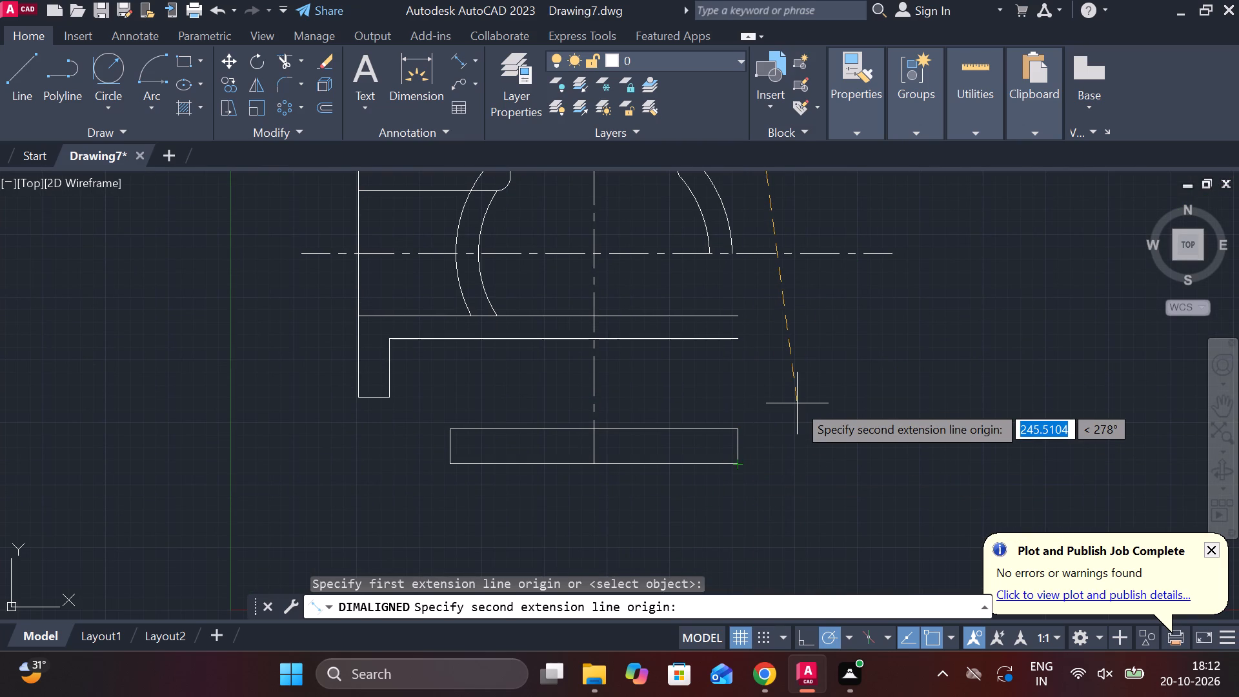
pyautogui.press('Escape')
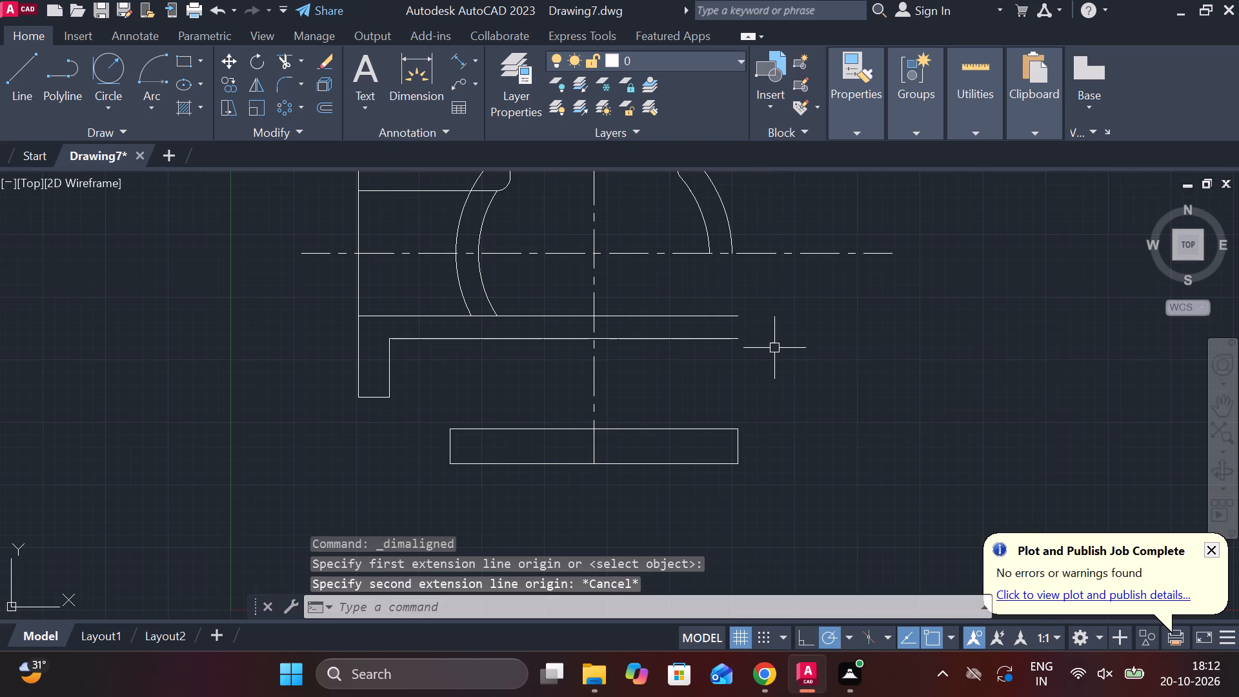
# Examine the outline around the lower branch walls, the vertical centreline and the base.
pyautogui.scroll(-1, 774, 348)
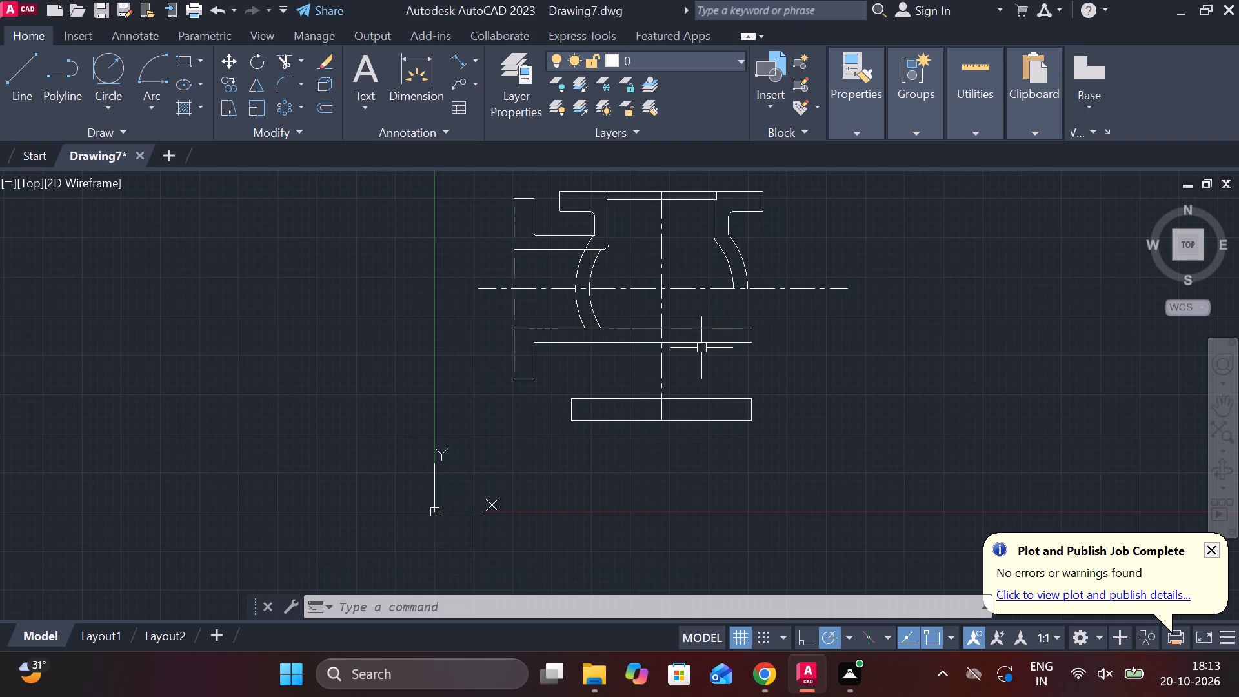
pyautogui.scroll(2, 661, 324)
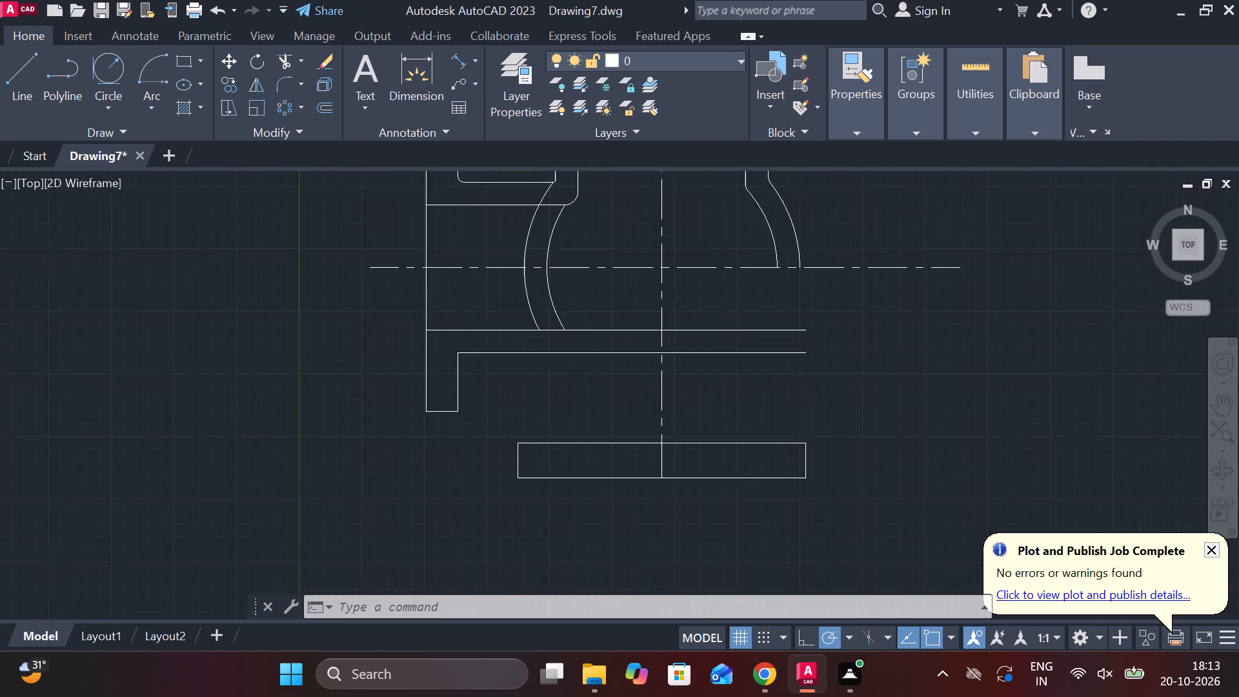
pyautogui.scroll(-2, 666, 324)
pyautogui.moveTo(678, 323); pyautogui.dragTo(692, 325, button='middle')
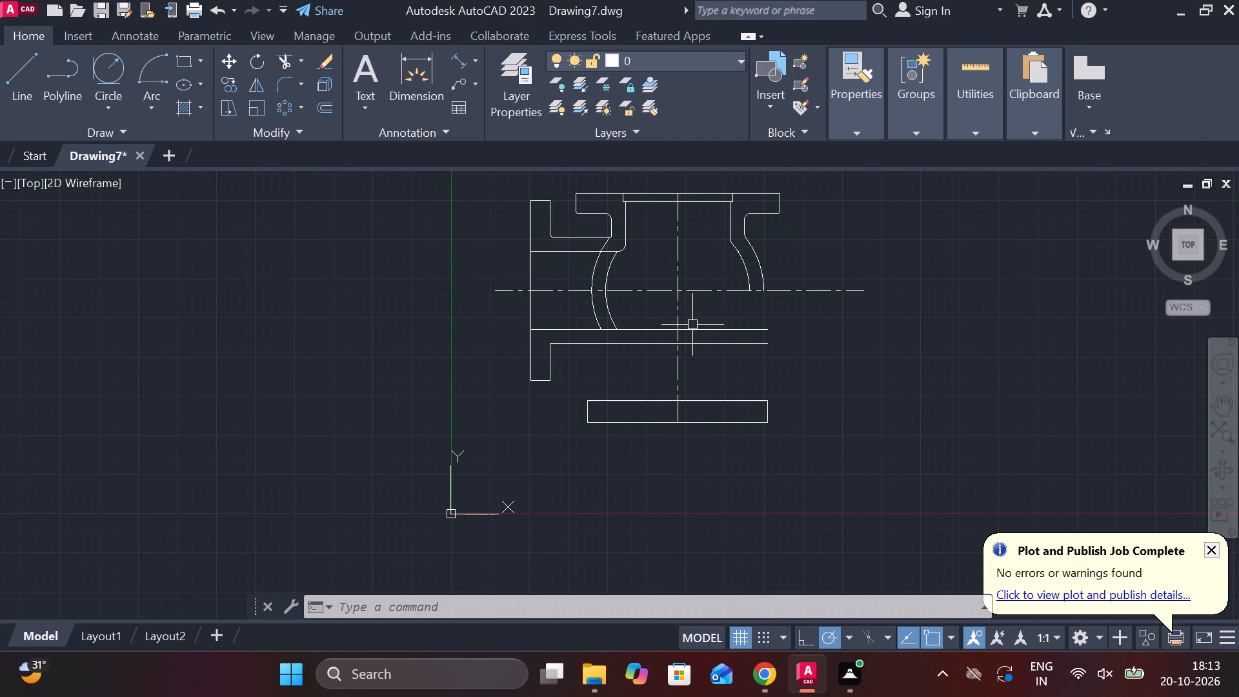
pyautogui.scroll(-1, 696, 325)
pyautogui.scroll(2, 680, 339)
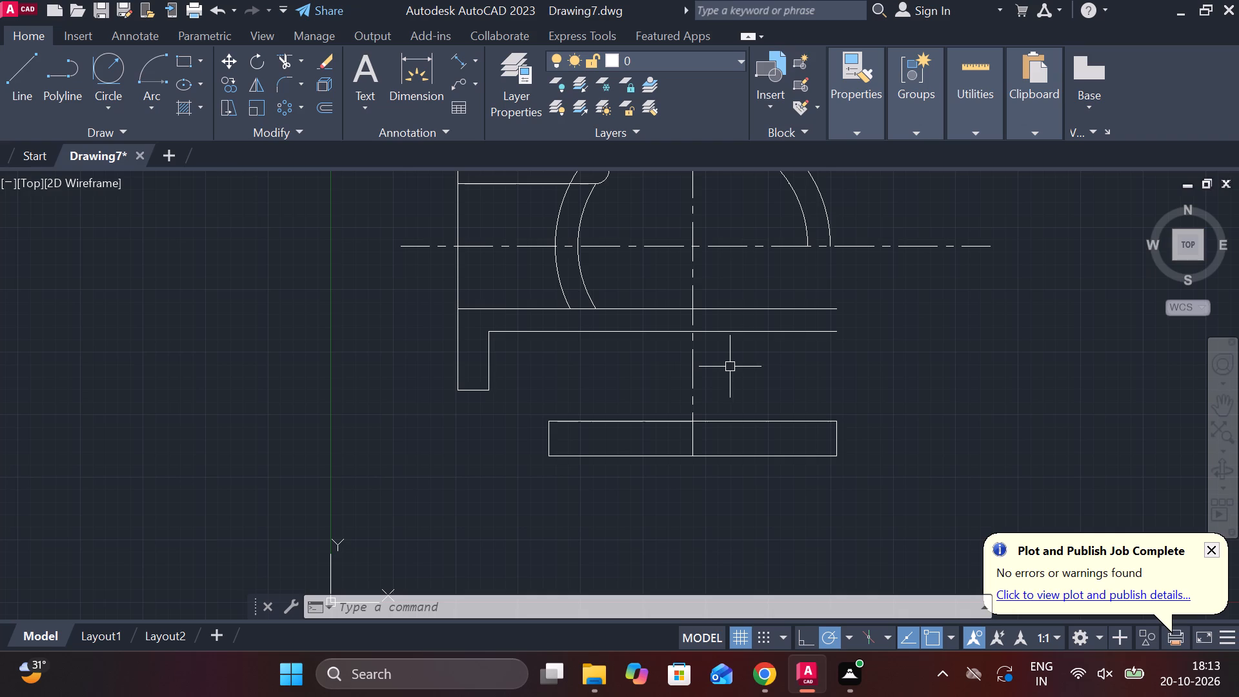
pyautogui.scroll(1, 703, 334)
pyautogui.moveTo(718, 338); pyautogui.dragTo(747, 301, button='middle')
pyautogui.scroll(-1, 749, 314)
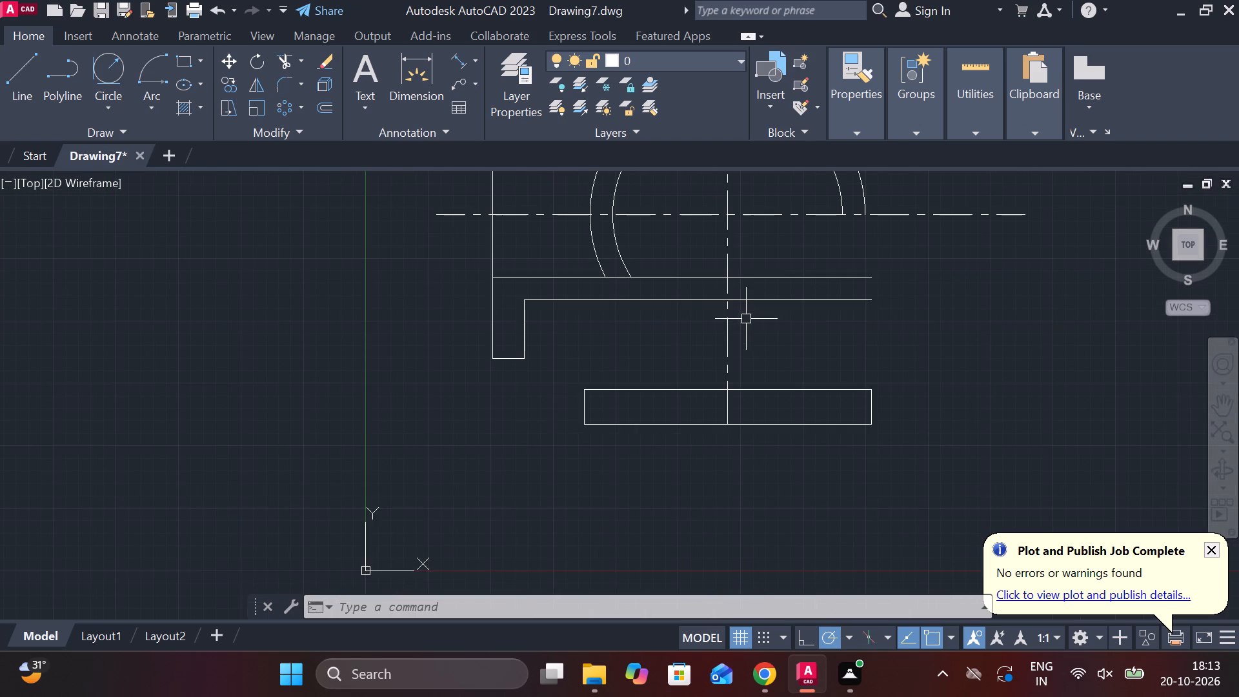
pyautogui.scroll(1, 743, 325)
pyautogui.scroll(-1, 743, 308)
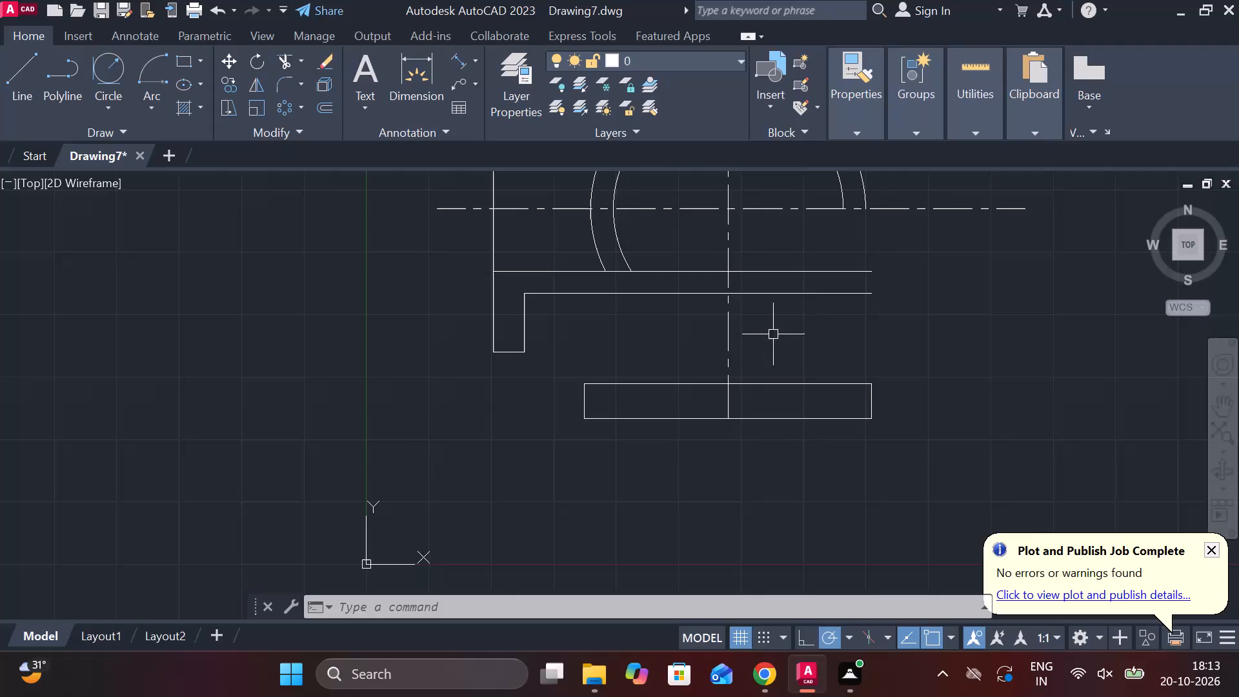
pyautogui.moveTo(781, 331); pyautogui.dragTo(757, 441, button='middle')
pyautogui.moveTo(751, 345); pyautogui.dragTo(747, 415, button='middle')
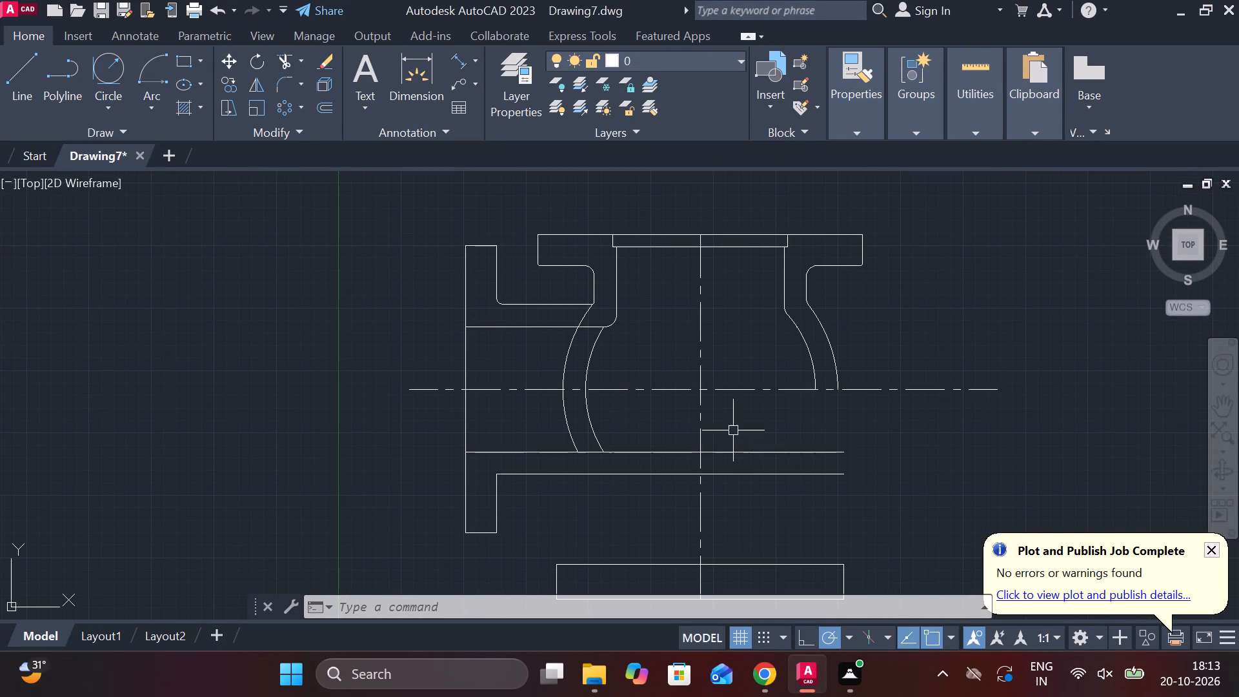
pyautogui.moveTo(738, 425); pyautogui.dragTo(723, 401, button='middle')
# Draw a horizontal line 62 long to the right from the vertical centreline, starting 32 below the upper of the two lower wall lines.
pyautogui.press('l')
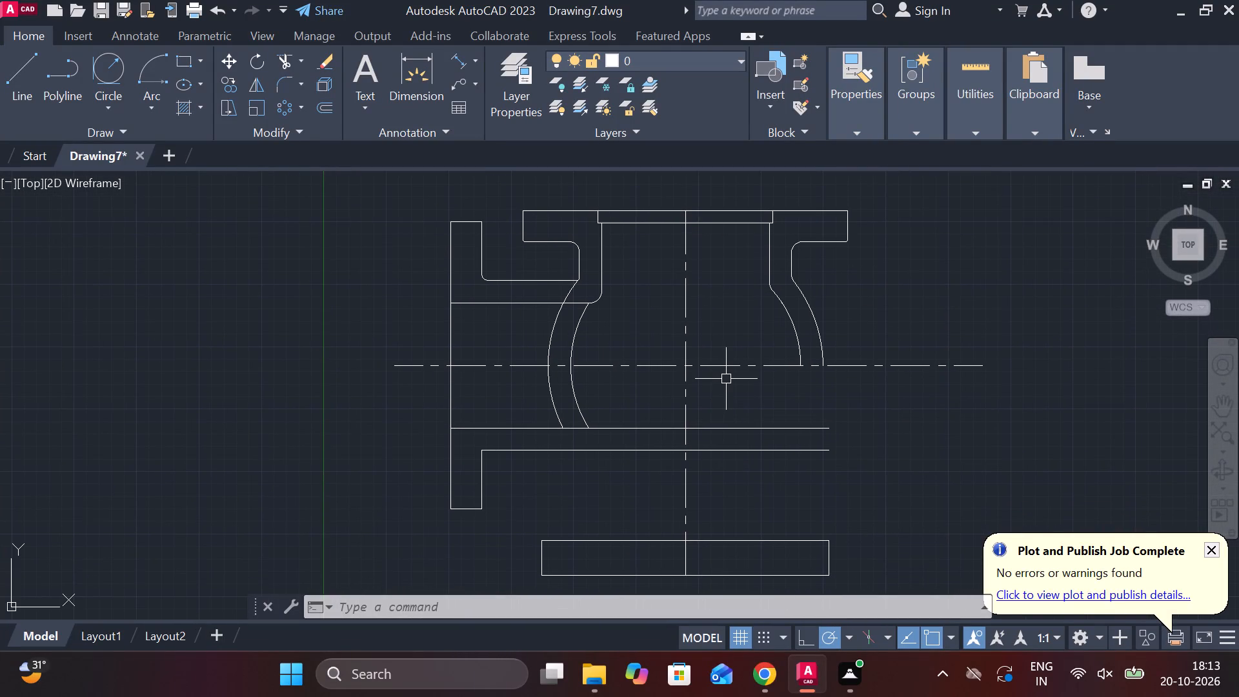
pyautogui.press('Return')
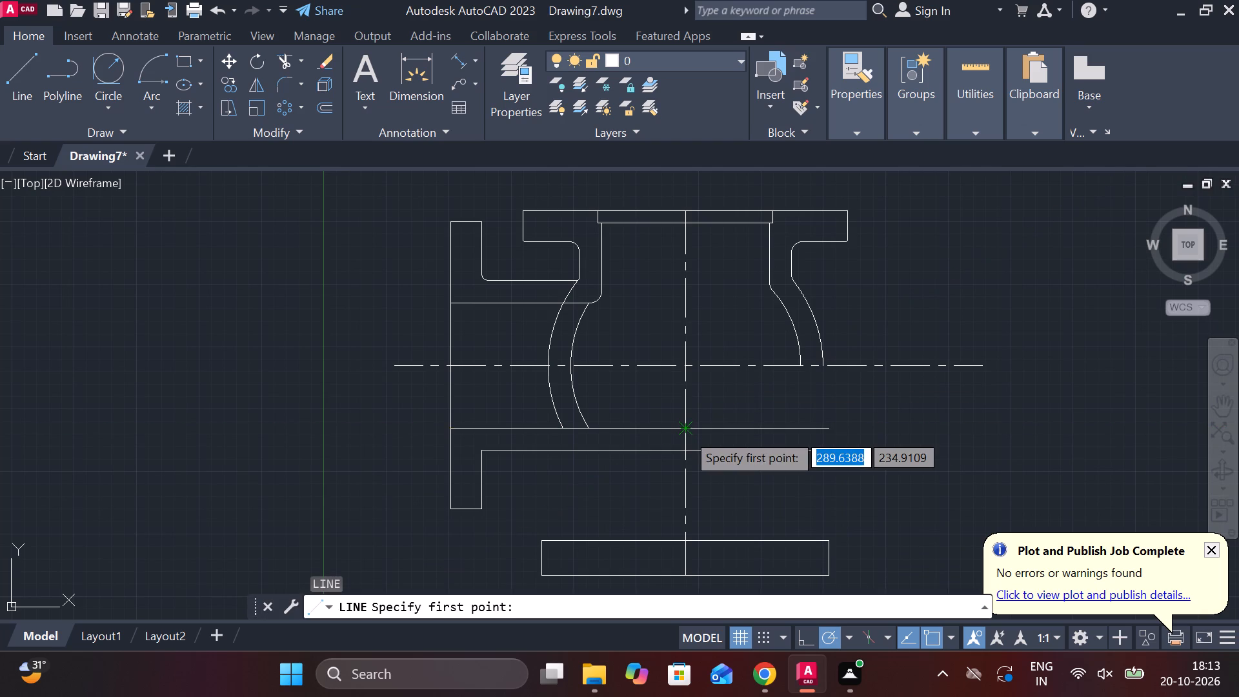
pyautogui.moveTo(685, 432); pyautogui.dragTo(674, 318, button='middle')
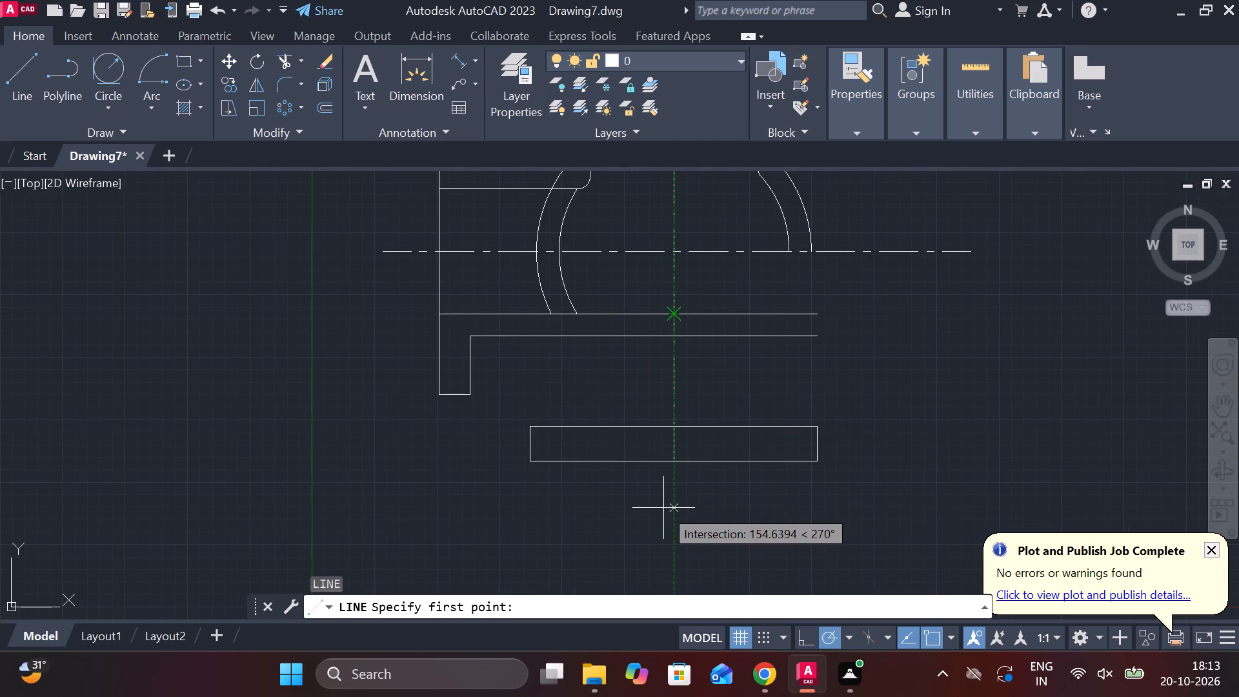
pyautogui.write('32')
pyautogui.press('space')
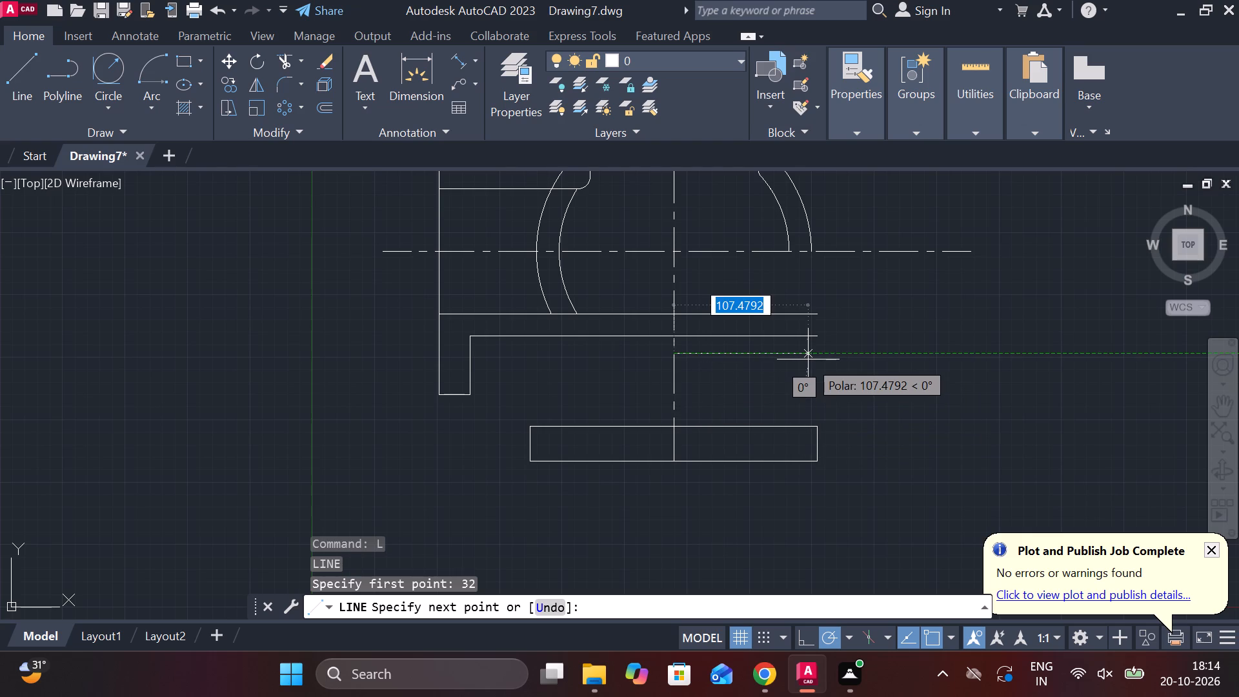
pyautogui.write('62')
pyautogui.press('space')
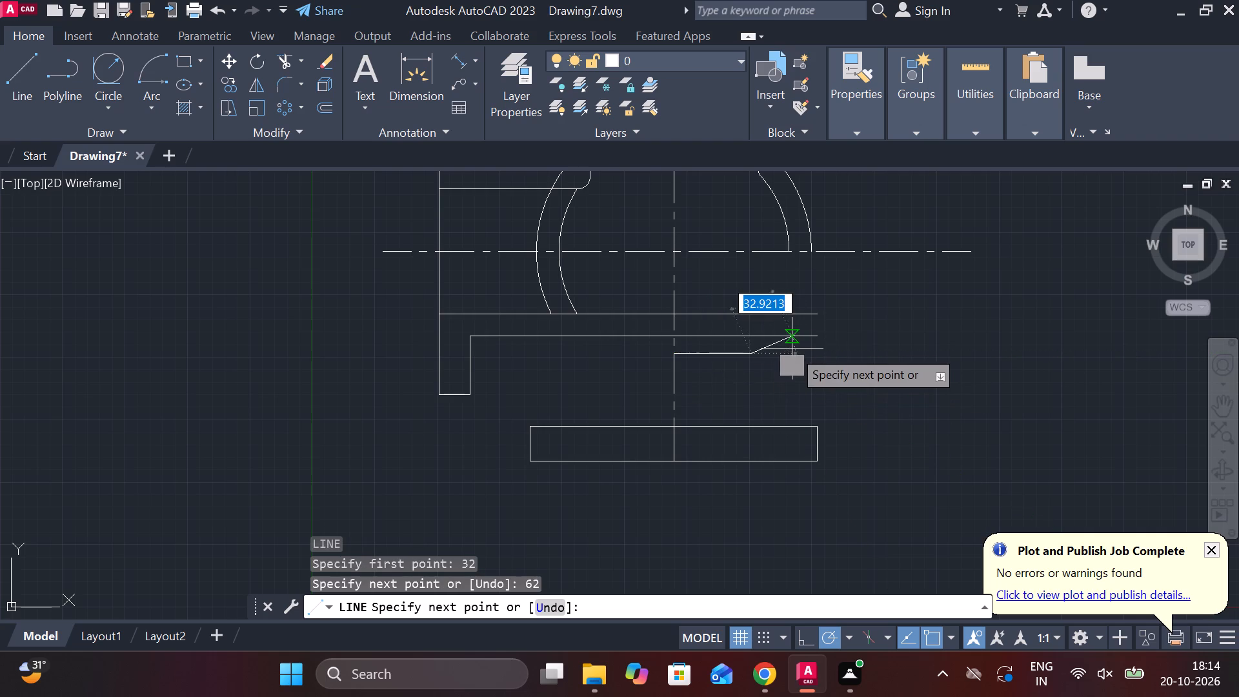
pyautogui.press('Escape')
# Lengthen the new horizontal line by 62 to the left of the vertical centreline.
pyautogui.click(722, 350)
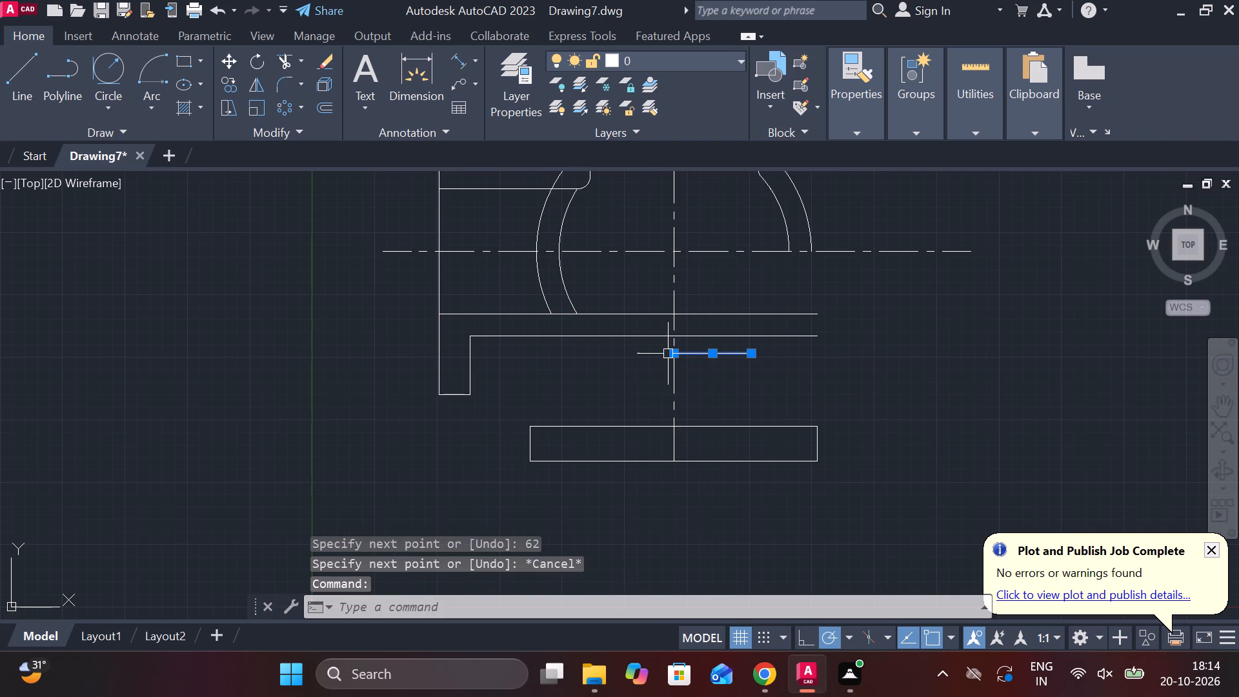
pyautogui.click(714, 407)
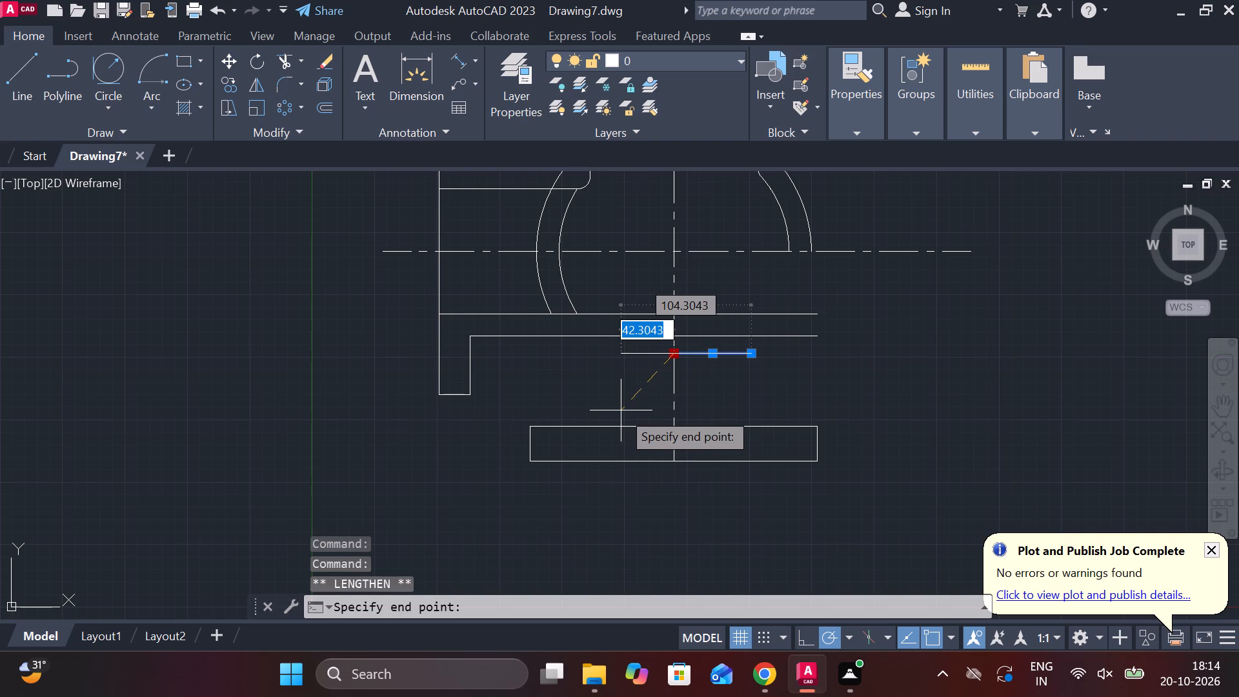
pyautogui.write('62')
pyautogui.press('space')
pyautogui.press('Escape')
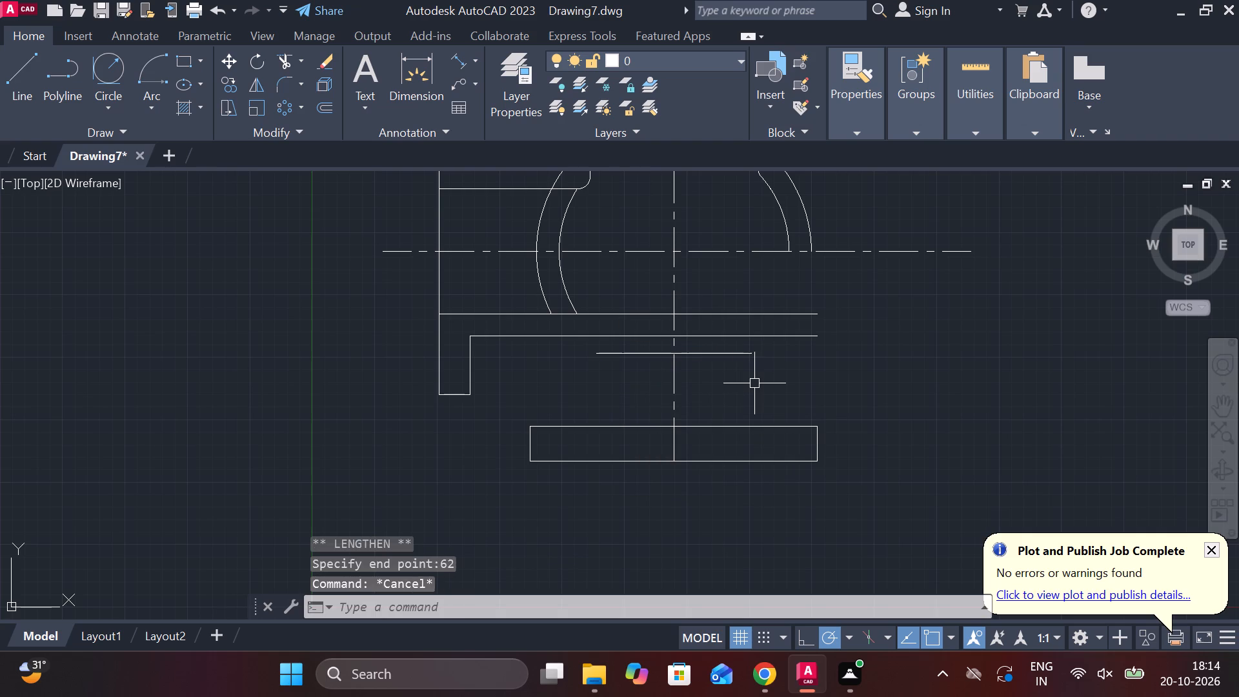
# Complete a rectangle beneath the horizontal line: left side 32 down, bottom edge 124 across, right side back up to the line's end.
pyautogui.press('l')
pyautogui.press('Return')
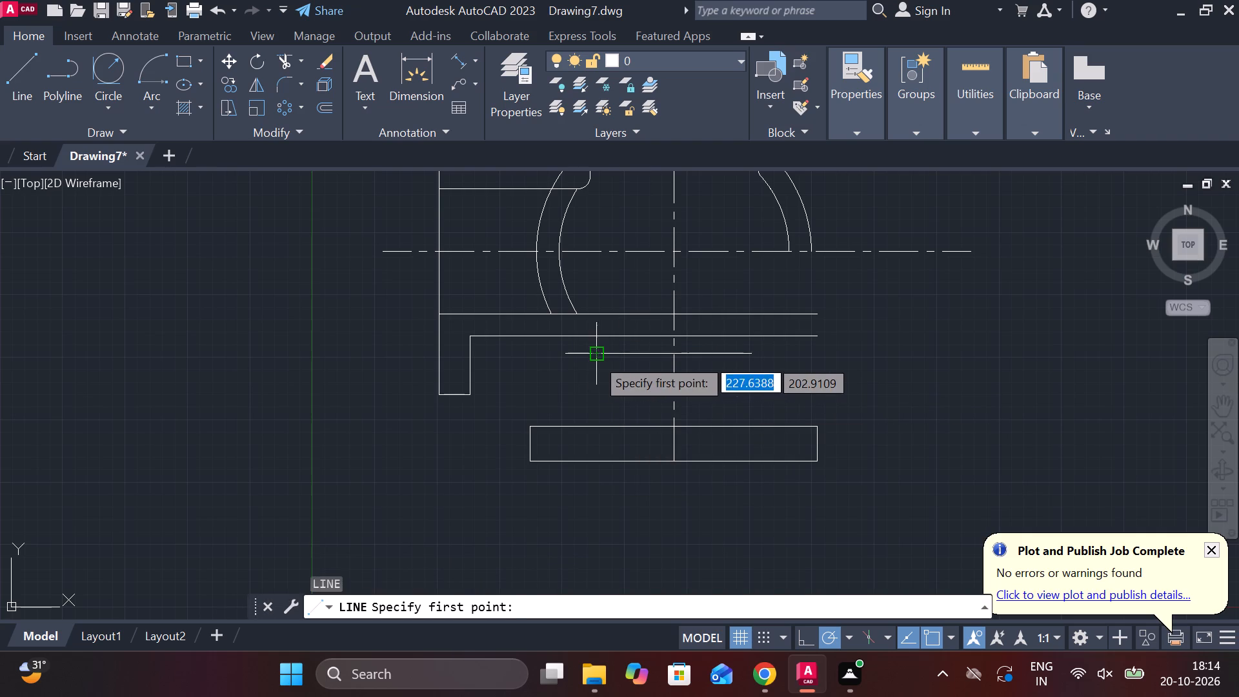
pyautogui.click(594, 357)
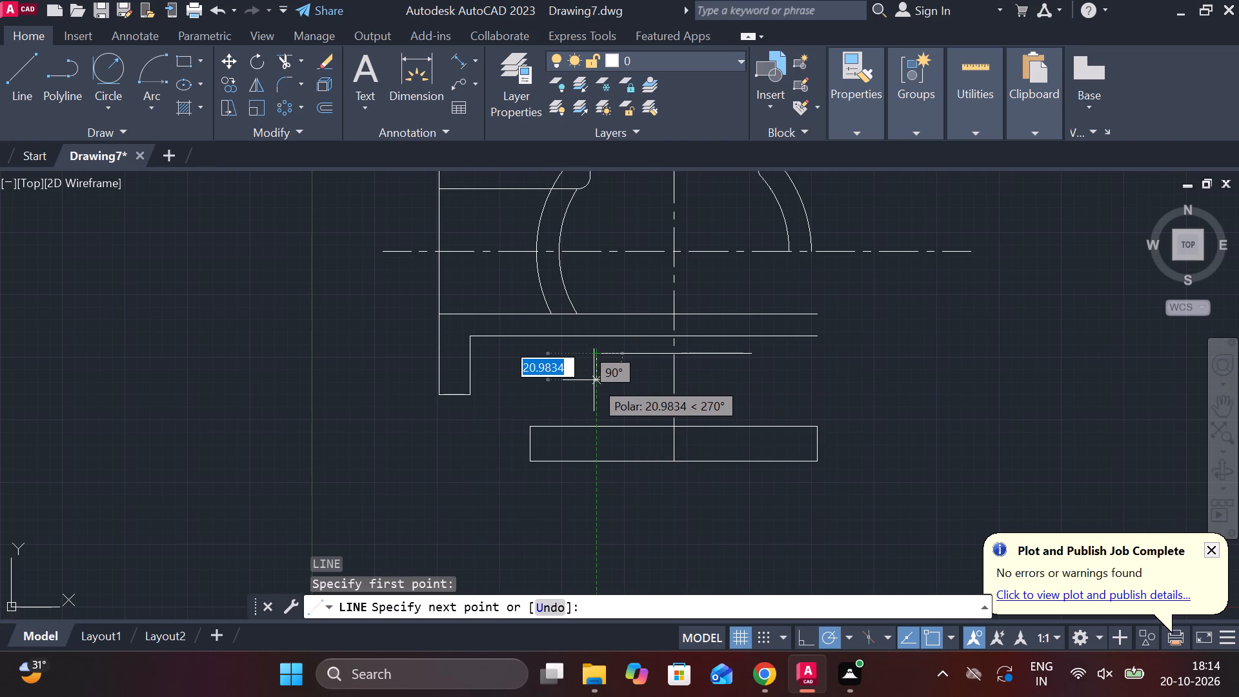
pyautogui.write('32')
pyautogui.press('space')
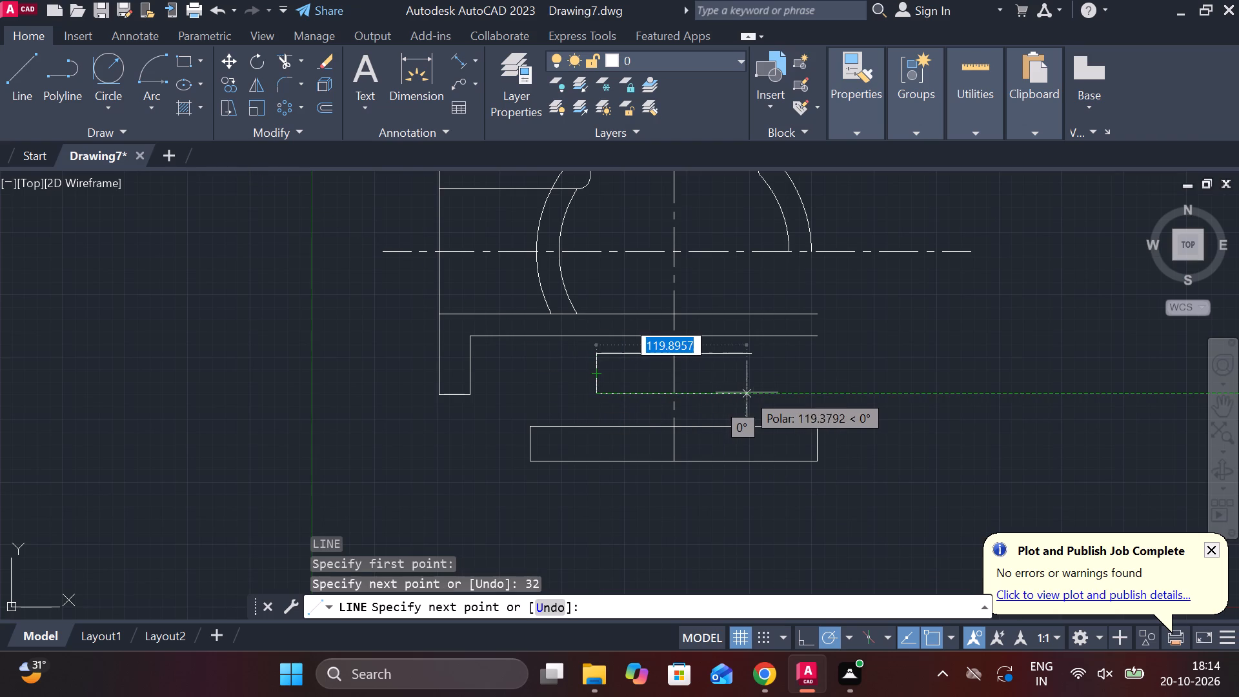
pyautogui.write('124')
pyautogui.press('Return')
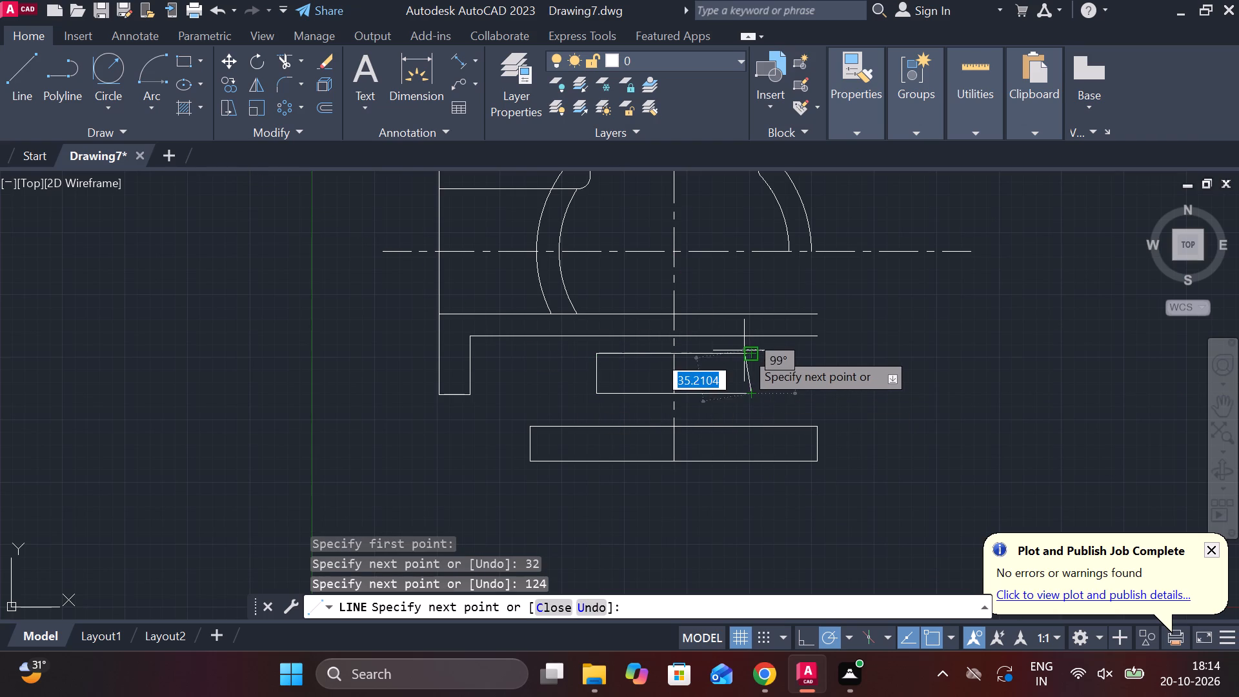
pyautogui.click(750, 350)
pyautogui.scroll(1, 819, 354)
pyautogui.moveTo(797, 385); pyautogui.dragTo(832, 366, button='middle')
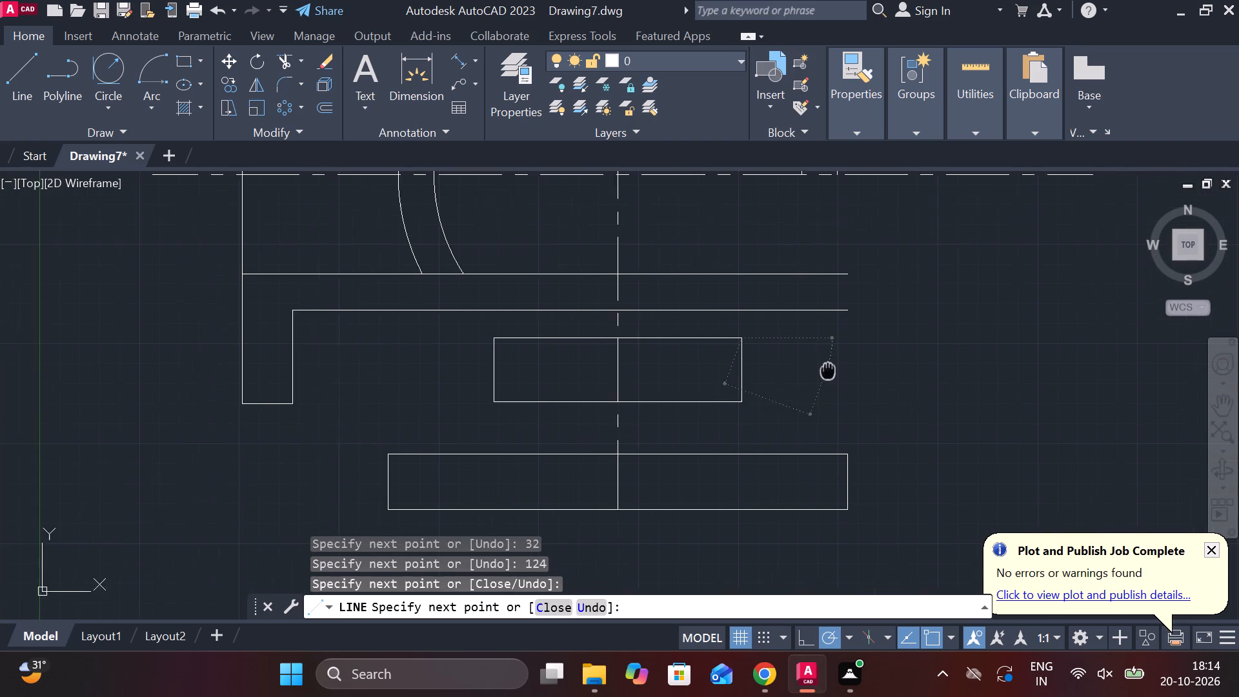
pyautogui.press('Escape')
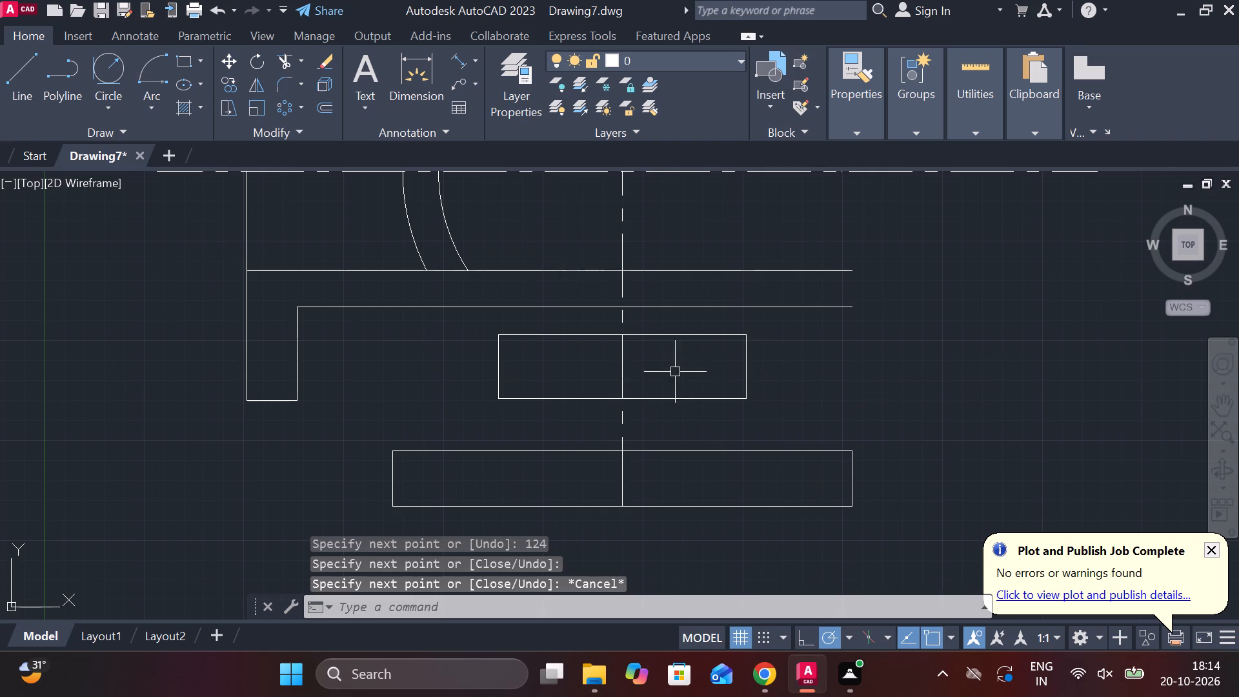
# Draw a vertical line from the rectangle's bottom edge, 50 right of the centreline, down to the base's bottom edge.
pyautogui.moveTo(641, 436); pyautogui.dragTo(640, 420, button='middle')
pyautogui.press('l')
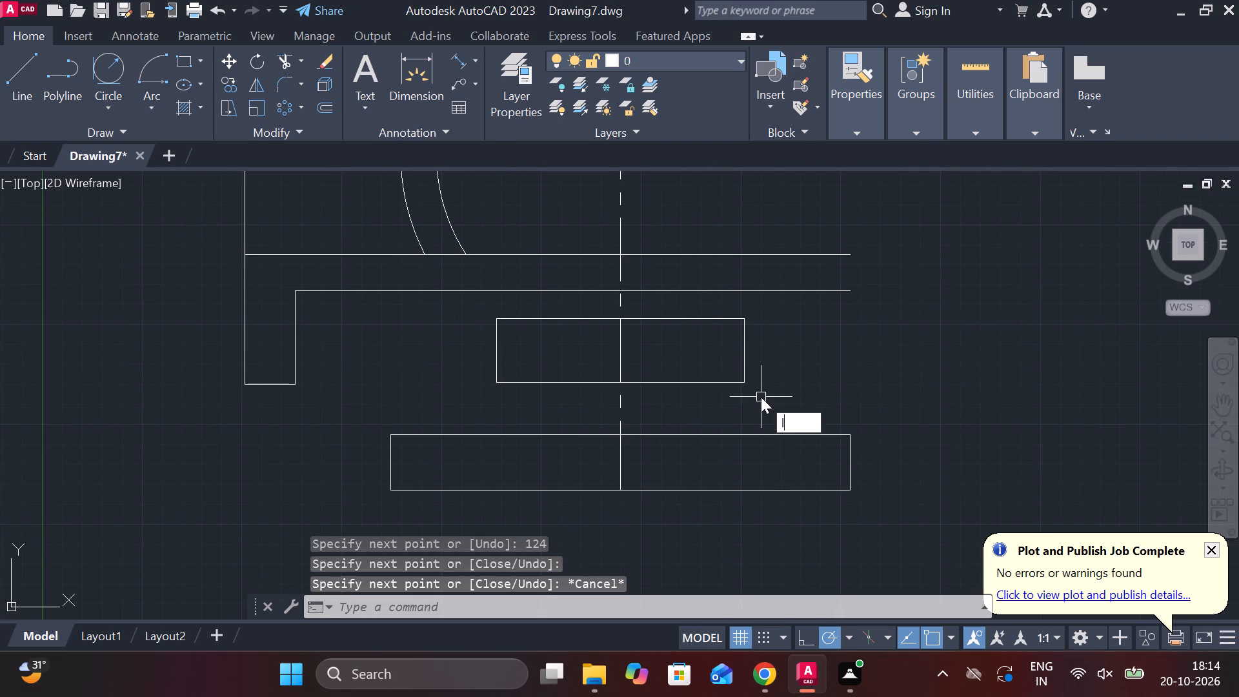
pyautogui.press('Return')
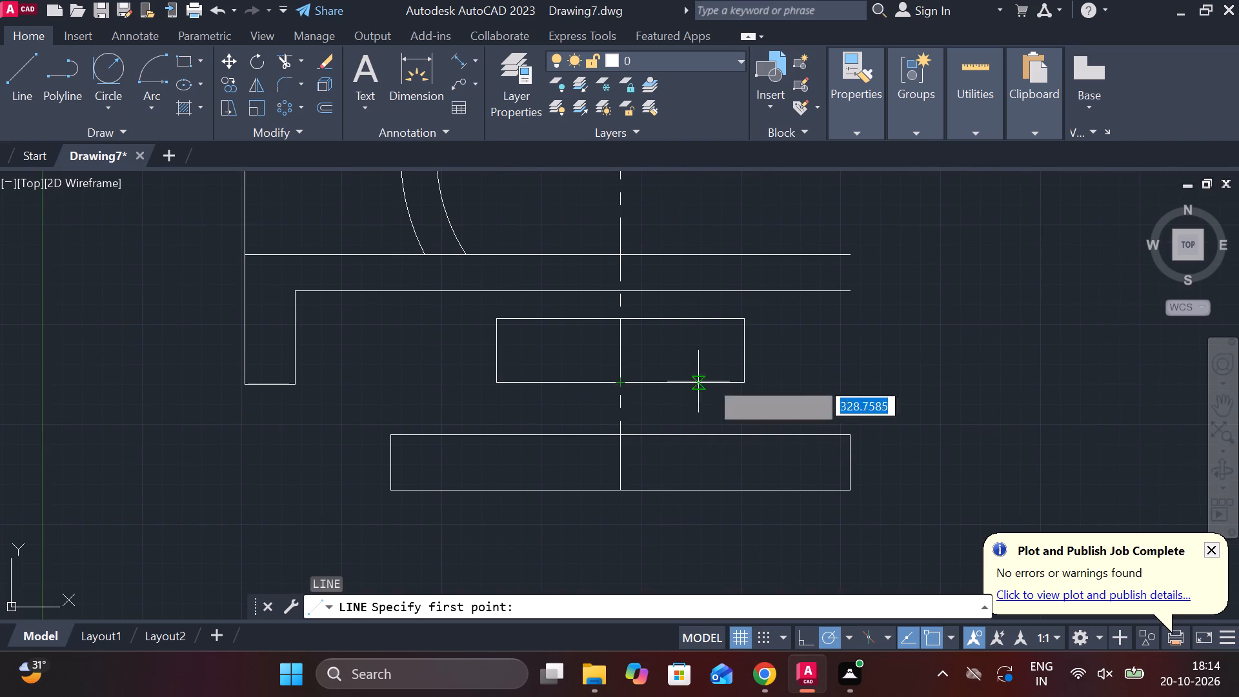
pyautogui.write('50')
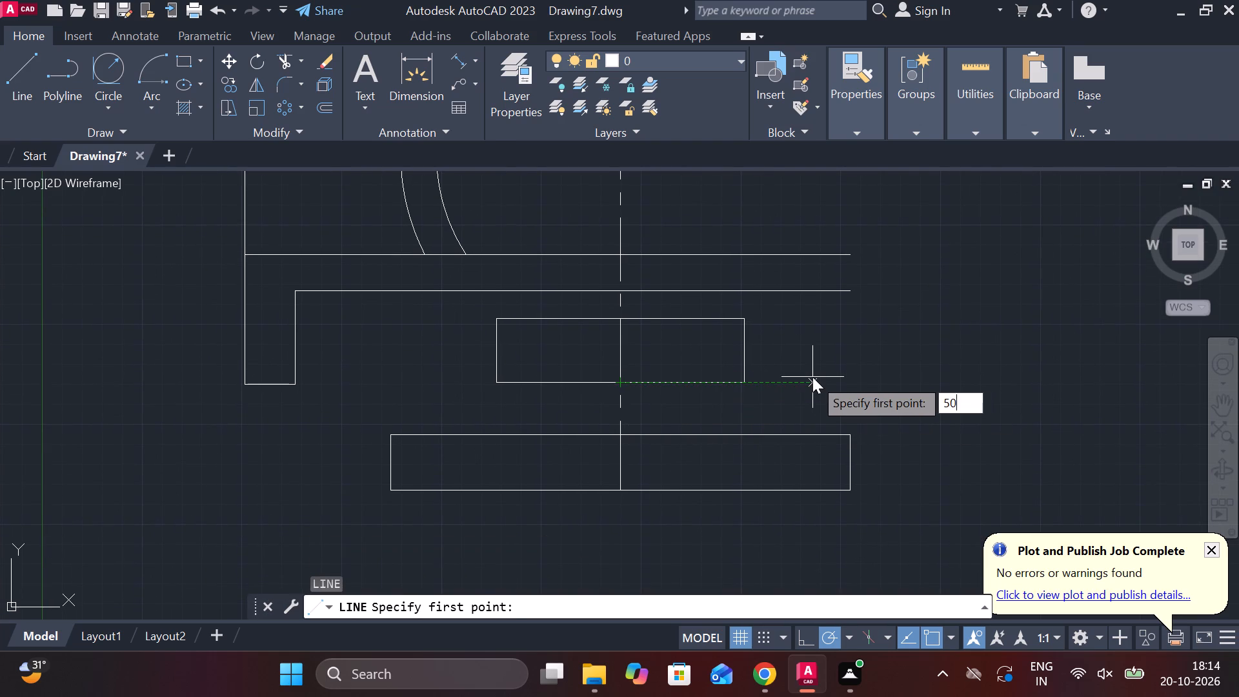
pyautogui.press('Return')
pyautogui.scroll(2, 729, 467)
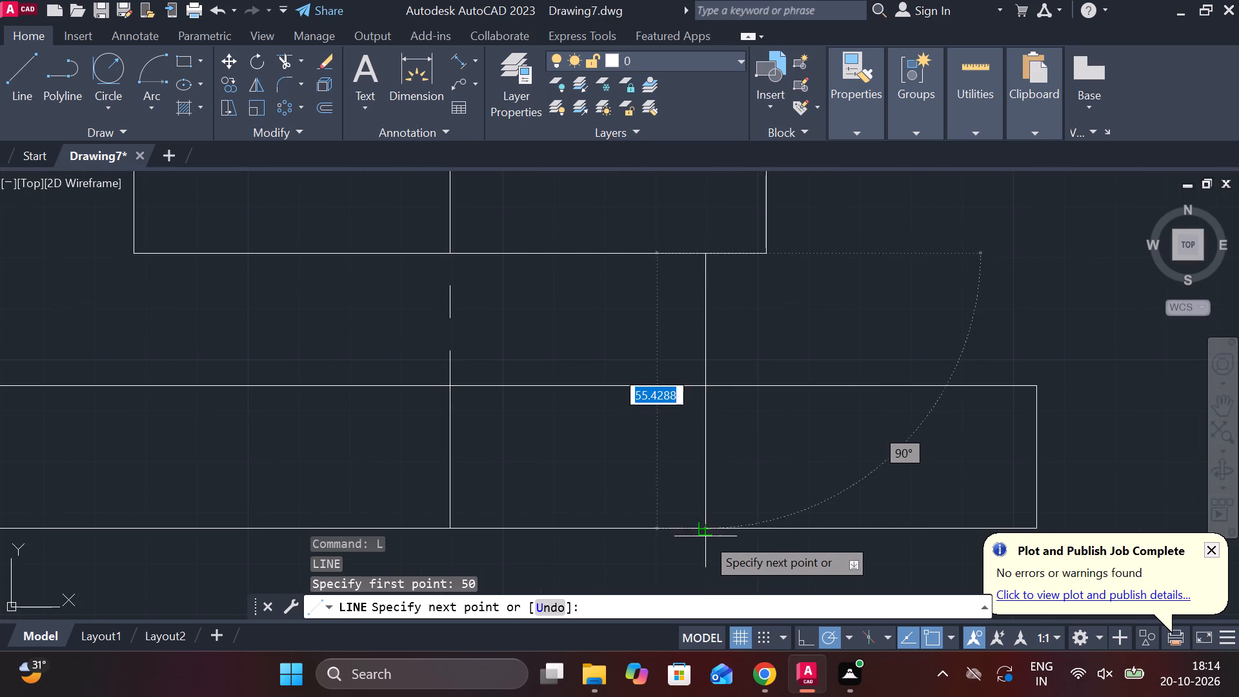
pyautogui.click(709, 531)
pyautogui.scroll(-2, 755, 508)
pyautogui.press('Escape')
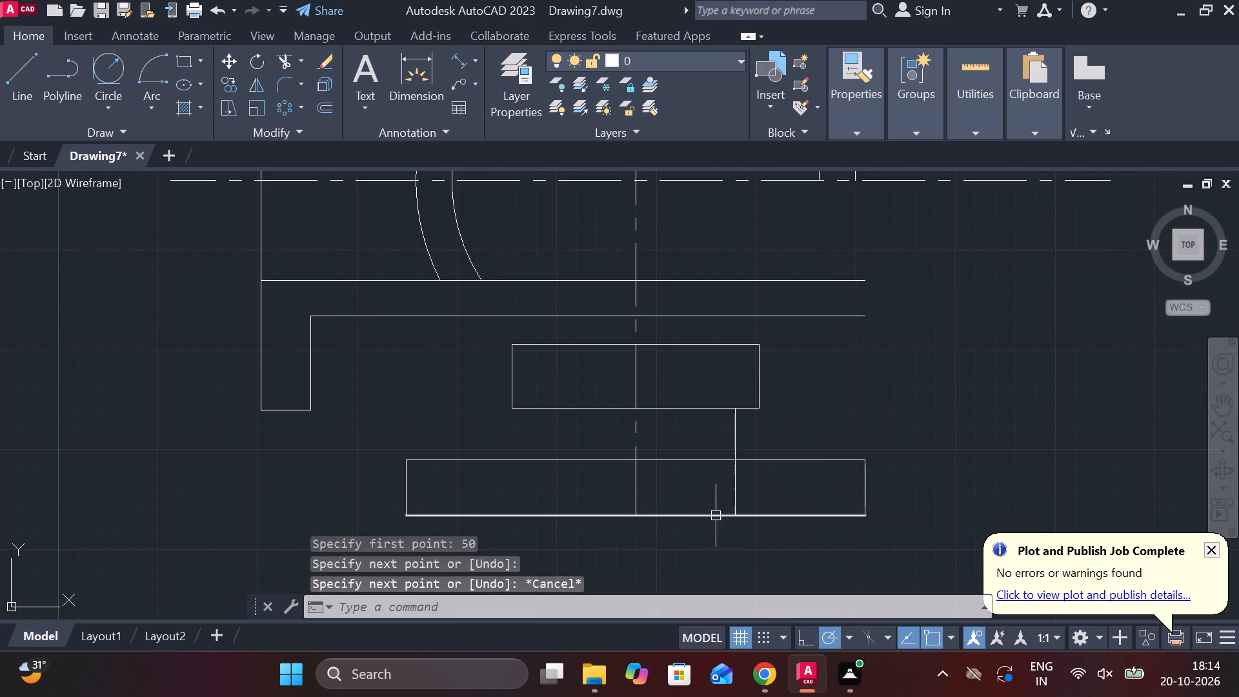
# Draw a vertical line from the rectangle's bottom edge, 50 left of the centreline, down past the base's bottom edge.
pyautogui.press('space')
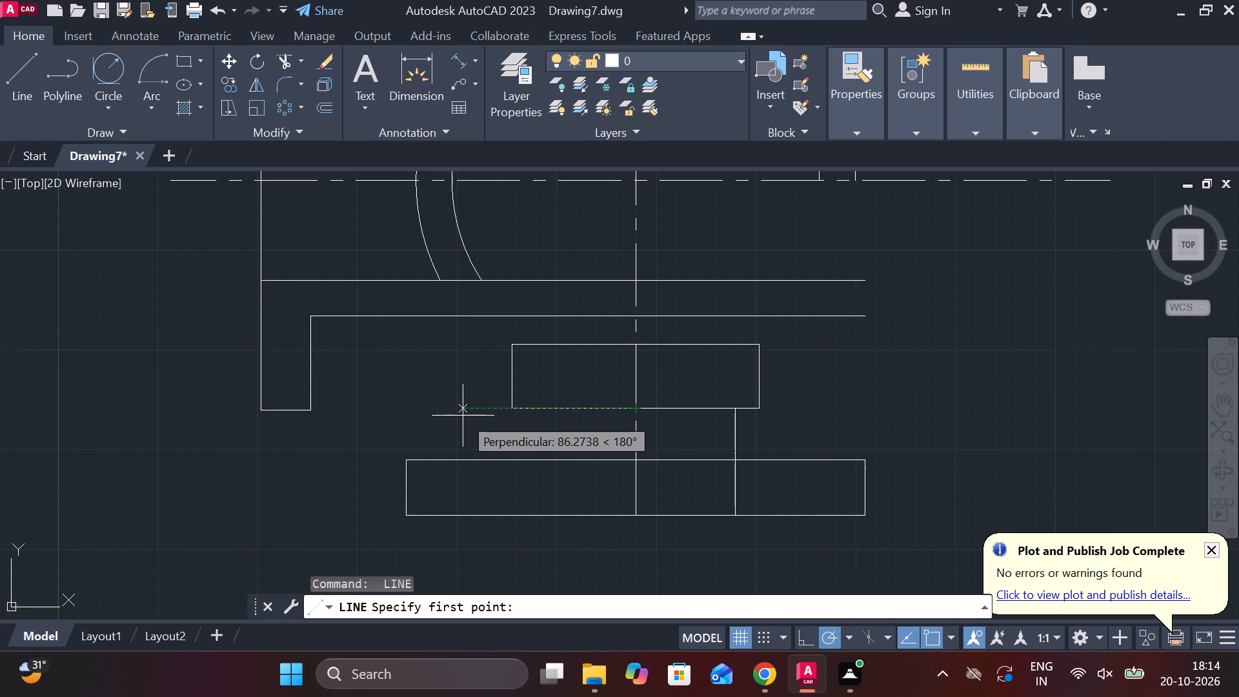
pyautogui.write('50')
pyautogui.press('Return')
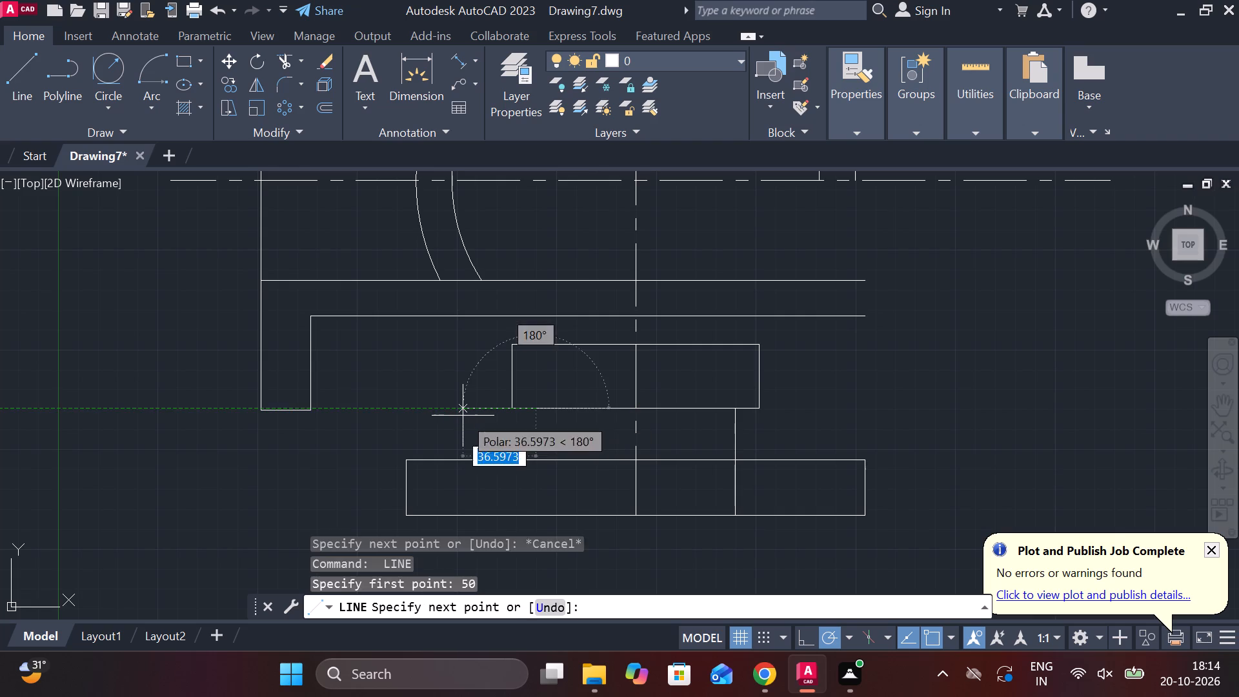
pyautogui.click(545, 534)
pyautogui.press('Escape')
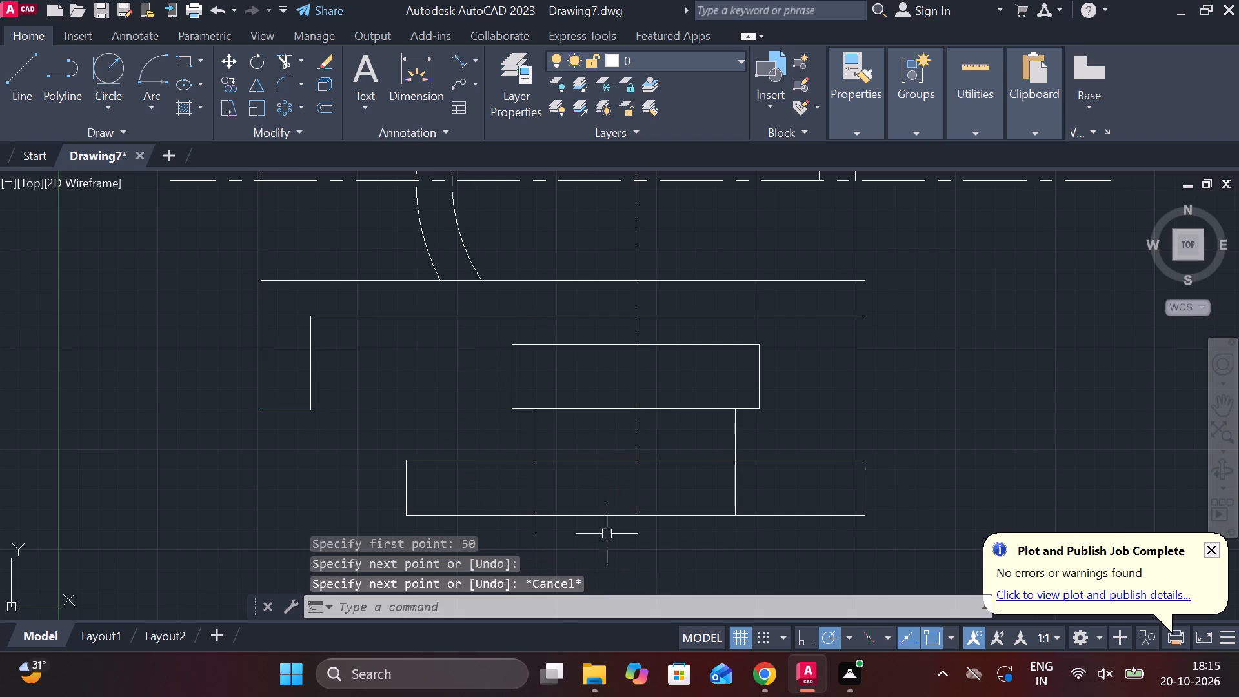
# Trim the left vertical line's overhang below the base and the base's top edge between the two vertical lines.
pyautogui.write('tr')
pyautogui.press('space')
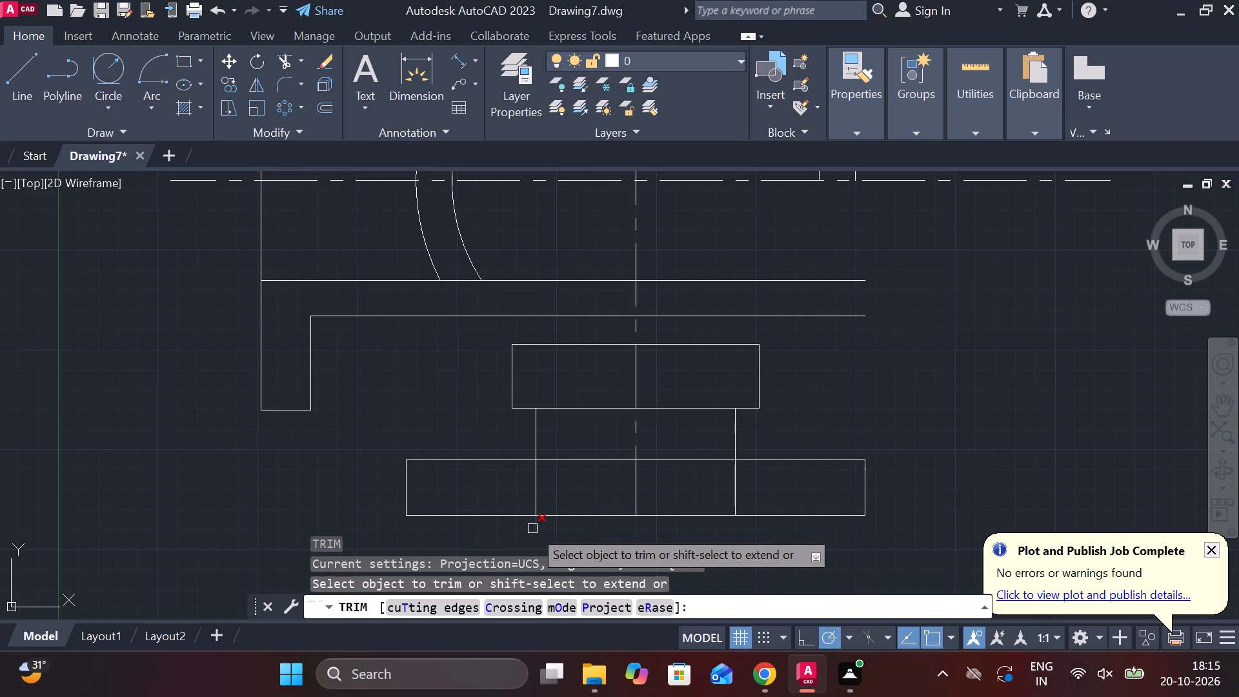
pyautogui.click(532, 529)
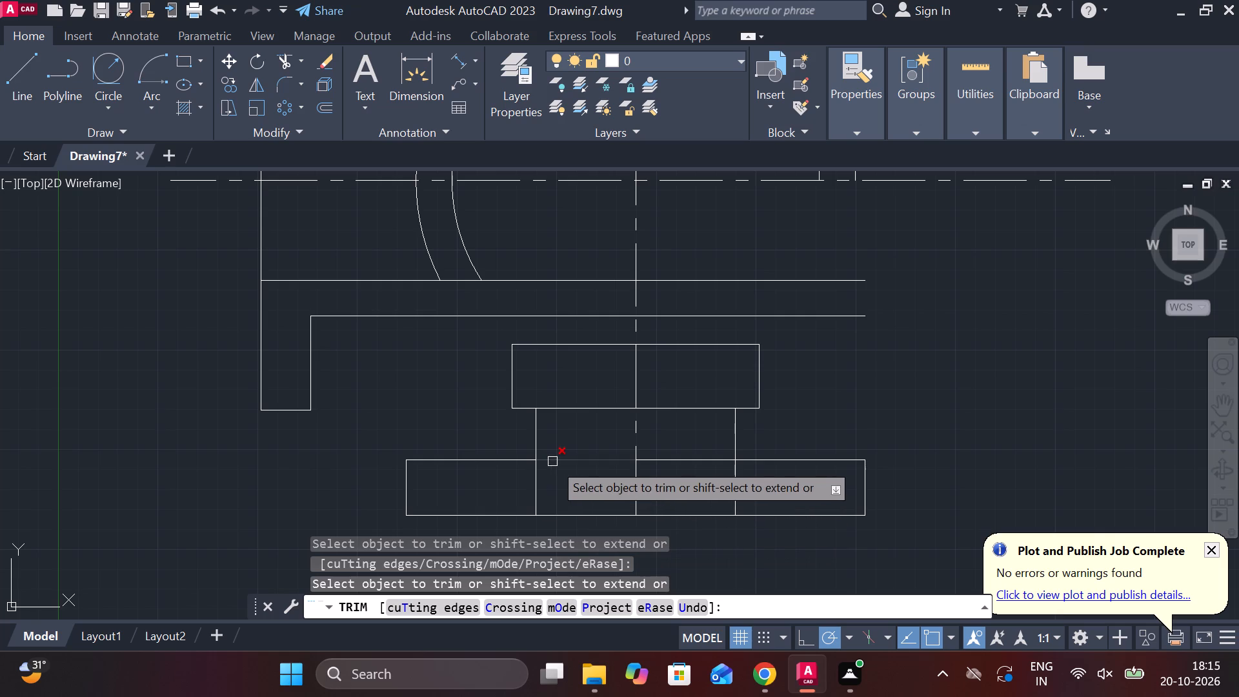
pyautogui.click(552, 461)
pyautogui.click(655, 461)
pyautogui.moveTo(827, 414); pyautogui.dragTo(838, 439, button='middle')
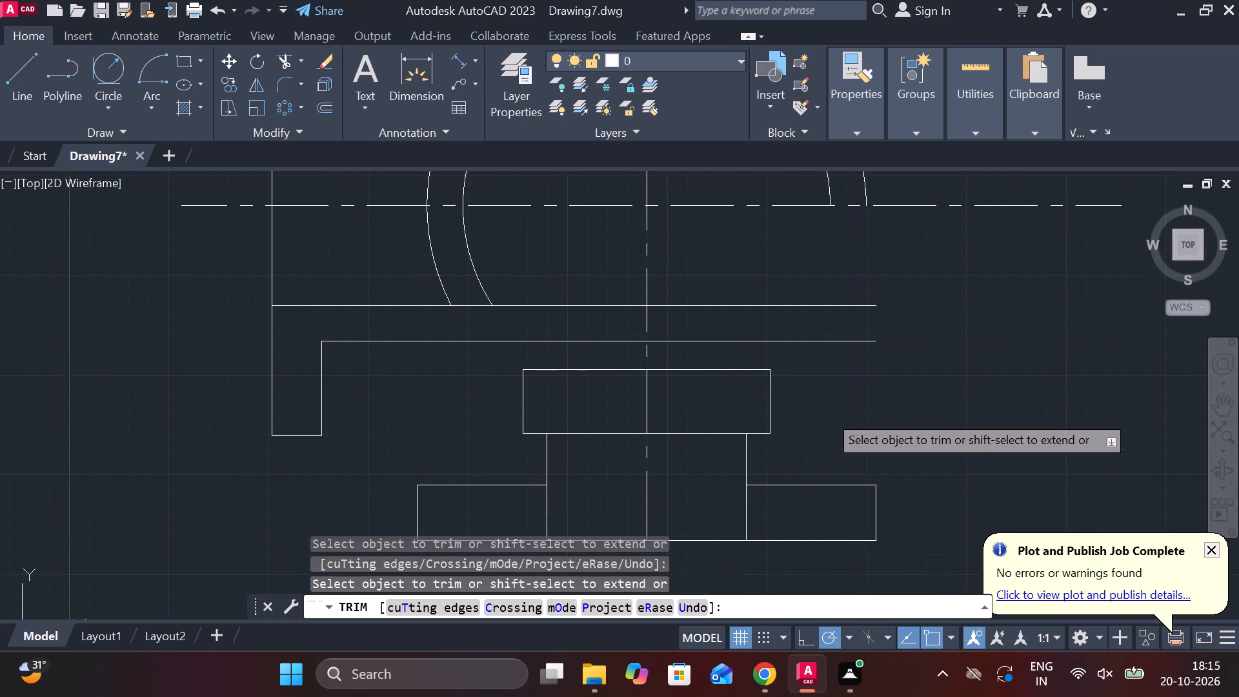
pyautogui.press('Escape')
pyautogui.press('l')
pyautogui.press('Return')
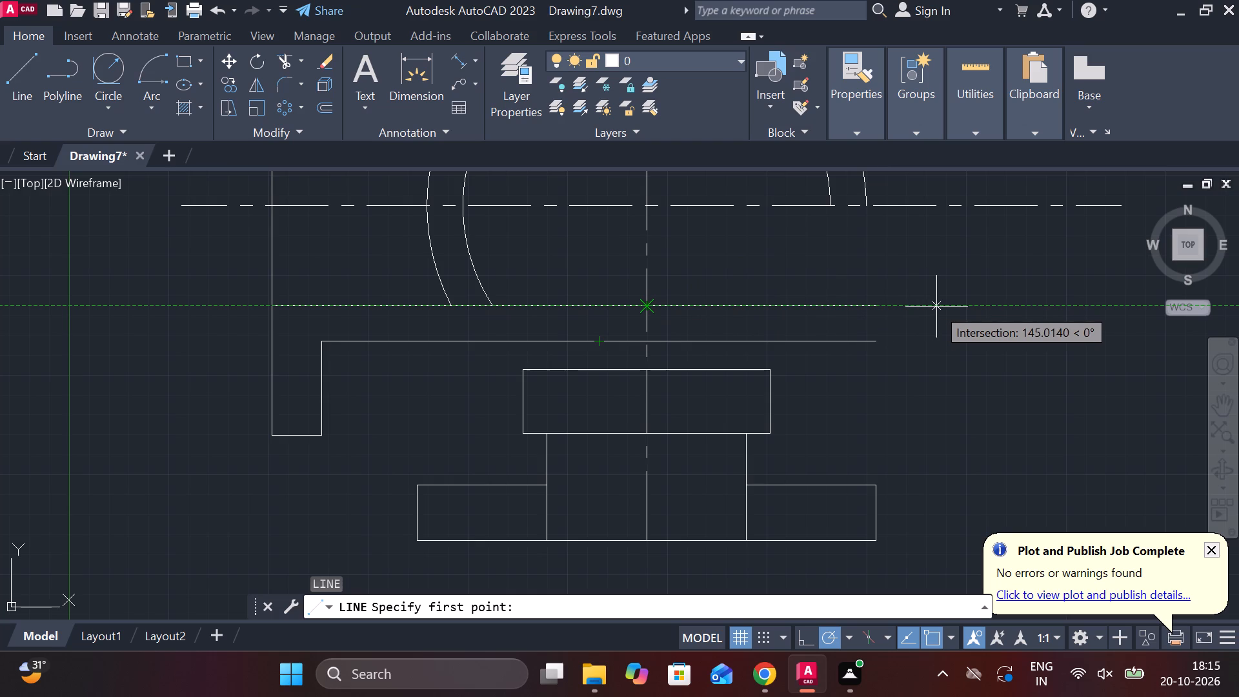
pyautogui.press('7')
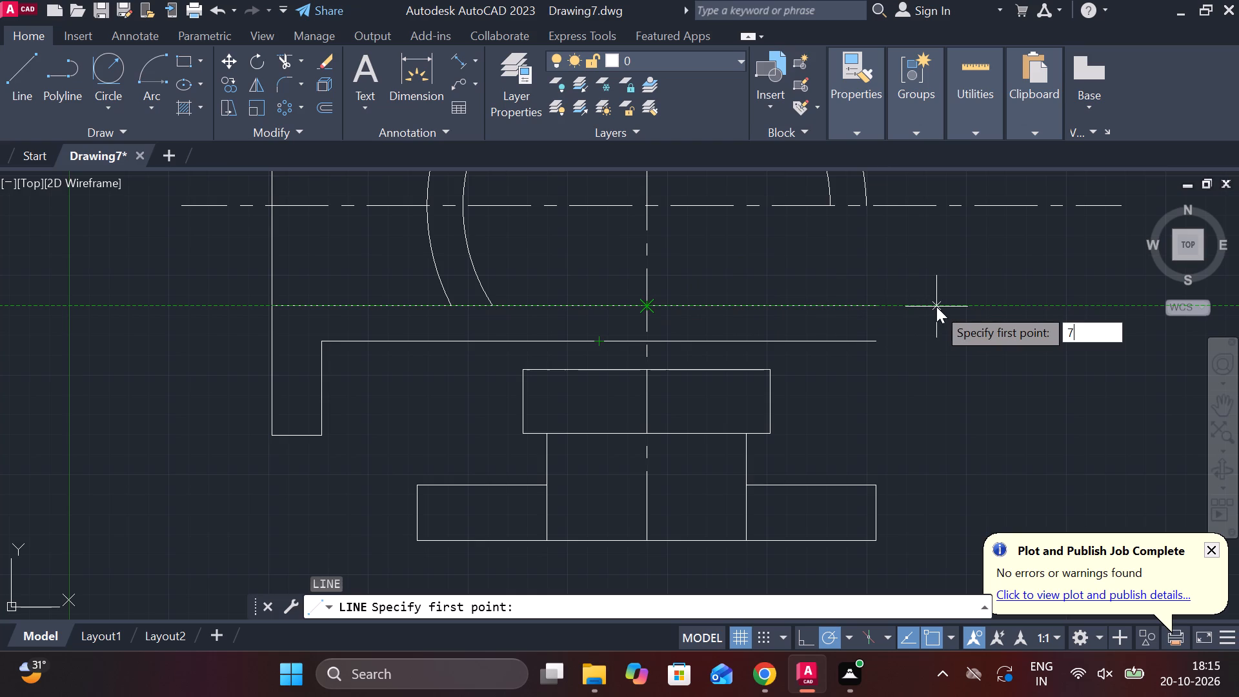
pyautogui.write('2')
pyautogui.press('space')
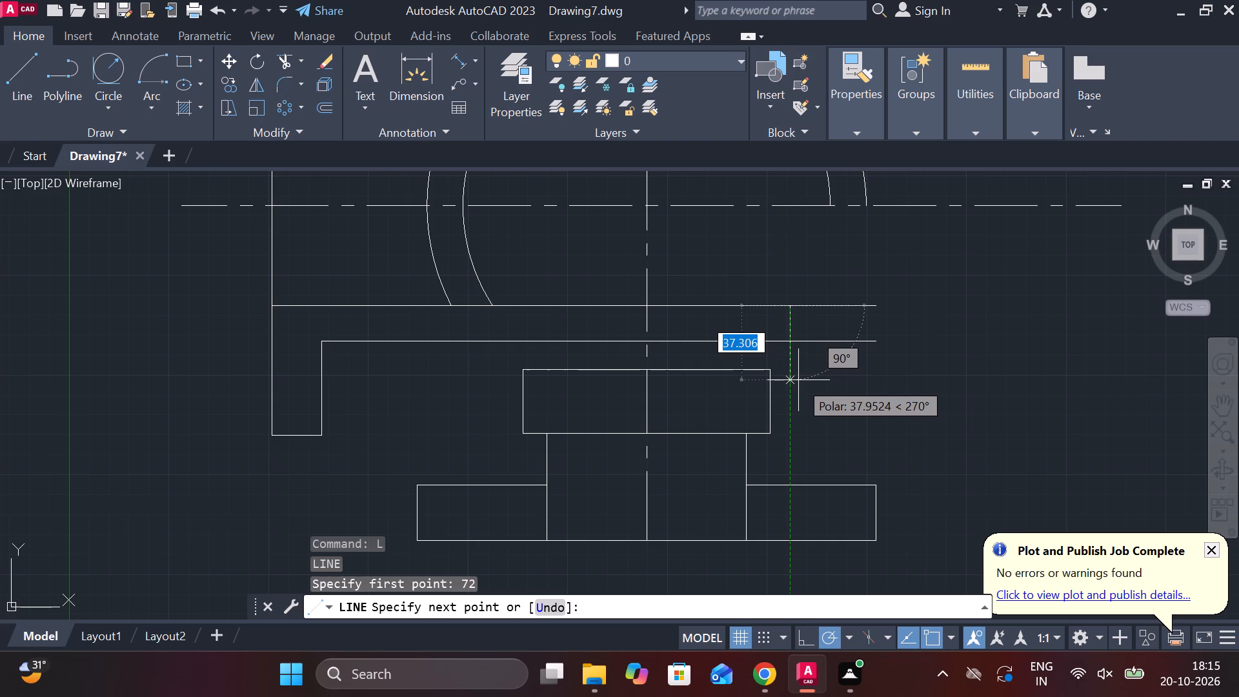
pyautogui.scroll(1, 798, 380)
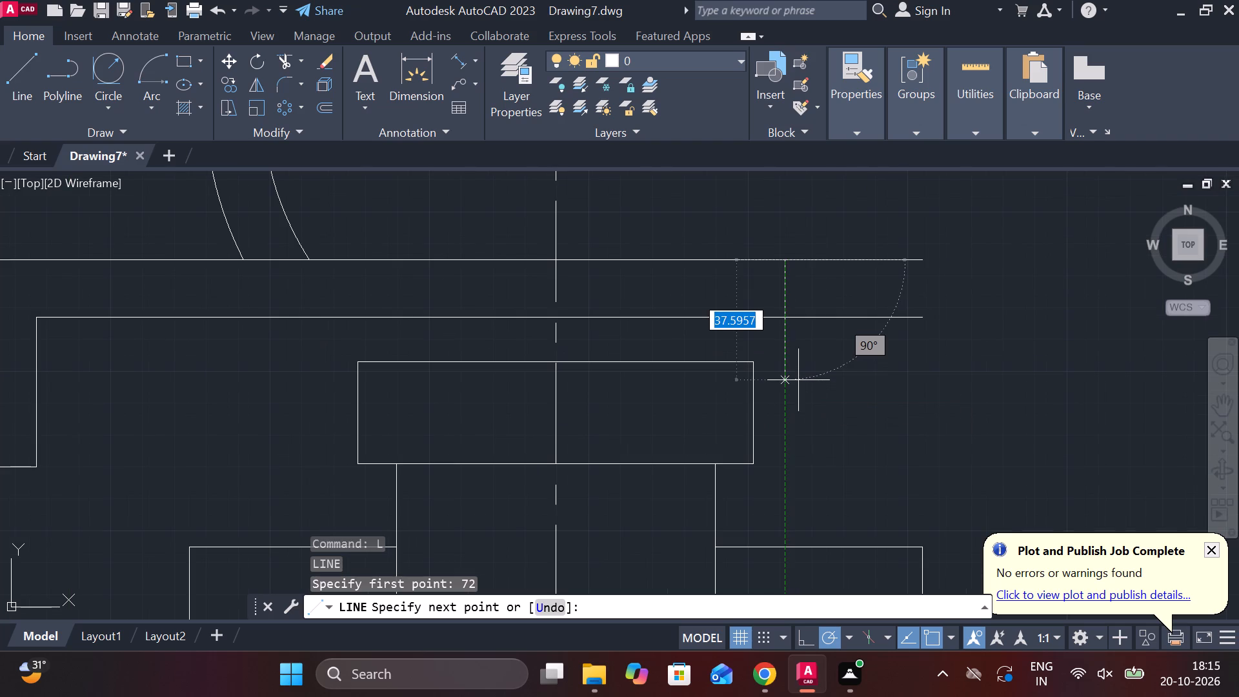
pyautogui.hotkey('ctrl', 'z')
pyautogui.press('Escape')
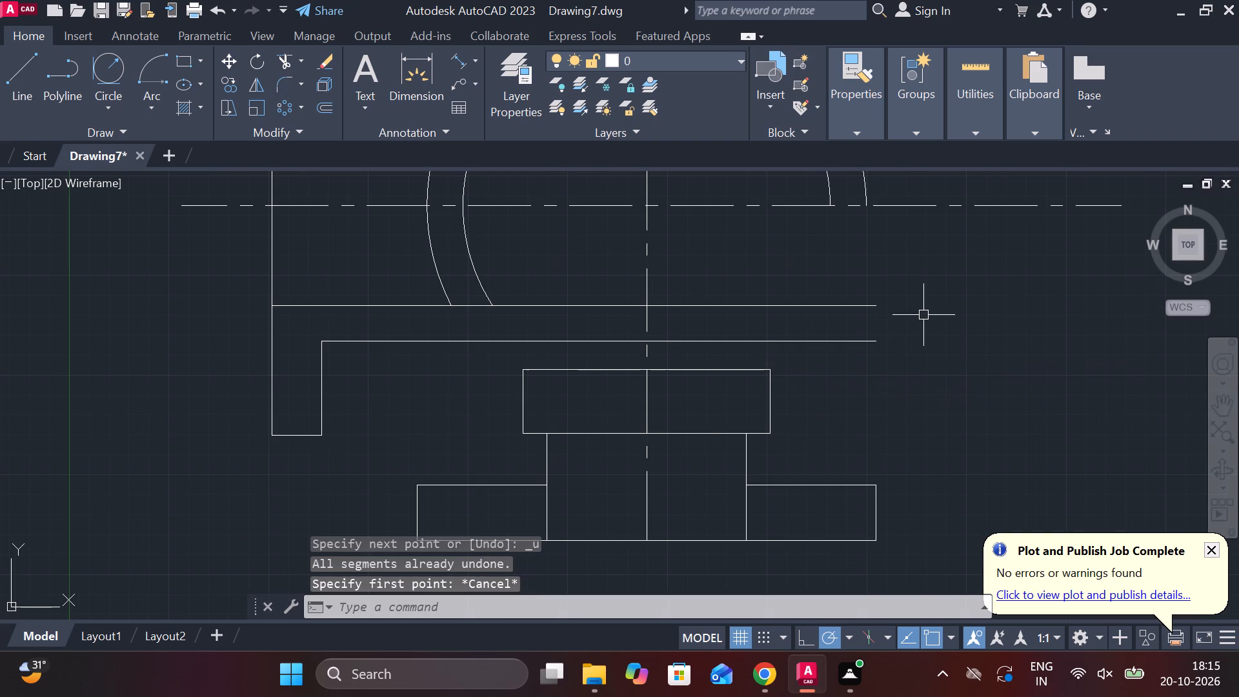
# Draw a vertical line from the upper of the two lower wall lines, 57 right of the centreline, down to the rectangle's top edge.
pyautogui.press('l')
pyautogui.press('Return')
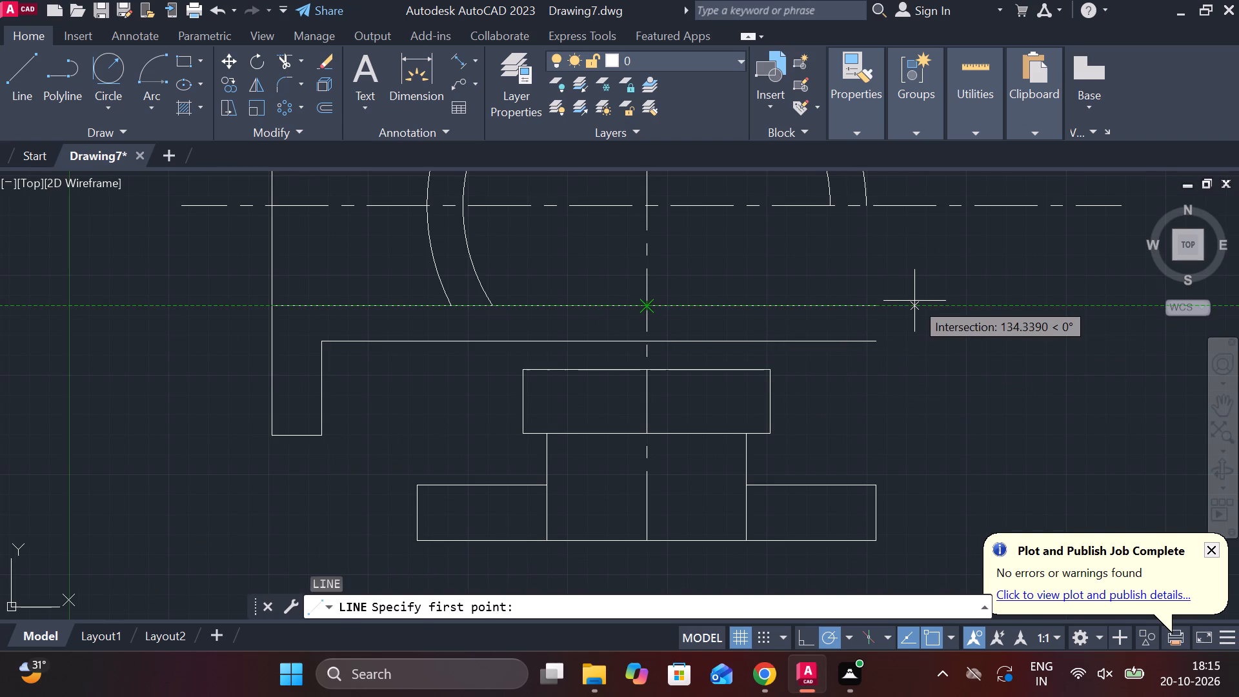
pyautogui.write('57')
pyautogui.press('Return')
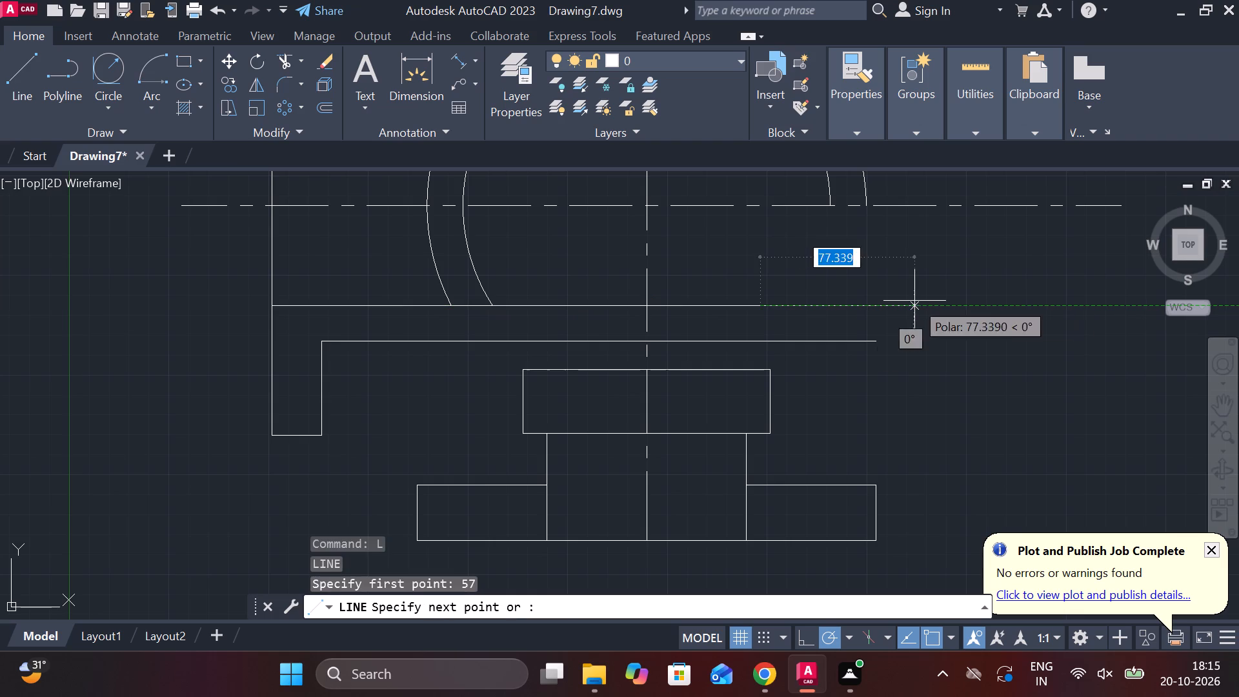
pyautogui.scroll(2, 749, 384)
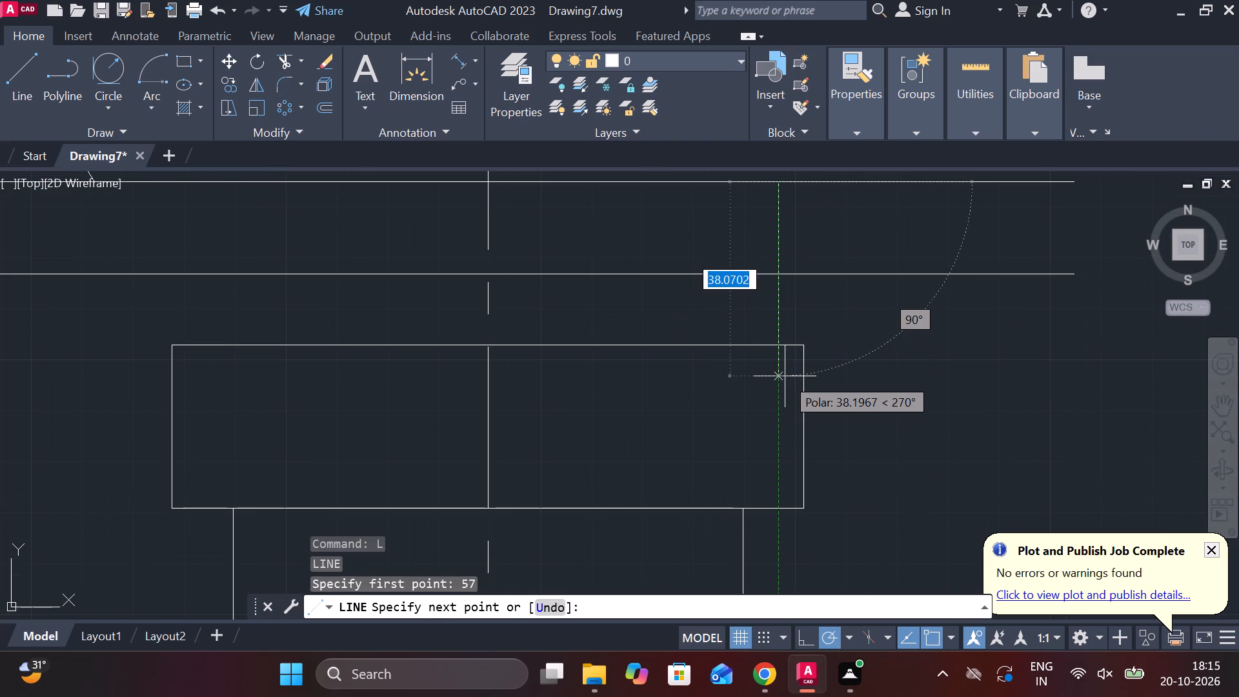
pyautogui.click(778, 349)
pyautogui.press('Escape')
pyautogui.scroll(-2, 851, 347)
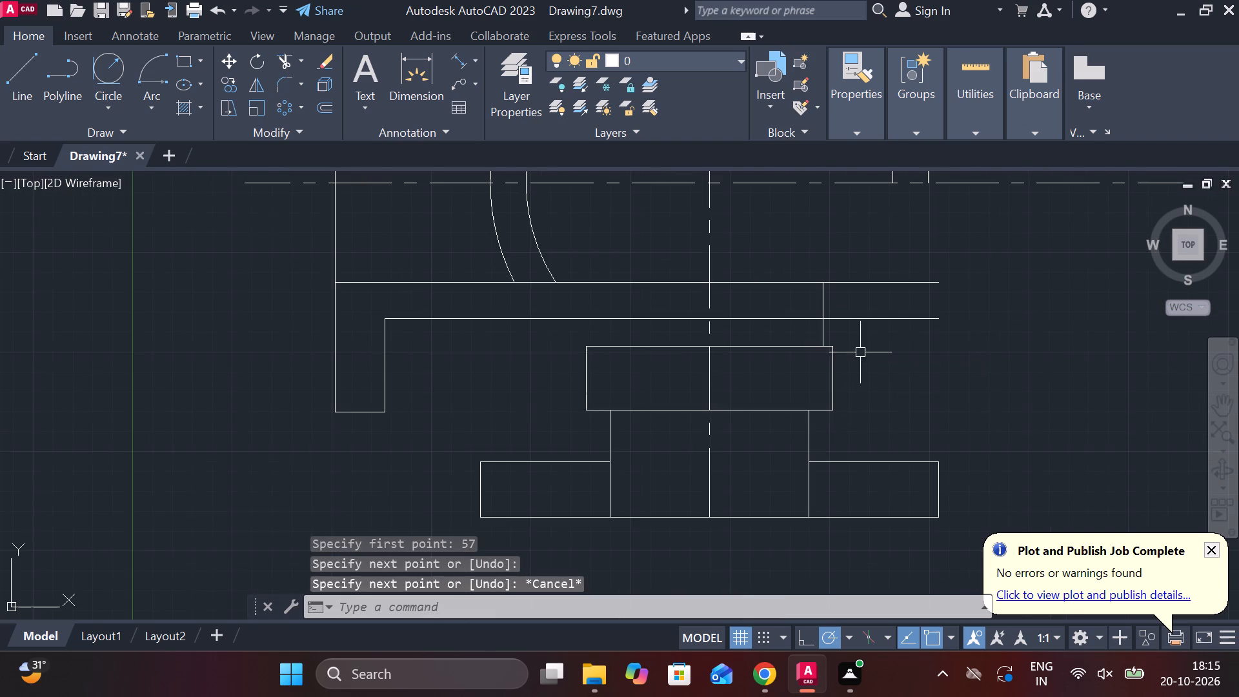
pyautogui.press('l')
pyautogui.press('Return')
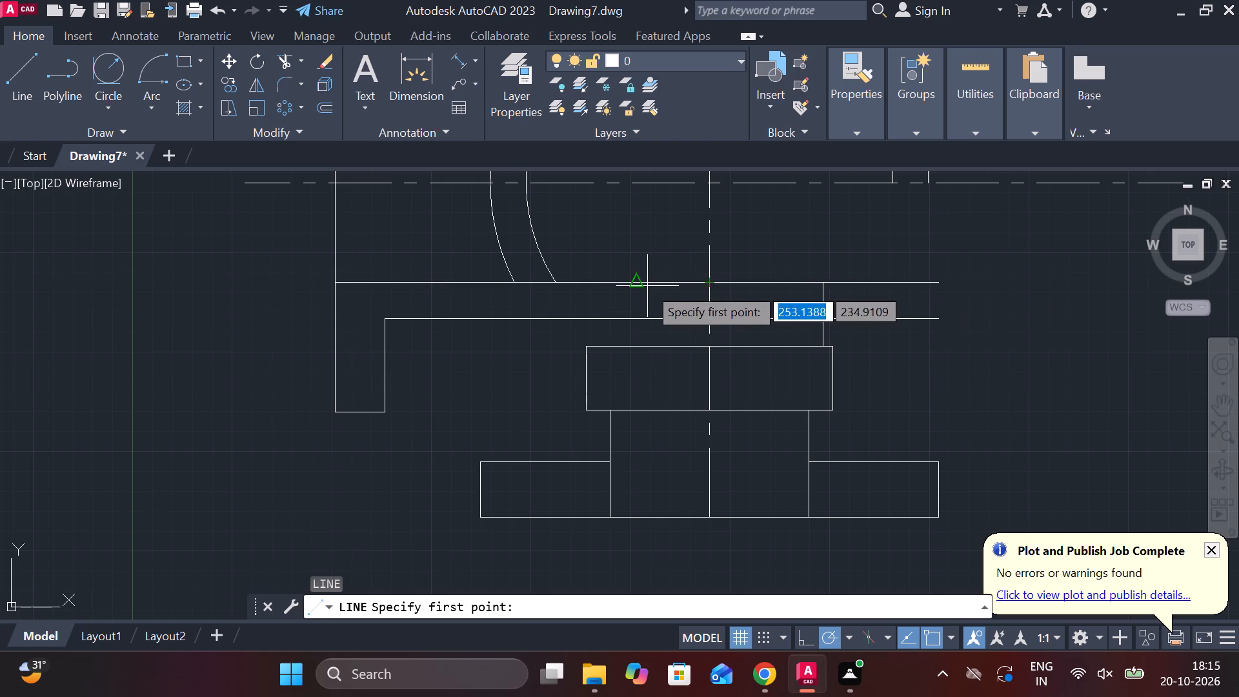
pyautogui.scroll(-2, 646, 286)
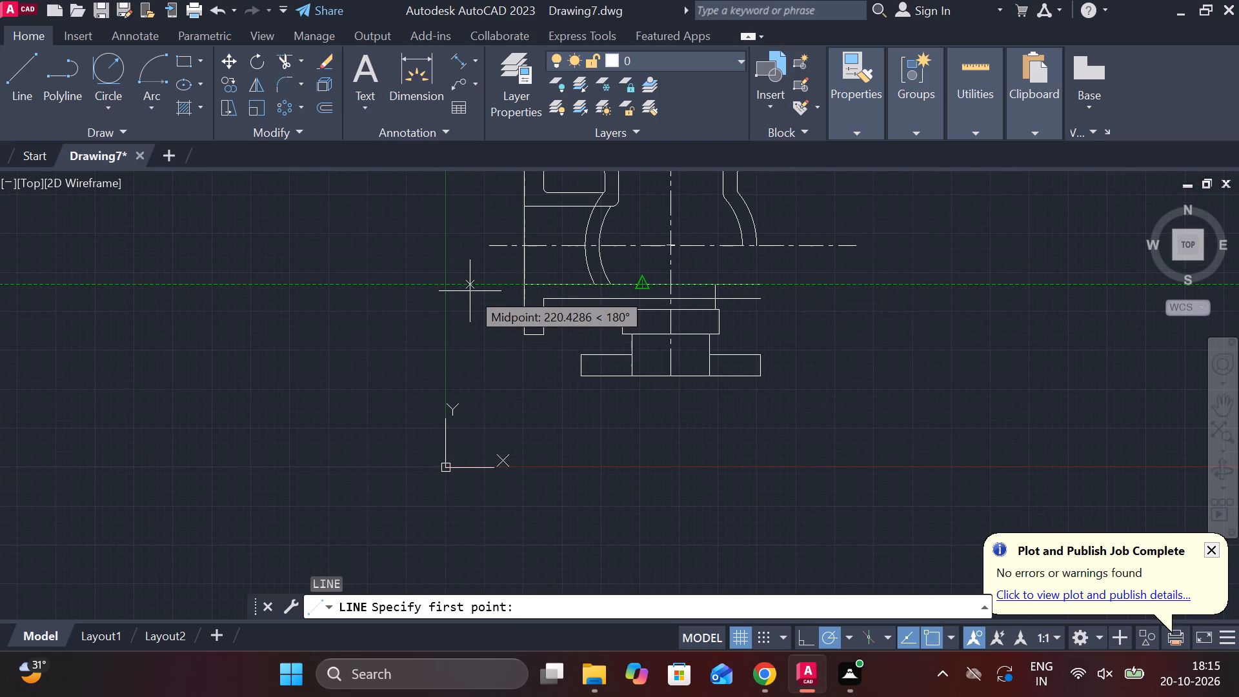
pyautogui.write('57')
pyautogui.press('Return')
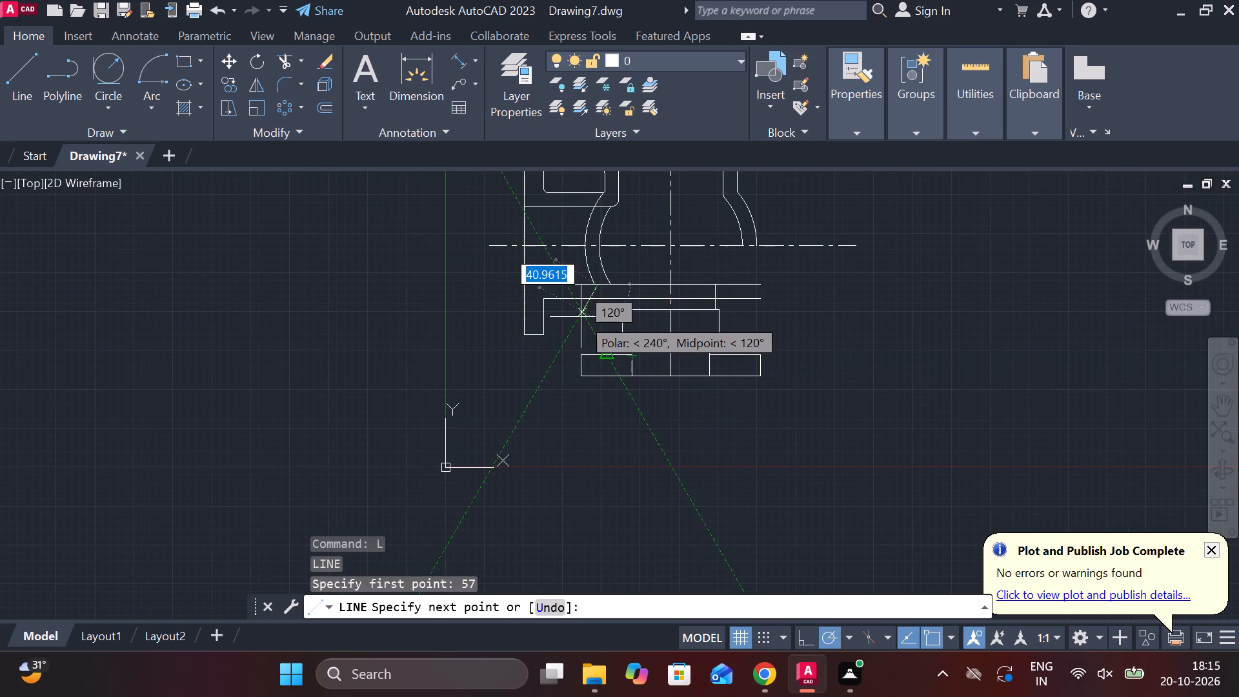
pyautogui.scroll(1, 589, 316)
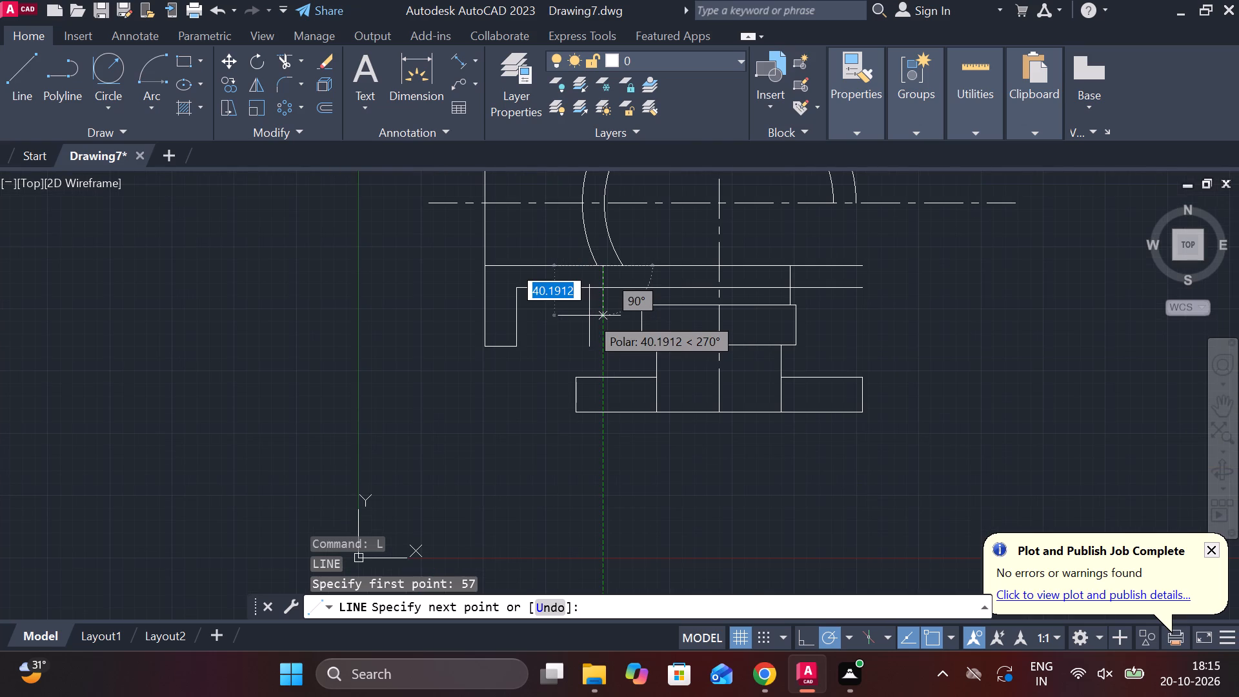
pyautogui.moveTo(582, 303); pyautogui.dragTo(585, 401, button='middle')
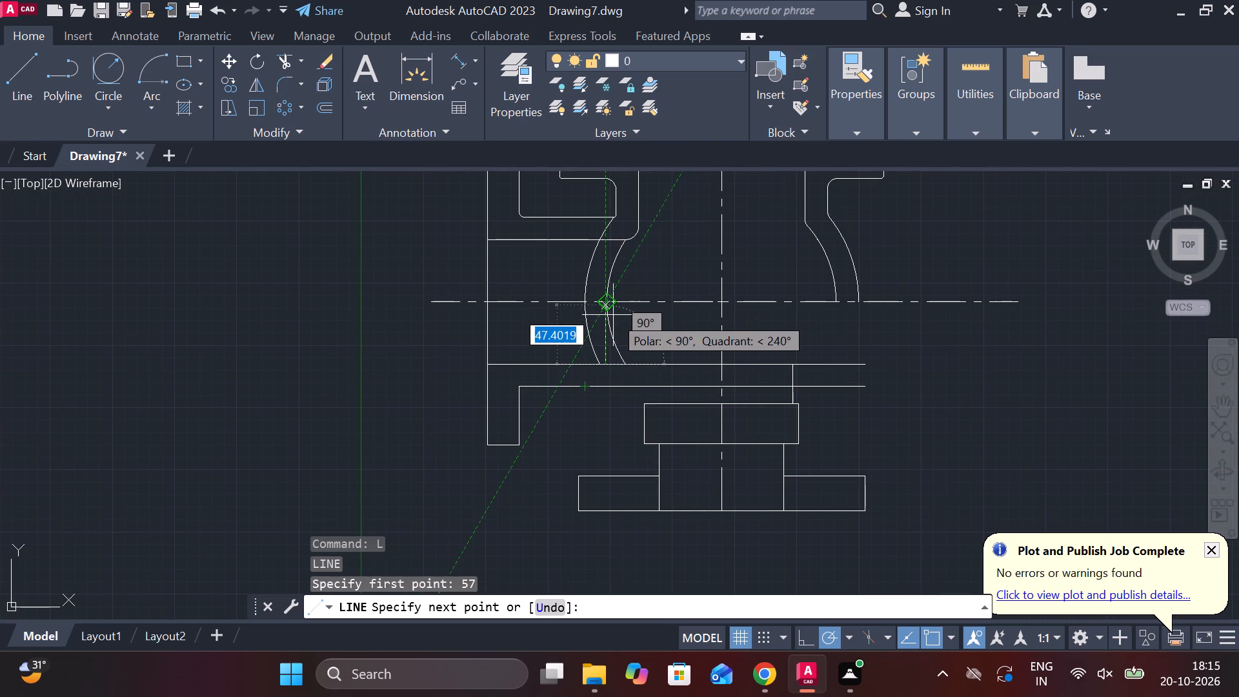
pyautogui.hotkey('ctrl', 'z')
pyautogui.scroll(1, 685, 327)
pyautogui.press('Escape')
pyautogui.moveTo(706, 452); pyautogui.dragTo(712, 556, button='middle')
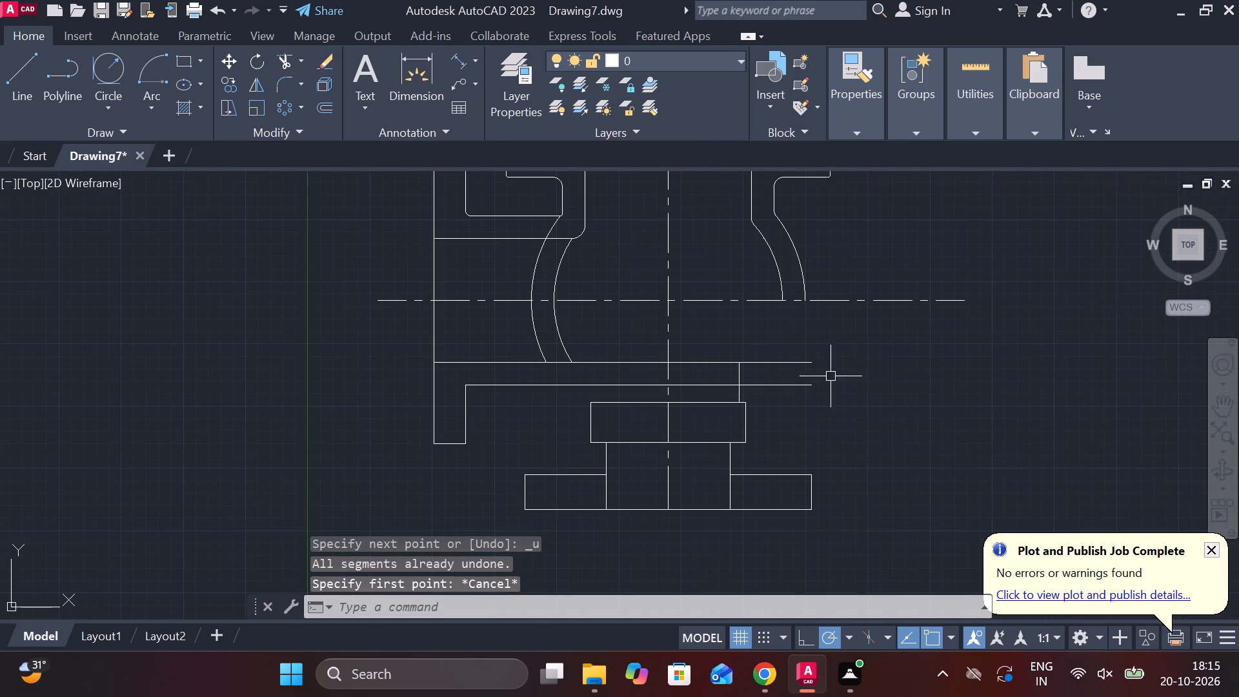
# Draw a line 114 left from the new vertical line's top end, continuing straight down to the rectangle's top edge.
pyautogui.press('l')
pyautogui.press('Return')
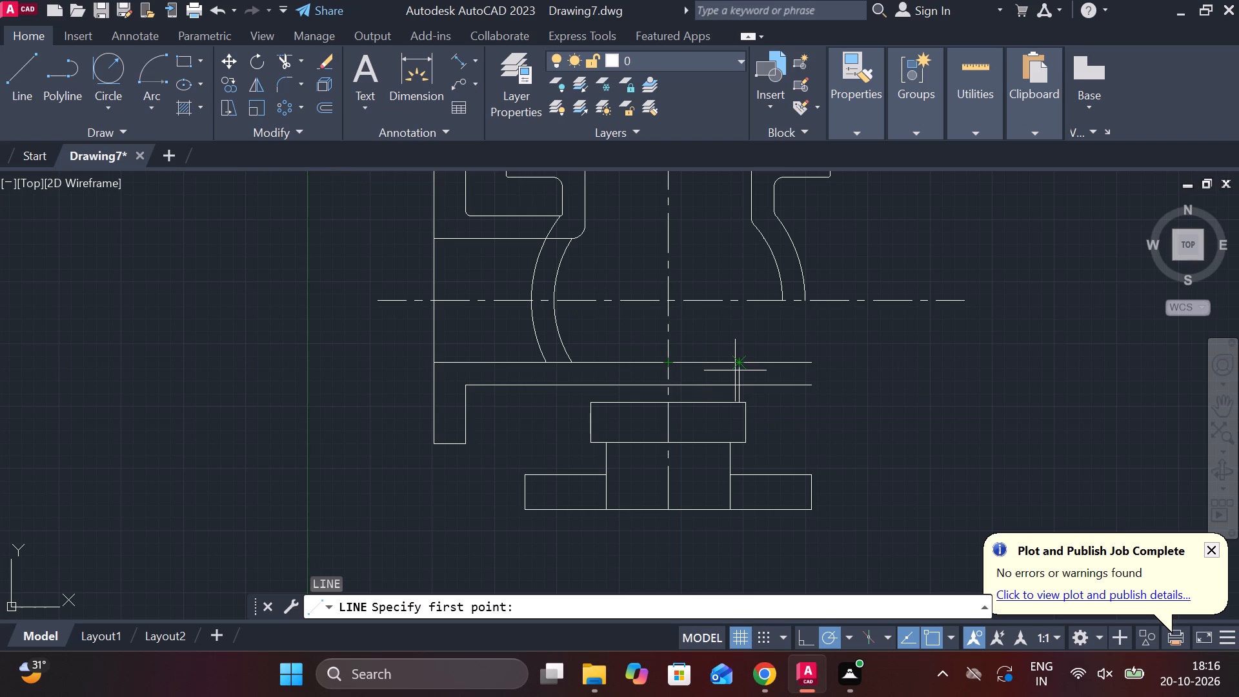
pyautogui.click(735, 369)
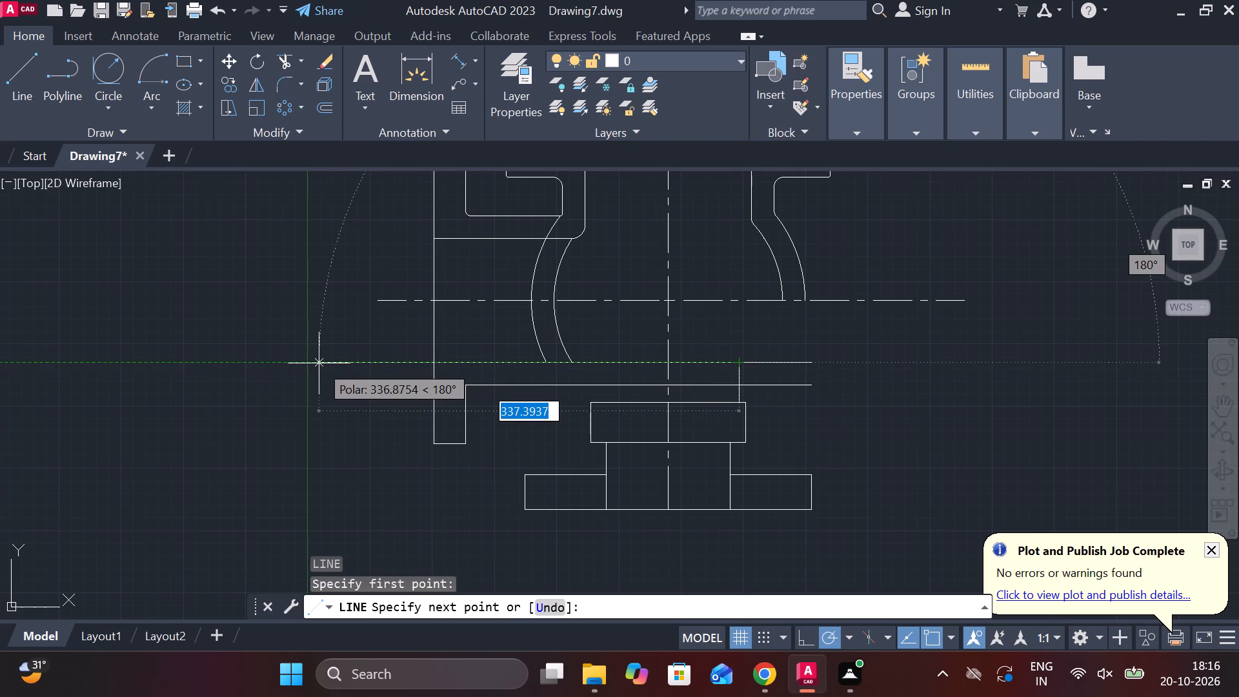
pyautogui.write('114')
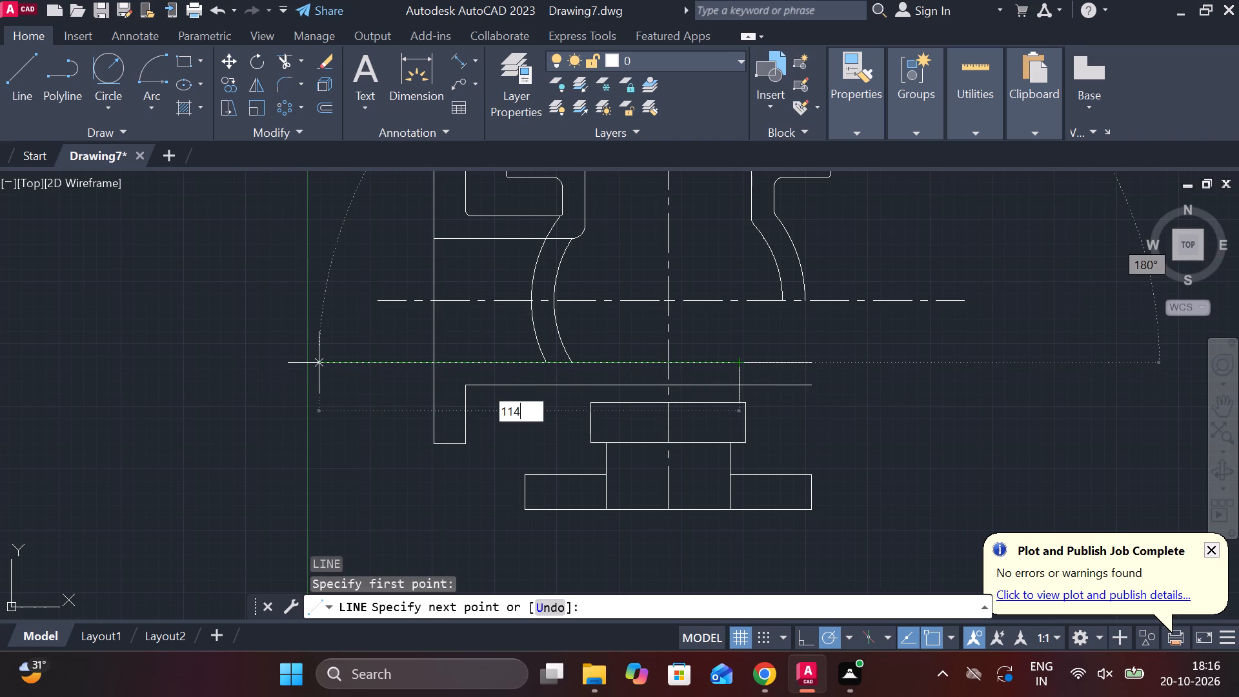
pyautogui.press('space')
pyautogui.scroll(2, 529, 402)
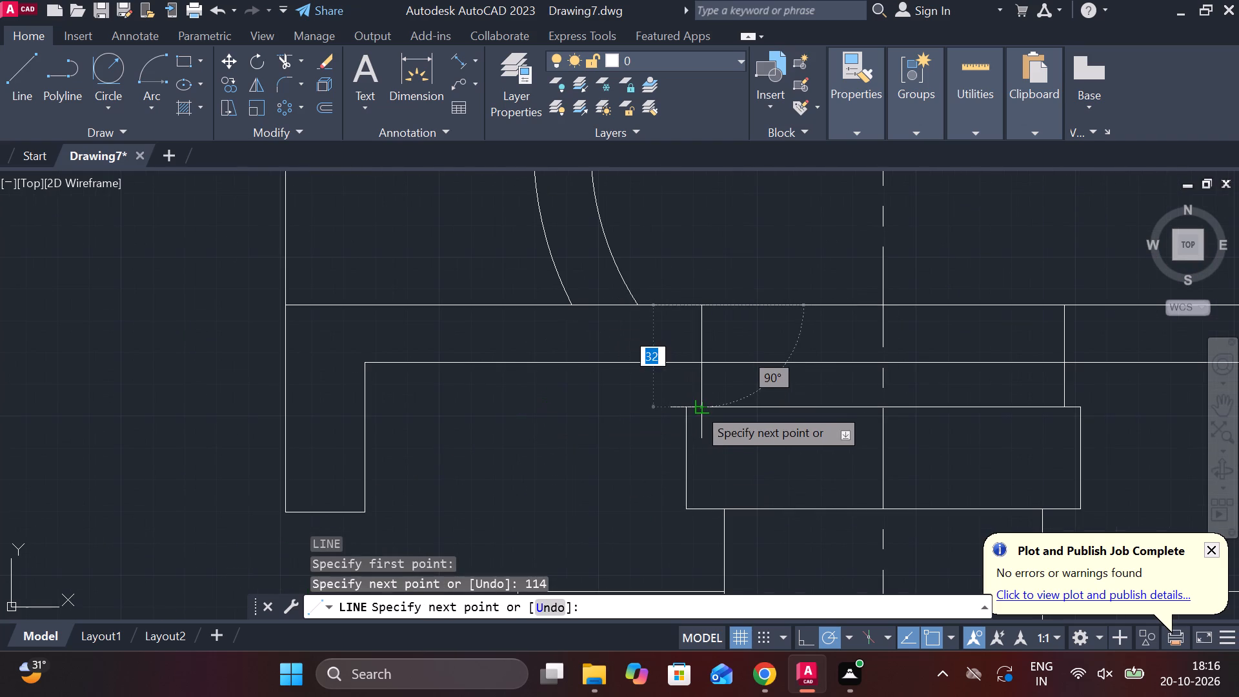
pyautogui.click(700, 405)
pyautogui.press('Escape')
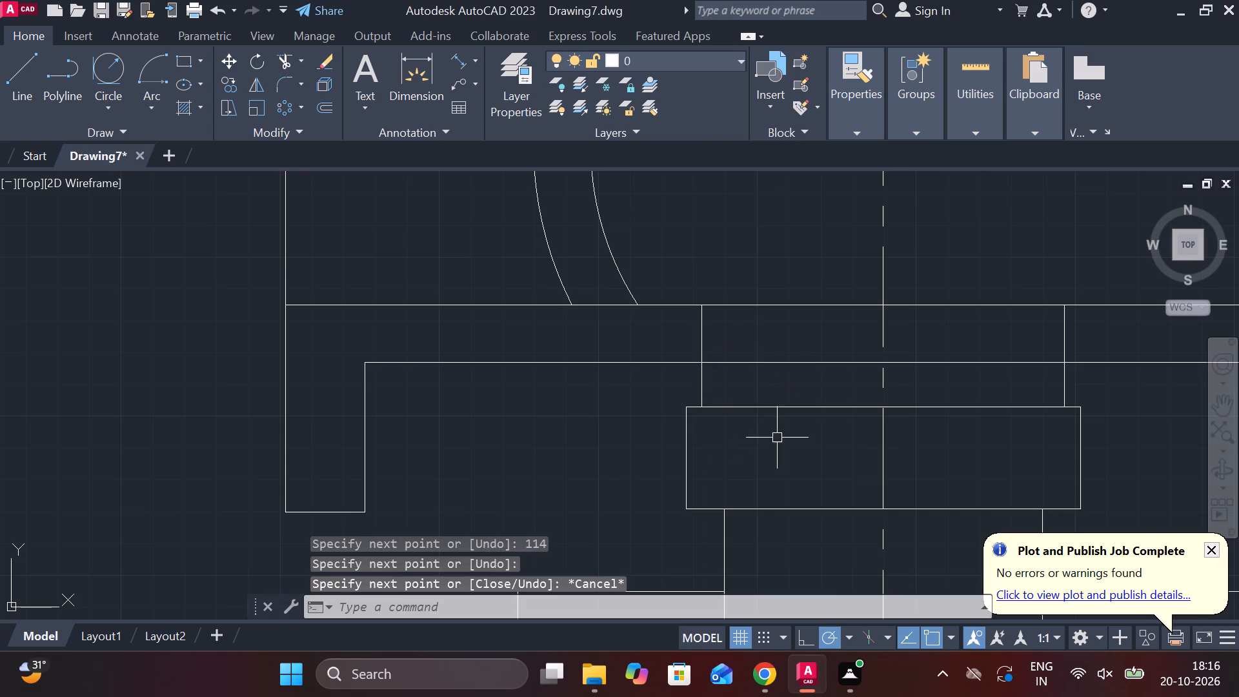
# Trim the upper of the two lower wall lines between the two new vertical lines, on both sides of the centreline.
pyautogui.moveTo(777, 441); pyautogui.dragTo(635, 496, button='middle')
pyautogui.write('tr')
pyautogui.press('space')
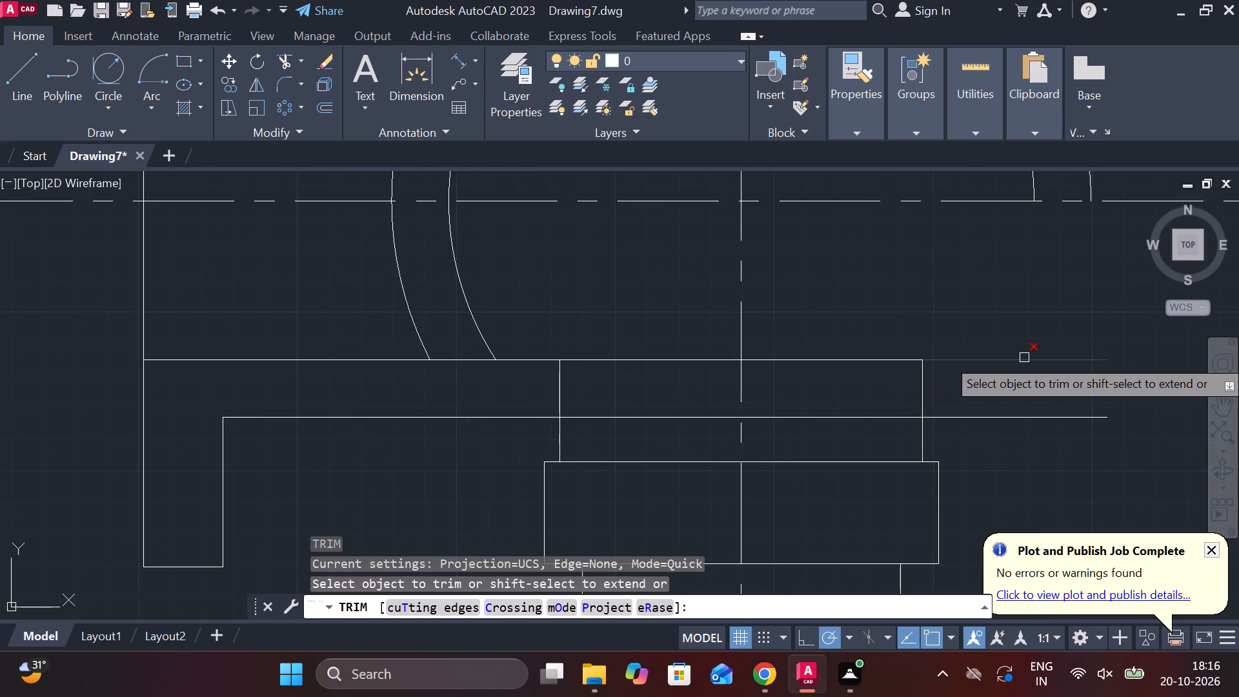
pyautogui.scroll(-1, 1049, 407)
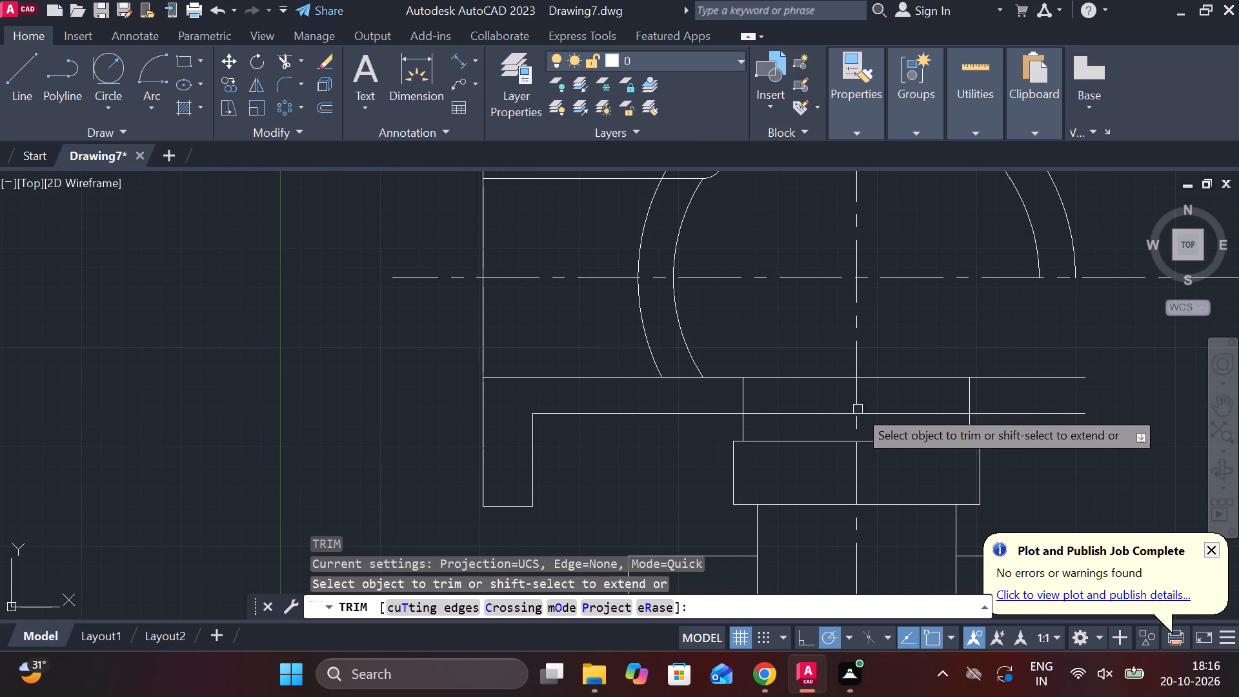
pyautogui.click(792, 376)
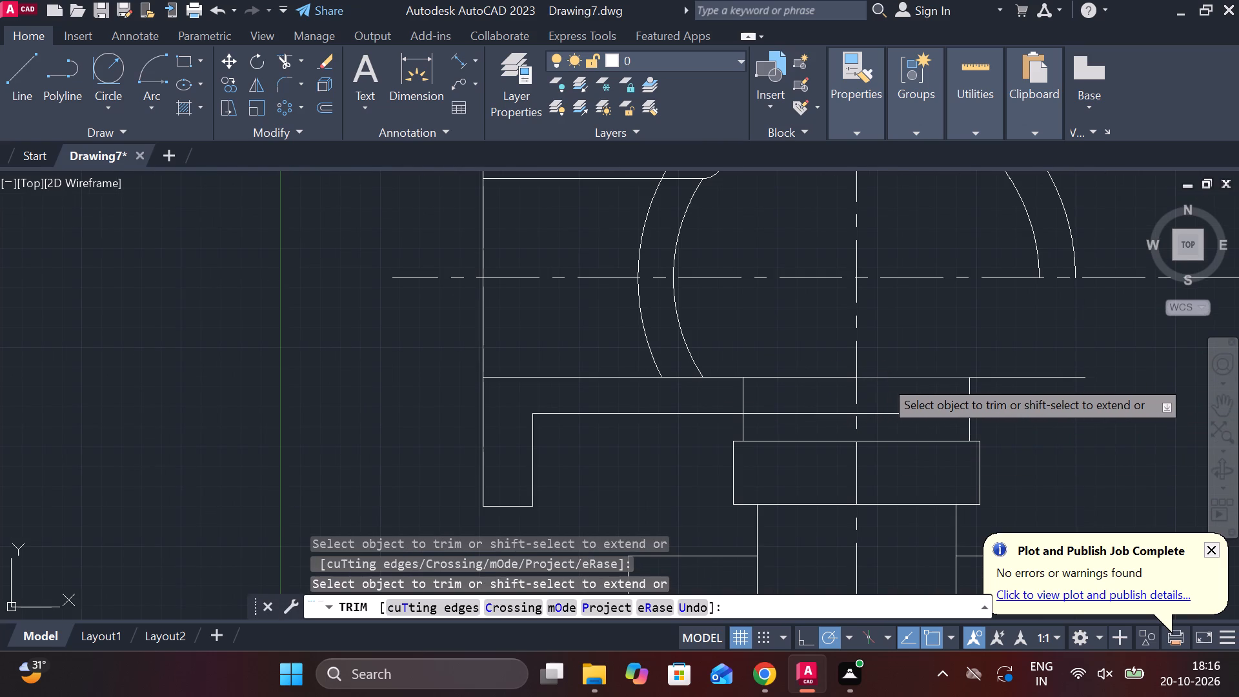
pyautogui.click(883, 379)
pyautogui.press('Escape')
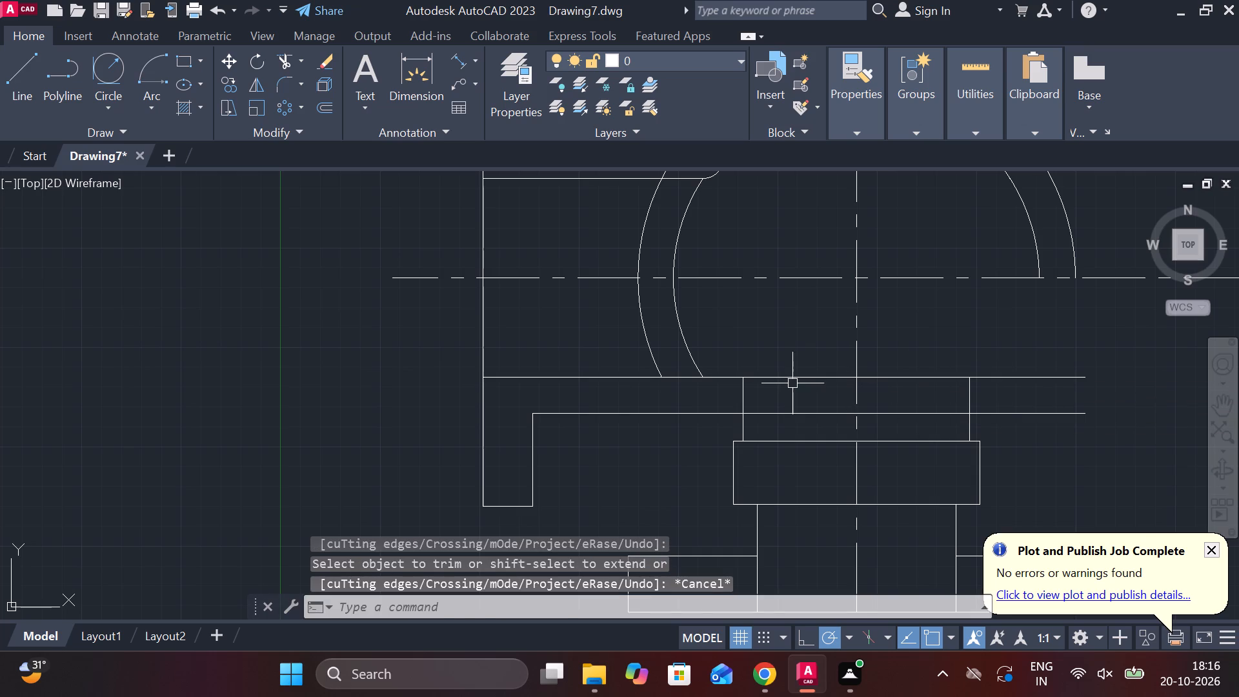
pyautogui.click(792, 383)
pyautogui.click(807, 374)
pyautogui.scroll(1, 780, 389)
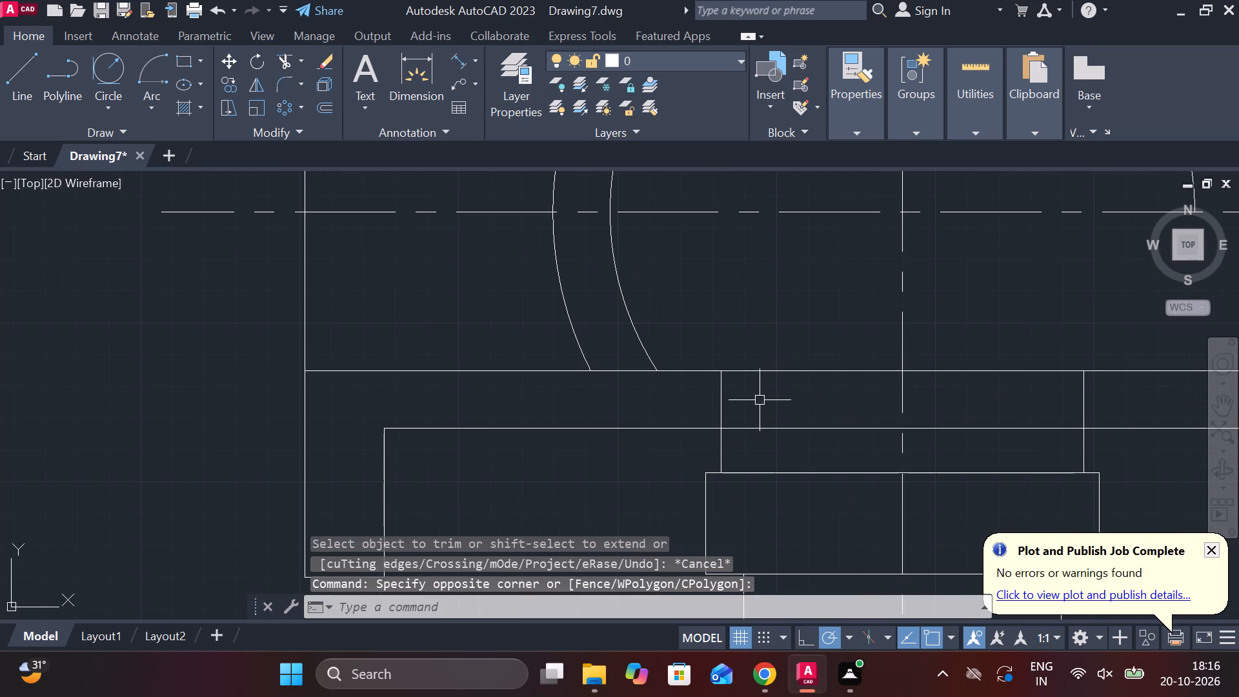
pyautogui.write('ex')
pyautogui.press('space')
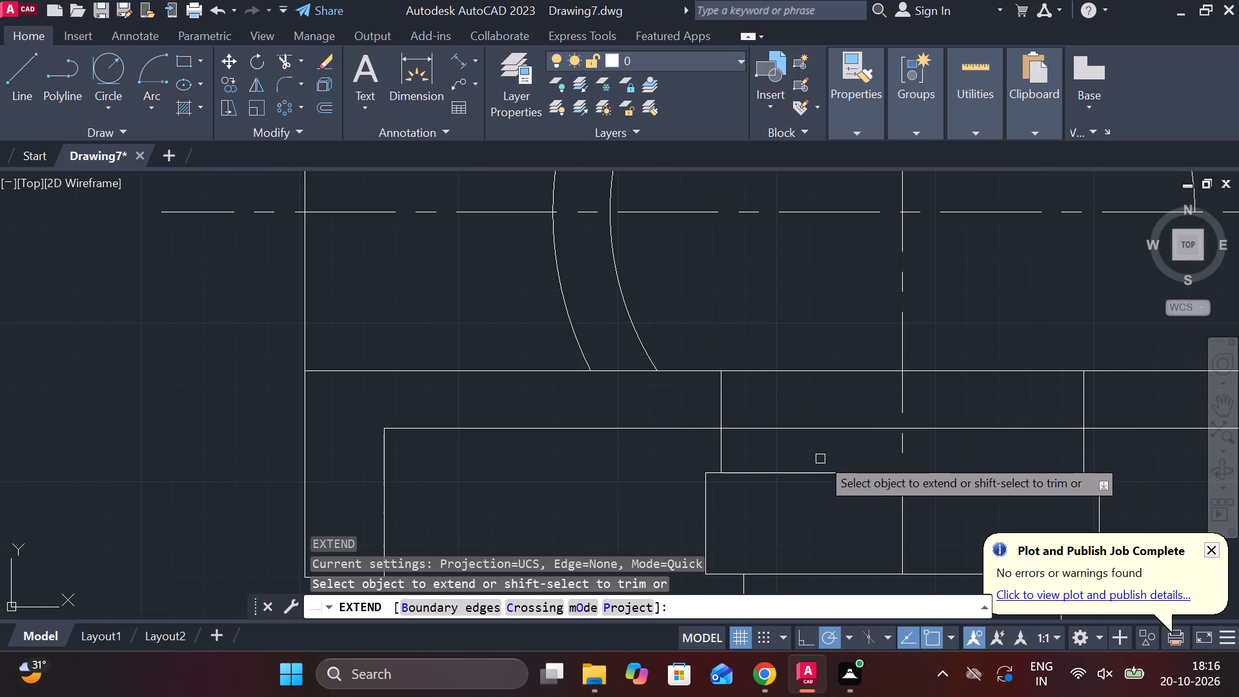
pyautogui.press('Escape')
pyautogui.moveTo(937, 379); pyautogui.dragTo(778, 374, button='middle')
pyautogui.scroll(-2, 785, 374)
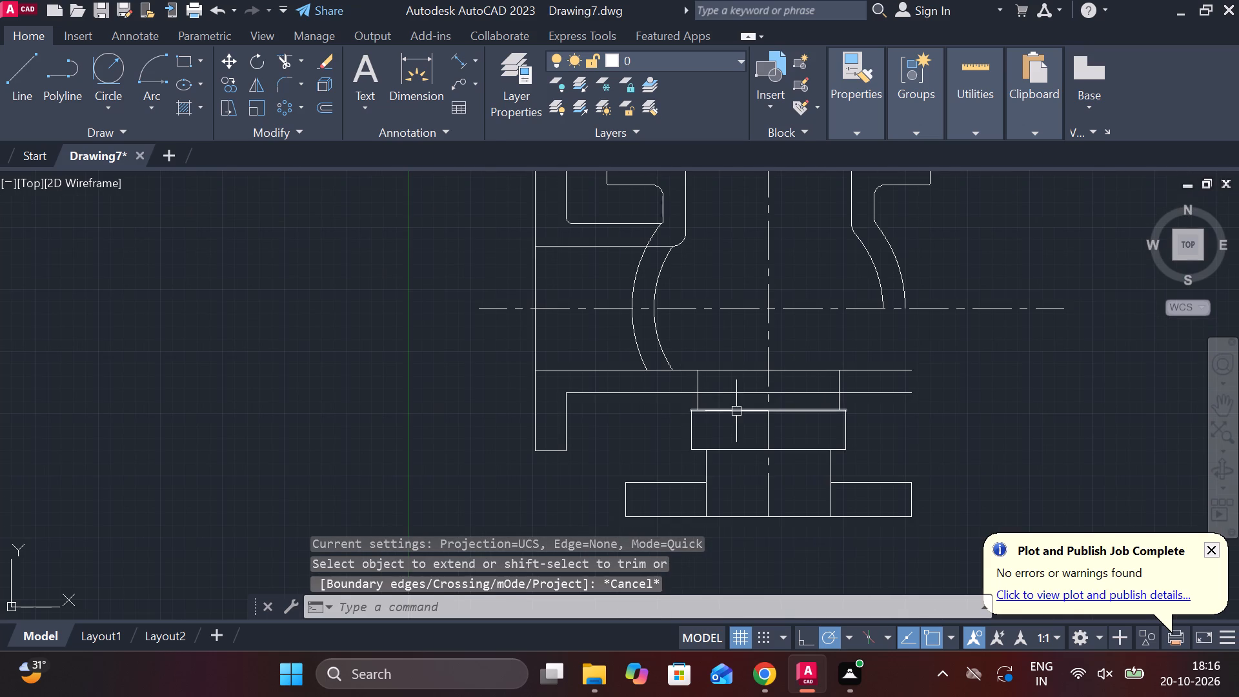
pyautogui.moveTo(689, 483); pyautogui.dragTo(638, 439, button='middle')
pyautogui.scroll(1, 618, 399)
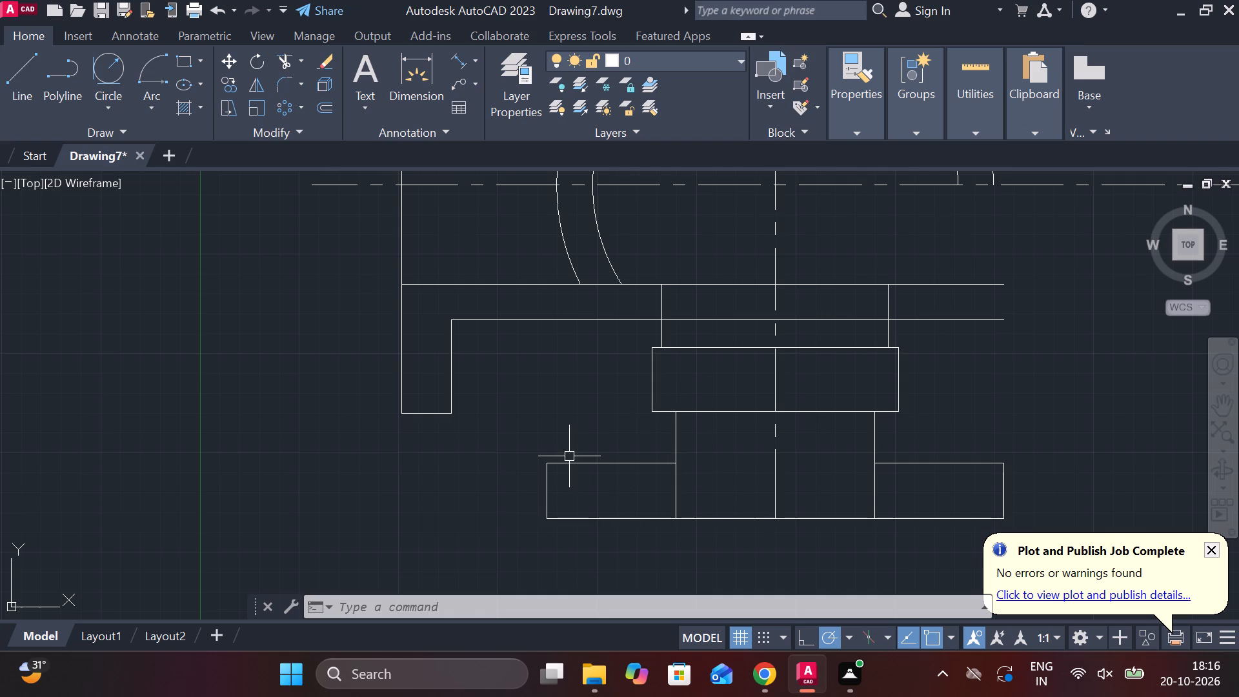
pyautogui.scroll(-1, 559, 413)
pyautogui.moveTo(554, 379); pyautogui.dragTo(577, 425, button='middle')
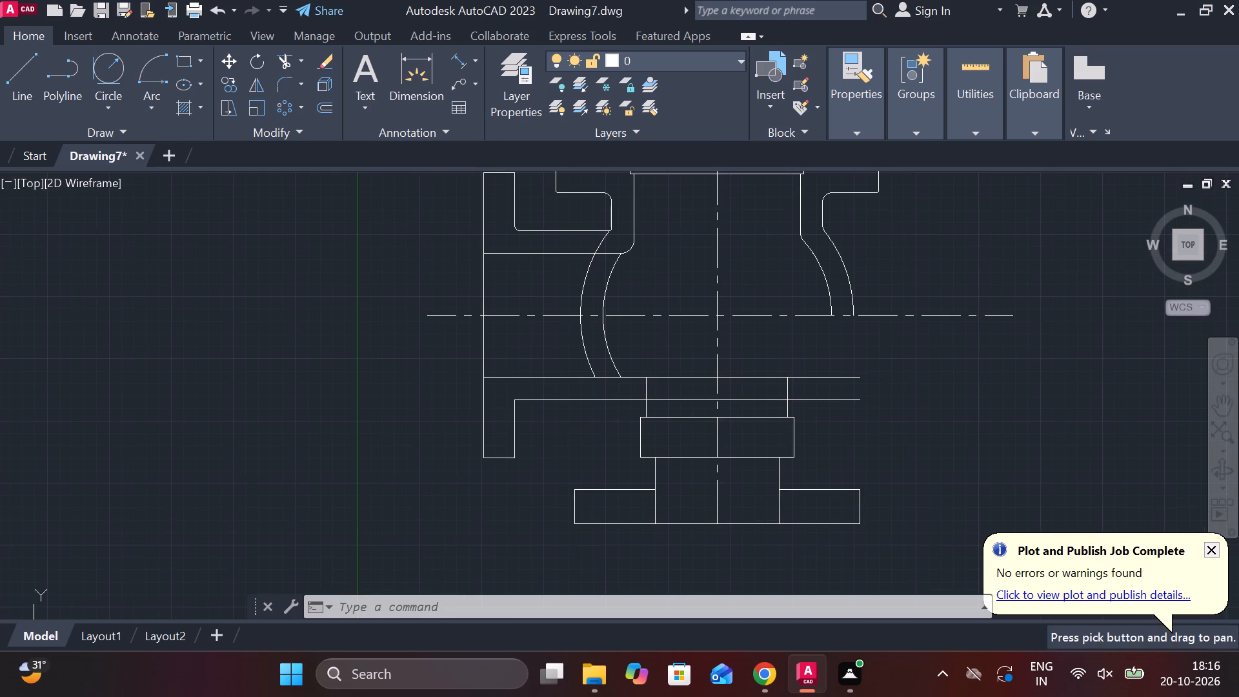
# Offset the left side of the rectangle above the base by 18 outward, away from the centreline.
pyautogui.middleClick(596, 407)
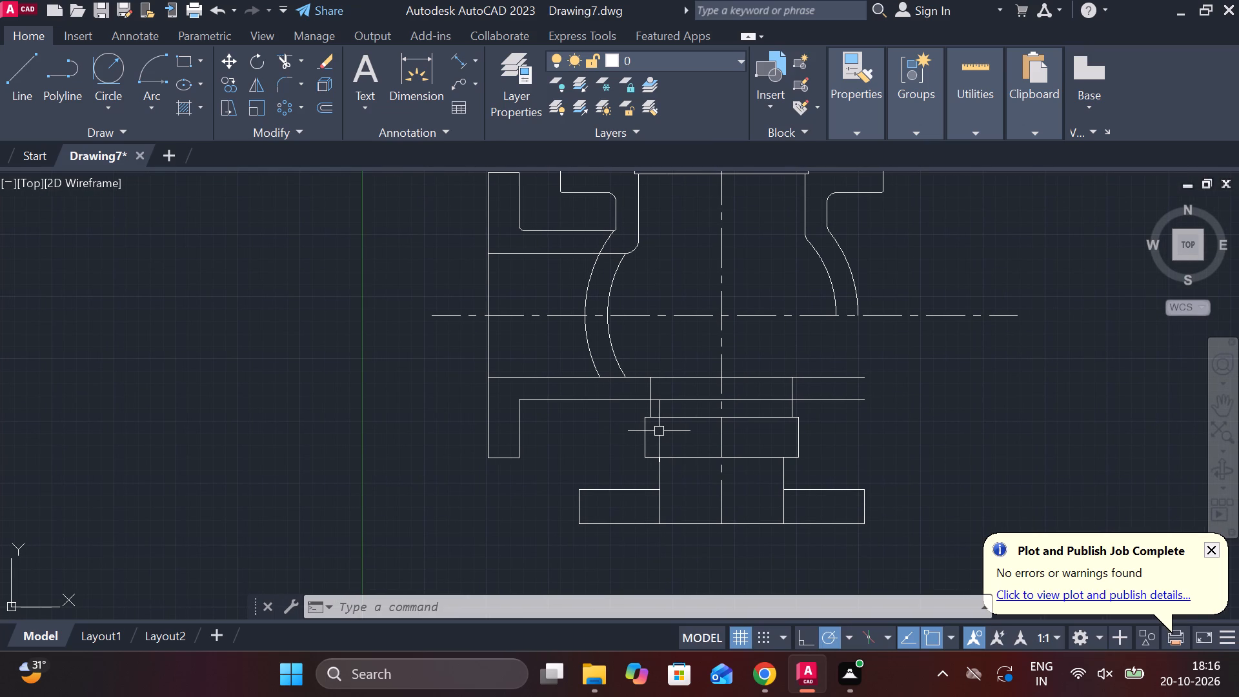
pyautogui.scroll(1, 664, 421)
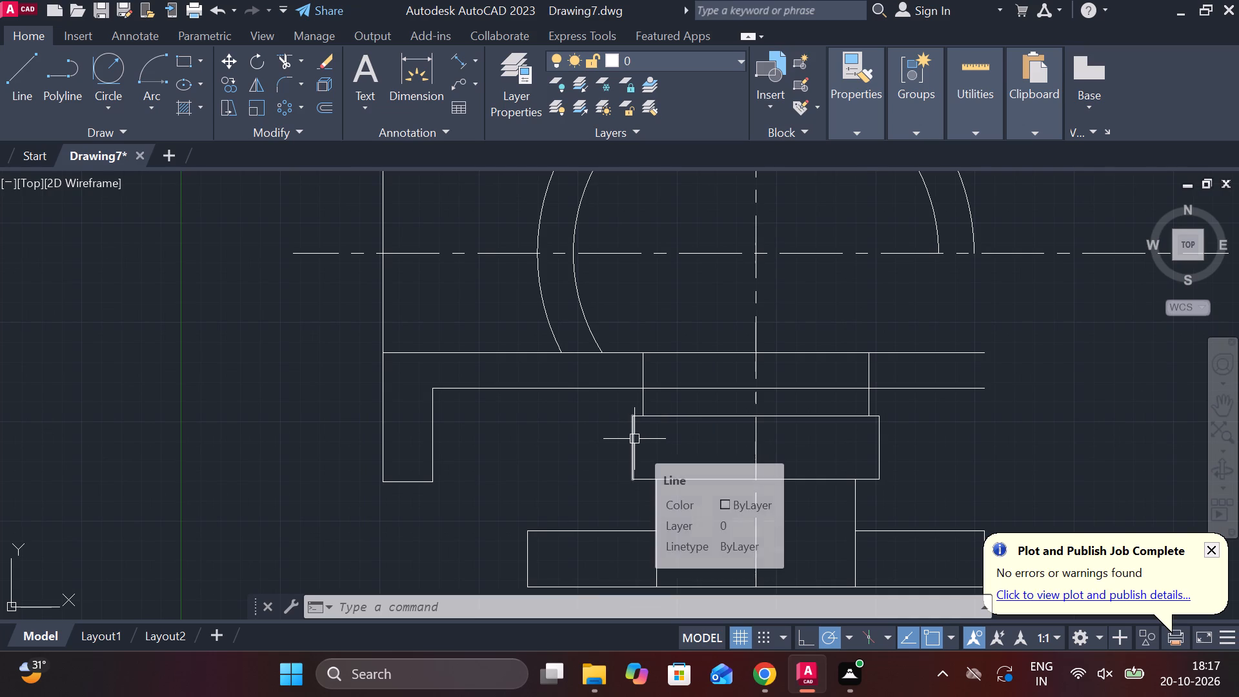
pyautogui.click(634, 439)
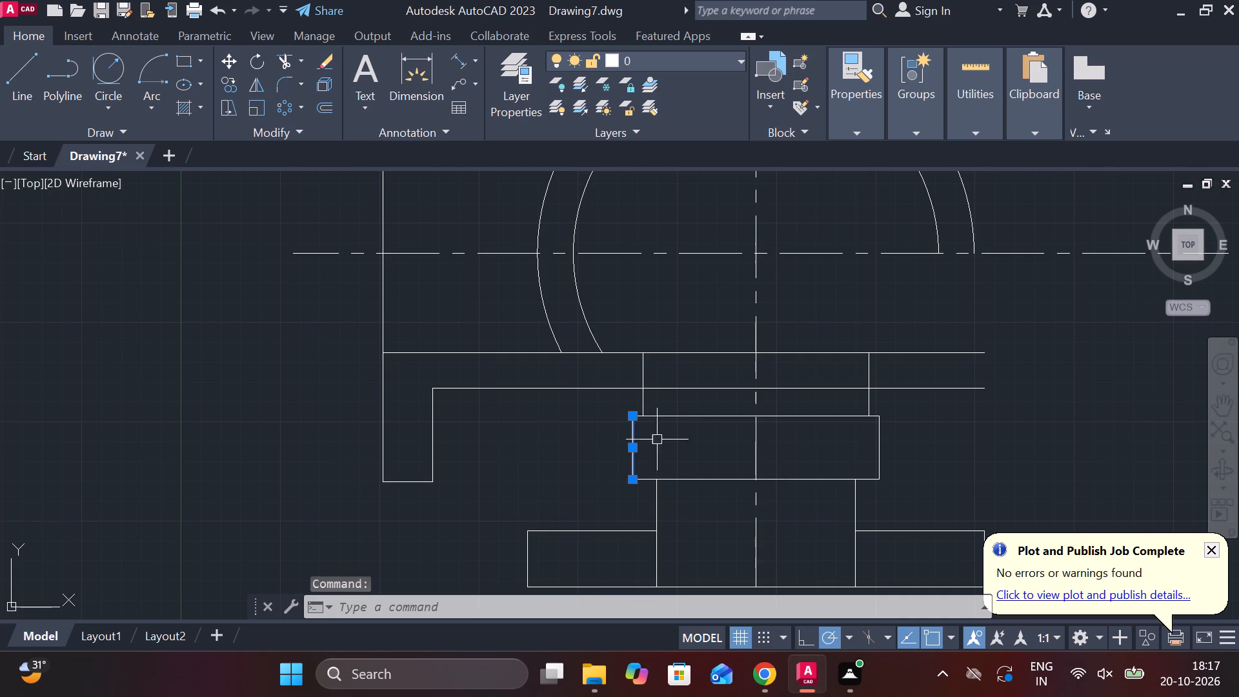
pyautogui.press('o')
pyautogui.press('Return')
pyautogui.press('Return')
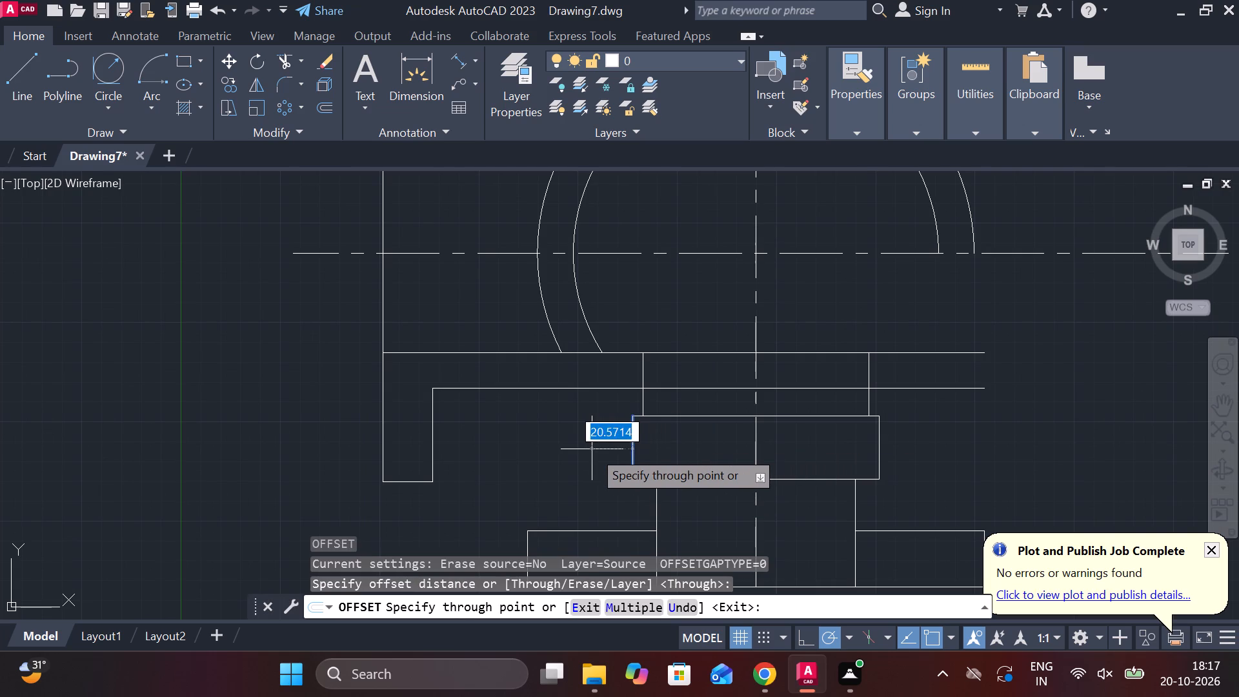
pyautogui.write('18')
pyautogui.press('Return')
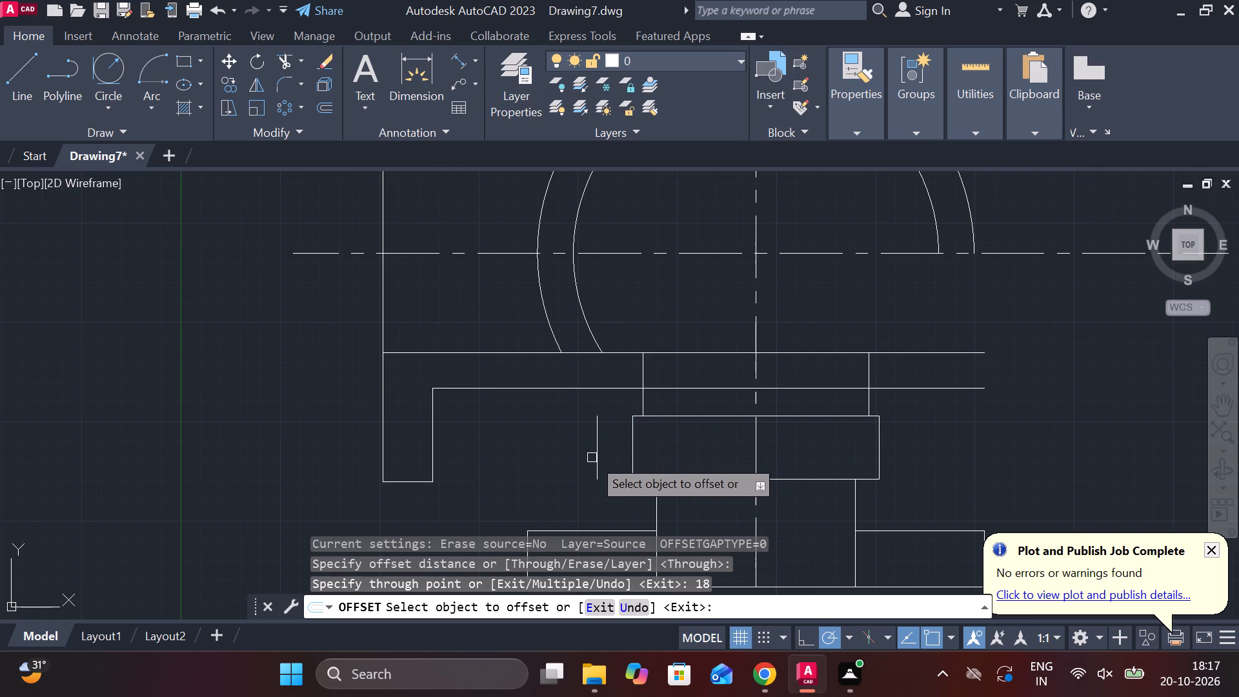
pyautogui.press('Escape')
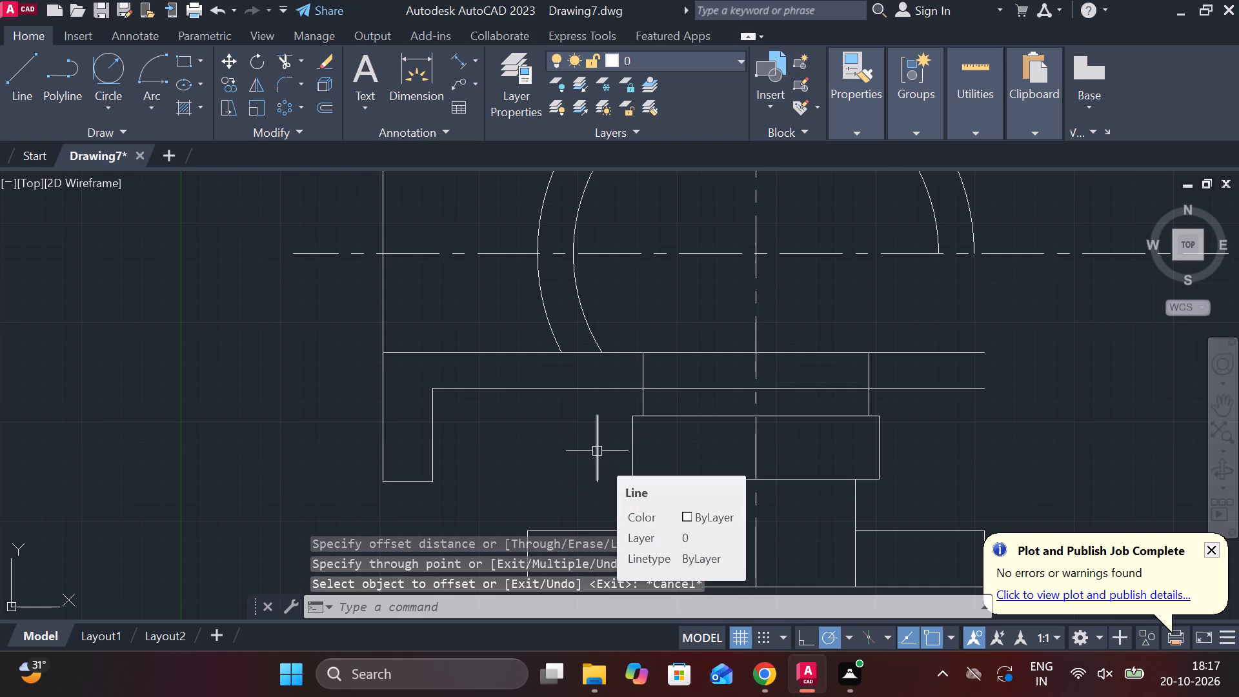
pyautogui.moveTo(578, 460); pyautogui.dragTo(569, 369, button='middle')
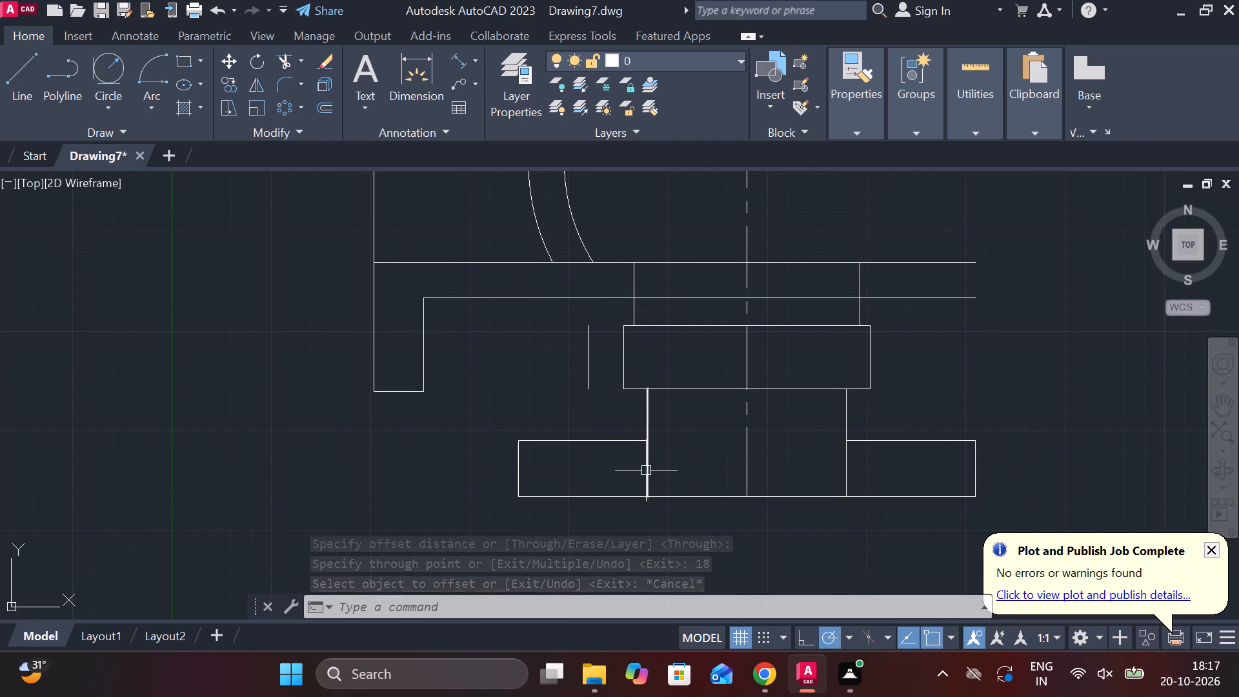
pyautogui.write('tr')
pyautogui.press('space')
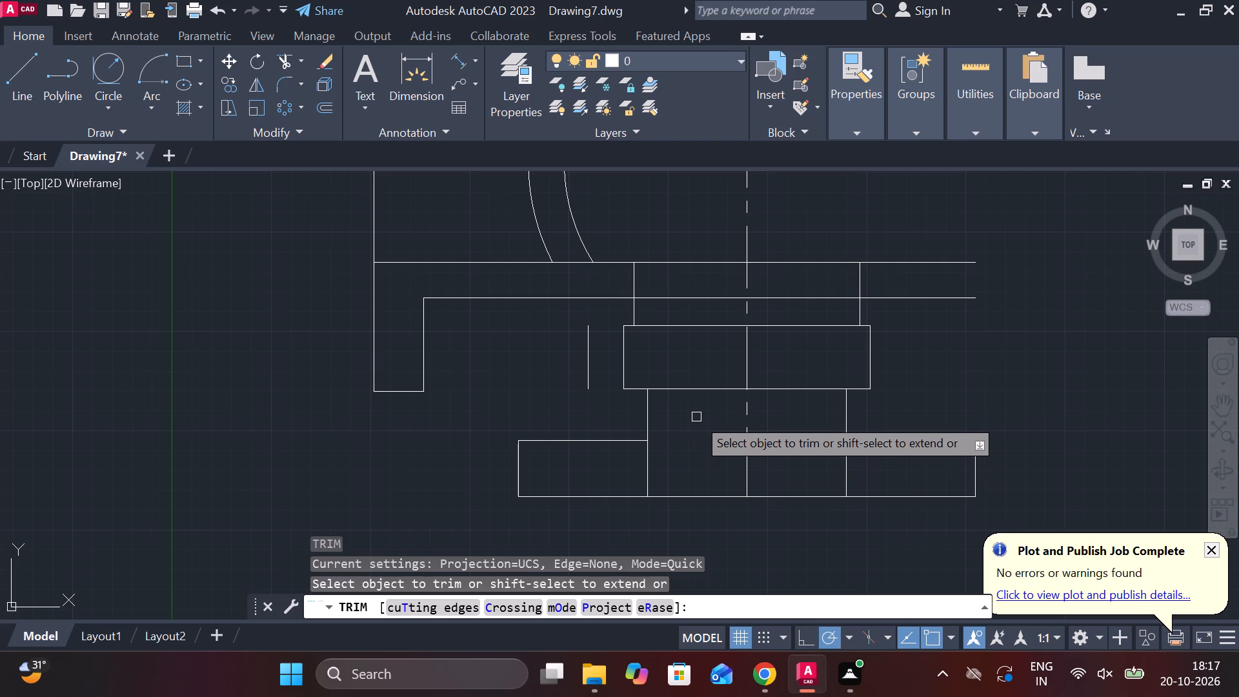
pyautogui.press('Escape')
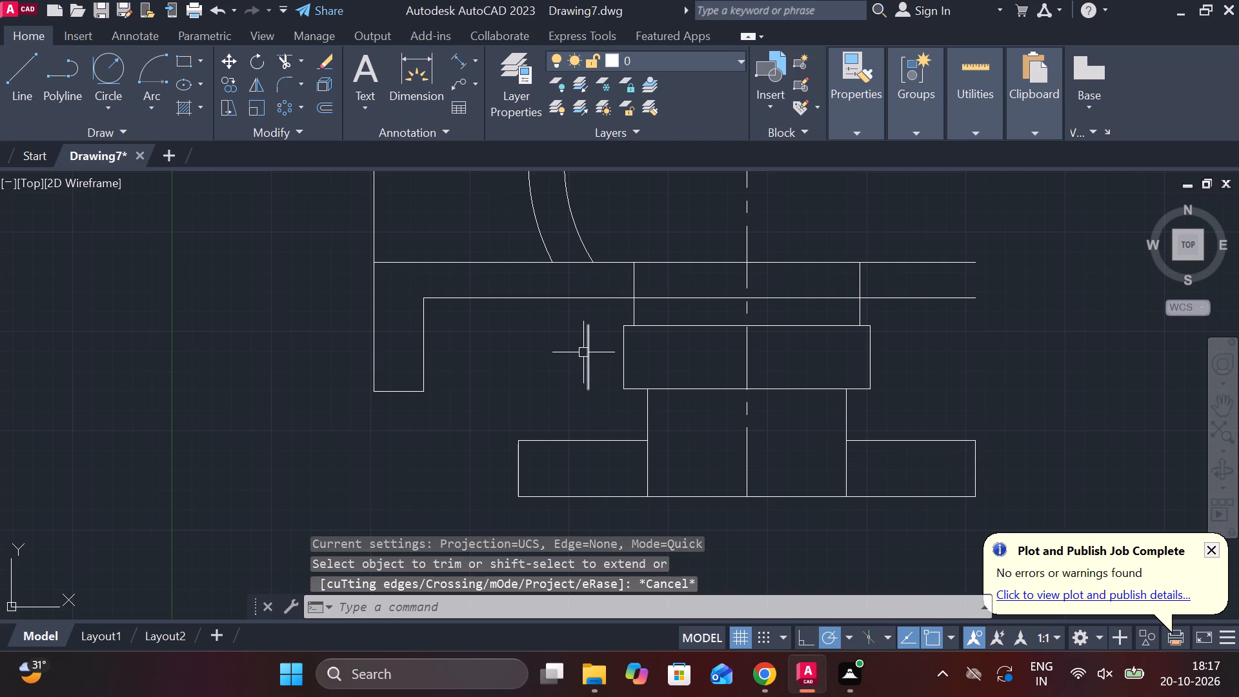
# Stretch the lower end of the offset line straight down to the base's top edge.
pyautogui.click(585, 352)
pyautogui.click(591, 389)
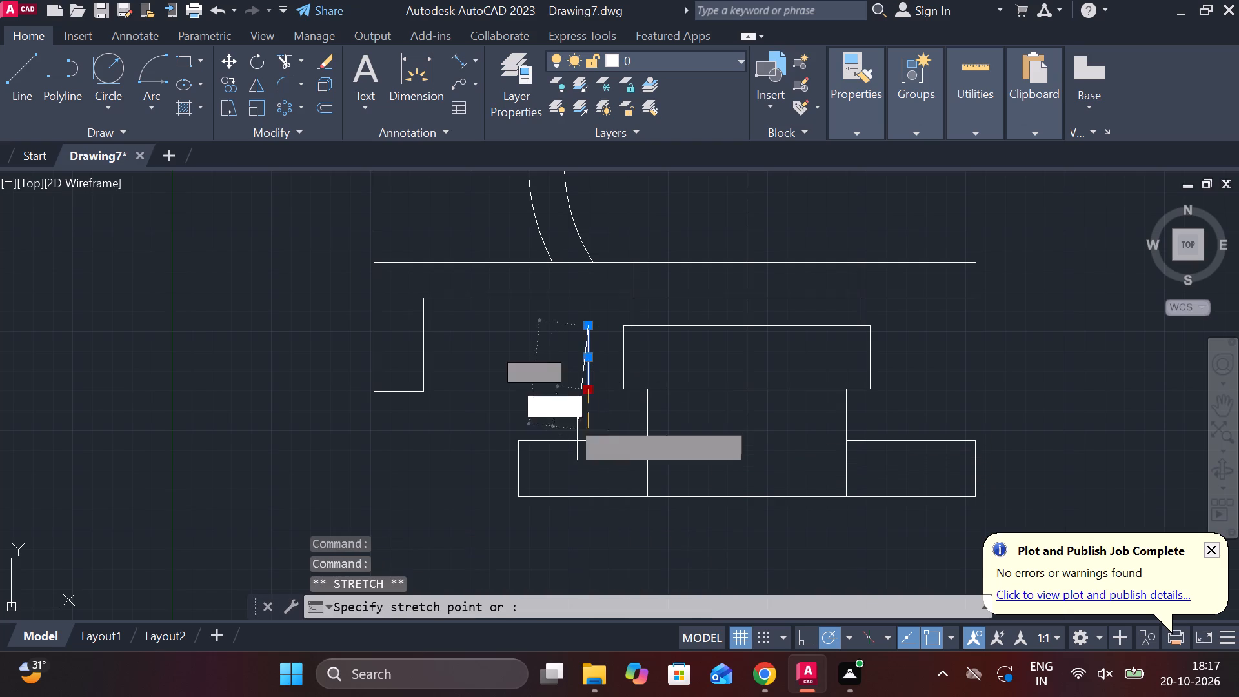
pyautogui.click(594, 438)
pyautogui.press('Escape')
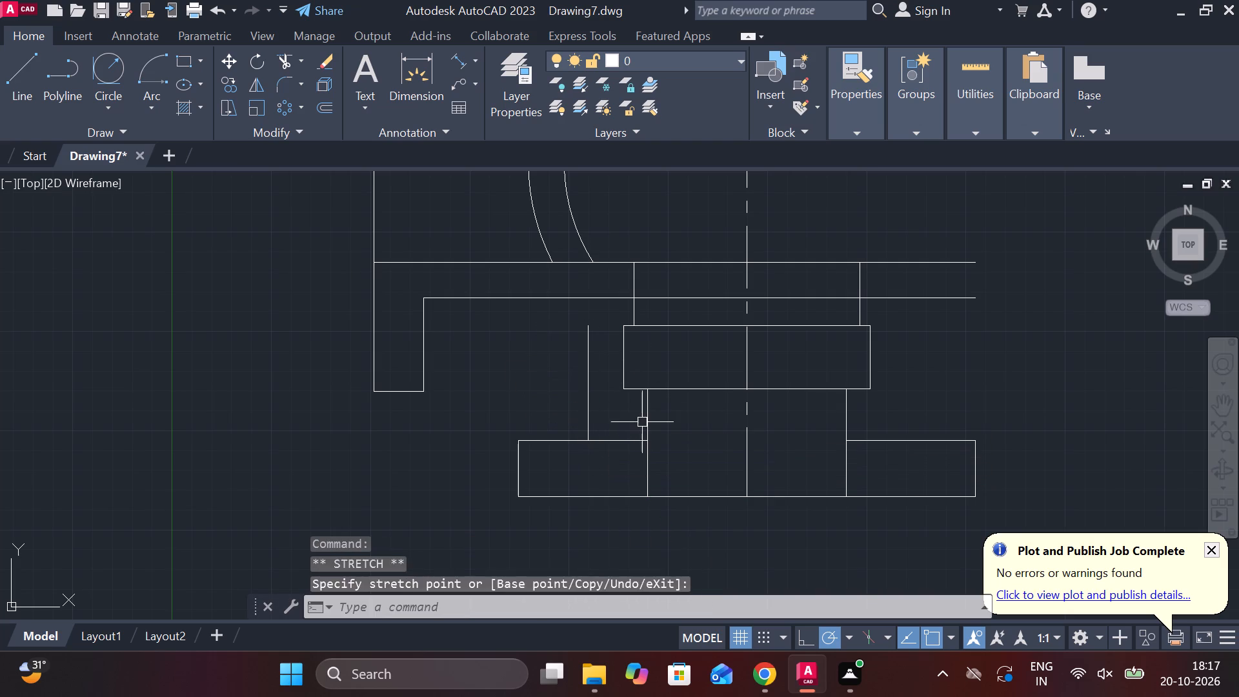
# Trim the base's left top edge between the stretched offset line and the left inner vertical line.
pyautogui.write('tr')
pyautogui.press('space')
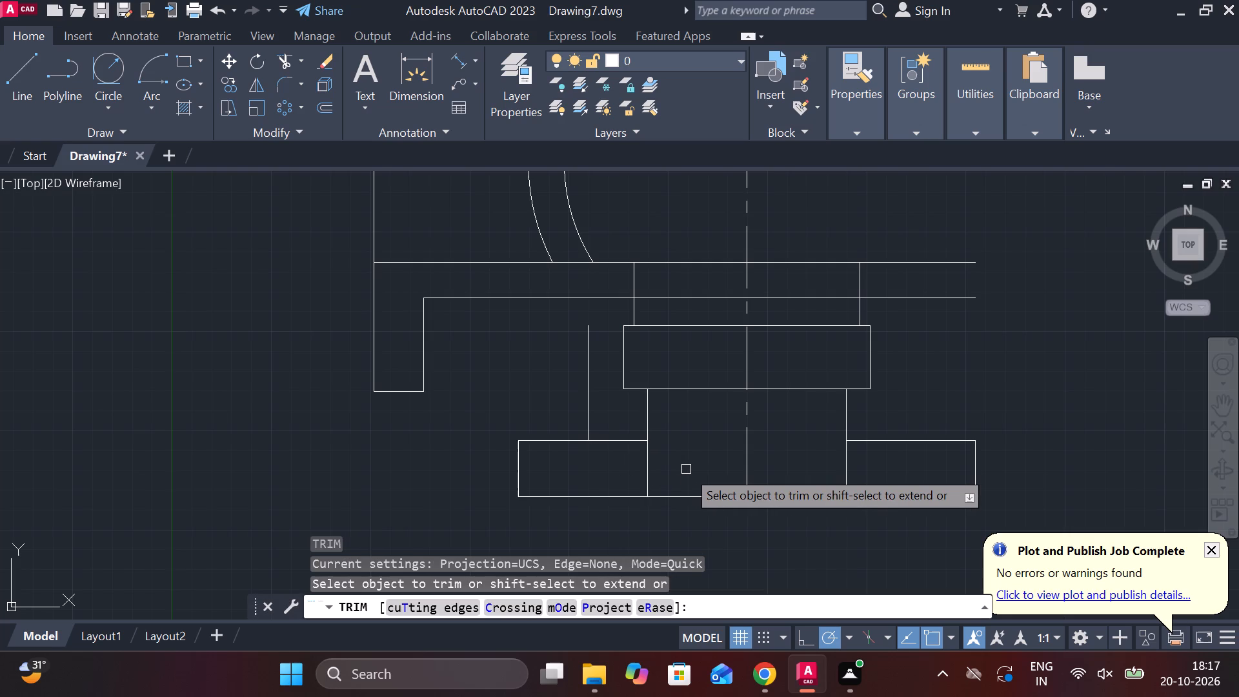
pyautogui.click(612, 444)
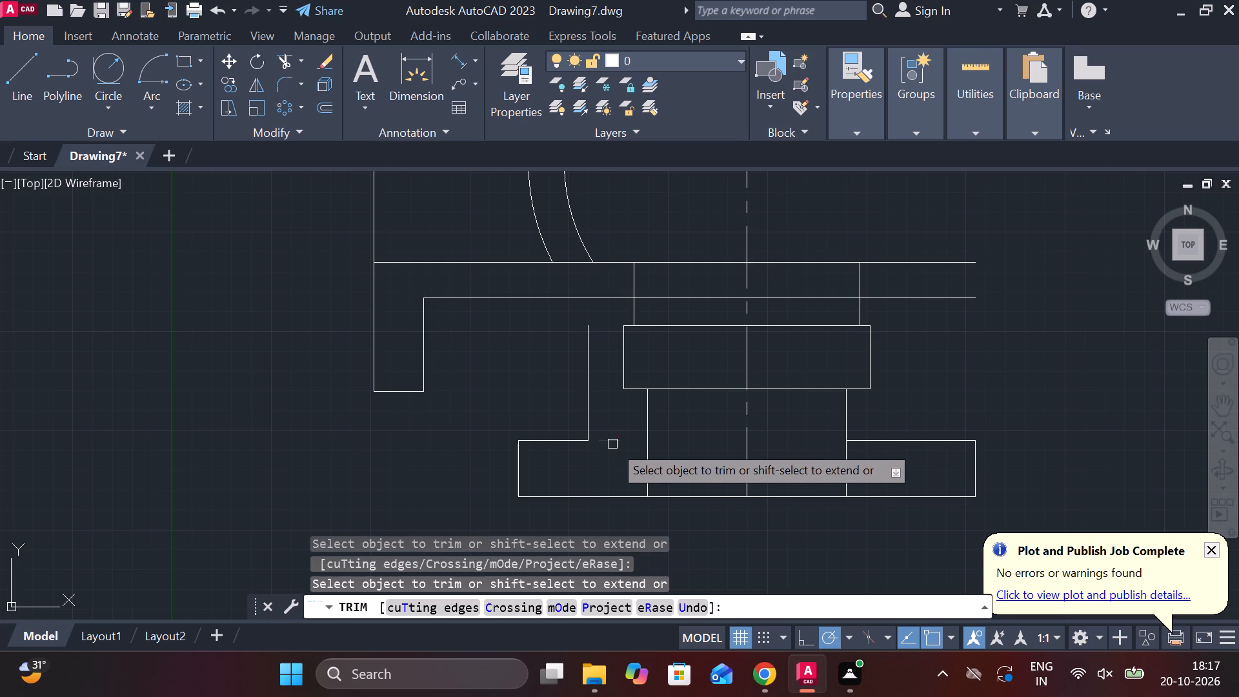
pyautogui.scroll(2, 612, 444)
pyautogui.moveTo(629, 446); pyautogui.dragTo(649, 523, button='middle')
pyautogui.scroll(-1, 630, 501)
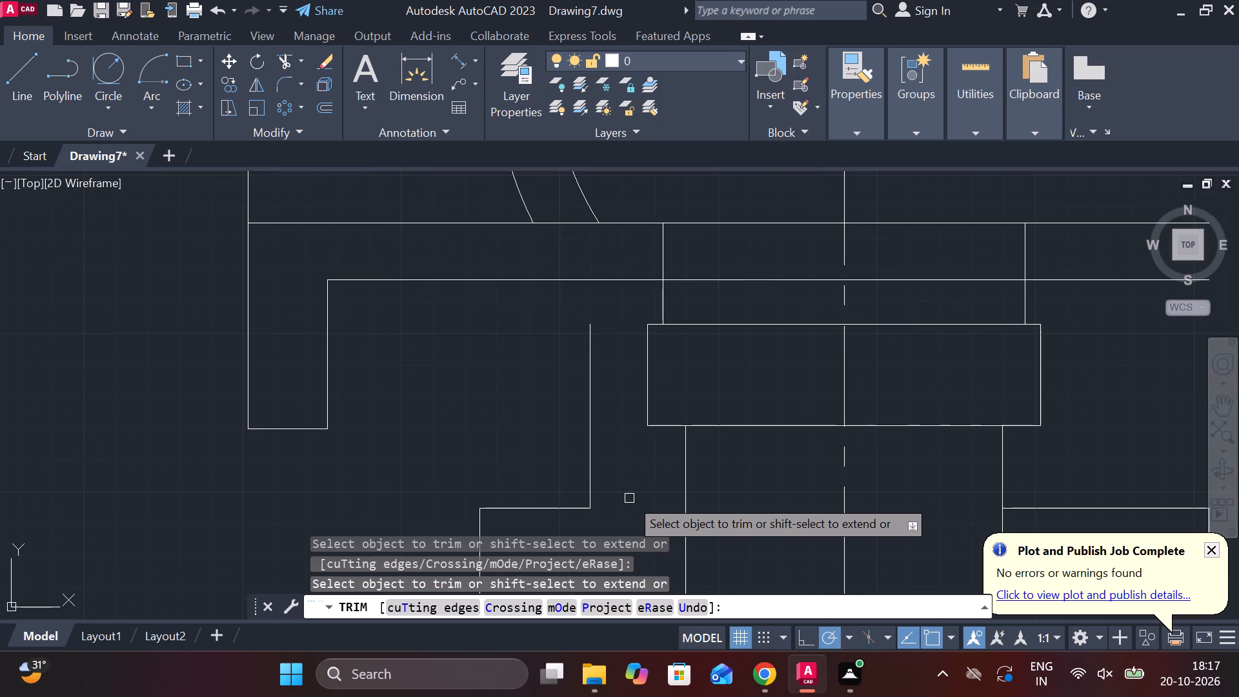
pyautogui.moveTo(632, 498); pyautogui.dragTo(637, 555, button='middle')
pyautogui.press('Escape')
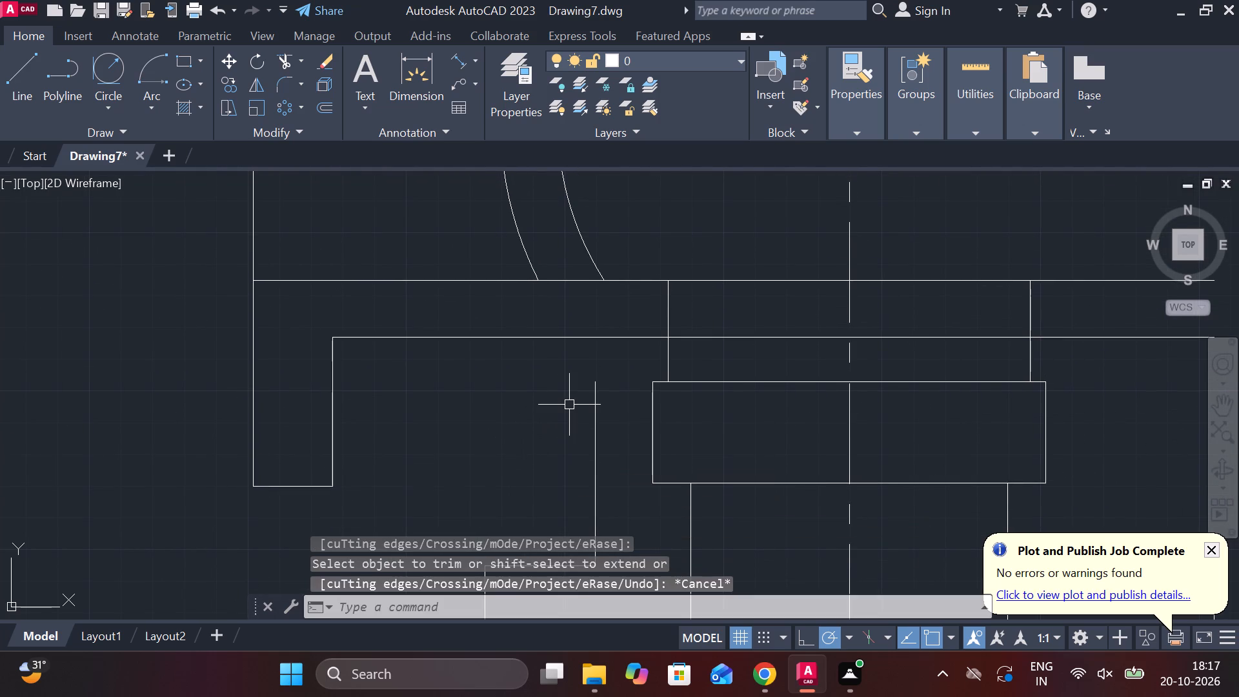
# Extend the upper end of the offset line to the lower of the two horizontal wall lines.
pyautogui.write('ex')
pyautogui.press('space')
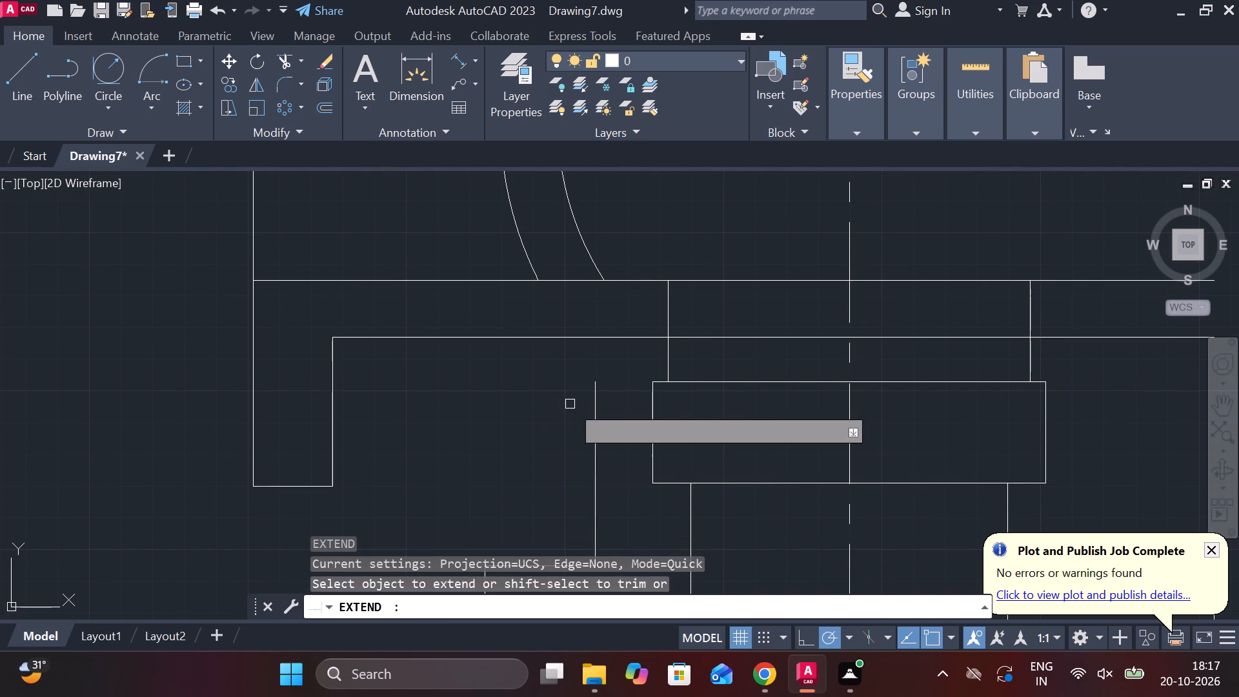
pyautogui.click(592, 409)
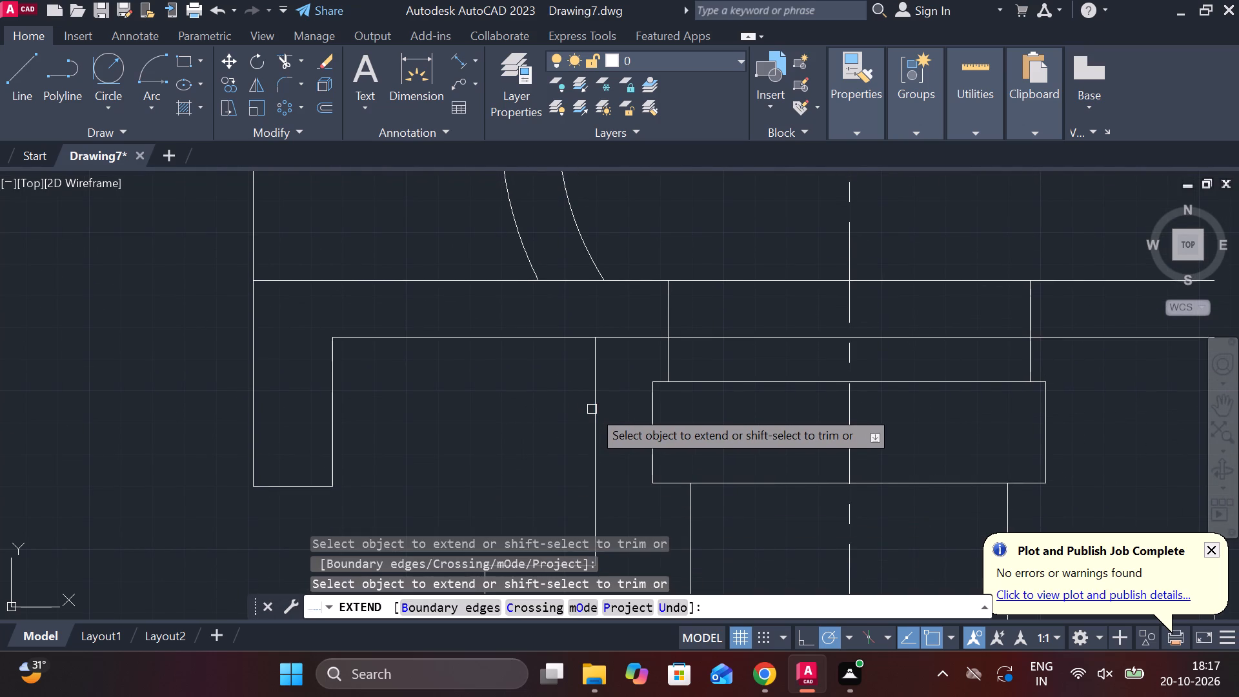
pyautogui.moveTo(551, 423); pyautogui.dragTo(537, 465, button='middle')
pyautogui.press('Escape')
# Trim the lower wall line between the extended offset line and the vertical line left of the centreline.
pyautogui.write('tr')
pyautogui.press('space')
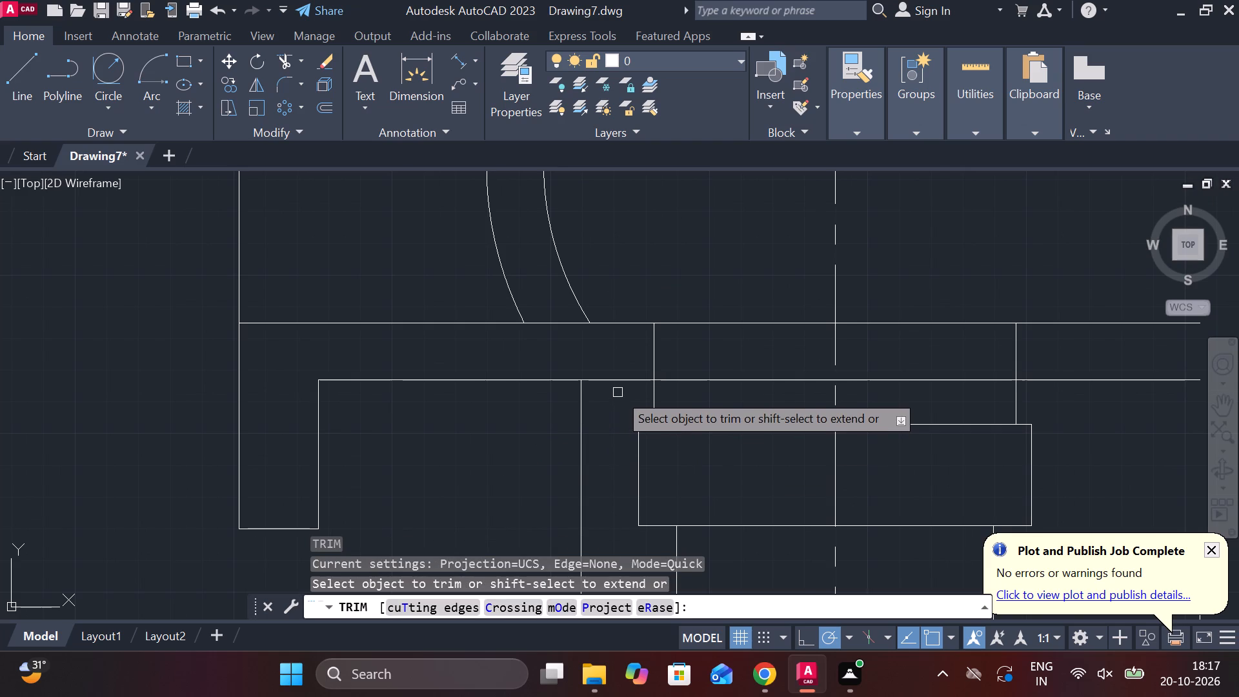
pyautogui.click(618, 378)
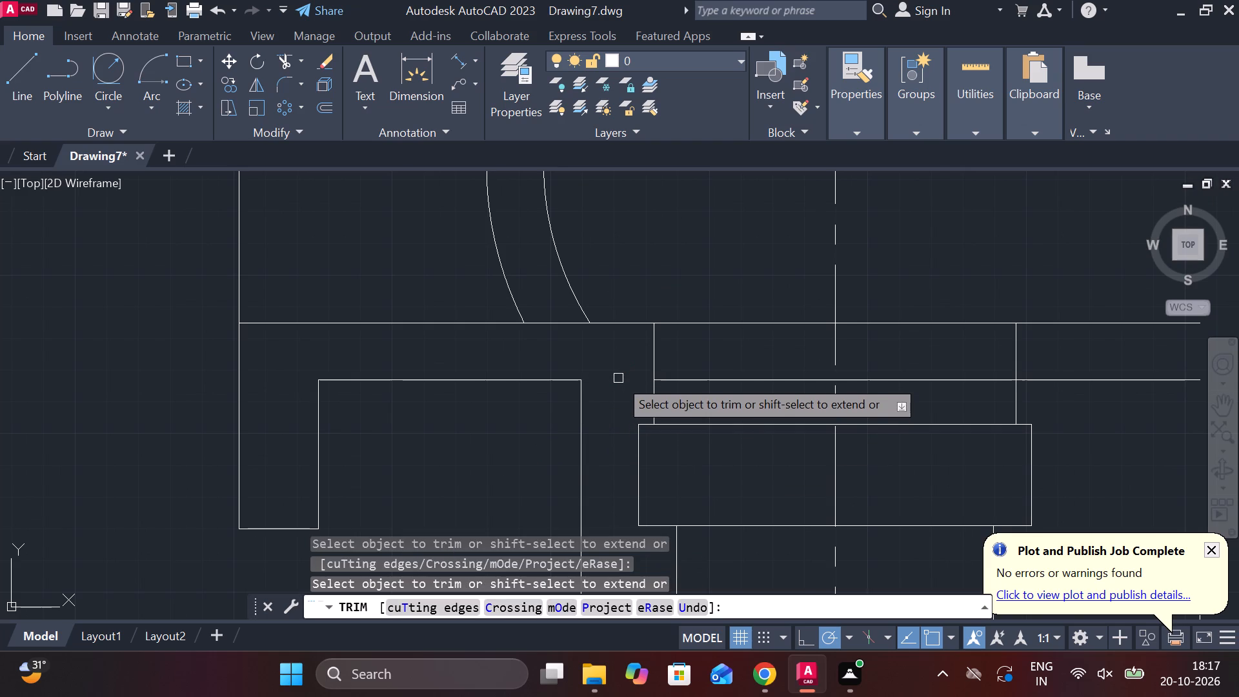
pyautogui.scroll(-2, 618, 378)
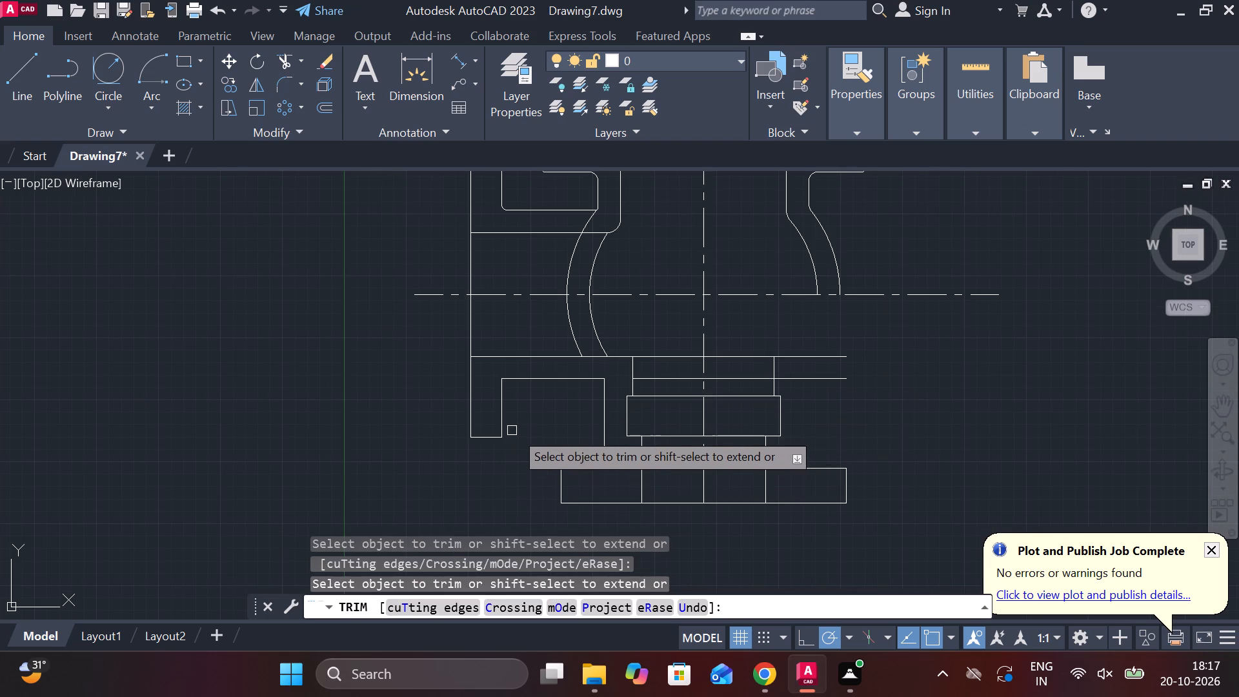
pyautogui.scroll(1, 553, 426)
pyautogui.moveTo(554, 426); pyautogui.dragTo(527, 387, button='middle')
pyautogui.press('Escape')
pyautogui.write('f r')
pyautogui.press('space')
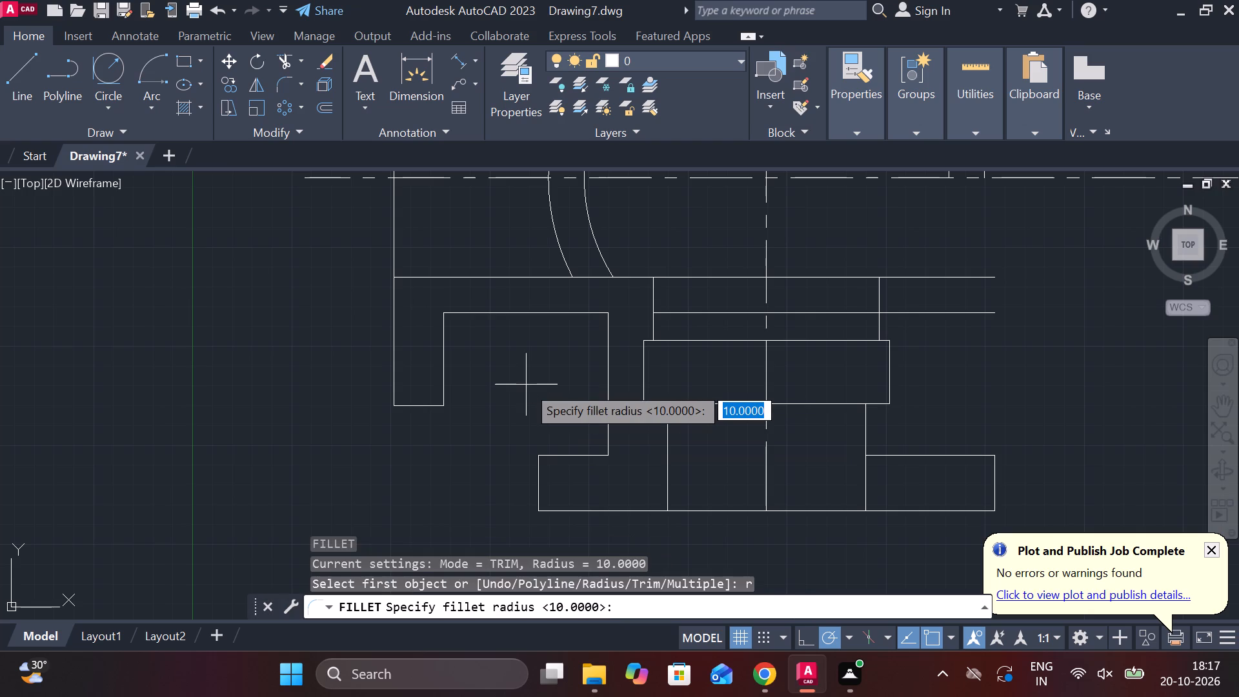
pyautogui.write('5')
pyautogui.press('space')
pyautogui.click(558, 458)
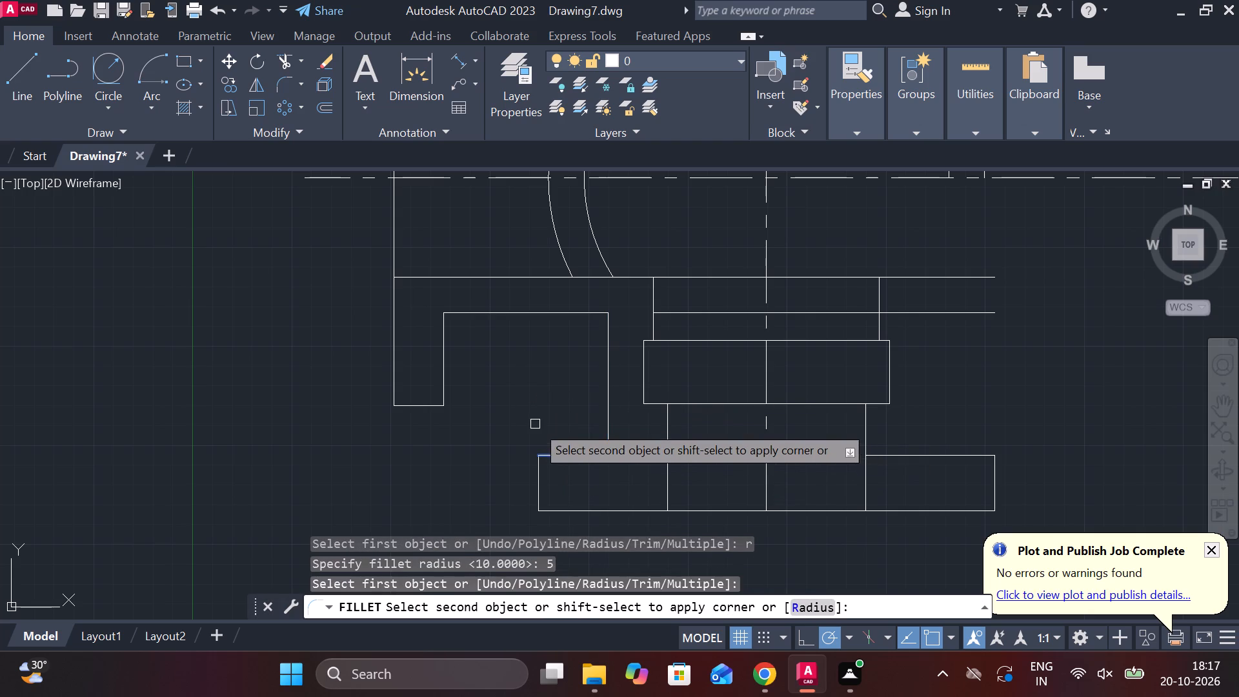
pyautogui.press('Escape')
# Fillet the corner between the base's left top edge and the outer vertical line with radius 10.
pyautogui.write('f r')
pyautogui.press('space')
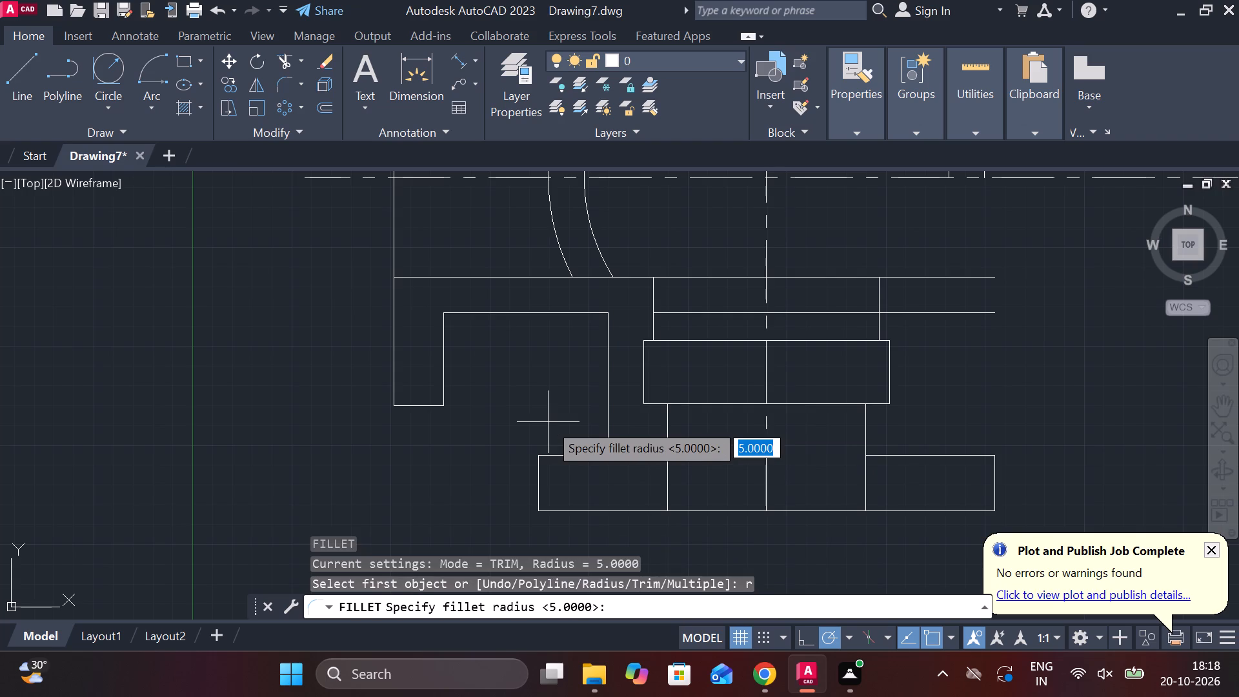
pyautogui.press('1')
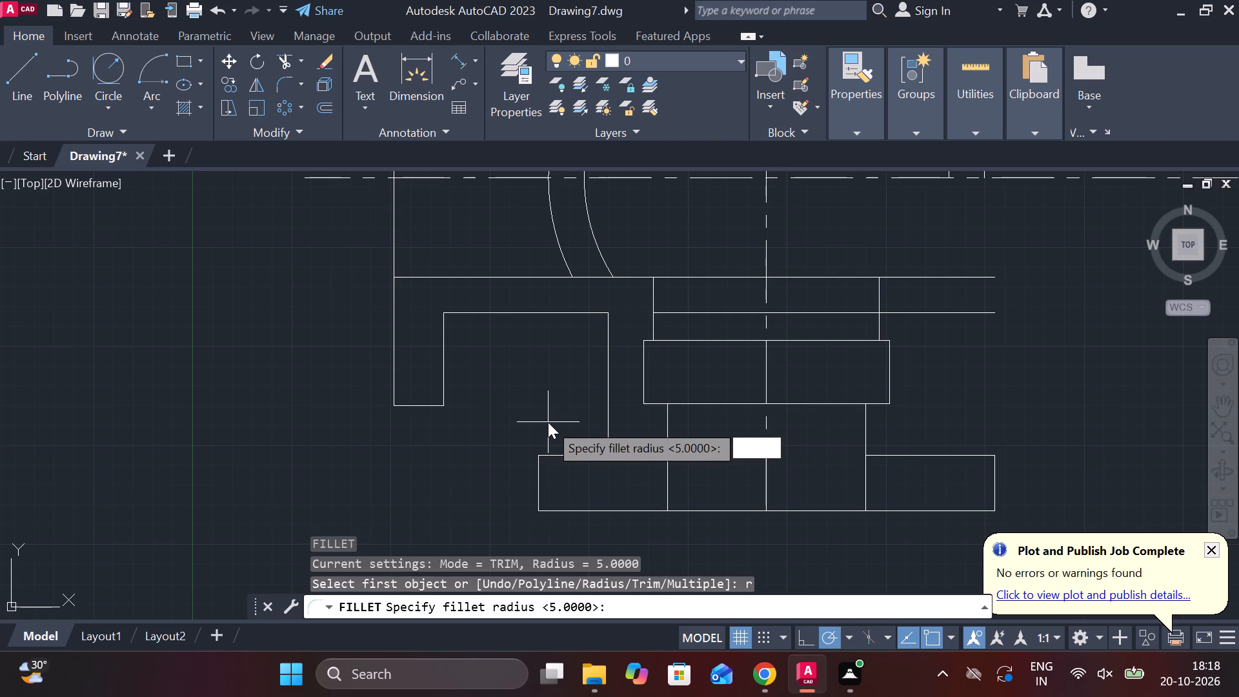
pyautogui.press('0')
pyautogui.press('Return')
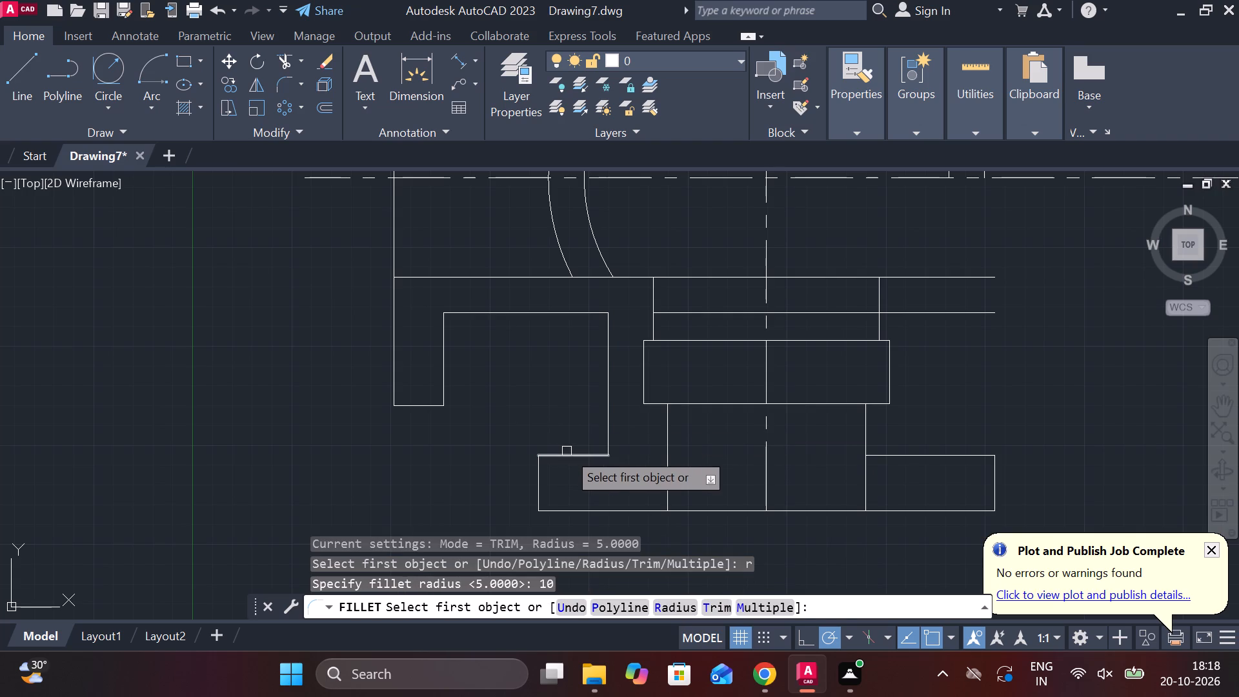
pyautogui.click(567, 451)
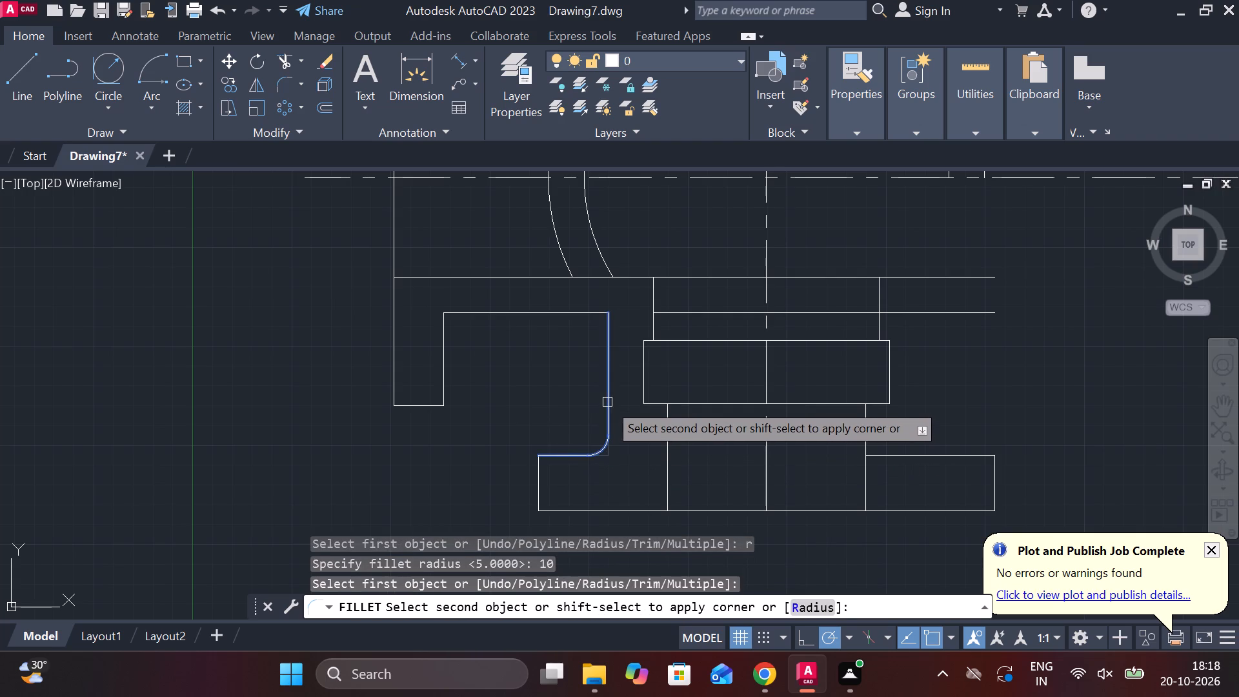
pyautogui.click(607, 402)
pyautogui.press('Escape')
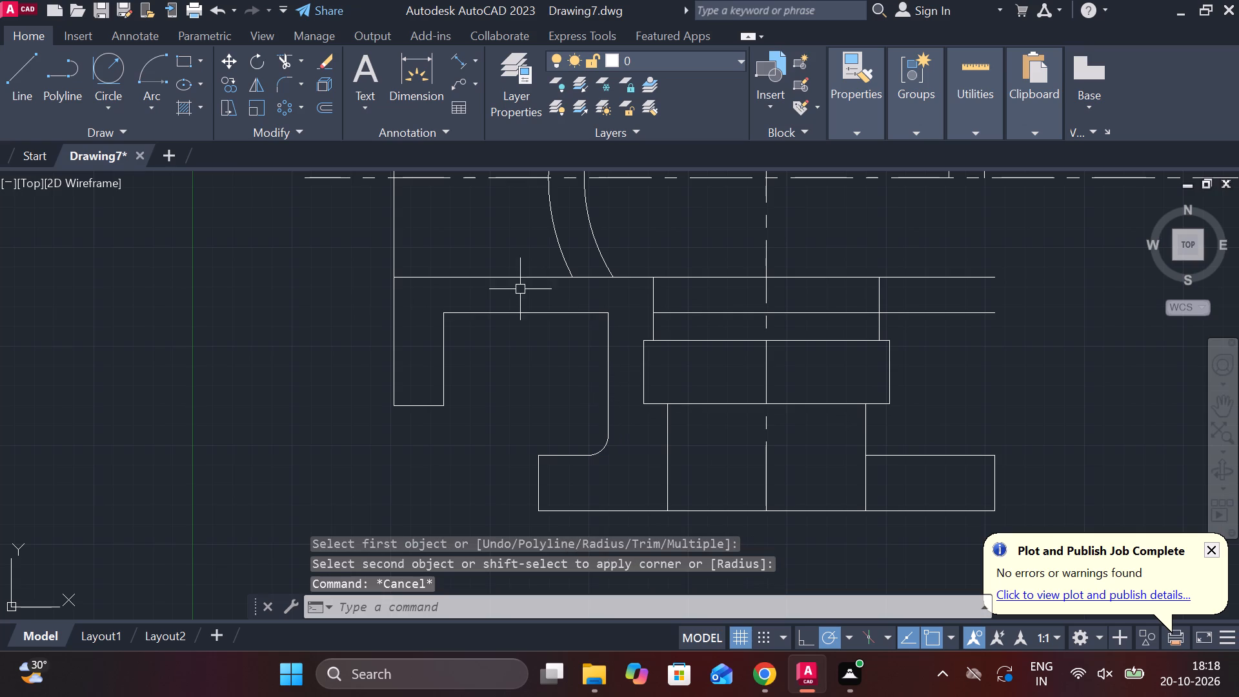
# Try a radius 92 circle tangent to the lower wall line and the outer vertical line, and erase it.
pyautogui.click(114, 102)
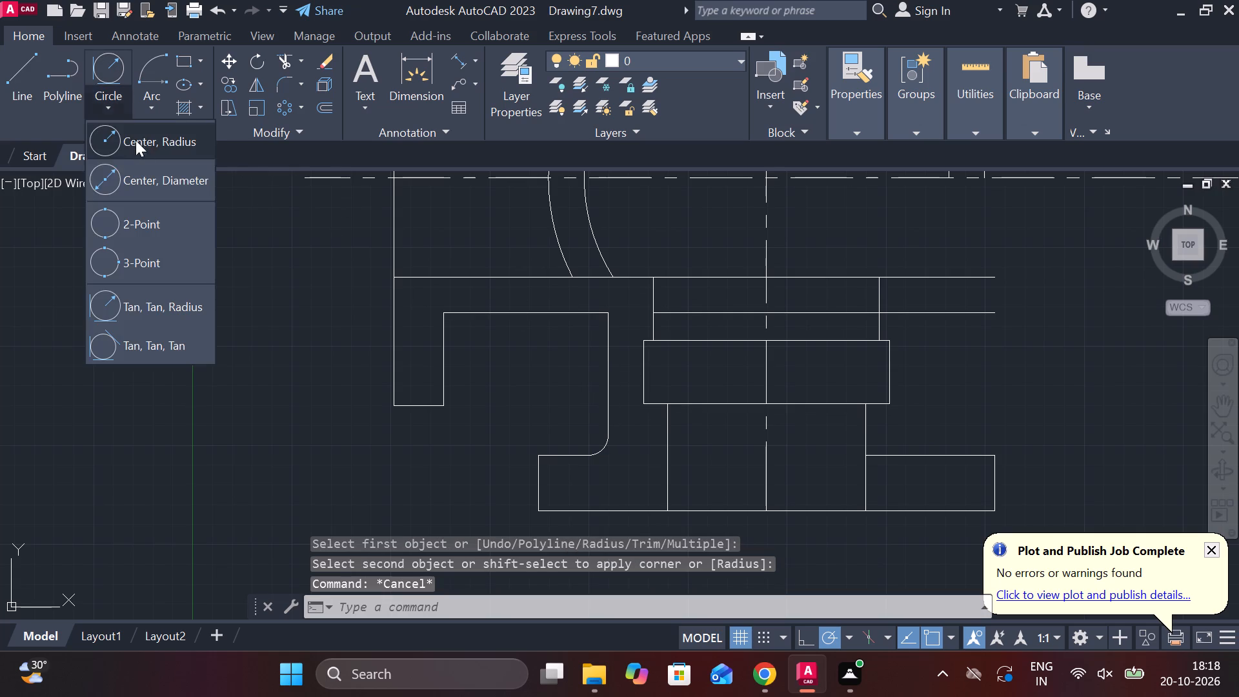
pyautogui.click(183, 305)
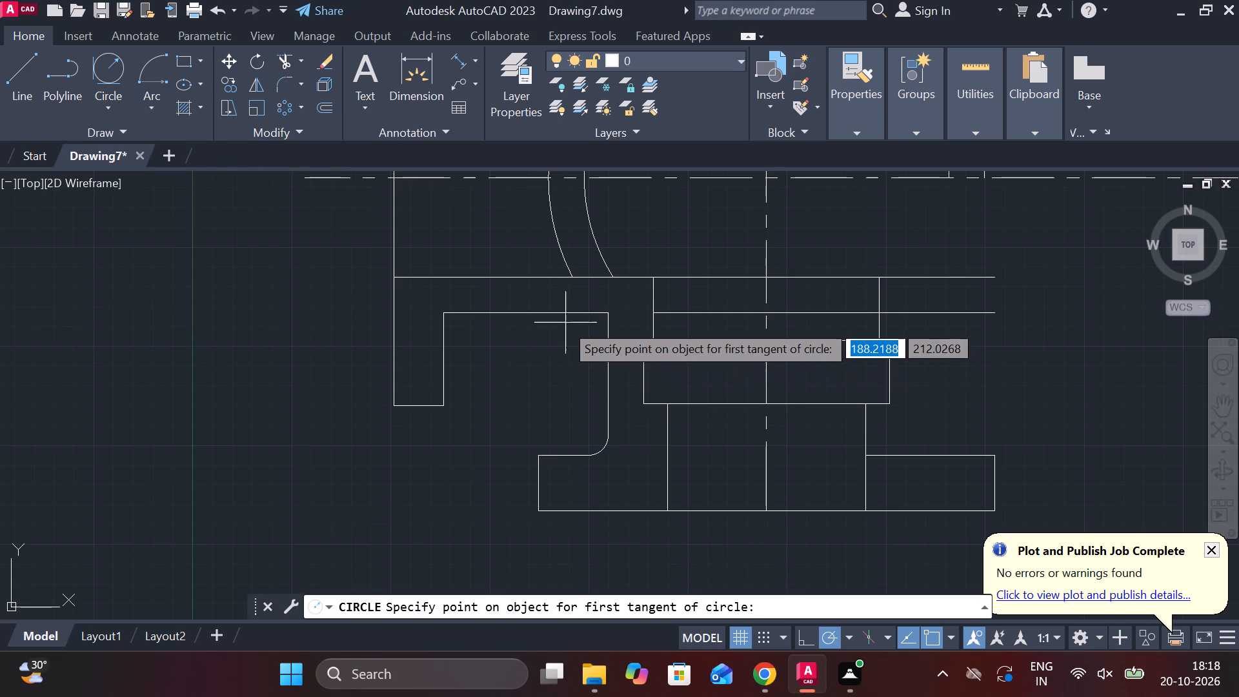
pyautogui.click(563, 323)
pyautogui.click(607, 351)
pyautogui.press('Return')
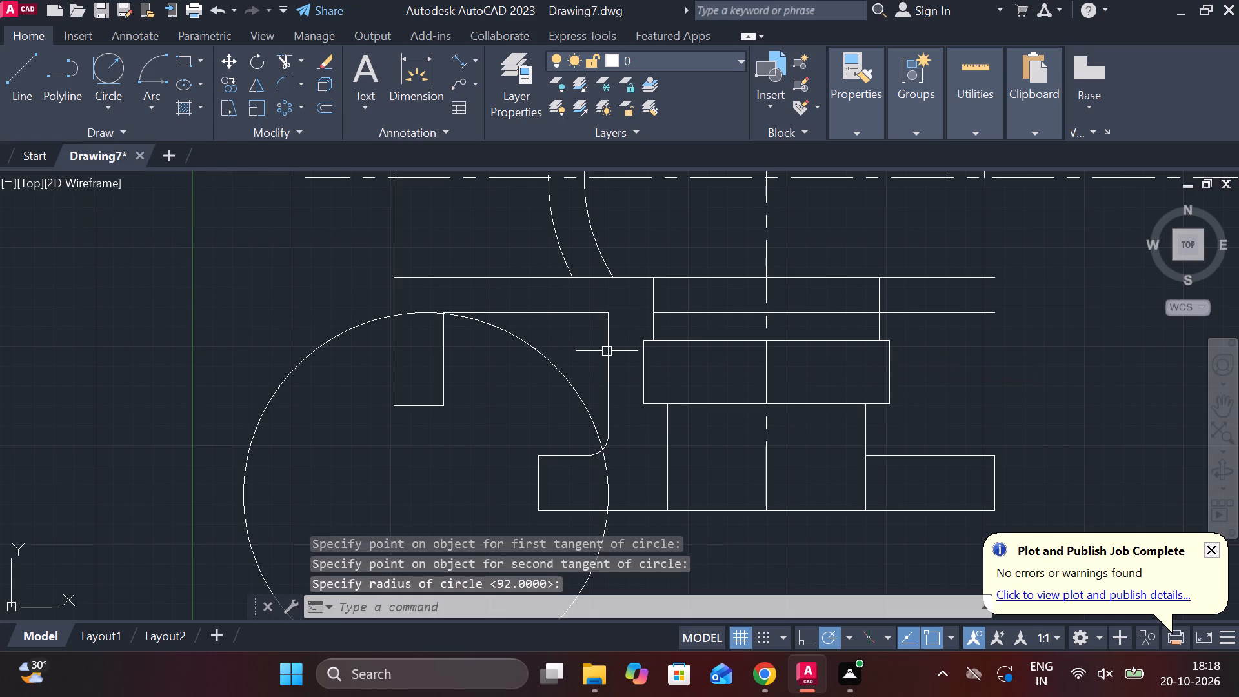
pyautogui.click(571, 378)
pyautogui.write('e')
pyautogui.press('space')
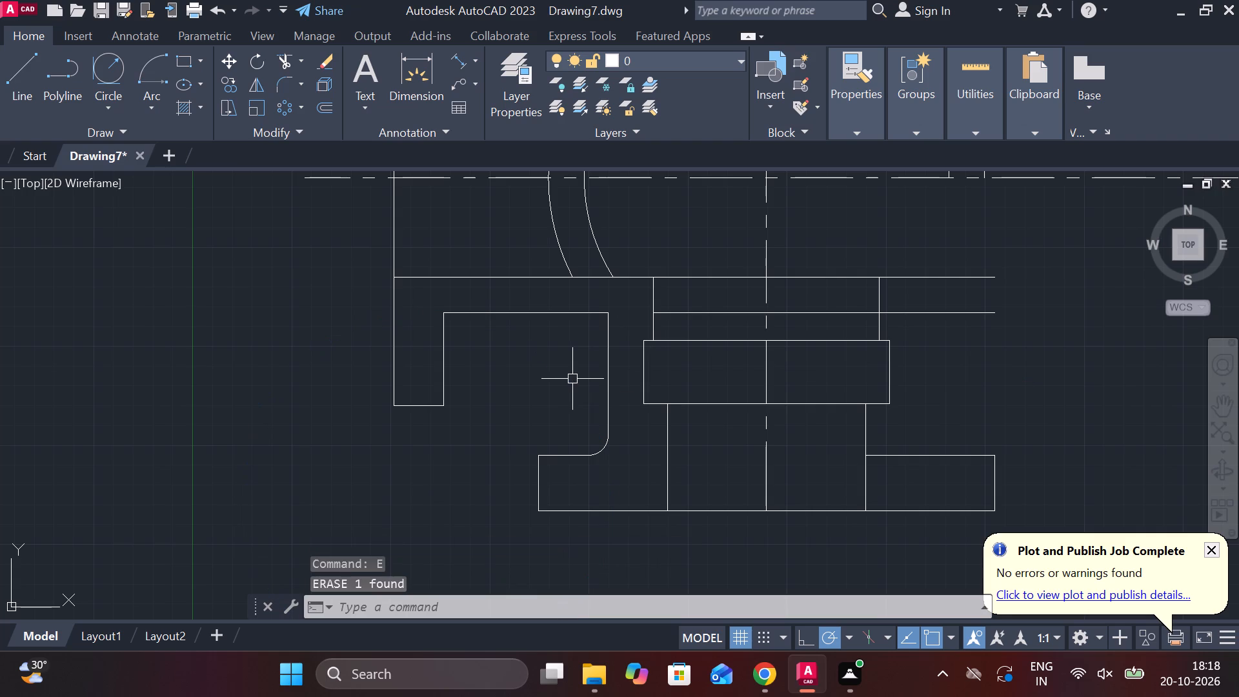
# Fillet the corner between the lower wall line and the outer vertical line with radius 20.
pyautogui.write('f r')
pyautogui.press('space')
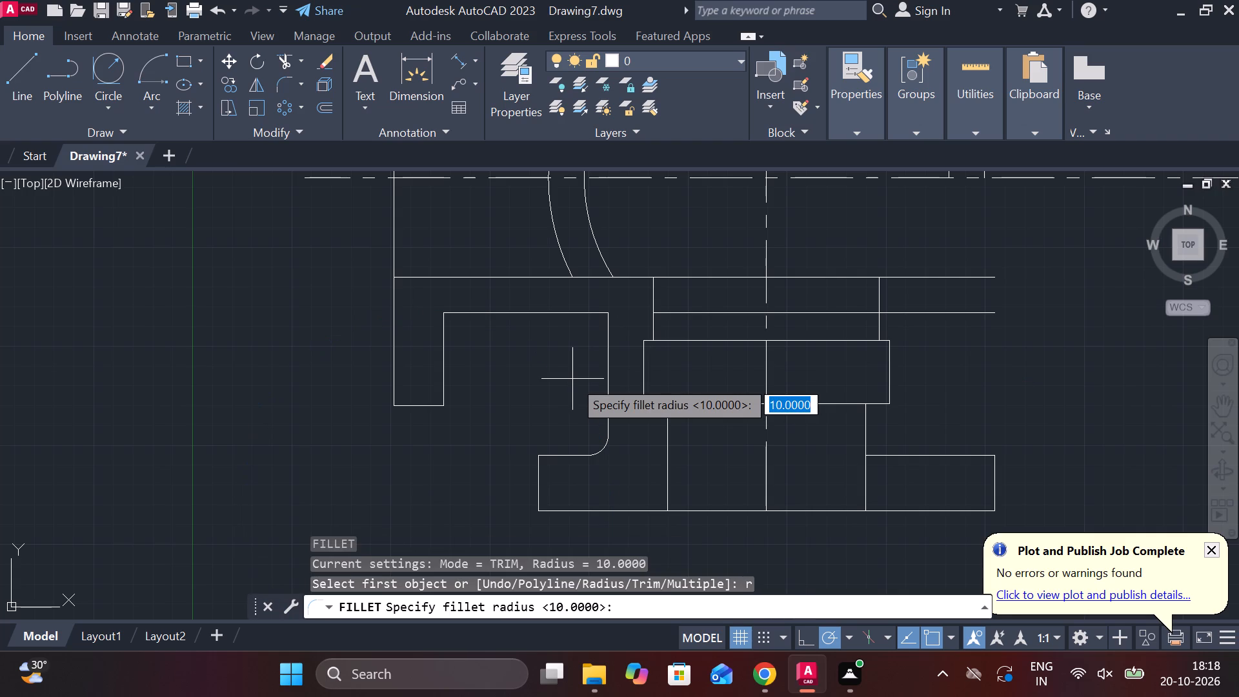
pyautogui.write('20')
pyautogui.press('Return')
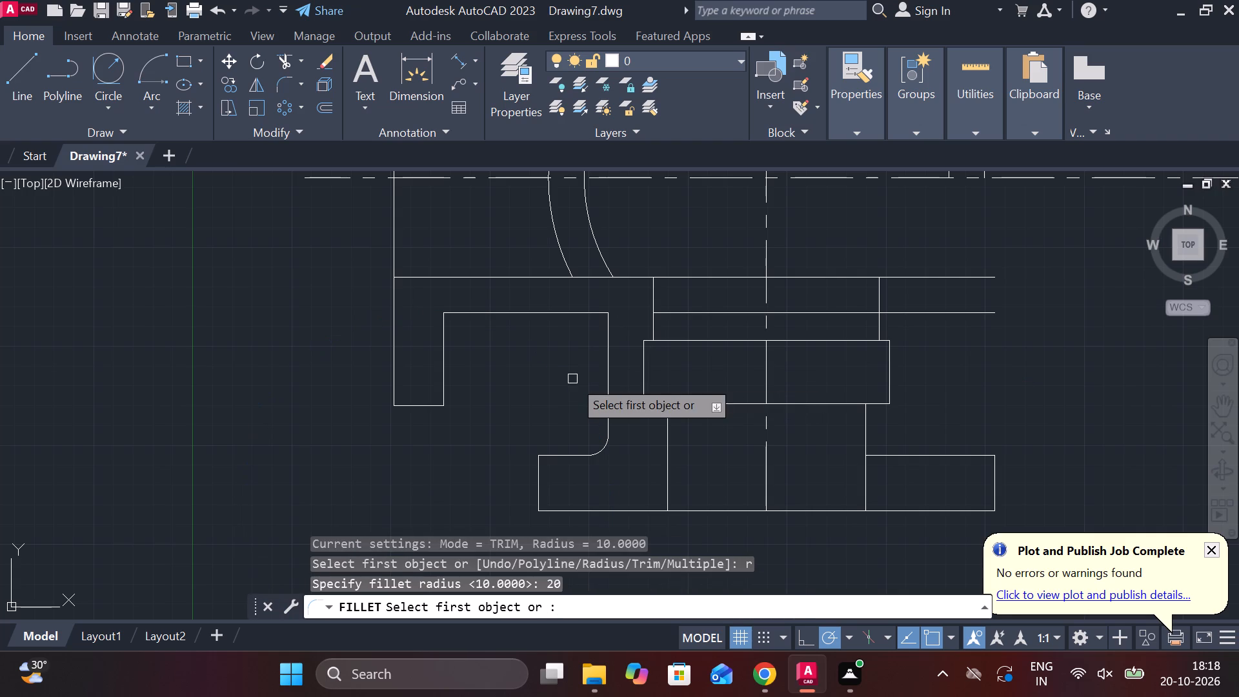
pyautogui.click(567, 316)
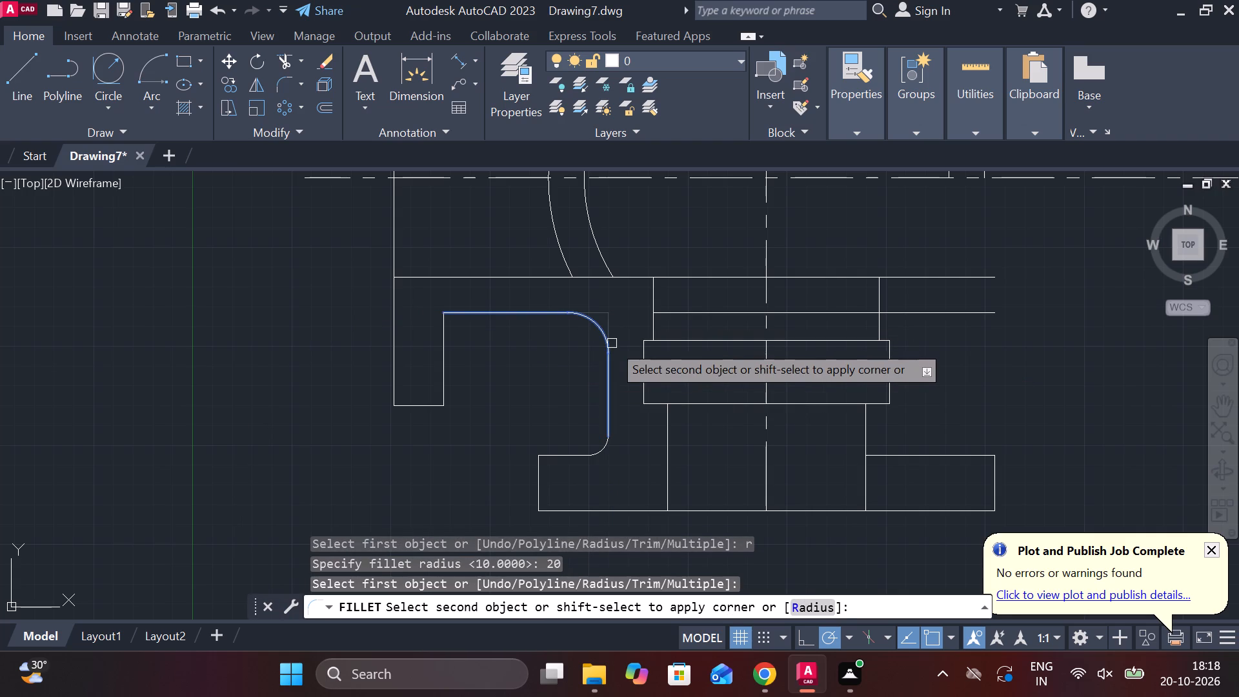
pyautogui.click(612, 343)
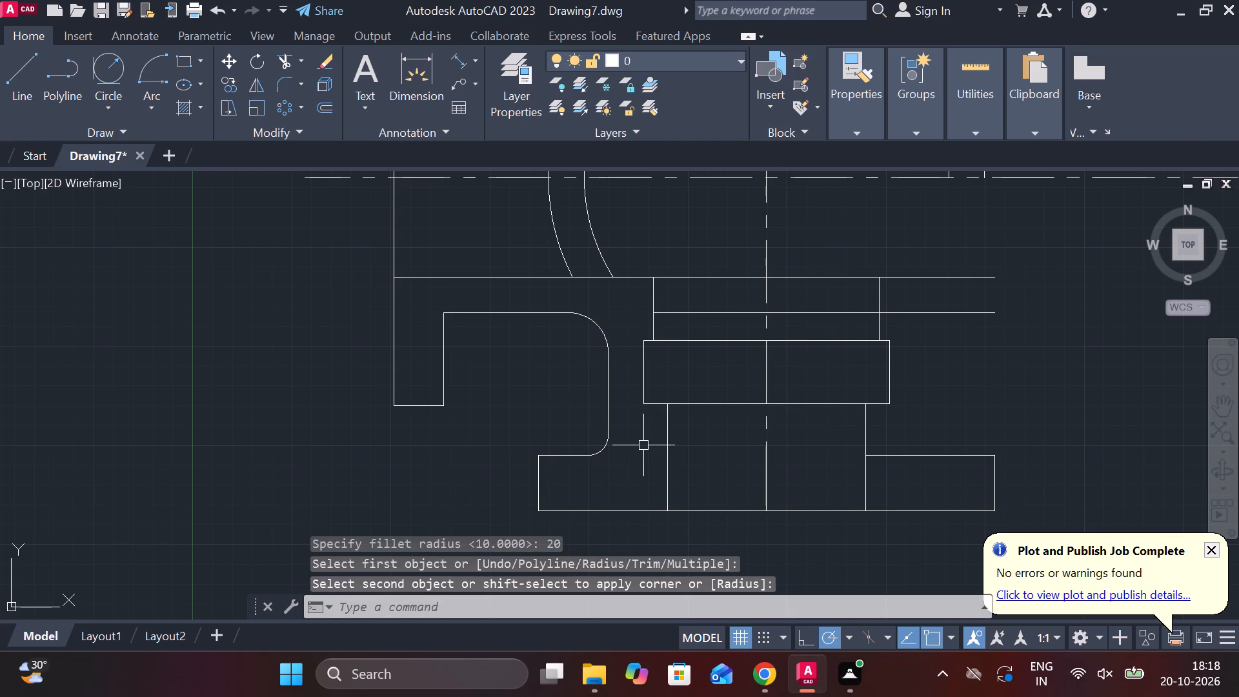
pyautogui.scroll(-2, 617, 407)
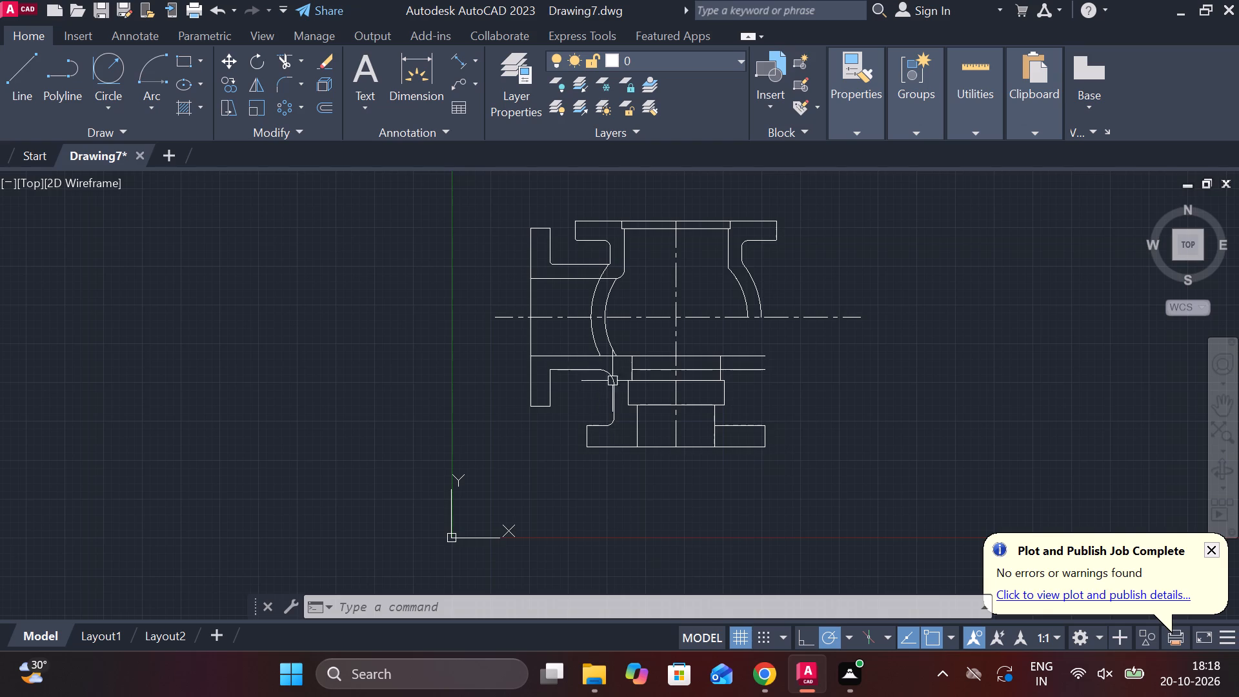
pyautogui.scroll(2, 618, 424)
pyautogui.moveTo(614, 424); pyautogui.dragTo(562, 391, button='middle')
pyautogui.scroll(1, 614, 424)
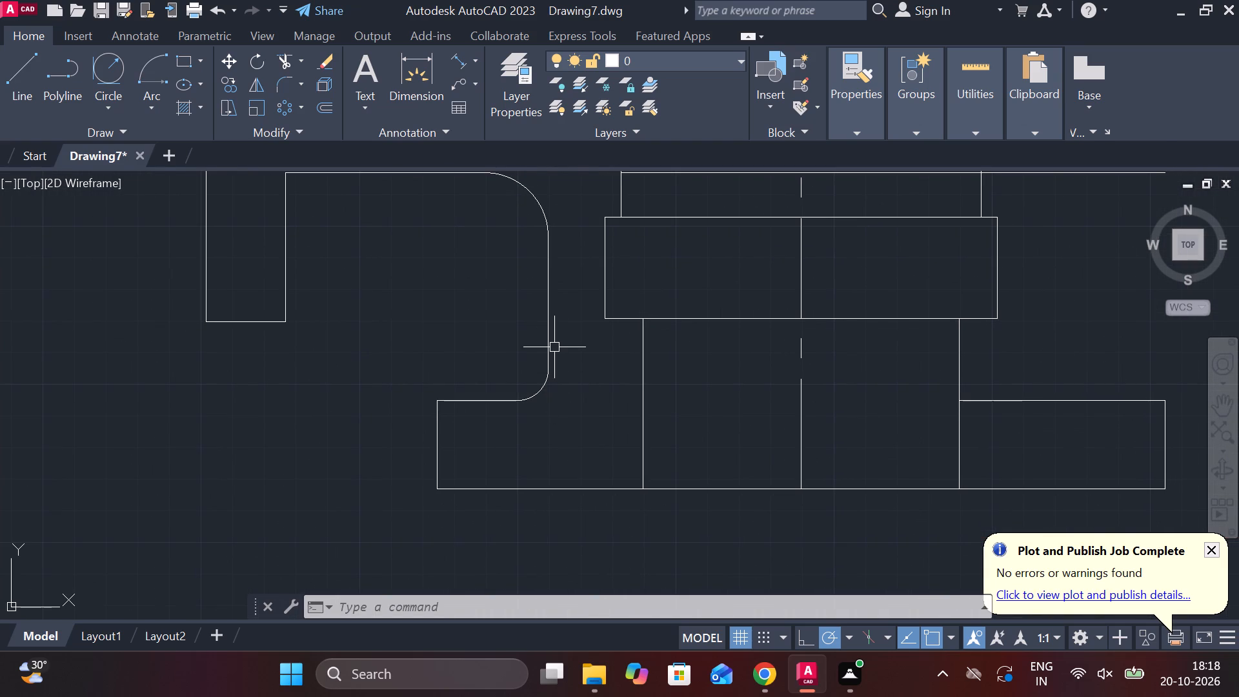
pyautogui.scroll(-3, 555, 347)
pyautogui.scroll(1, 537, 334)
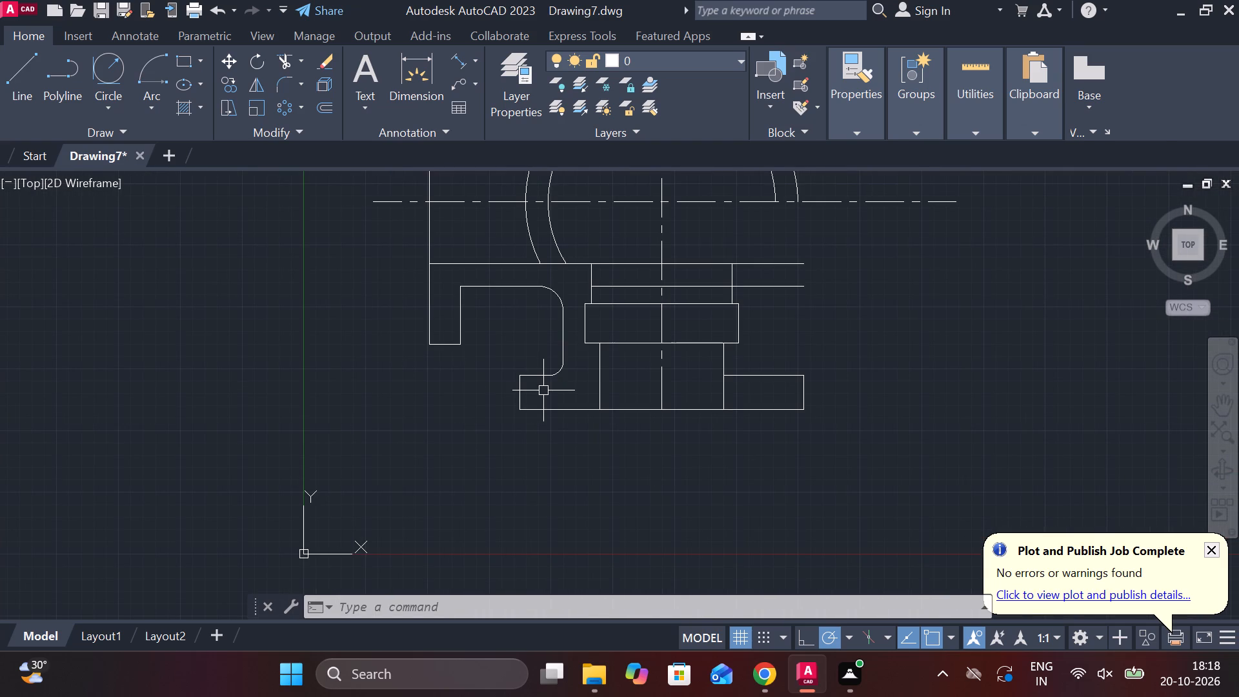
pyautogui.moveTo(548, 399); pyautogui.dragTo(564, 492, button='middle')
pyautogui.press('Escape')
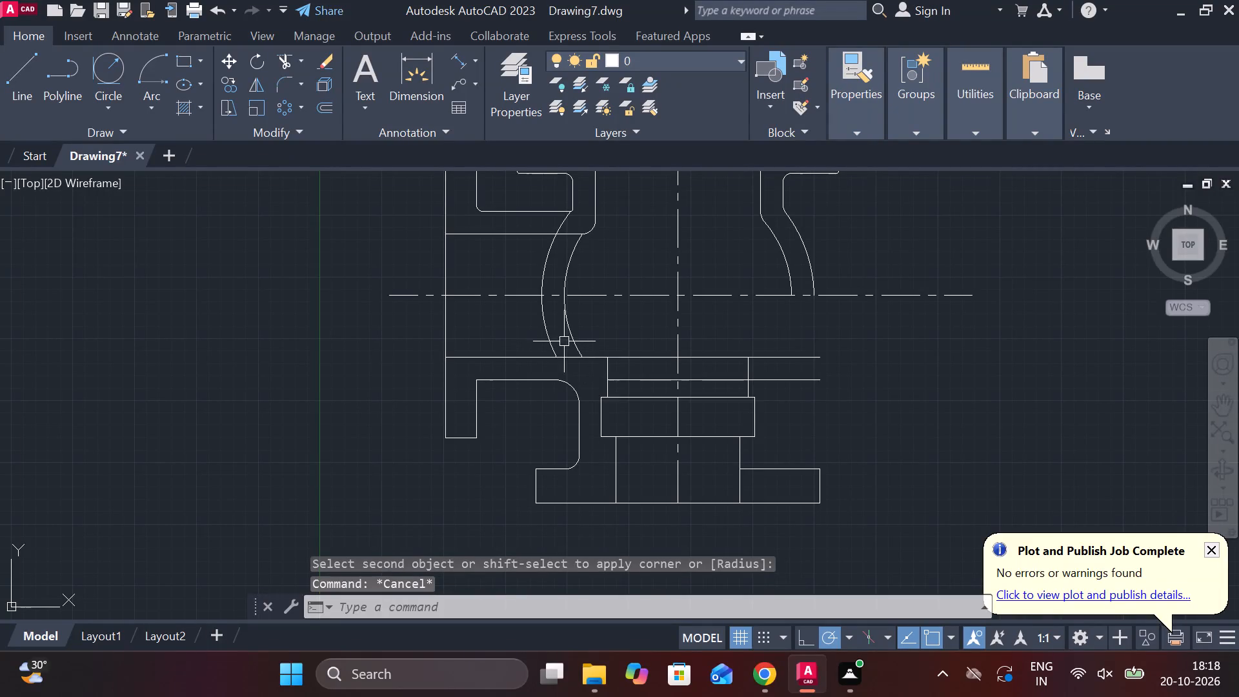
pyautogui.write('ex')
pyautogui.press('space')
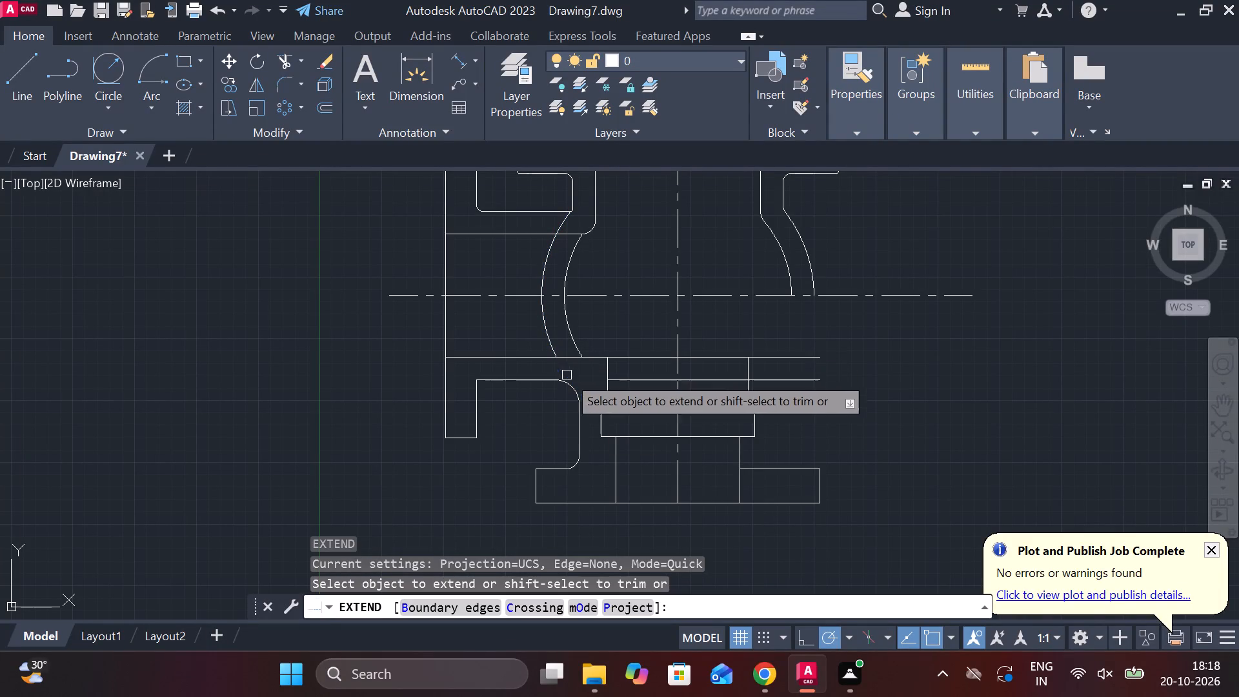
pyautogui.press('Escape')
# Undo the radius 20 fillet between the lower wall line and the outer vertical line.
pyautogui.hotkey('ctrl', 'z')
pyautogui.hotkey('ctrl', 'z')
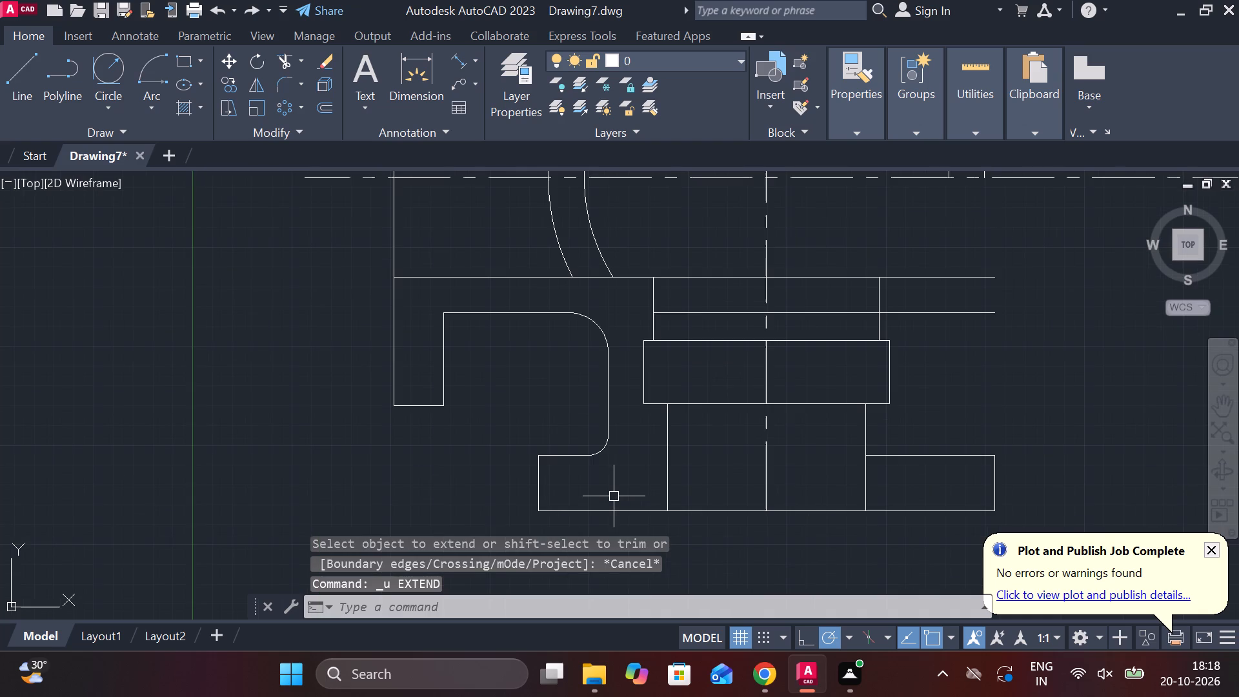
pyautogui.hotkey('ctrl', 'z')
# Extend the outer left curved-wall arc down to the lower wall line.
pyautogui.write('ex')
pyautogui.press('space')
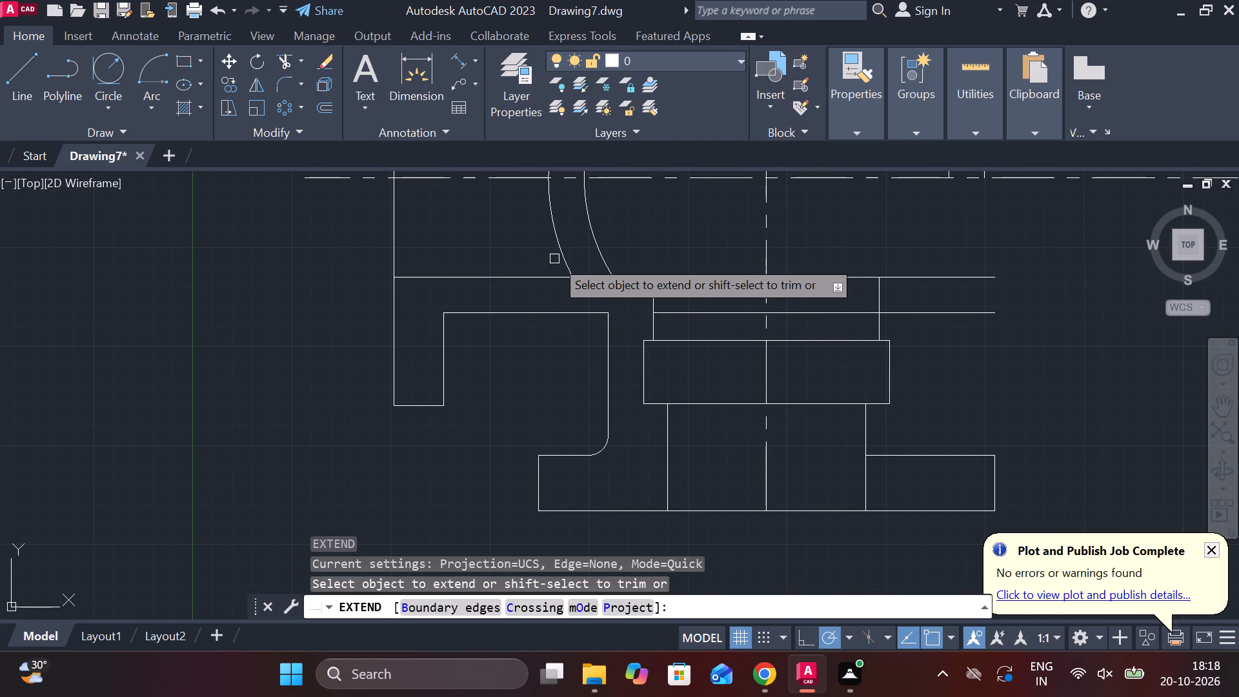
pyautogui.click(558, 254)
pyautogui.press('Escape')
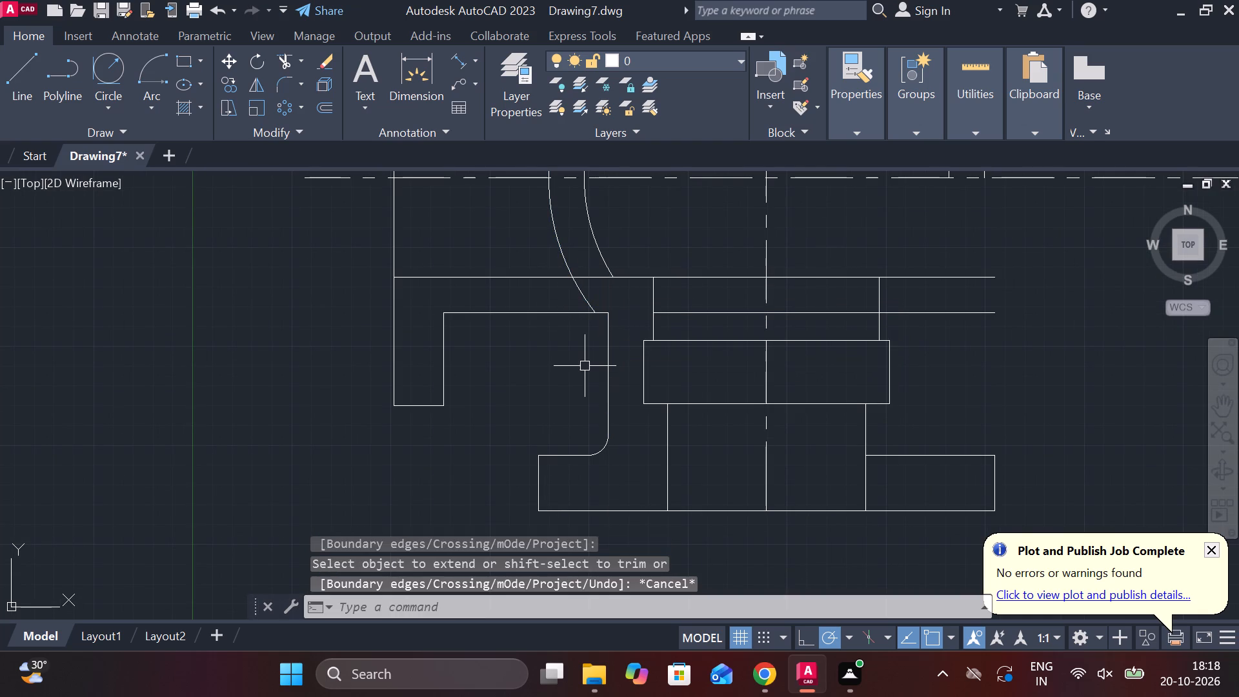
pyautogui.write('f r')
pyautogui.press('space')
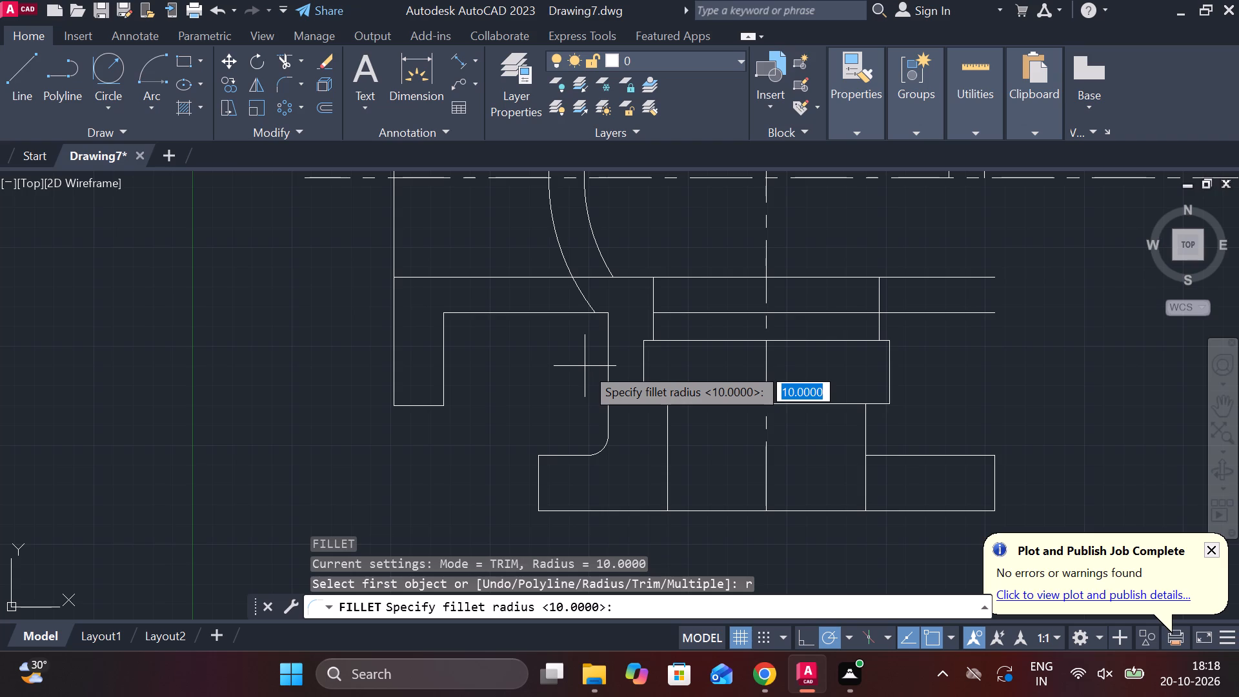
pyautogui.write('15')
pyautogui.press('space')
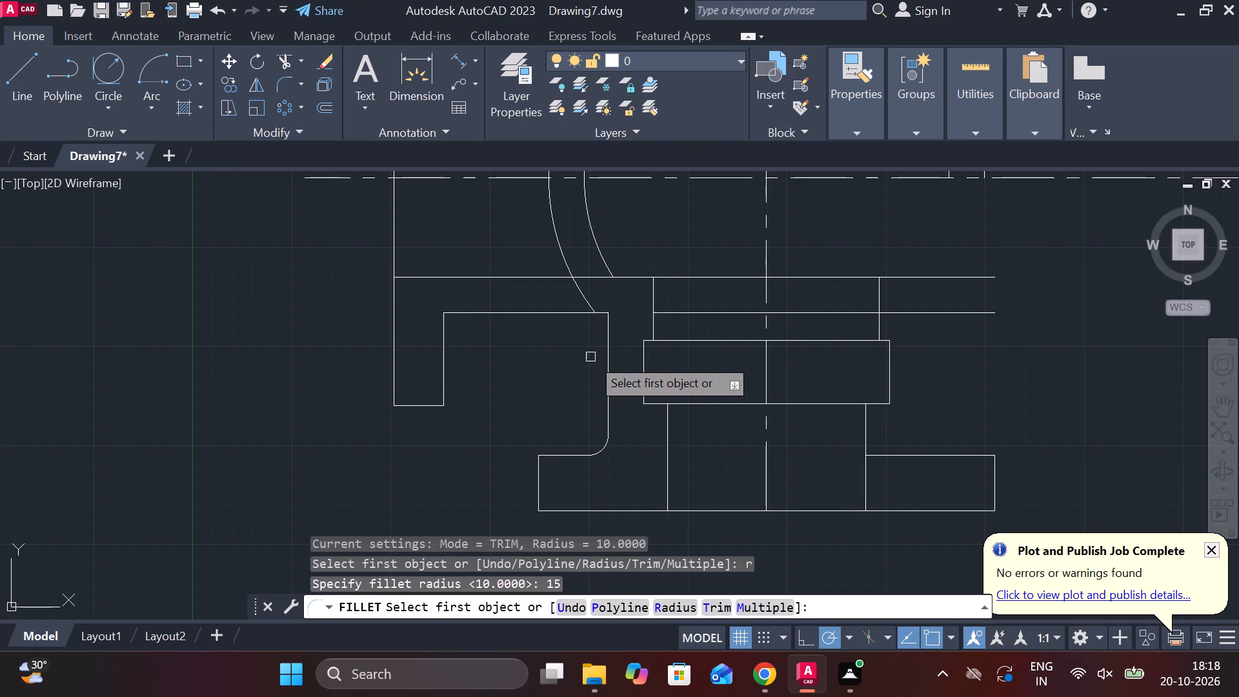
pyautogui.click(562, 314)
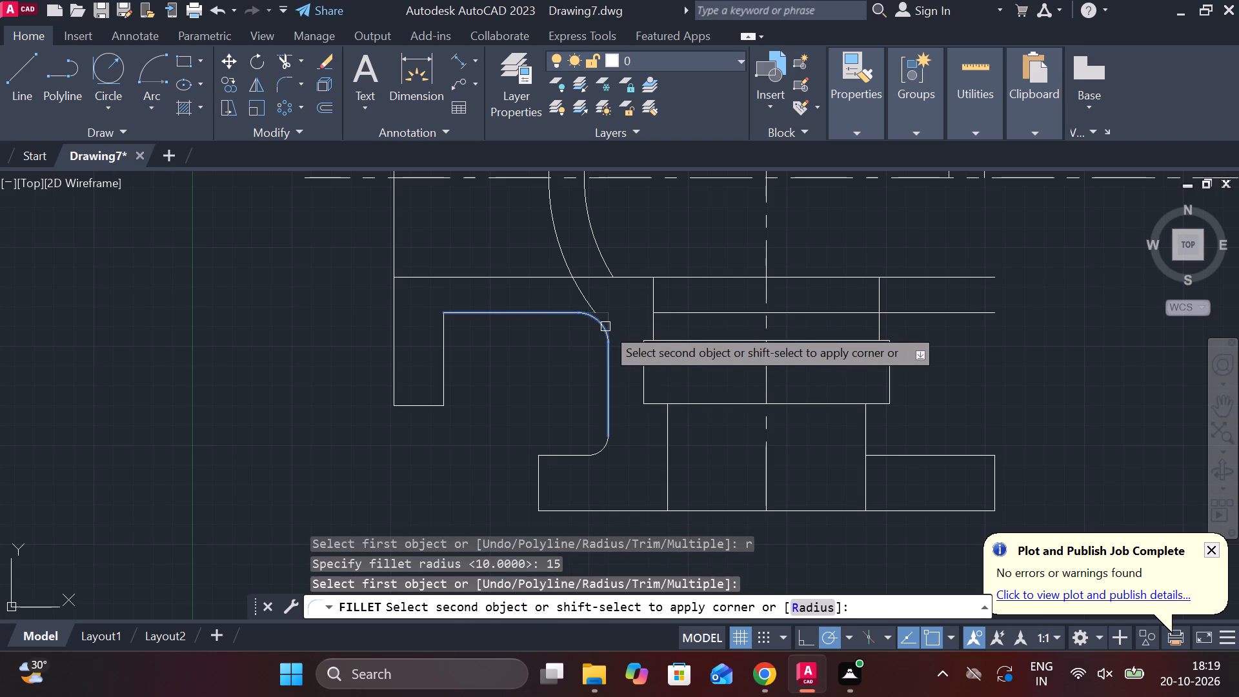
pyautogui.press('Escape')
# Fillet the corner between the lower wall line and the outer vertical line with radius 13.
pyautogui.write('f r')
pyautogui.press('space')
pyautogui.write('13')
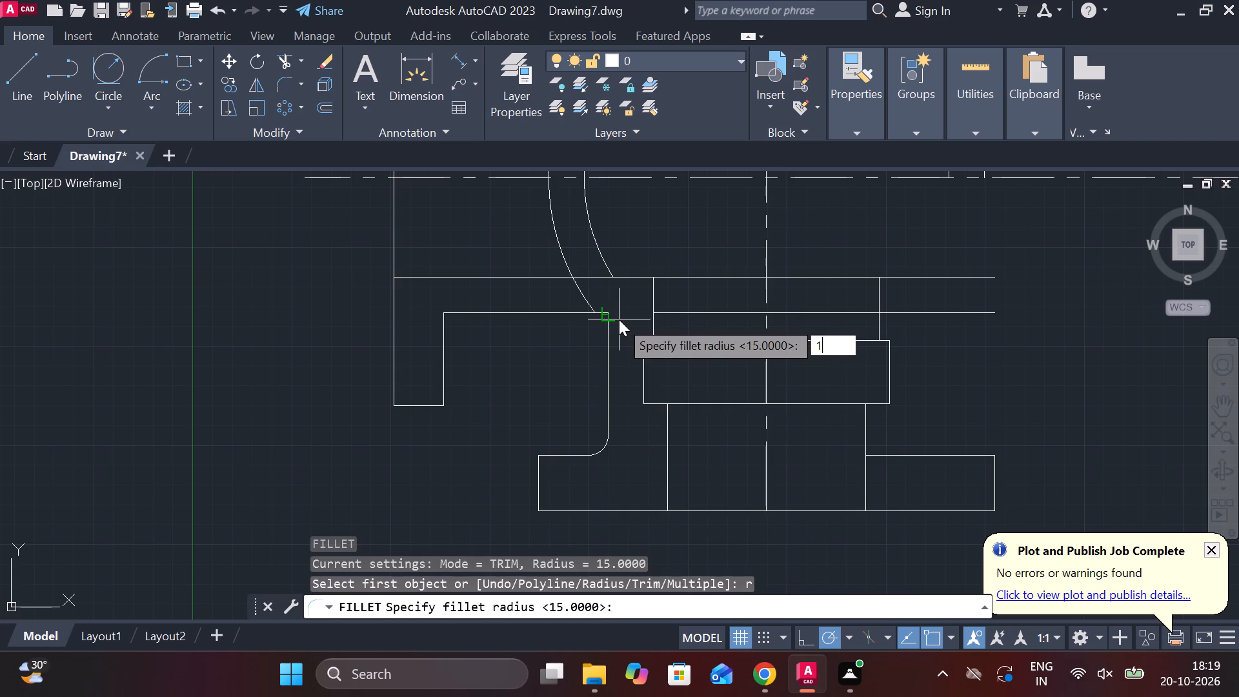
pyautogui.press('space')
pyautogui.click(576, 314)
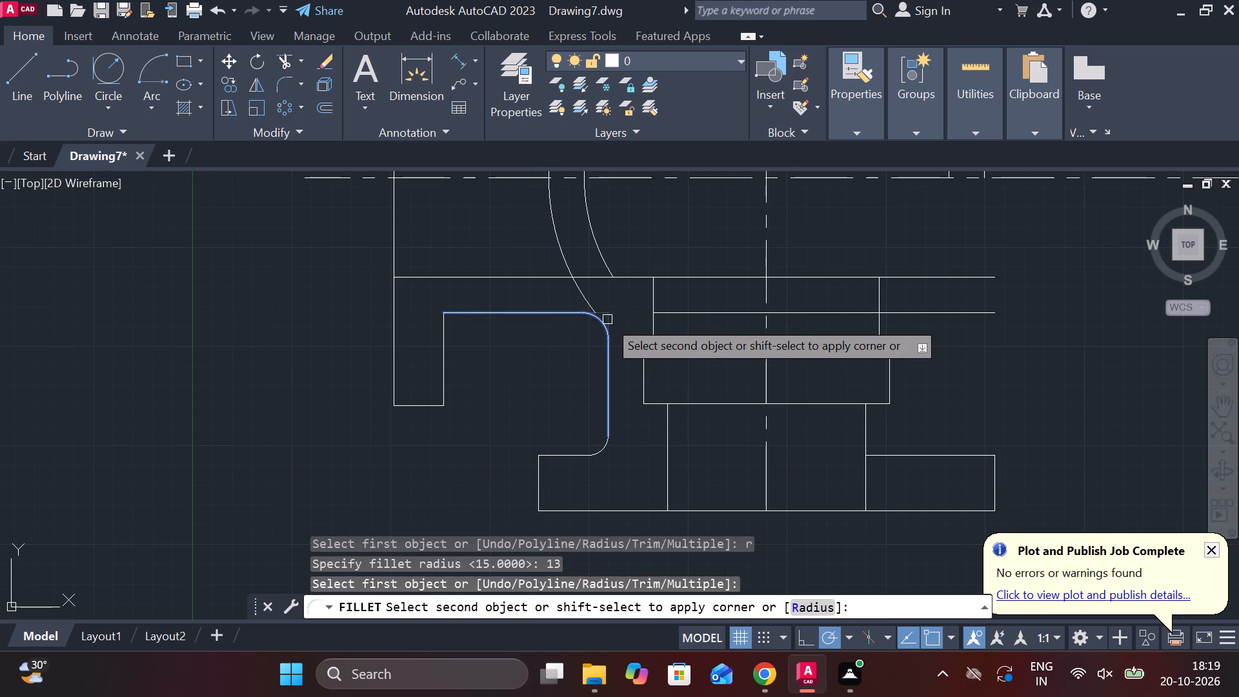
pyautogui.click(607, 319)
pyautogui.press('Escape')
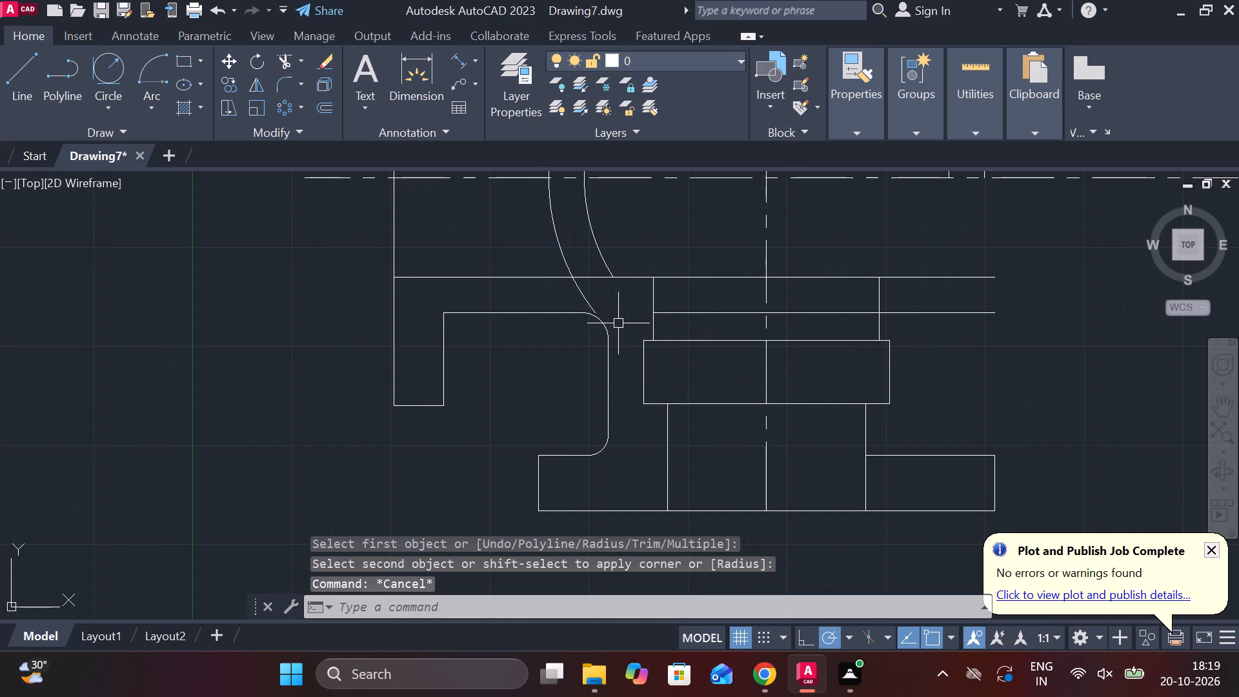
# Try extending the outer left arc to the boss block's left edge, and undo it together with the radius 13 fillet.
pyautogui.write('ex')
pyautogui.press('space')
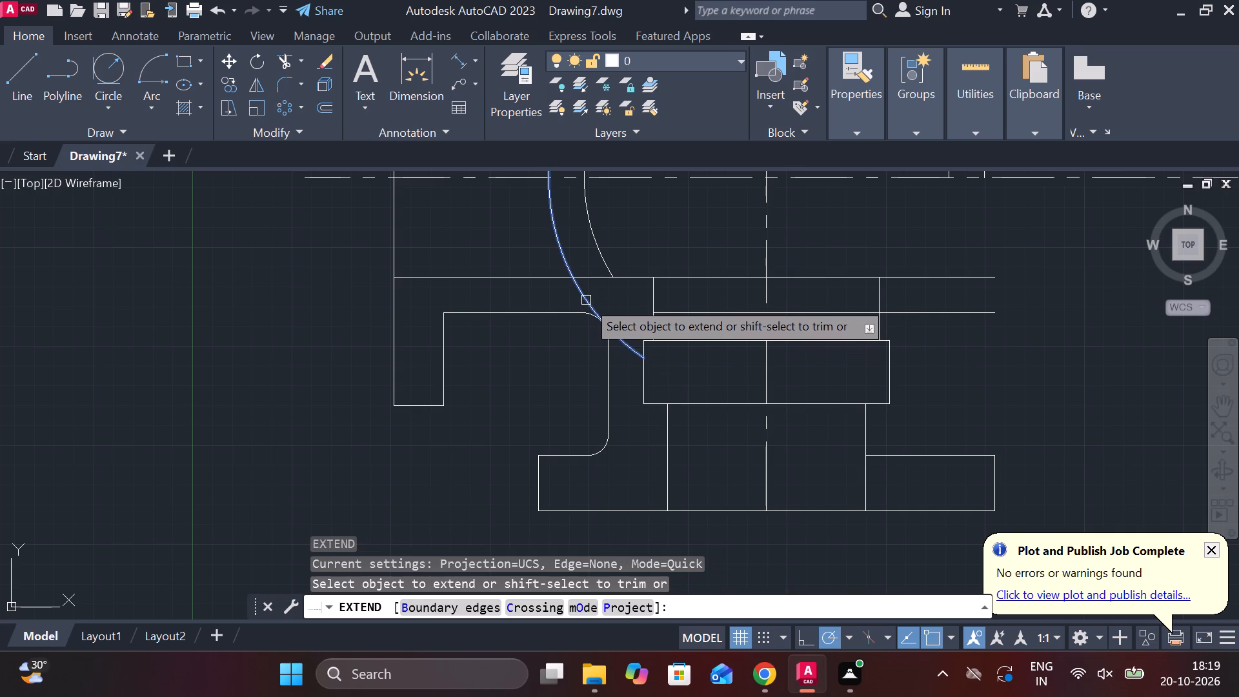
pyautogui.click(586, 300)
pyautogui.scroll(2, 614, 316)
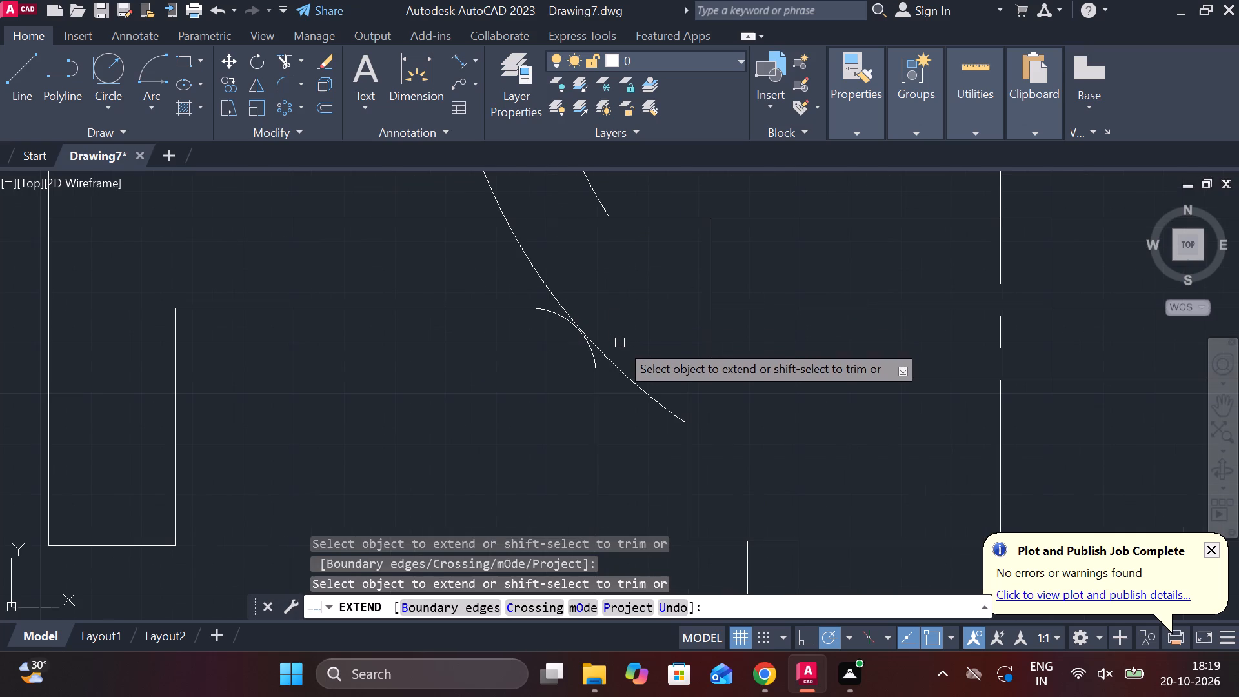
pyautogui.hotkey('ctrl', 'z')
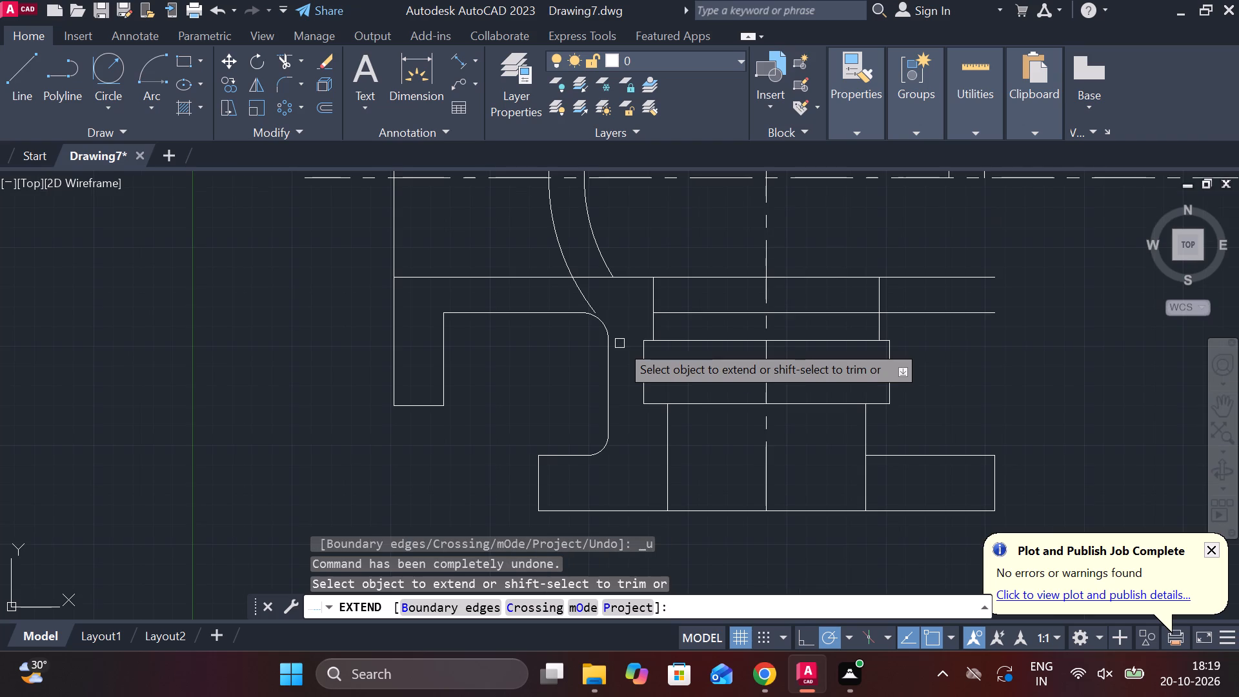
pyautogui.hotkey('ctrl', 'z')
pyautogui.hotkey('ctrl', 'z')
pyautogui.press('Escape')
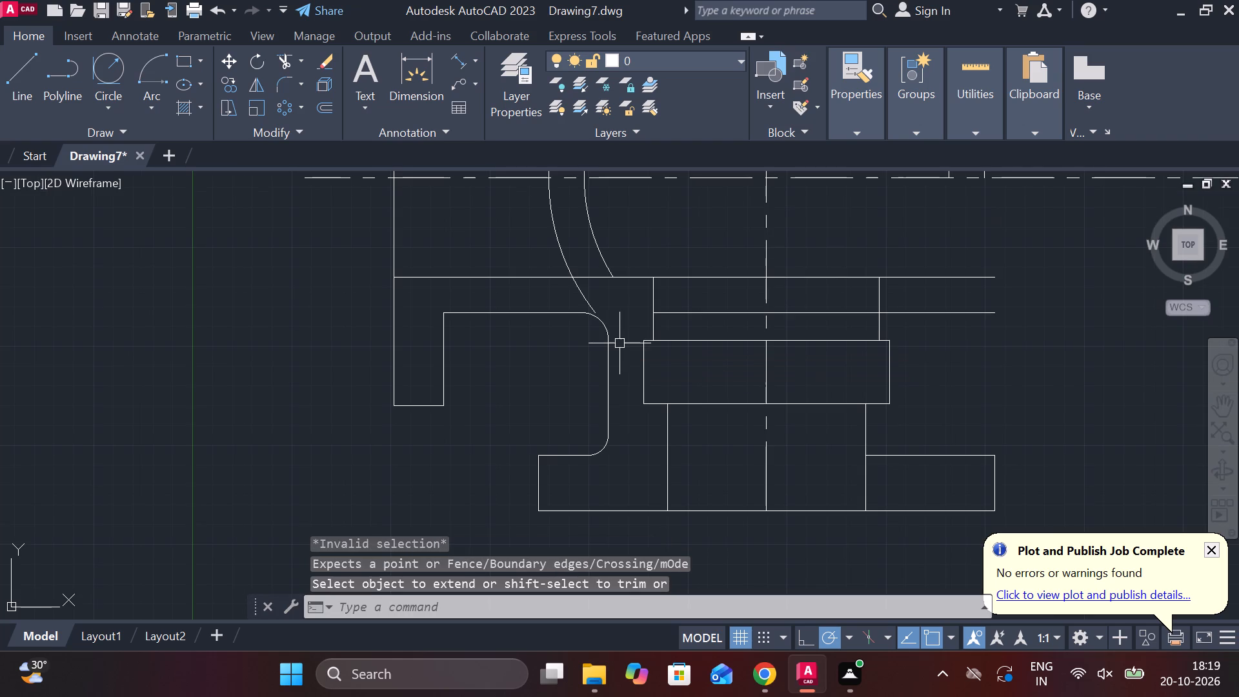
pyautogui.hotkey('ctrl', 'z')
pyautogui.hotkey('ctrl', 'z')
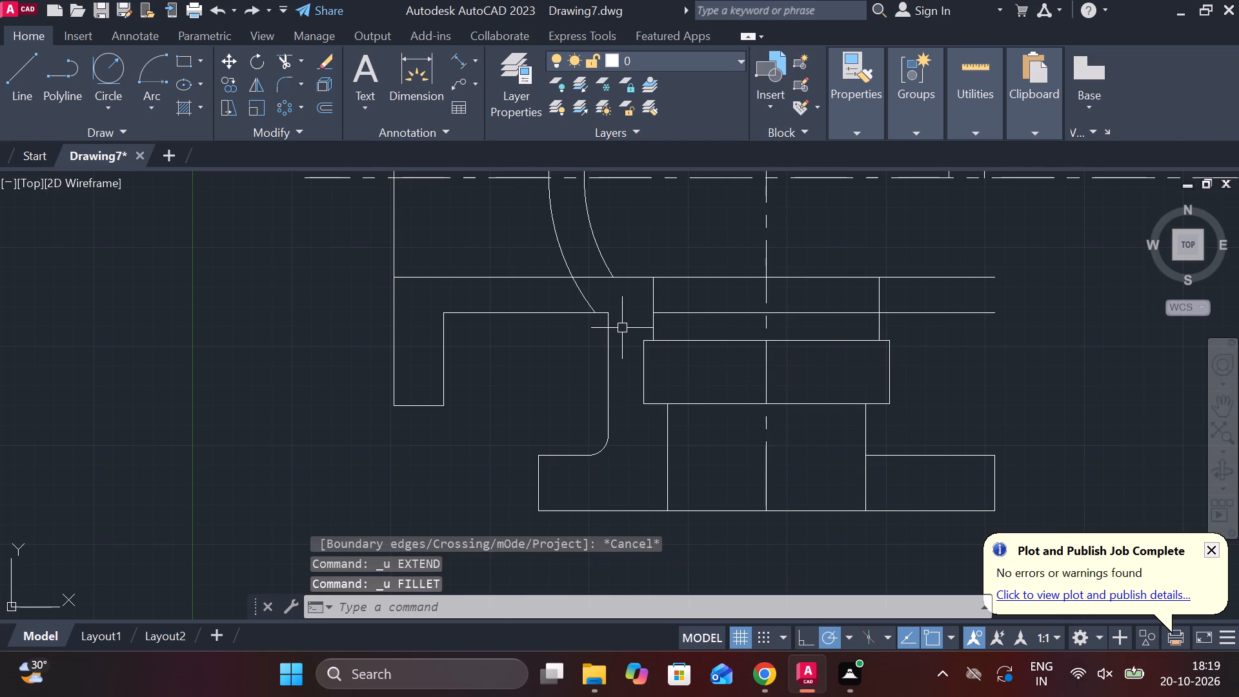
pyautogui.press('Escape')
# Fillet the corner between the lower wall line and the outer vertical line with radius 14.
pyautogui.write('f r 14')
pyautogui.press('space')
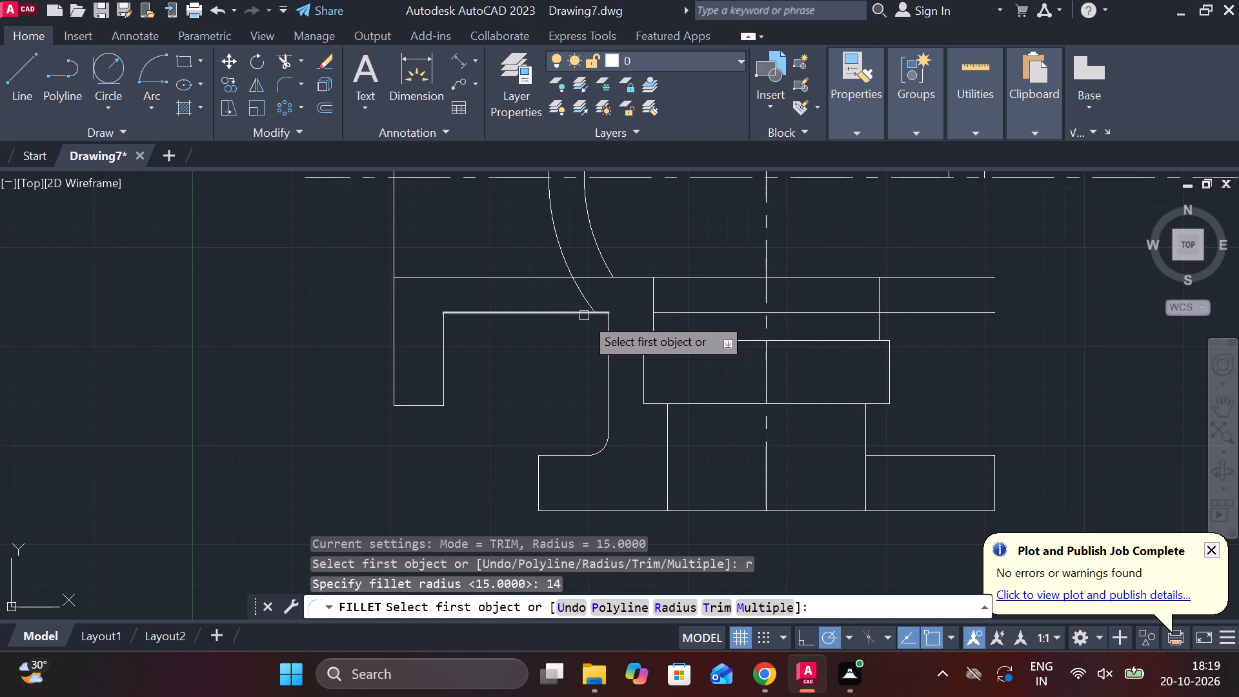
pyautogui.click(570, 316)
pyautogui.click(610, 334)
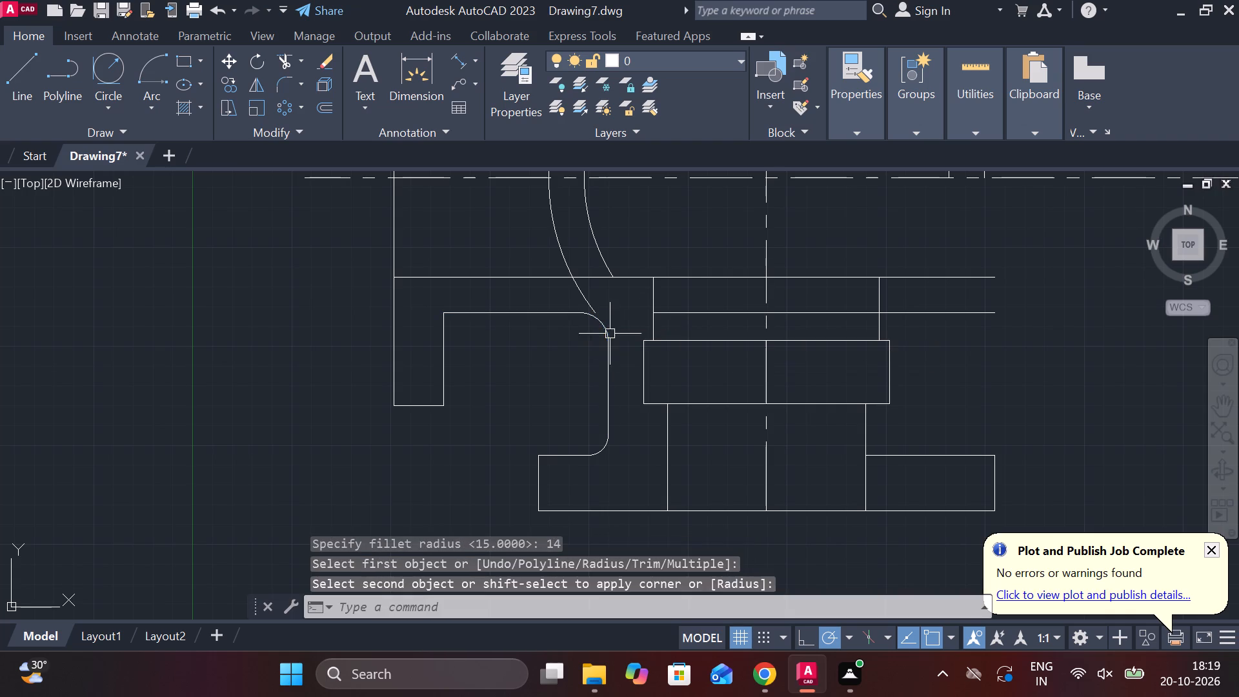
pyautogui.press('Escape')
# Extend the outer left curved-wall arc past the new fillet to the left edge of the boss block.
pyautogui.press('e')
pyautogui.press('x')
pyautogui.press('space')
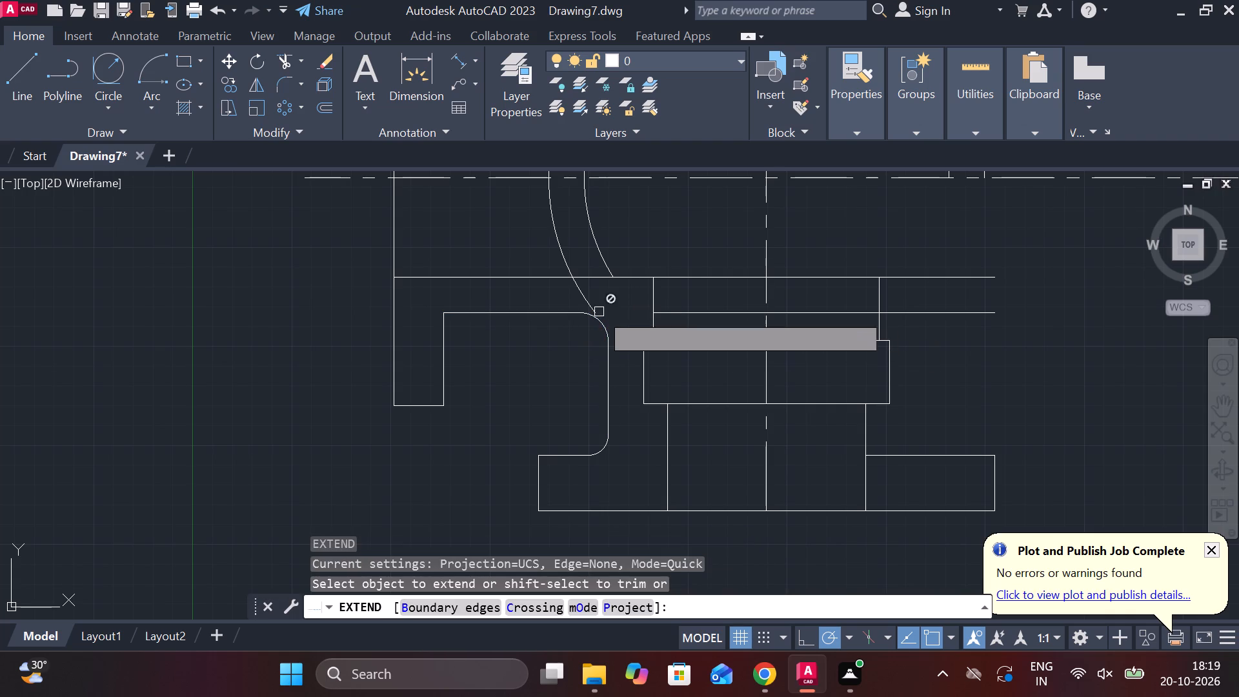
pyautogui.click(589, 304)
pyautogui.scroll(2, 628, 308)
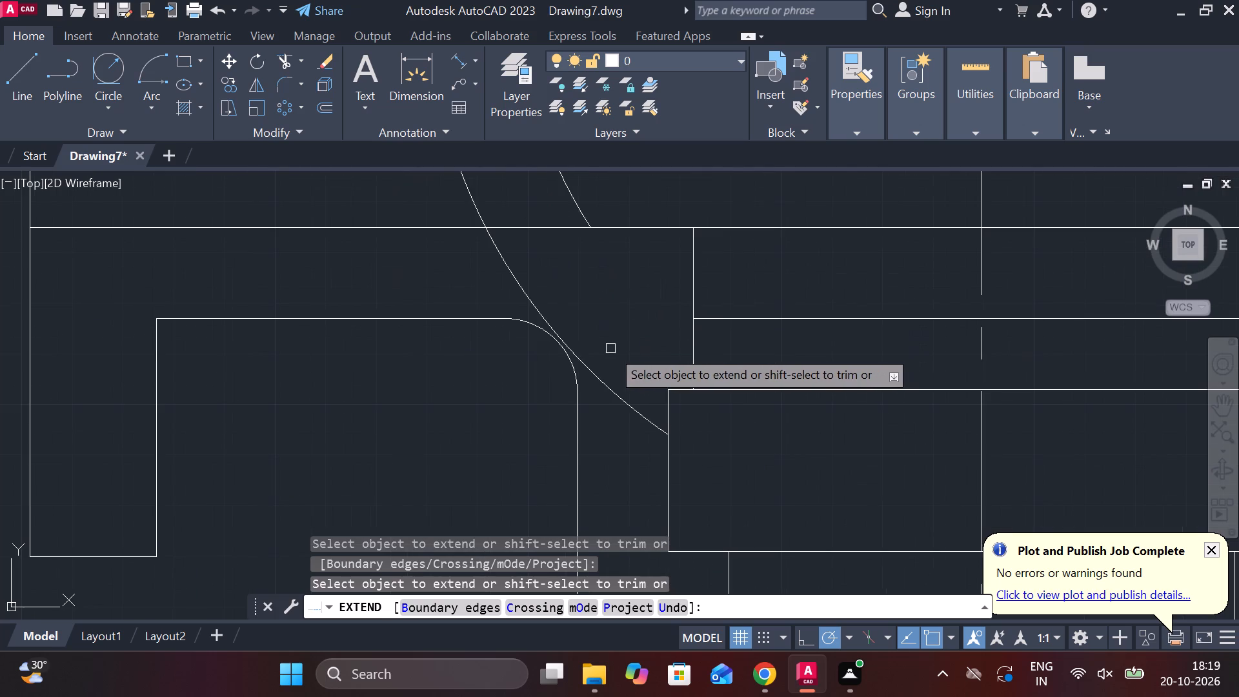
pyautogui.press('Escape')
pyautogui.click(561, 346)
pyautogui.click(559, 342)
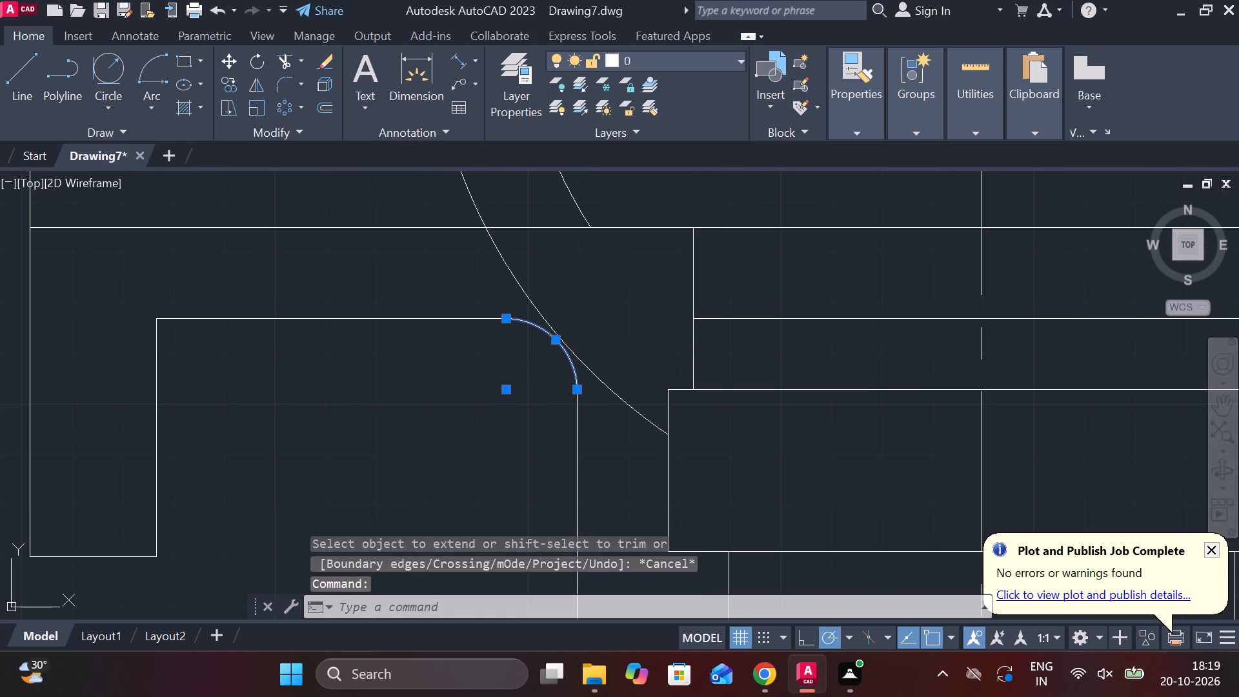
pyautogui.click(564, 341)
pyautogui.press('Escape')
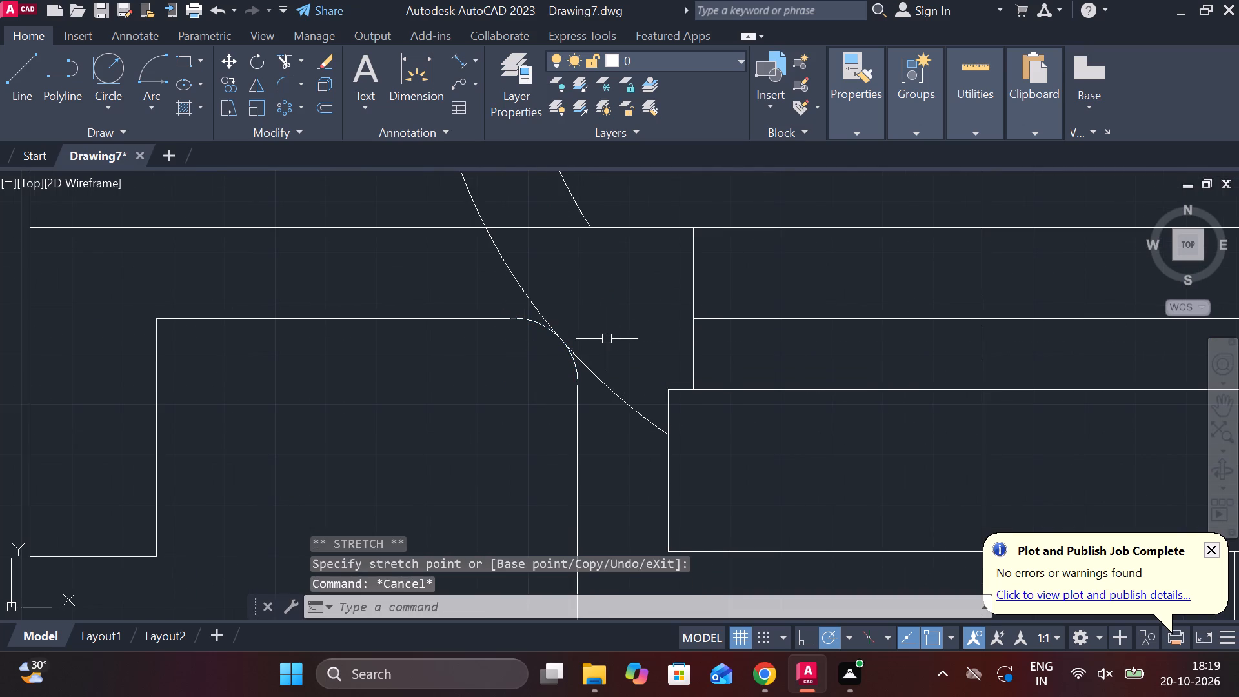
# Trim the outer left arc's overhang between the radius 14 fillet and the boss block.
pyautogui.write('tr')
pyautogui.press('space')
pyautogui.click(602, 378)
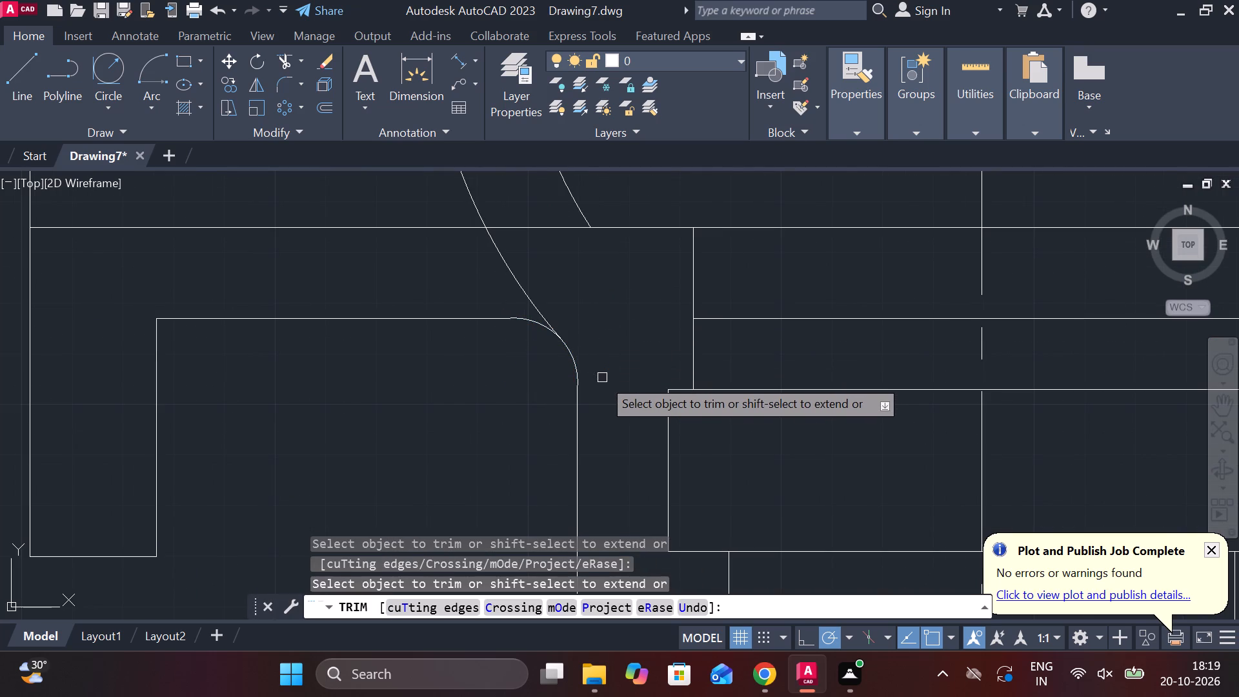
pyautogui.scroll(-3, 599, 369)
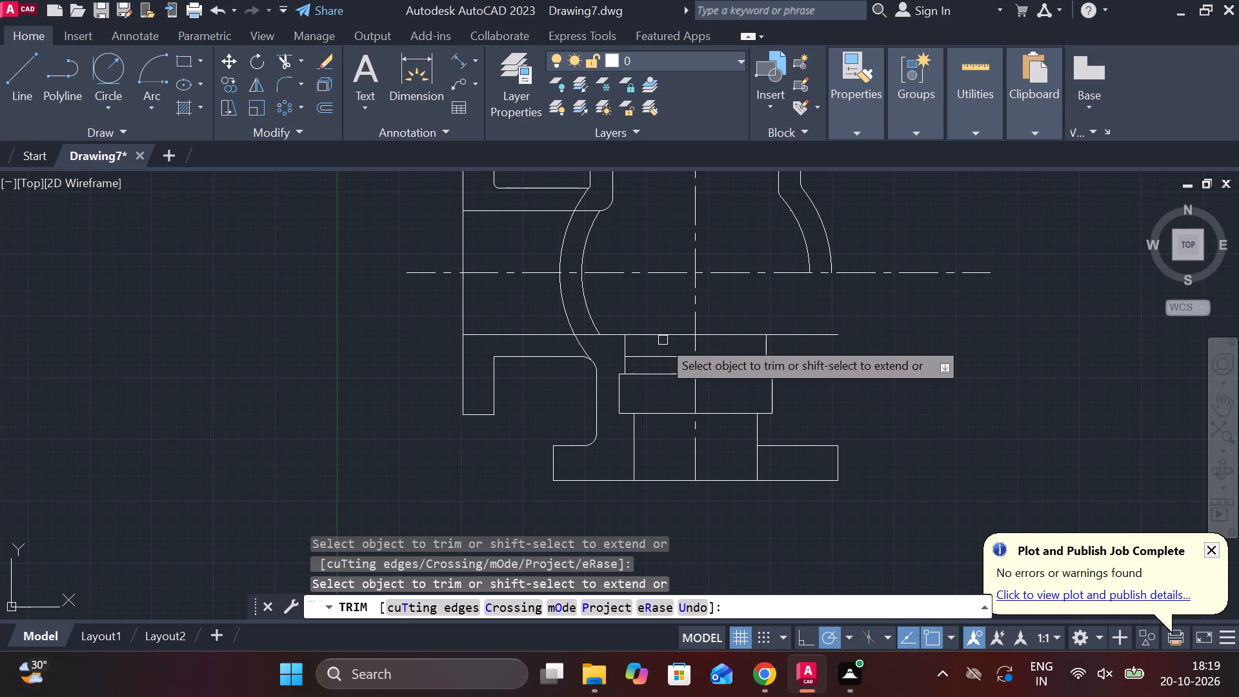
pyautogui.moveTo(646, 316); pyautogui.dragTo(625, 400, button='middle')
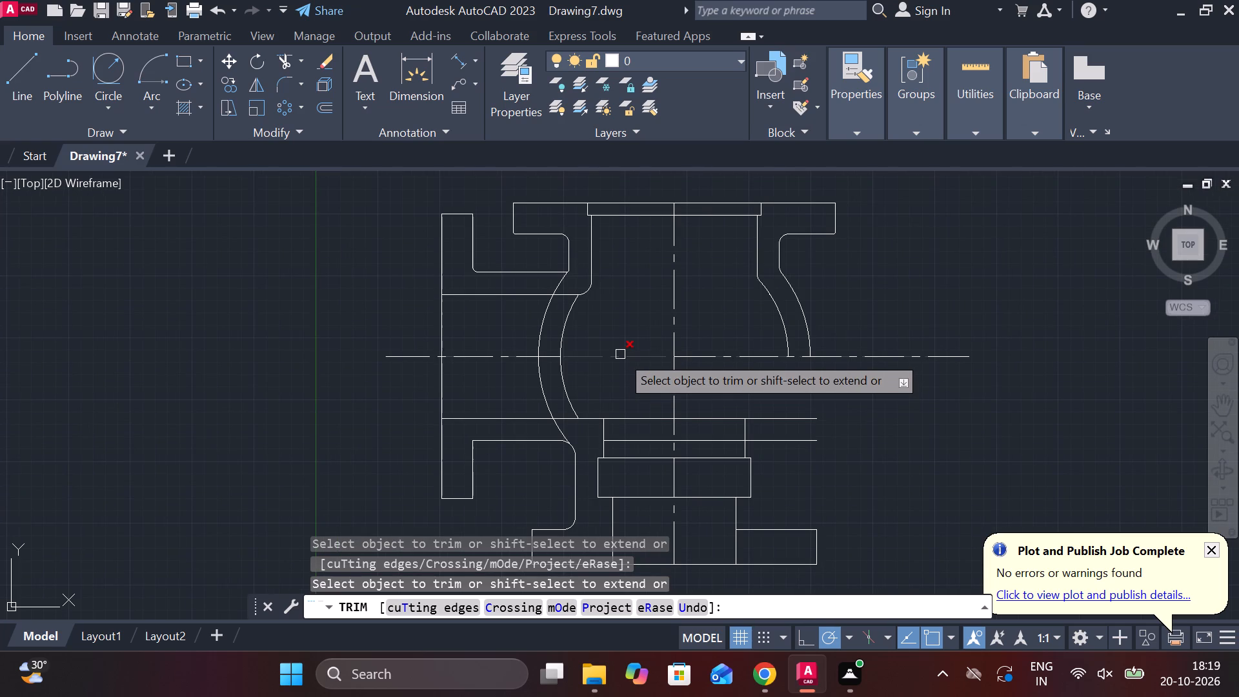
pyautogui.press('Escape')
# Load the DASHED linetype from acadiso.lin into the drawing for the two left curved-wall arcs.
pyautogui.click(567, 317)
pyautogui.click(545, 327)
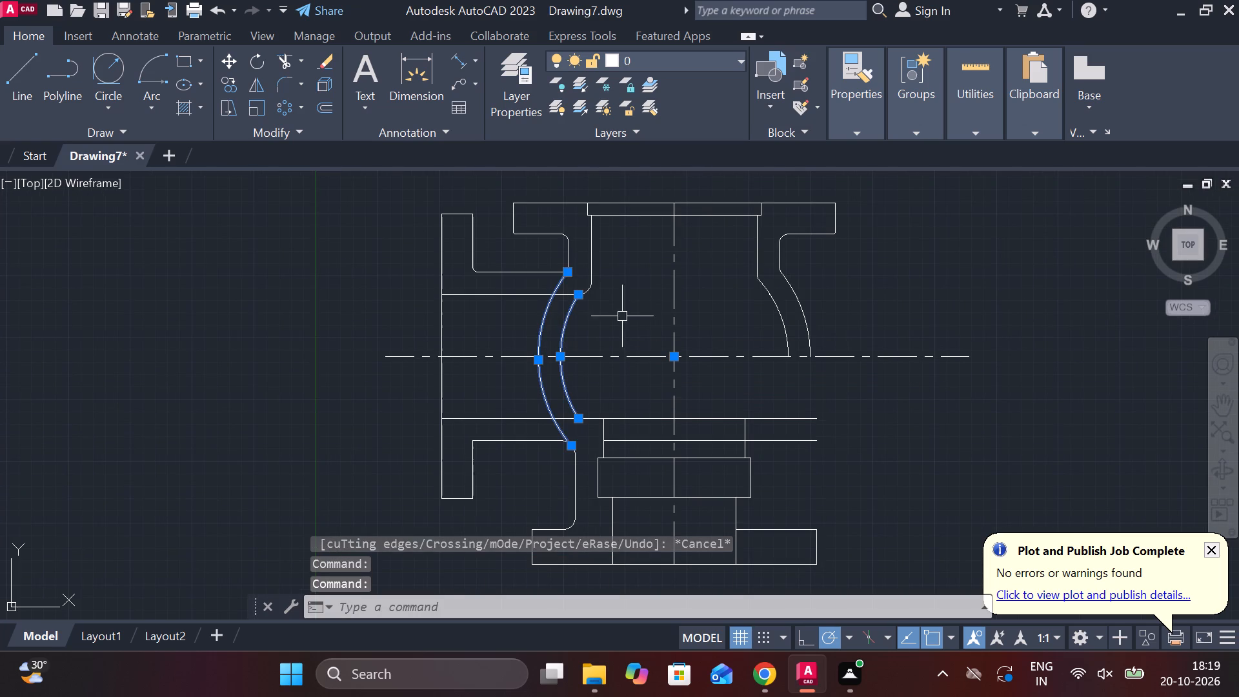
pyautogui.click(840, 140)
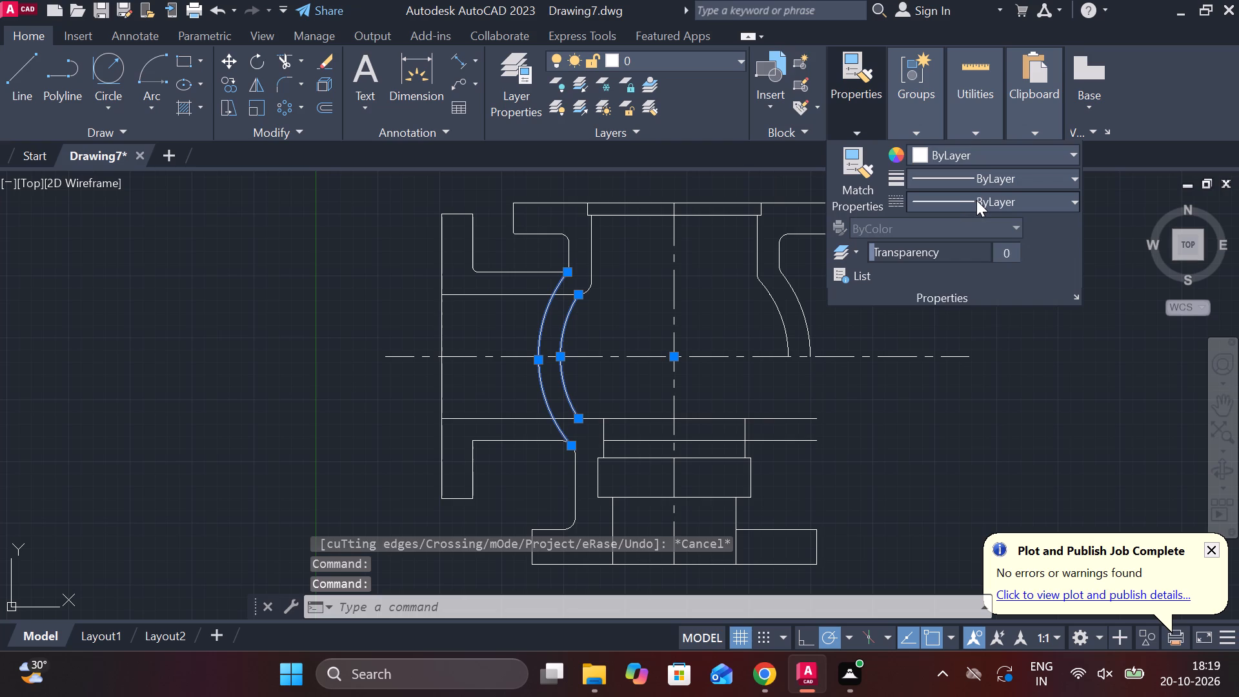
pyautogui.click(976, 200)
pyautogui.click(943, 314)
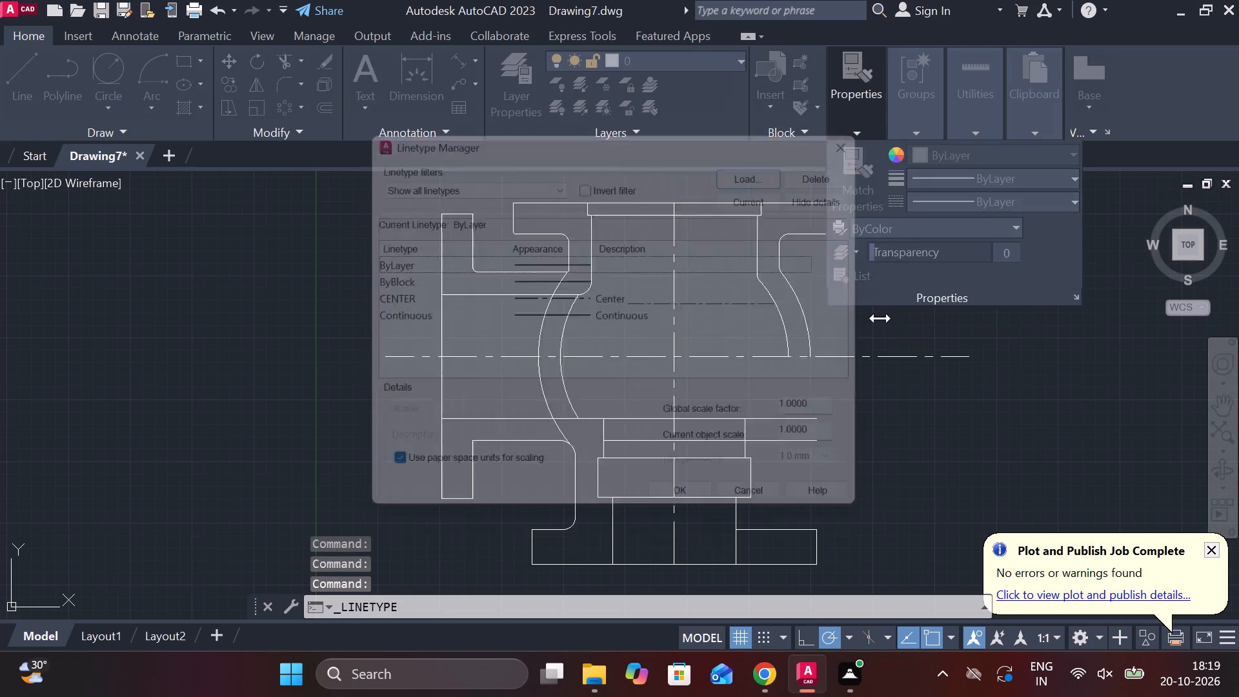
pyautogui.click(764, 165)
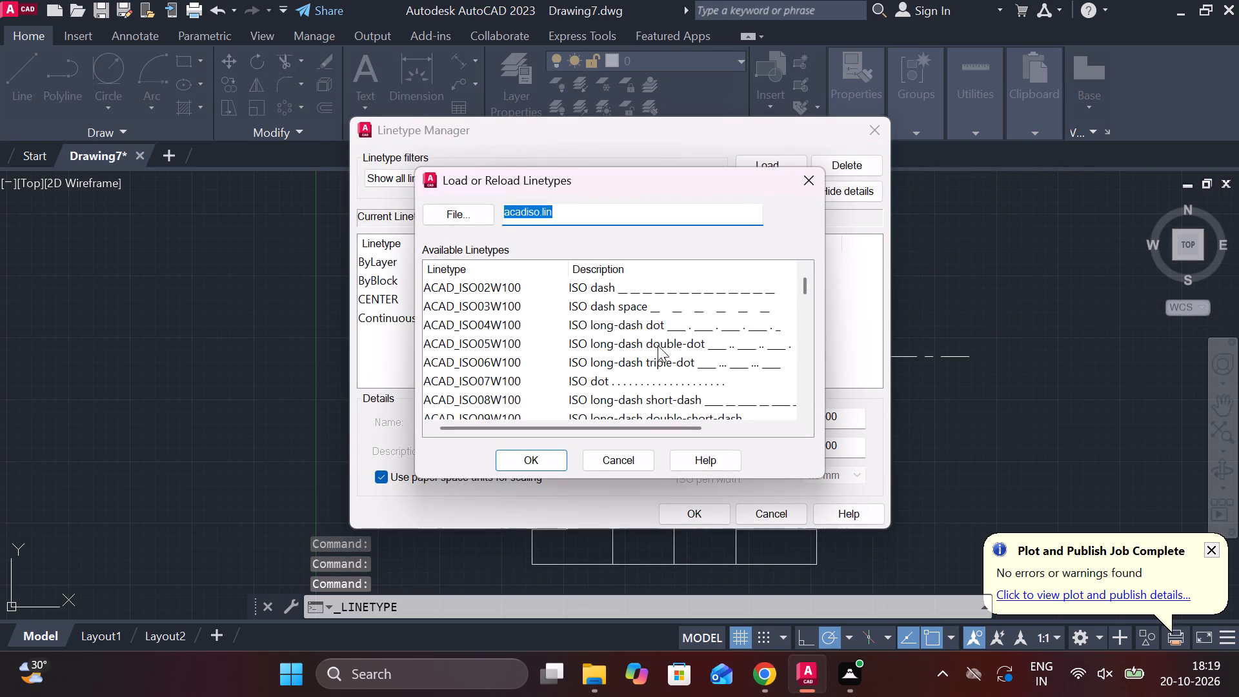
pyautogui.scroll(-5, 641, 343)
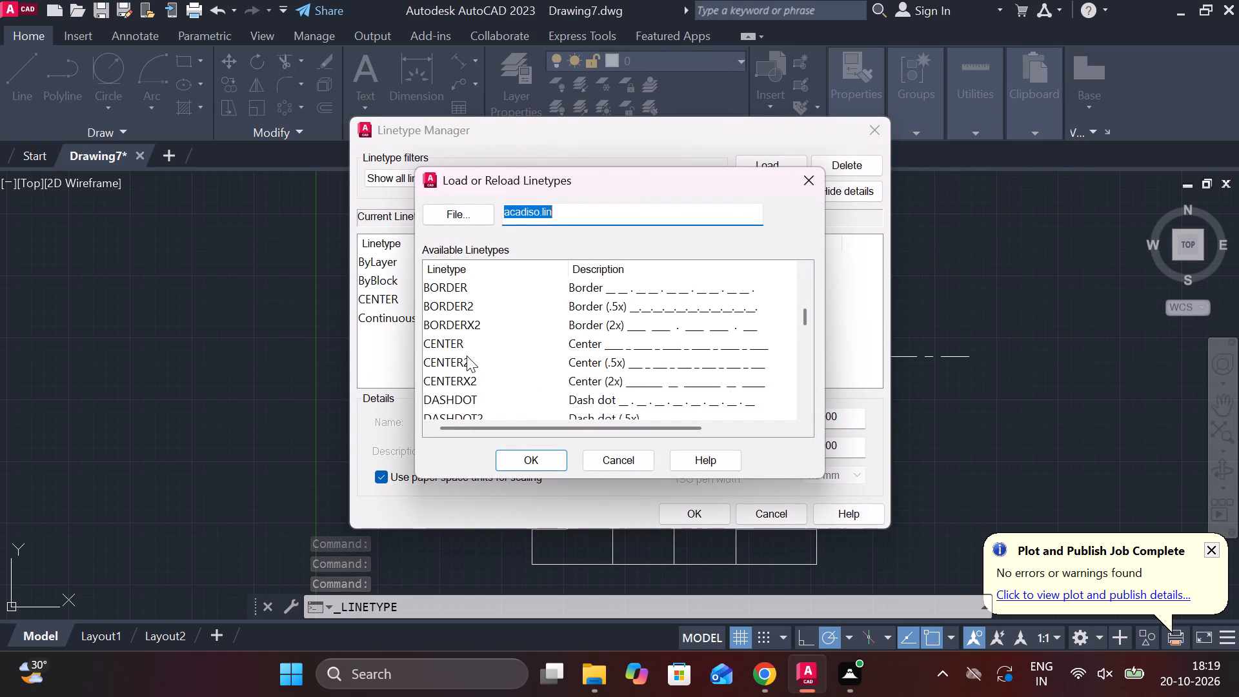
pyautogui.scroll(-1, 467, 356)
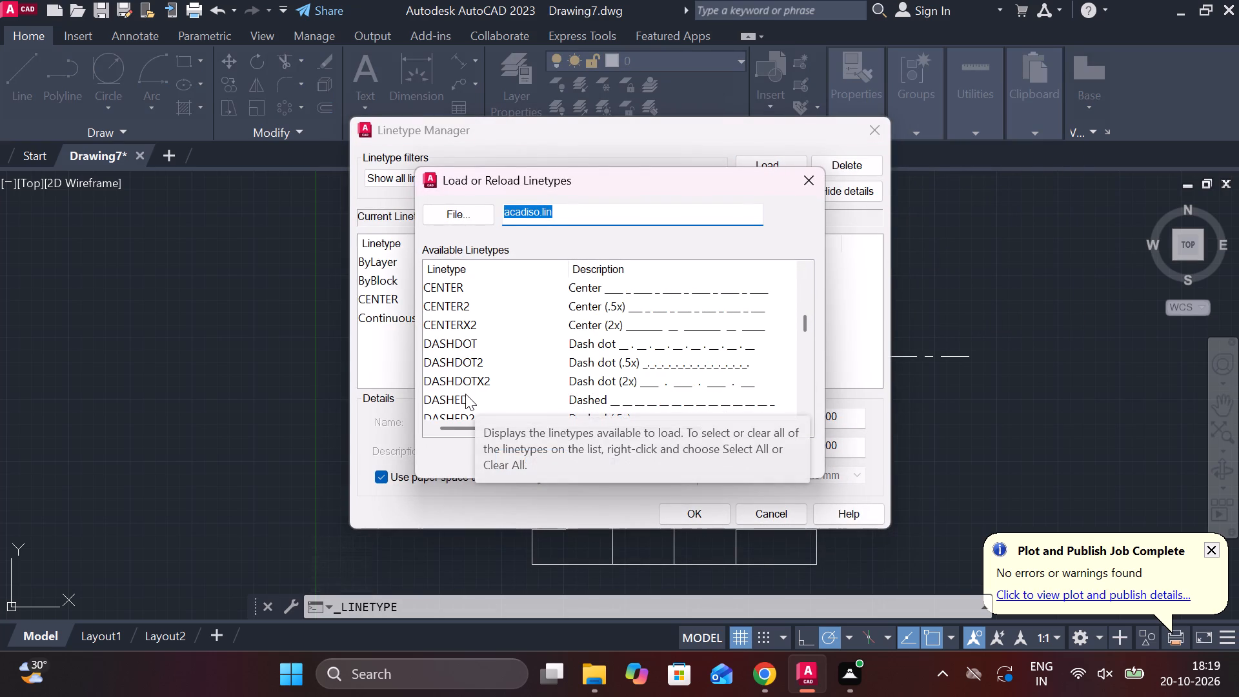
pyautogui.click(465, 394)
pyautogui.click(525, 458)
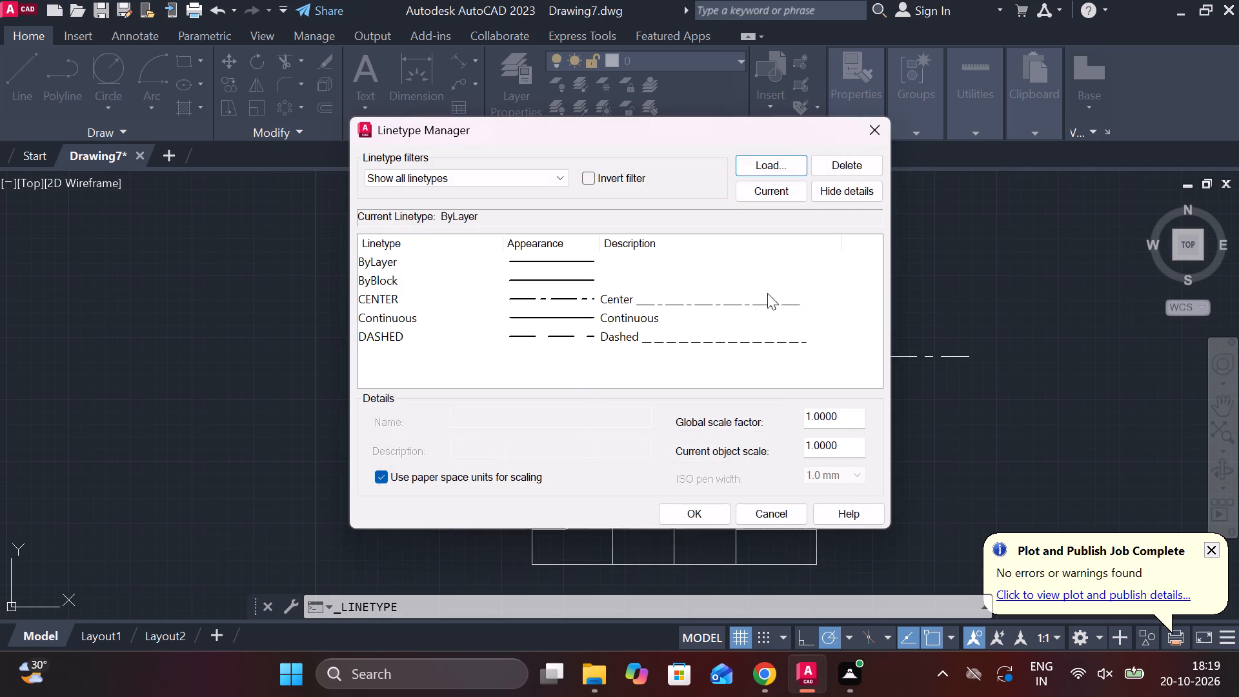
pyautogui.click(705, 514)
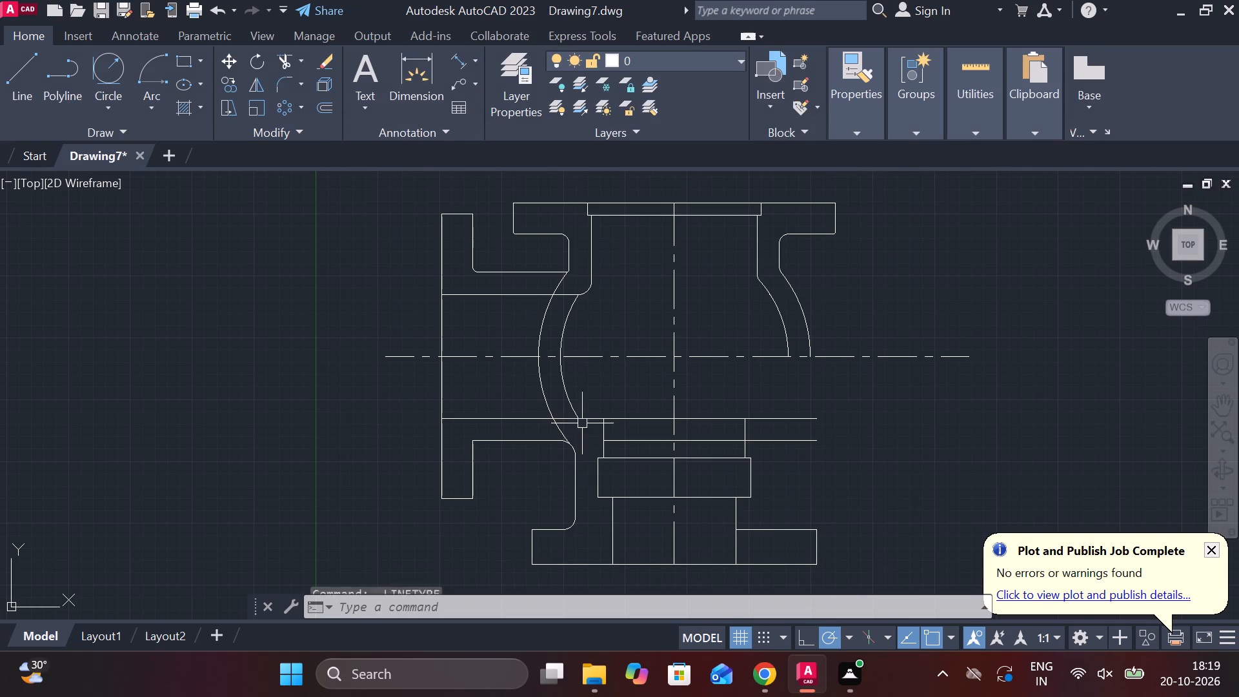
# Assign the DASHED linetype to the inner and outer left curved-wall arcs.
pyautogui.click(543, 339)
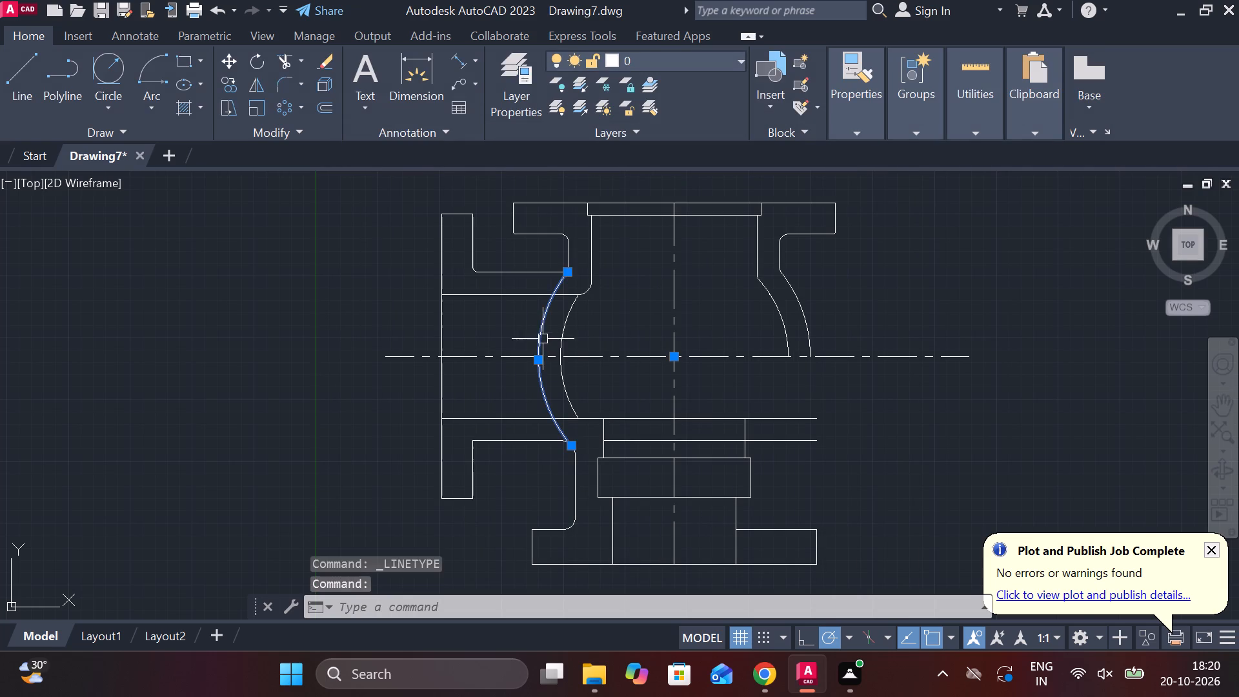
pyautogui.click(564, 330)
pyautogui.click(840, 126)
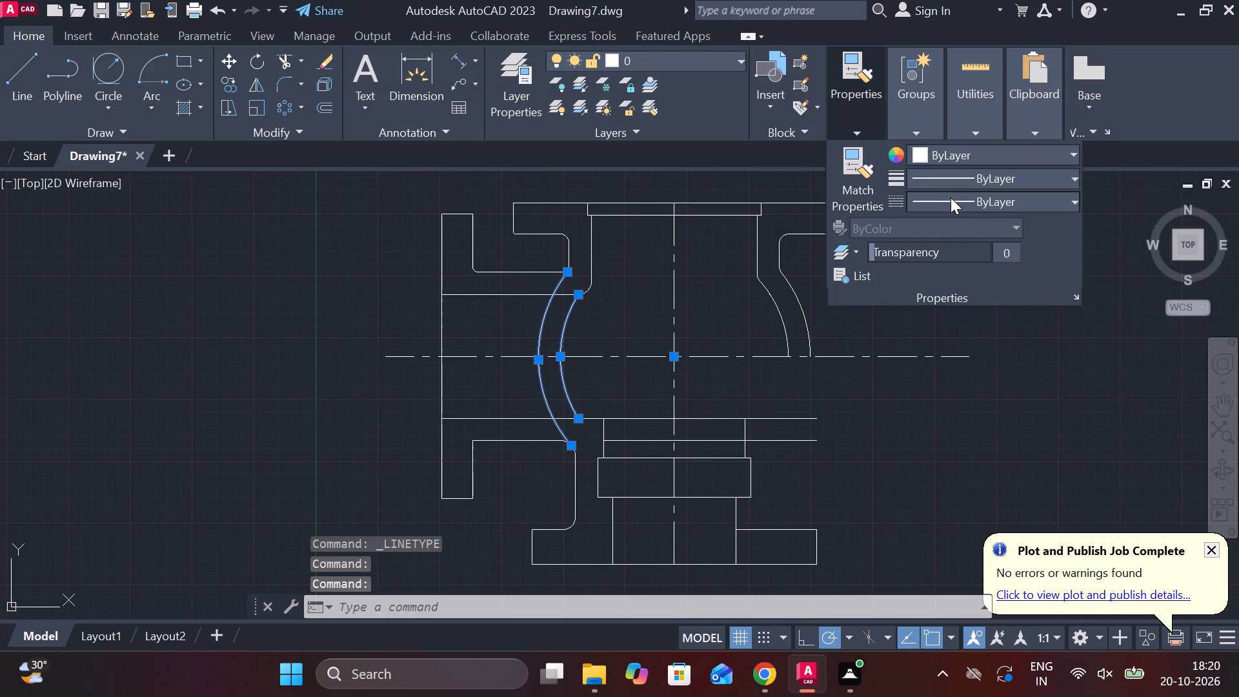
pyautogui.click(951, 197)
pyautogui.click(950, 311)
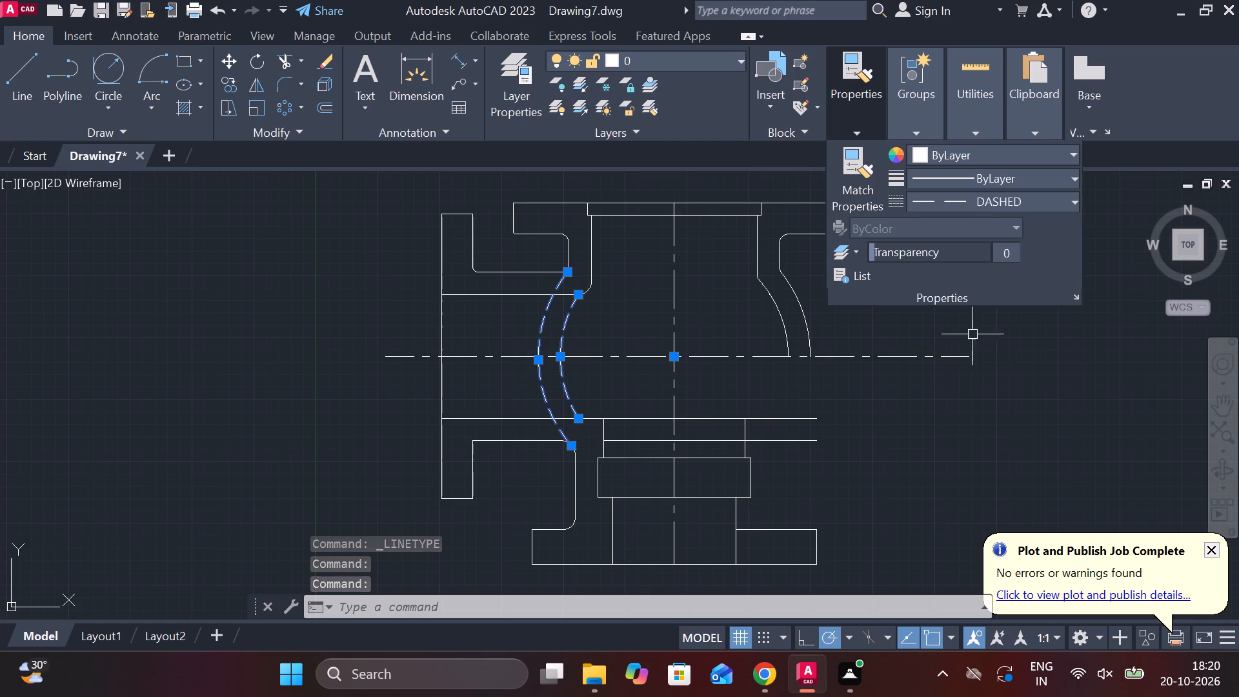
pyautogui.press('Escape')
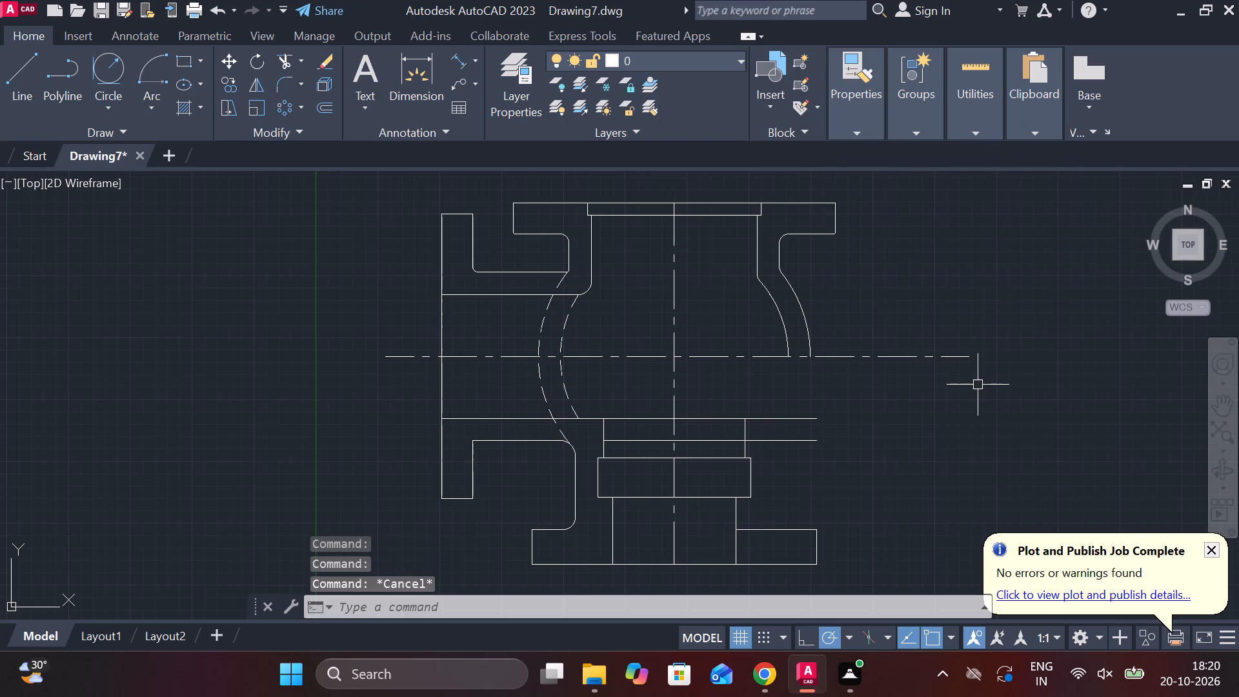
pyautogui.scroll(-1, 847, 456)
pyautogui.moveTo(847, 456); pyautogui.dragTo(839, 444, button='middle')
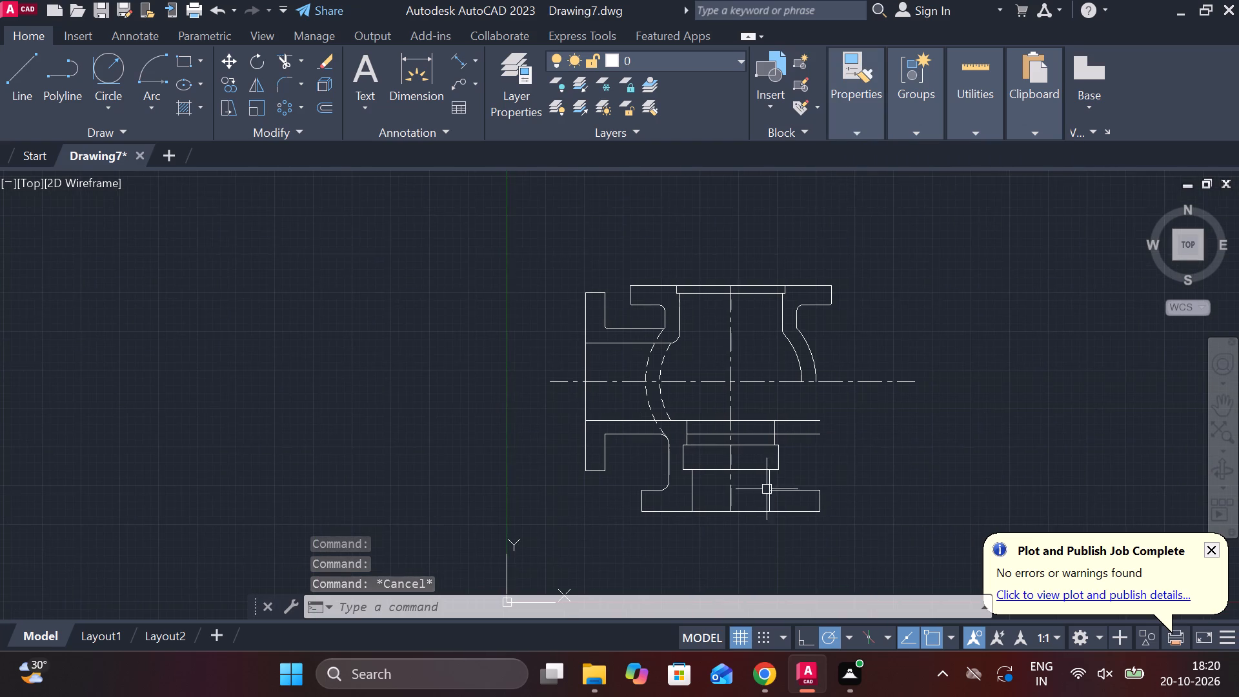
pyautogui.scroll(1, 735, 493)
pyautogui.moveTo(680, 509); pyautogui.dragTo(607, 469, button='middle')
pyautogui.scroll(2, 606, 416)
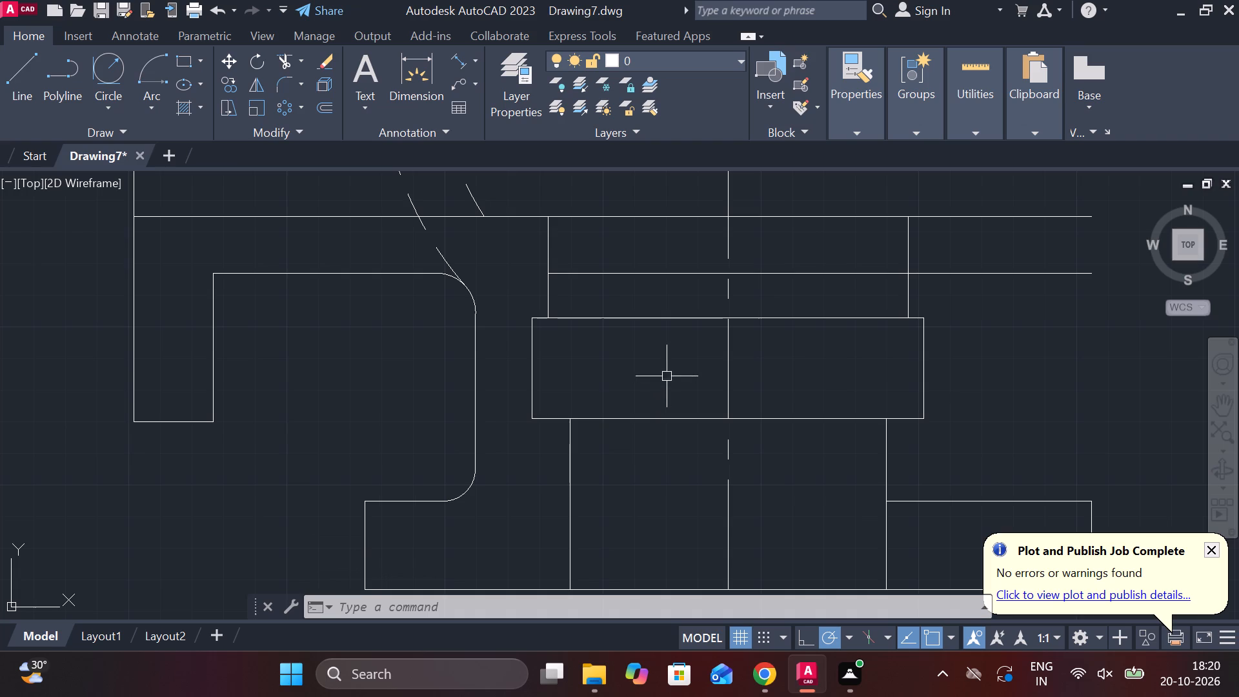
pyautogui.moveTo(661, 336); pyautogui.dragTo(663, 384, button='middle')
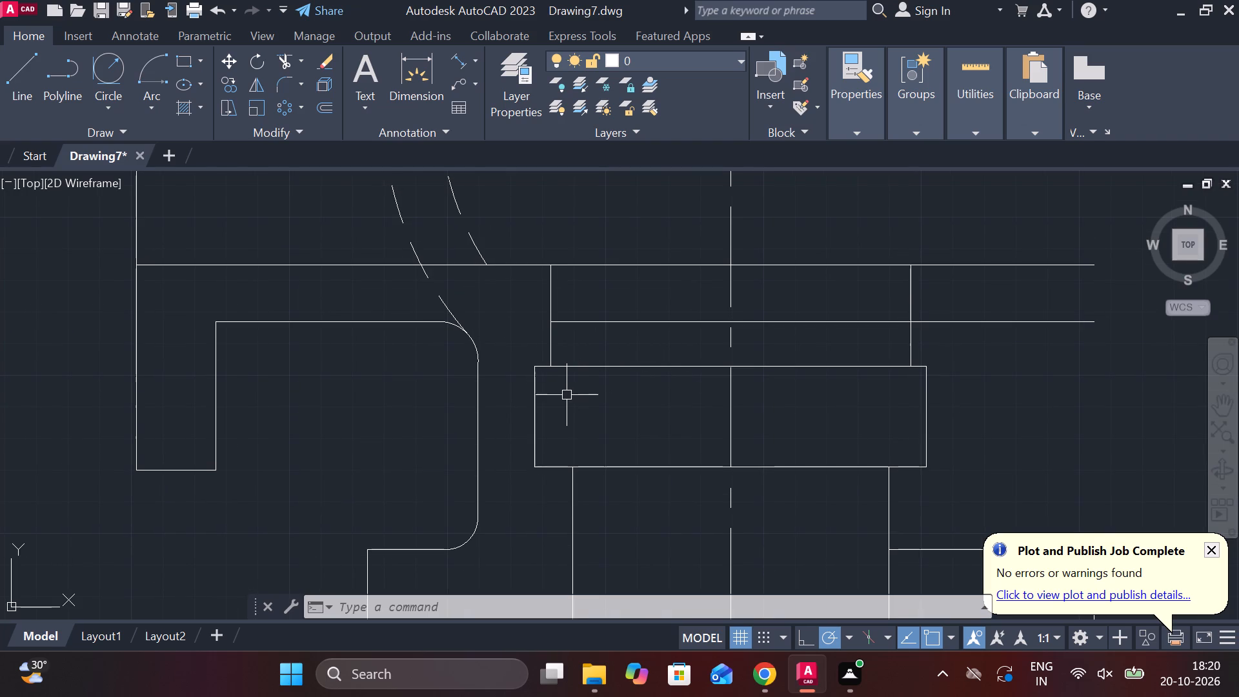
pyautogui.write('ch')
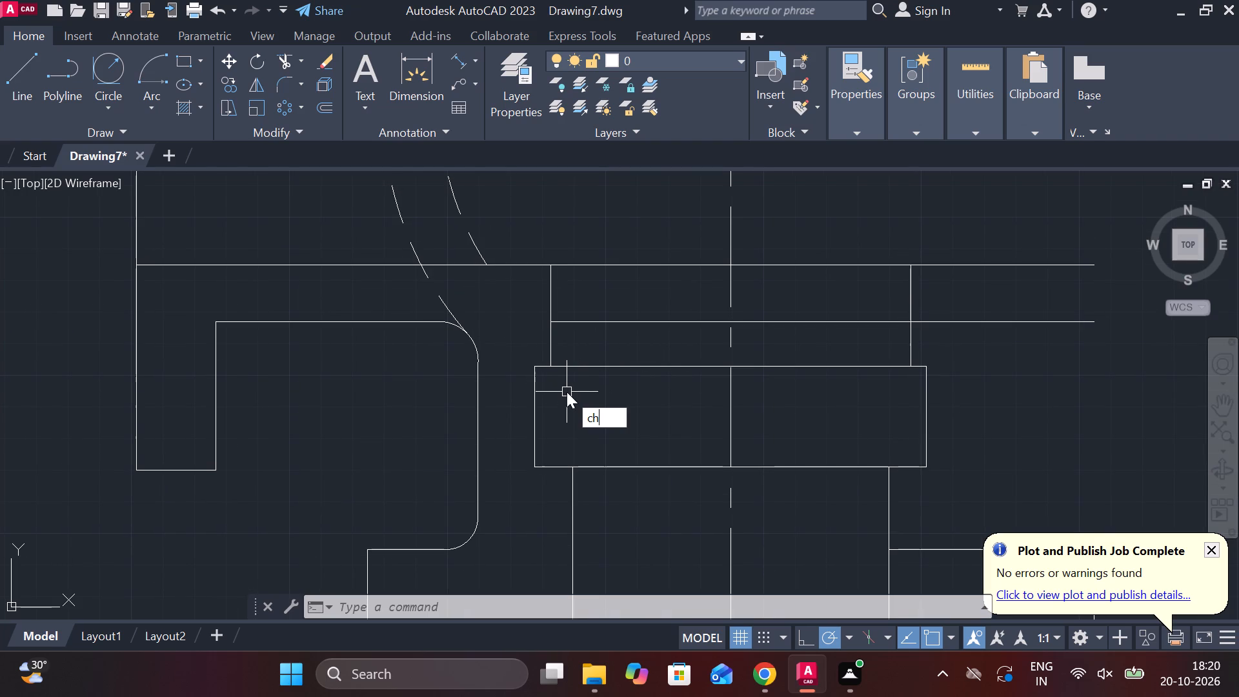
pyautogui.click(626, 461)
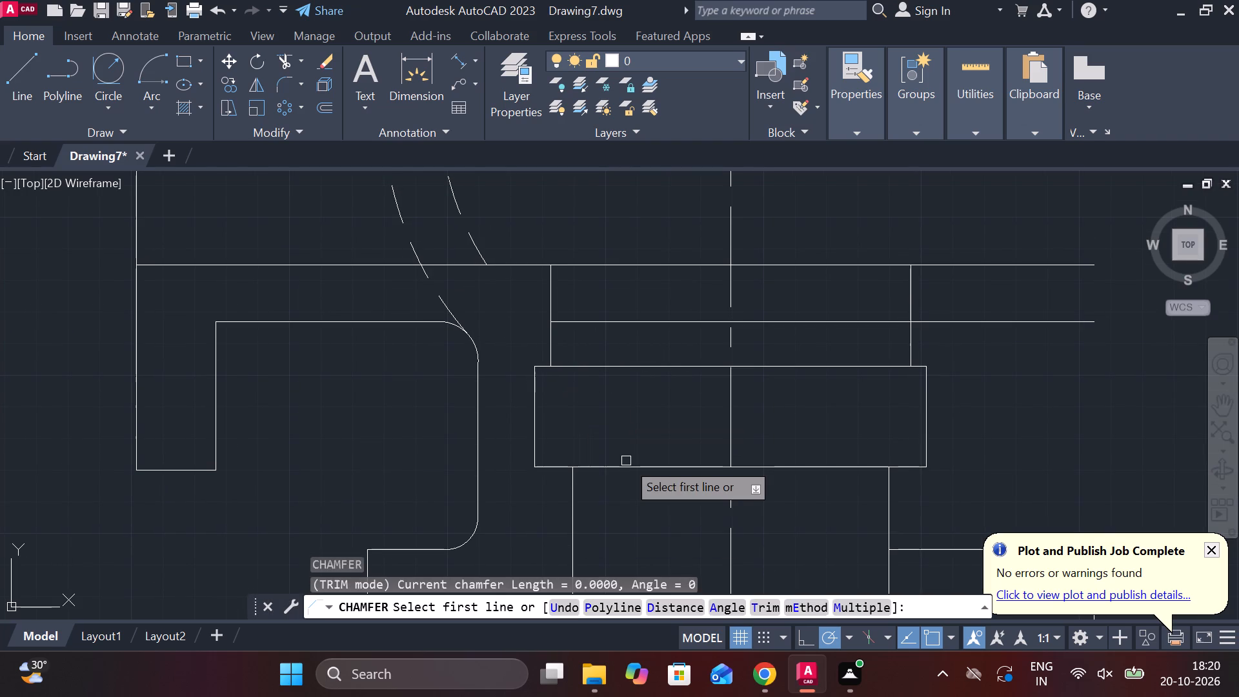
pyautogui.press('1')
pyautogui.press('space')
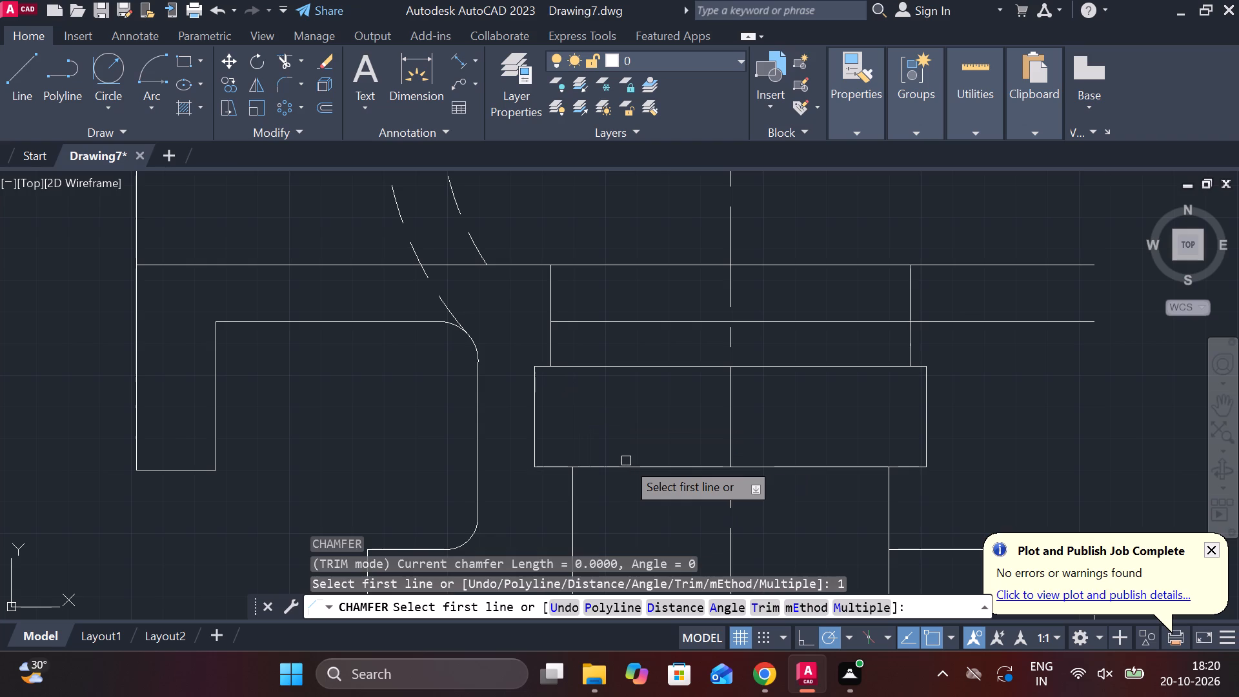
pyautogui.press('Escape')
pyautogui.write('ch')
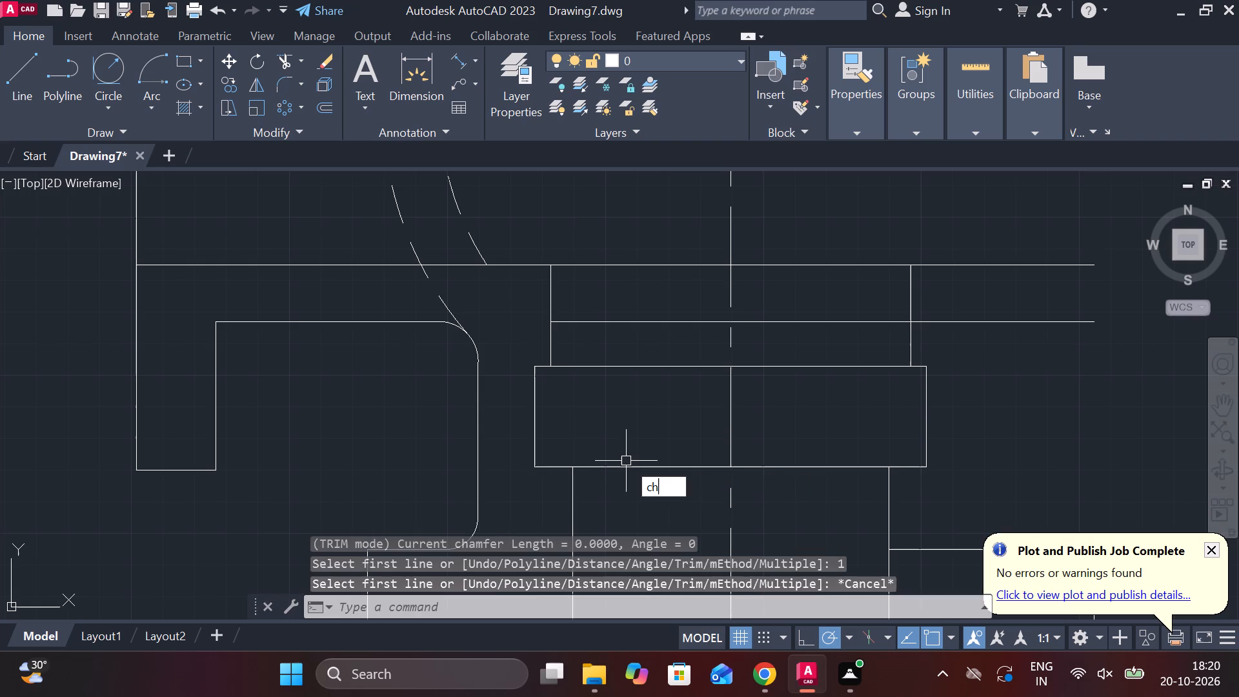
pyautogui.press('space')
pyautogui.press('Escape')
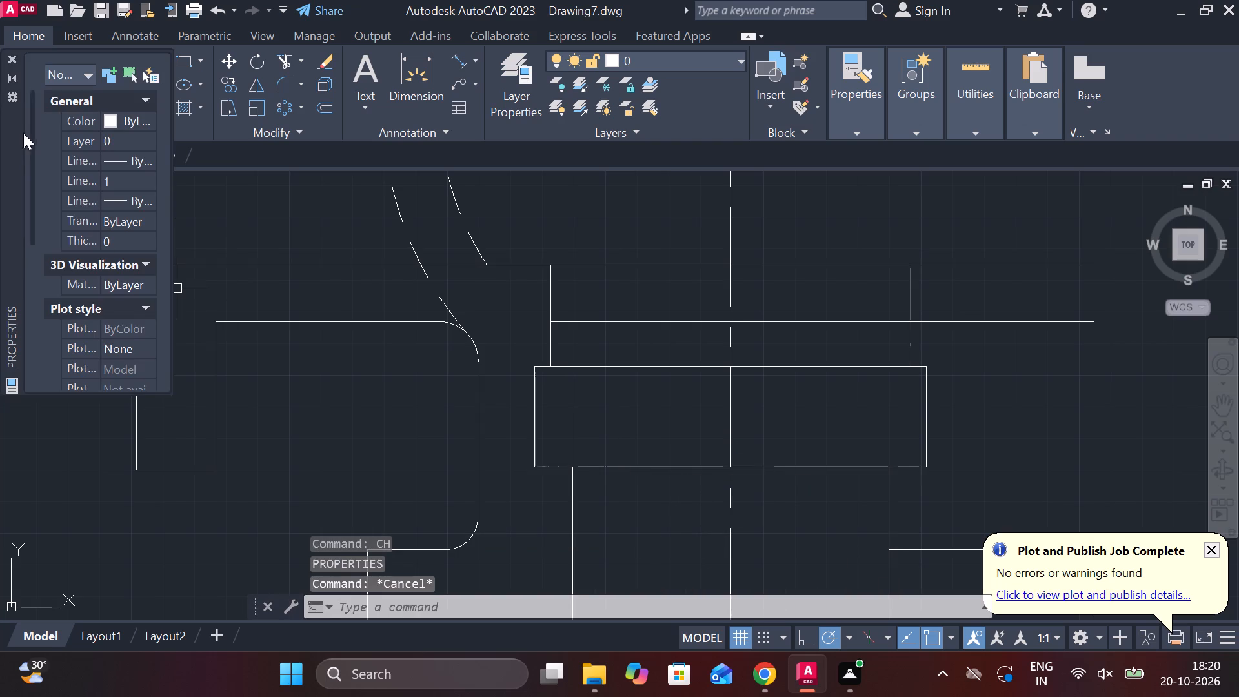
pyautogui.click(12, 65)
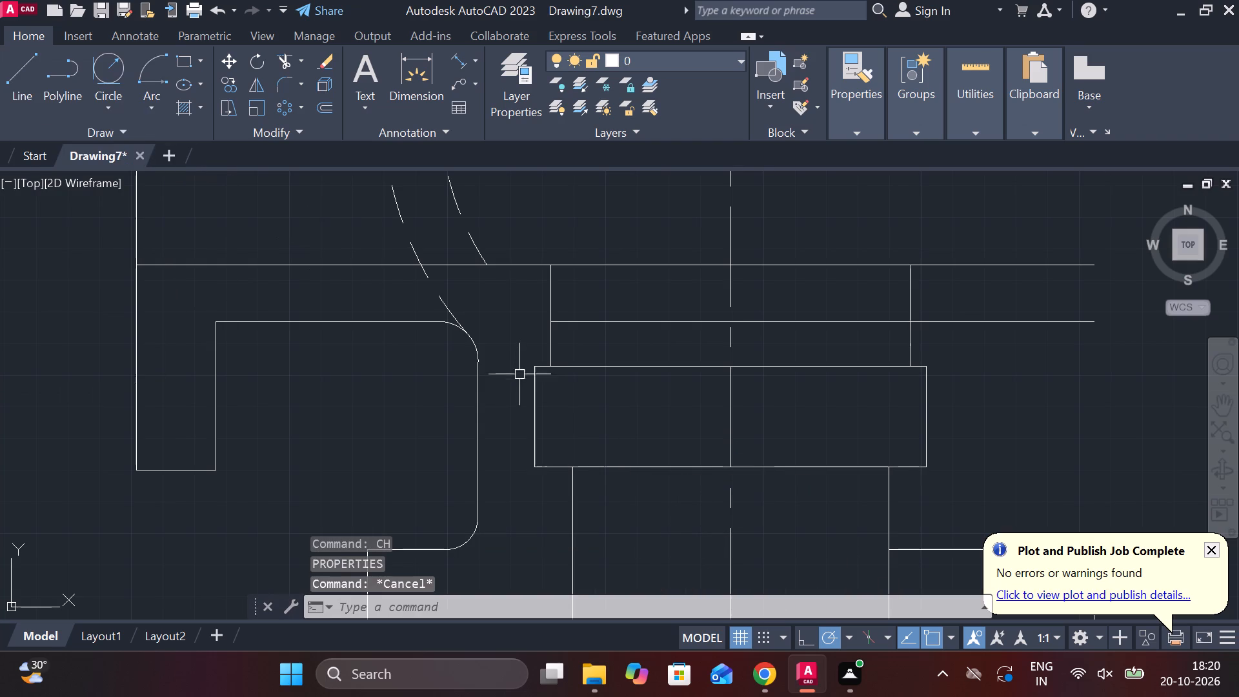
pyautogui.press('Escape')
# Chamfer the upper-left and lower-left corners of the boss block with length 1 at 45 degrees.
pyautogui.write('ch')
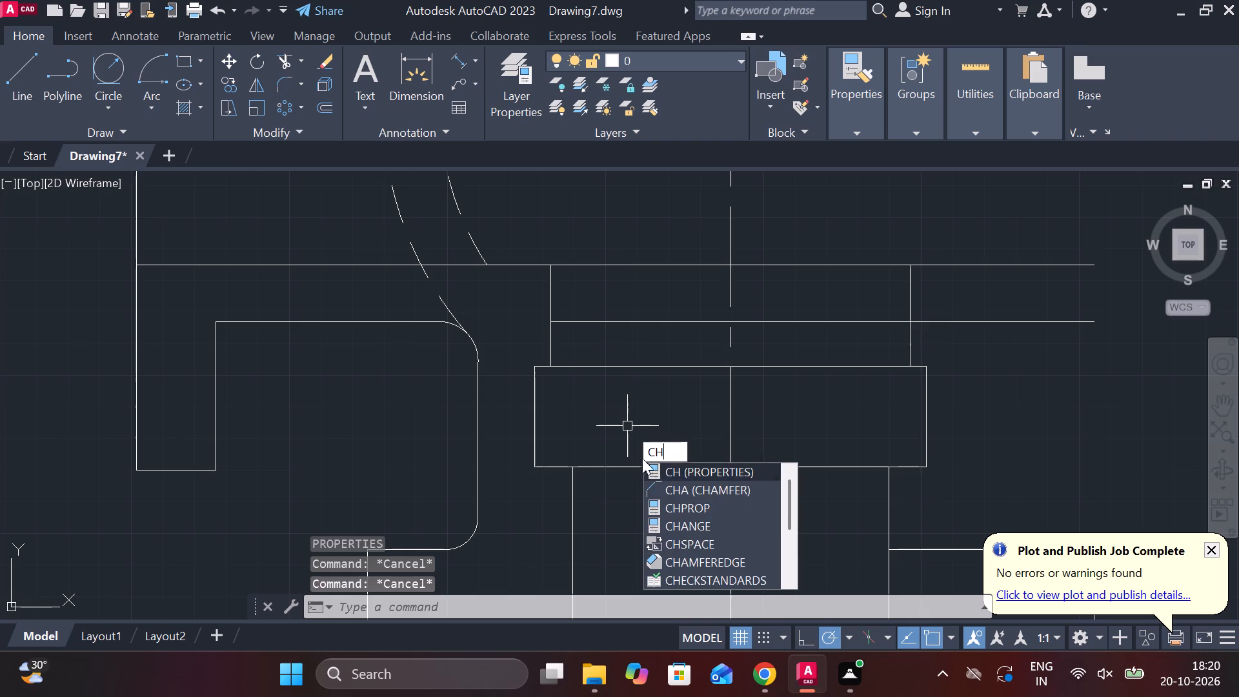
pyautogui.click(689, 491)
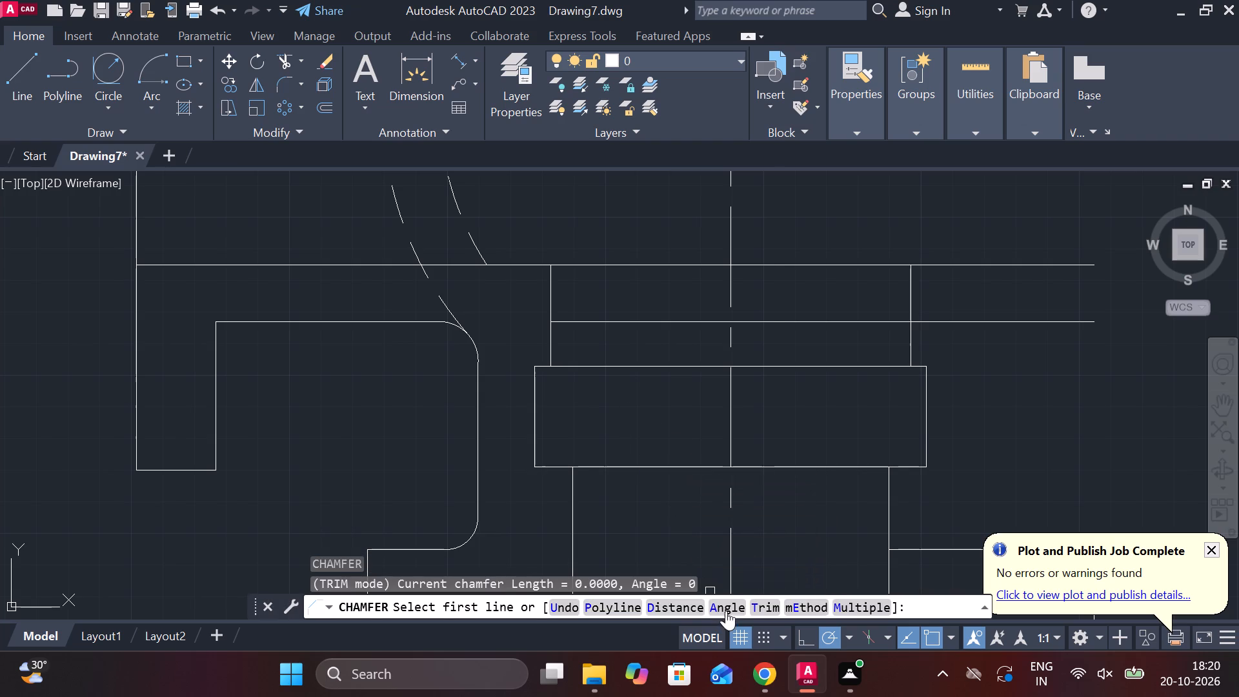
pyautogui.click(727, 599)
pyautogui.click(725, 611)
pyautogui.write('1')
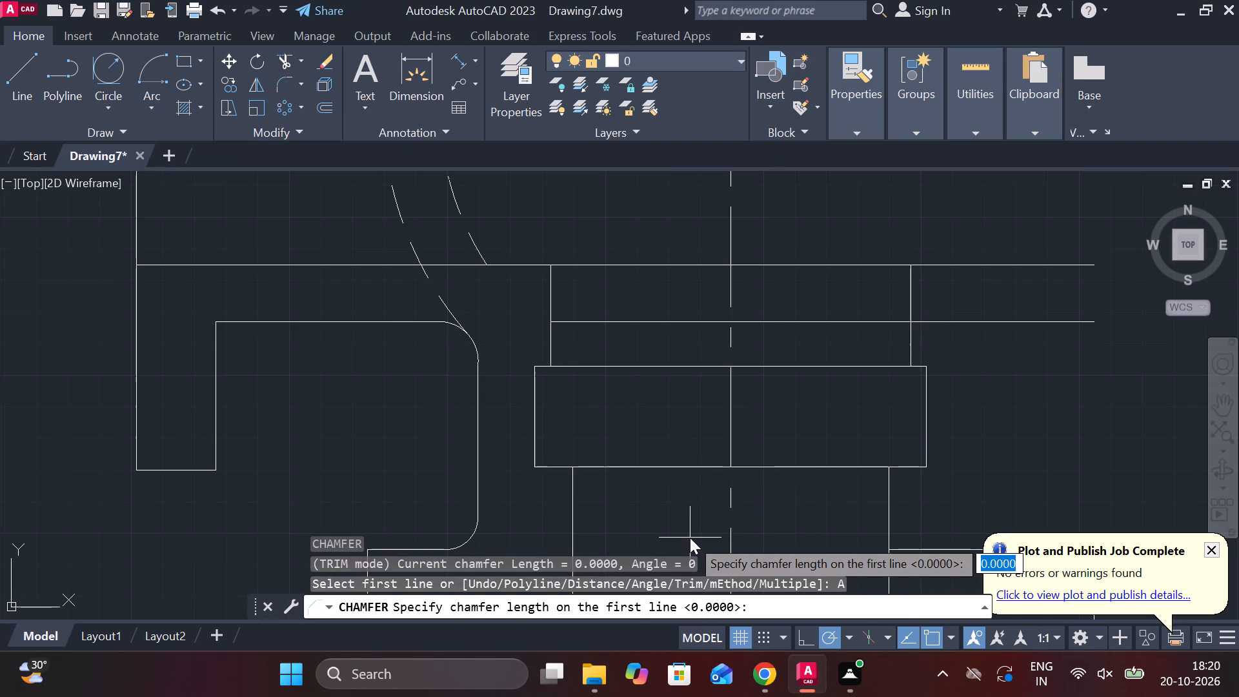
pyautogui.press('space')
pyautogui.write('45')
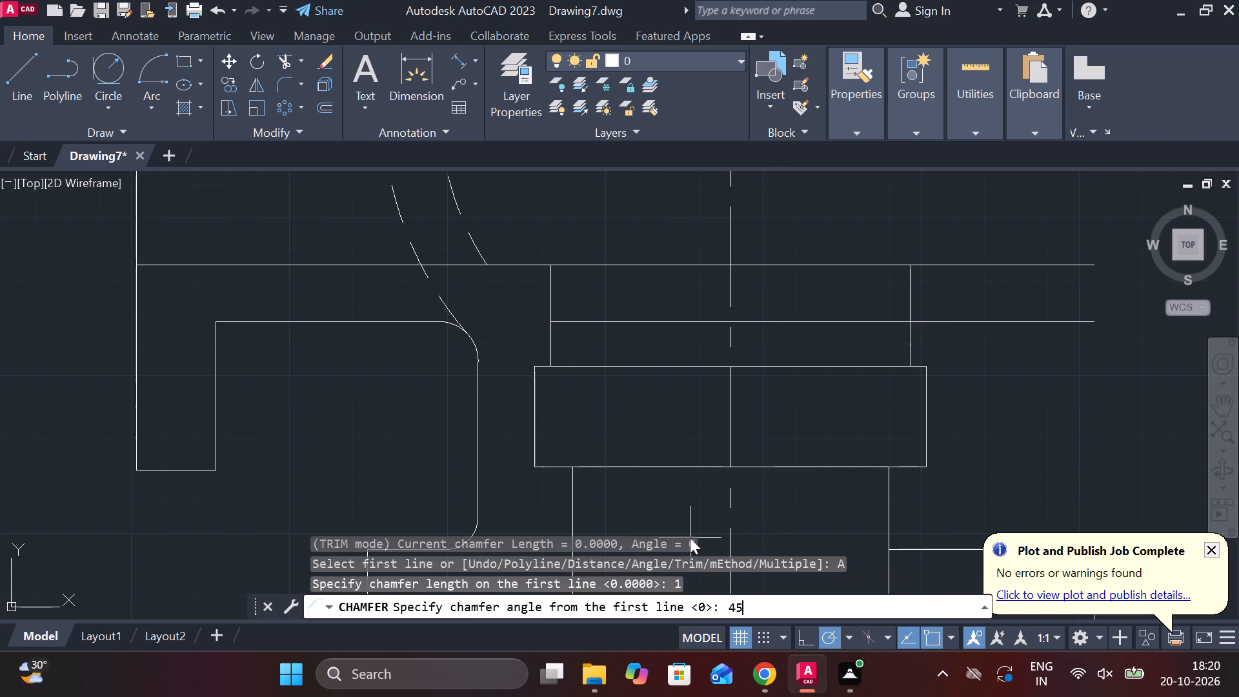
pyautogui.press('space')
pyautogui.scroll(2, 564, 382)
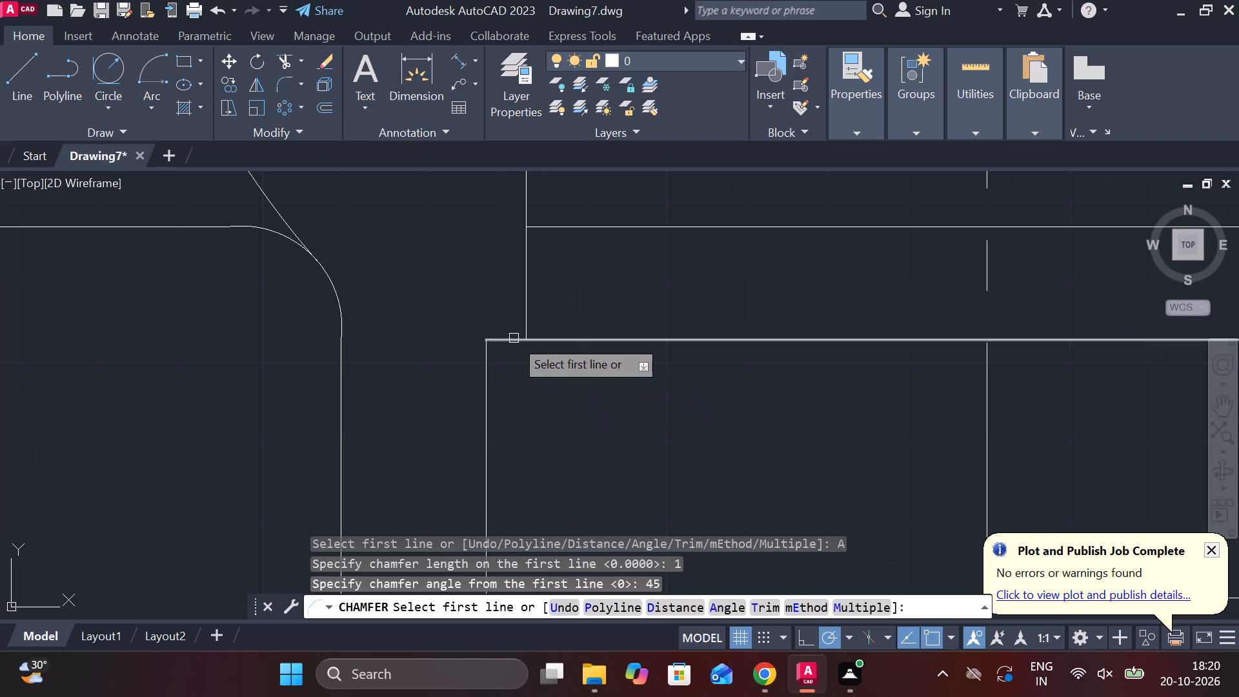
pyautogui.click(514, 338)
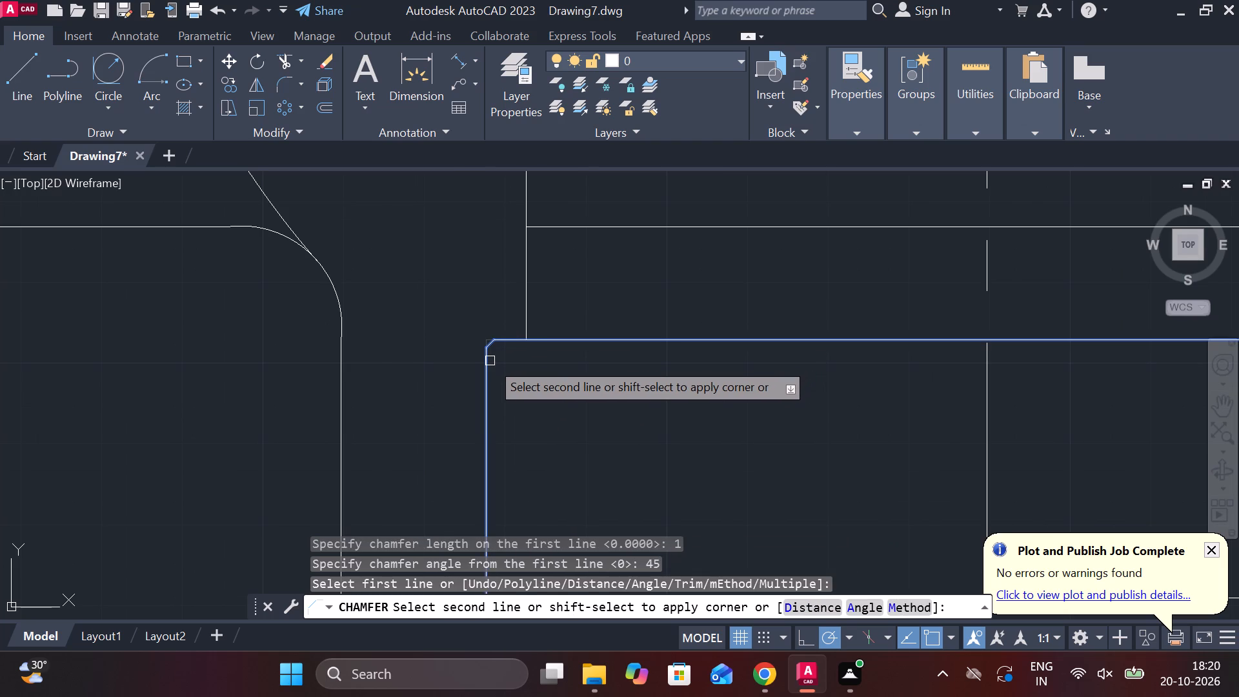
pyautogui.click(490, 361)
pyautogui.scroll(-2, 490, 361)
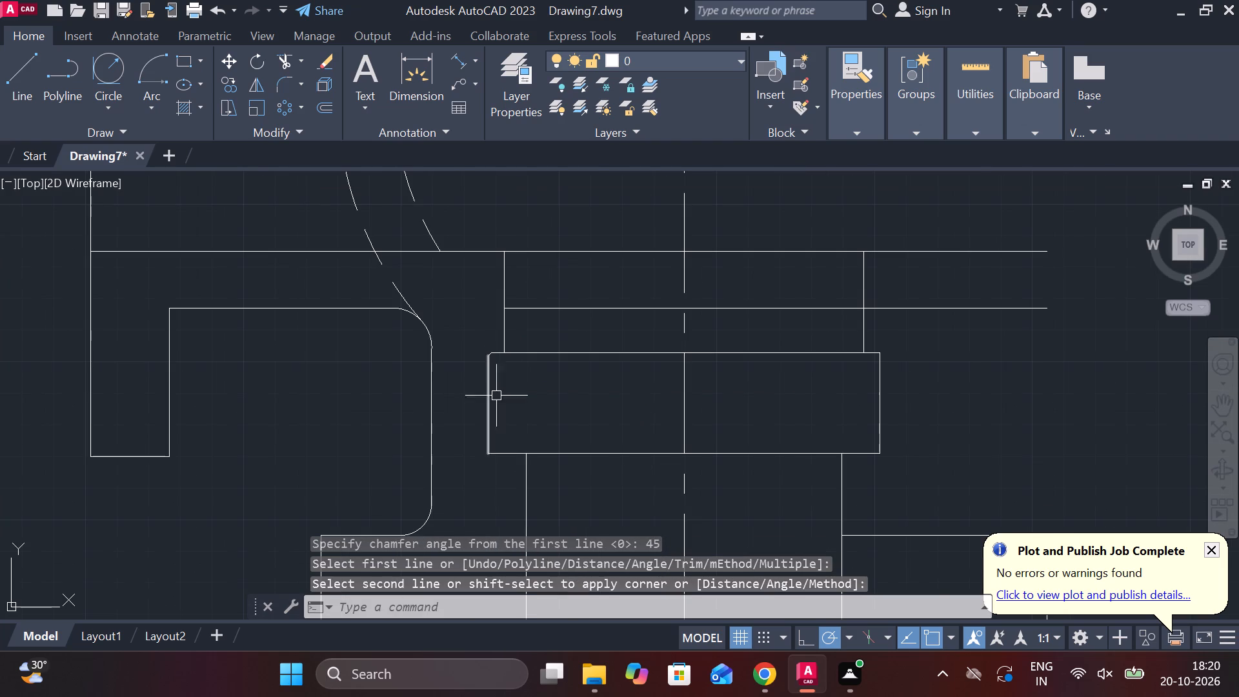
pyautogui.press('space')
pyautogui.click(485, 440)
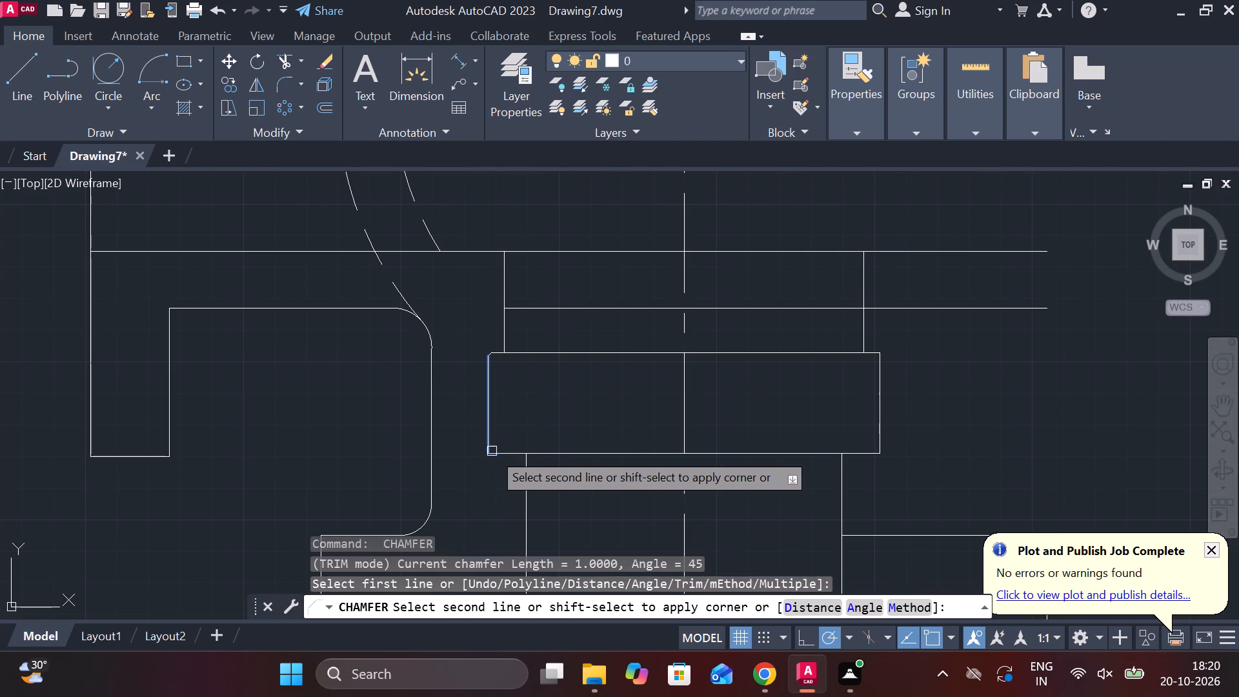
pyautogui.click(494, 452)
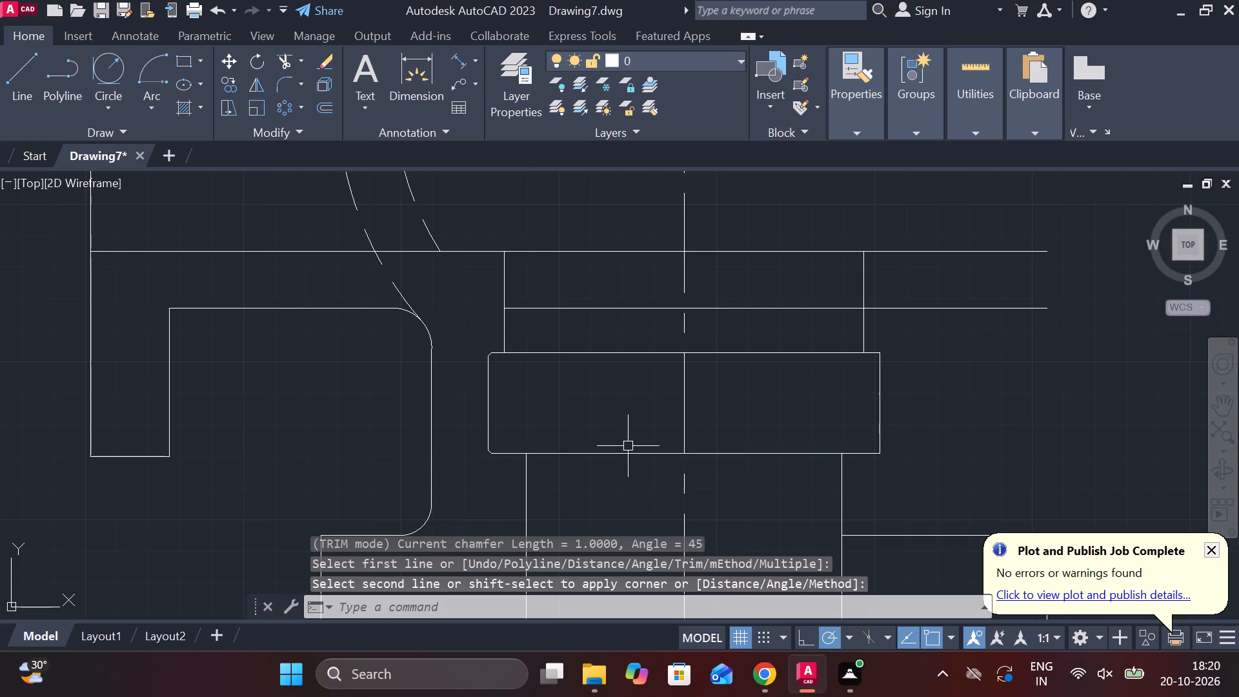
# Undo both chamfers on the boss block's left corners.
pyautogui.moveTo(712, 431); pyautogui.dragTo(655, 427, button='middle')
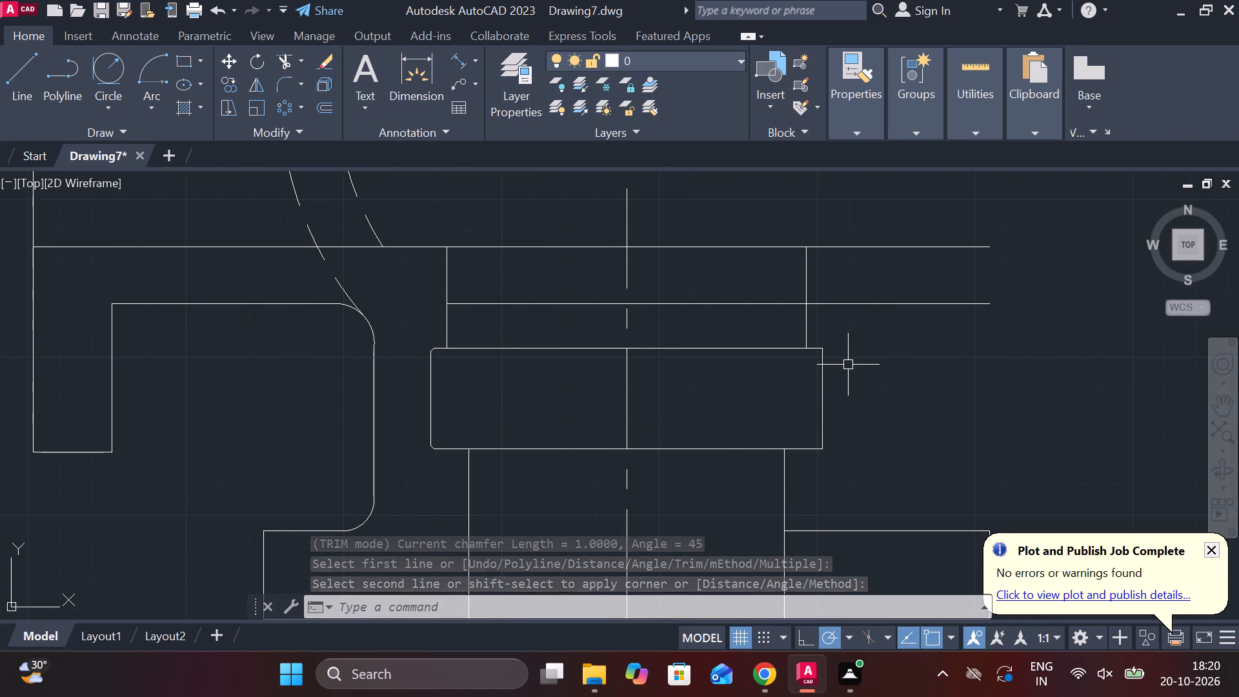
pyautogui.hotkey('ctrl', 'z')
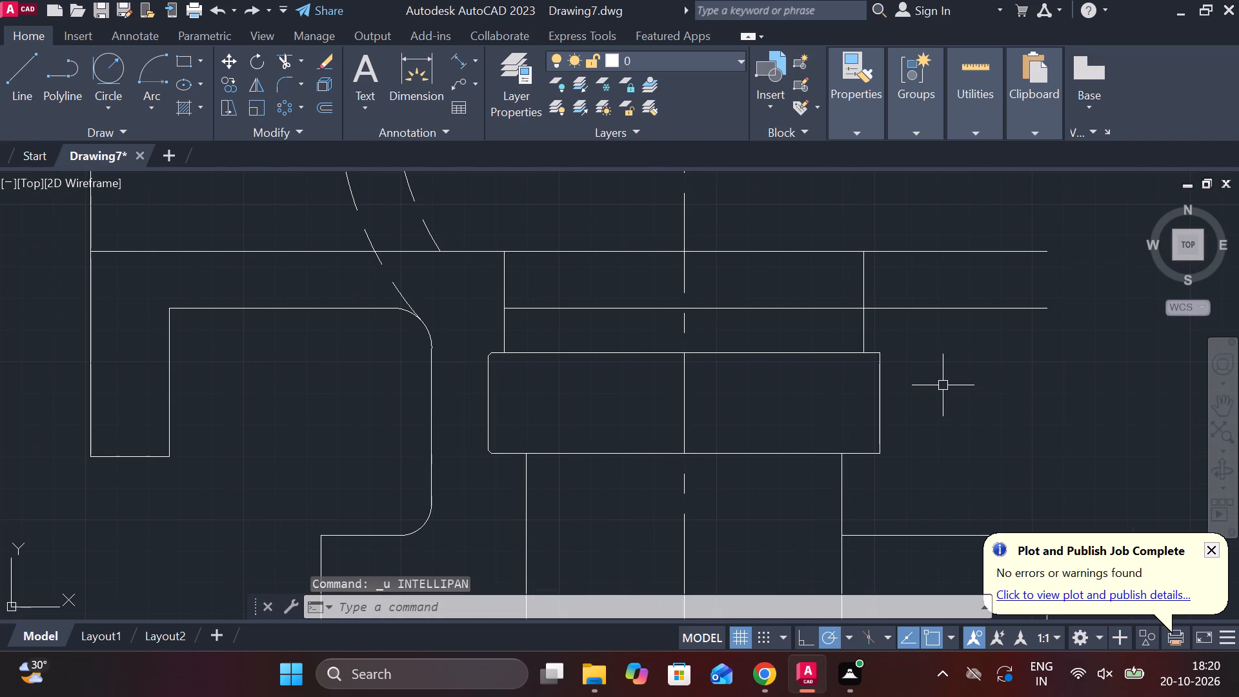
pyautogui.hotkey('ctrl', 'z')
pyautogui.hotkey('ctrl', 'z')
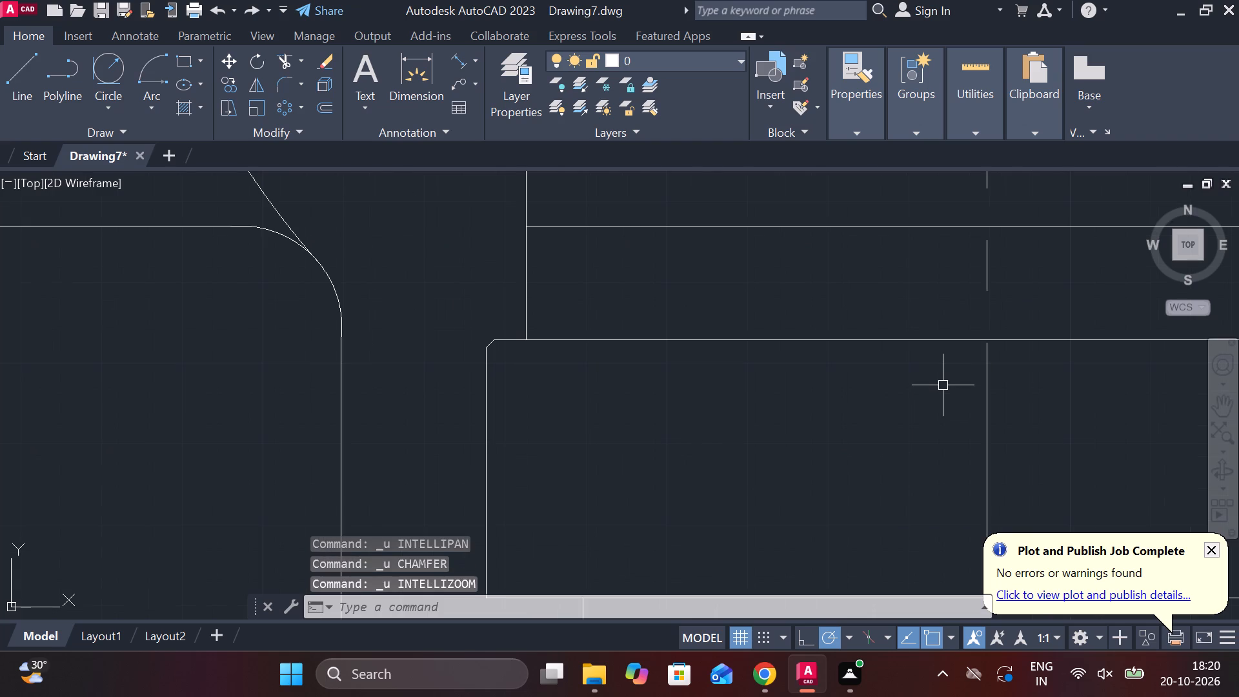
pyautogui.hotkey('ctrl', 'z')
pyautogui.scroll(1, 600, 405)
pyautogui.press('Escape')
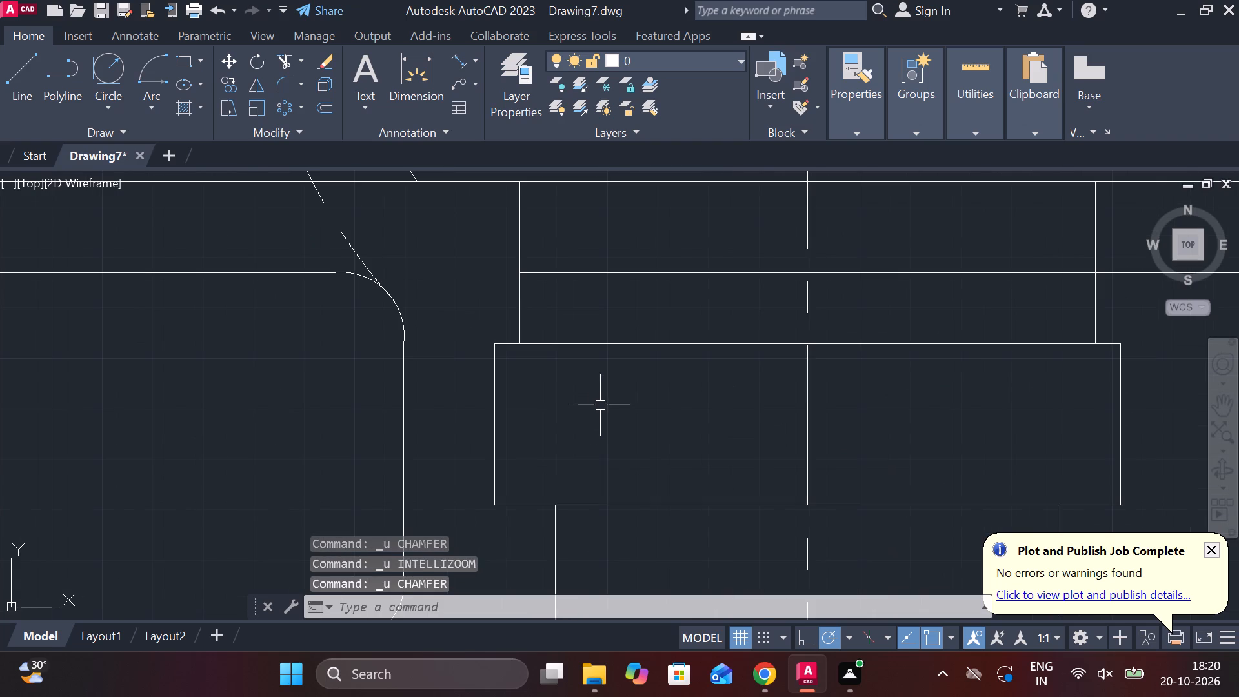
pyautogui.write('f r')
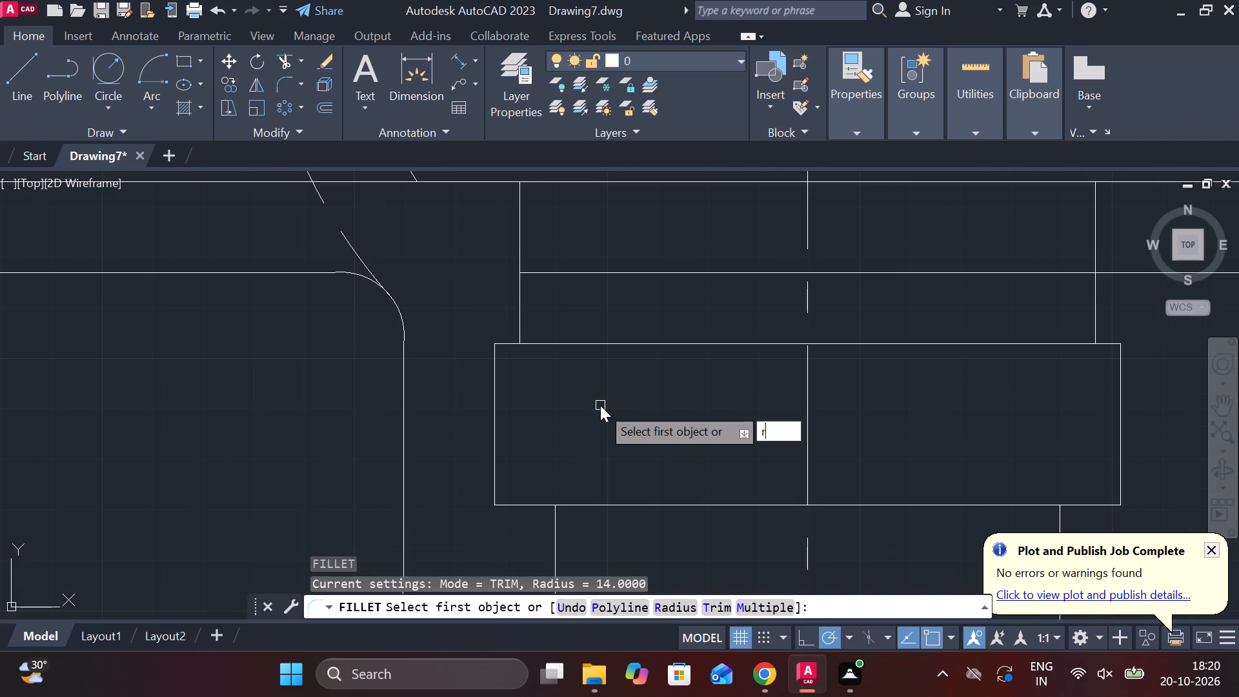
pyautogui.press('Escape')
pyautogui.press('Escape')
# Chamfer the upper-left and lower-left corners of the boss block with length 3 at a 45-degree angle.
pyautogui.write('cha')
pyautogui.click(783, 394)
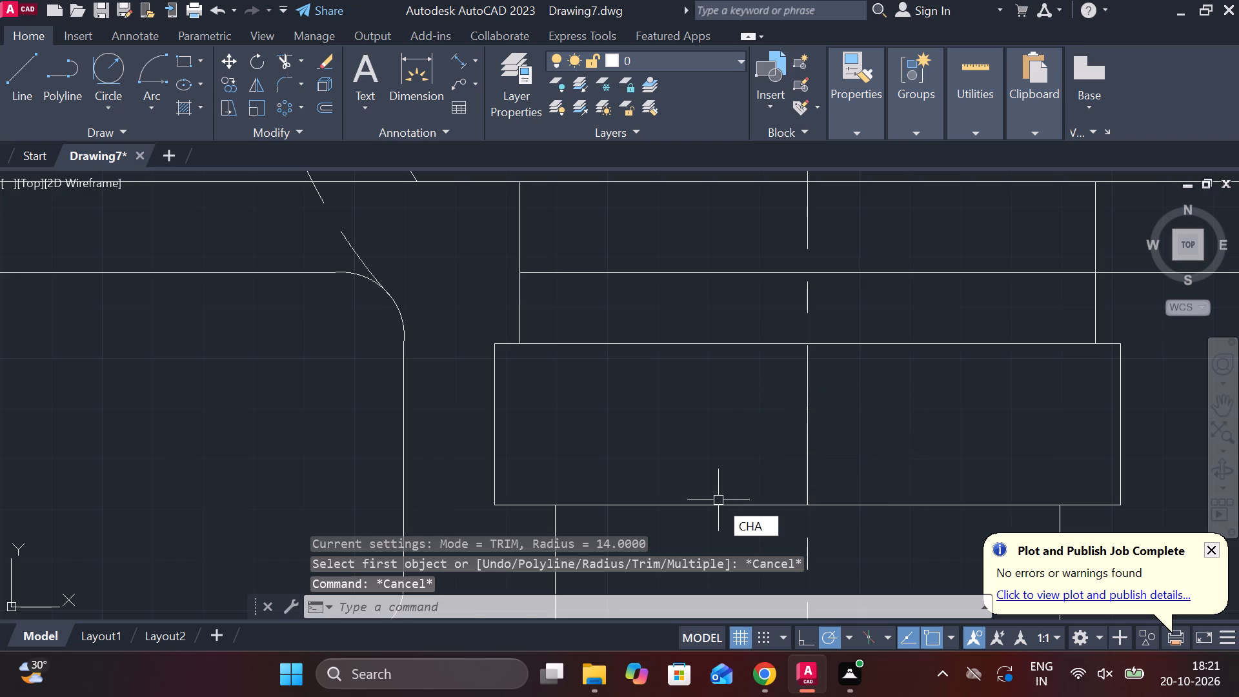
pyautogui.click(741, 604)
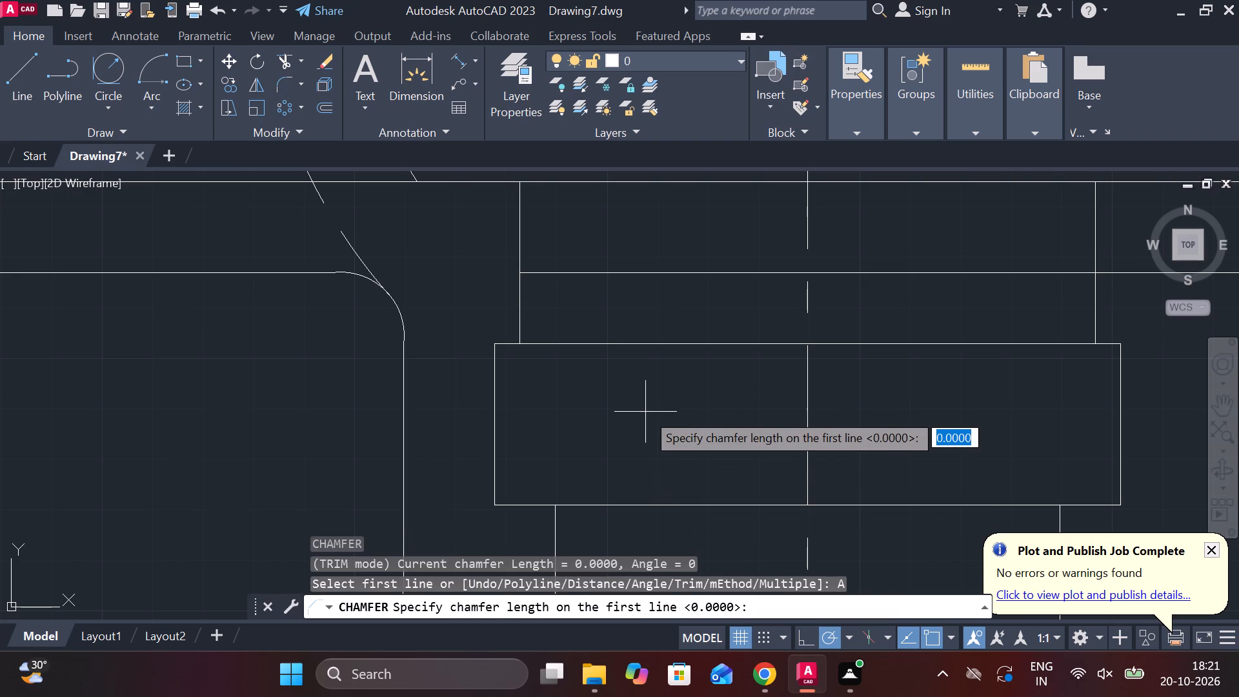
pyautogui.write('3 45')
pyautogui.press('space')
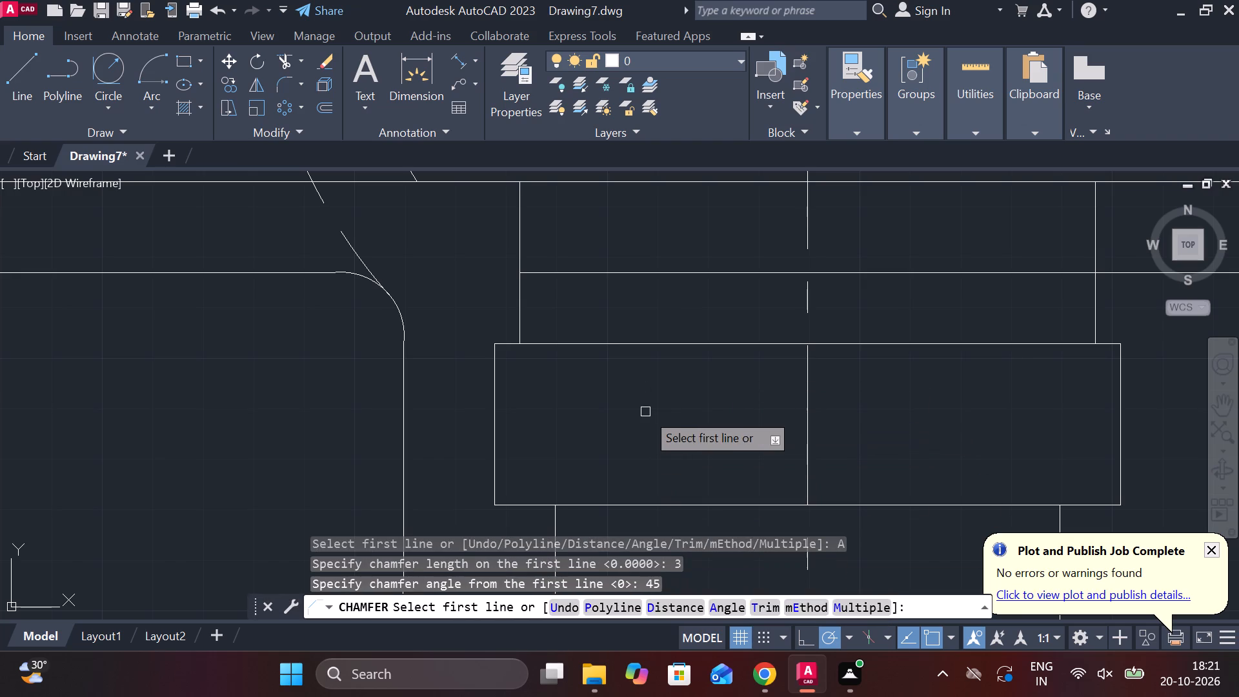
pyautogui.click(505, 345)
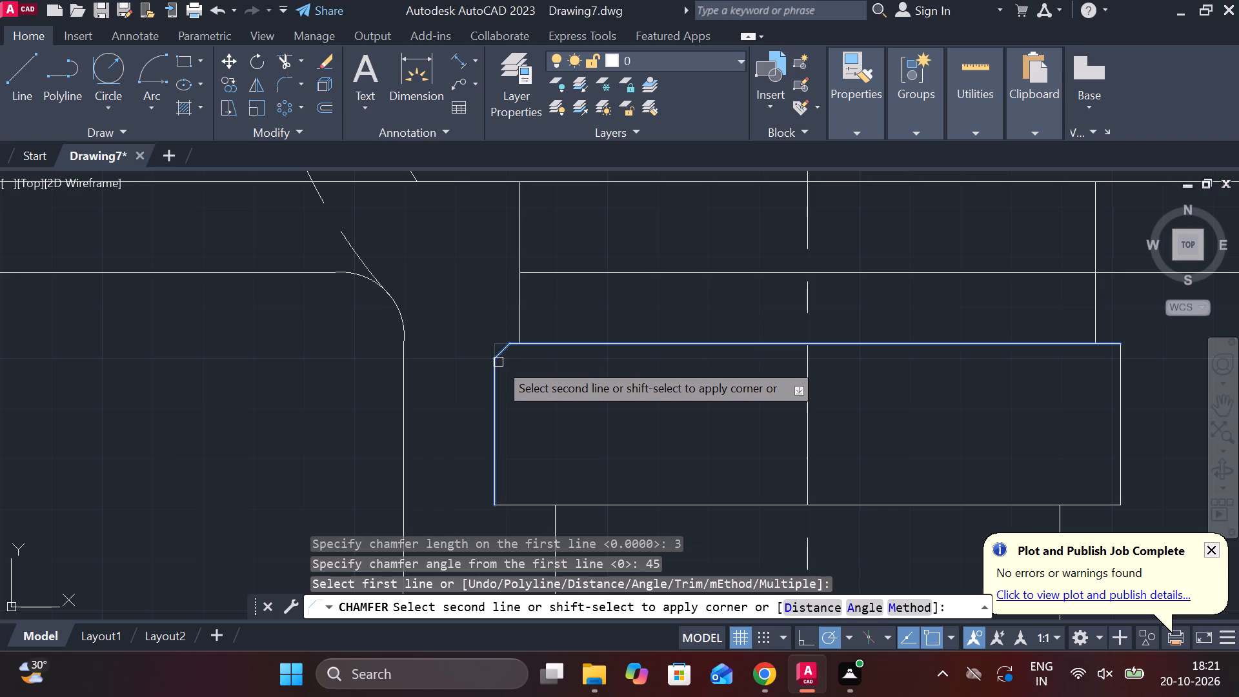
pyautogui.click(498, 362)
pyautogui.press('space')
pyautogui.click(500, 492)
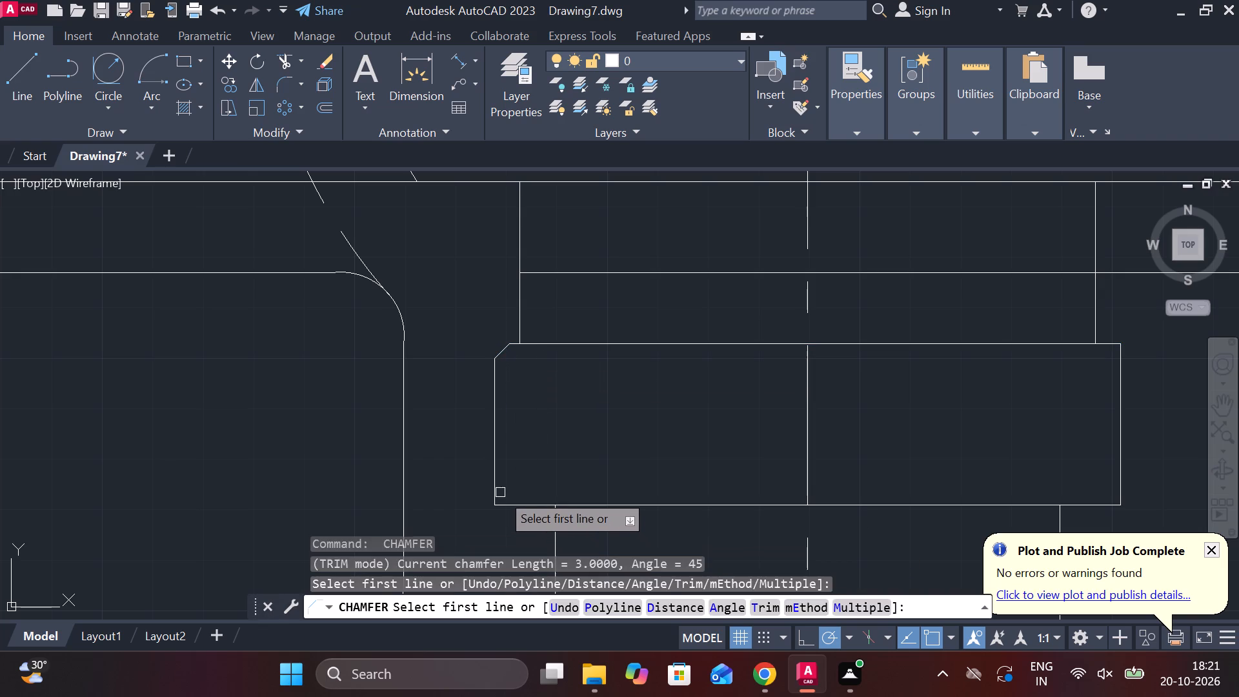
pyautogui.click(496, 488)
pyautogui.click(512, 504)
# Chamfer the upper-right and lower-right corners of the boss block with the same length 3, 45-degree setting.
pyautogui.scroll(-1, 581, 438)
pyautogui.moveTo(581, 428); pyautogui.dragTo(443, 420, button='middle')
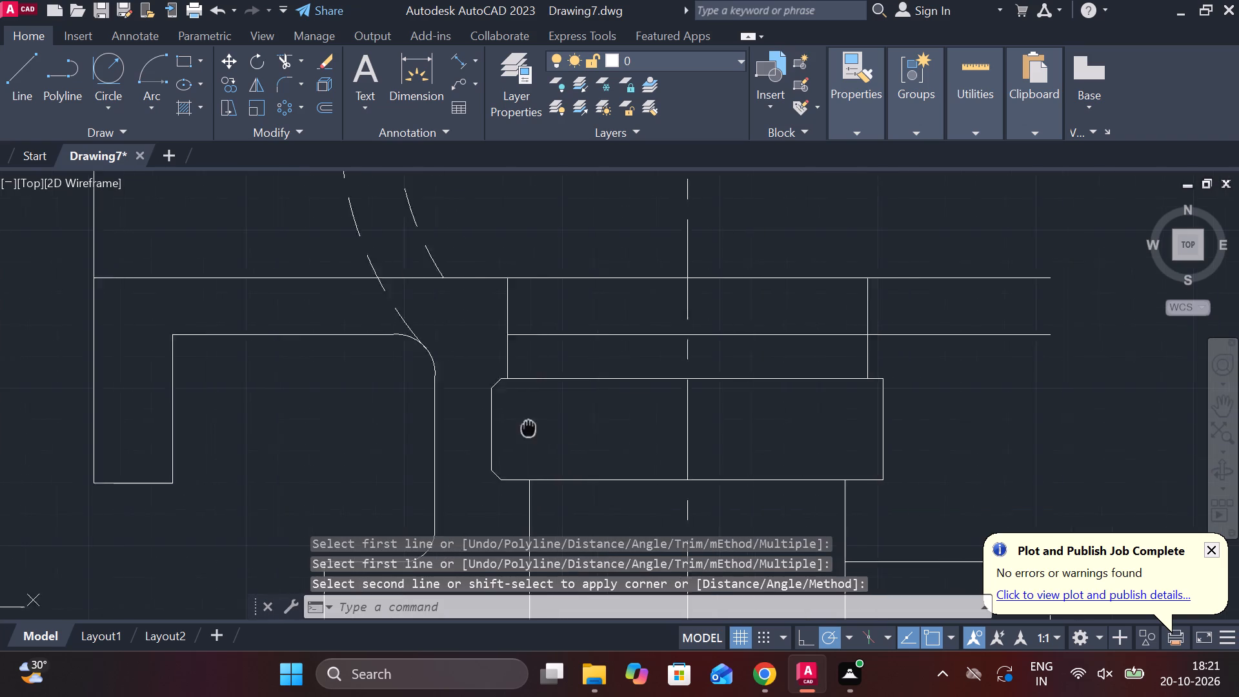
pyautogui.moveTo(443, 420); pyautogui.dragTo(443, 420, button='middle')
pyautogui.scroll(1, 778, 403)
pyautogui.press('space')
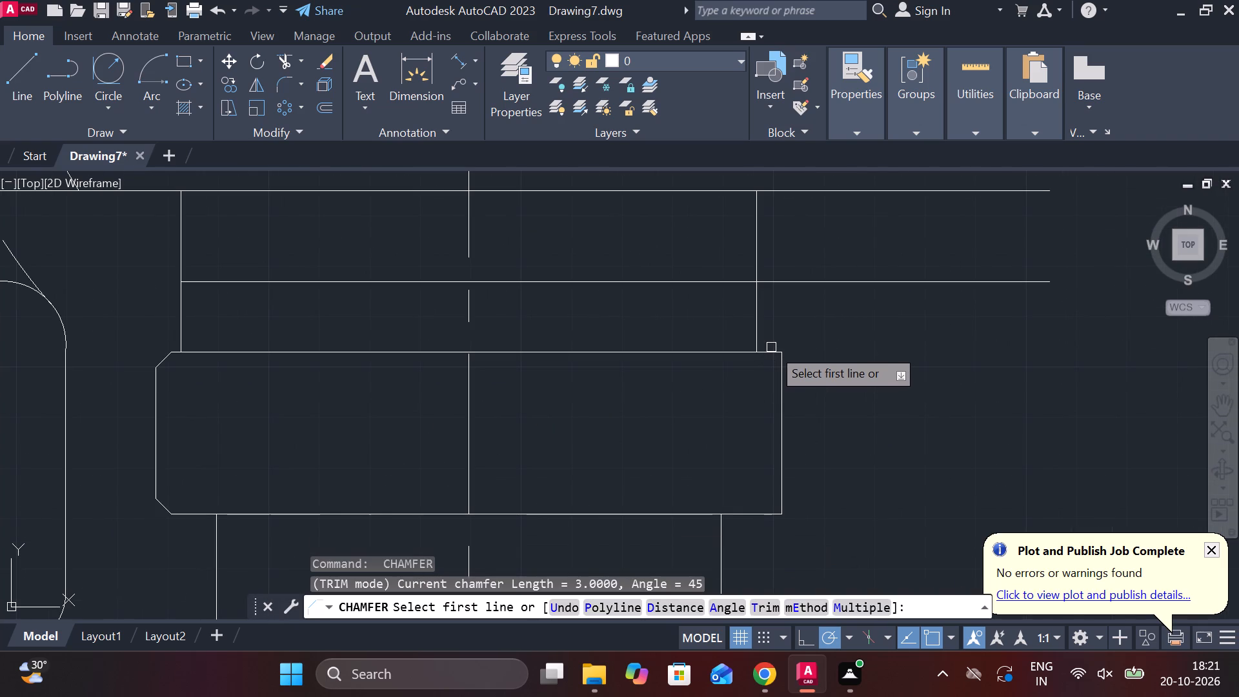
pyautogui.click(769, 350)
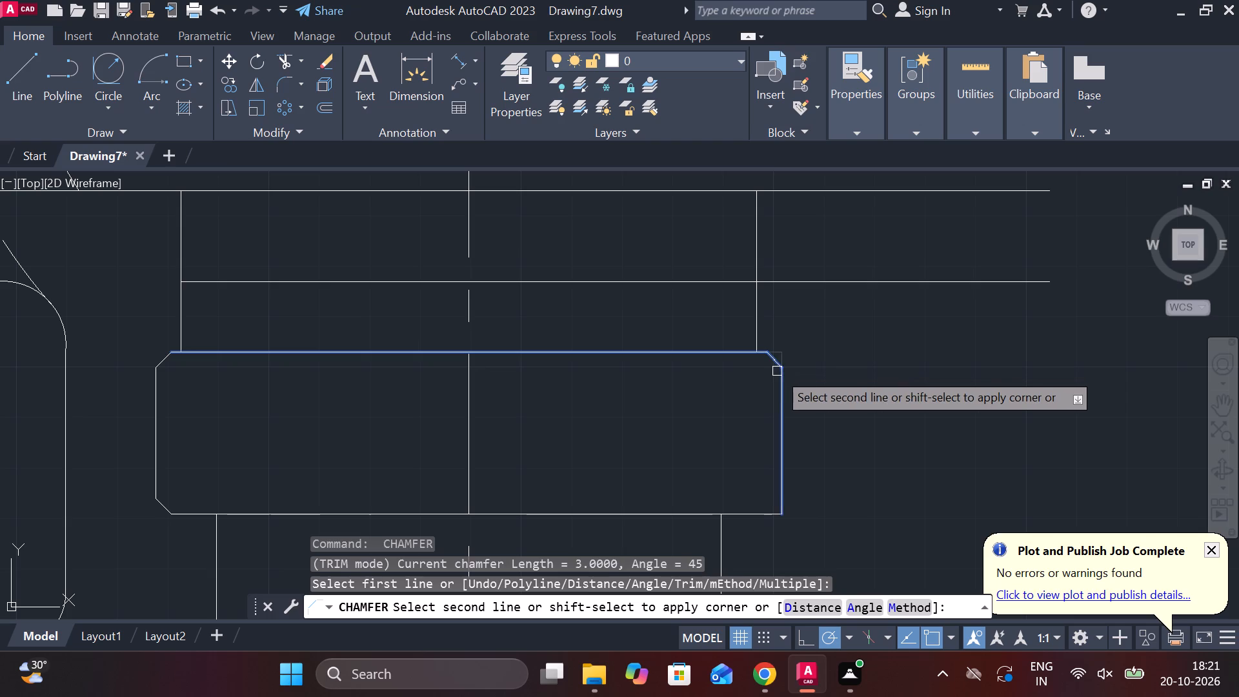
pyautogui.click(777, 371)
pyautogui.press('space')
pyautogui.click(778, 485)
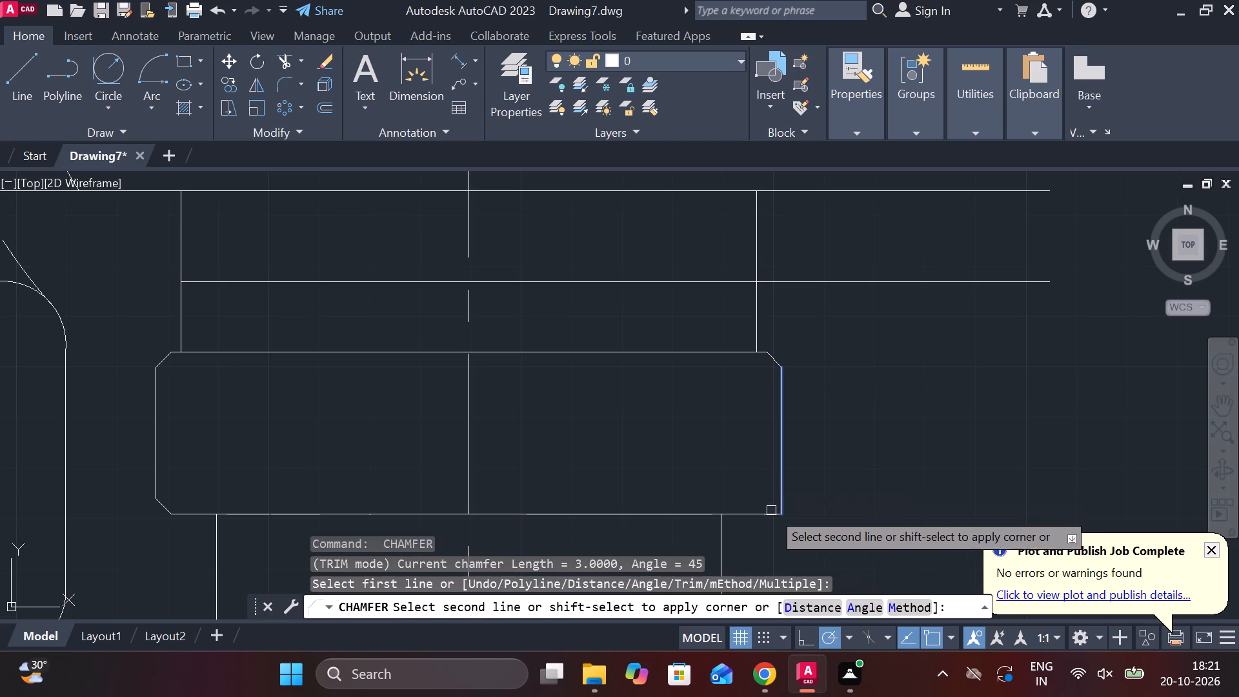
pyautogui.click(767, 514)
# Offset the left and right vertical neck lines above the boss block outward by 1.
pyautogui.scroll(-2, 844, 450)
pyautogui.scroll(2, 621, 377)
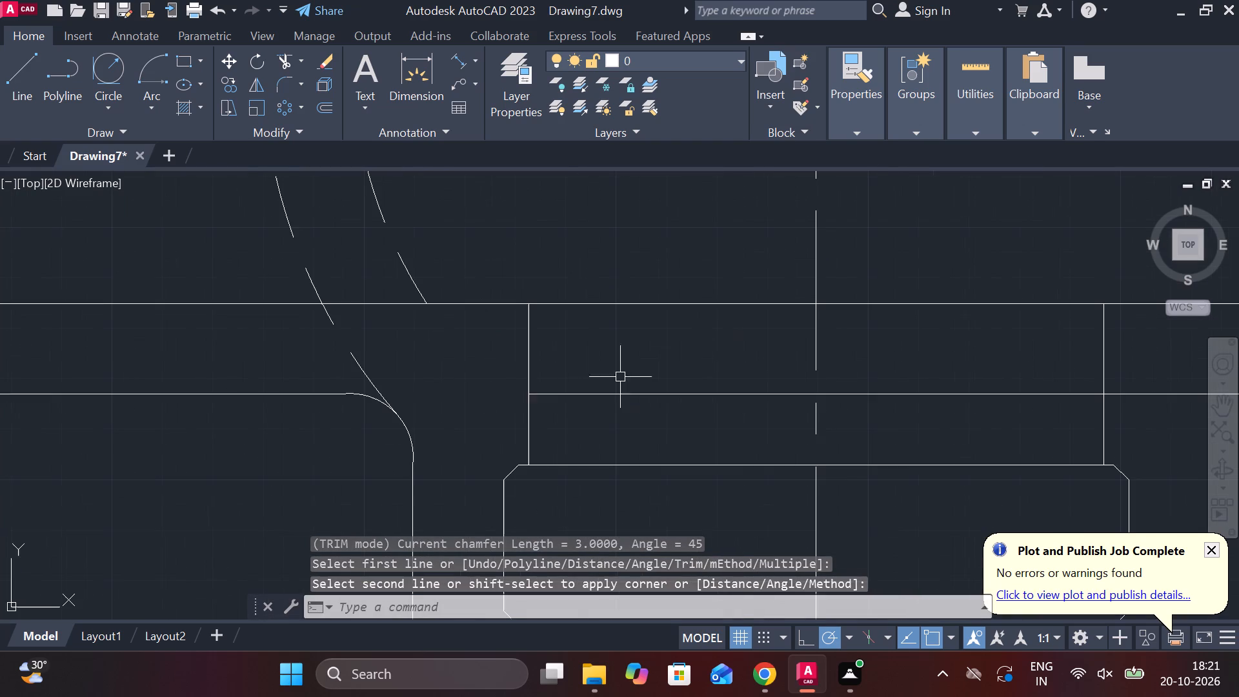
pyautogui.press('Escape')
pyautogui.click(529, 365)
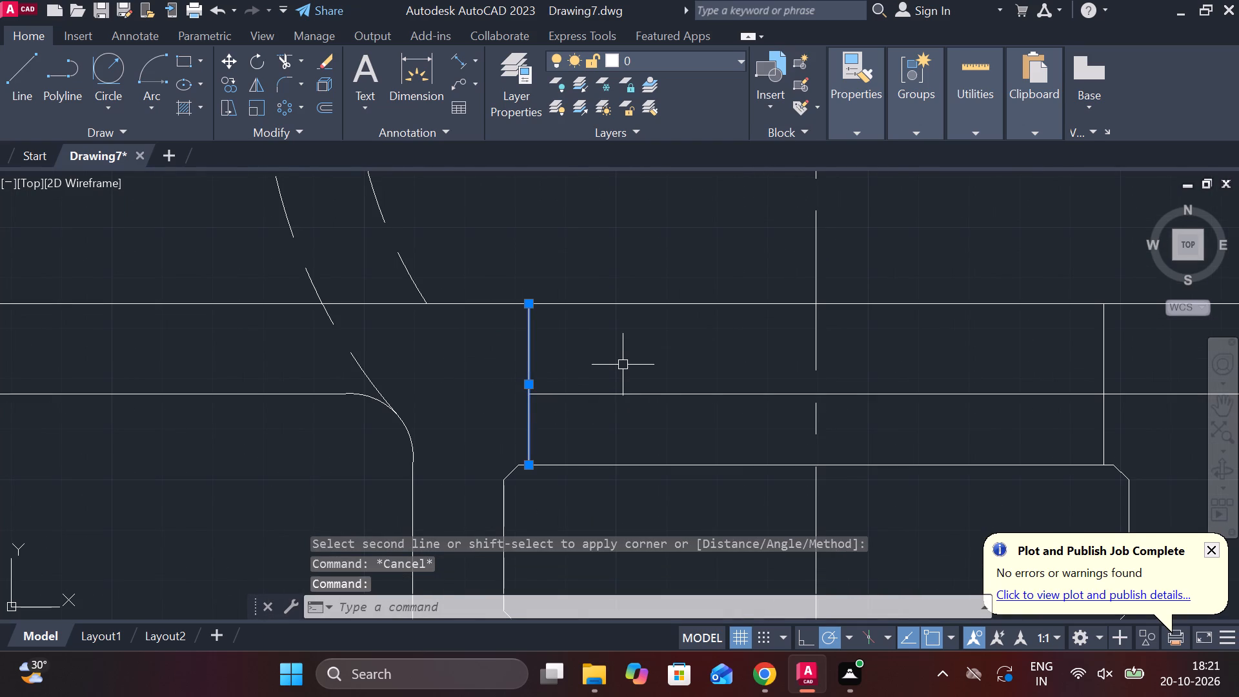
pyautogui.press('o')
pyautogui.press('Return')
pyautogui.press('Return')
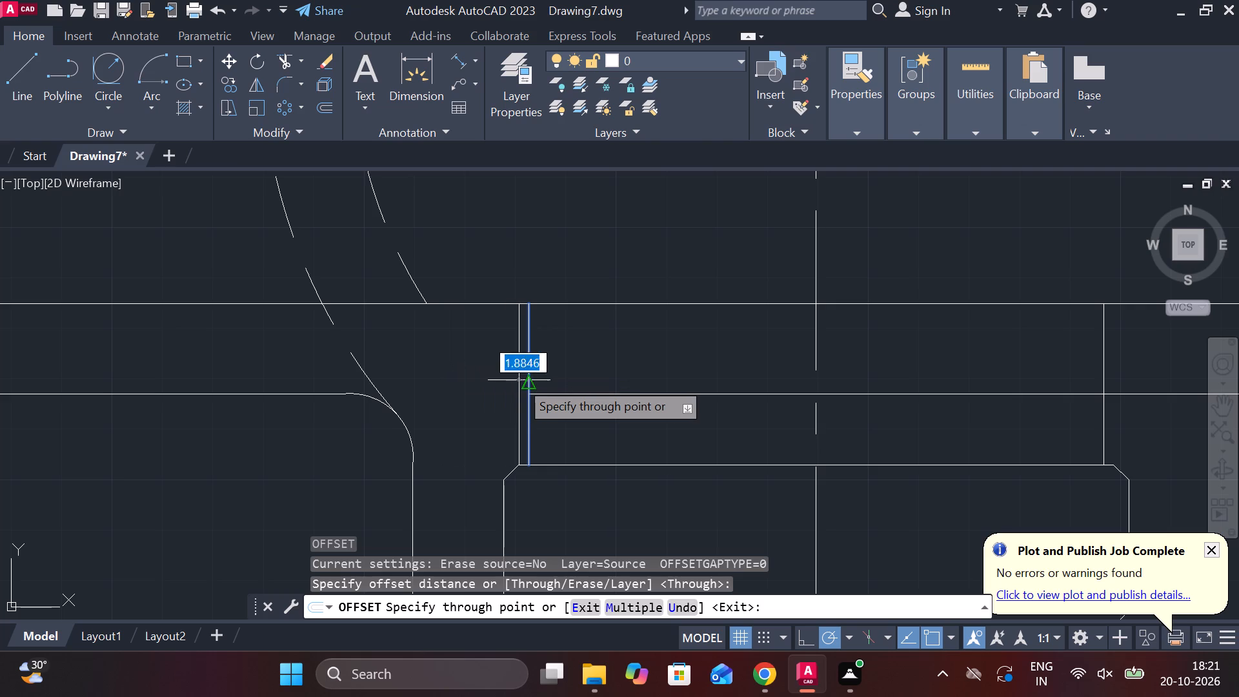
pyautogui.press('1')
pyautogui.press('space')
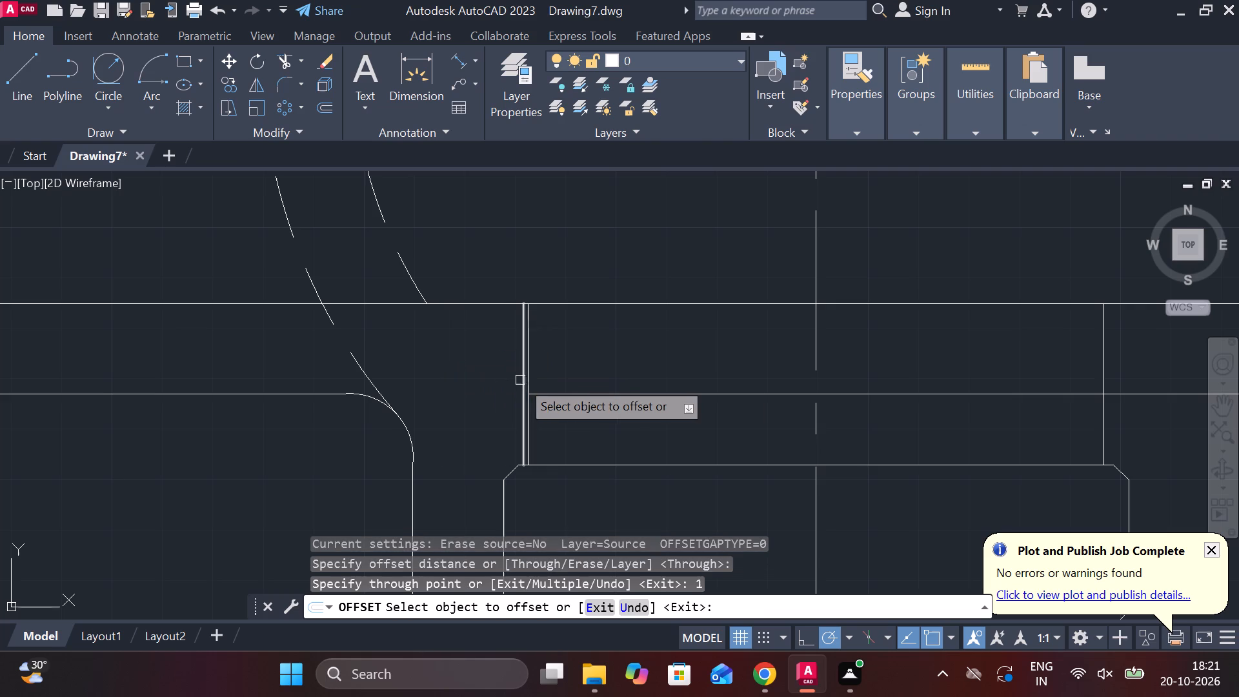
pyautogui.scroll(-1, 634, 386)
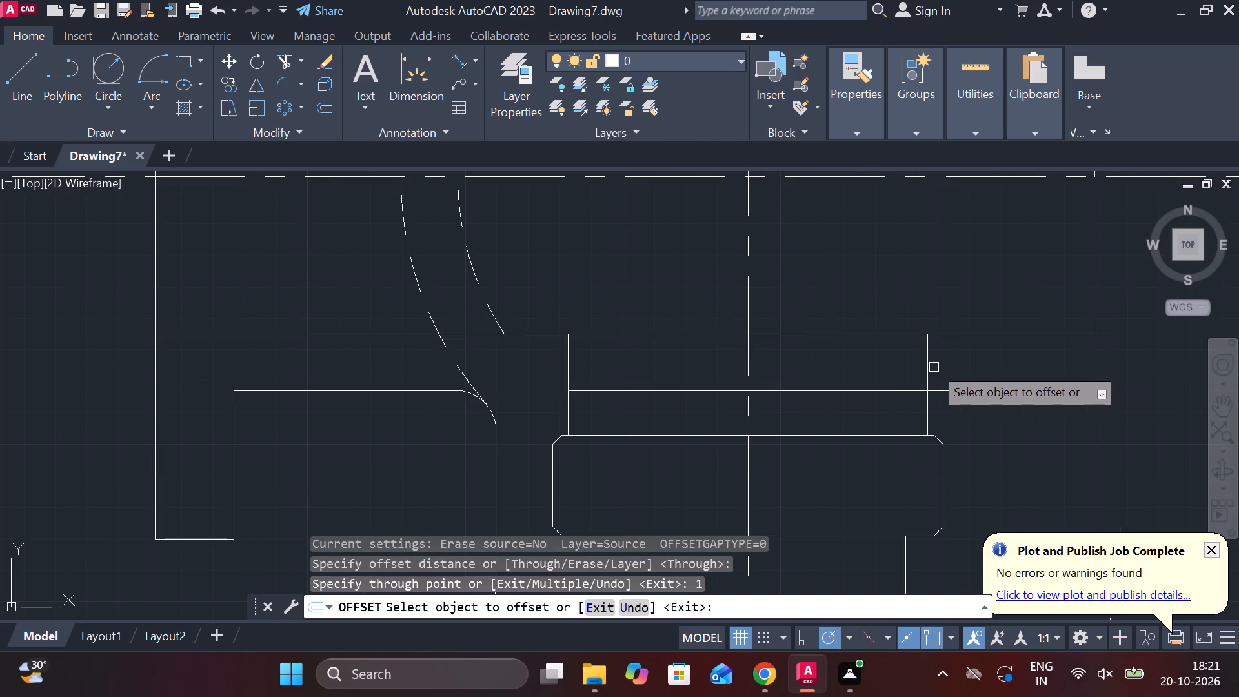
pyautogui.click(931, 362)
pyautogui.write('1')
pyautogui.press('space')
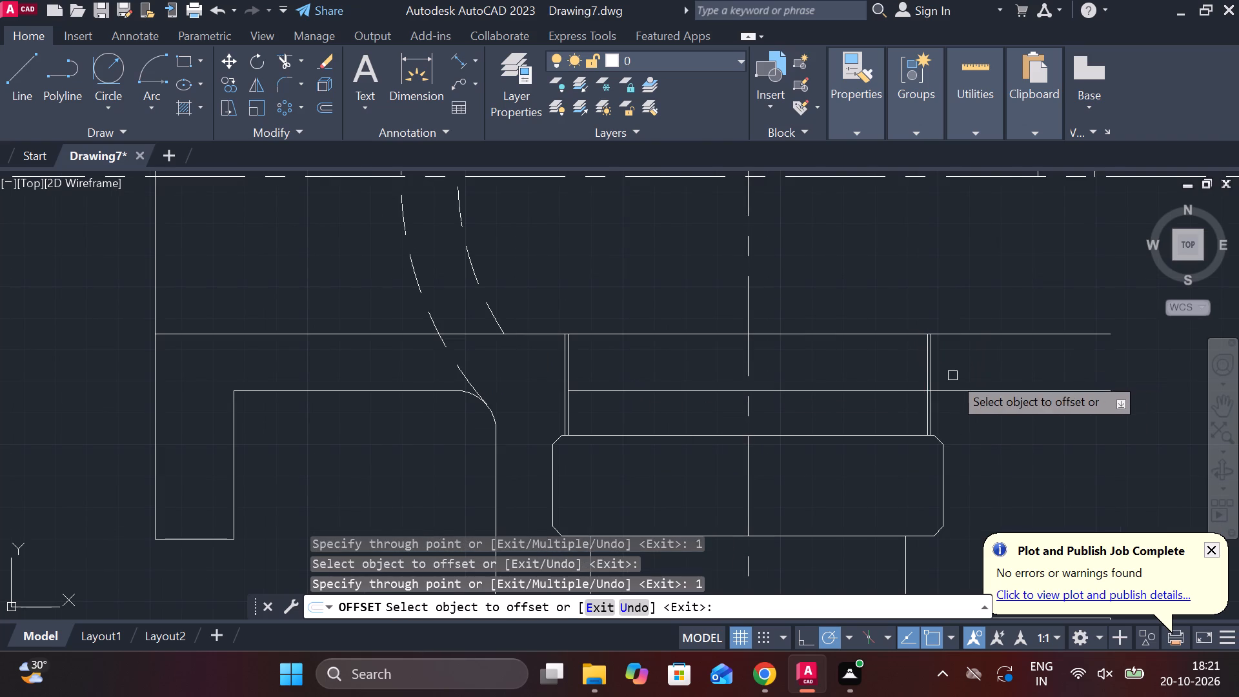
# Examine the boss block, the neck lines above it and the base flange, and end the Offset command.
pyautogui.moveTo(882, 462); pyautogui.dragTo(783, 358, button='middle')
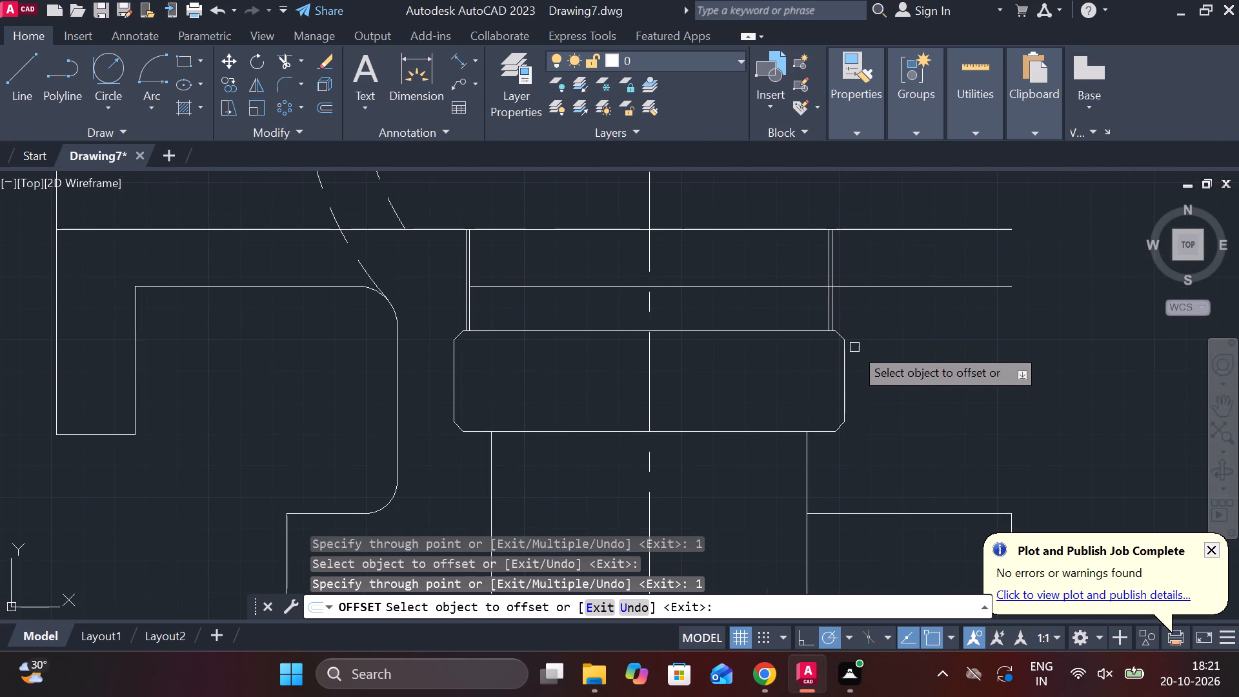
pyautogui.scroll(1, 840, 338)
pyautogui.scroll(-2, 678, 376)
pyautogui.scroll(1, 446, 361)
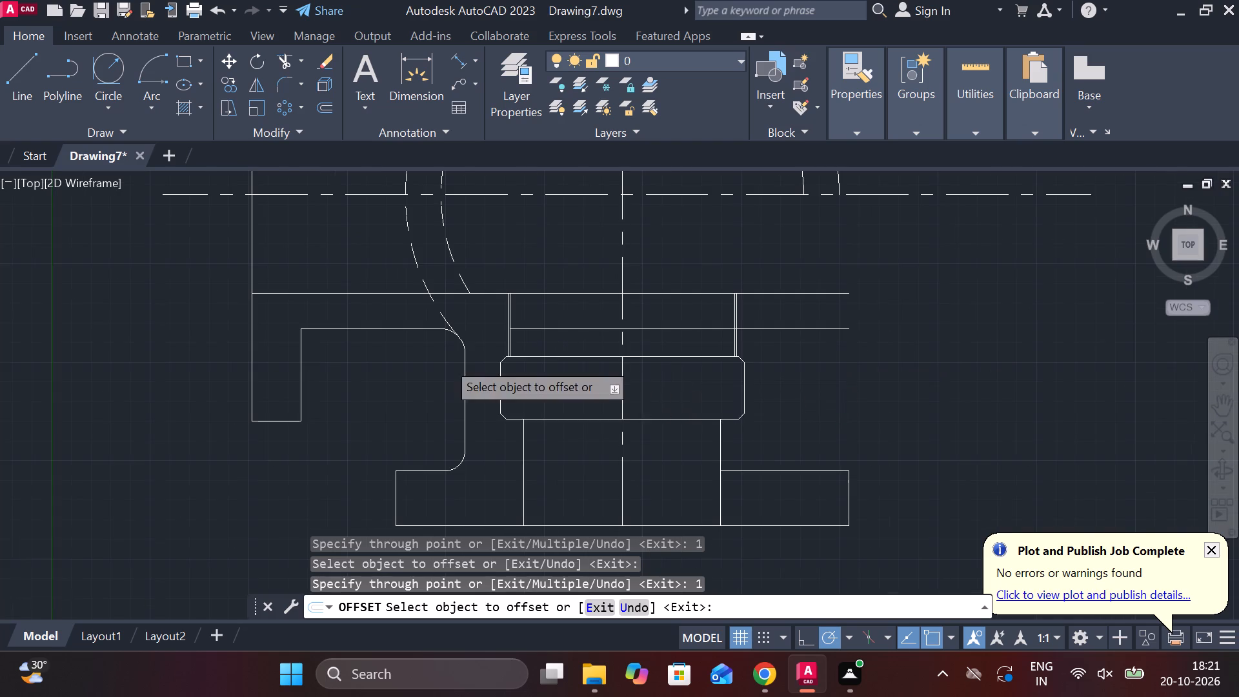
pyautogui.scroll(1, 446, 361)
pyautogui.scroll(2, 579, 334)
pyautogui.scroll(-2, 641, 356)
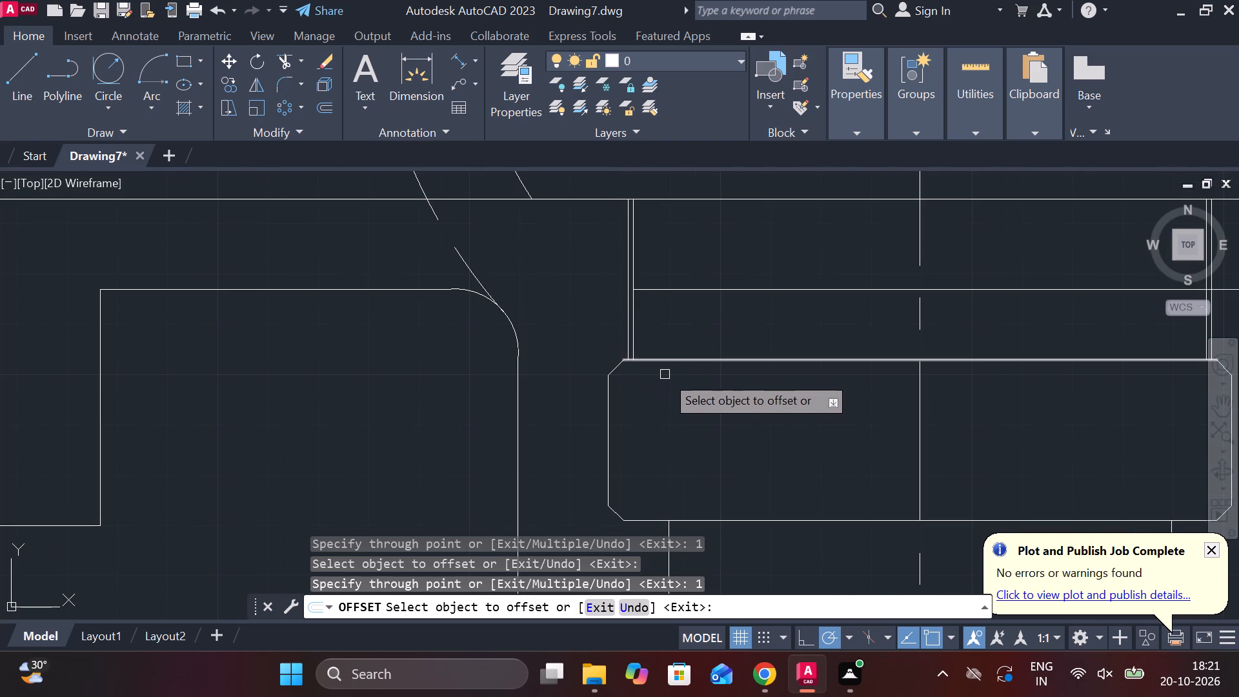
pyautogui.scroll(-1, 667, 376)
pyautogui.moveTo(941, 383); pyautogui.dragTo(823, 279, button='middle')
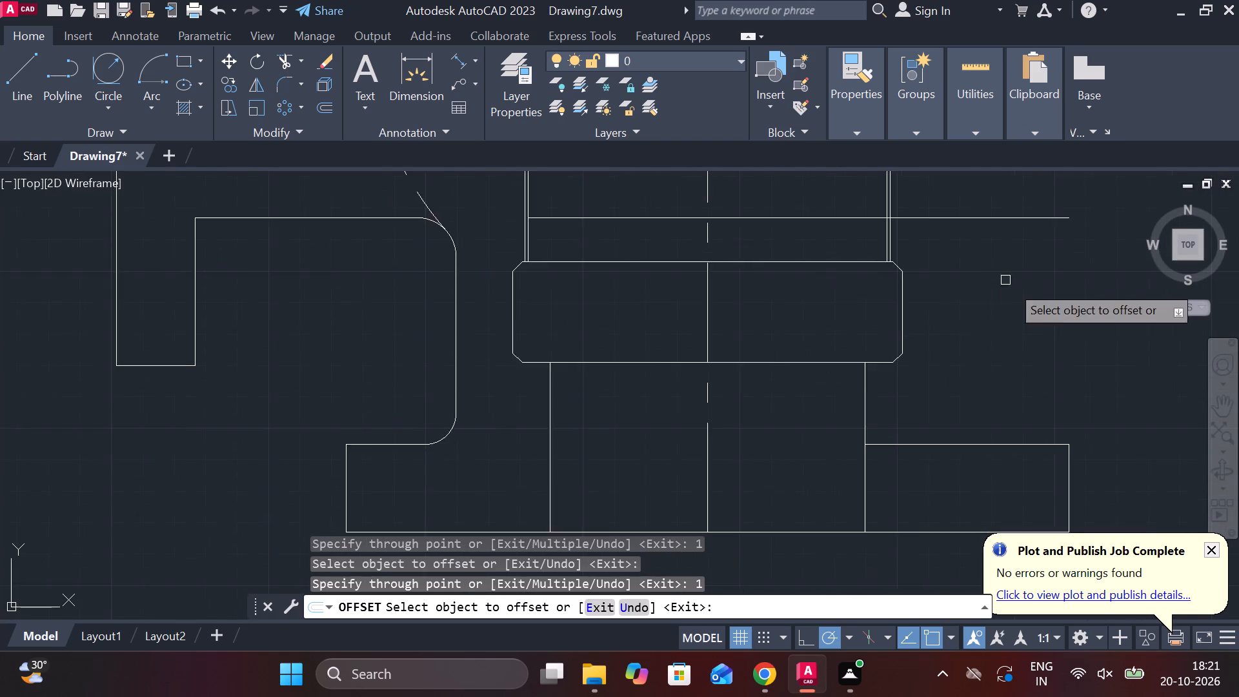
pyautogui.scroll(-1, 1027, 299)
pyautogui.moveTo(1025, 323); pyautogui.dragTo(864, 262, button='middle')
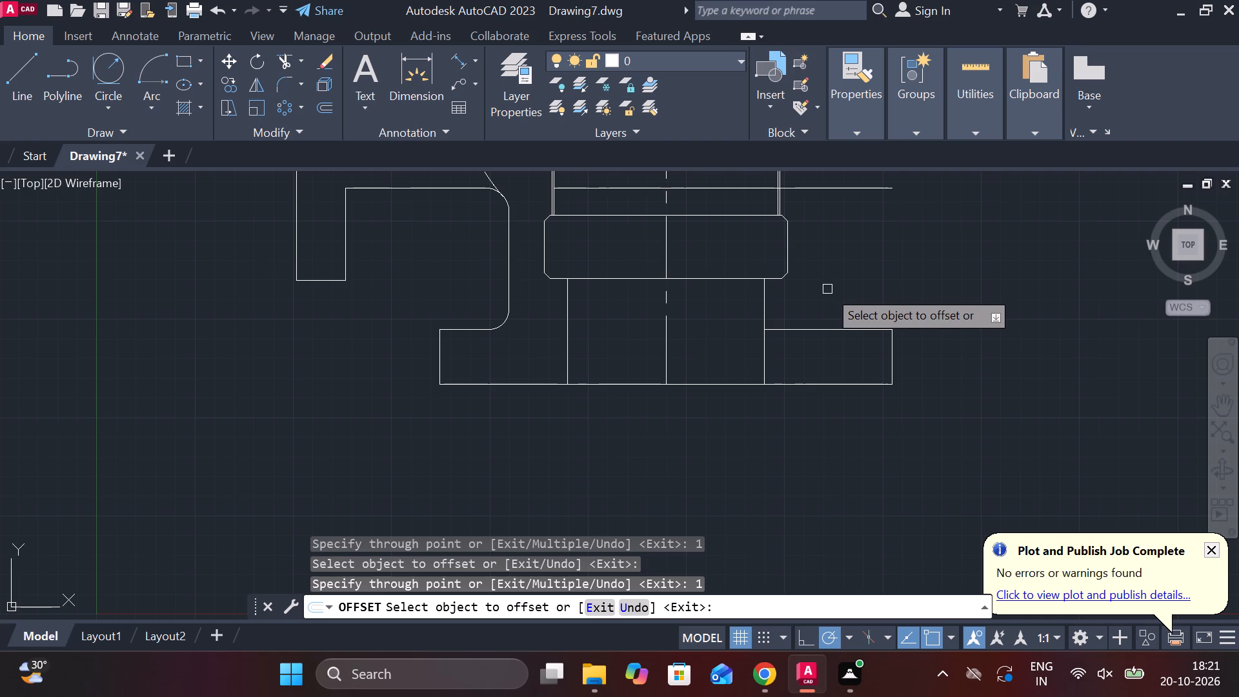
pyautogui.moveTo(827, 289); pyautogui.dragTo(720, 329, button='middle')
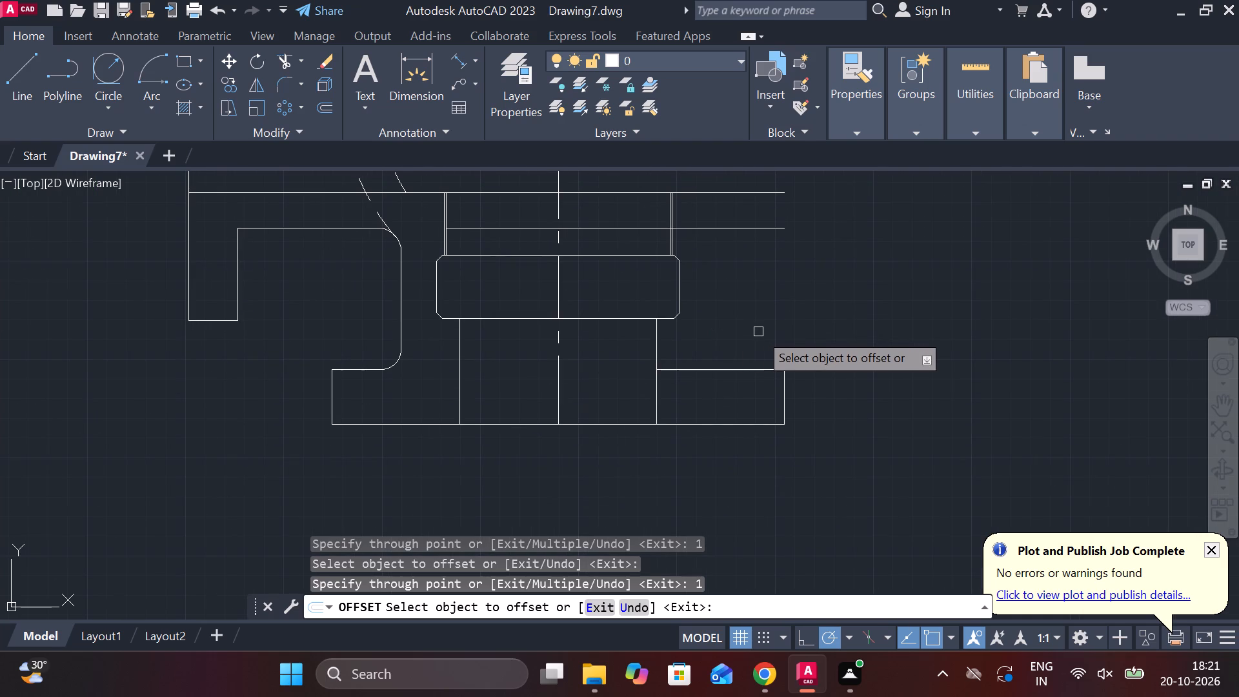
pyautogui.scroll(-1, 758, 332)
pyautogui.moveTo(758, 329); pyautogui.dragTo(745, 418, button='middle')
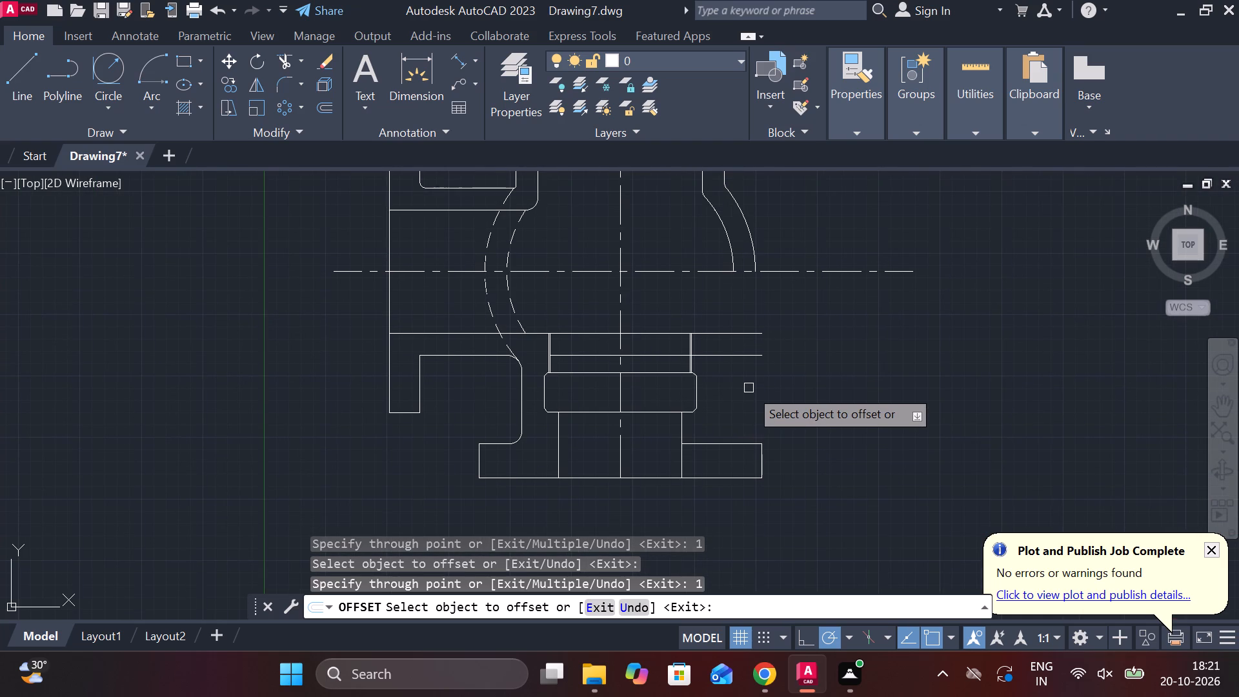
pyautogui.press('Escape')
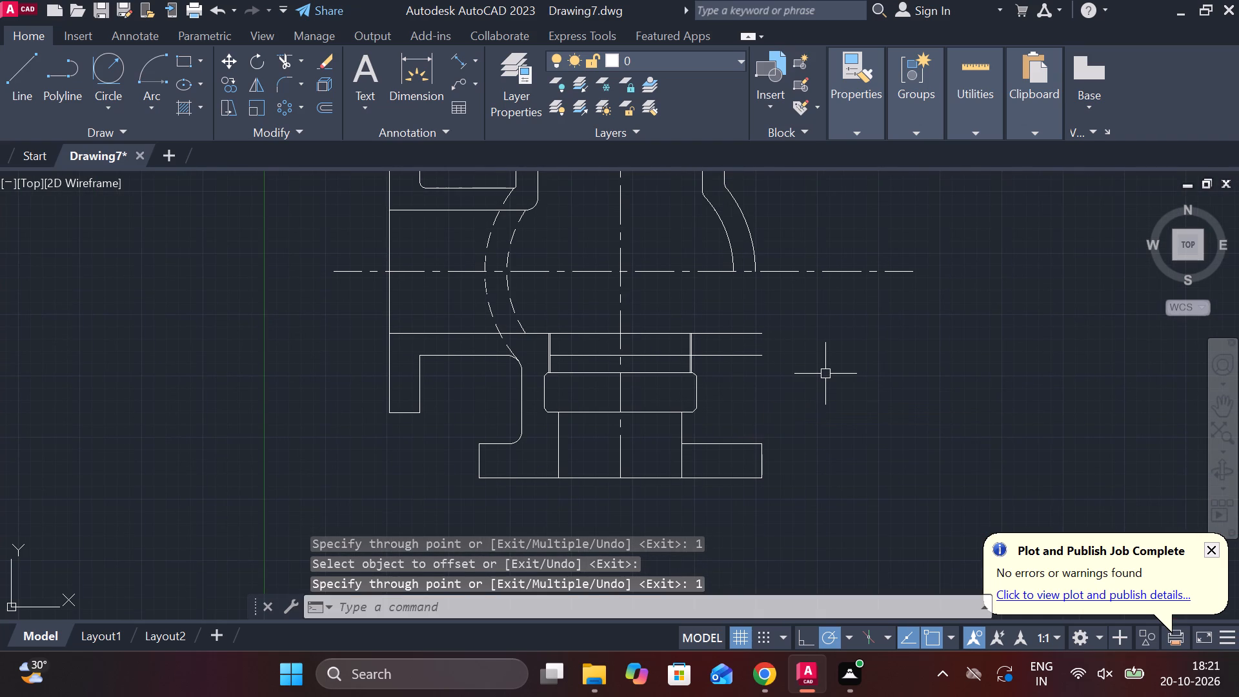
# Extend the inner right curved-wall arc down to the chamber's bottom line and trim that line's overhang beyond the arc.
pyautogui.write('ex')
pyautogui.press('space')
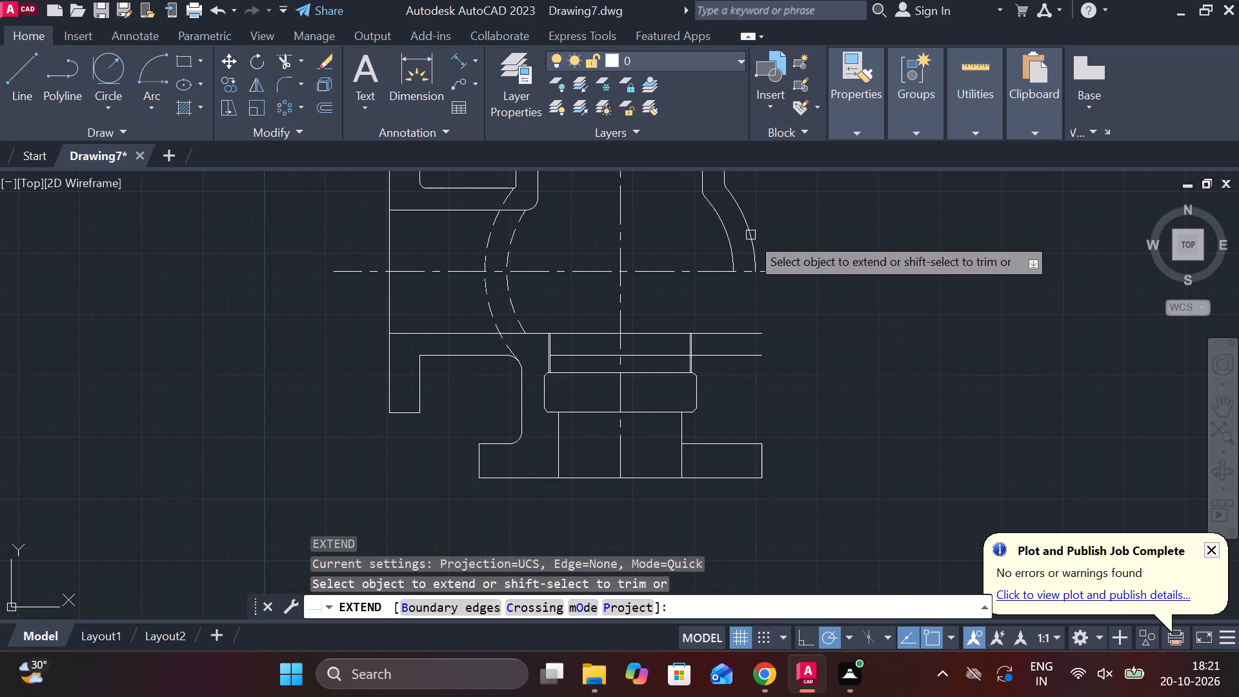
pyautogui.click(725, 251)
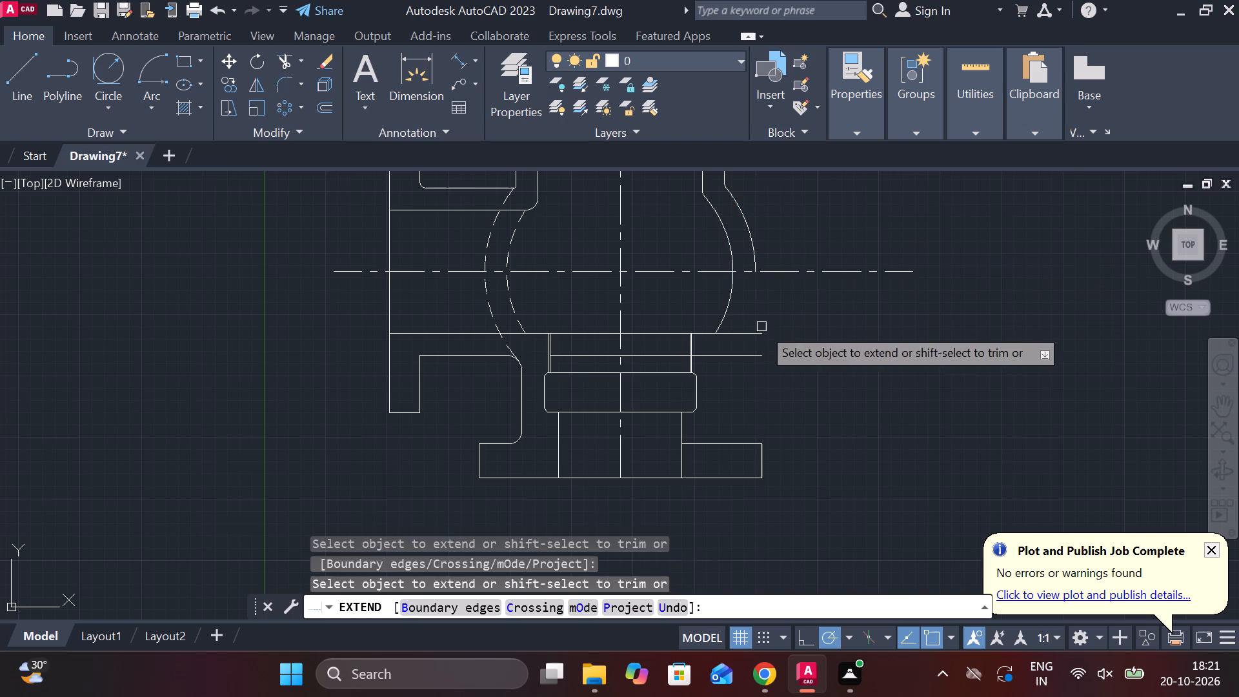
pyautogui.press('Escape')
pyautogui.write('tr')
pyautogui.press('space')
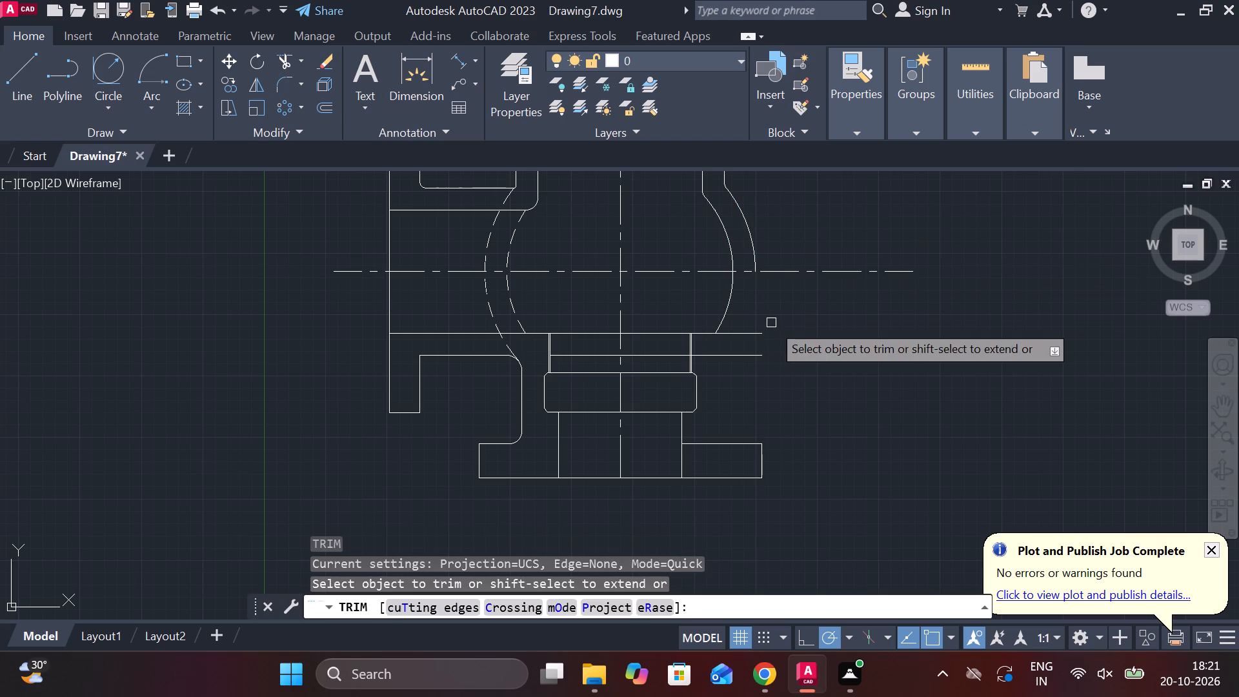
pyautogui.click(729, 328)
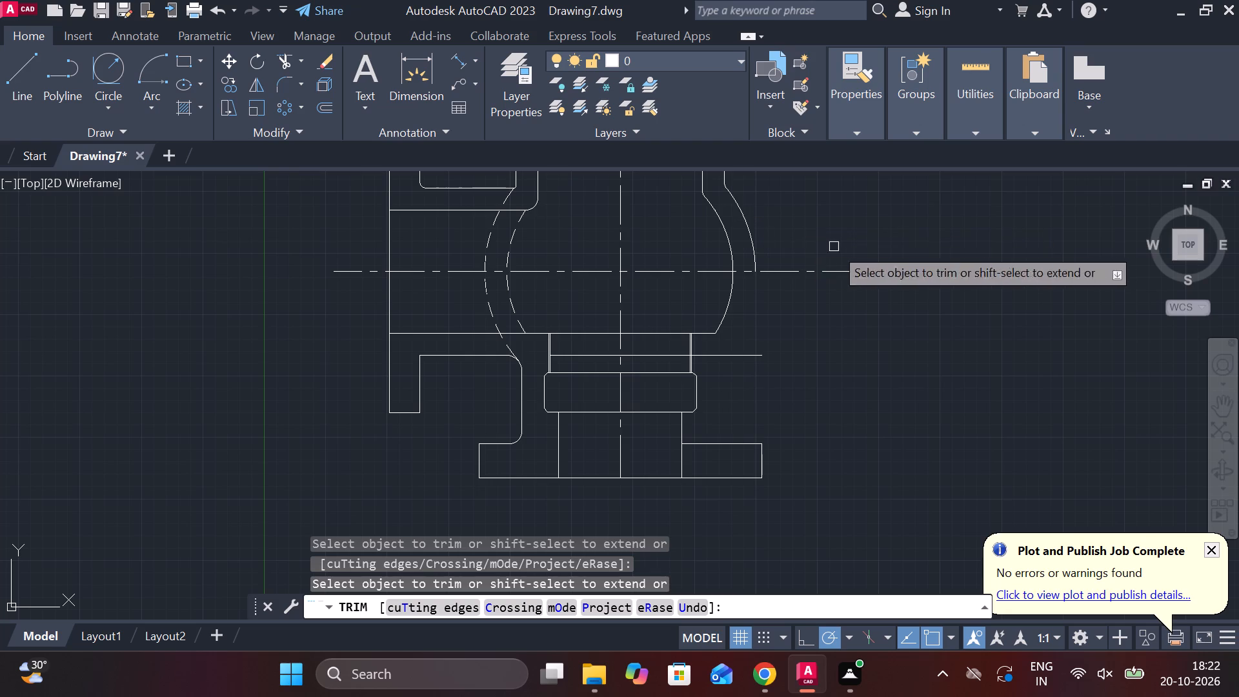
pyautogui.press('Escape')
# Extend the outer right curved-wall arc down to the lower horizontal wall line.
pyautogui.write('ex')
pyautogui.press('space')
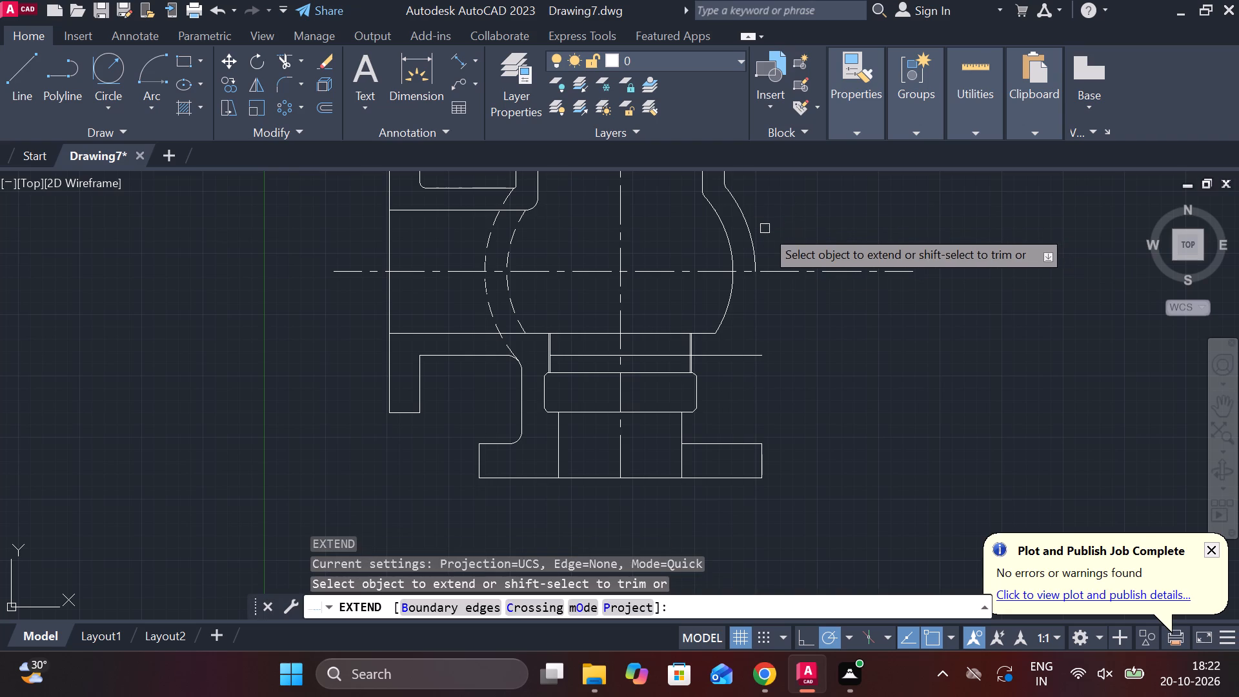
pyautogui.click(754, 240)
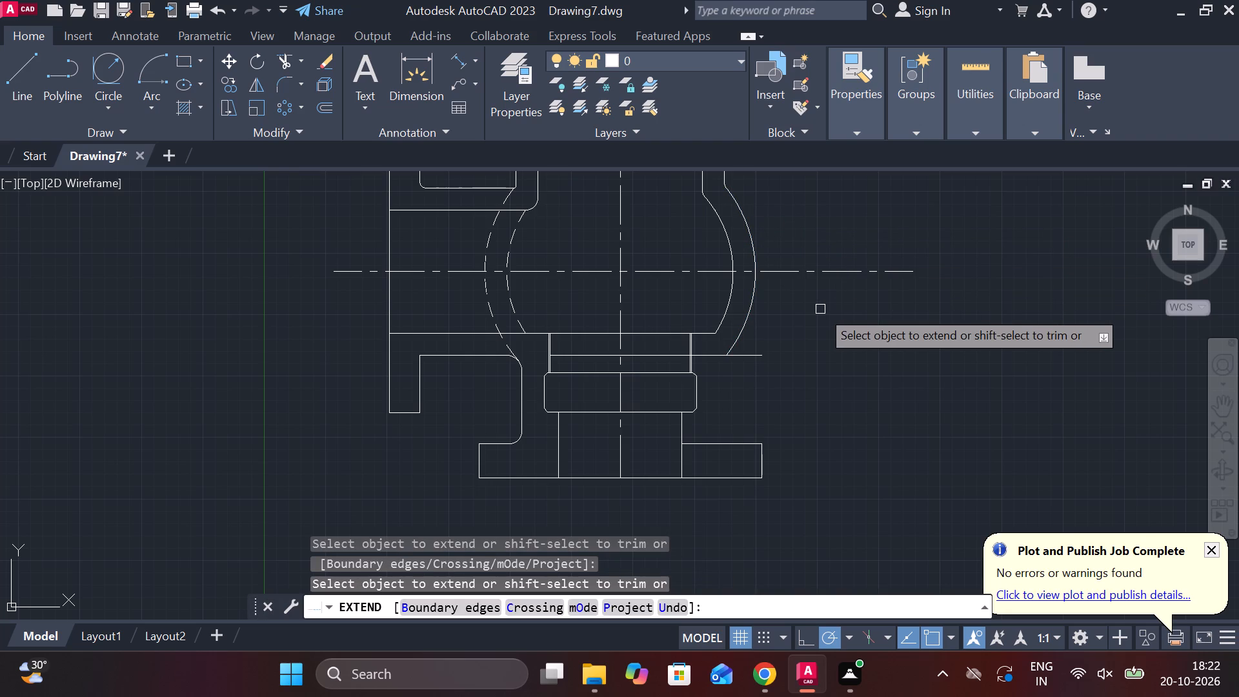
pyautogui.moveTo(816, 317); pyautogui.dragTo(803, 284, button='middle')
pyautogui.press('Escape')
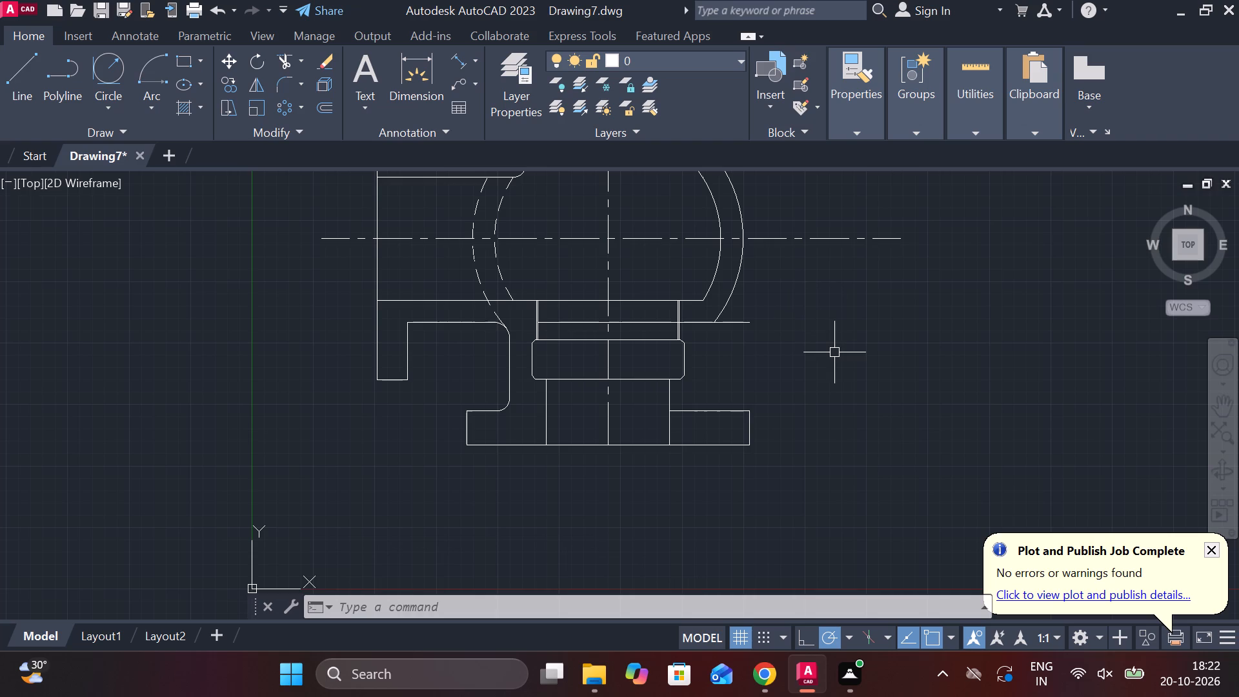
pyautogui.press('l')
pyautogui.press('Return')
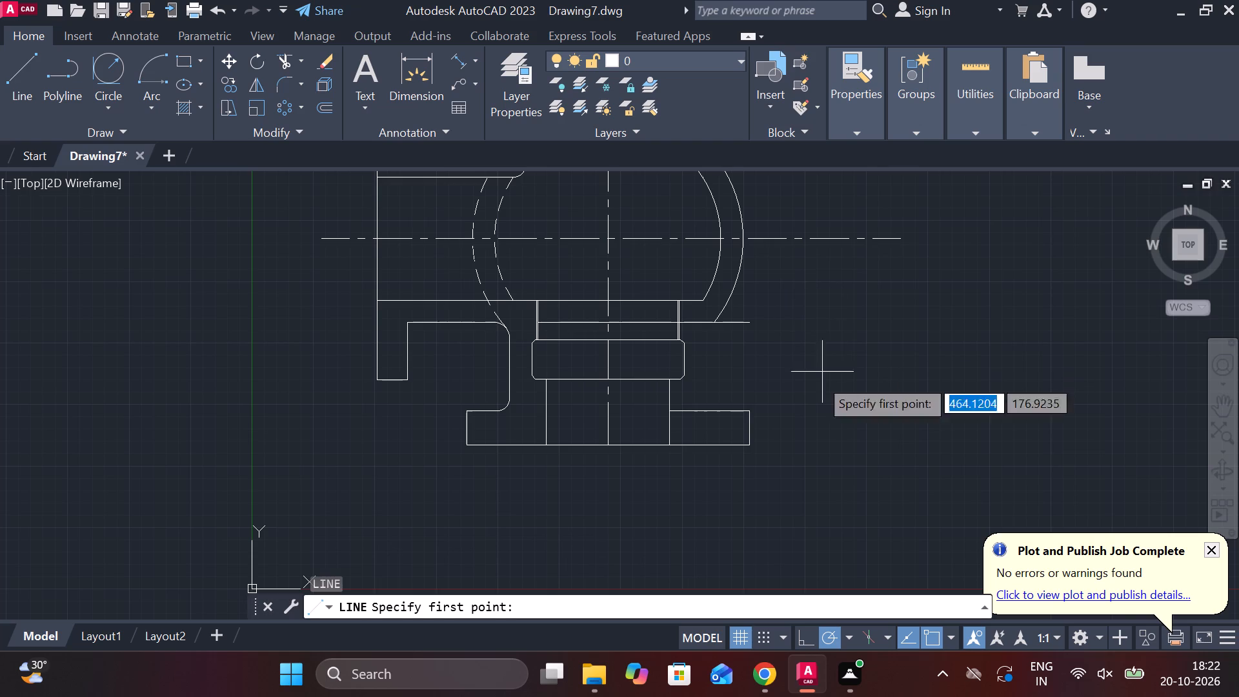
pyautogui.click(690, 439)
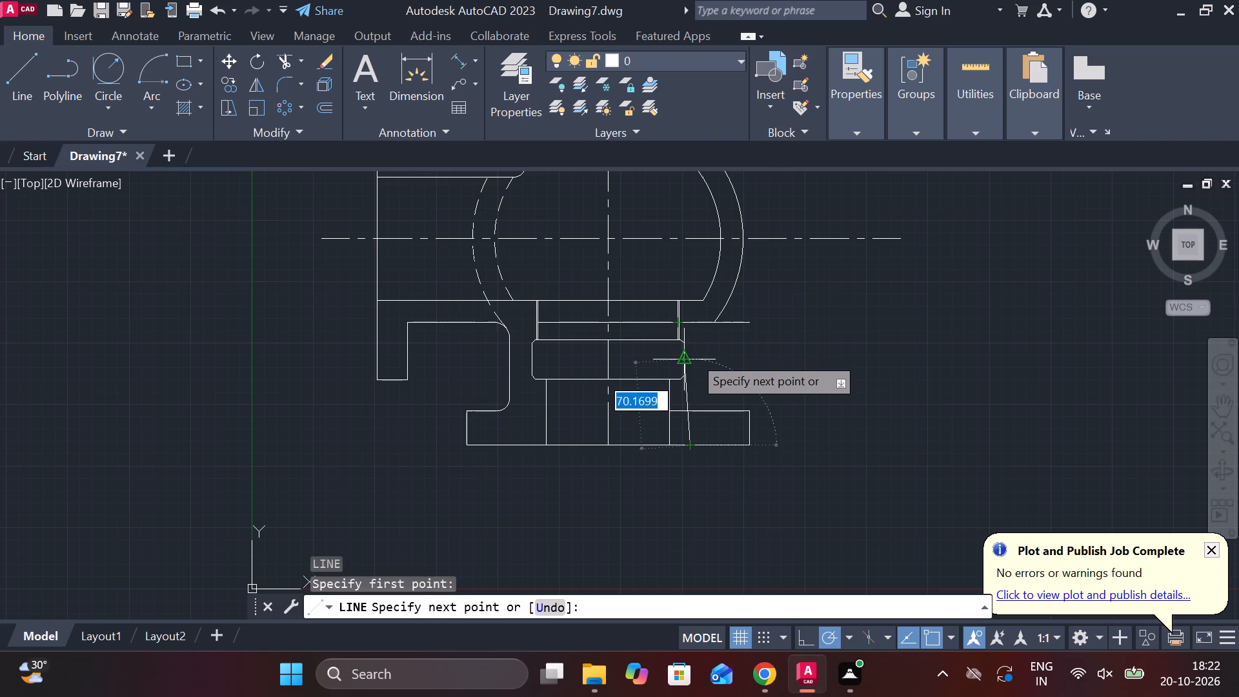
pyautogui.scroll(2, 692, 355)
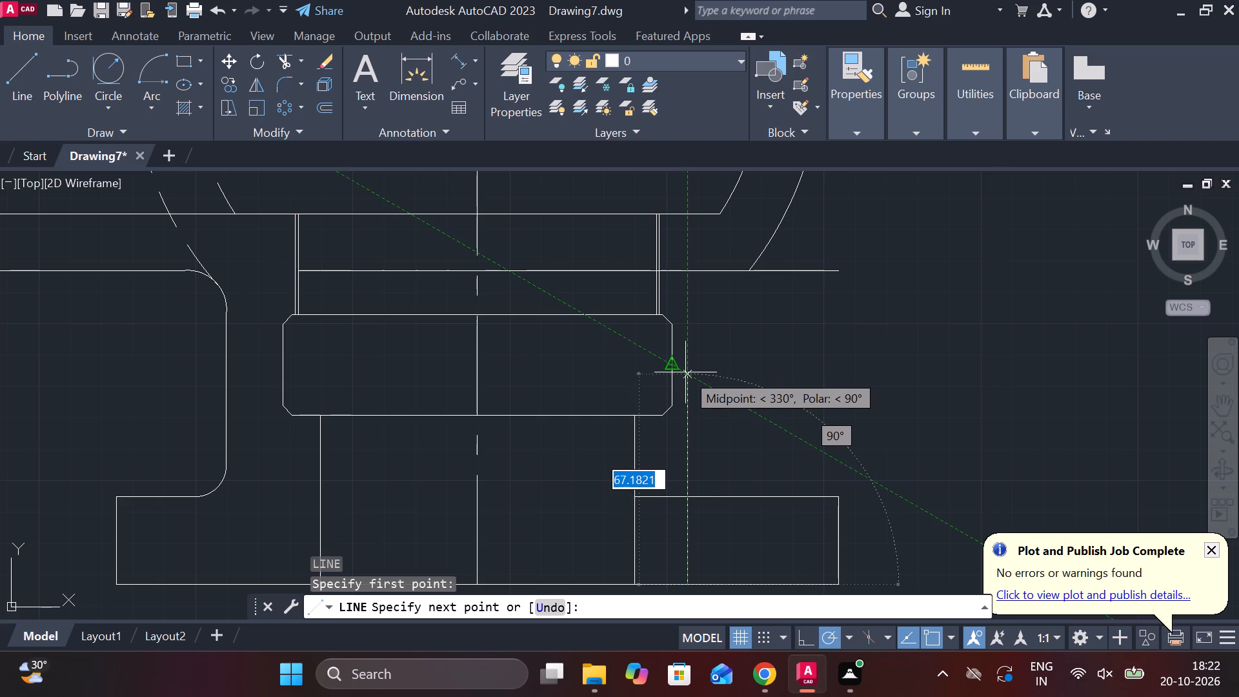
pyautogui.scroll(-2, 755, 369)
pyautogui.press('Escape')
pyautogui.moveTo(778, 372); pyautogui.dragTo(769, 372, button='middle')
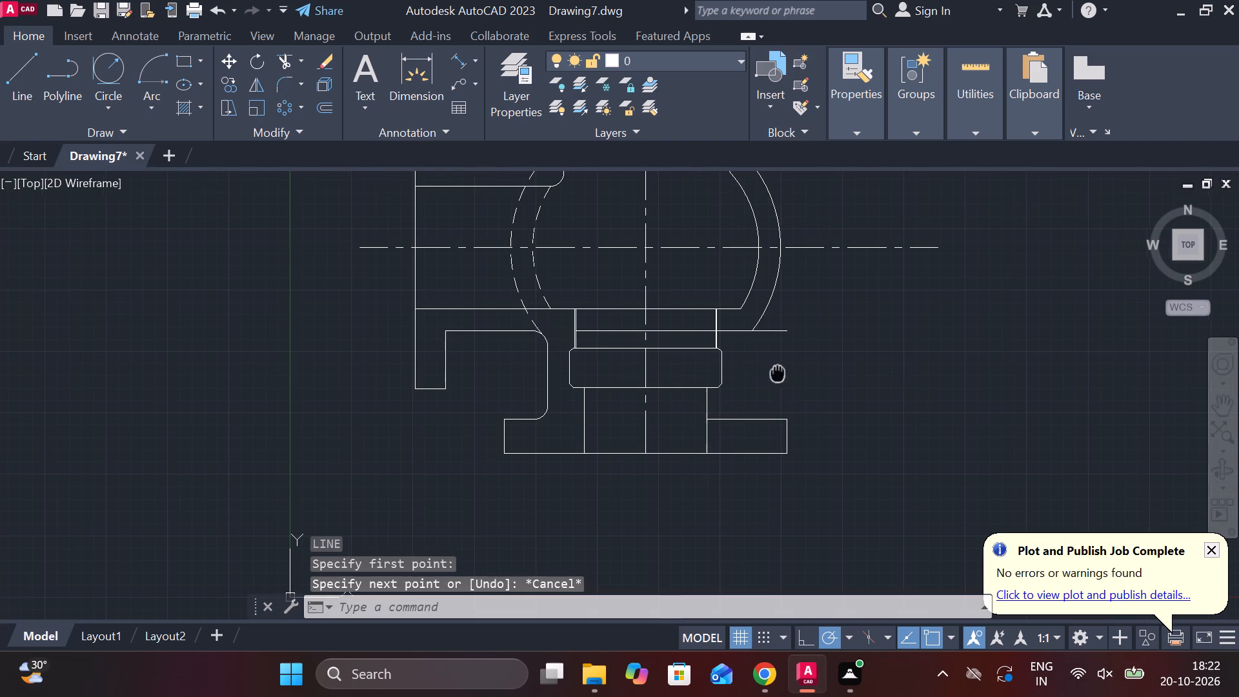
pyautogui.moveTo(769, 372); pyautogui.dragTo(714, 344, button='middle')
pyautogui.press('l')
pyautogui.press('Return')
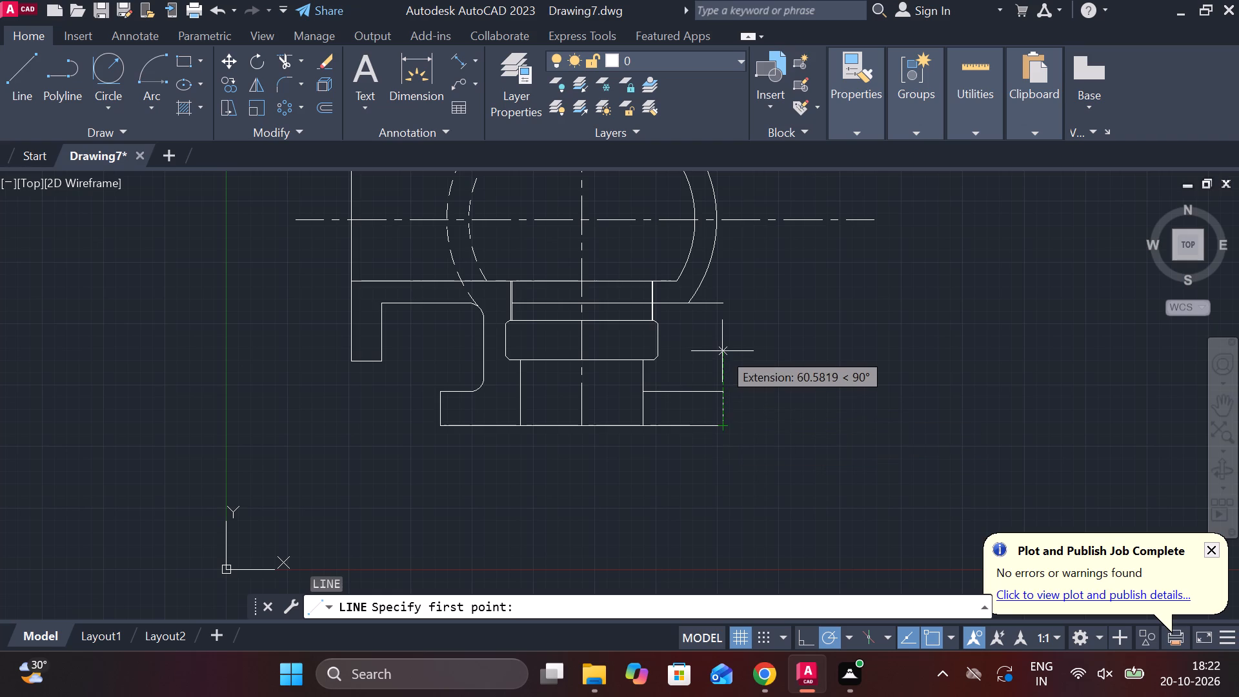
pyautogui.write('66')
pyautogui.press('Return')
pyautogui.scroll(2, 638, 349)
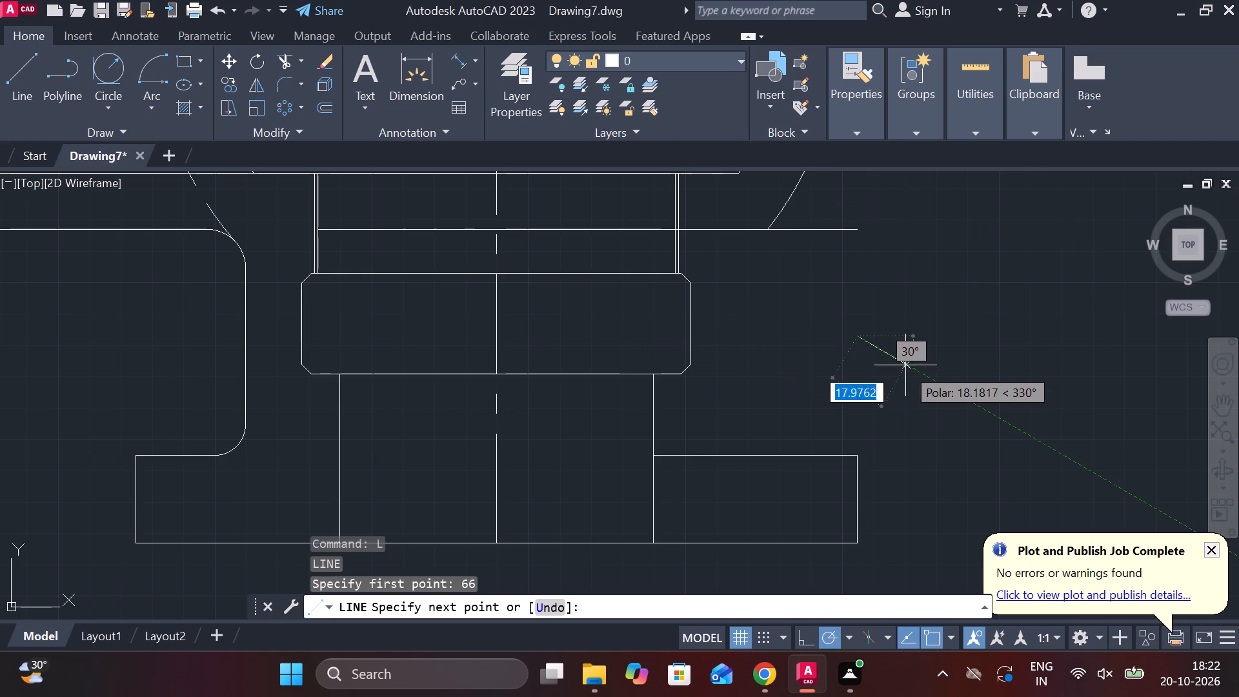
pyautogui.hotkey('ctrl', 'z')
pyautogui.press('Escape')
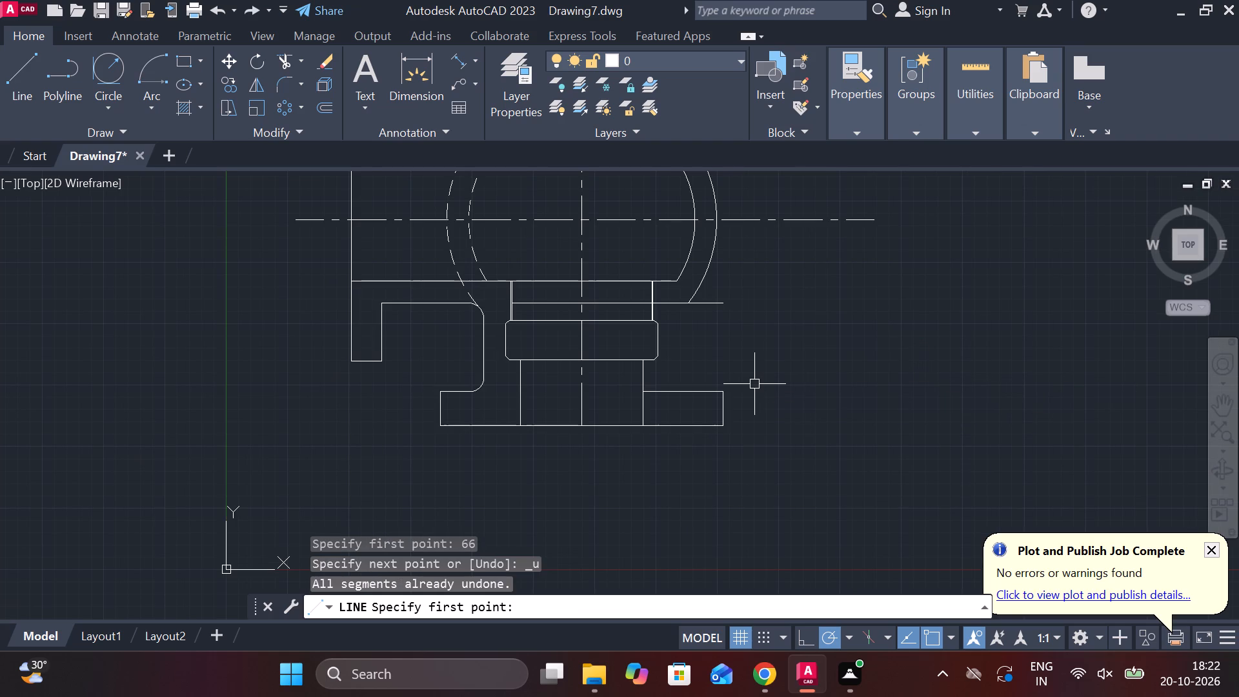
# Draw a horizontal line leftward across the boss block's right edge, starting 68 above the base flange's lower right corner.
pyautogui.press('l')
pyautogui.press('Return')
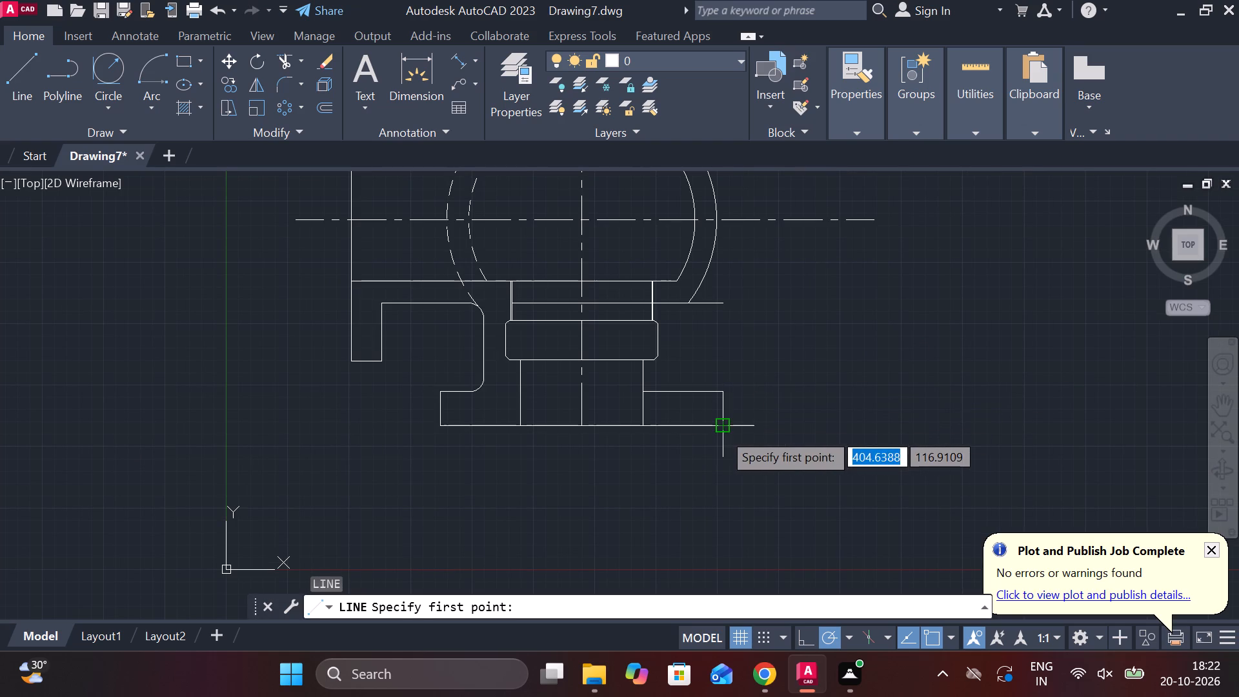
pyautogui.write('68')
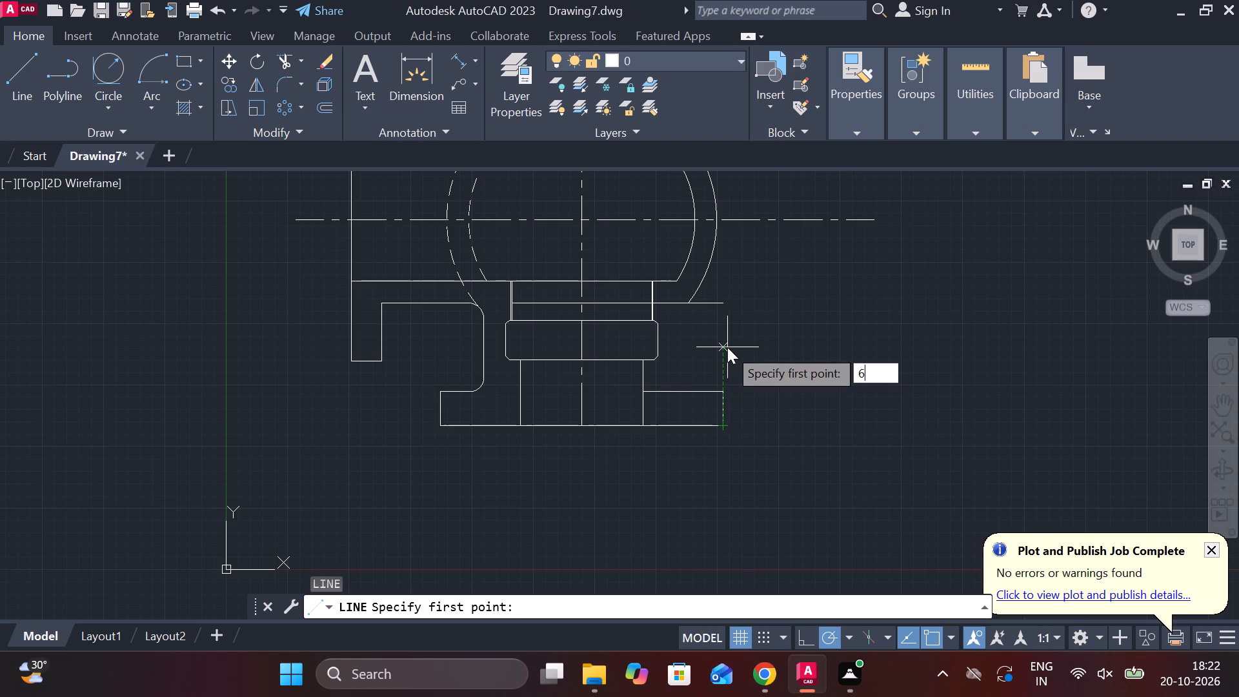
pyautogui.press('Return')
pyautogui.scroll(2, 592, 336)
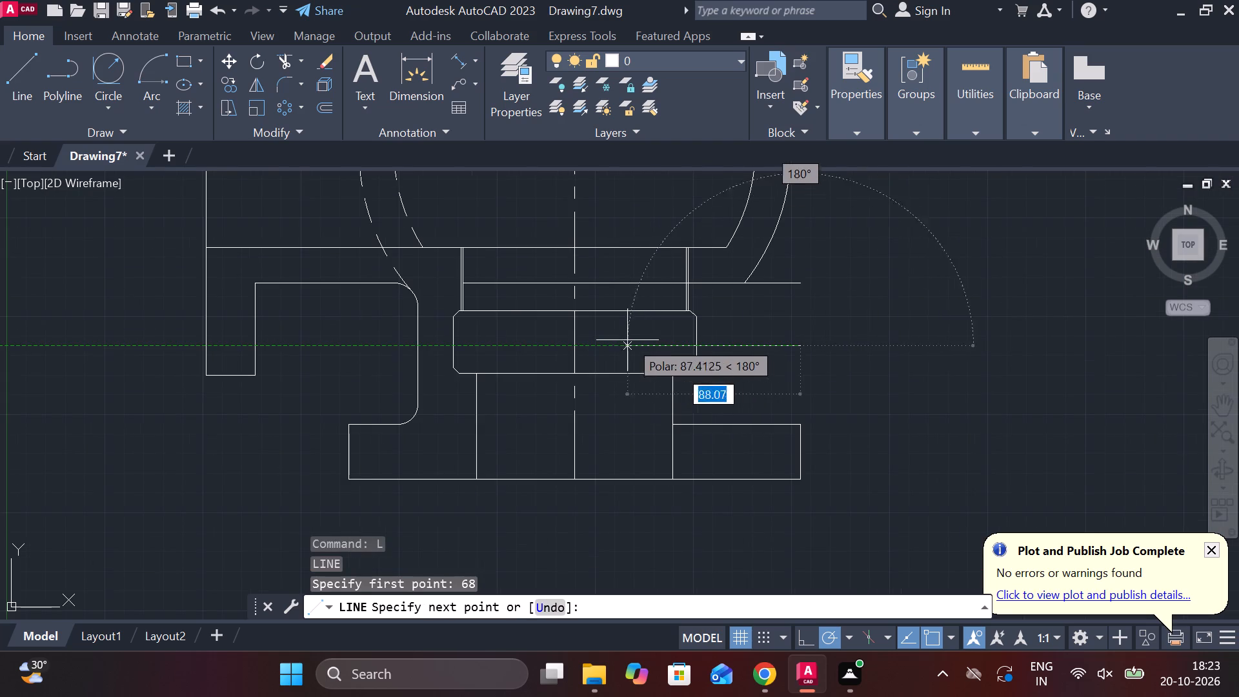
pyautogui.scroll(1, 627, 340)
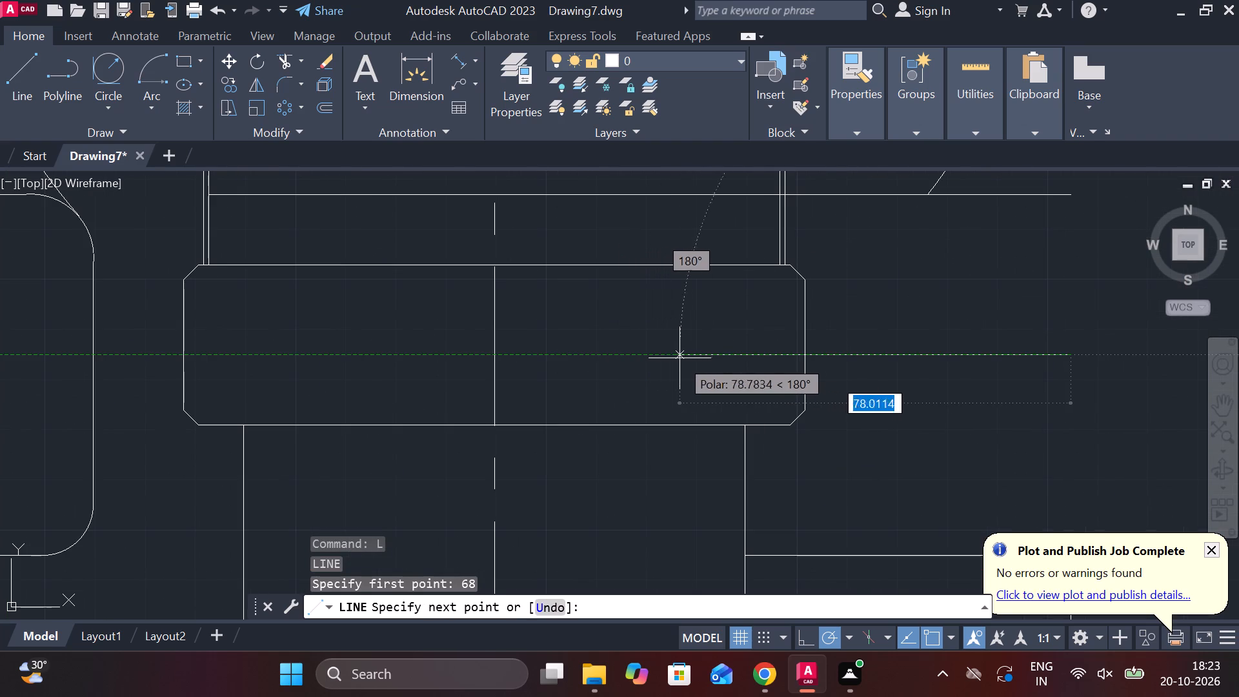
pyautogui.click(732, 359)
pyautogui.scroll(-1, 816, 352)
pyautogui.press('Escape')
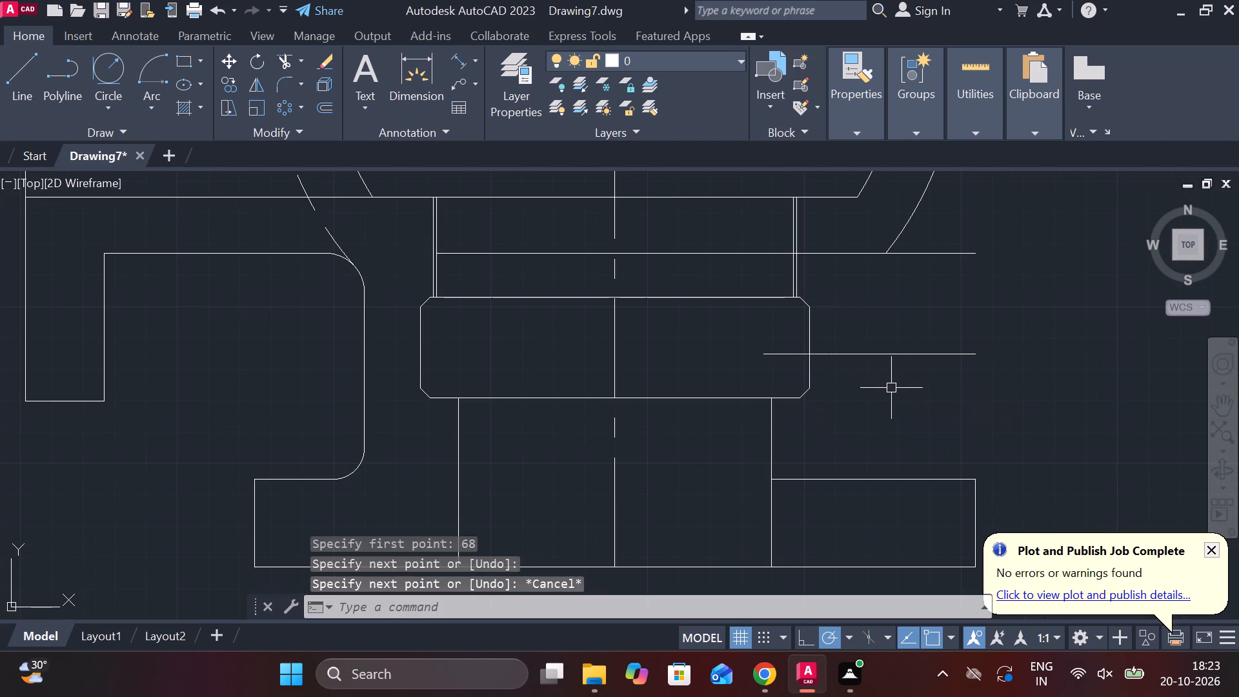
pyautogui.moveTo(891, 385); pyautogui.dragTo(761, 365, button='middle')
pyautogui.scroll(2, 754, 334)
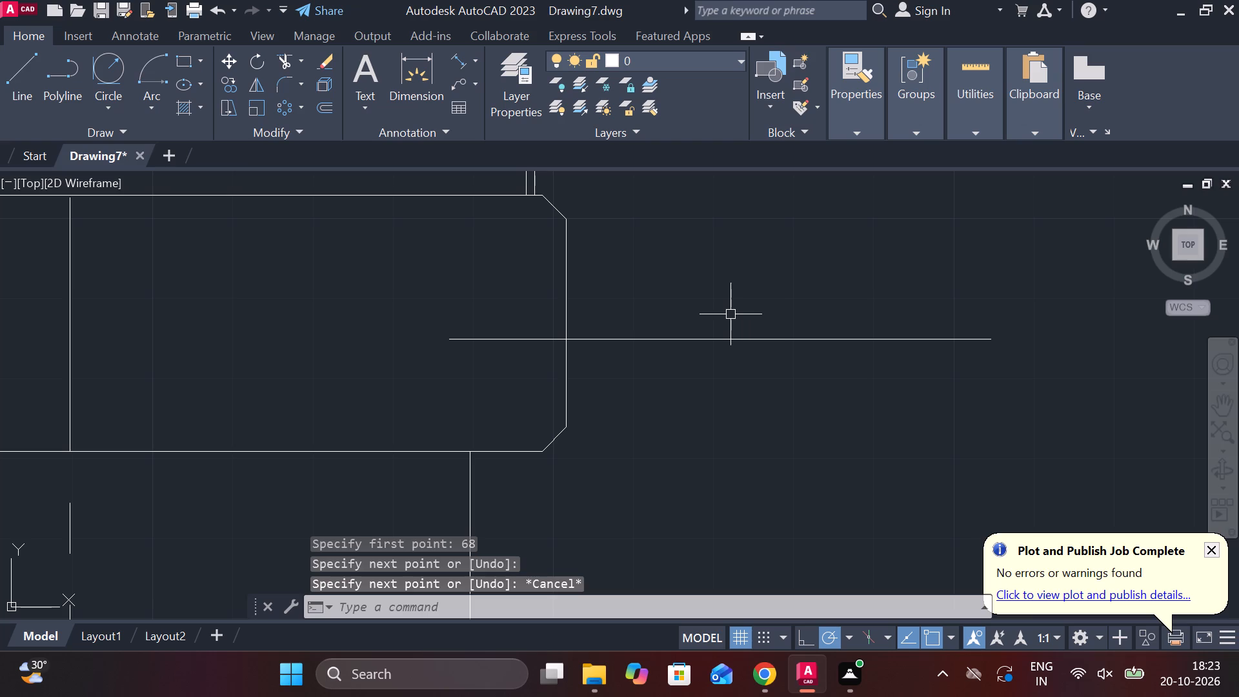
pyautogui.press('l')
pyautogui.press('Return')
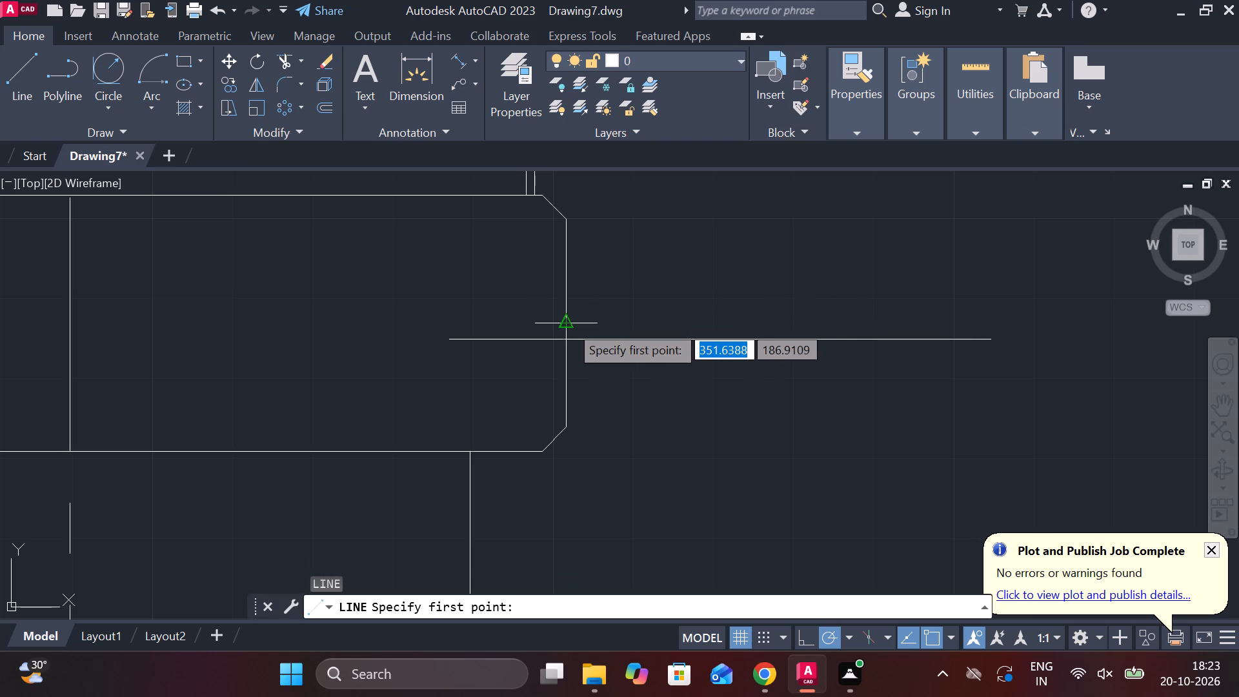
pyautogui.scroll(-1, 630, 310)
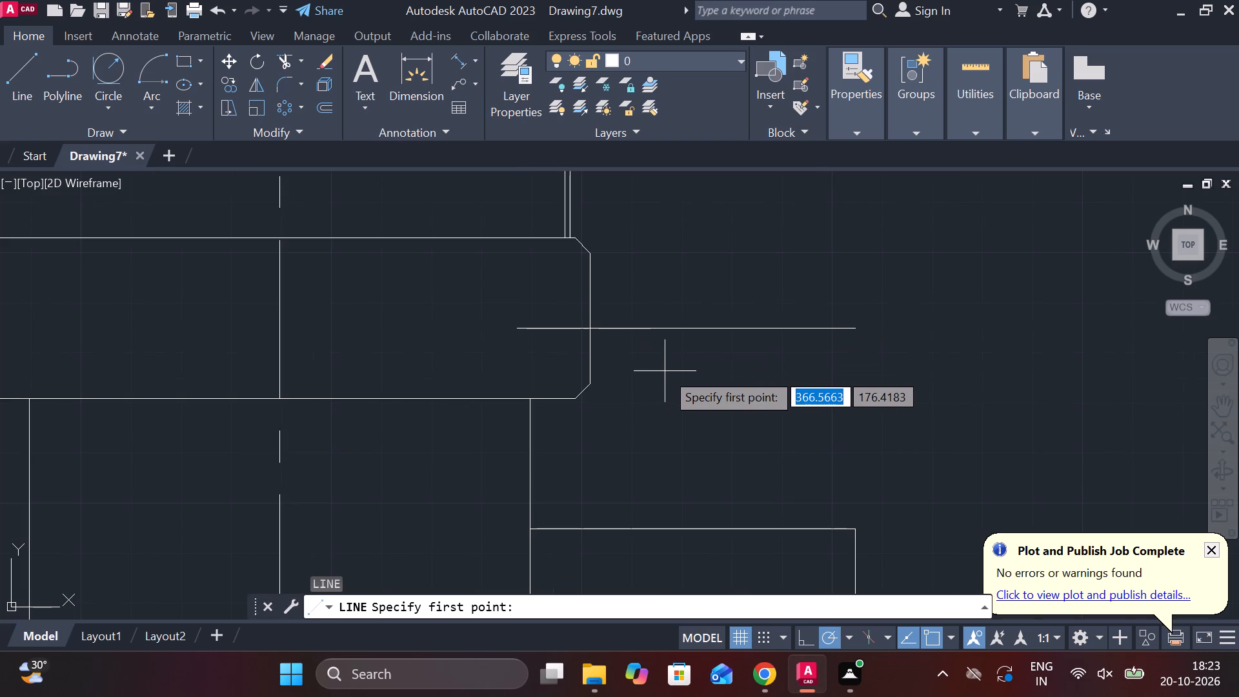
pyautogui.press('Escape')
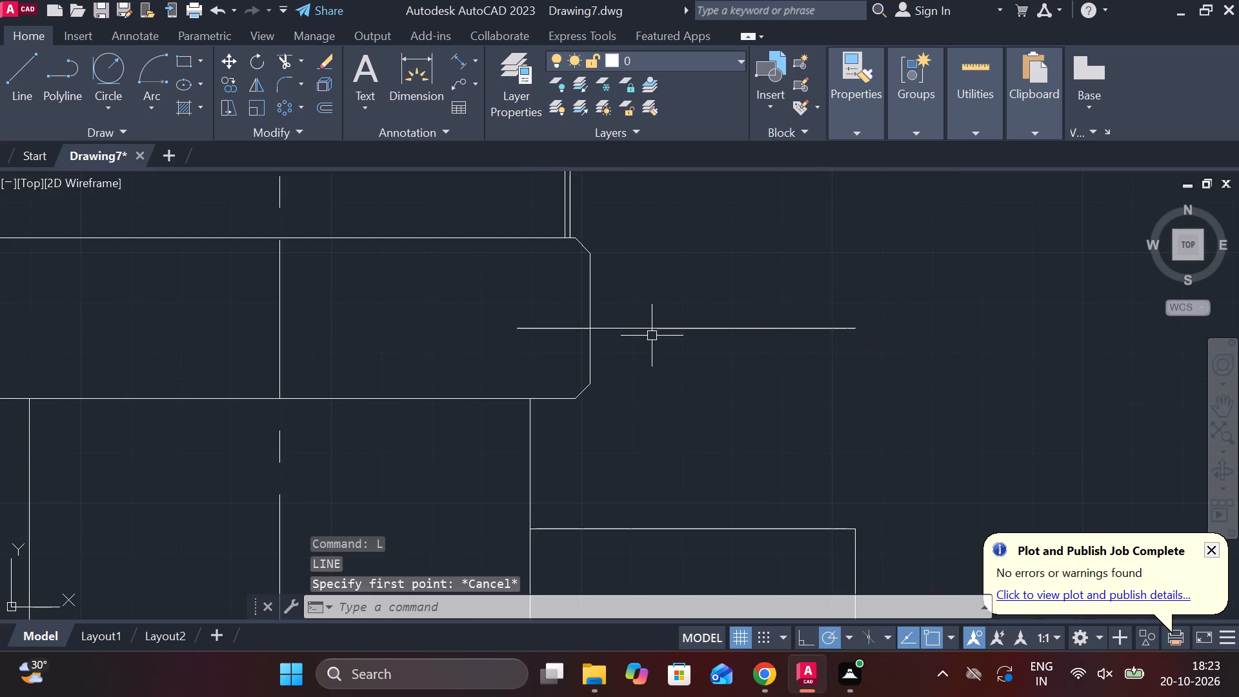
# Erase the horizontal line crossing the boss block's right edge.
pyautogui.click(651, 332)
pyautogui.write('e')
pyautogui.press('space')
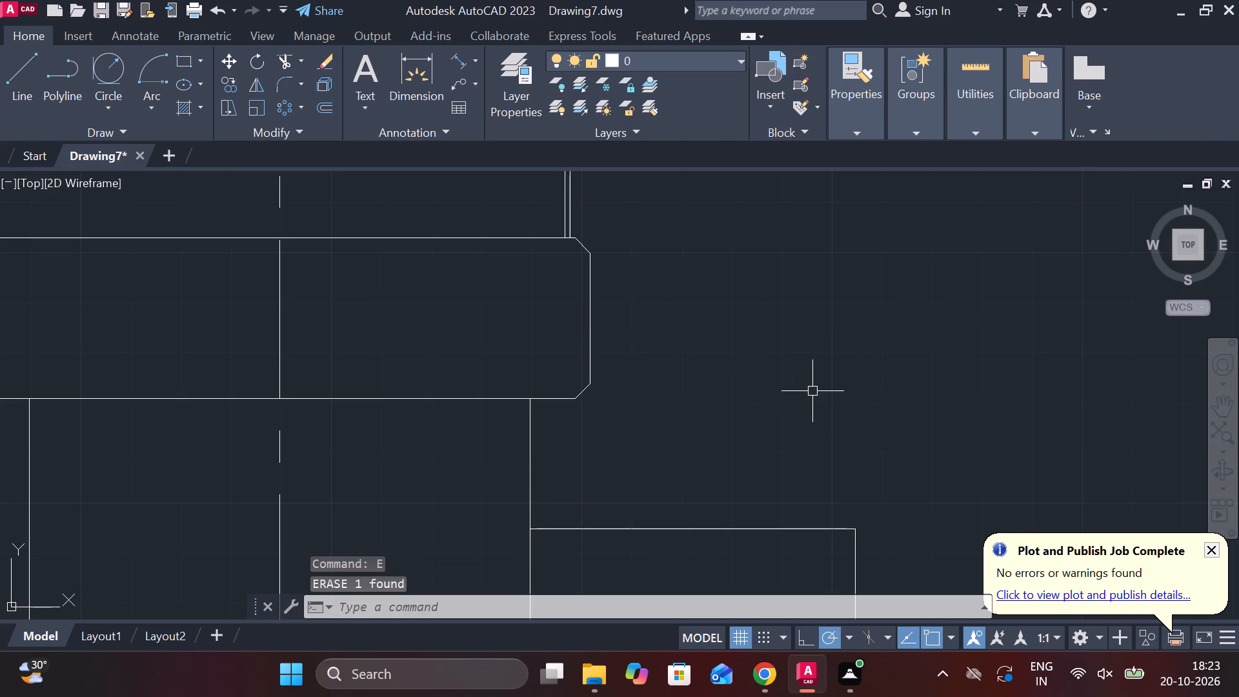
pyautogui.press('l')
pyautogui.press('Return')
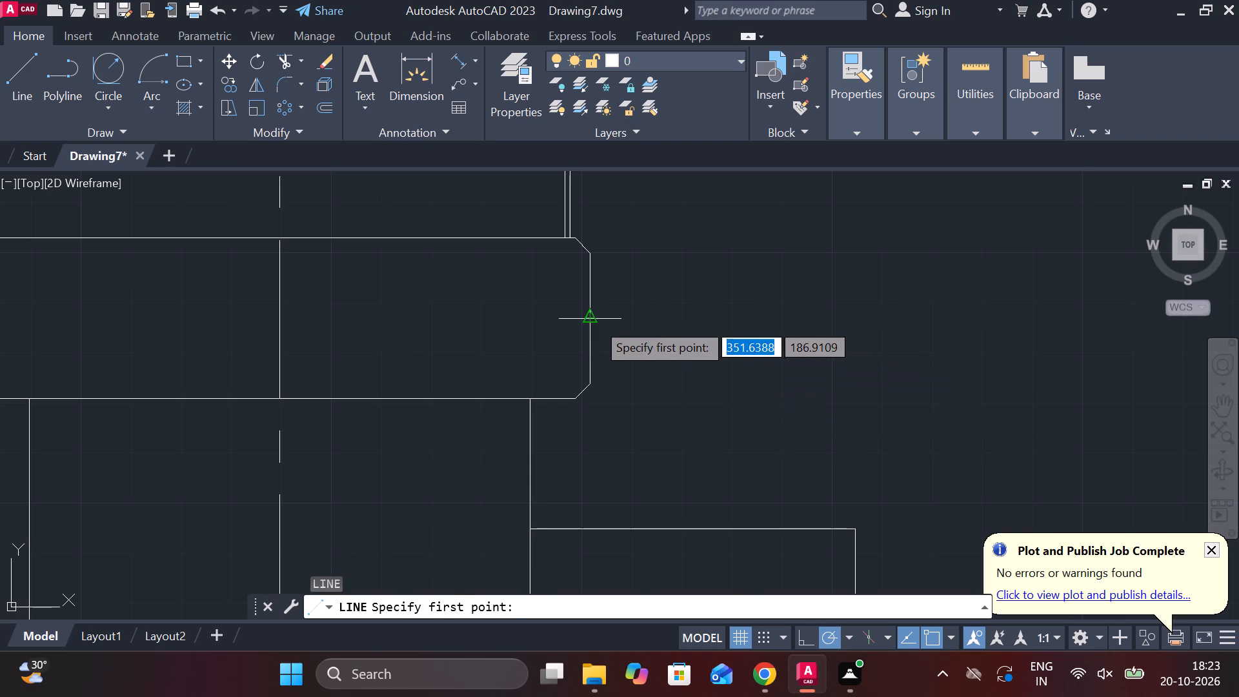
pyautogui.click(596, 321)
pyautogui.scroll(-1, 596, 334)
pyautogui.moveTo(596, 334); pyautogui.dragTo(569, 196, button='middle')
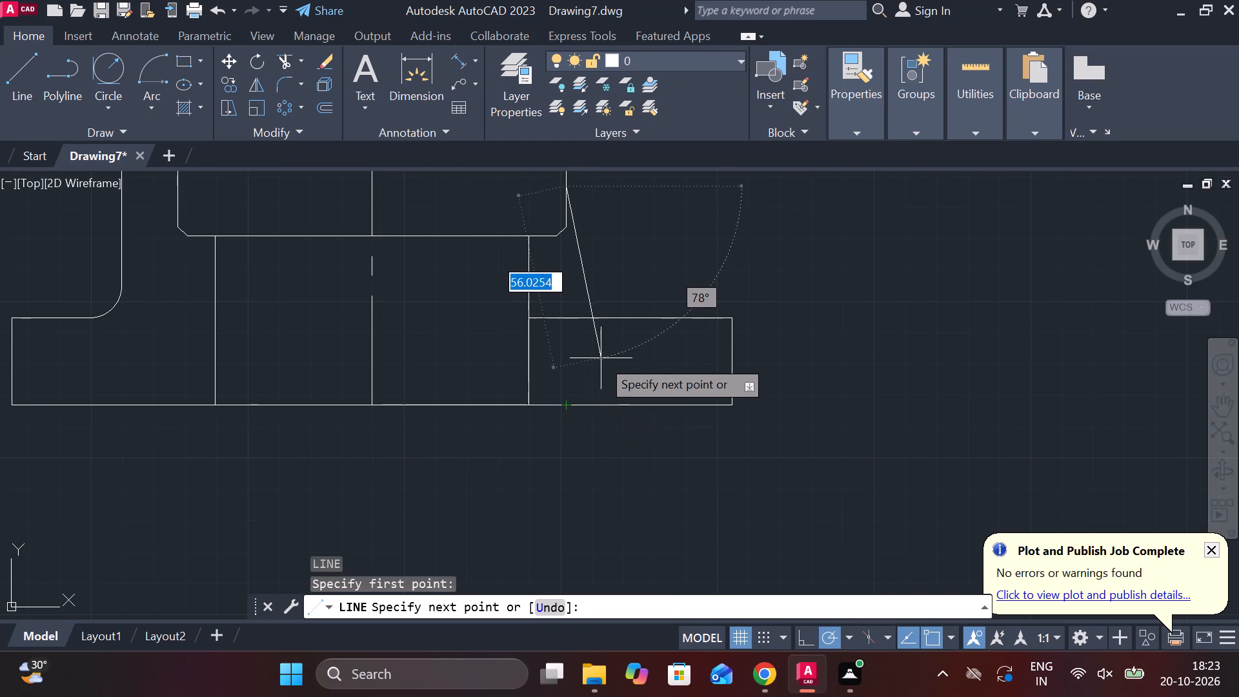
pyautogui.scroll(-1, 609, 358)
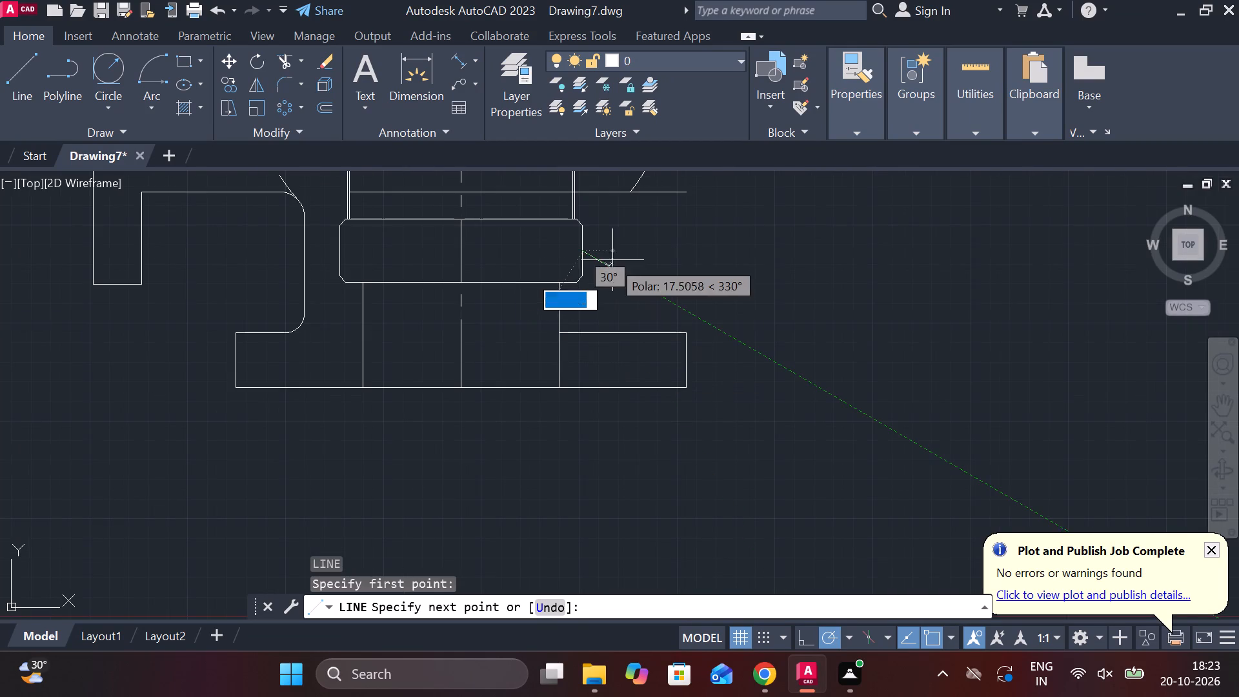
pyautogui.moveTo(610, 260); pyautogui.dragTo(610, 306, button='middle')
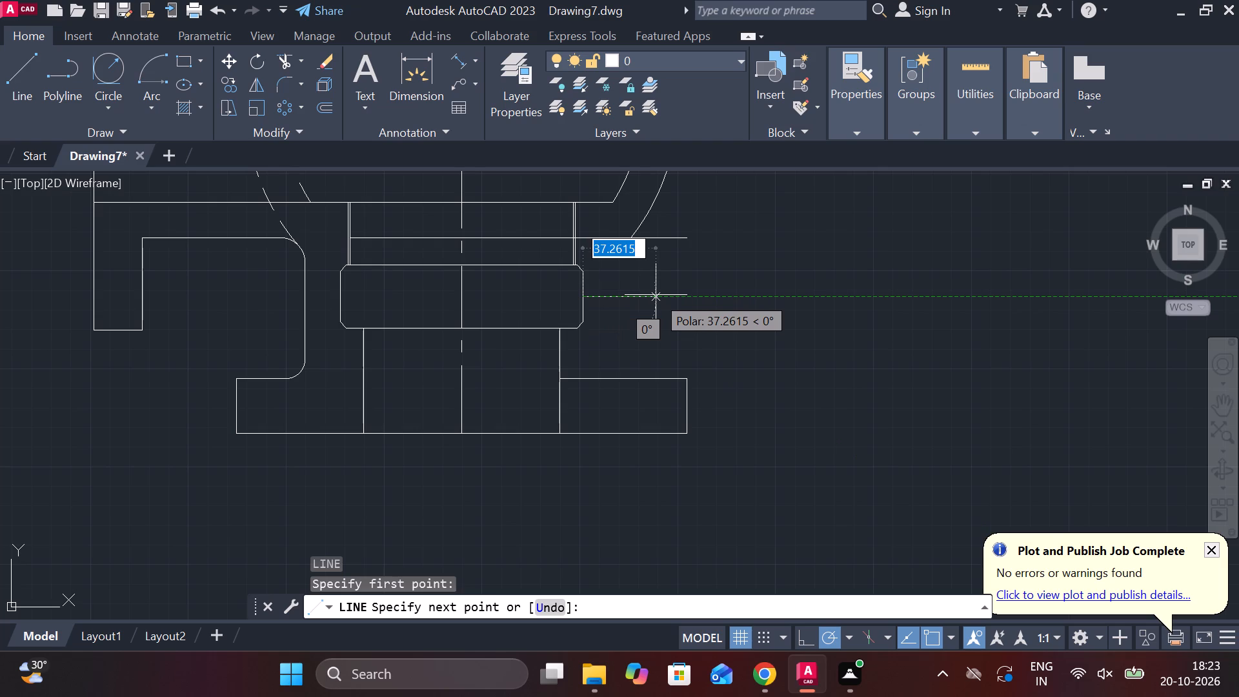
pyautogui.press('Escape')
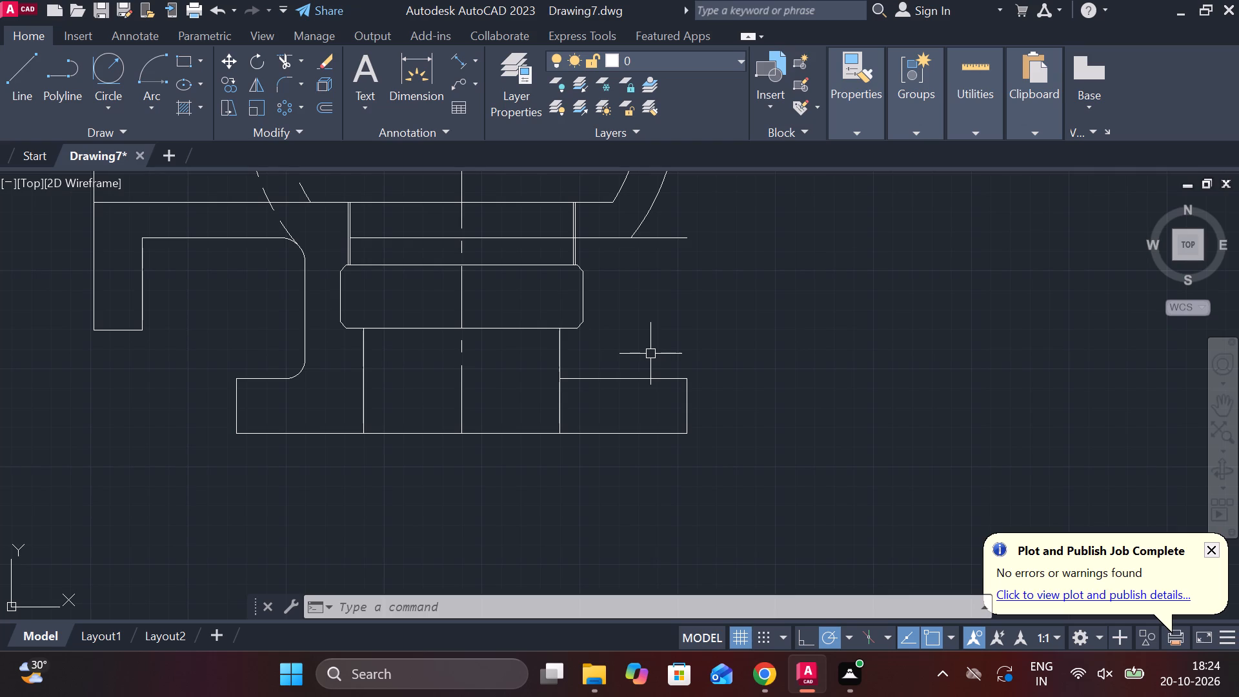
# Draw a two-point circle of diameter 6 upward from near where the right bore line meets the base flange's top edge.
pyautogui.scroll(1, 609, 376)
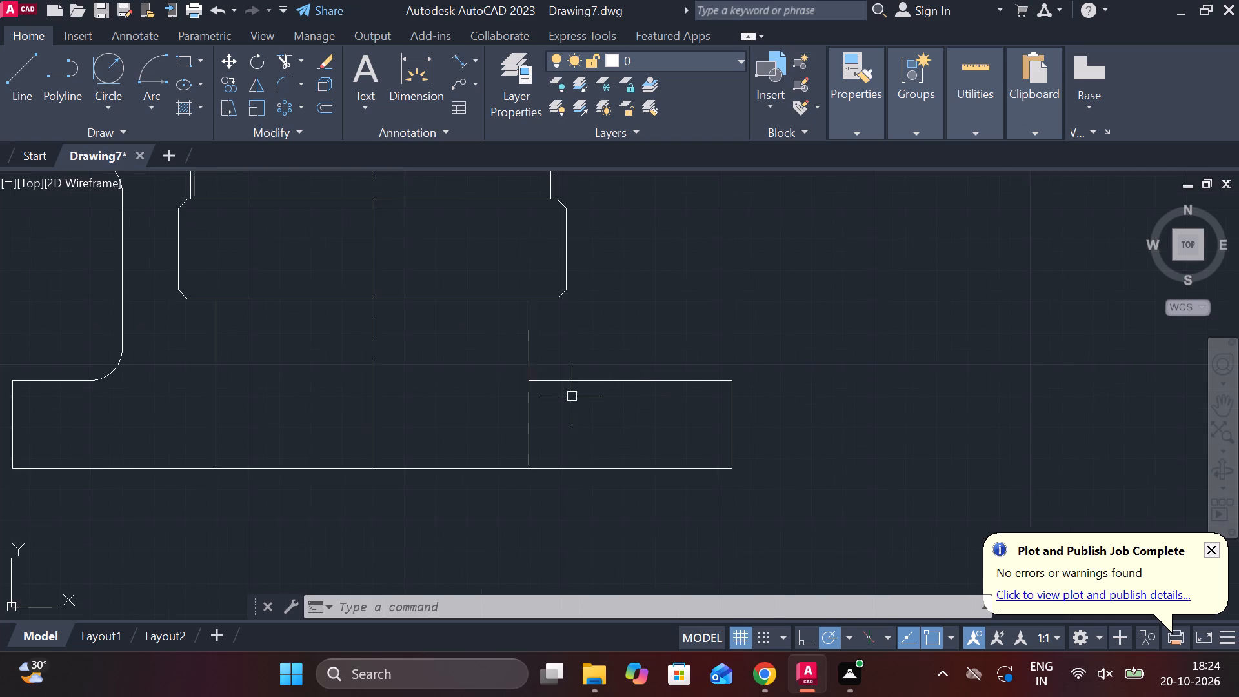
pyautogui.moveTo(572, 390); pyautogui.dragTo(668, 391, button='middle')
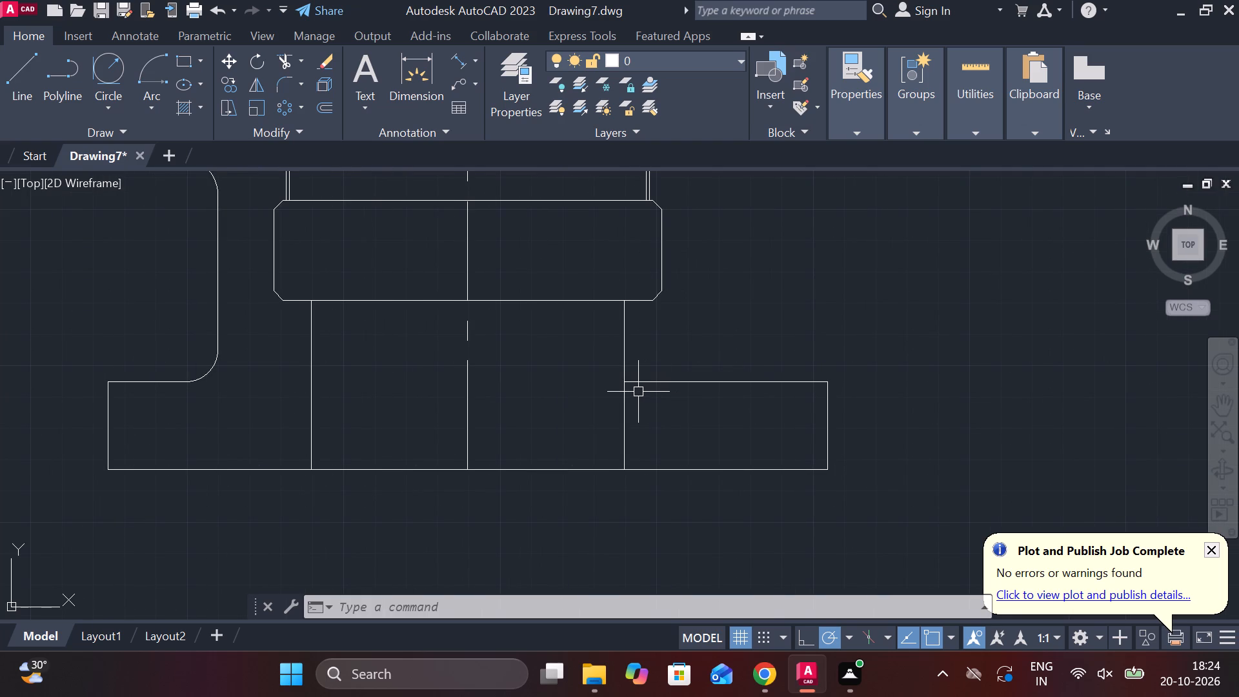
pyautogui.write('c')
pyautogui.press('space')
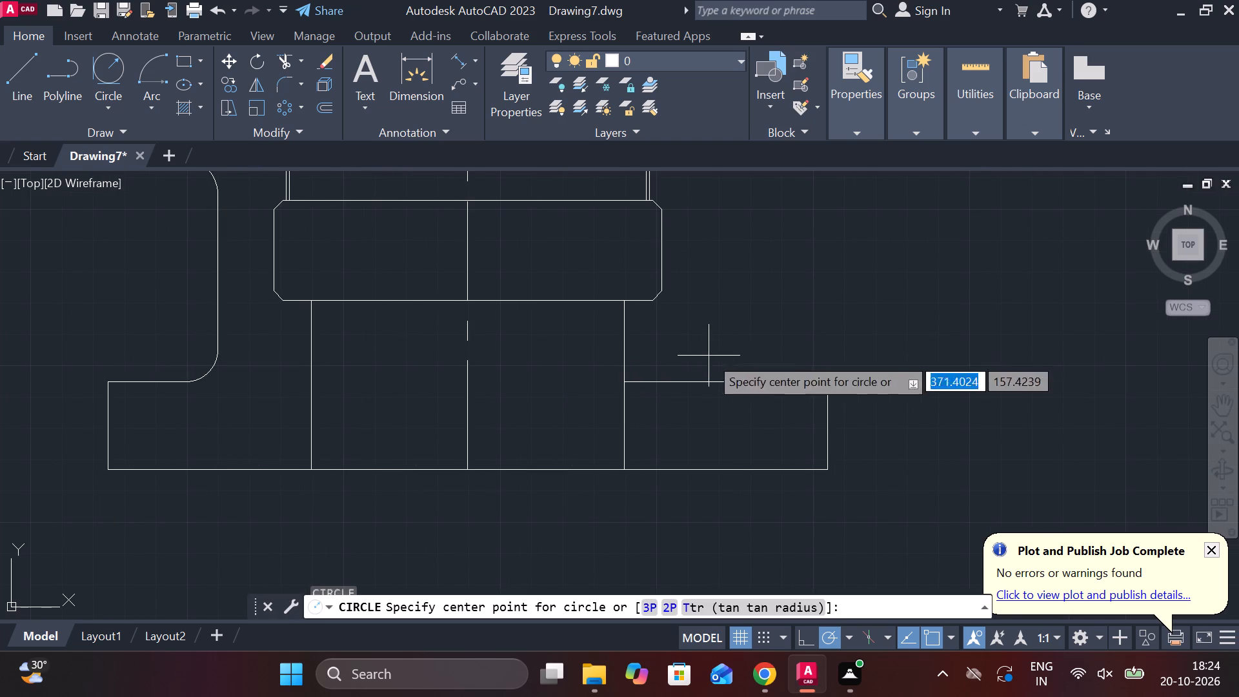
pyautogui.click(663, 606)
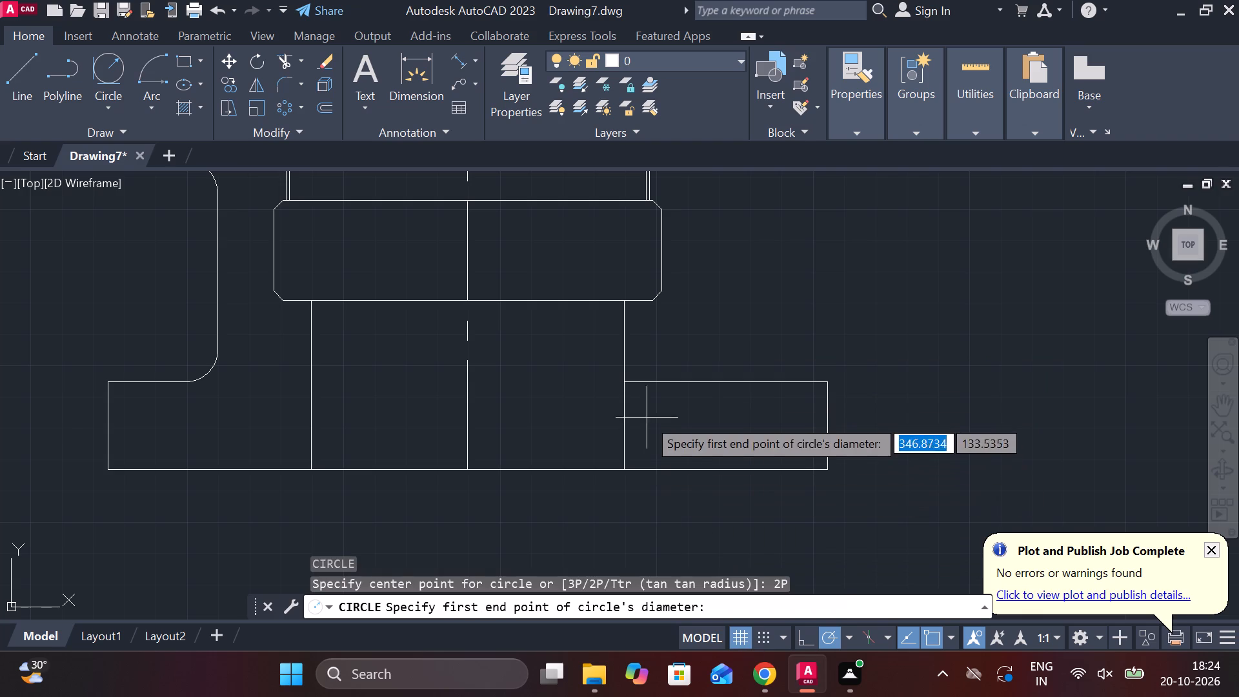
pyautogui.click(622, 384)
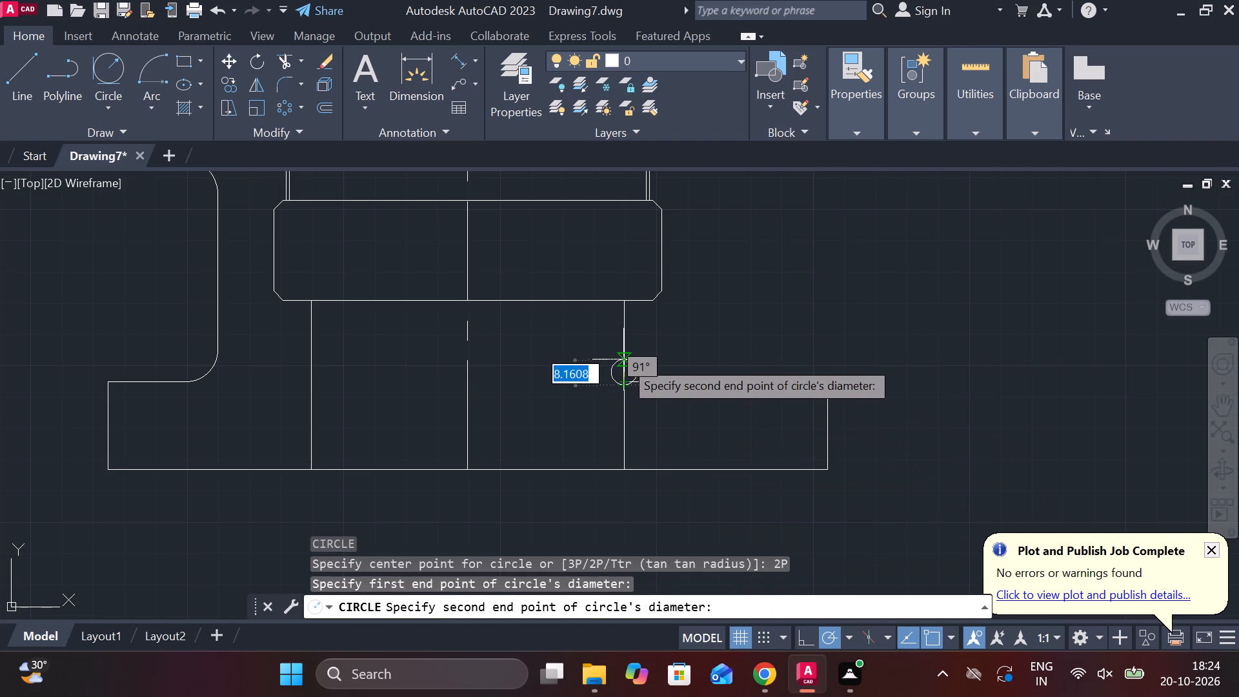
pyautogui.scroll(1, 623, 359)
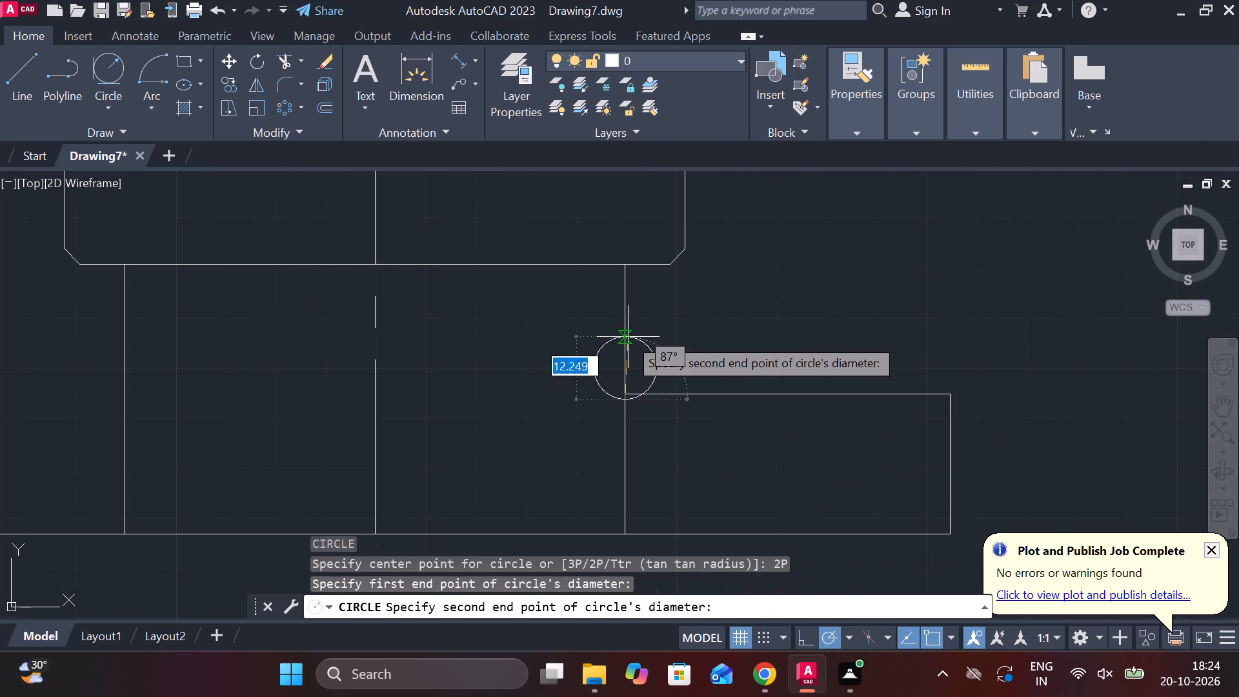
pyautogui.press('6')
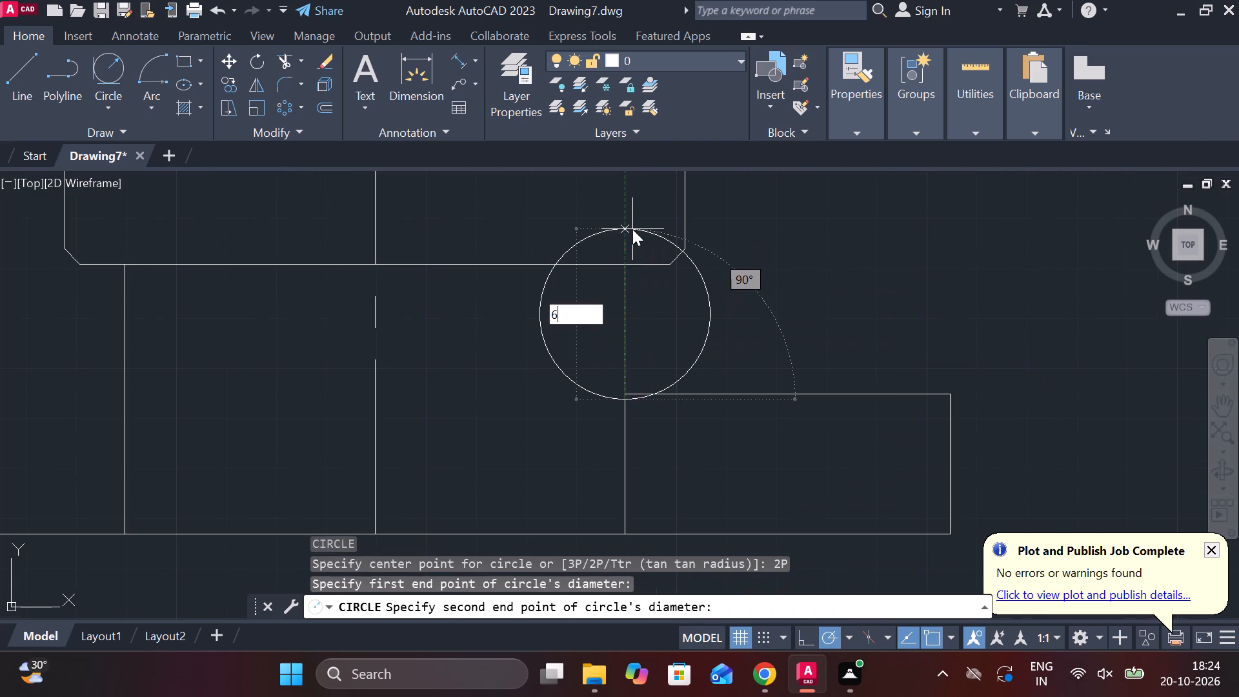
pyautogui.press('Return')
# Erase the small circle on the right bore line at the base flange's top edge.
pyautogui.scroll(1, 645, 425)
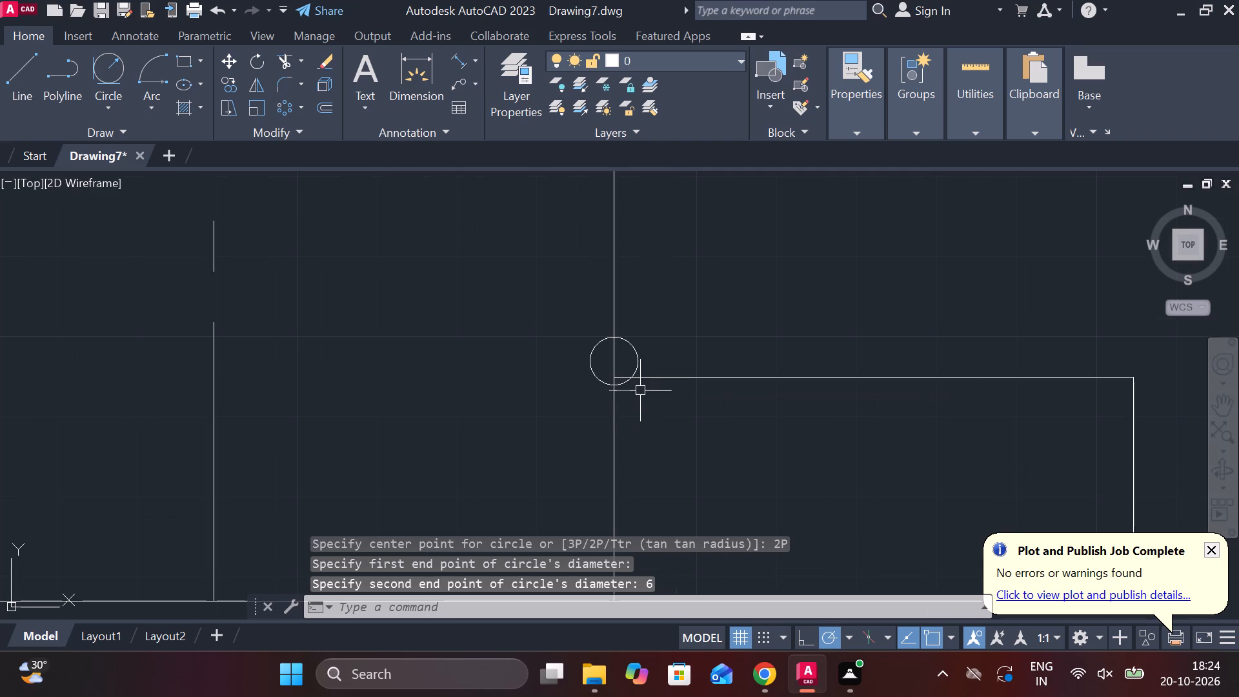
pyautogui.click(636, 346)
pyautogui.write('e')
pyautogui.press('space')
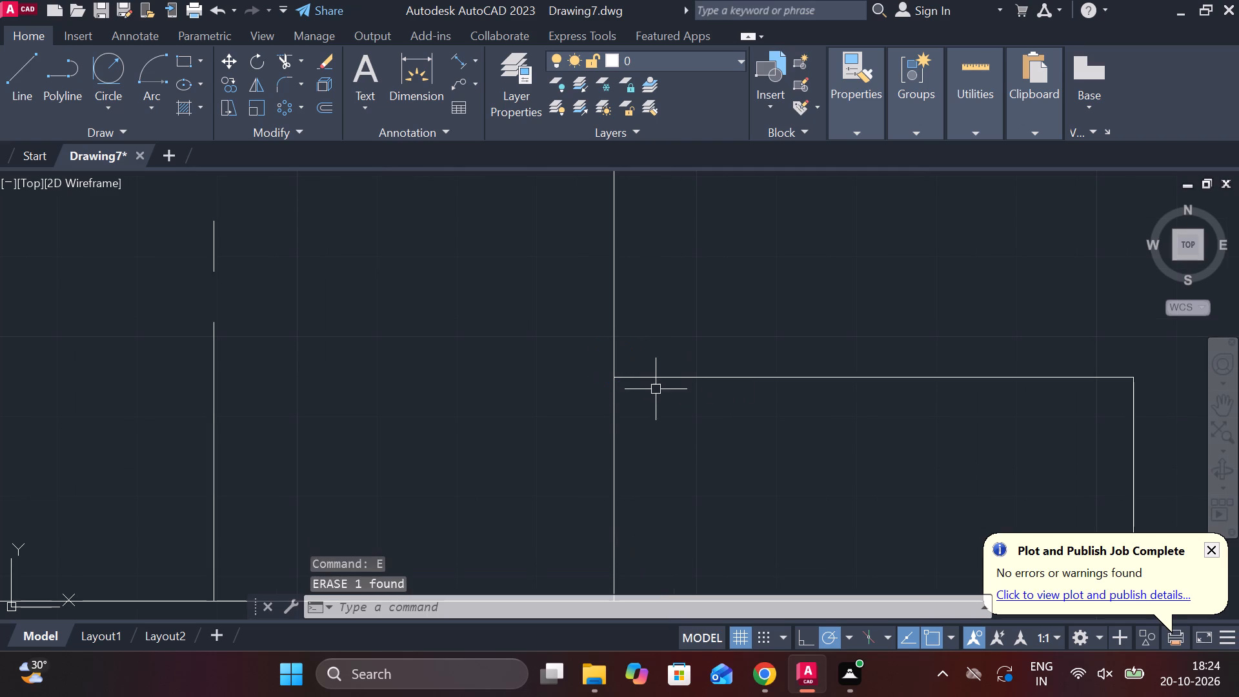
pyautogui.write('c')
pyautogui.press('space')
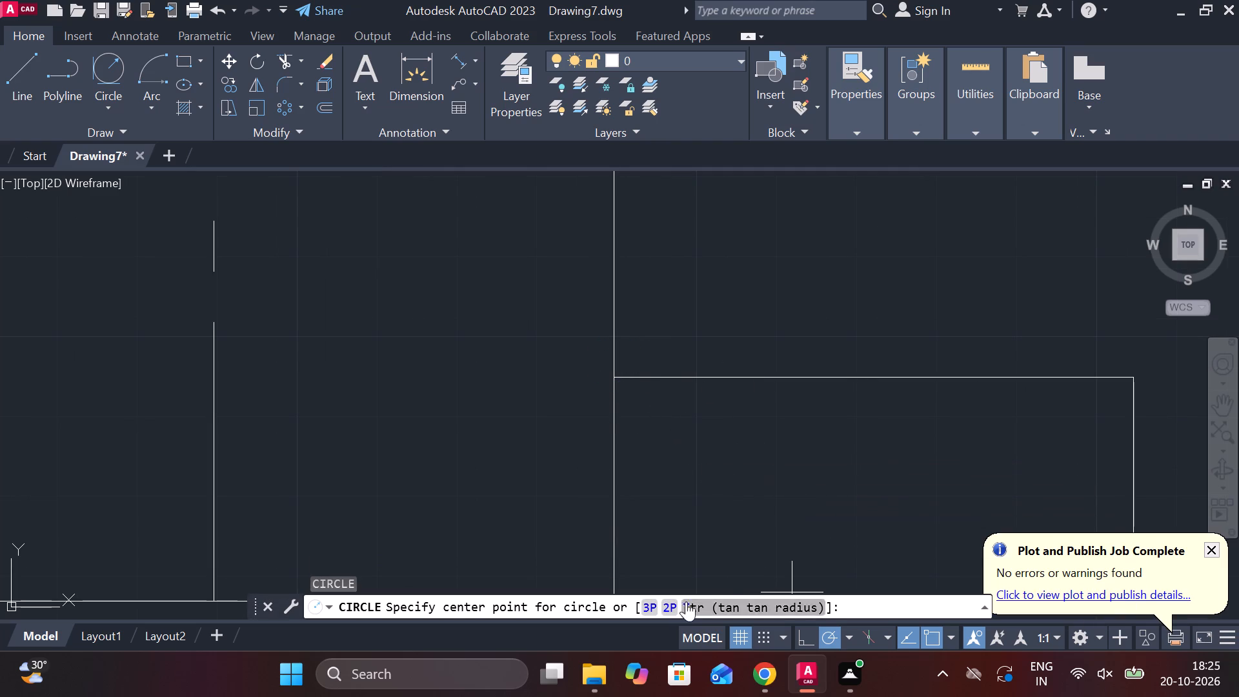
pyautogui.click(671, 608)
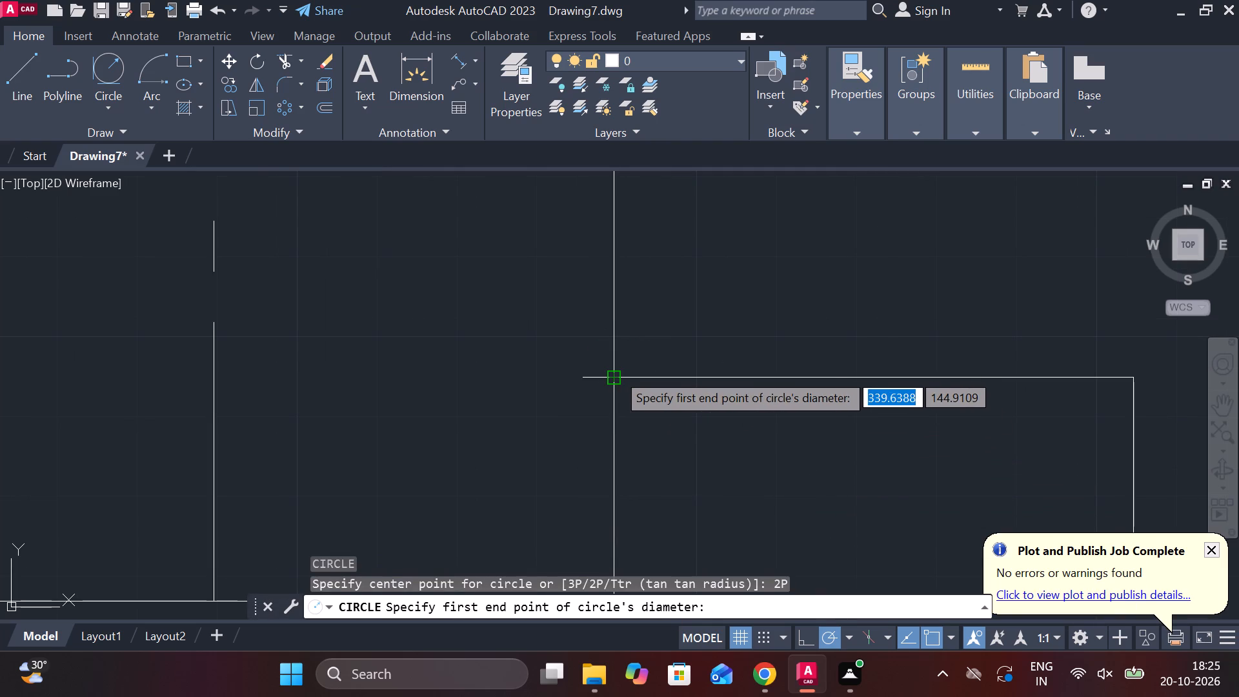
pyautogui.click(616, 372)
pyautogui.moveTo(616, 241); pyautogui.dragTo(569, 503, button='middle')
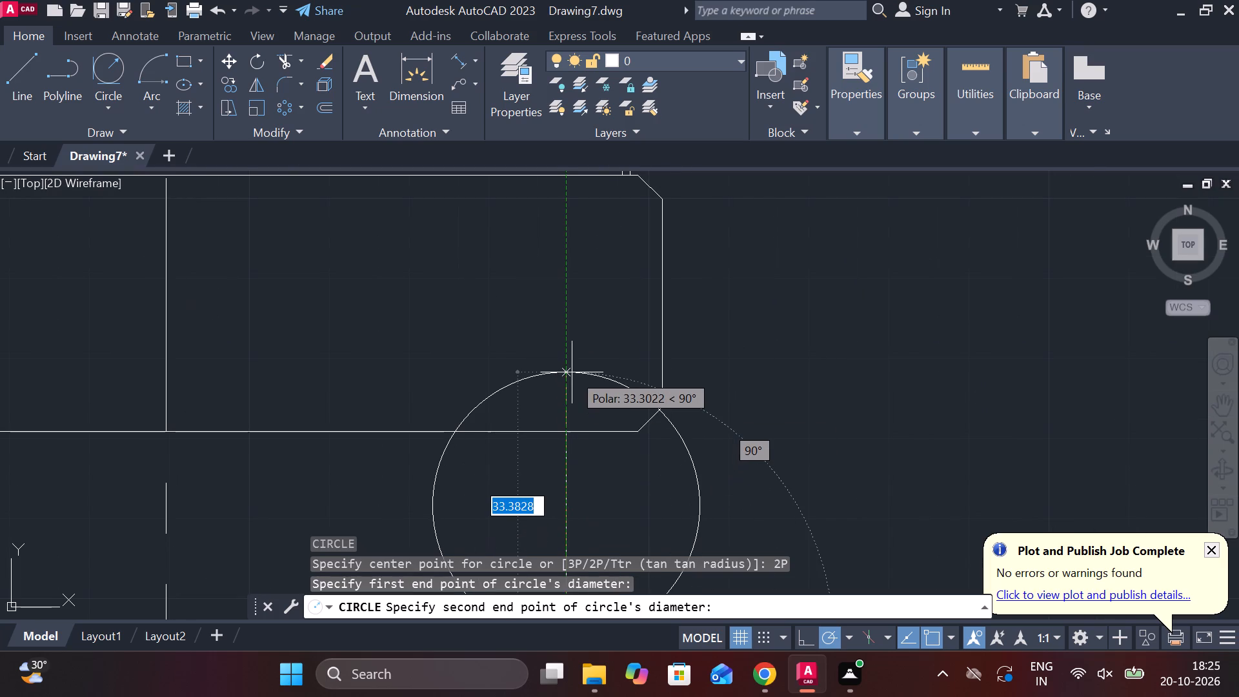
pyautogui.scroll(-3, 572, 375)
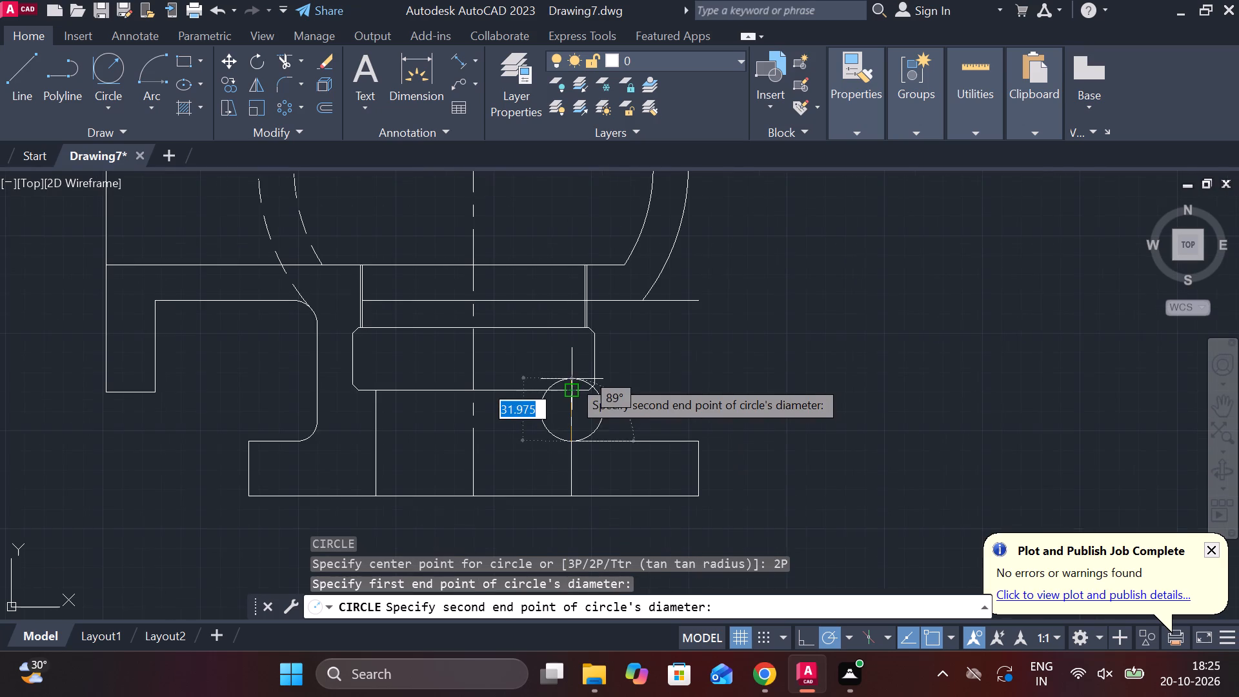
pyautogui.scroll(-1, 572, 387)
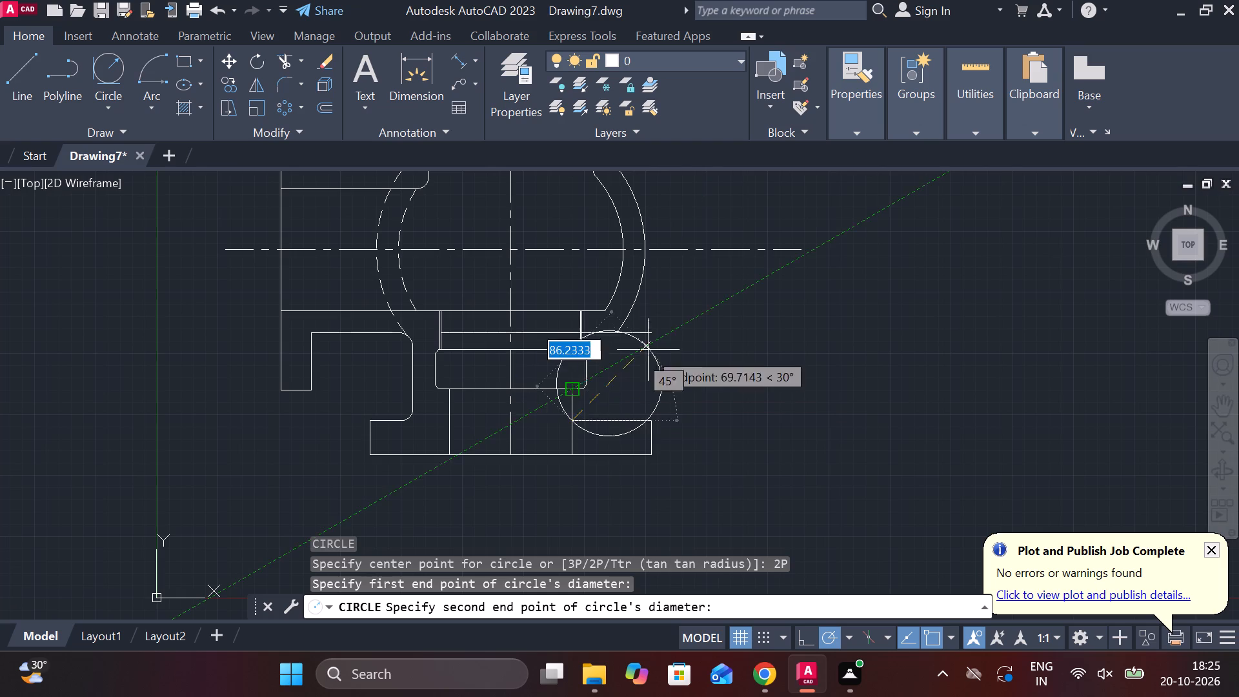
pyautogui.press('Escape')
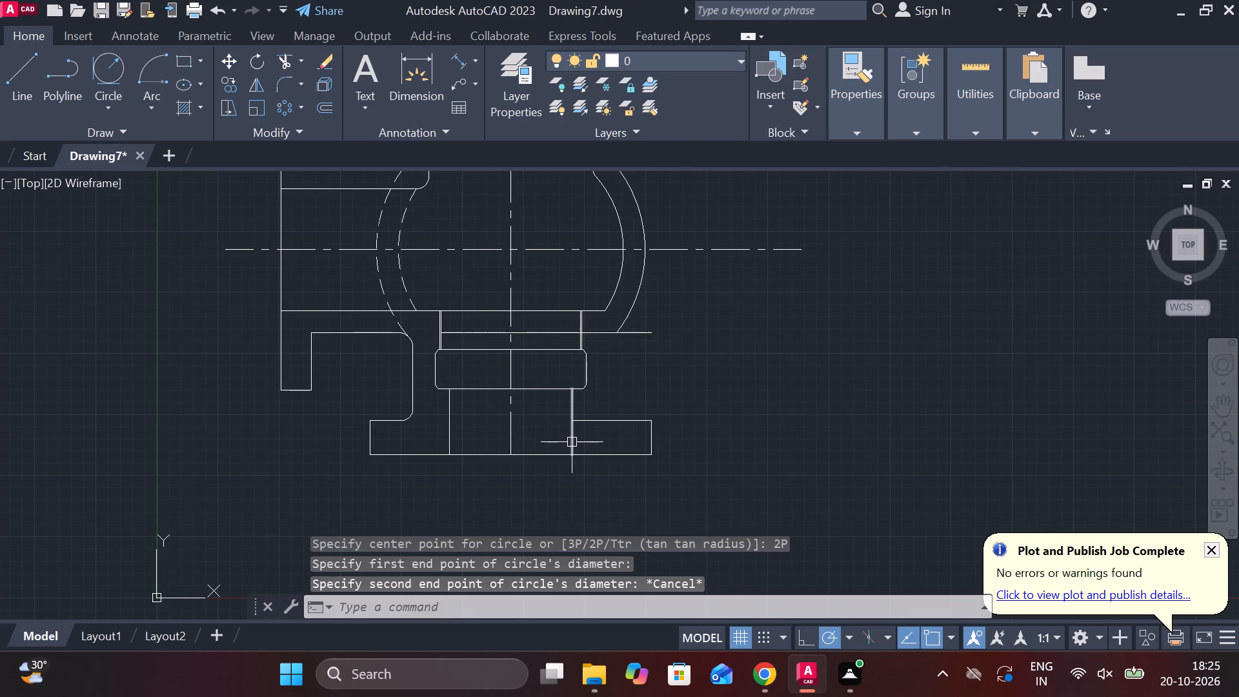
# Offset the right bore line in the base 18 outward to the right.
pyautogui.click(572, 442)
pyautogui.press('o')
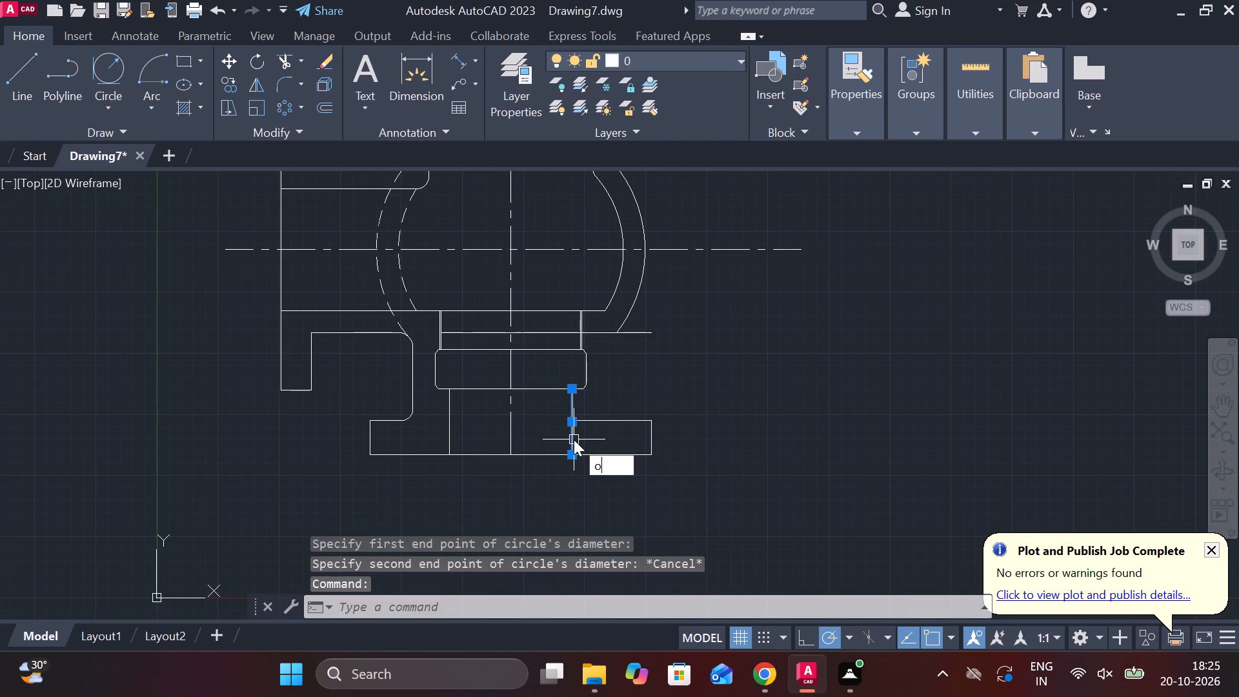
pyautogui.press('Return')
pyautogui.press('Return')
pyautogui.press('1')
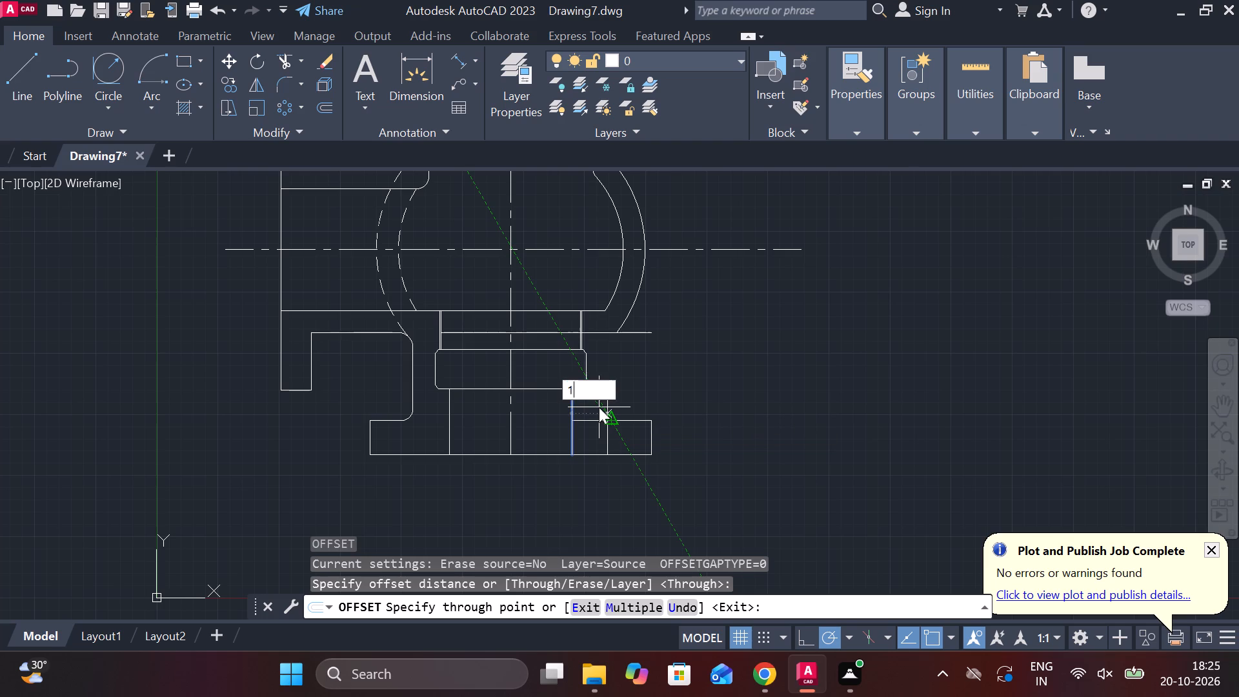
pyautogui.press('8')
pyautogui.press('Return')
pyautogui.scroll(1, 618, 407)
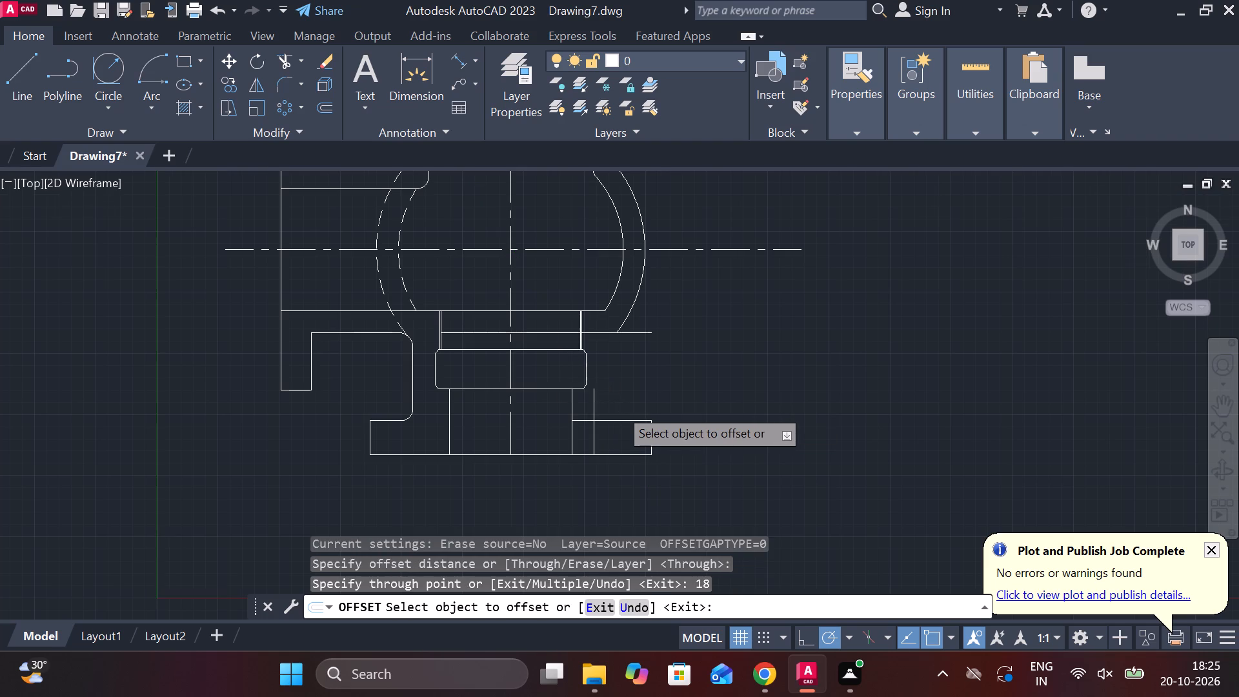
pyautogui.moveTo(618, 407); pyautogui.dragTo(605, 409, button='middle')
pyautogui.press('Escape')
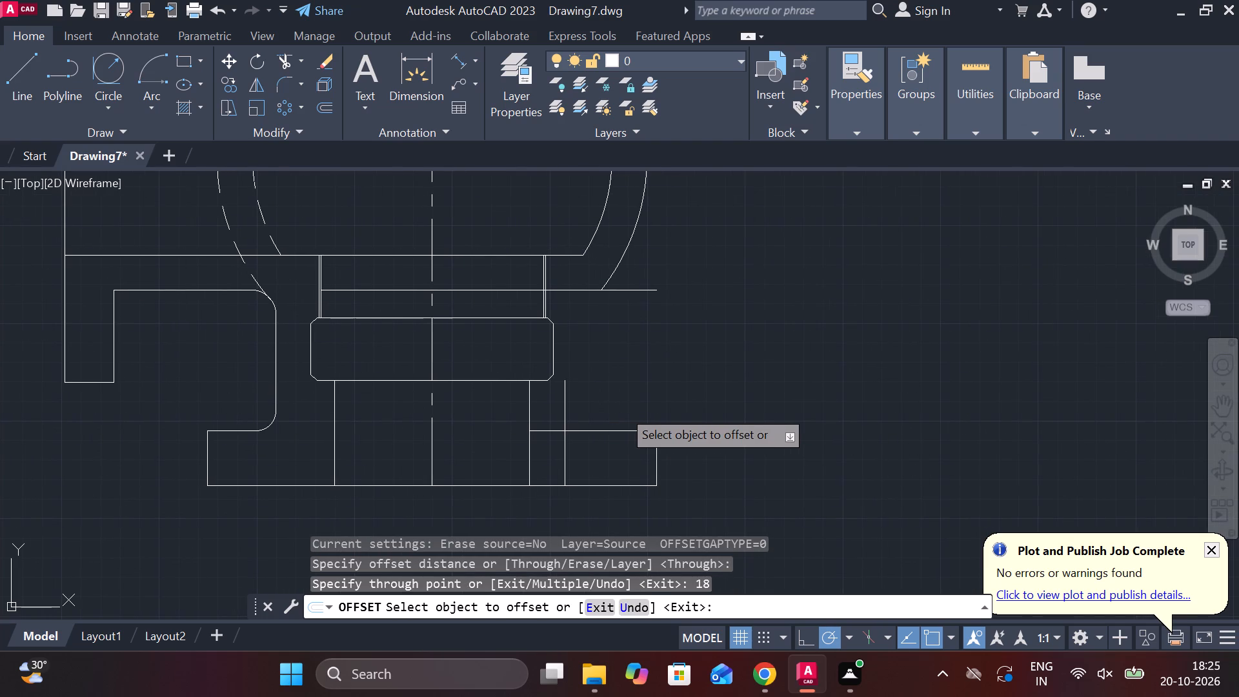
# Trim the base flange's top edge between the bore line and its offset copy, and the copy's portion above that edge.
pyautogui.write('tr')
pyautogui.press('space')
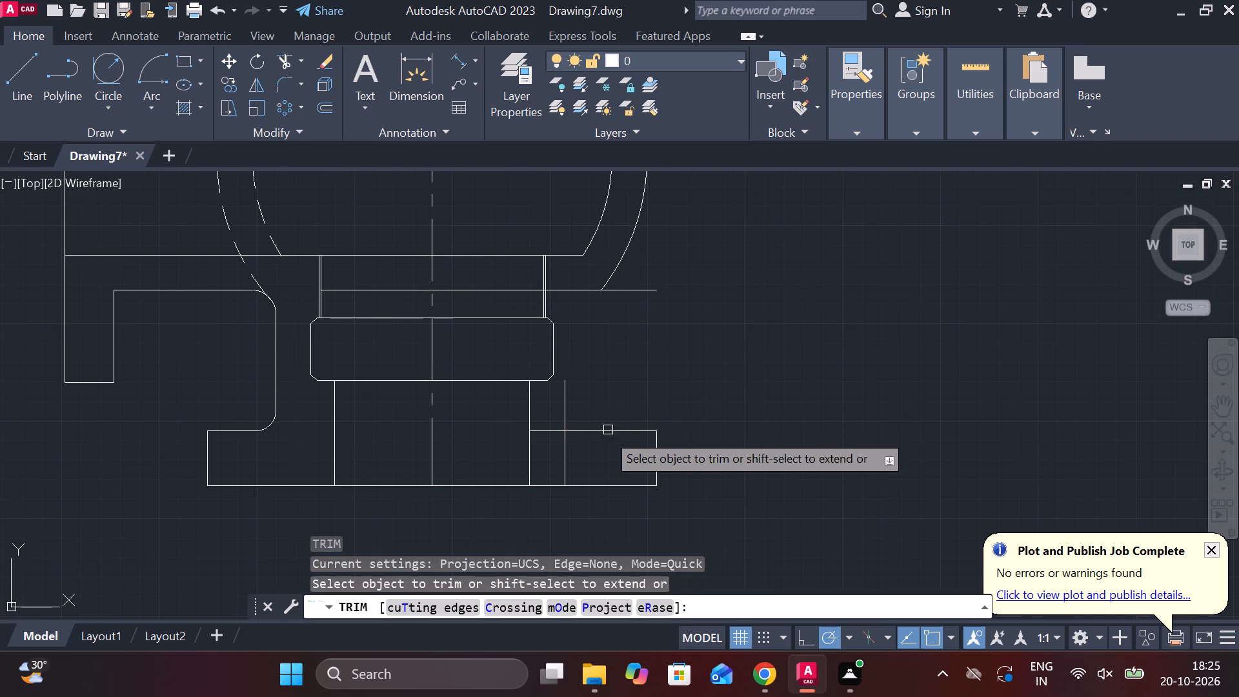
pyautogui.click(553, 433)
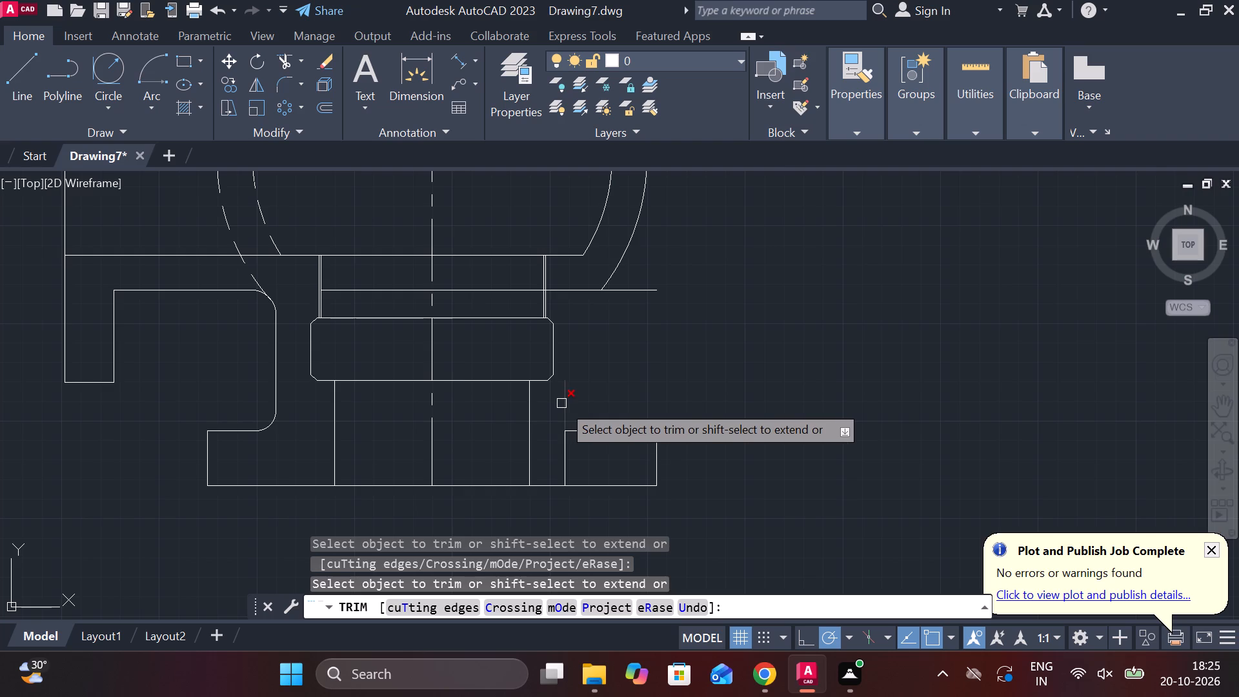
pyautogui.click(561, 403)
pyautogui.press('Escape')
# Draw a two-point circle of diameter 6 upward from the top end of the trimmed offset line.
pyautogui.write('c')
pyautogui.press('space')
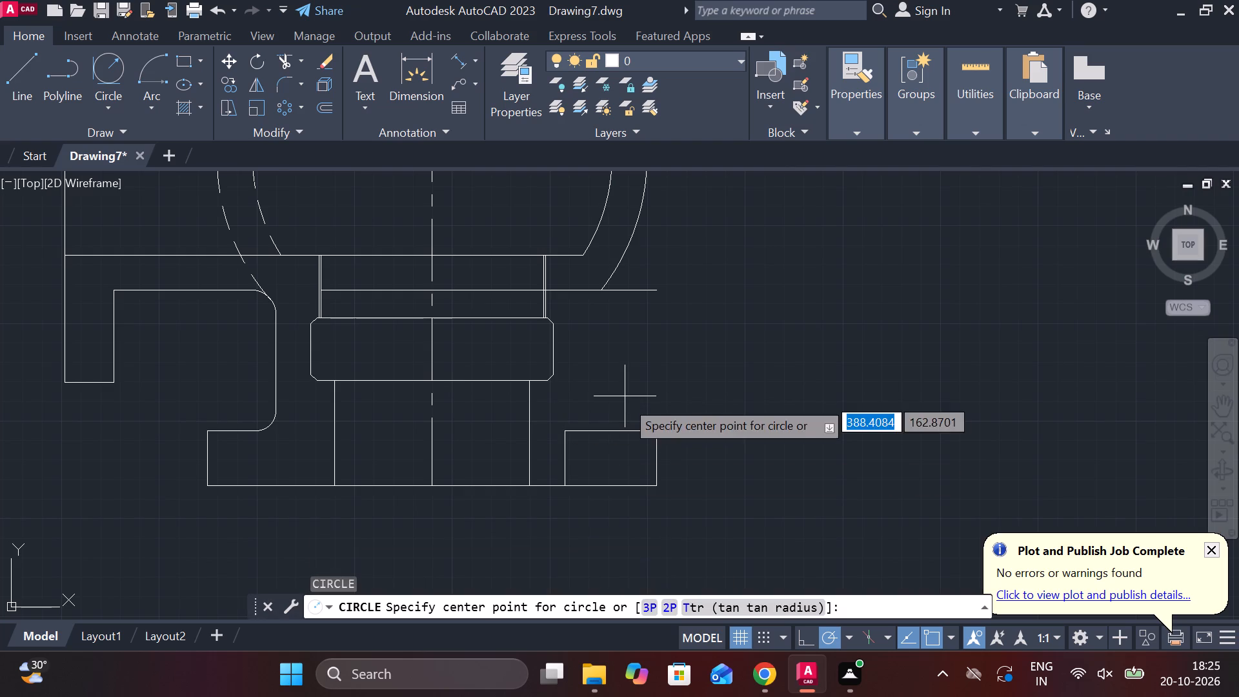
pyautogui.click(667, 602)
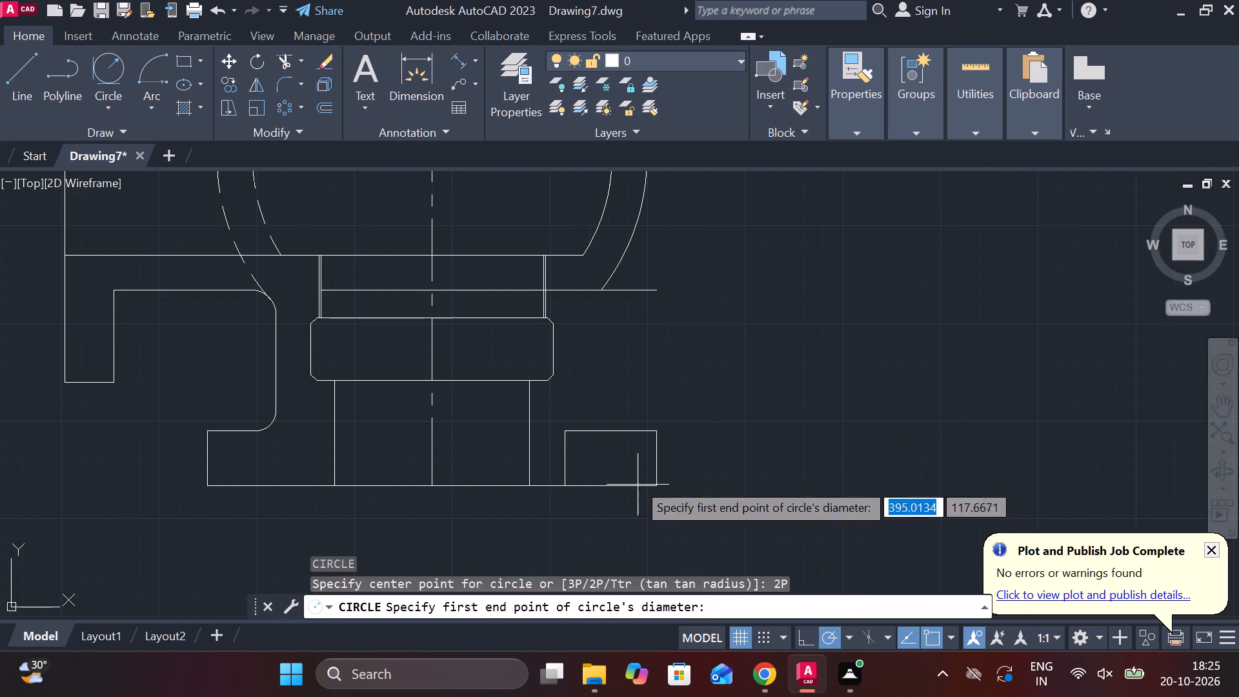
pyautogui.scroll(2, 563, 427)
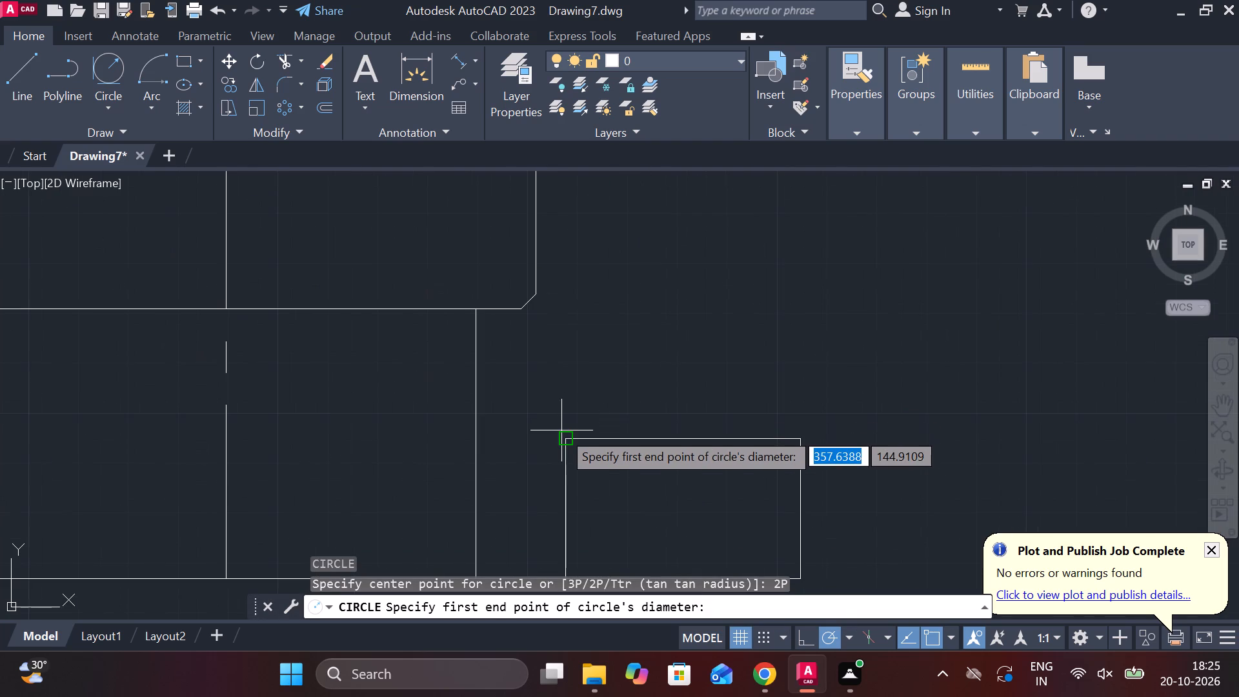
pyautogui.click(564, 433)
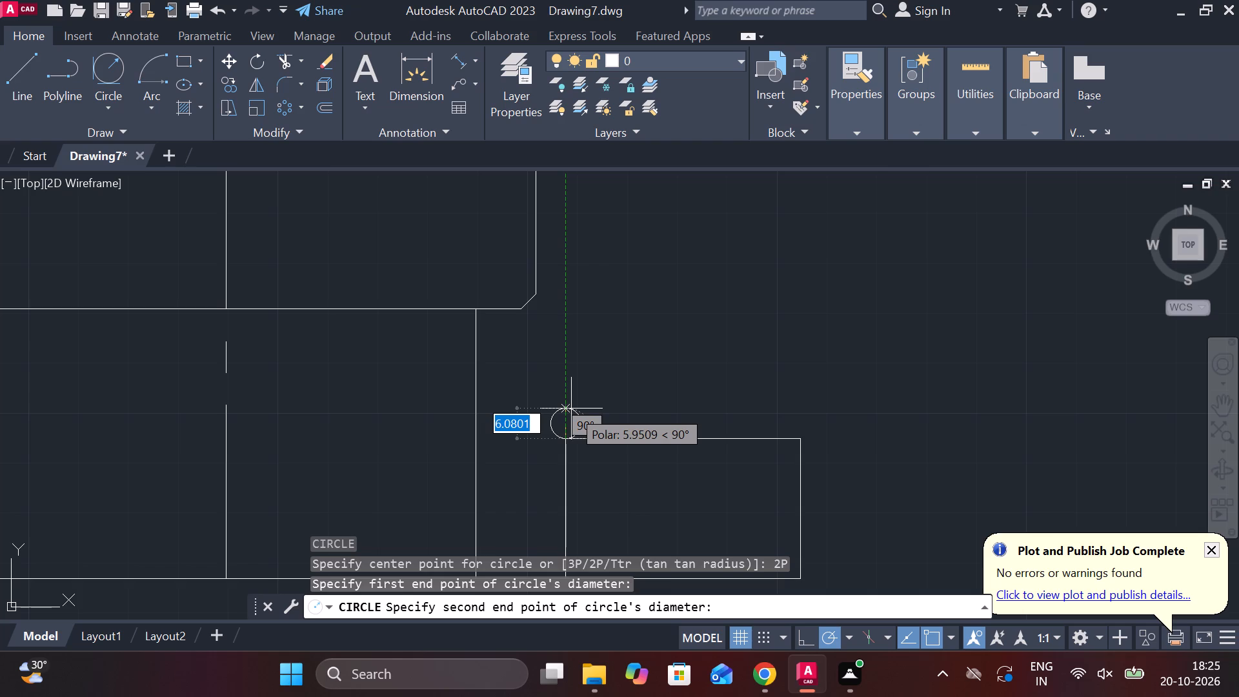
pyautogui.press('6')
pyautogui.press('Return')
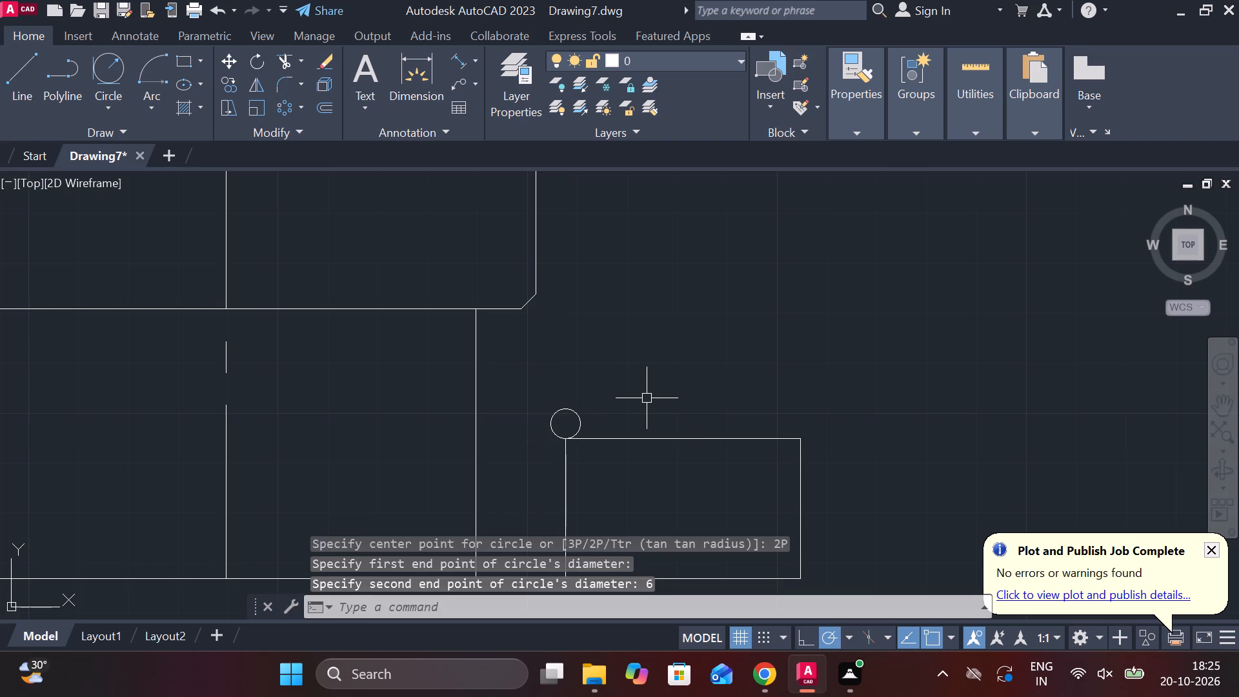
# Draw a horizontal line about 39 long rightward from the top of the small circle.
pyautogui.press('l')
pyautogui.press('Return')
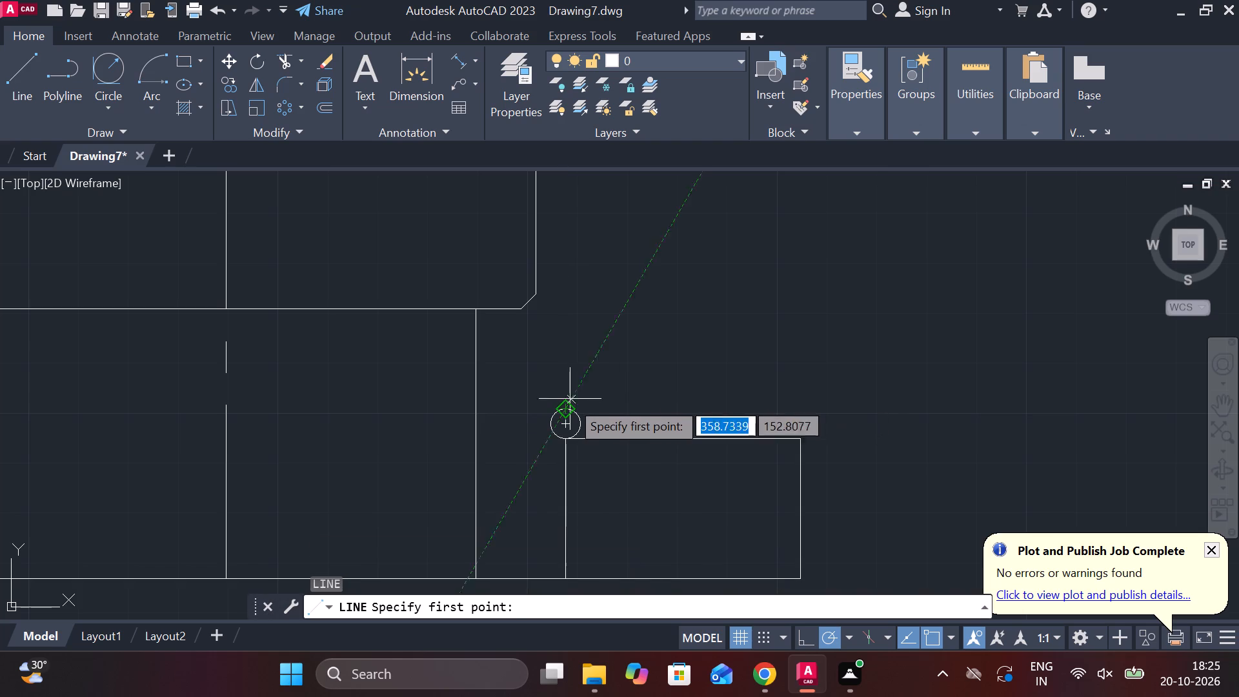
pyautogui.click(569, 403)
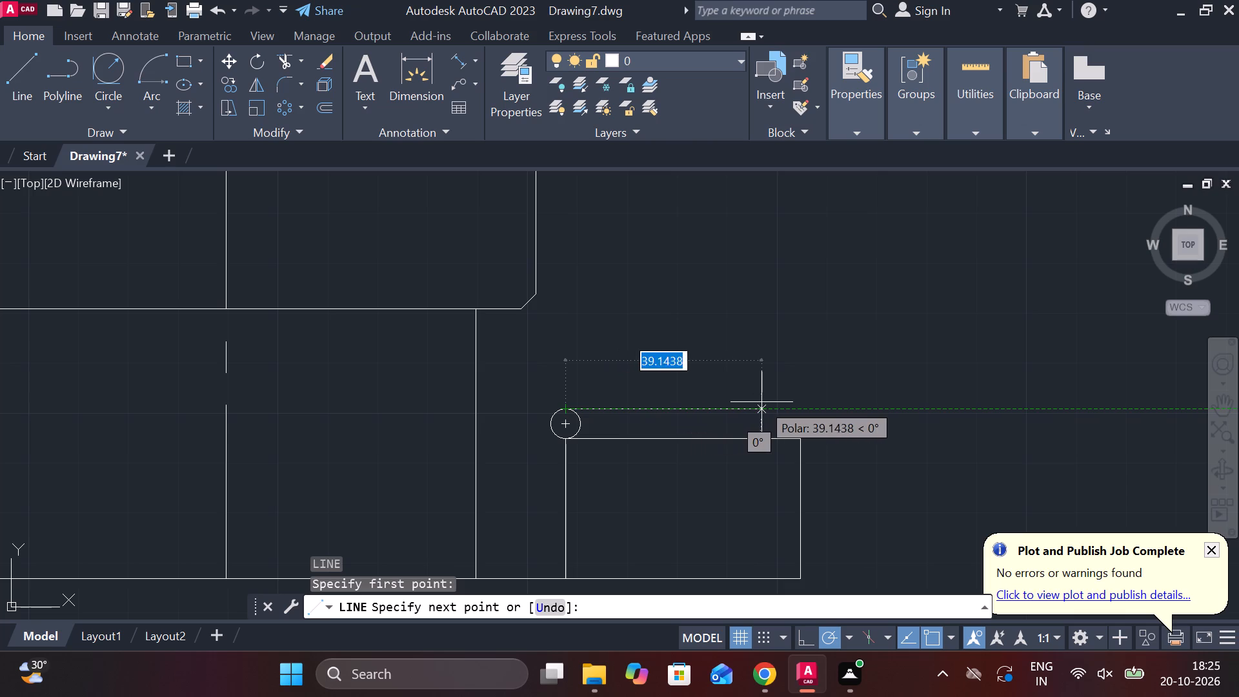
pyautogui.click(761, 402)
pyautogui.press('Escape')
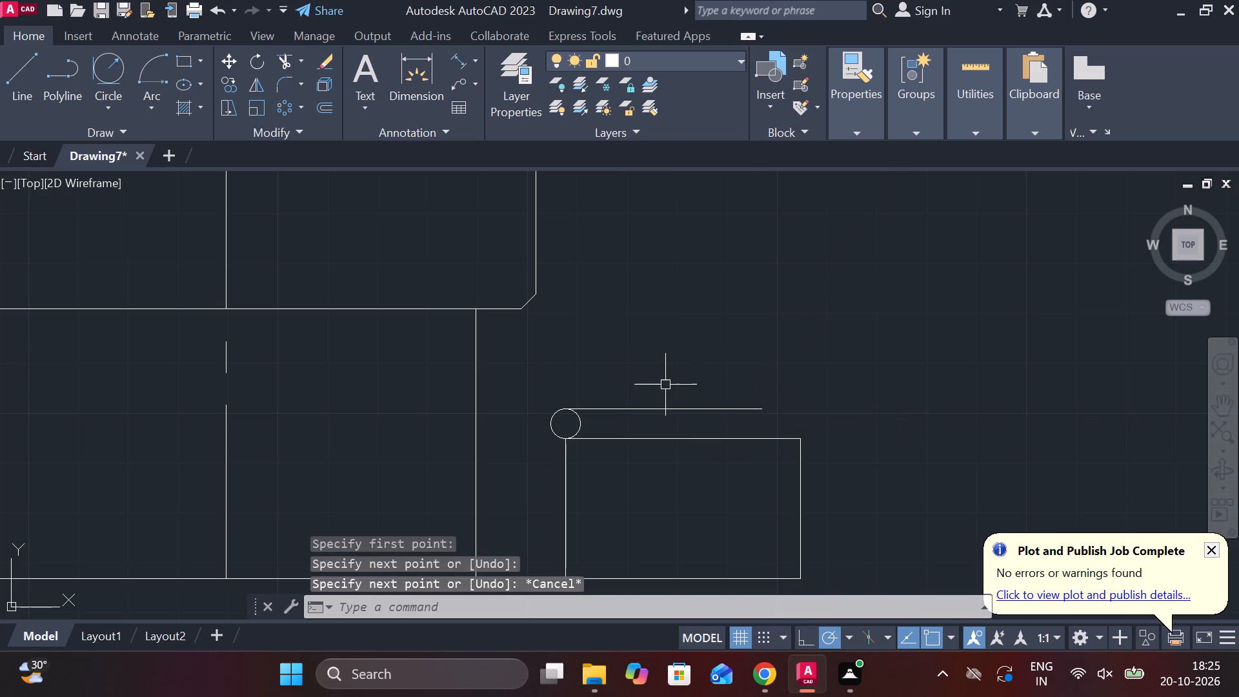
# Draw a line 15 rightward from the small circle's left quadrant, continuing vertically up to the horizontal line above.
pyautogui.press('l')
pyautogui.press('Return')
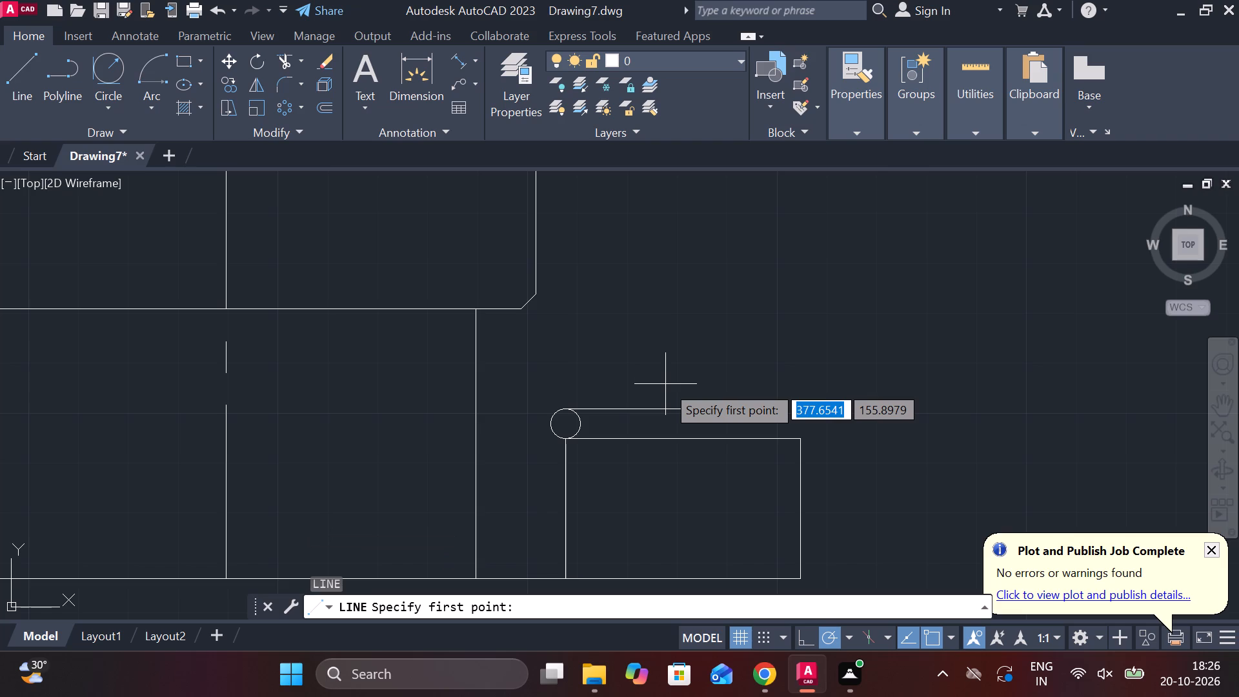
pyautogui.scroll(2, 556, 429)
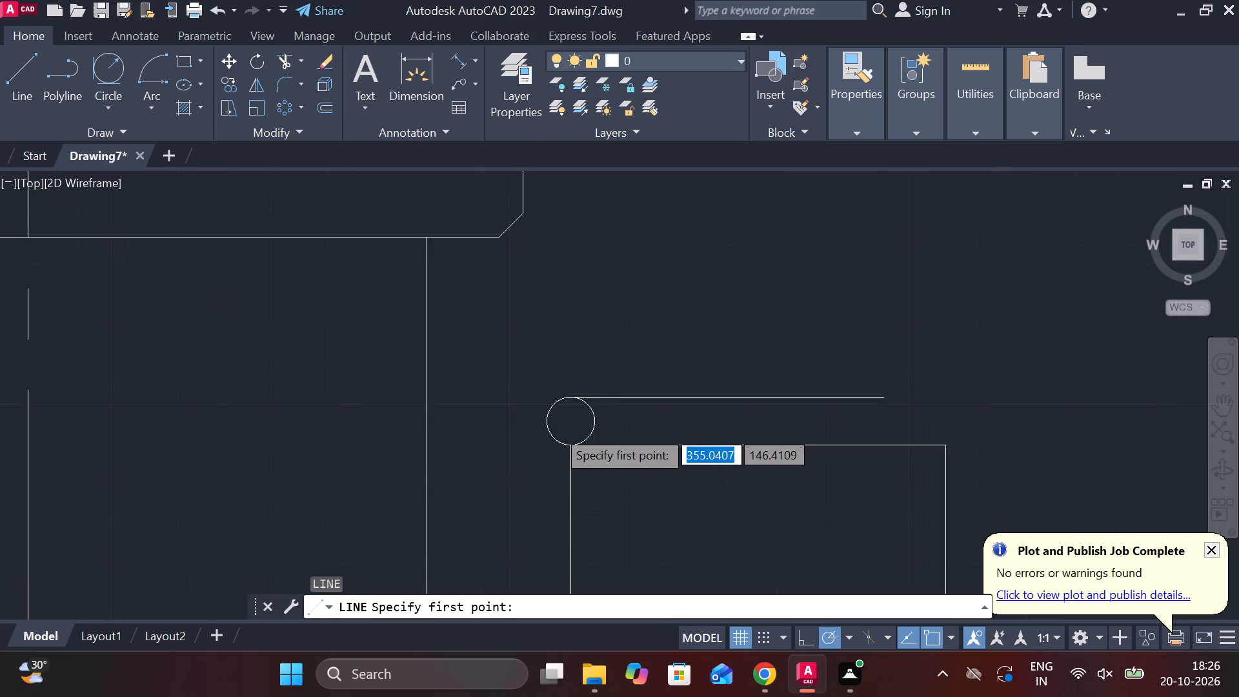
pyautogui.click(538, 418)
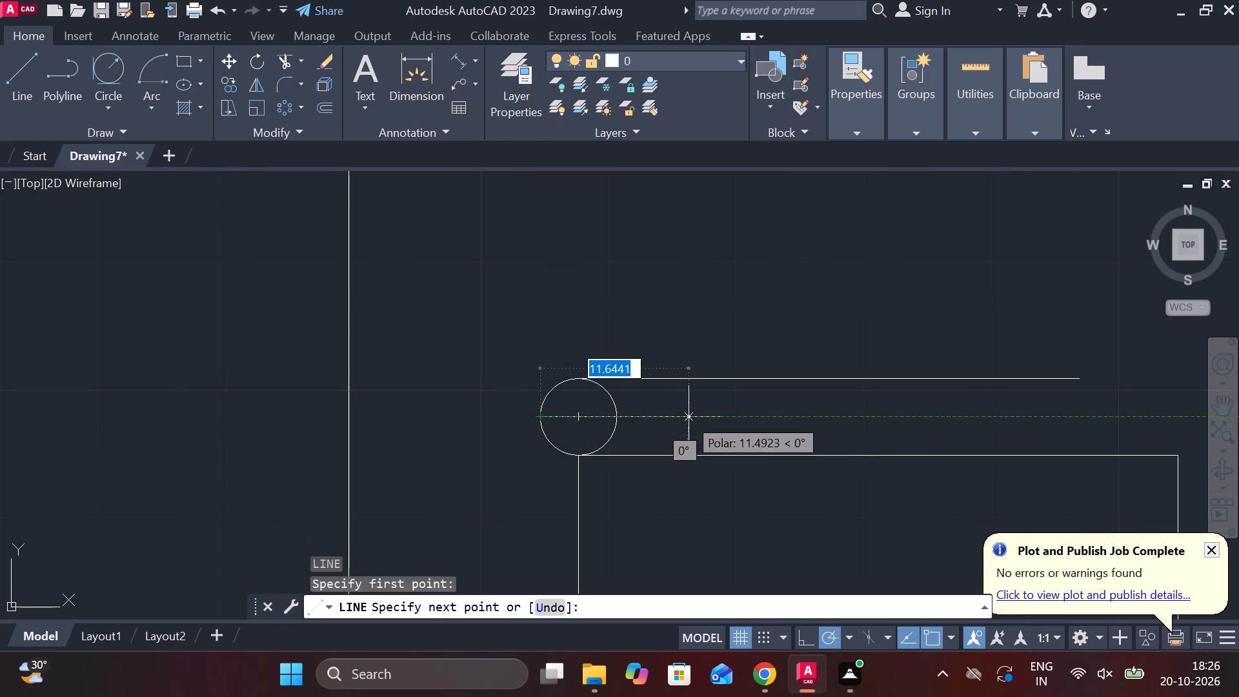
pyautogui.write('15')
pyautogui.press('space')
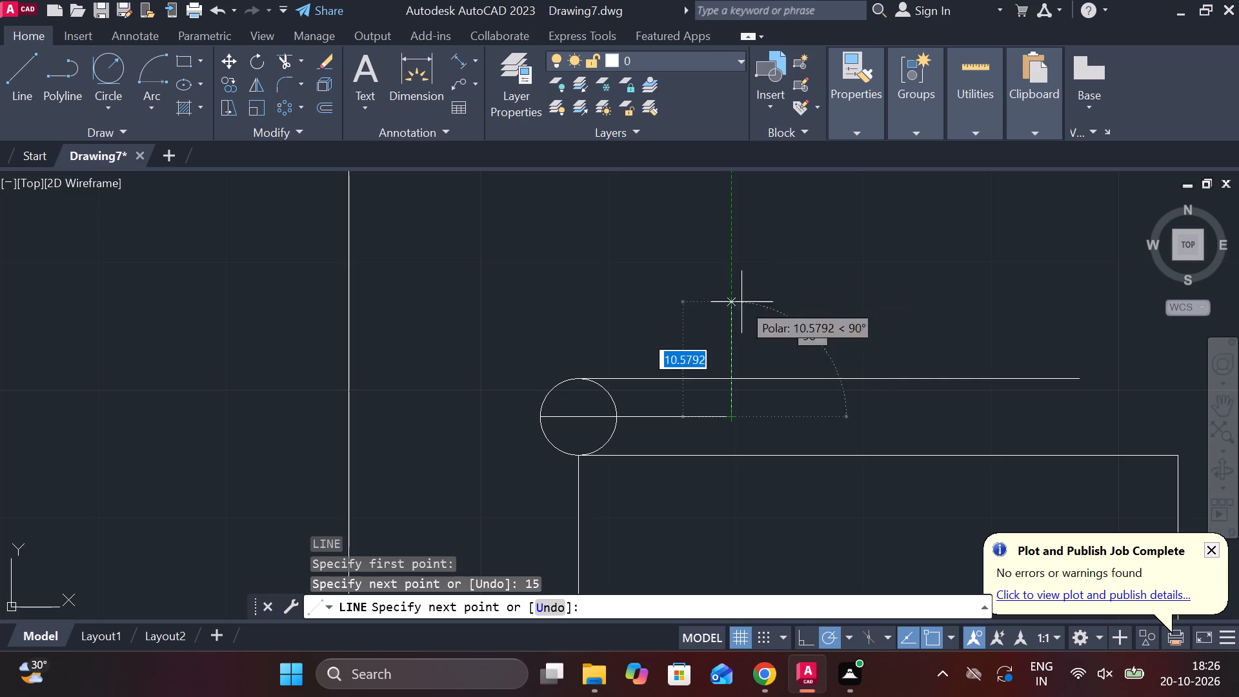
pyautogui.click(730, 378)
pyautogui.press('Escape')
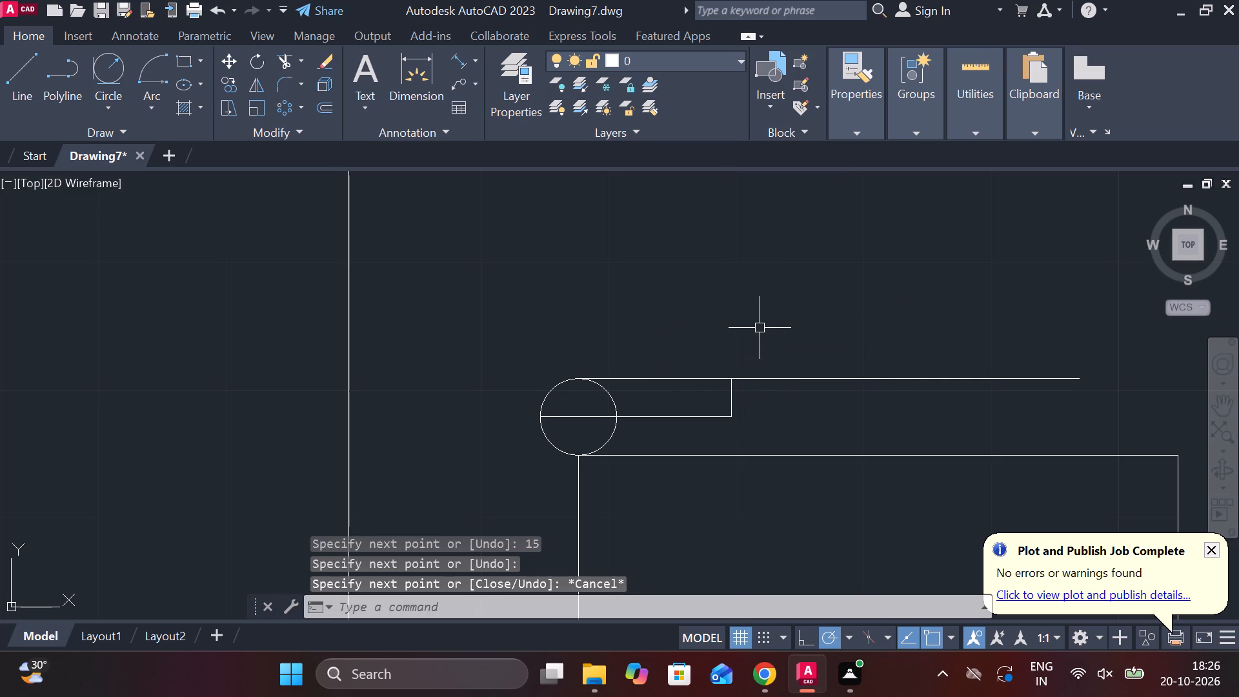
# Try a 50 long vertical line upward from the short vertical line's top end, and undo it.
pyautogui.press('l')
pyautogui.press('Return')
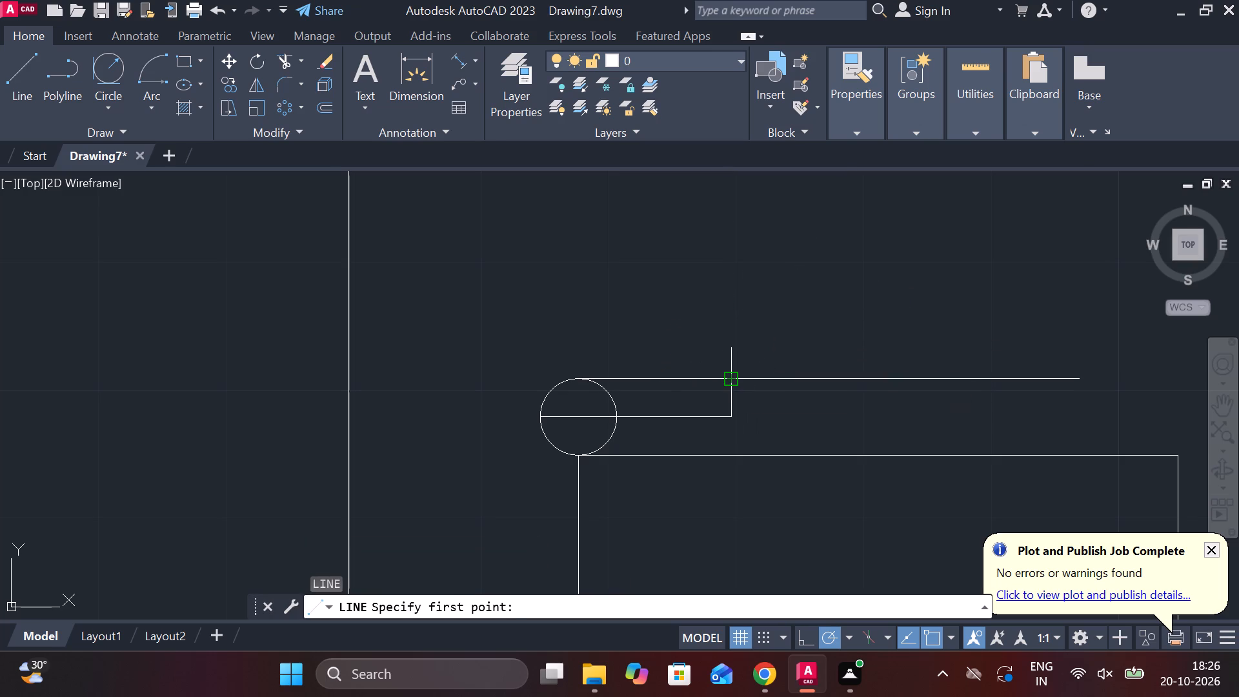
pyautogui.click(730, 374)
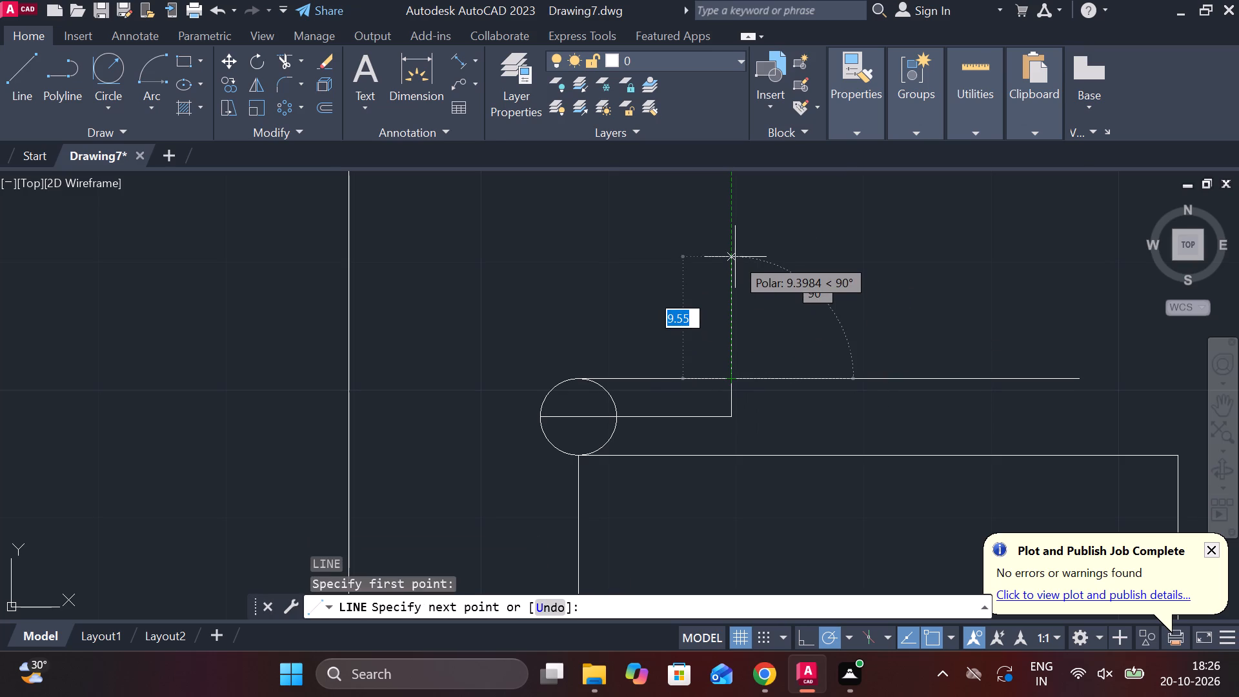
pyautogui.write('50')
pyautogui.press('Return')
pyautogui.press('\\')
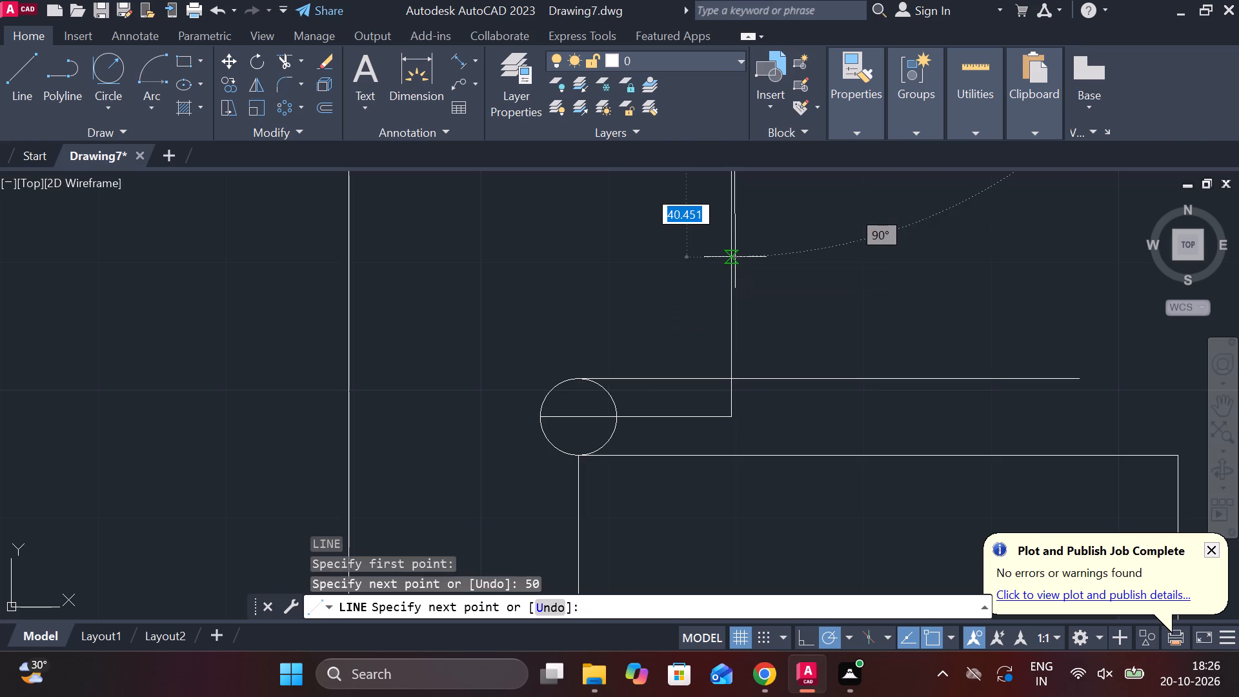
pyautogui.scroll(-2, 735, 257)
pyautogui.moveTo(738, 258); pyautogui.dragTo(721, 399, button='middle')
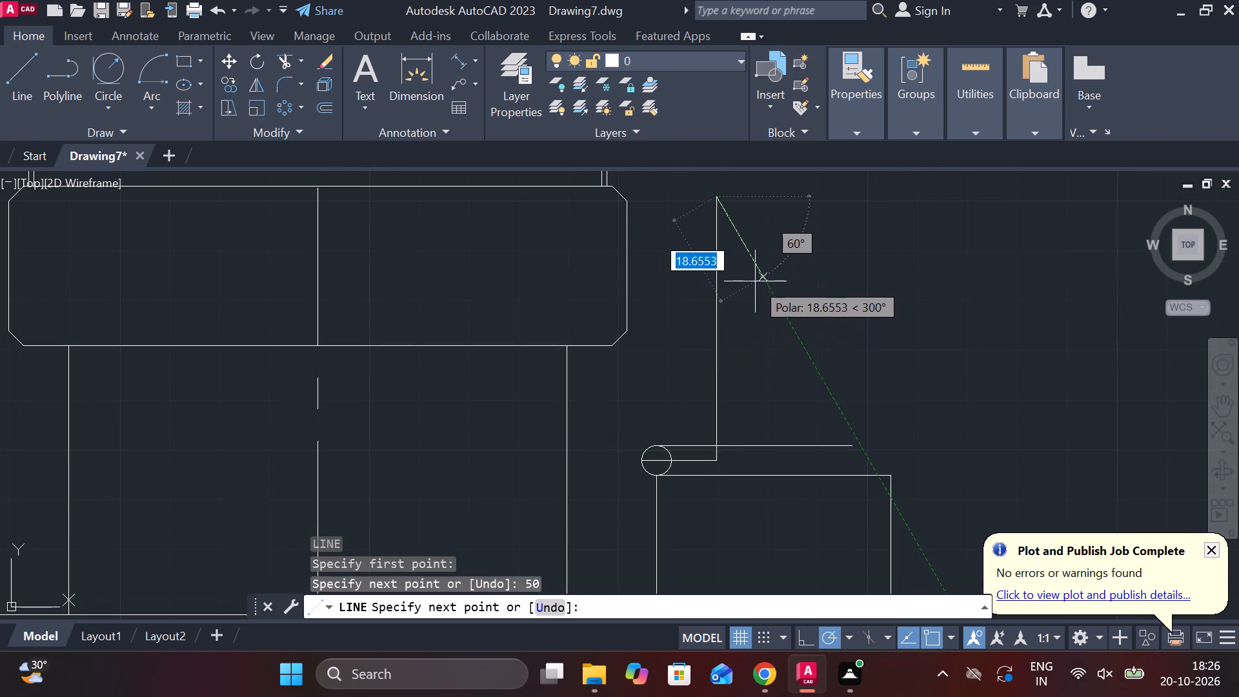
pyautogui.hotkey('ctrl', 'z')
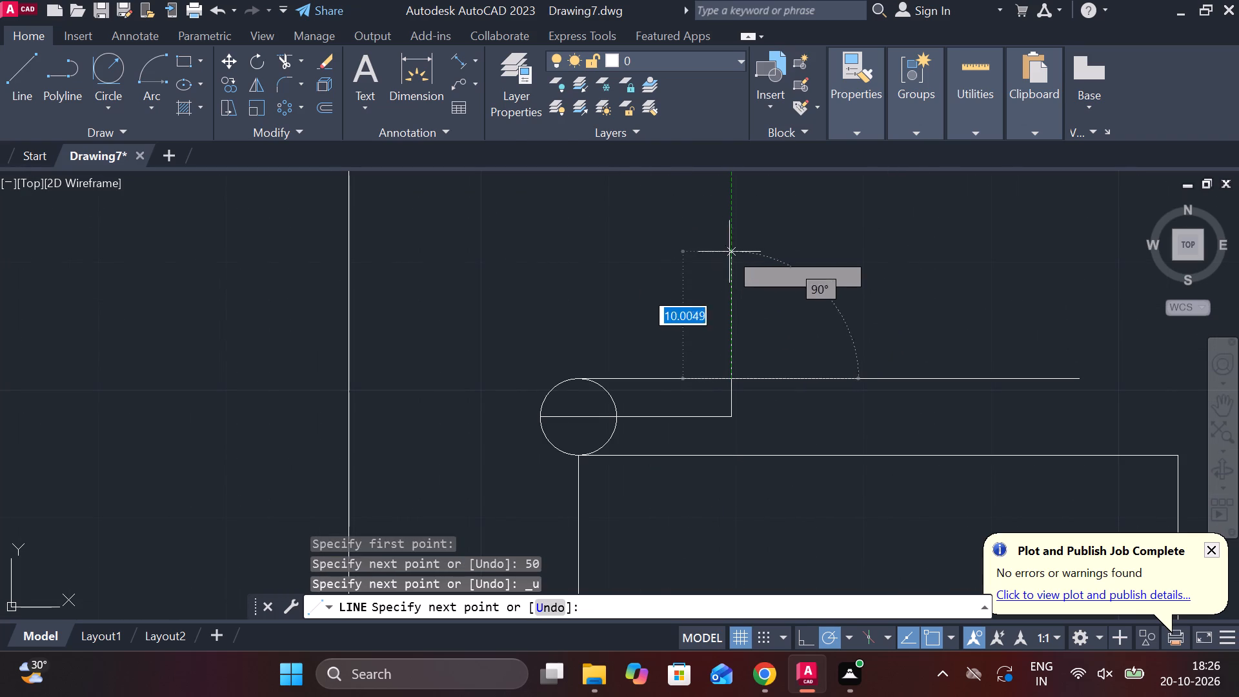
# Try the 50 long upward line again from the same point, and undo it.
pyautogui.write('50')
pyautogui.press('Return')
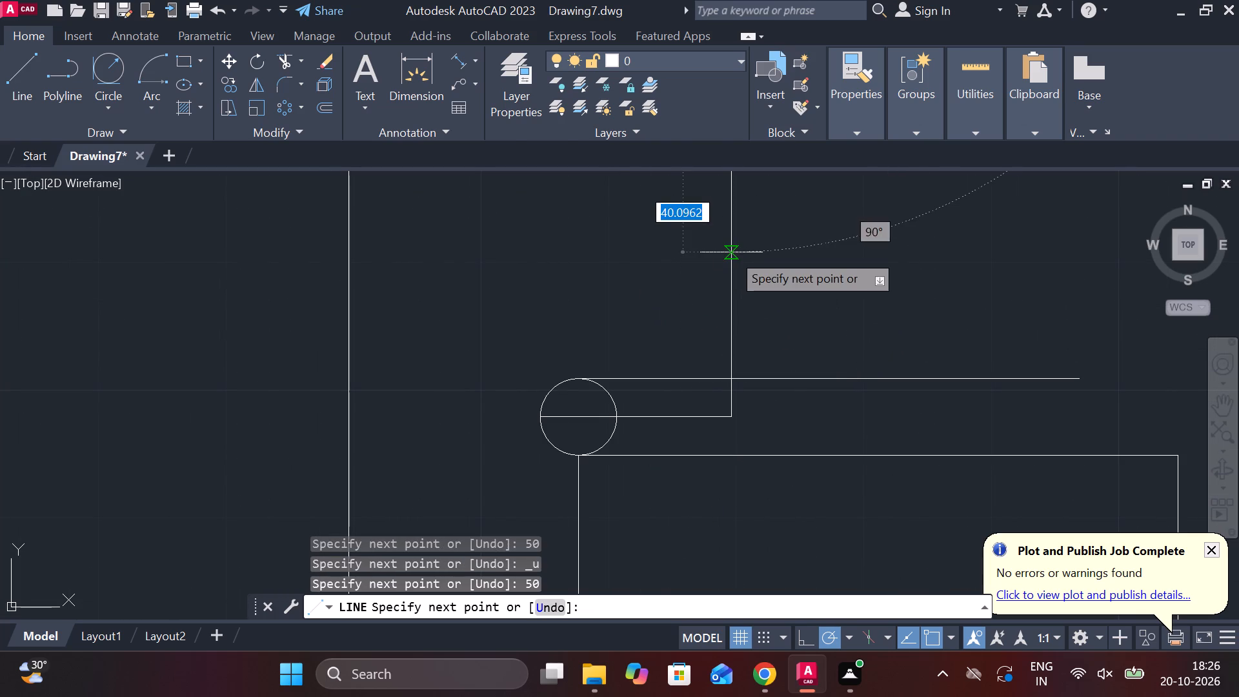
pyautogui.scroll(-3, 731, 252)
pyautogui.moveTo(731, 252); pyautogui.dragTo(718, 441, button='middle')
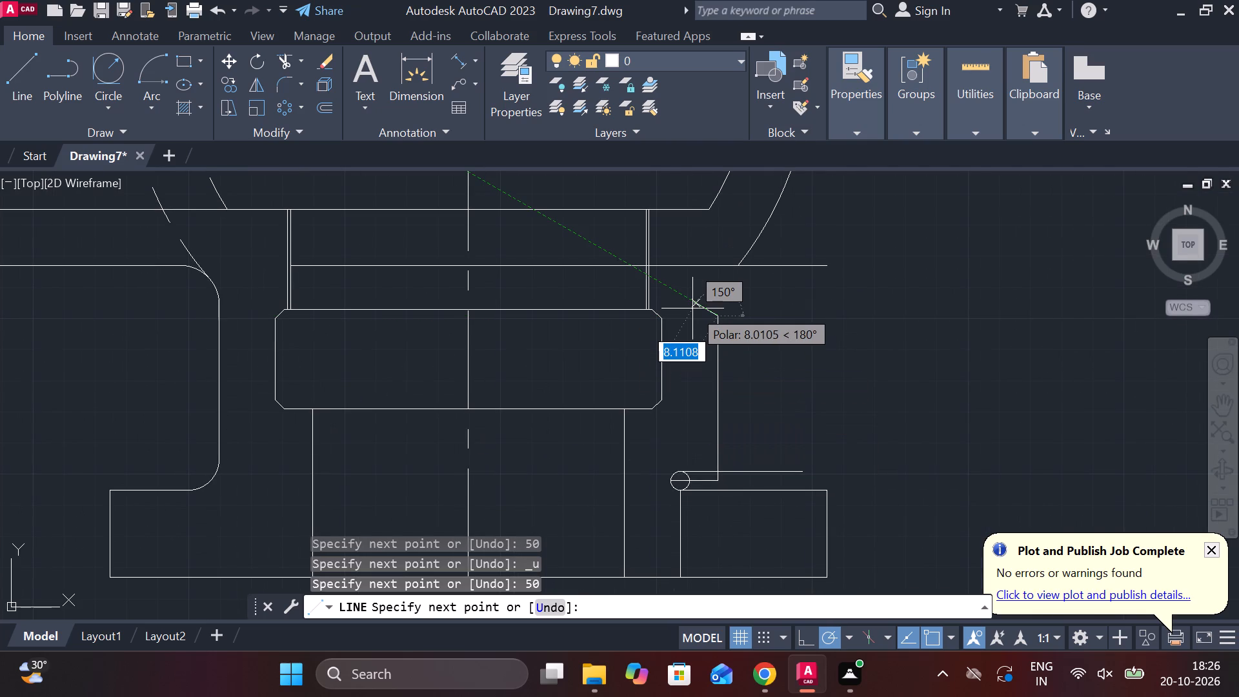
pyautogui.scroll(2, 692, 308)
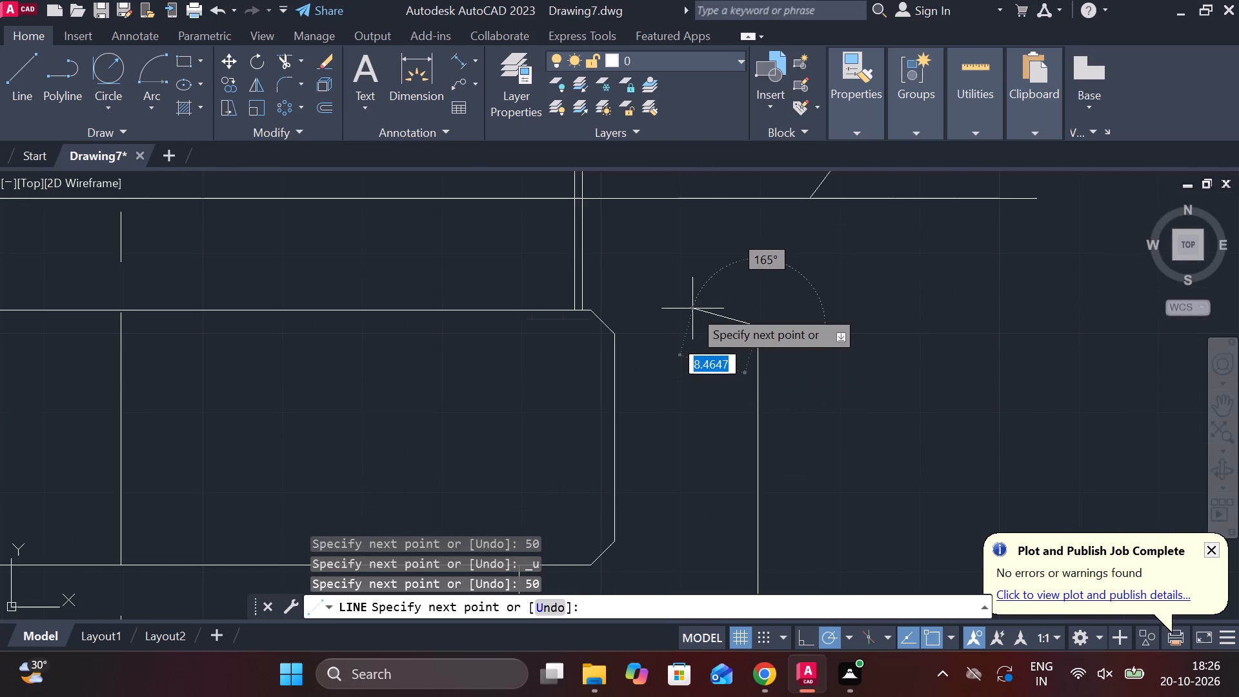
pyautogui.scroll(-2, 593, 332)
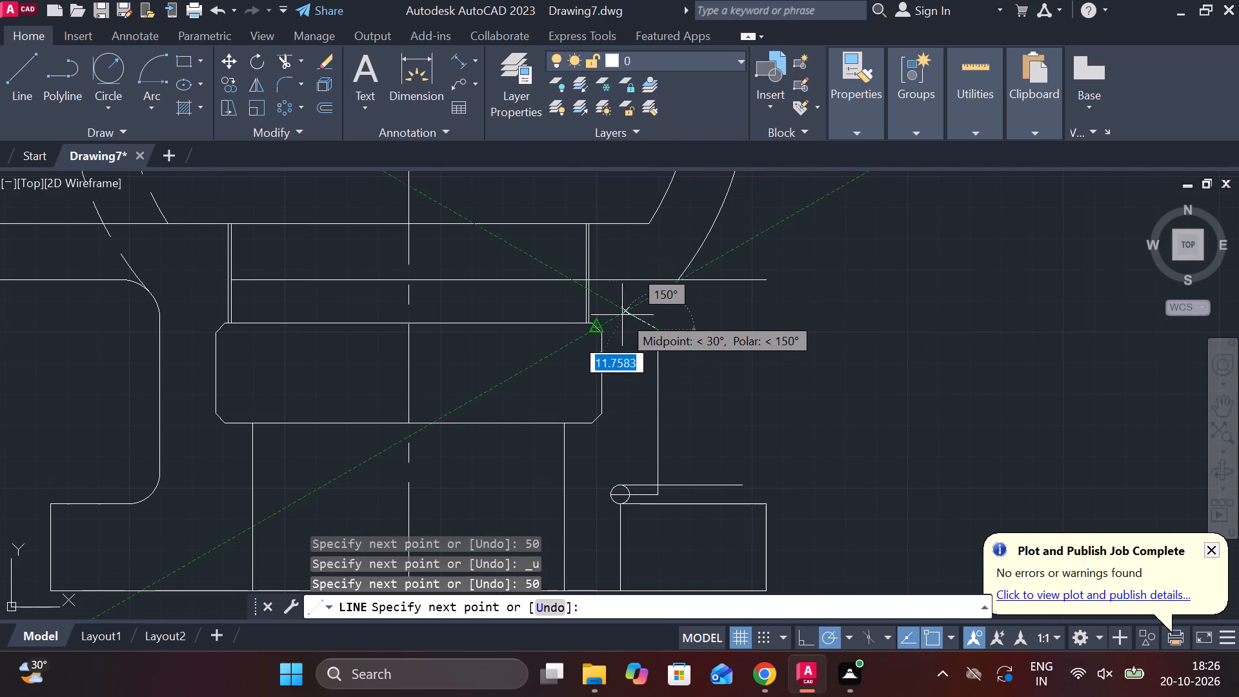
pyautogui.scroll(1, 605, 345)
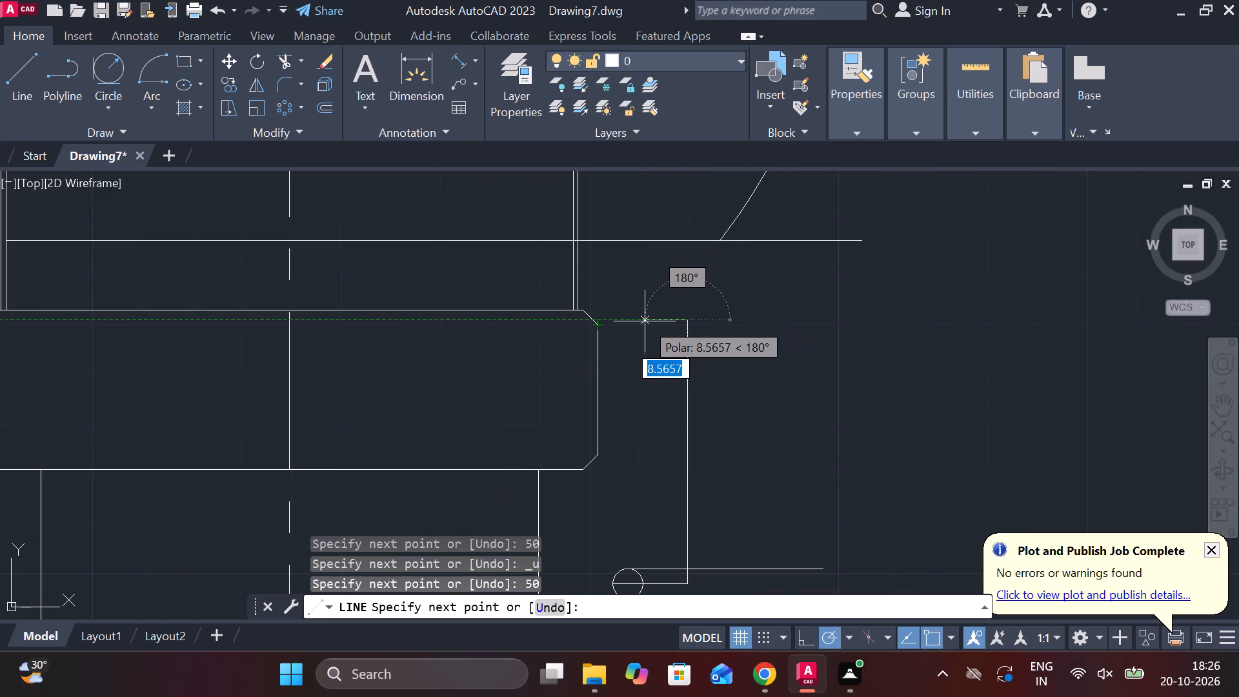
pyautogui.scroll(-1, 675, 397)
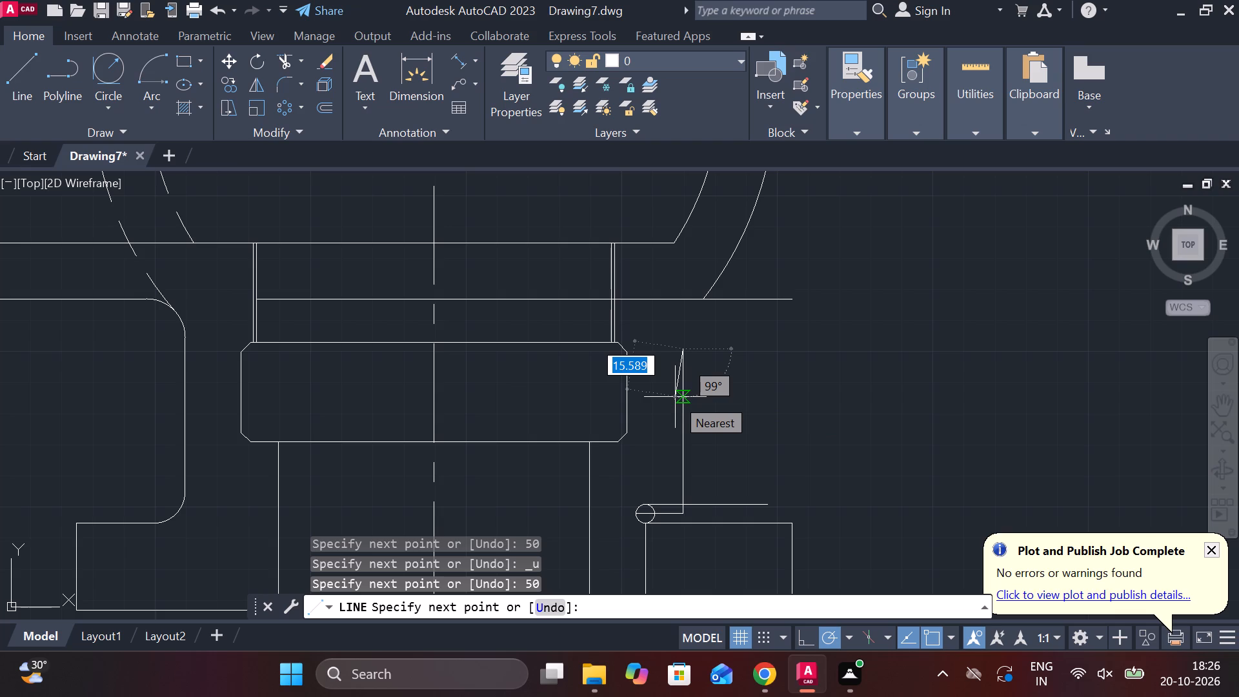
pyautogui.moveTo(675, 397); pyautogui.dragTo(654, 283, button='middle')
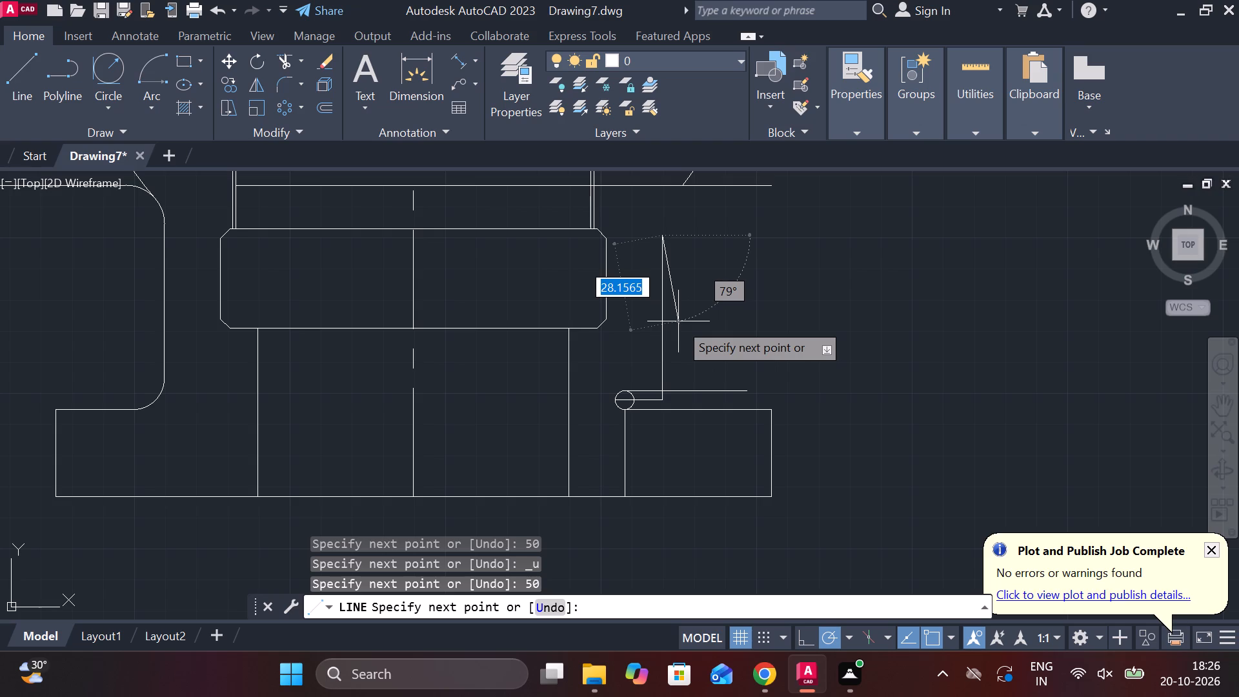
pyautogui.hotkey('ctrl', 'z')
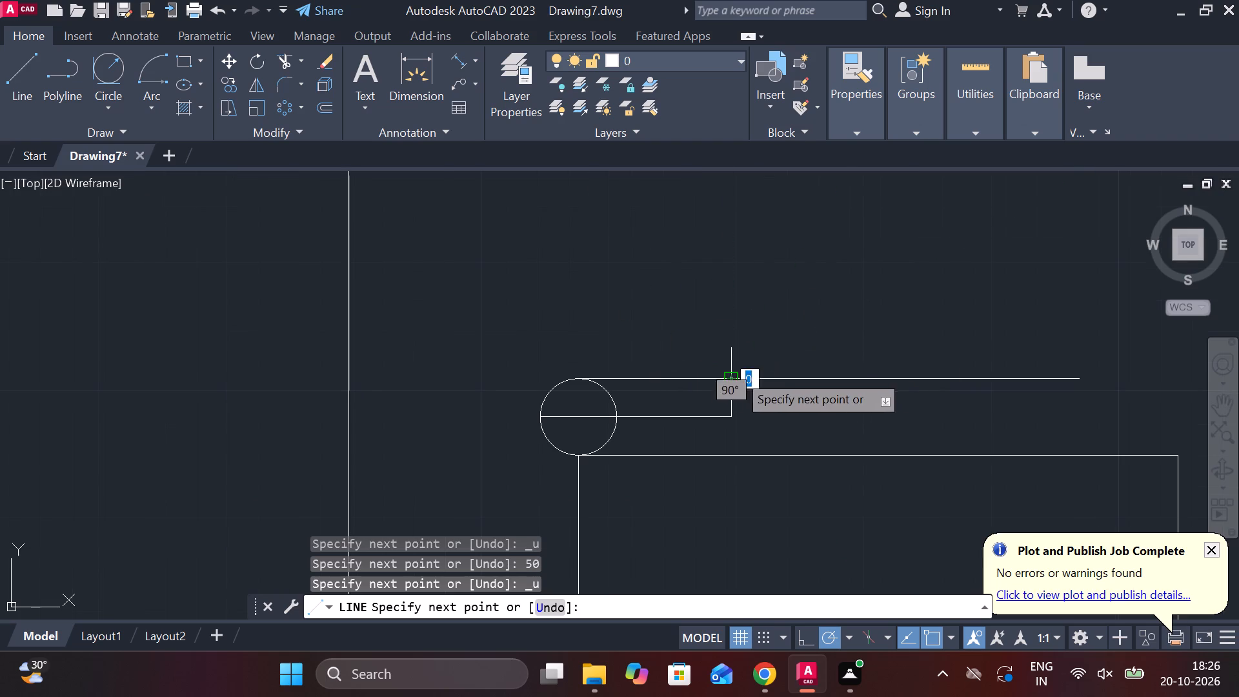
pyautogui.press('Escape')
# Erase the small circle, its 15 long line, the short vertical line and the long horizontal line above the right base block.
pyautogui.click(692, 425)
pyautogui.click(541, 385)
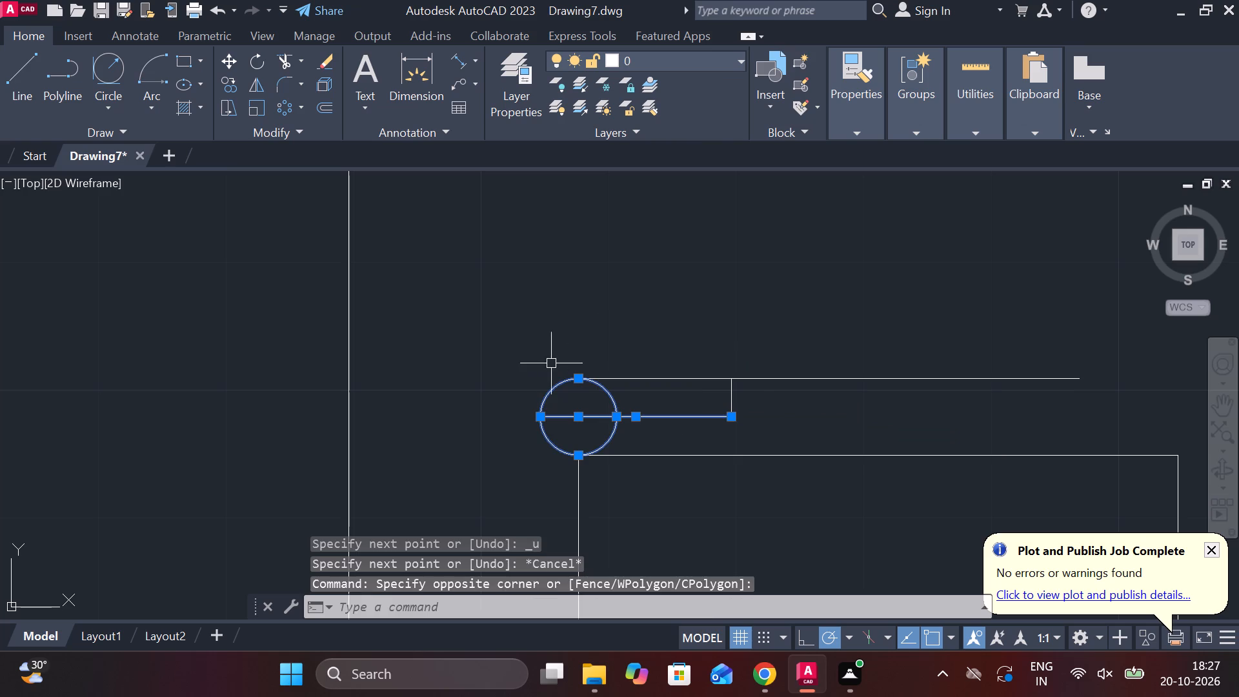
pyautogui.write('e')
pyautogui.press('space')
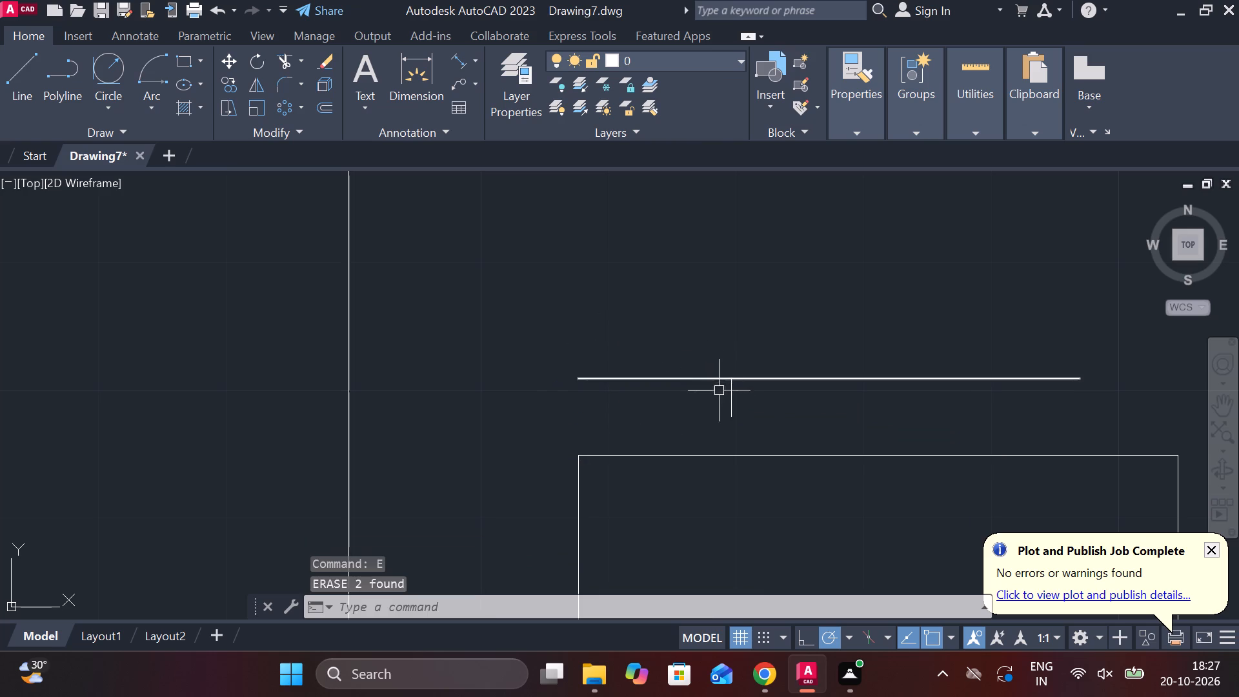
pyautogui.click(728, 391)
pyautogui.click(729, 374)
pyautogui.click(714, 376)
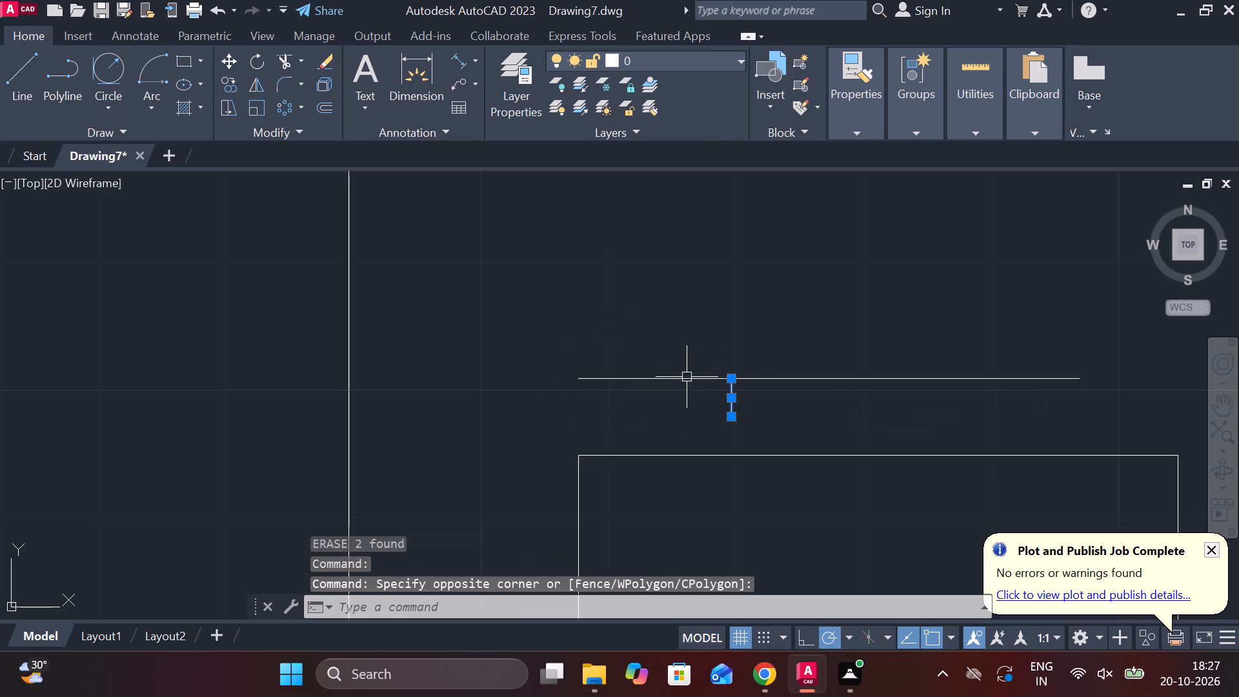
pyautogui.click(686, 377)
pyautogui.write('e')
pyautogui.press('space')
# Draw a line 10 long horizontally rightward from the midpoint of the chamfered boss block's right edge.
pyautogui.scroll(-2, 674, 345)
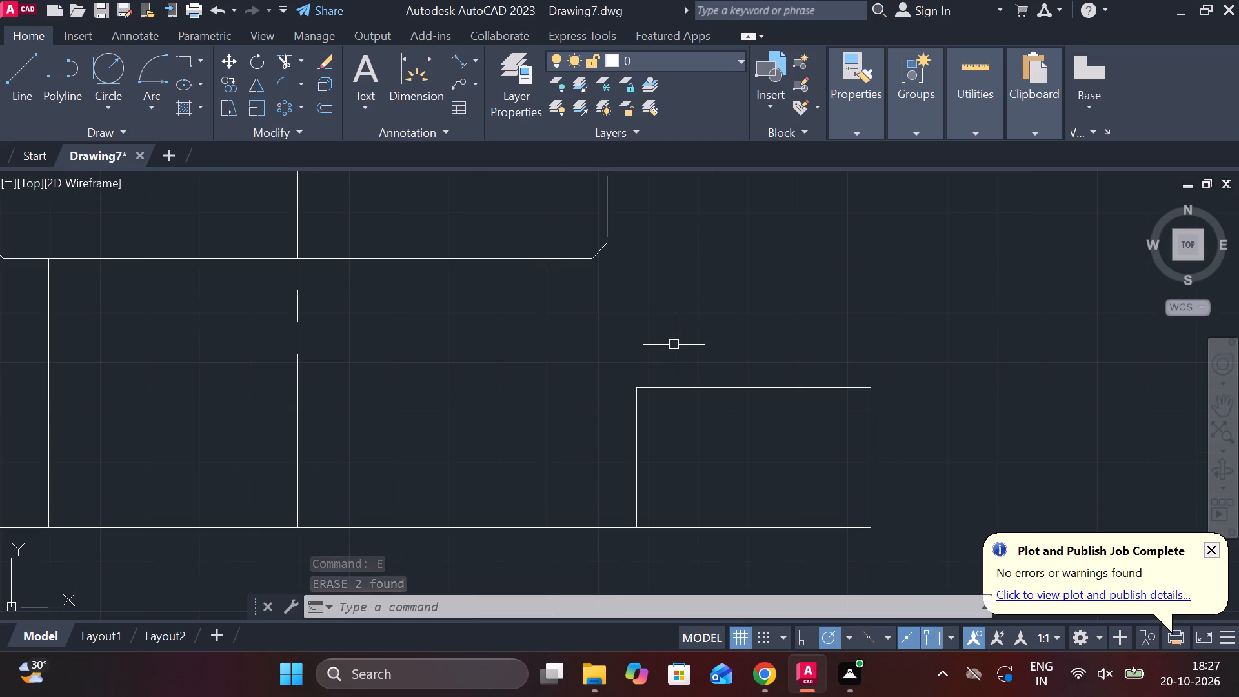
pyautogui.scroll(-2, 854, 503)
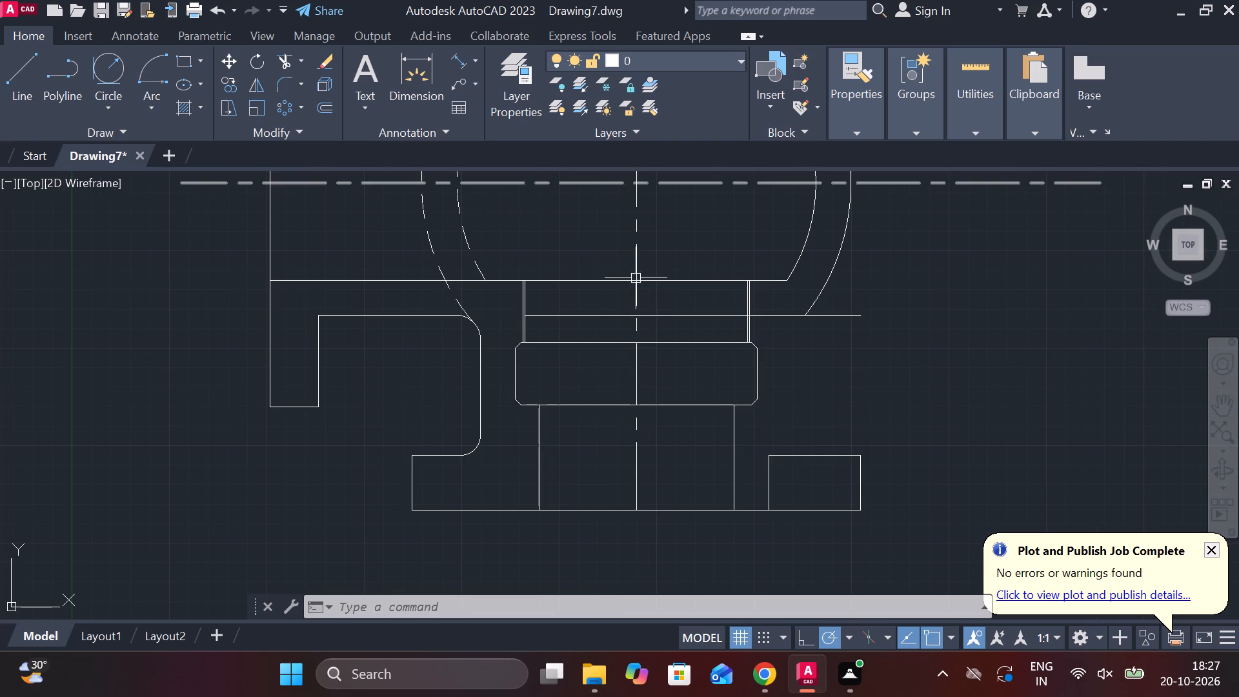
pyautogui.scroll(1, 814, 357)
pyautogui.moveTo(814, 357); pyautogui.dragTo(634, 267, button='middle')
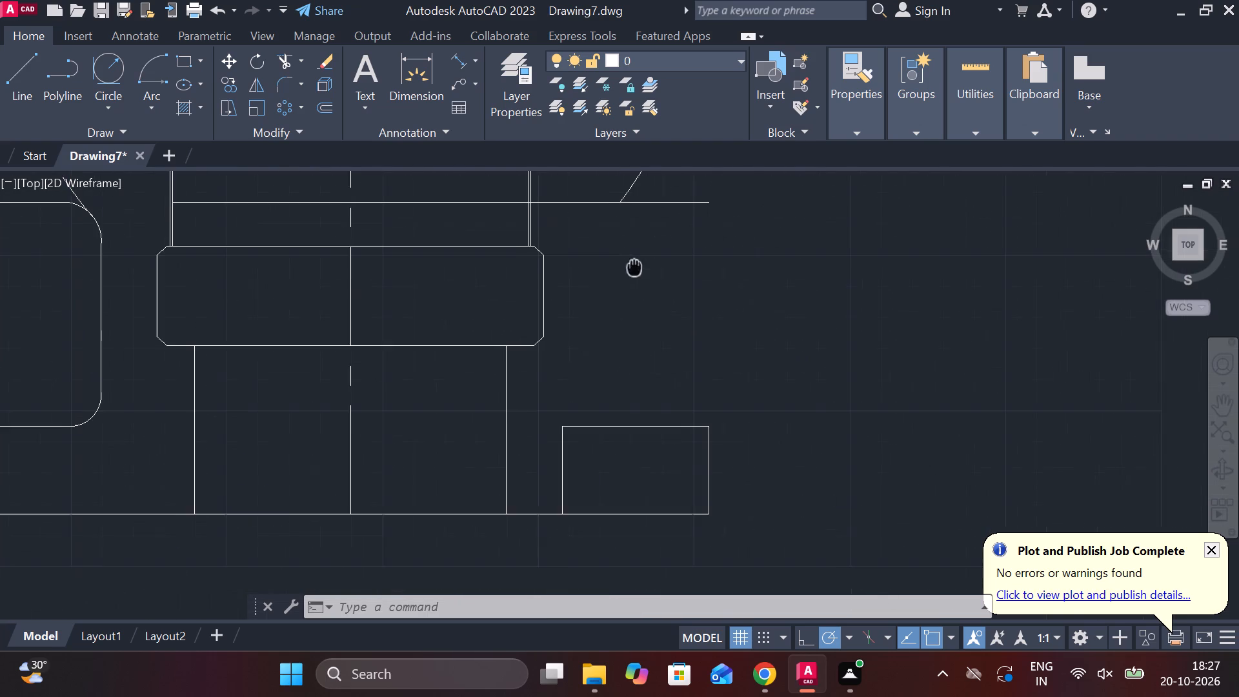
pyautogui.moveTo(634, 267); pyautogui.dragTo(636, 267, button='middle')
pyautogui.moveTo(648, 350); pyautogui.dragTo(676, 429, button='middle')
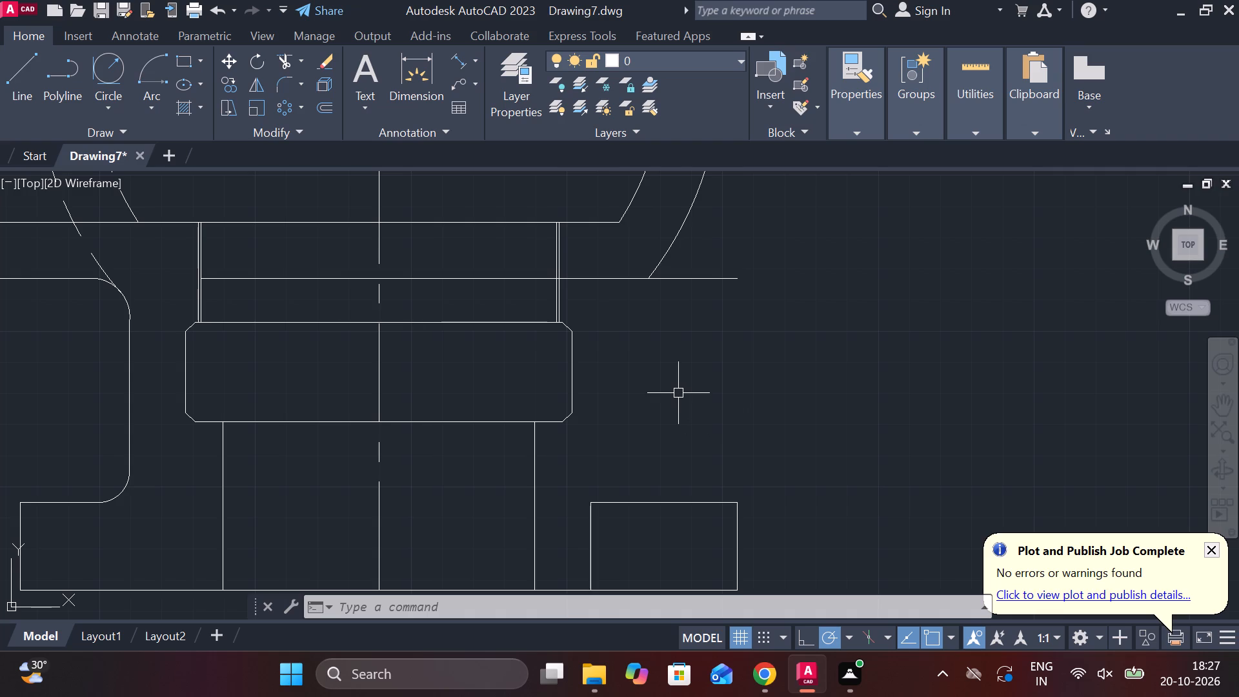
pyautogui.press('l')
pyautogui.press('Return')
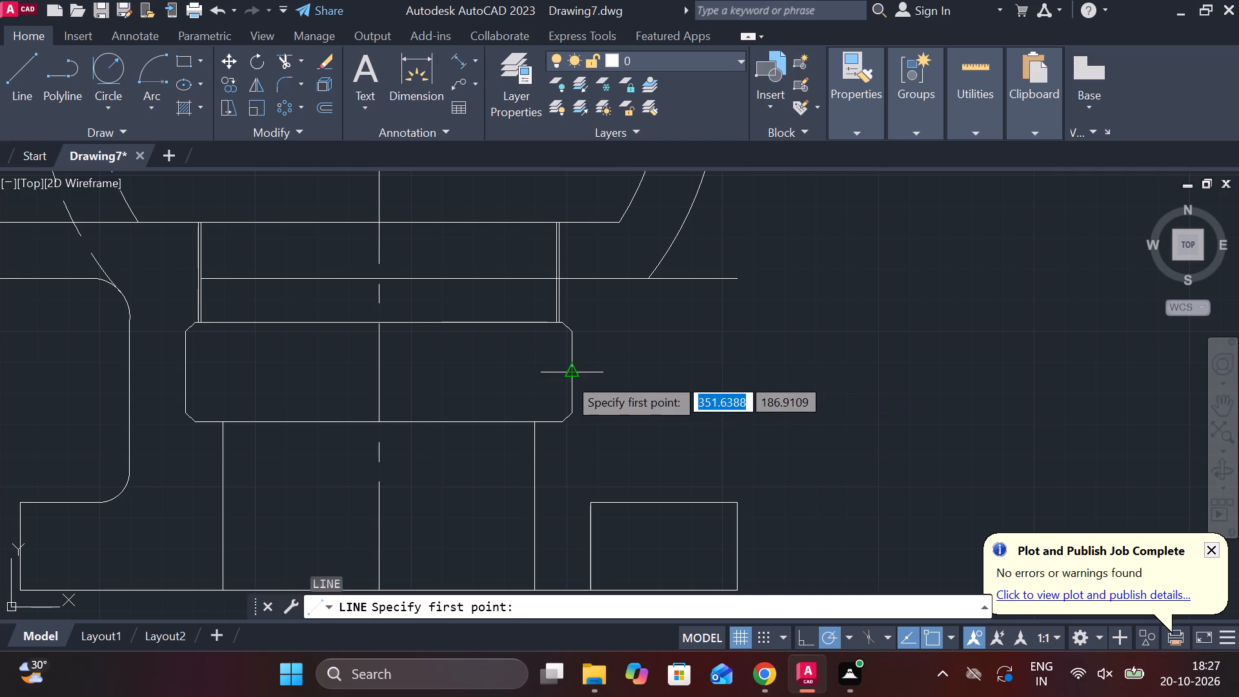
pyautogui.click(567, 376)
pyautogui.press('1')
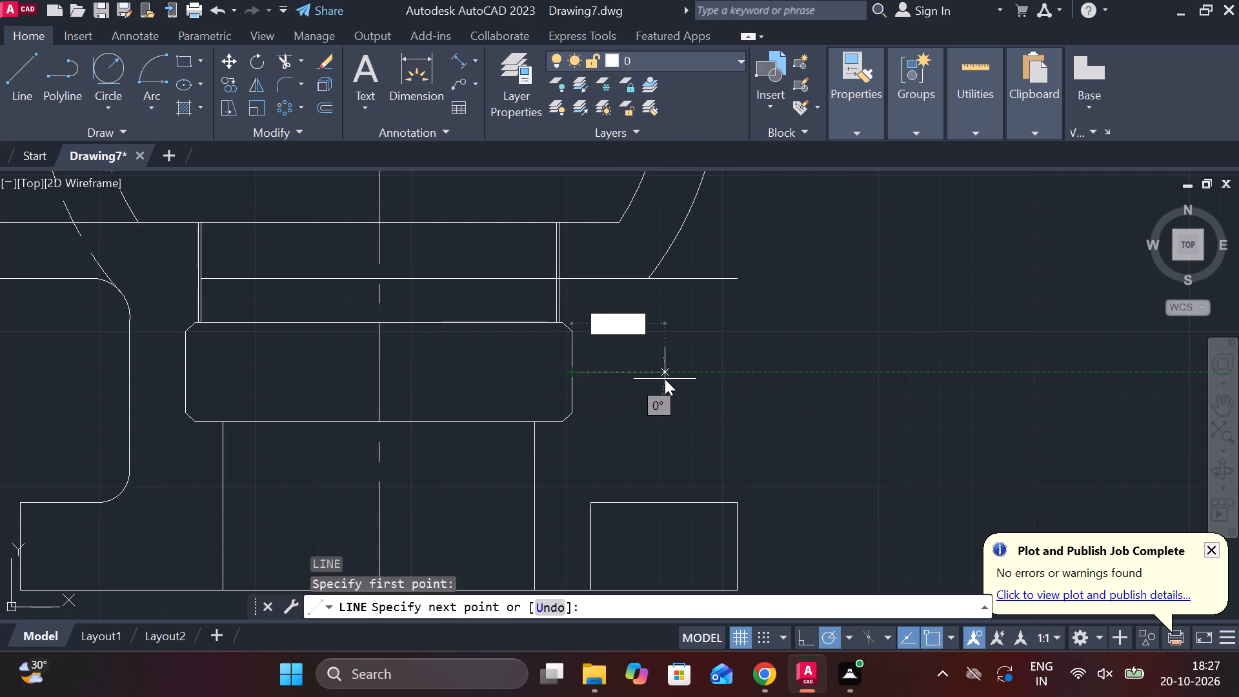
pyautogui.press('0')
pyautogui.press('Return')
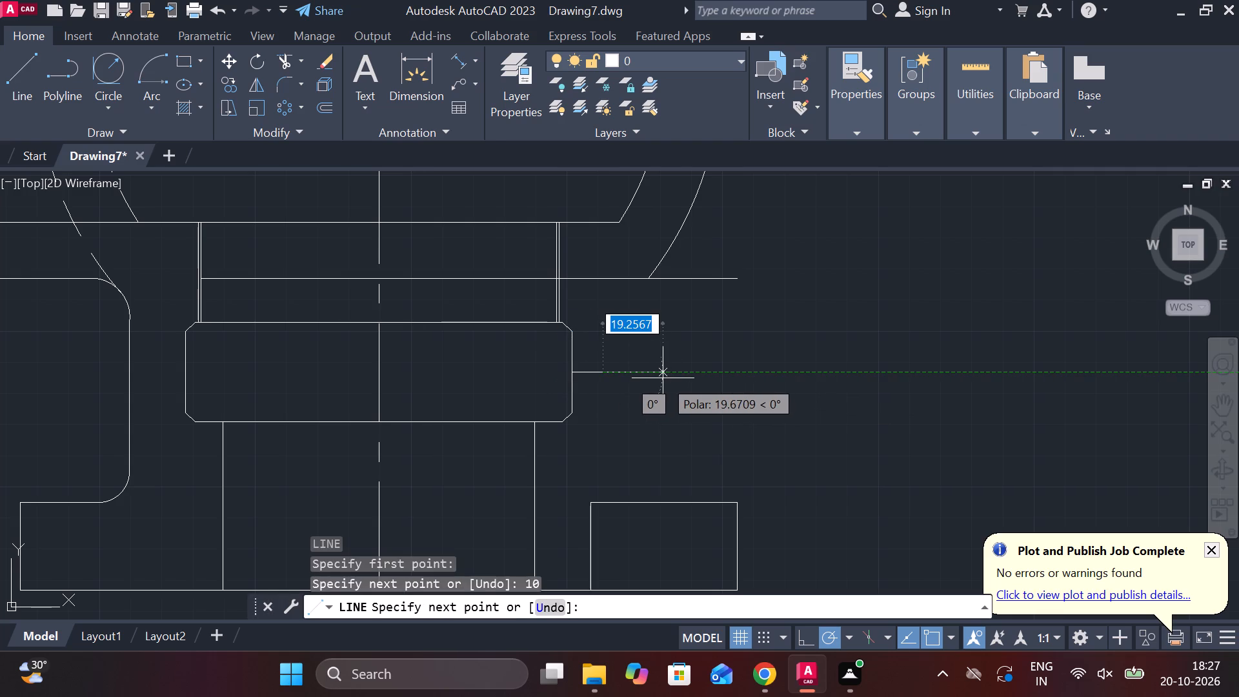
pyautogui.press('Escape')
# Offset the short horizontal line by 10 both above and below.
pyautogui.click(590, 372)
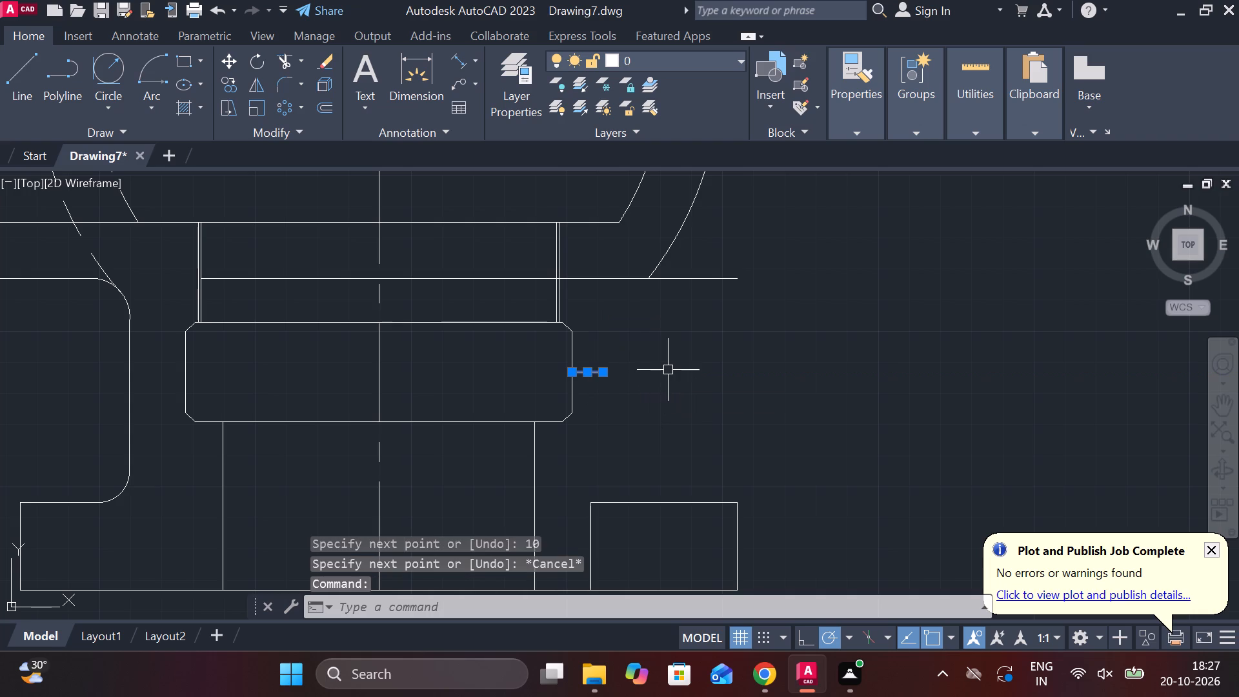
pyautogui.press('o')
pyautogui.press('Return')
pyautogui.press('Return')
pyautogui.press('1')
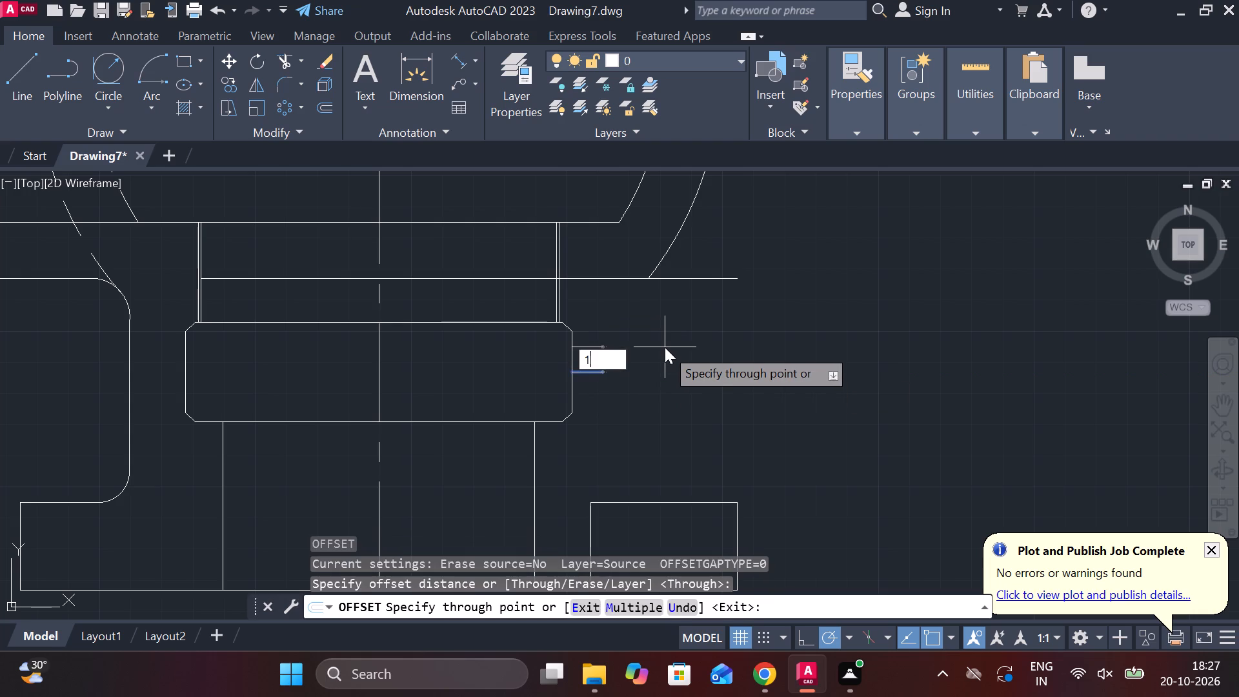
pyautogui.press('0')
pyautogui.press('Return')
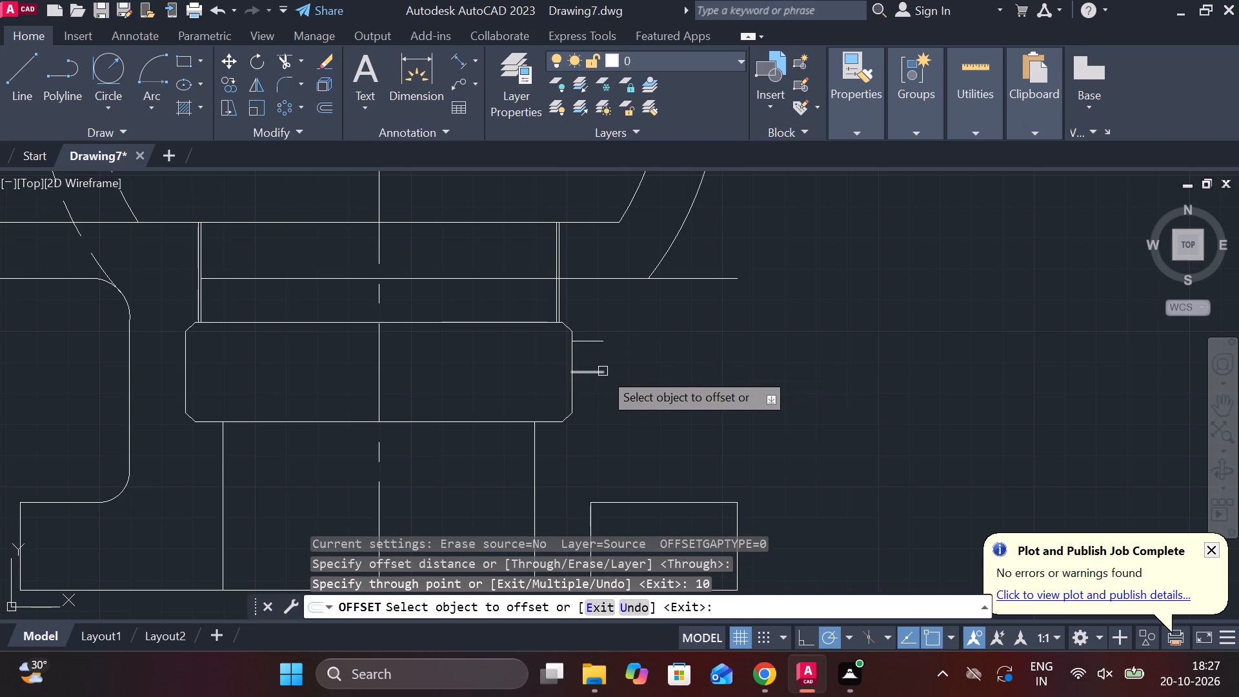
pyautogui.click(603, 371)
pyautogui.write('10')
pyautogui.press('Return')
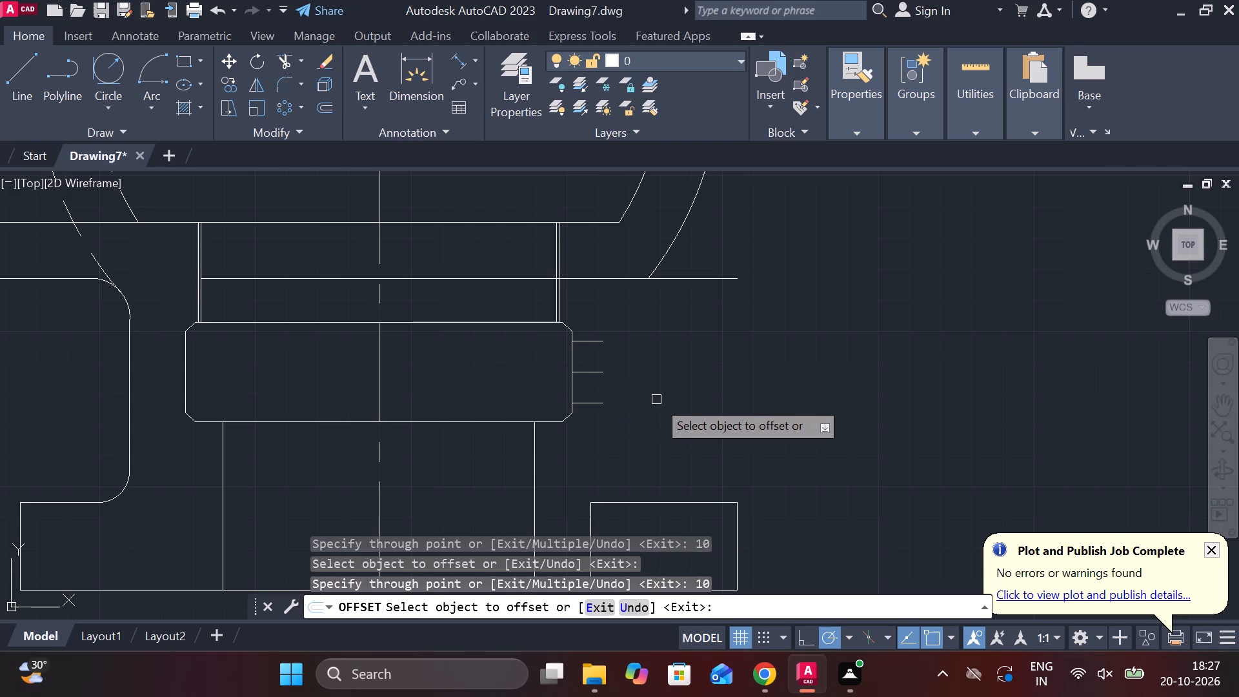
# Offset the chamfered boss block's right edge 20 to the right.
pyautogui.click(573, 356)
pyautogui.press('2')
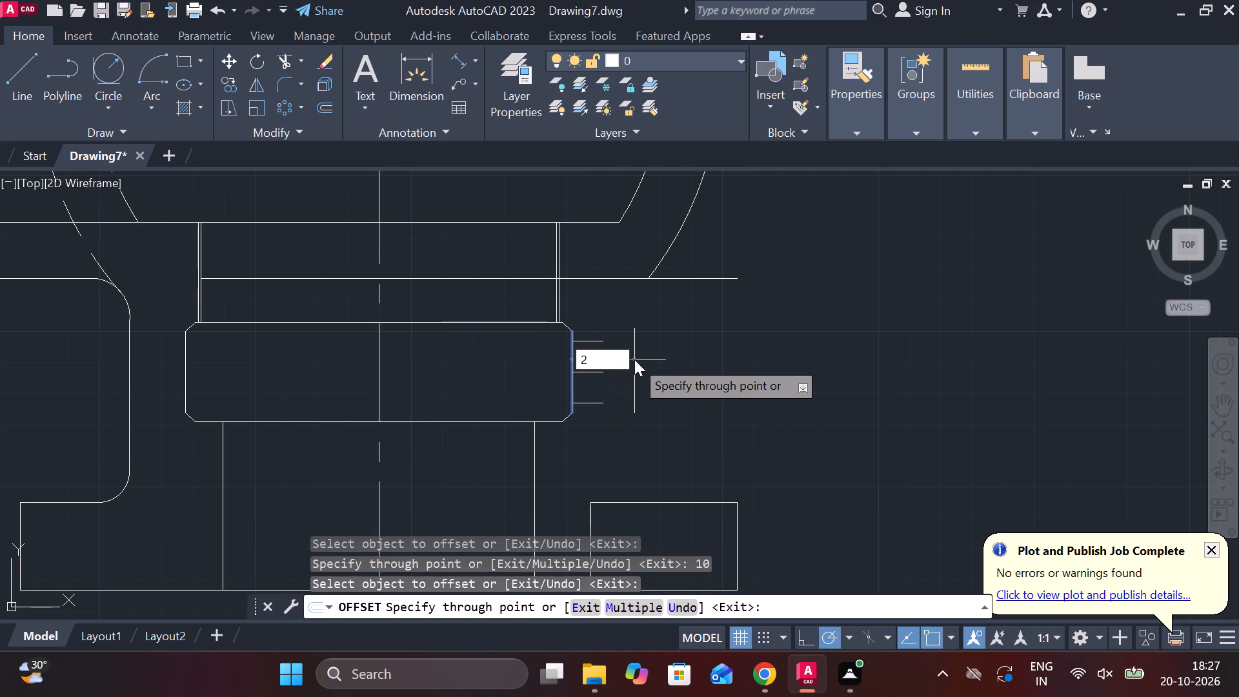
pyautogui.press('0')
pyautogui.press('Return')
pyautogui.press('Escape')
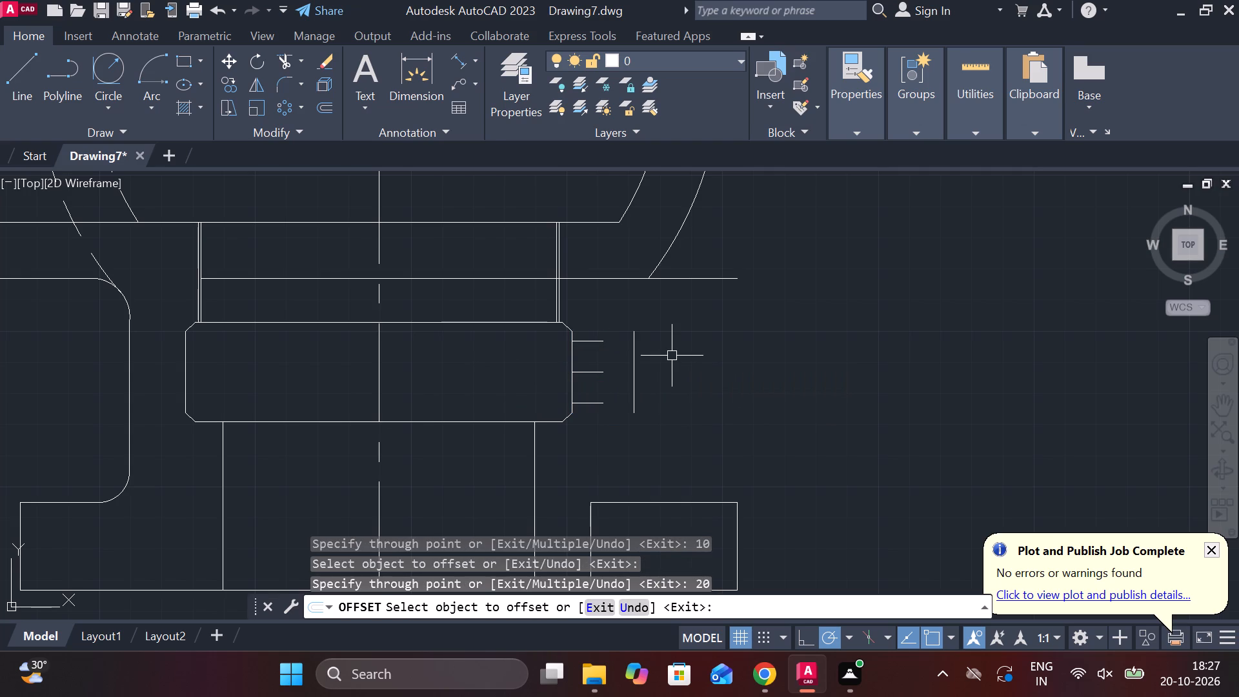
# Extend the three short horizontal lines rightward to the offset vertical line.
pyautogui.write('ex')
pyautogui.press('space')
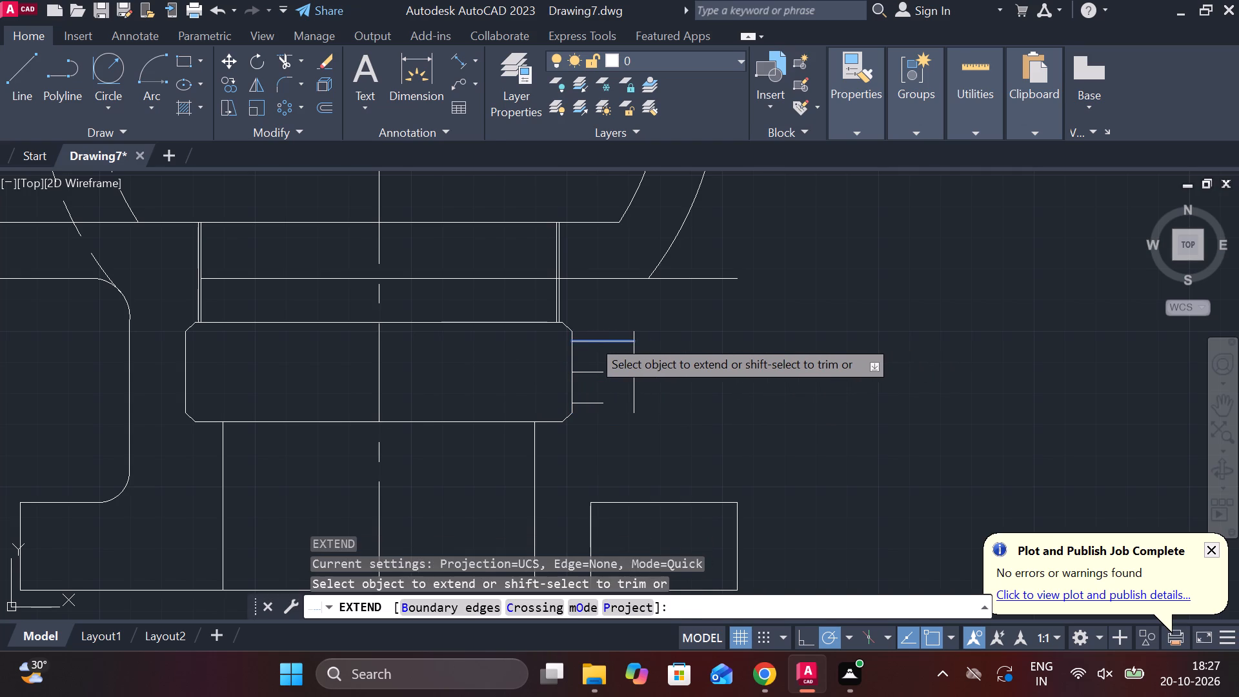
pyautogui.click(591, 338)
pyautogui.click(590, 376)
pyautogui.click(594, 407)
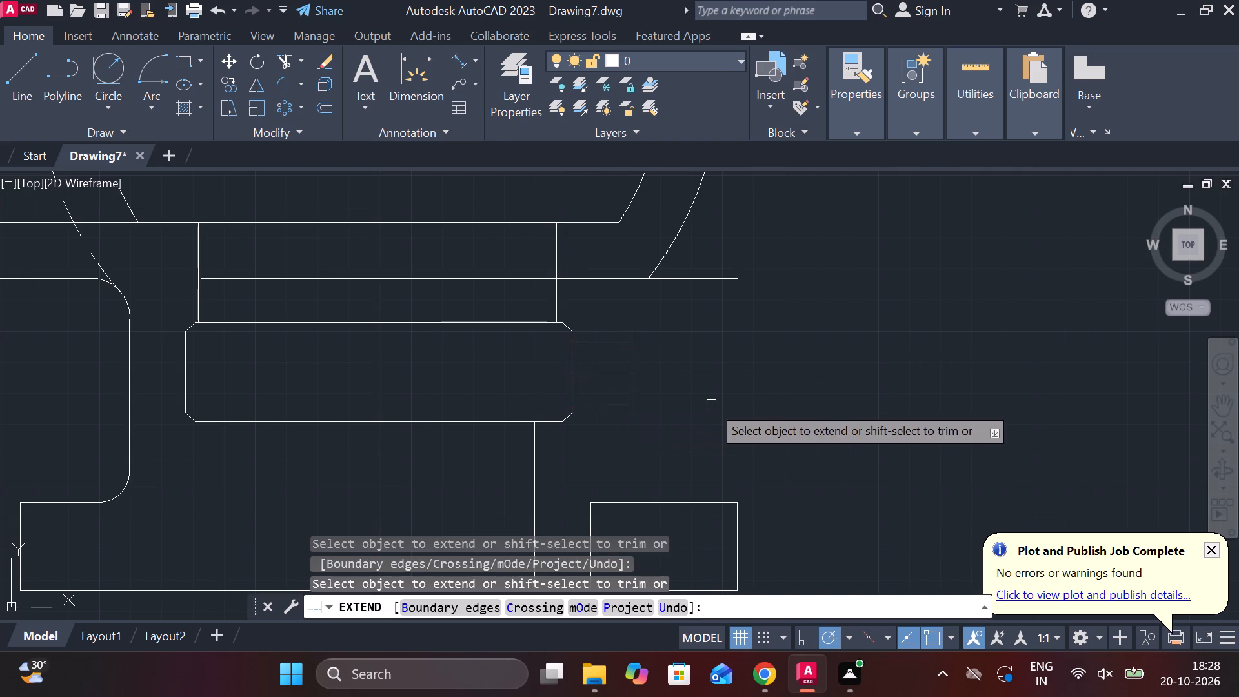
pyautogui.press('Escape')
# Trim the offset vertical line's ends below the lowest and above the highest of the three horizontal lines.
pyautogui.write('tr')
pyautogui.press('space')
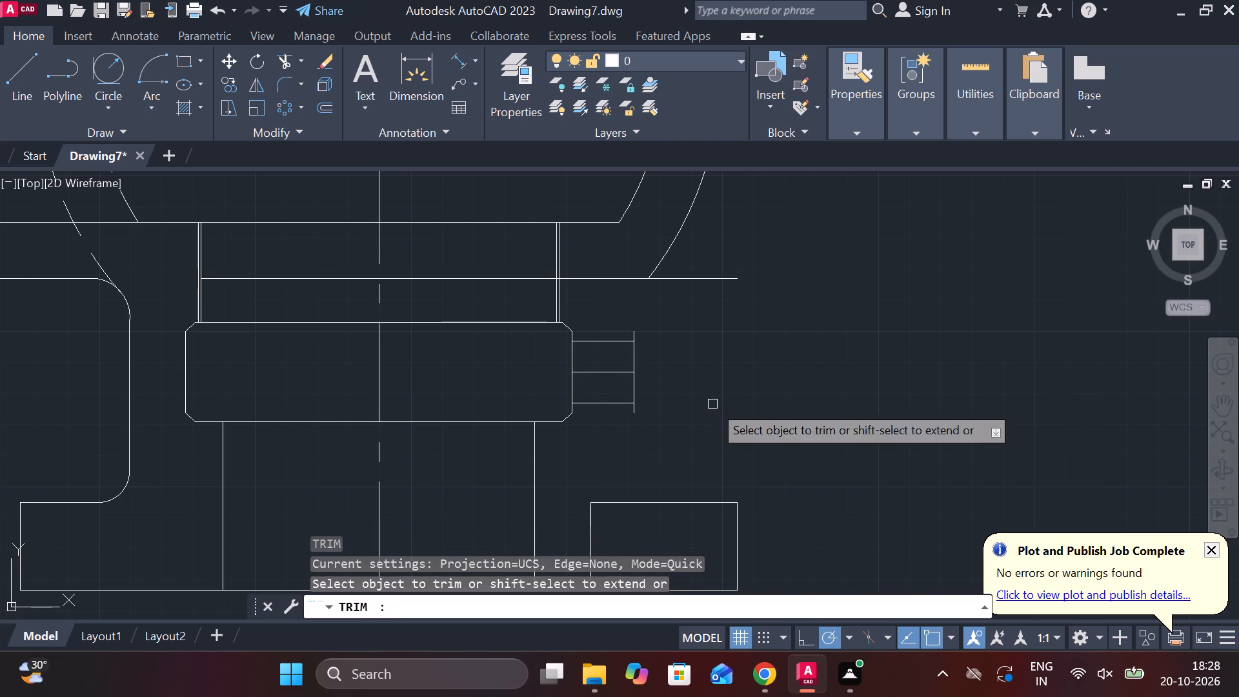
pyautogui.click(629, 414)
pyautogui.click(645, 414)
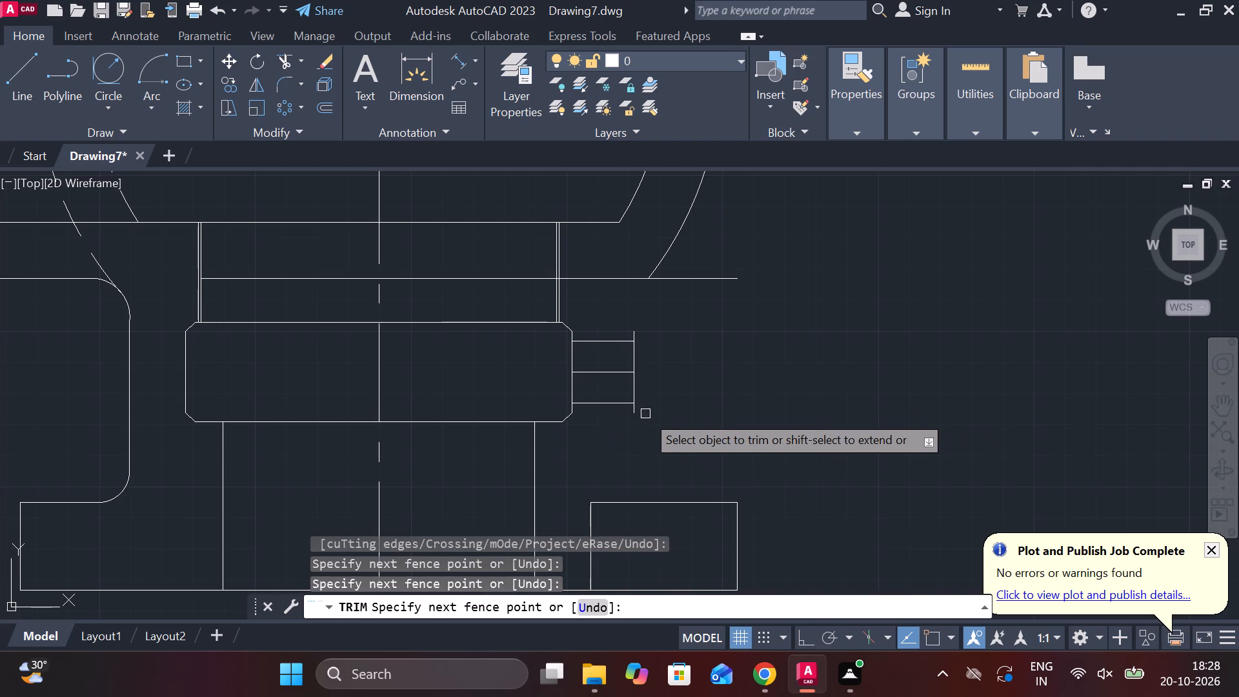
pyautogui.click(634, 411)
pyautogui.click(634, 332)
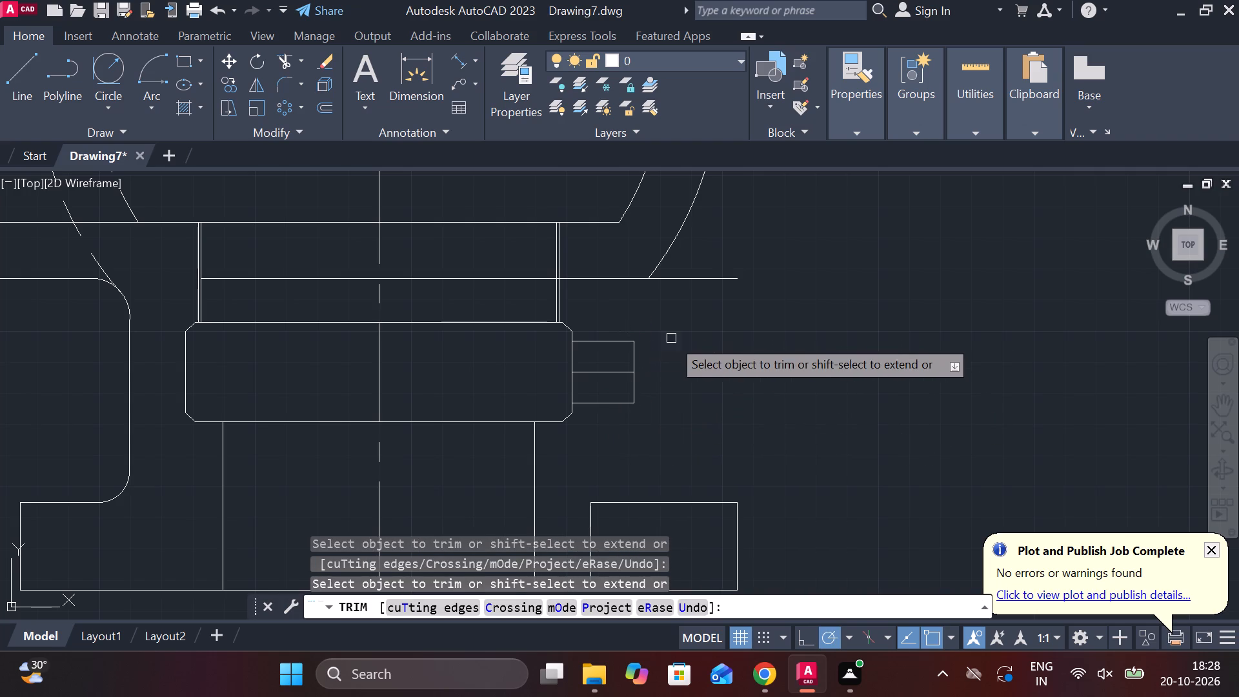
pyautogui.scroll(-1, 727, 365)
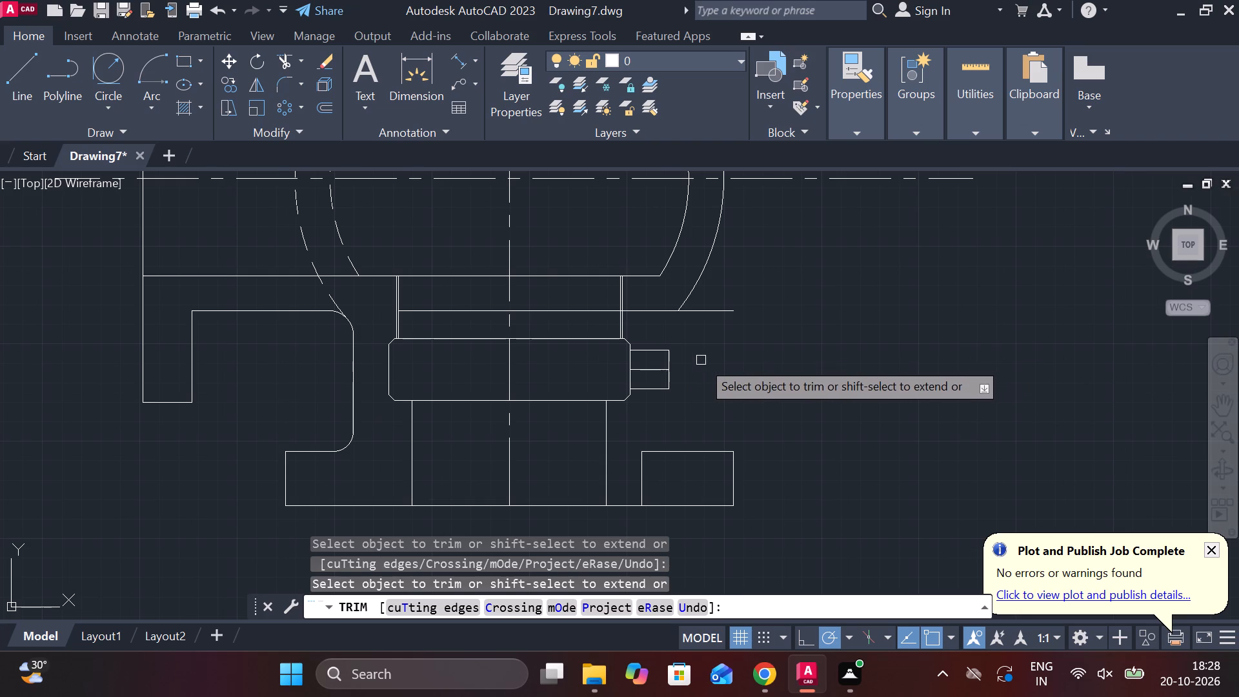
# Draw connected lines from the outer right arc's lower end: a short slanted segment about 3 long, 50 vertically down, and horizontally left below the stub.
pyautogui.scroll(1, 689, 358)
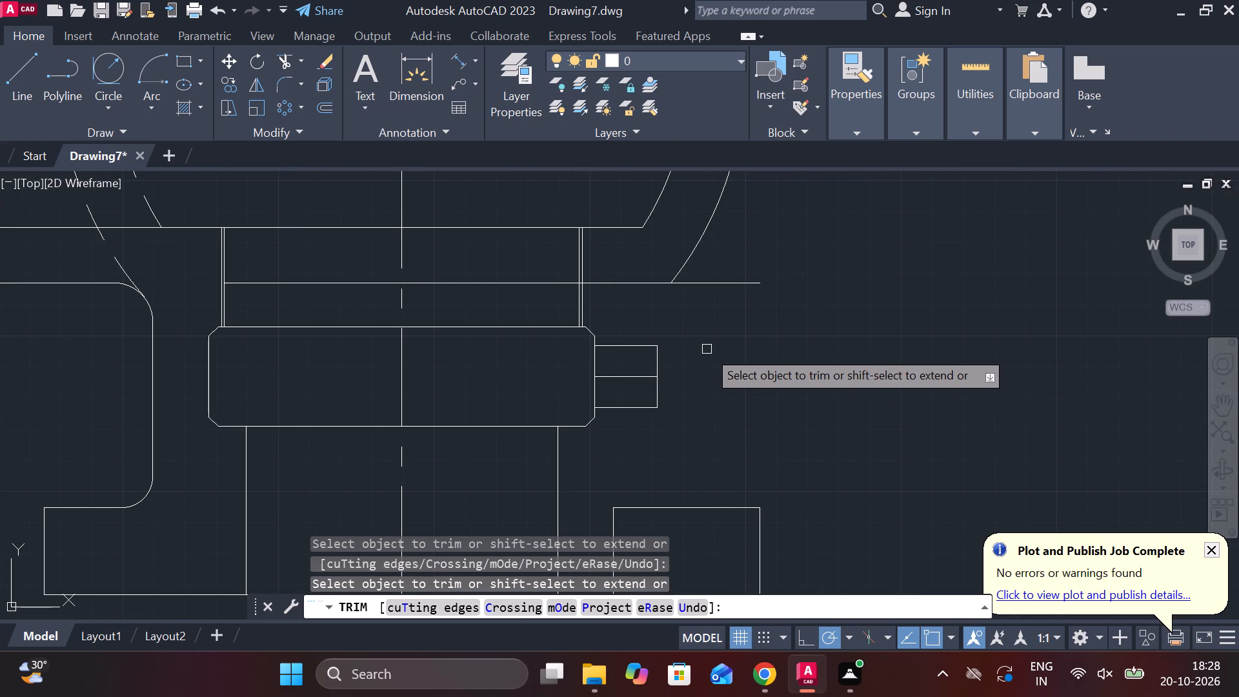
pyautogui.press('Escape')
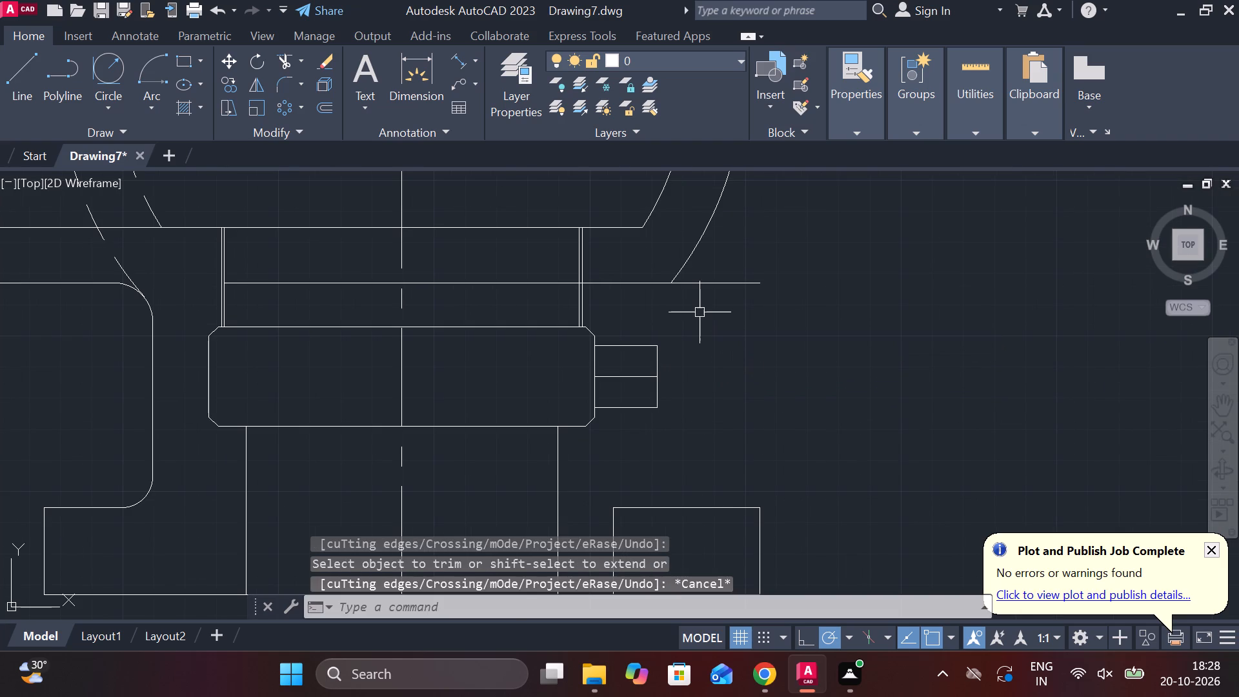
pyautogui.press('l')
pyautogui.press('Return')
pyautogui.scroll(3, 683, 293)
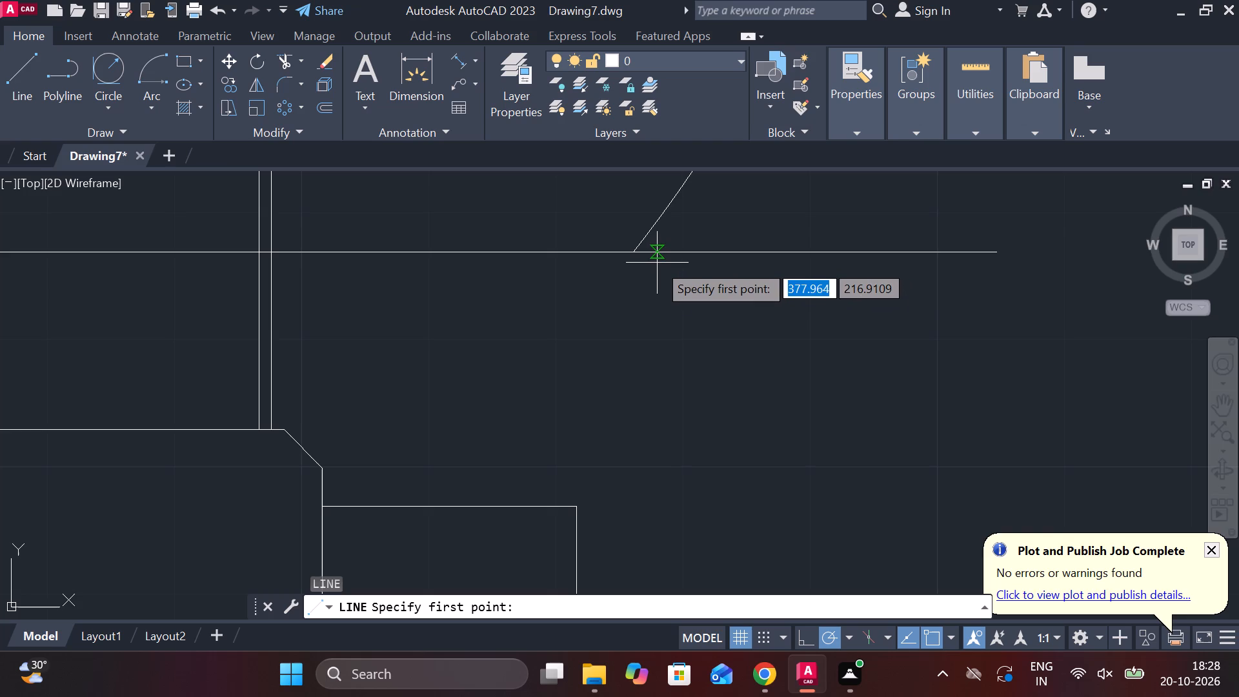
pyautogui.click(638, 256)
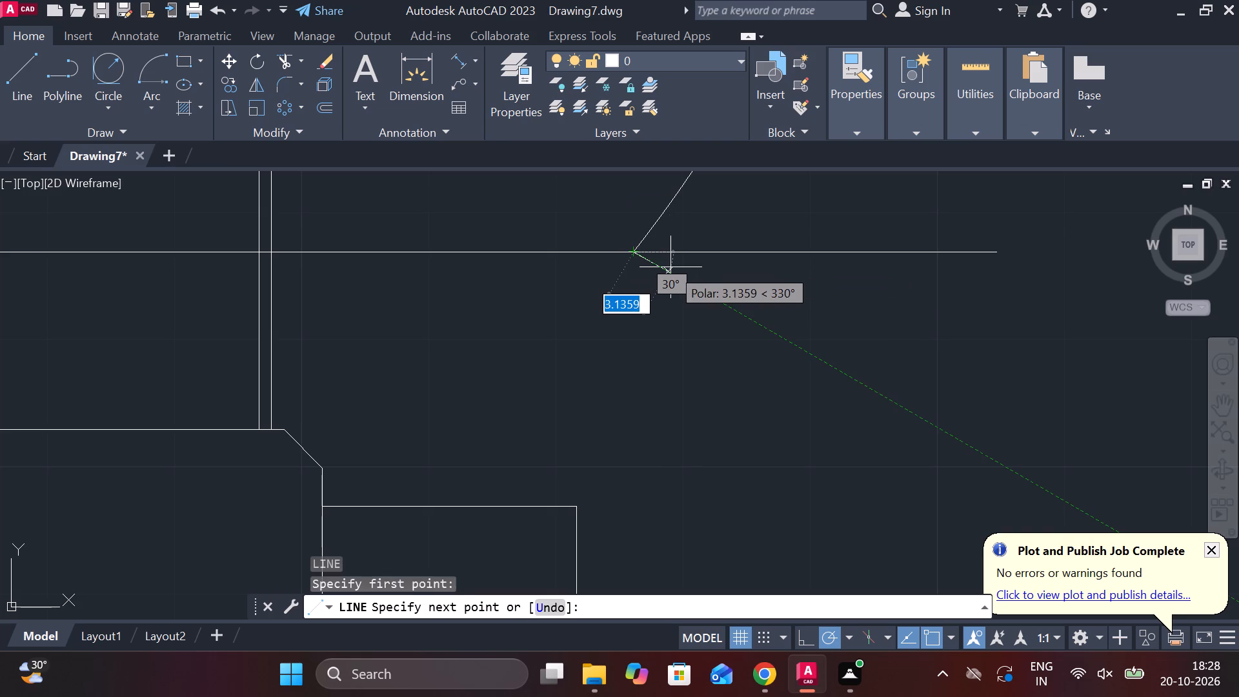
pyautogui.click(670, 267)
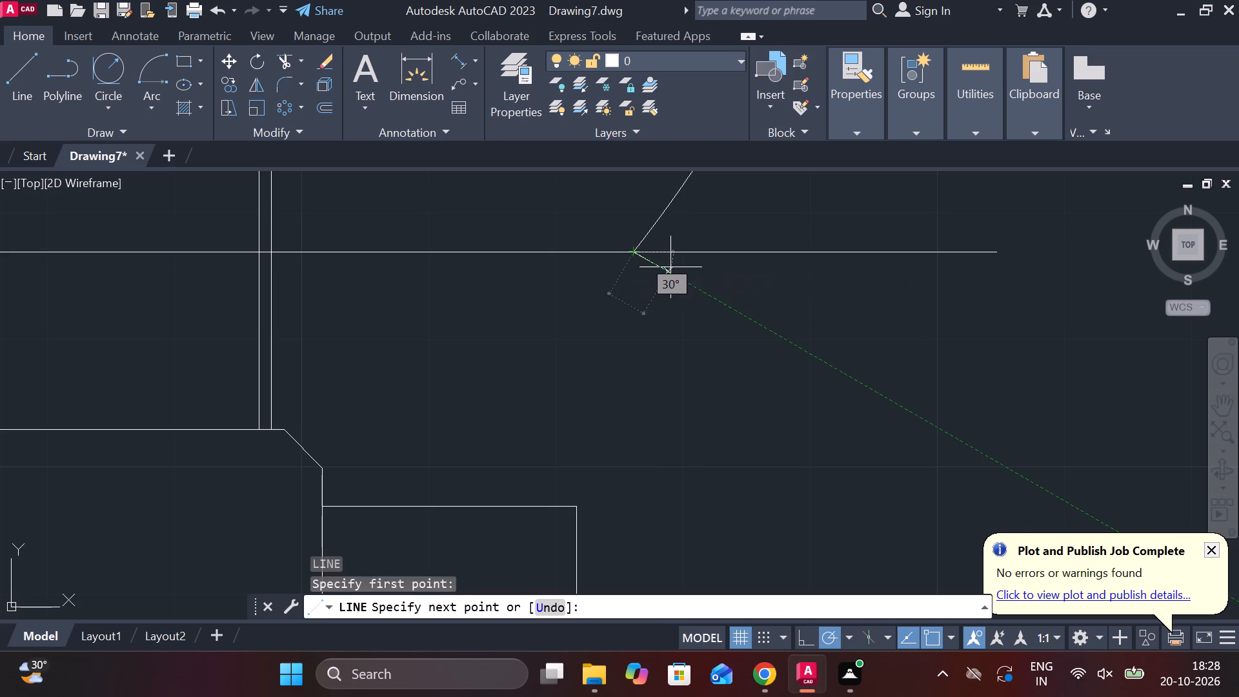
pyautogui.write('50')
pyautogui.press('Return')
pyautogui.scroll(-2, 690, 414)
pyautogui.moveTo(690, 414); pyautogui.dragTo(685, 262, button='middle')
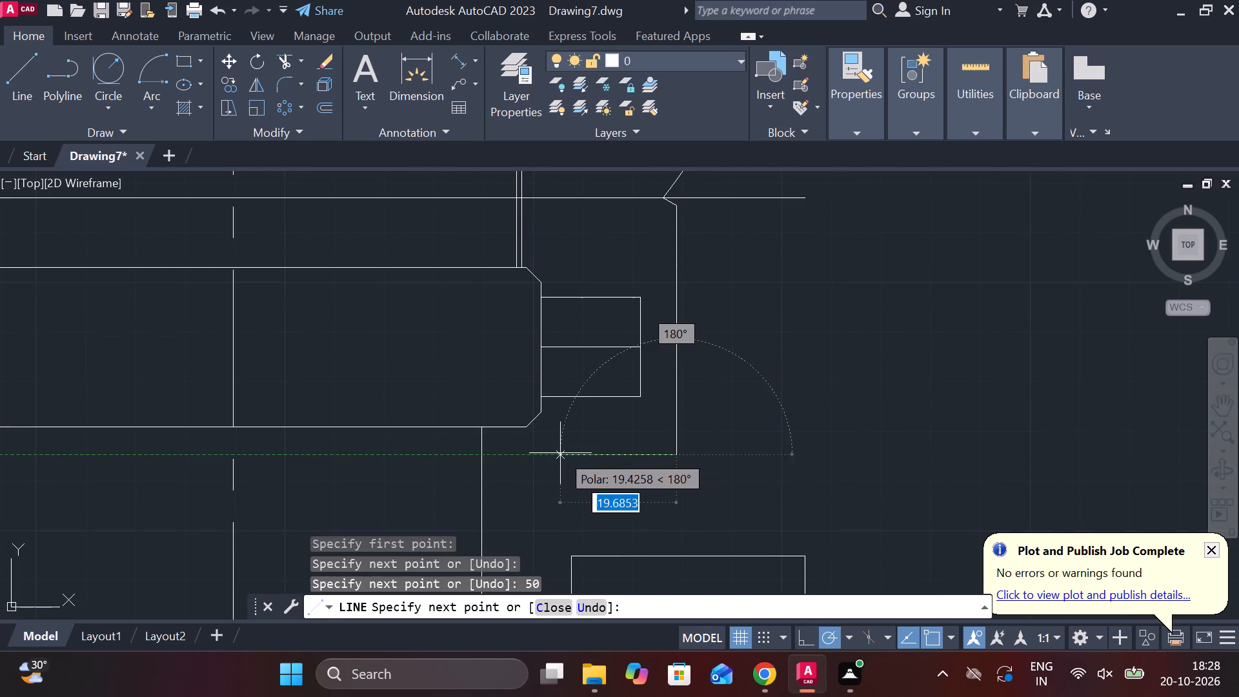
pyautogui.click(521, 452)
pyautogui.press('Escape')
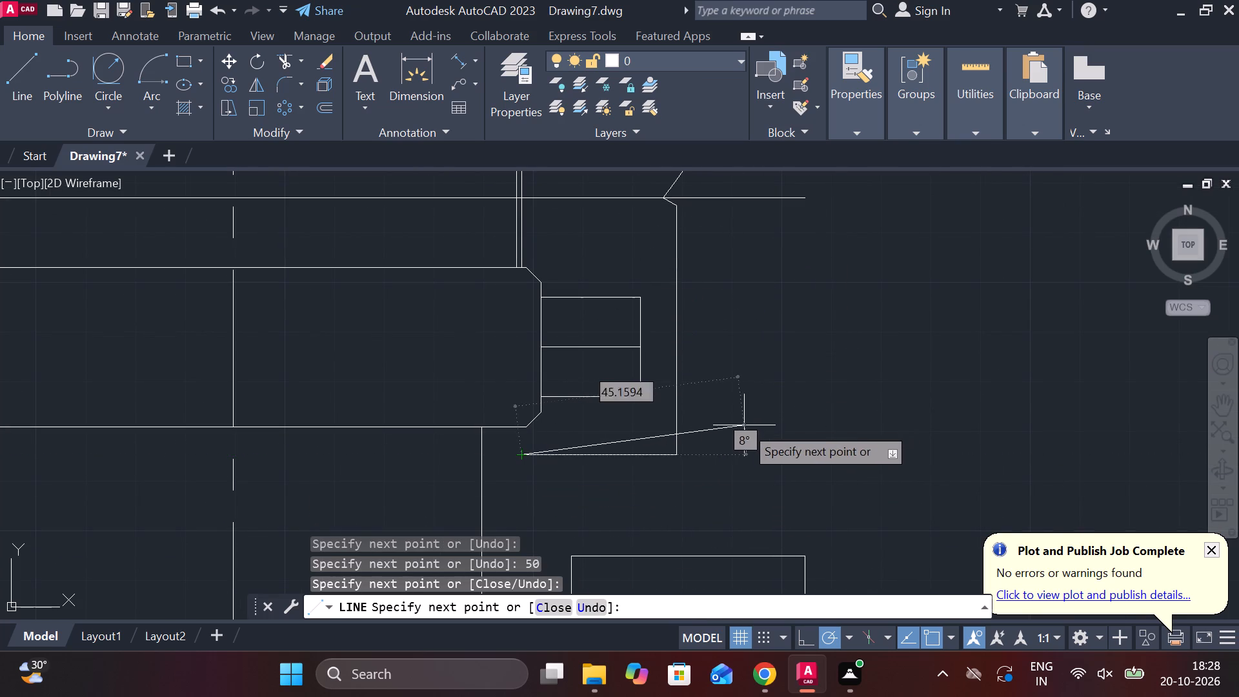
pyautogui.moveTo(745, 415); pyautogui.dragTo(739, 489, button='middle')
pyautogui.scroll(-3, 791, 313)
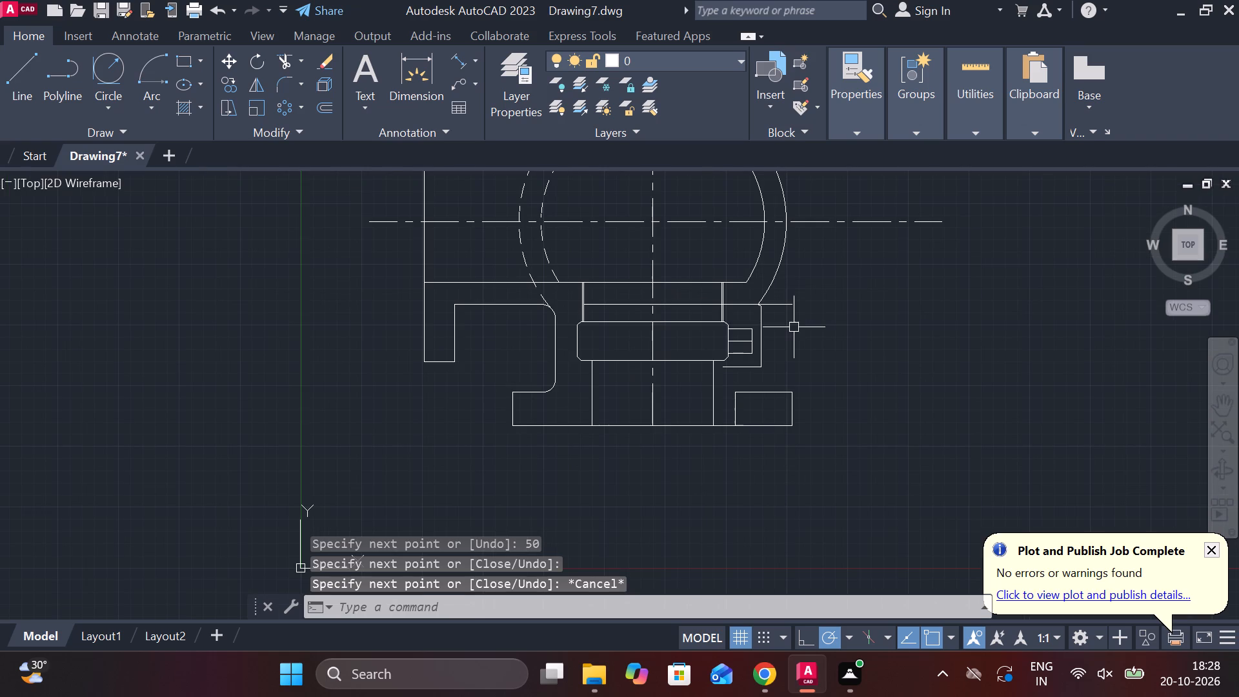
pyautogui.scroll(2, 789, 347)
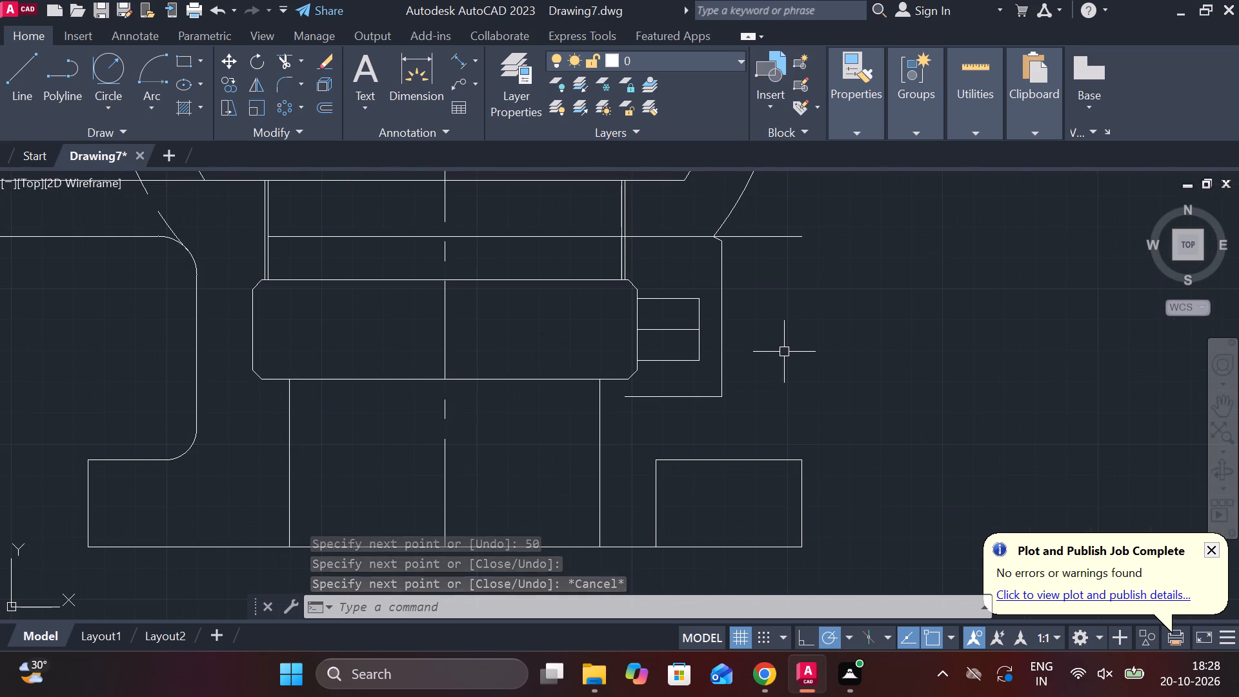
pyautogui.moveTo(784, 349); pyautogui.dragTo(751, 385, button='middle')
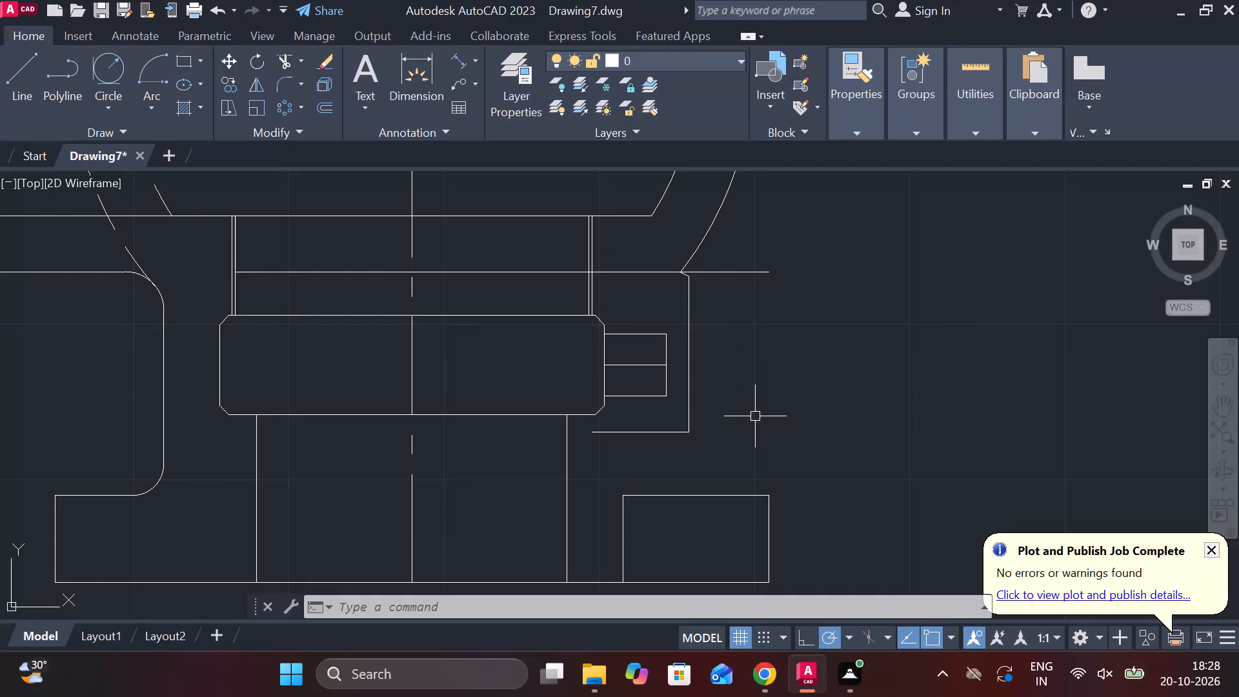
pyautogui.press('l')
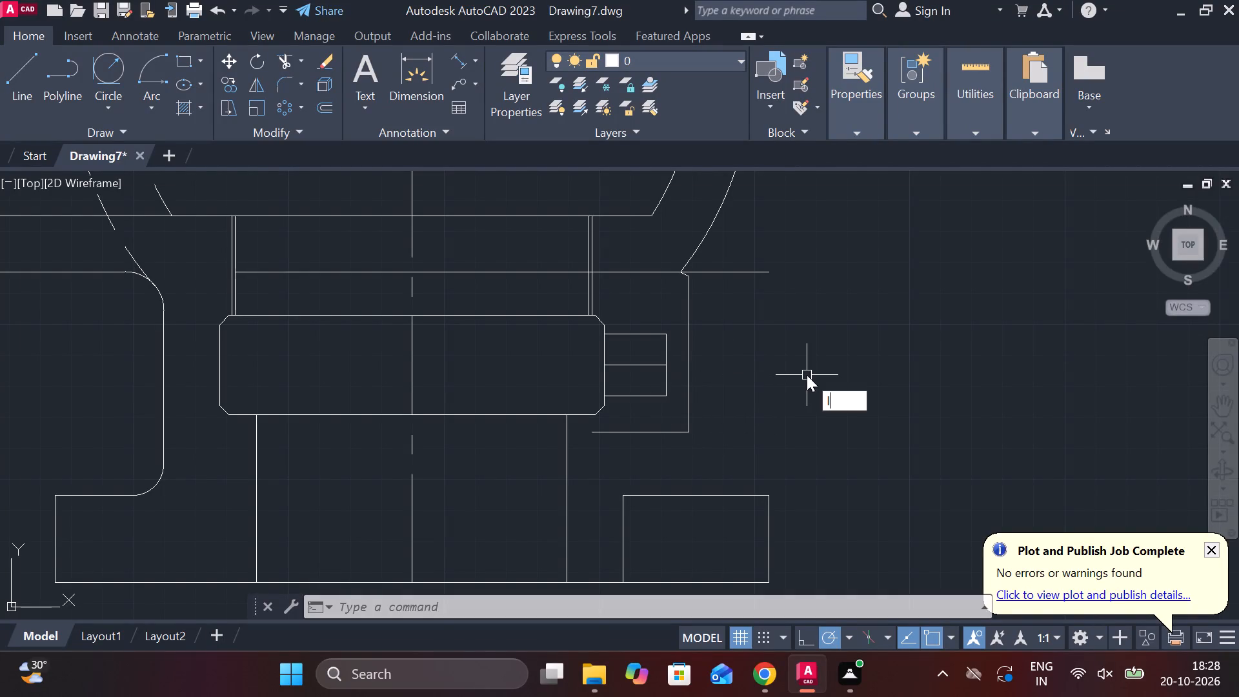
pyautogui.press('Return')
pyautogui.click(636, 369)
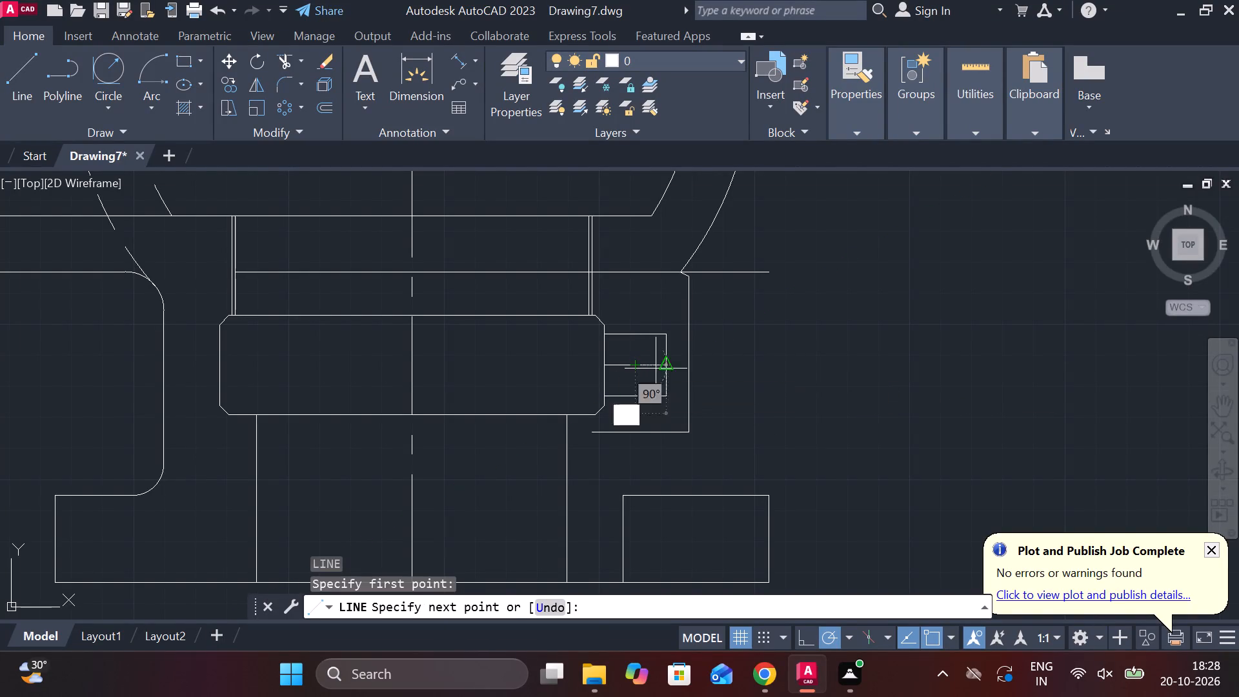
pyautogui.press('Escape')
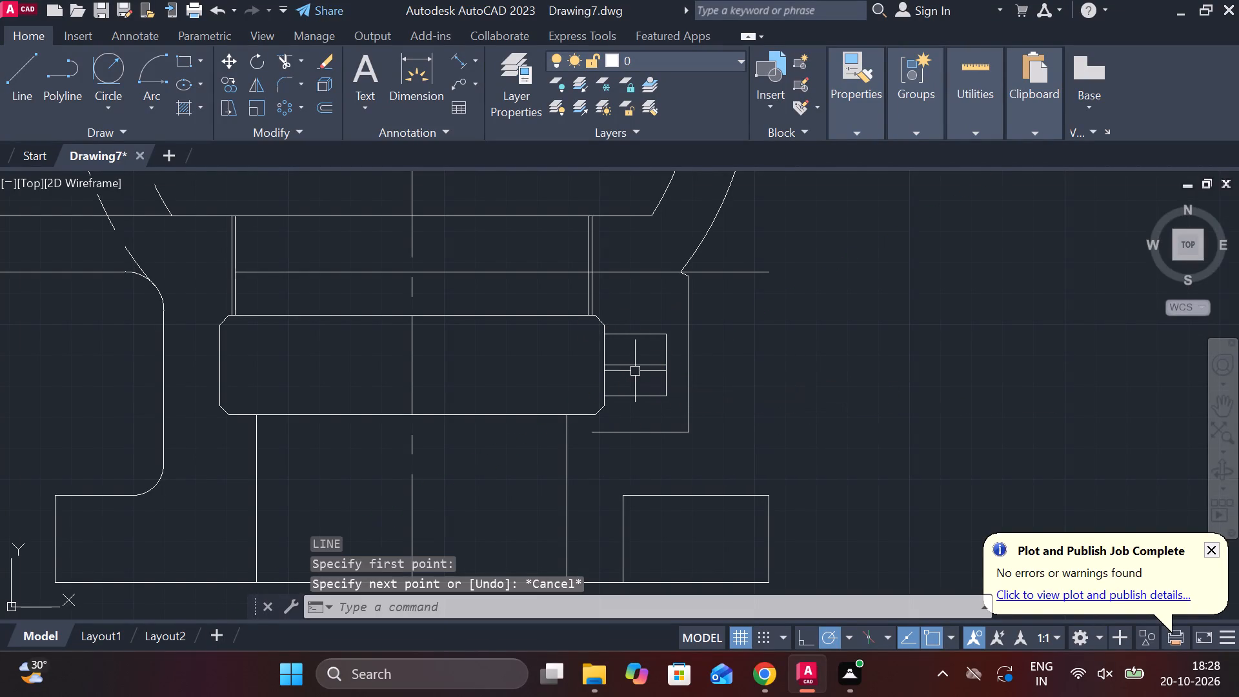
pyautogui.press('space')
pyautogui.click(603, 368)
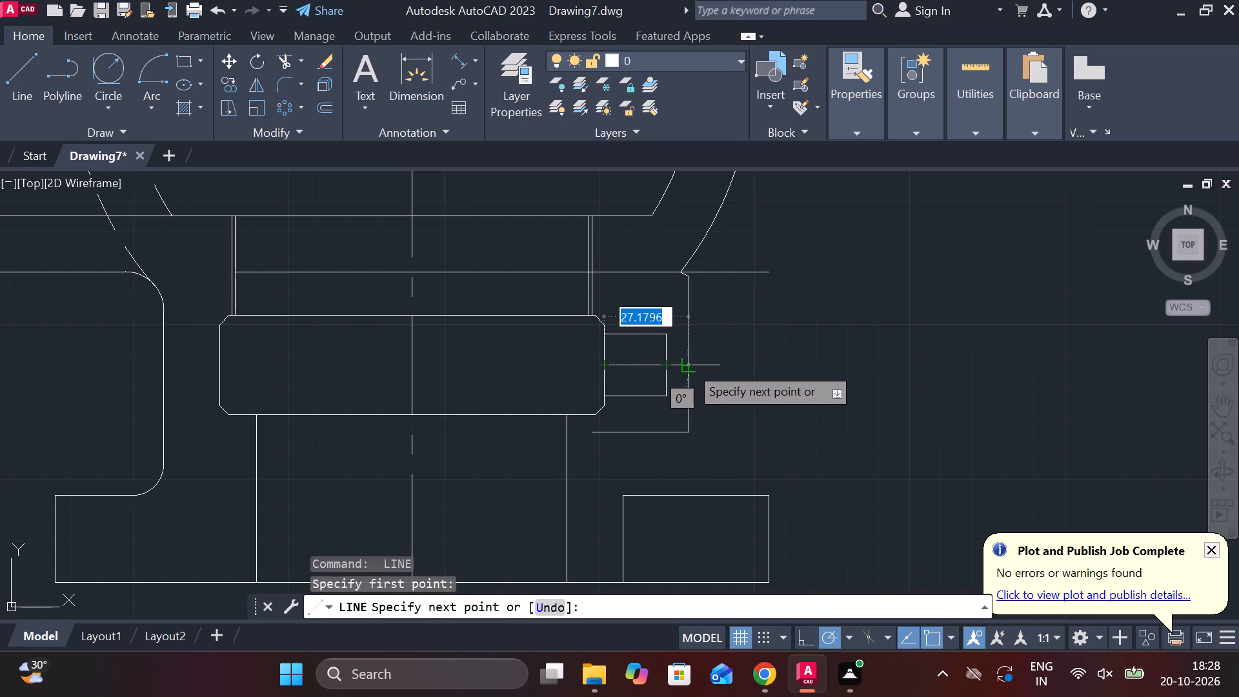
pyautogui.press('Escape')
# Extend the outer right arc downward to the stub's upper horizontal line.
pyautogui.scroll(-2, 744, 345)
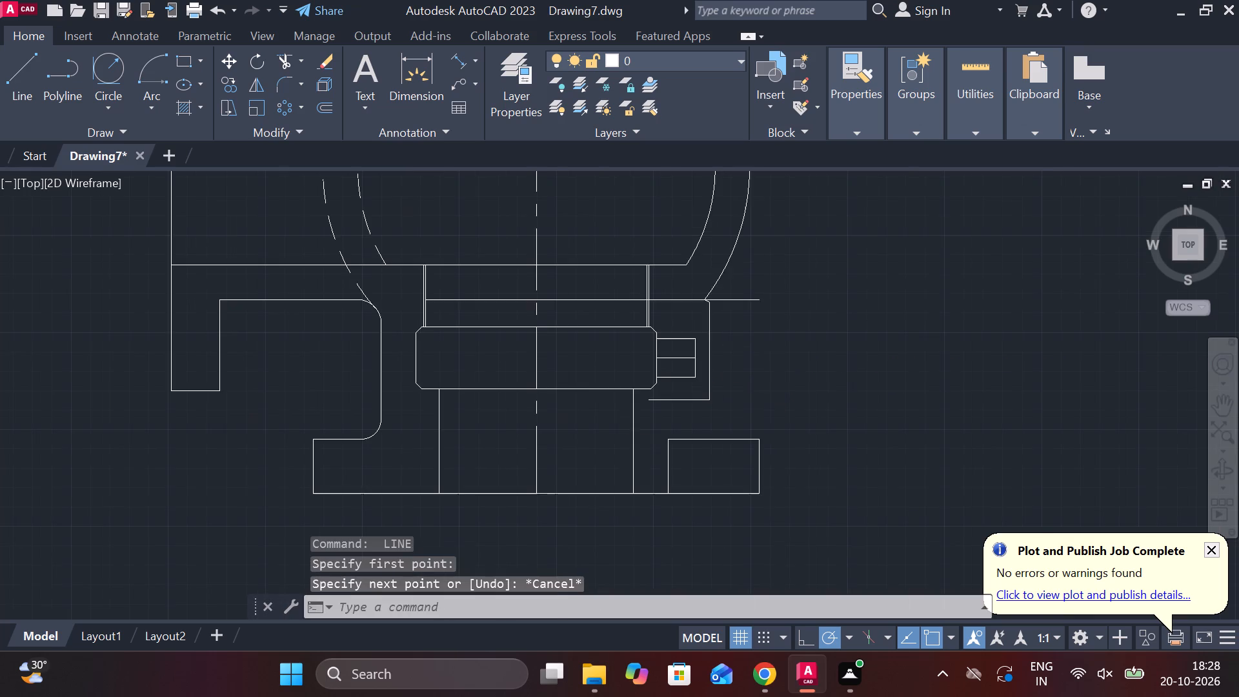
pyautogui.scroll(2, 744, 345)
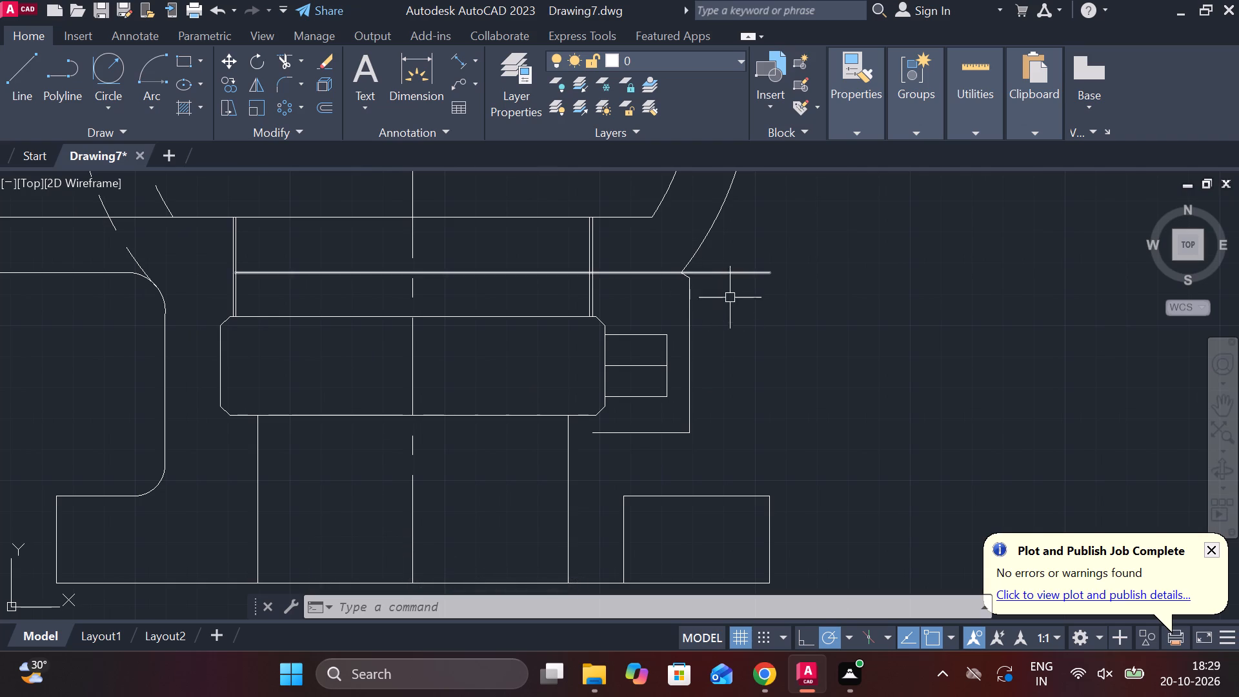
pyautogui.write('ex')
pyautogui.press('space')
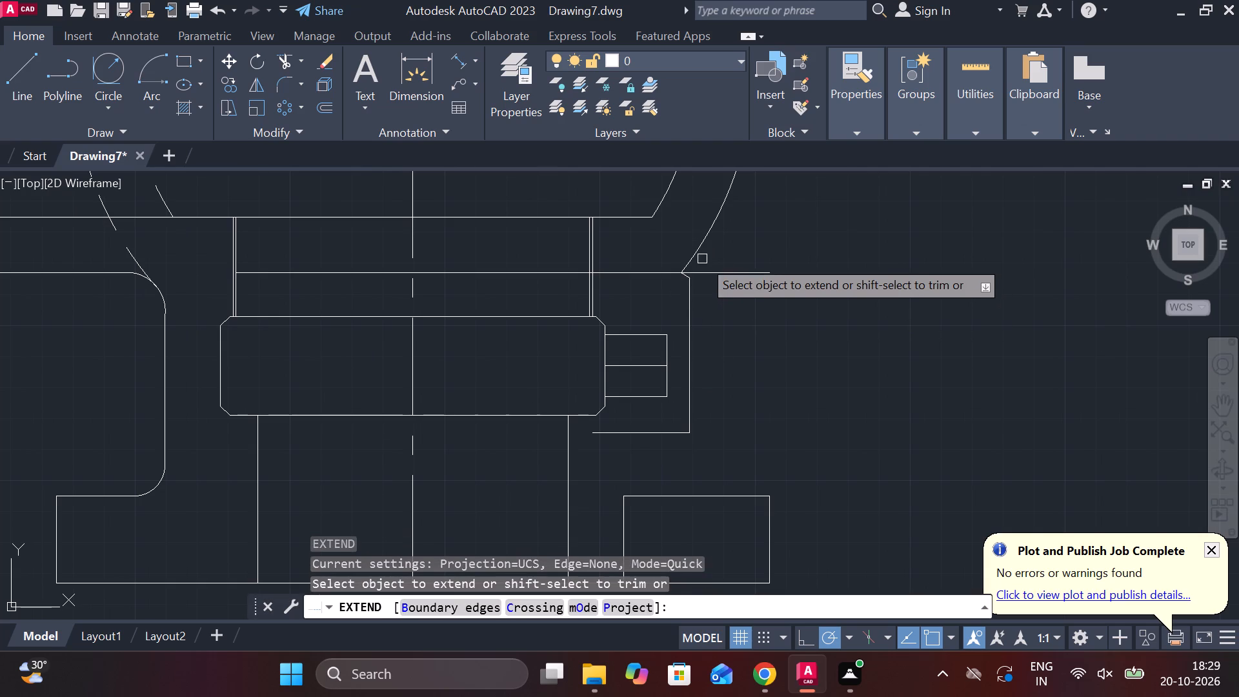
pyautogui.click(698, 254)
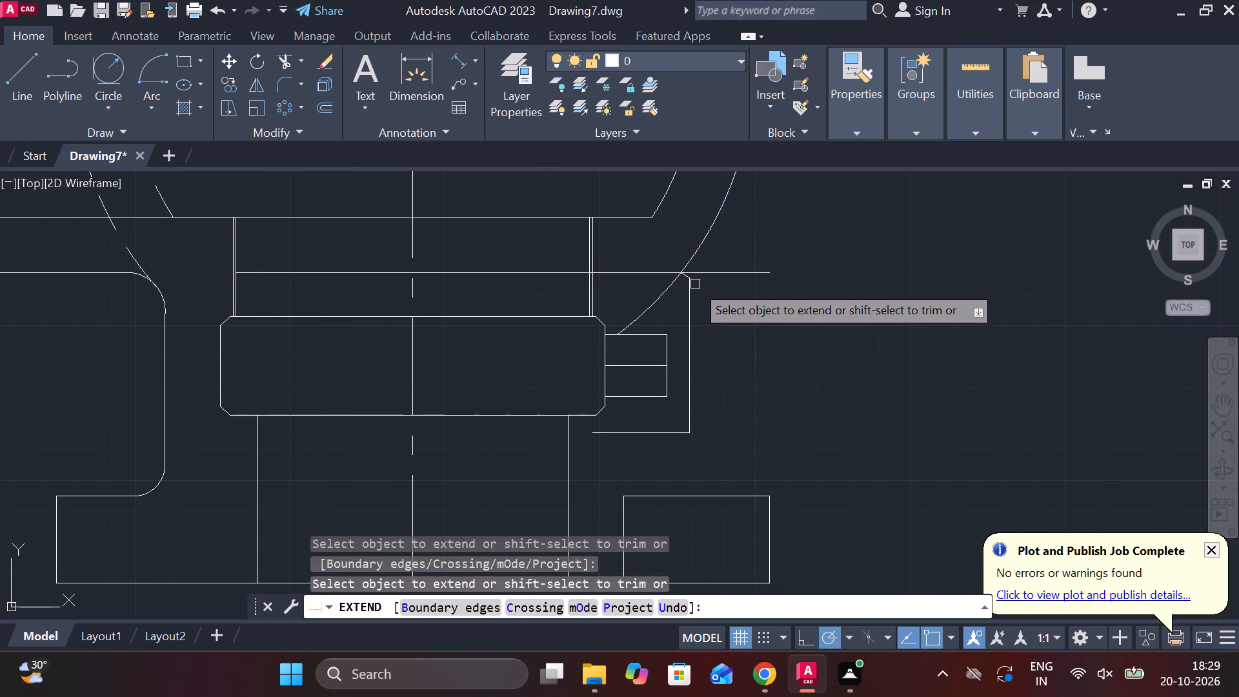
pyautogui.press('Escape')
# Erase the short slanted segment and the 50-long vertical line beside the stub.
pyautogui.scroll(1, 685, 279)
pyautogui.click(687, 278)
pyautogui.write('e')
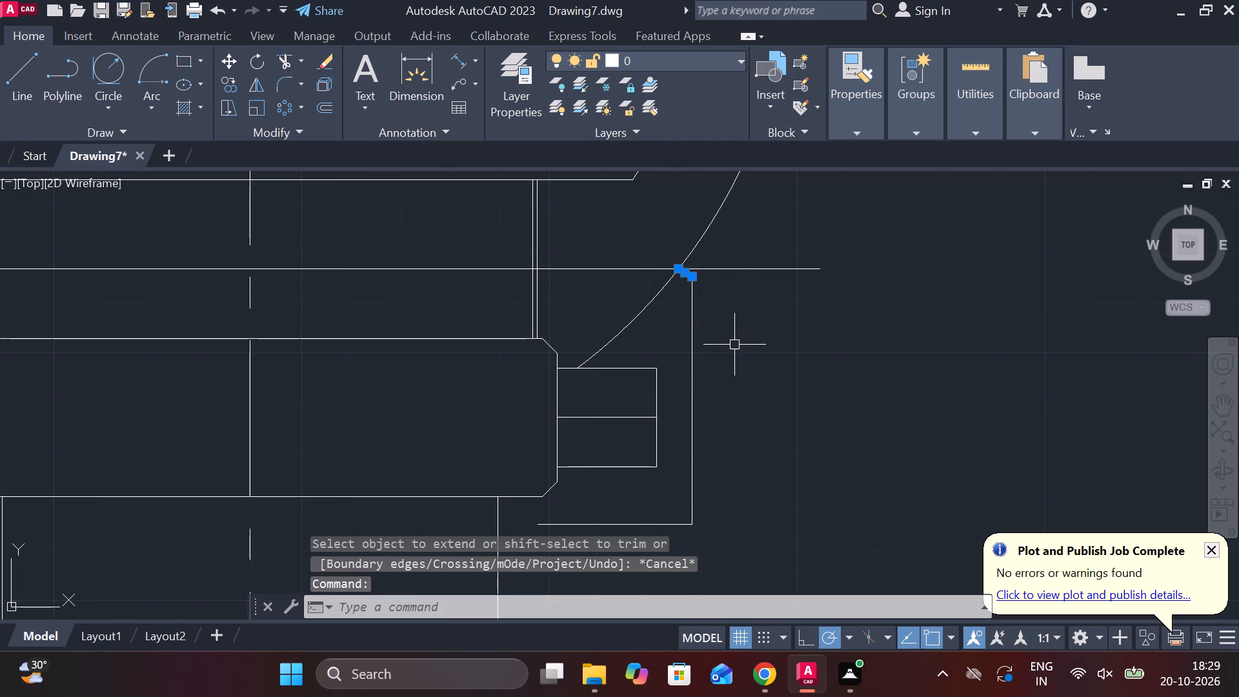
pyautogui.press('space')
pyautogui.click(696, 308)
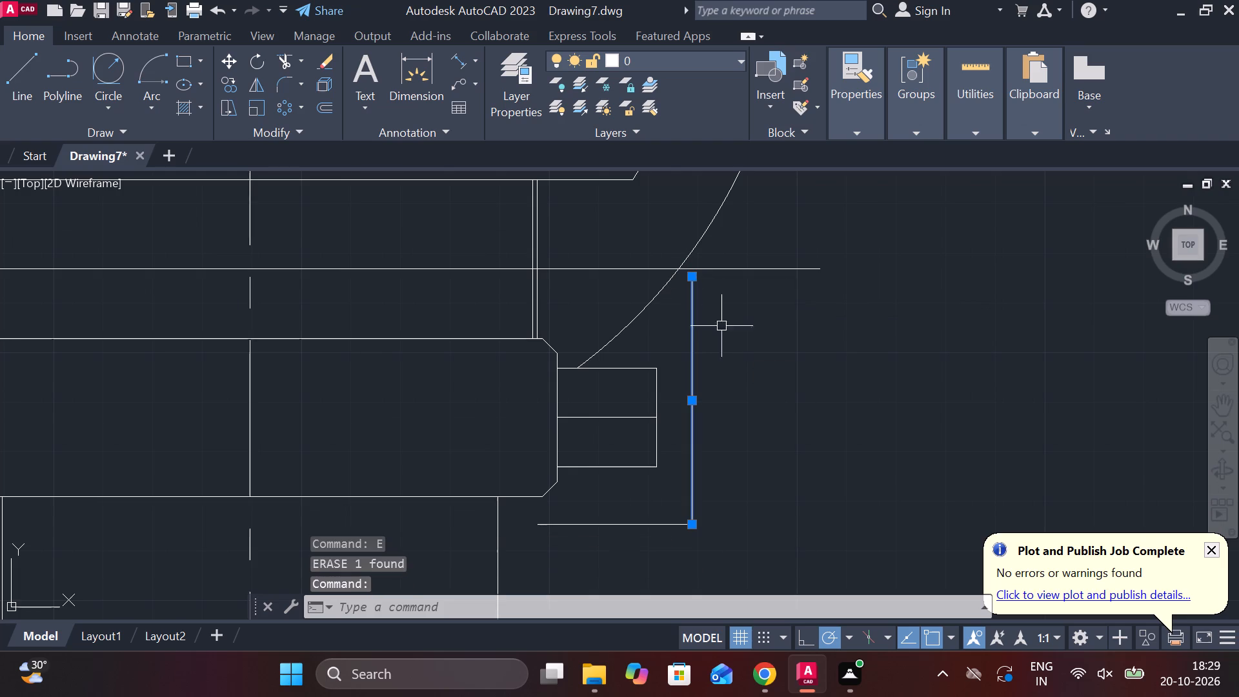
pyautogui.write('e')
pyautogui.press('space')
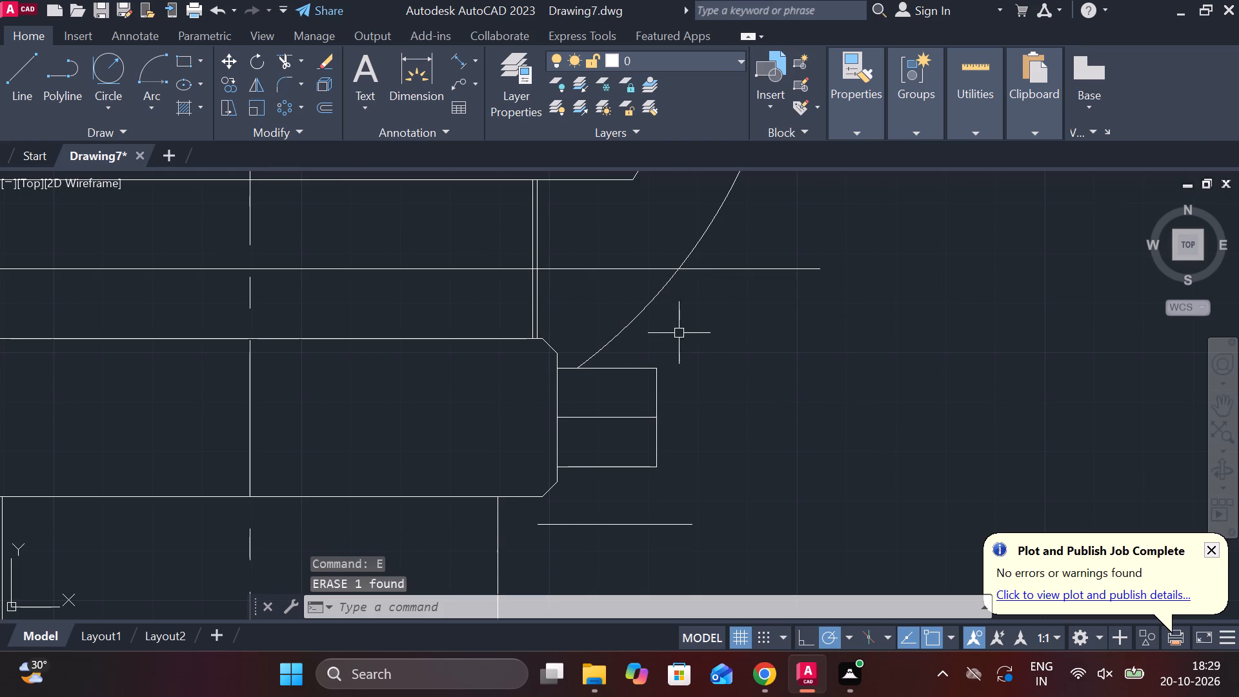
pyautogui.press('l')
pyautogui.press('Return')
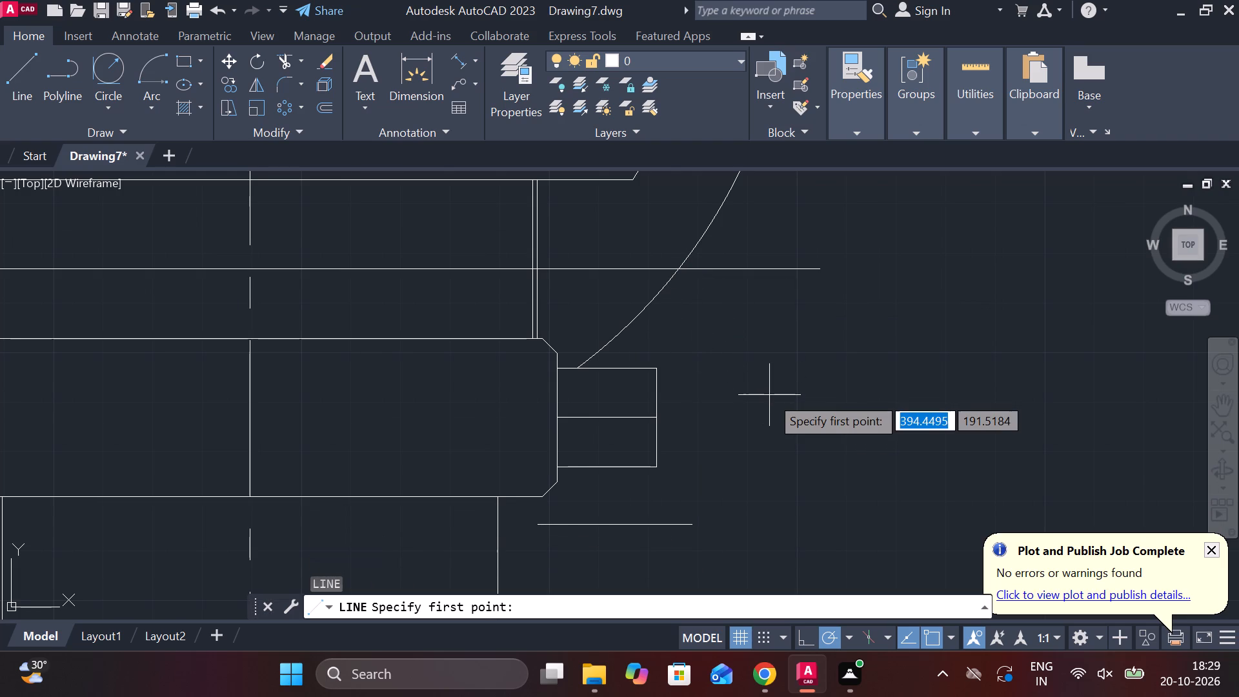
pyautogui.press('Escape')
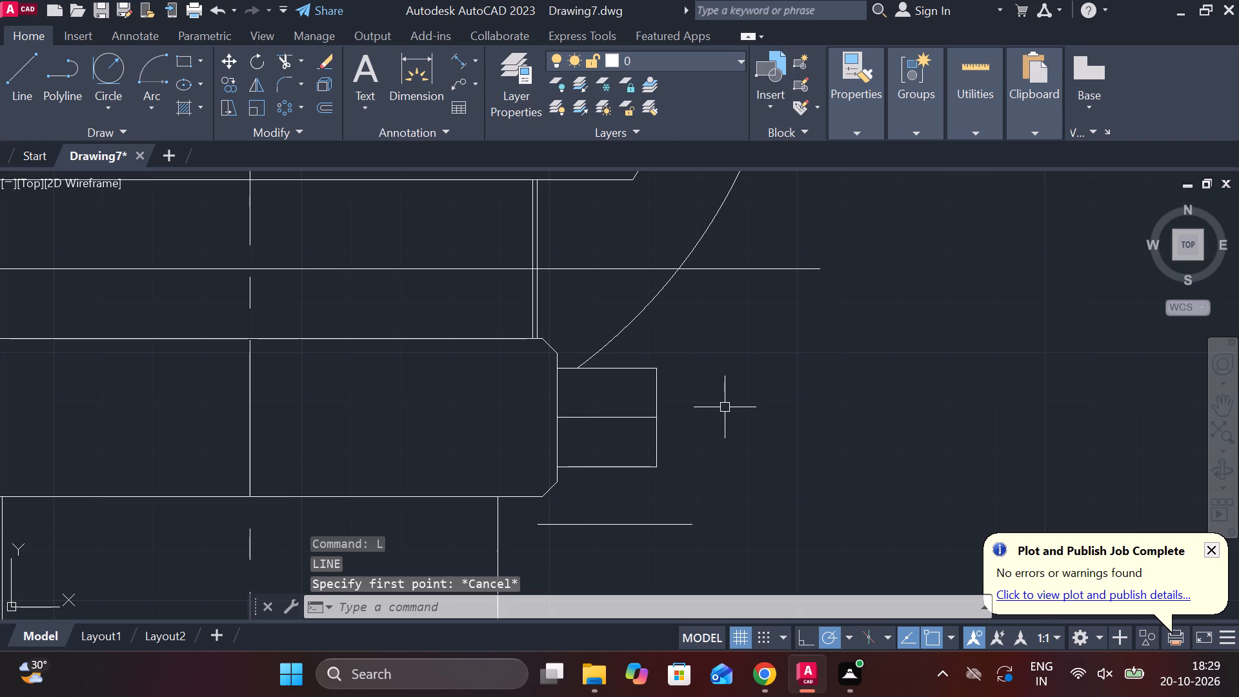
# Extend the stub's right vertical edge upward to the outer right arc.
pyautogui.write('ex')
pyautogui.press('space')
pyautogui.click(654, 388)
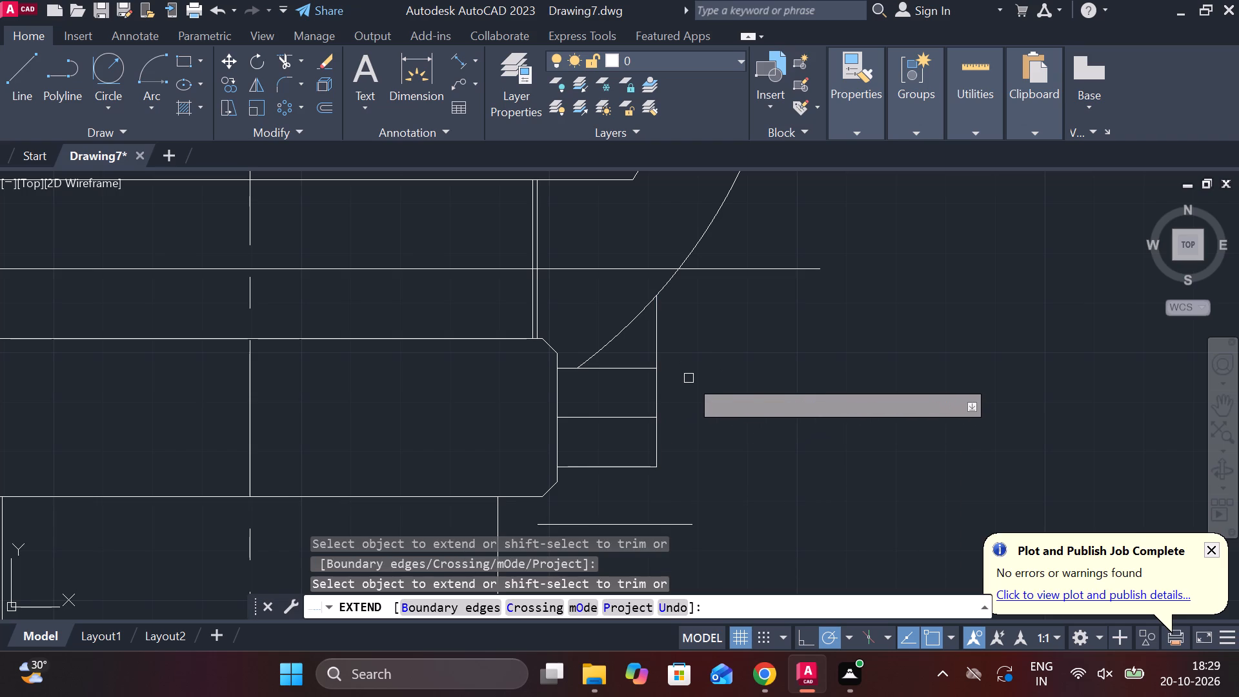
pyautogui.scroll(-3, 689, 370)
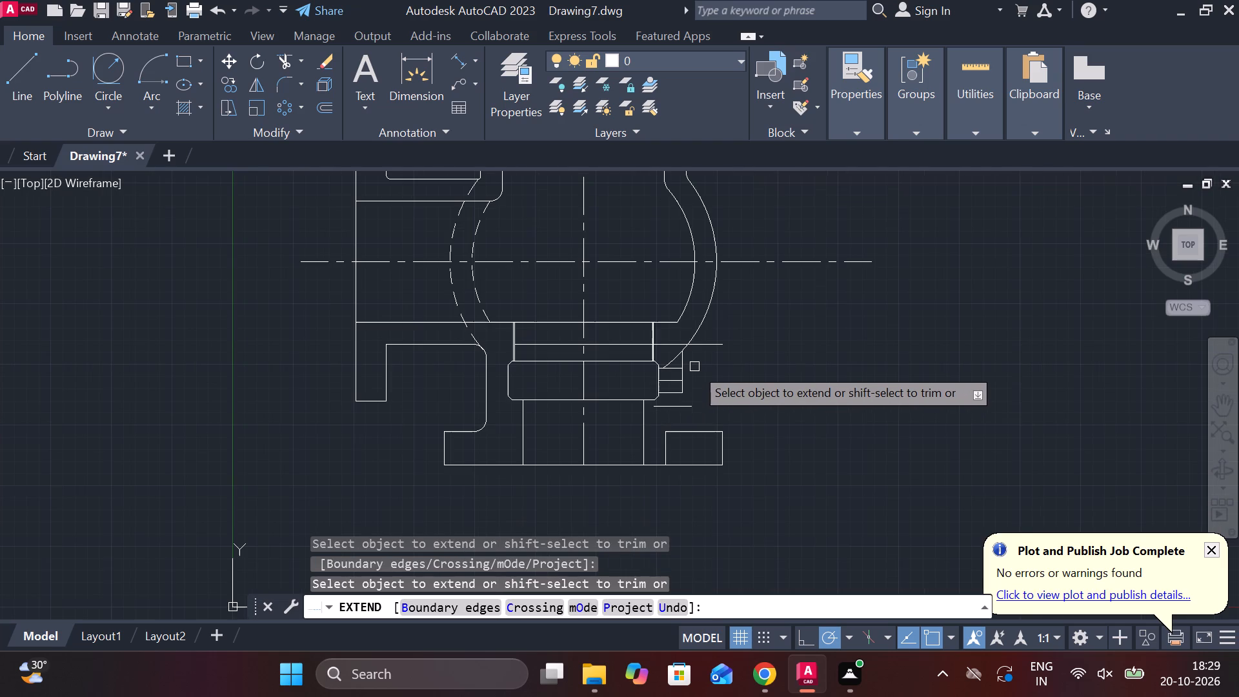
pyautogui.scroll(2, 694, 367)
pyautogui.moveTo(694, 367); pyautogui.dragTo(716, 376, button='middle')
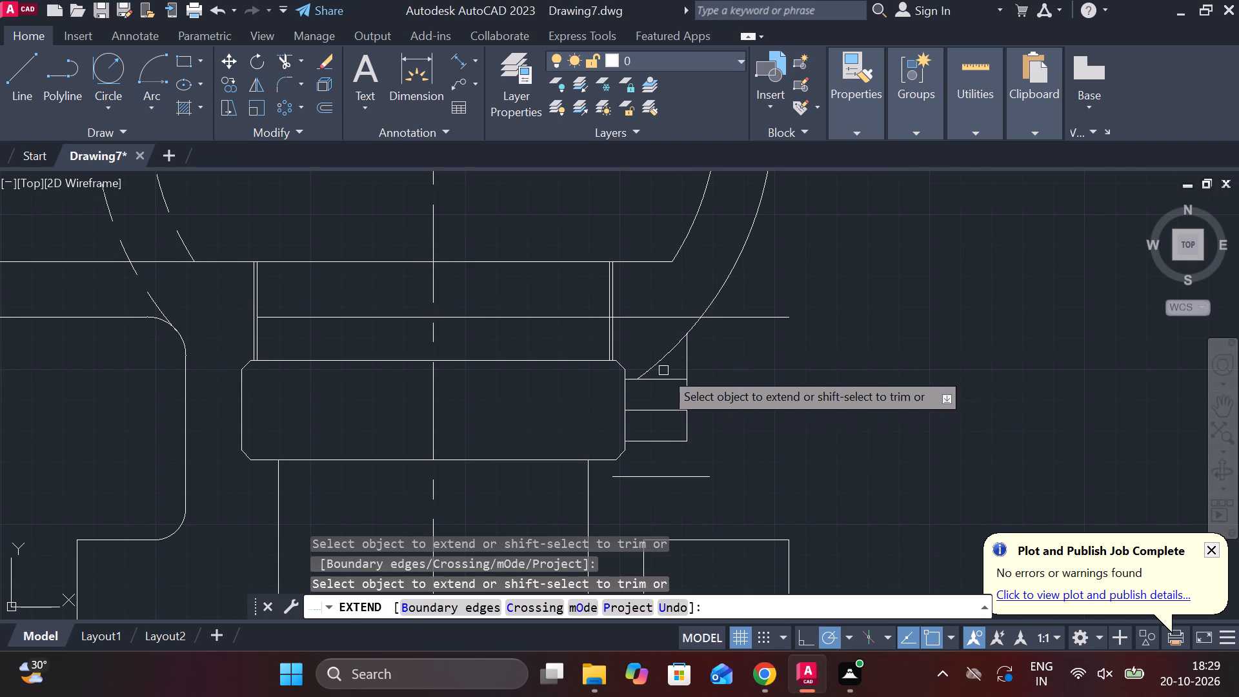
pyautogui.press('Escape')
# Trim the outer right arc's lower portion between the extended vertical edge and the stub's upper line.
pyautogui.write('tr')
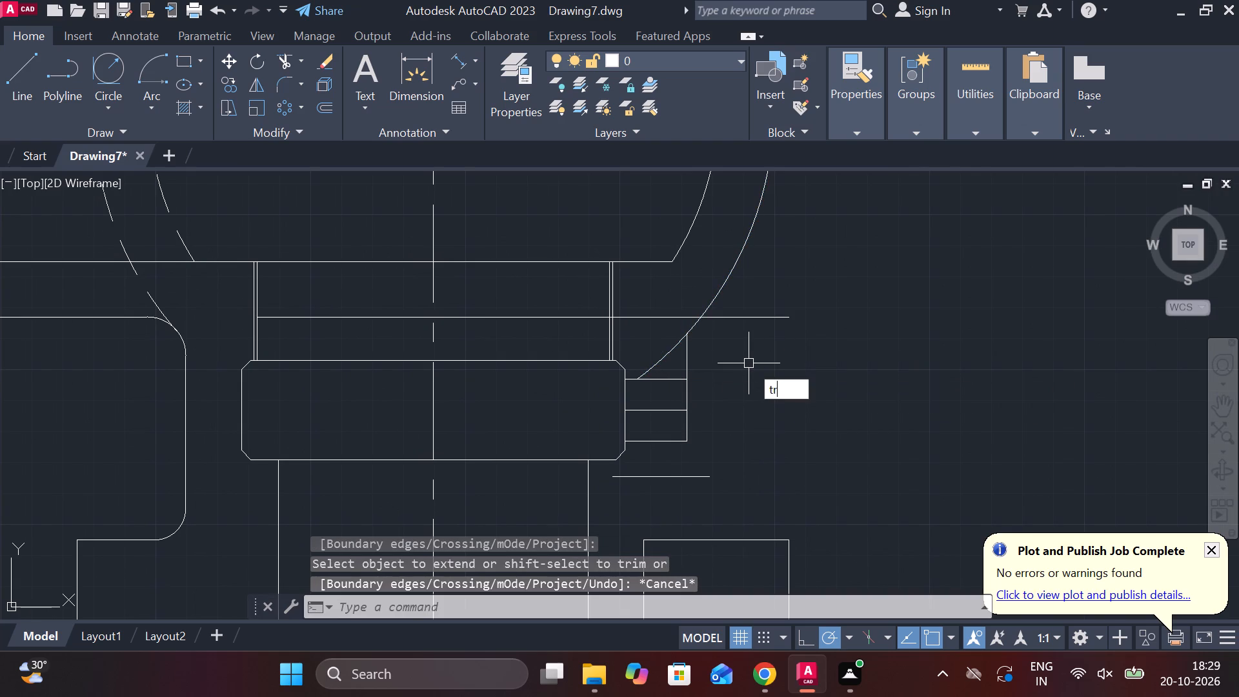
pyautogui.press('space')
pyautogui.click(654, 362)
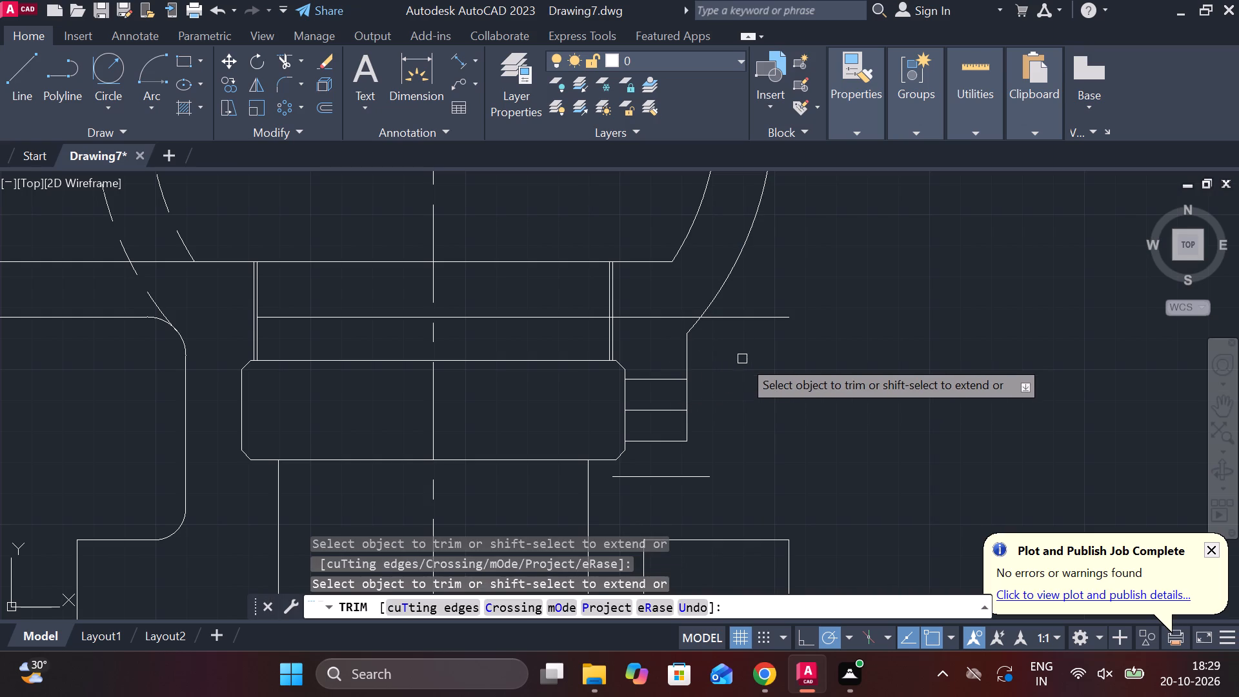
pyautogui.press('Escape')
# Draw a vertical line from a point 50 below the arc's trimmed end up to the stub's lower right corner.
pyautogui.press('l')
pyautogui.press('Return')
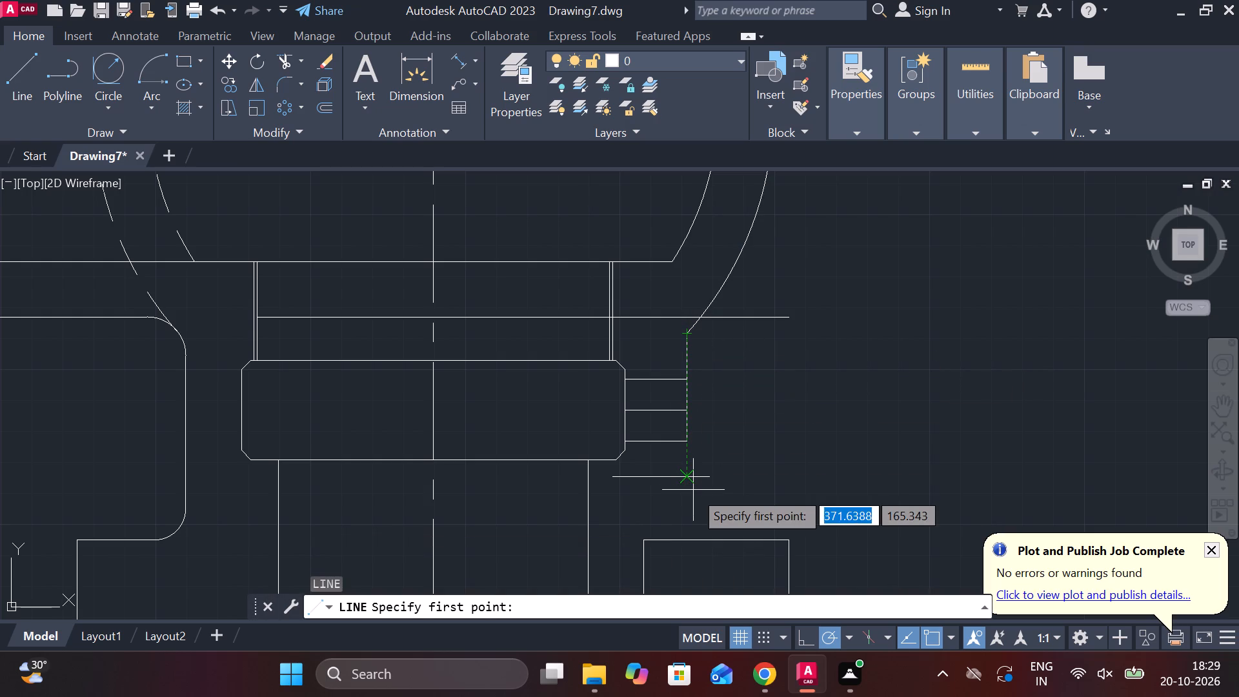
pyautogui.write('50')
pyautogui.press('Return')
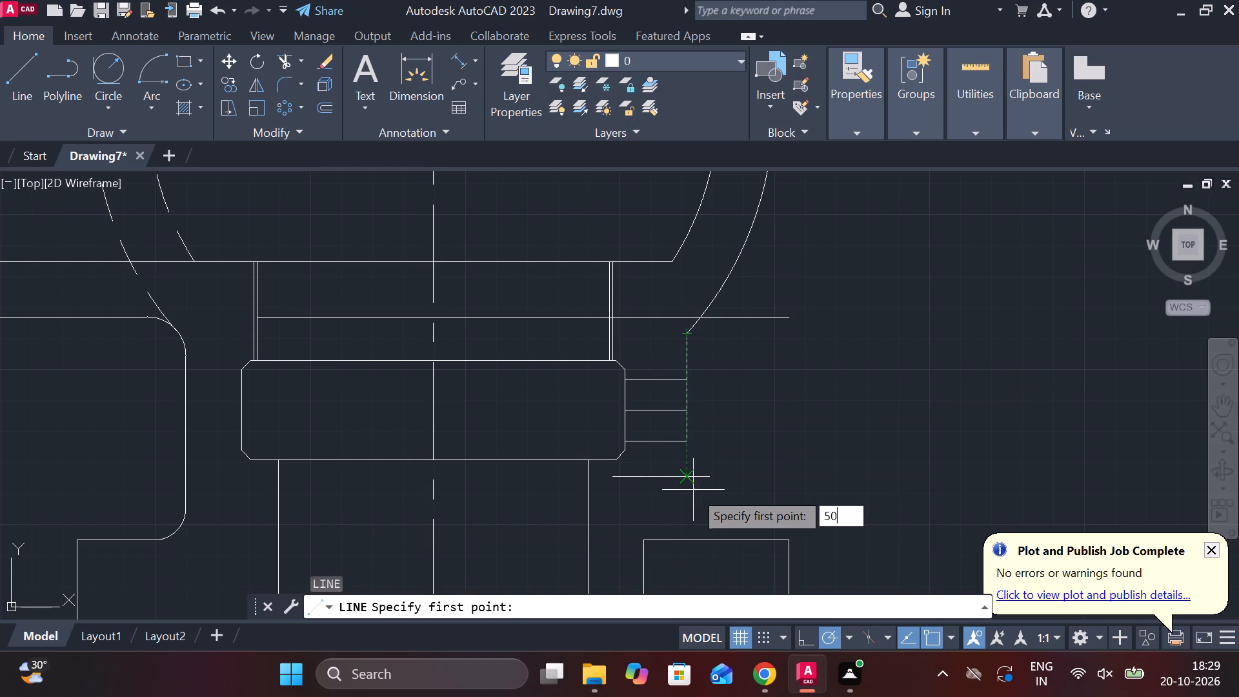
pyautogui.scroll(1, 673, 444)
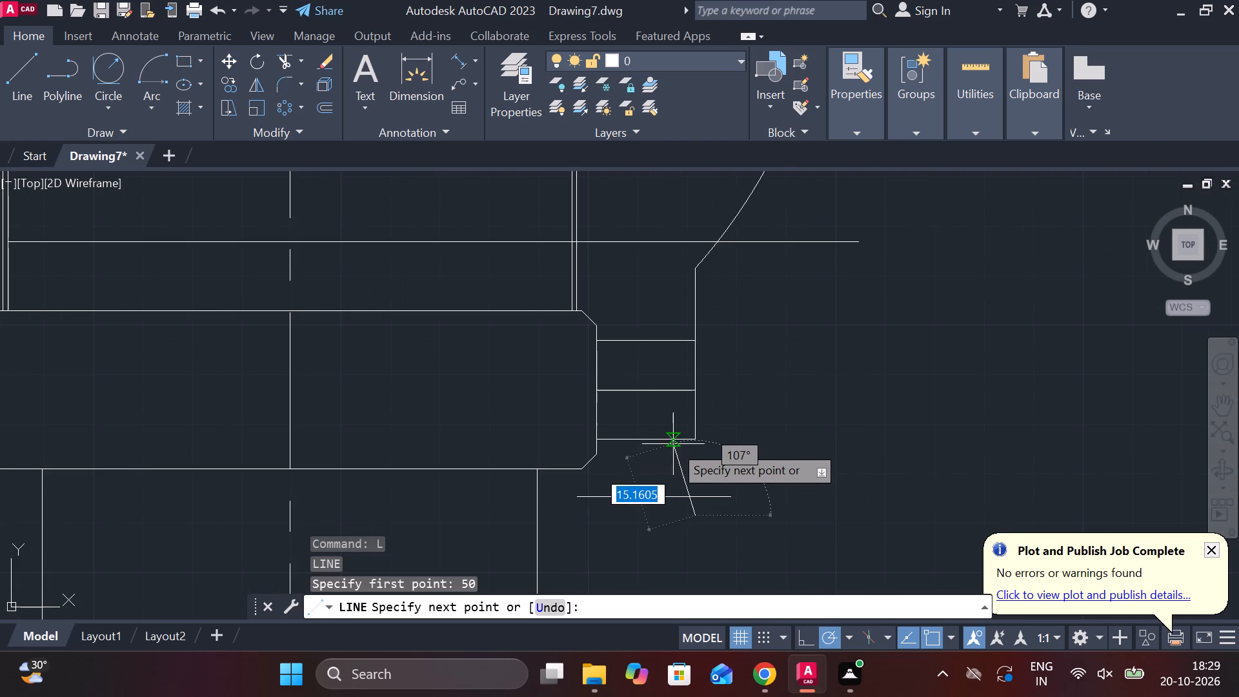
pyautogui.click(697, 438)
pyautogui.press('Escape')
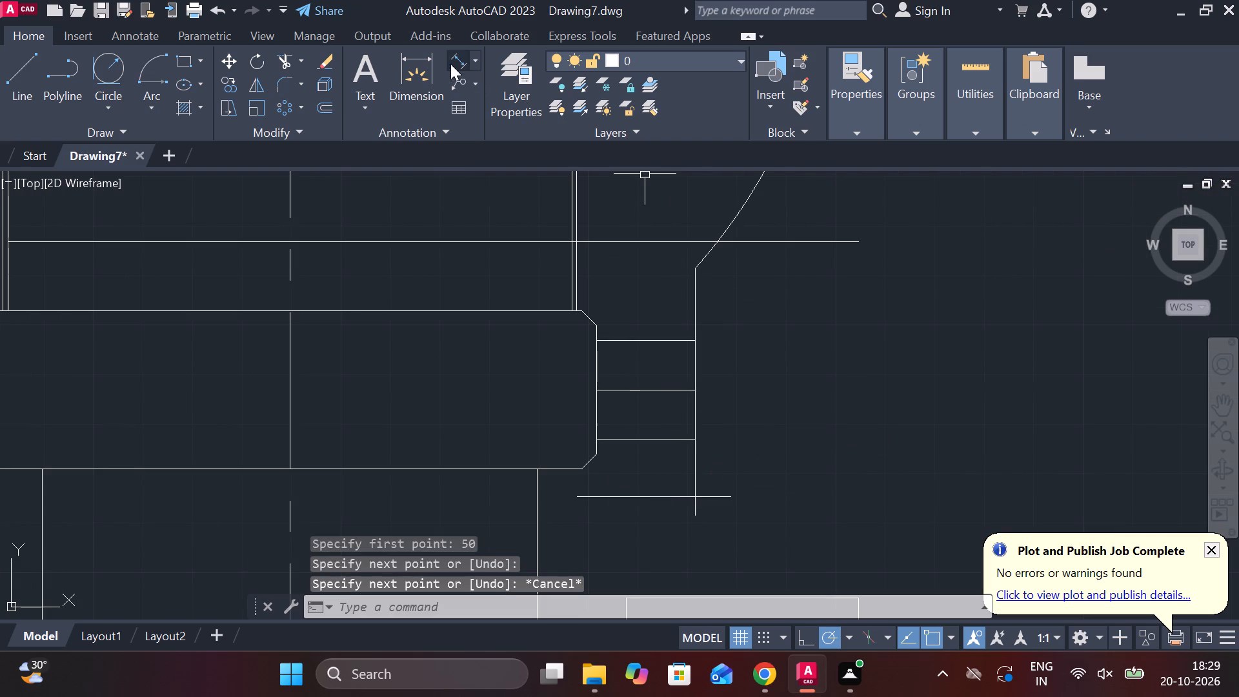
# Check the vertical length of the right wall line, starting from the outer right arc's trimmed end.
pyautogui.click(430, 66)
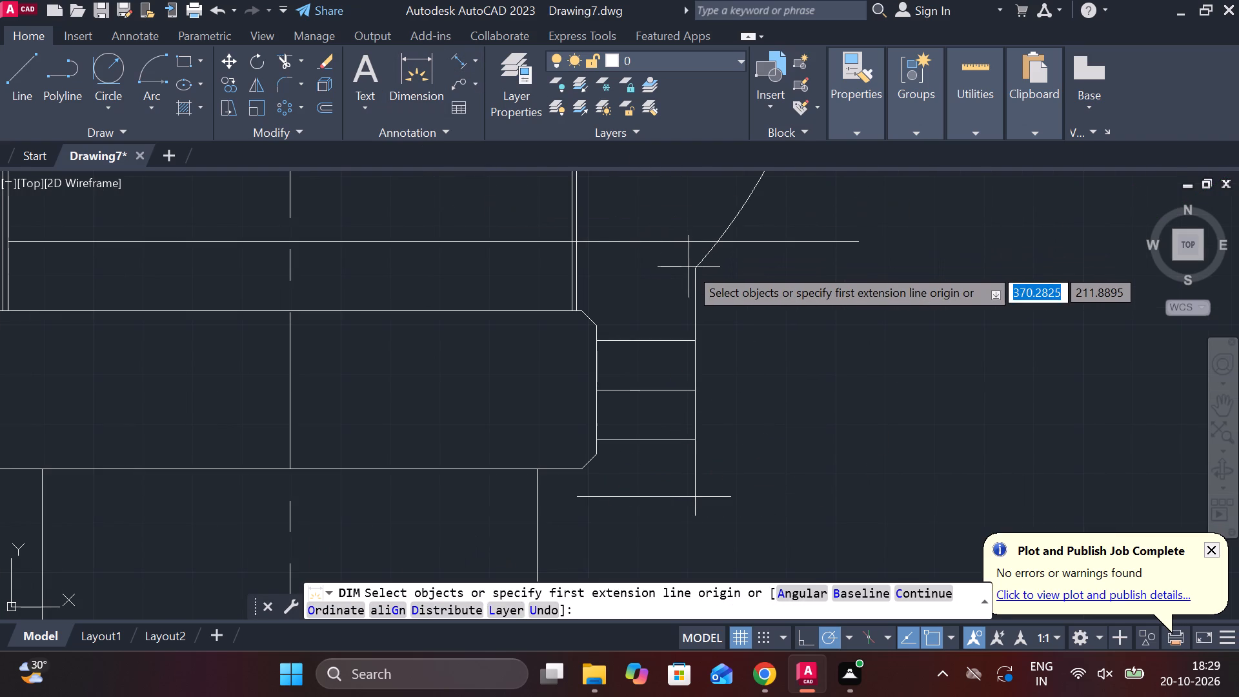
pyautogui.click(692, 269)
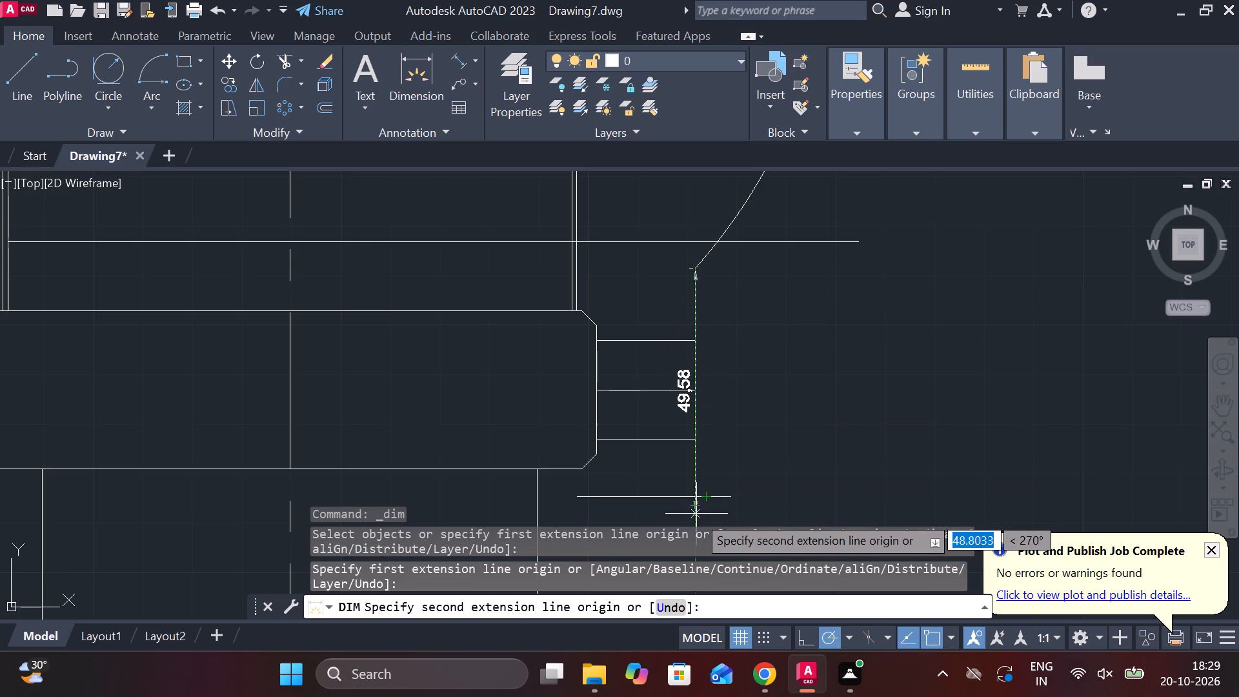
pyautogui.moveTo(756, 476); pyautogui.dragTo(727, 353, button='middle')
pyautogui.scroll(2, 740, 352)
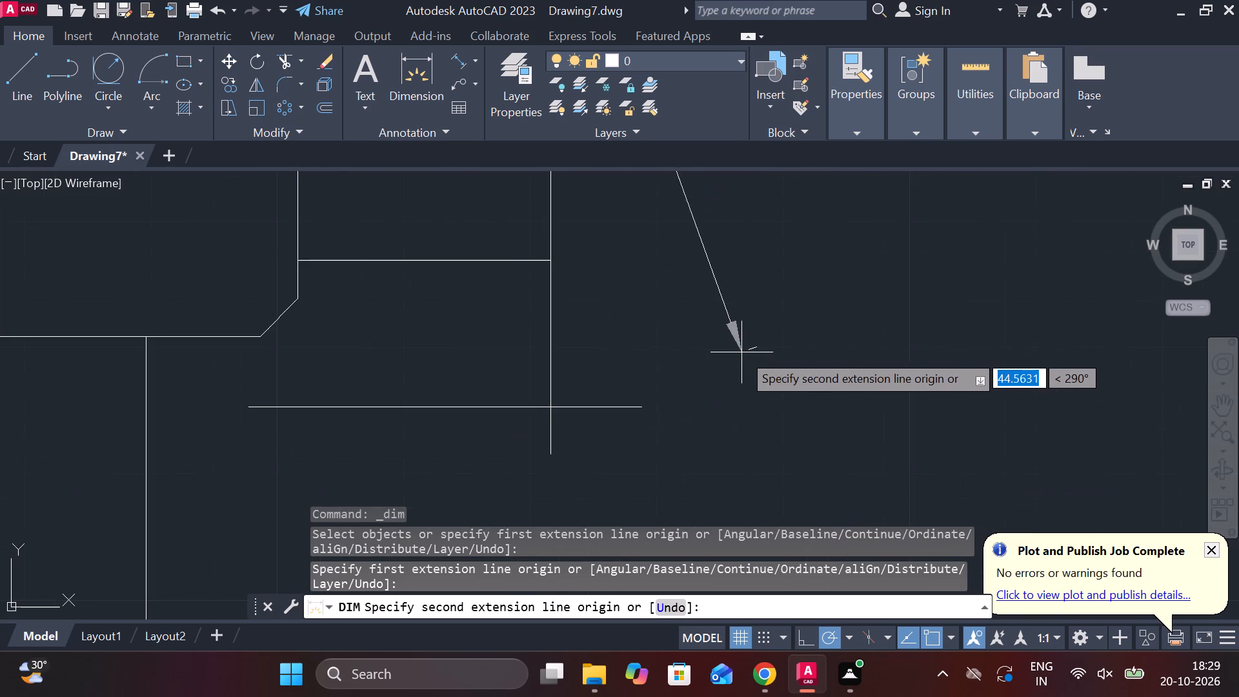
pyautogui.press('Escape')
# Offset the stub's upper and lower horizontal lines inward by 2.
pyautogui.scroll(-3, 779, 342)
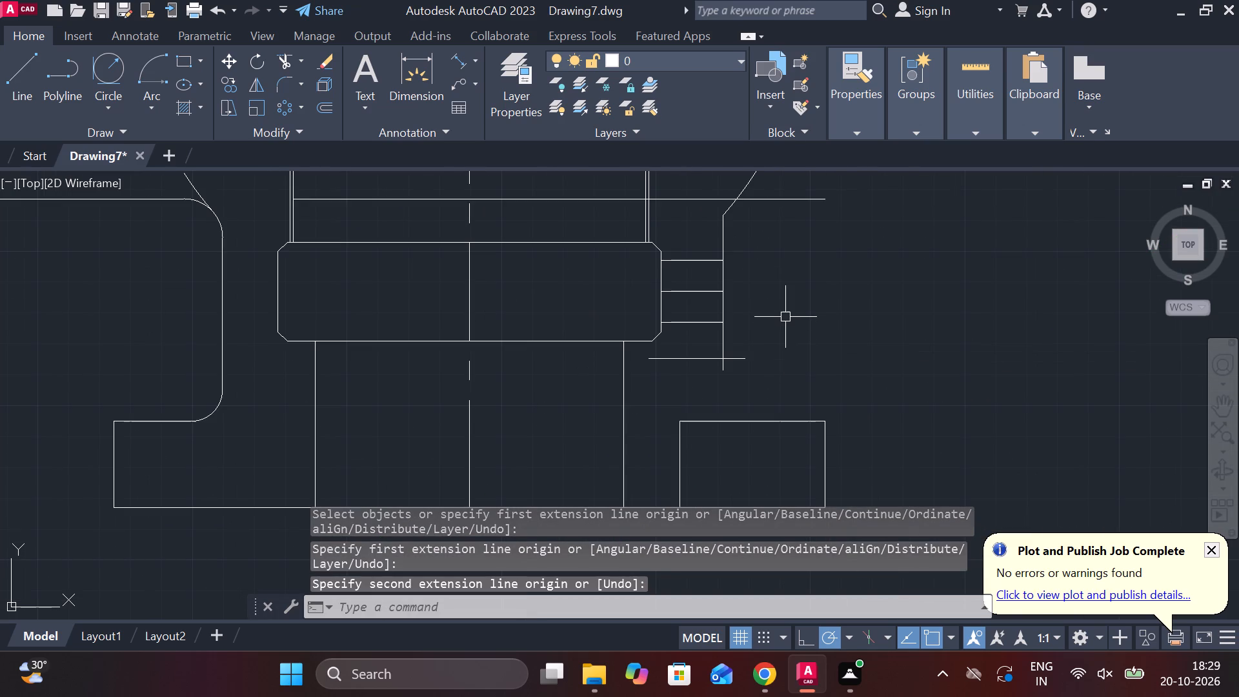
pyautogui.moveTo(758, 294); pyautogui.dragTo(789, 341, button='middle')
pyautogui.scroll(-1, 789, 341)
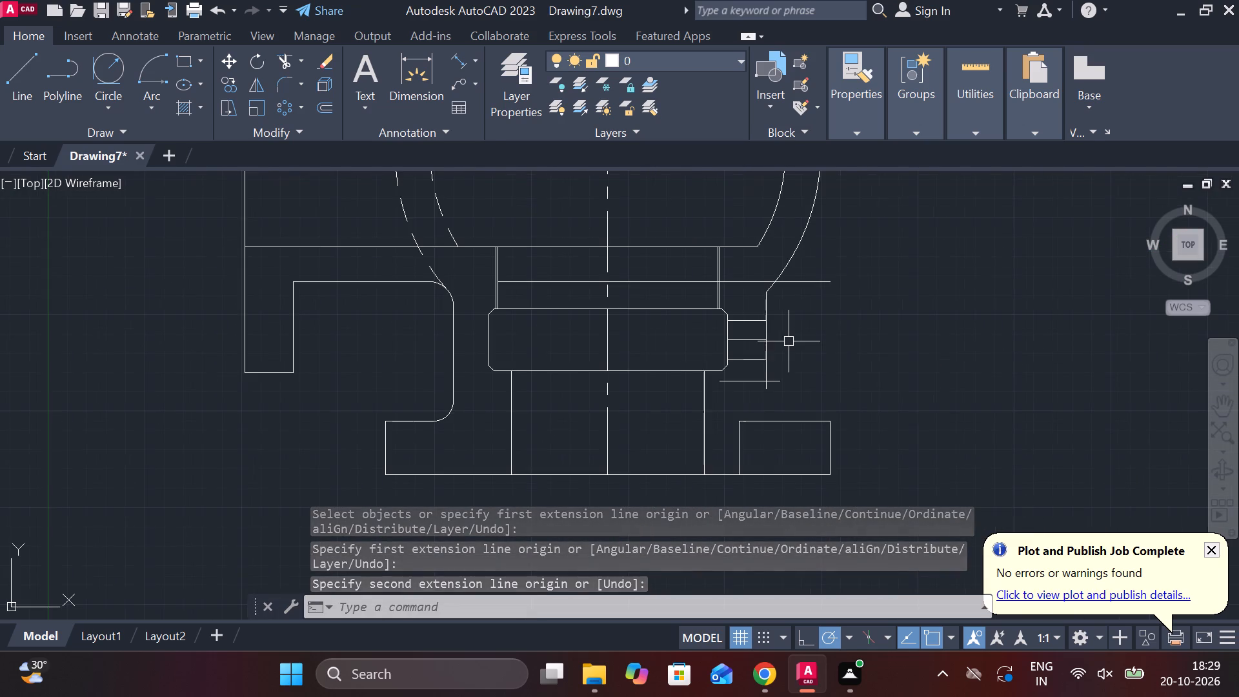
pyautogui.scroll(2, 789, 343)
pyautogui.moveTo(789, 343); pyautogui.dragTo(763, 195, button='middle')
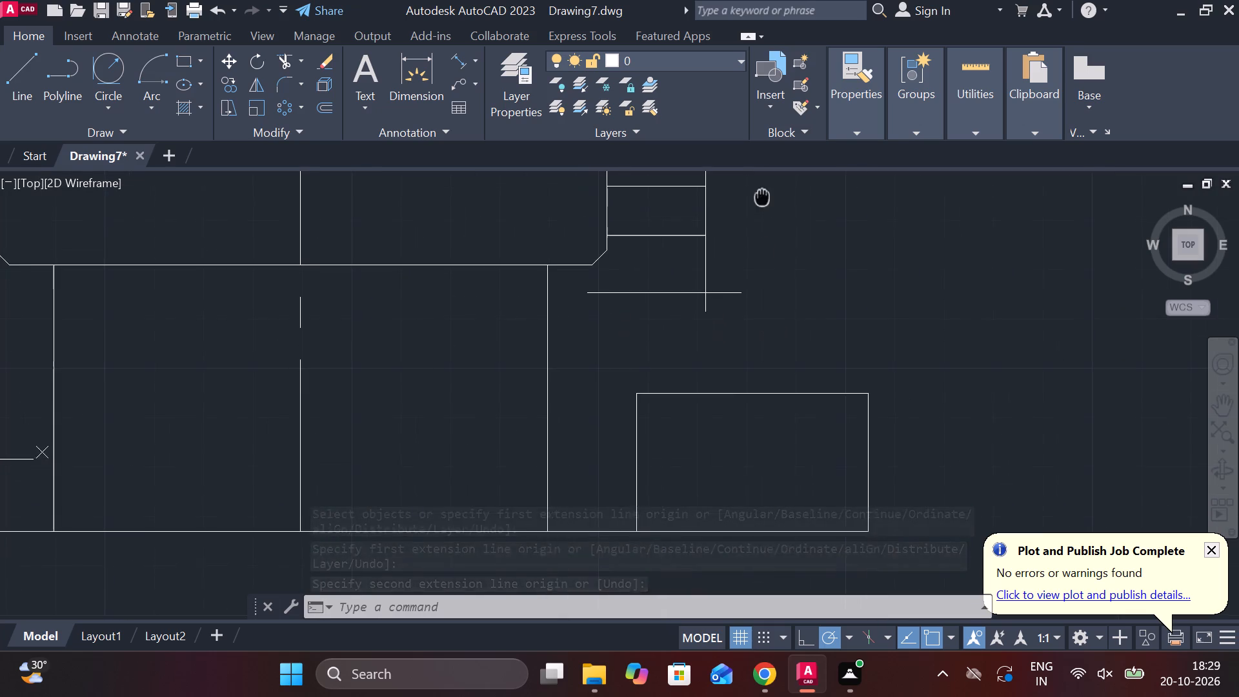
pyautogui.moveTo(757, 256); pyautogui.dragTo(796, 338, button='middle')
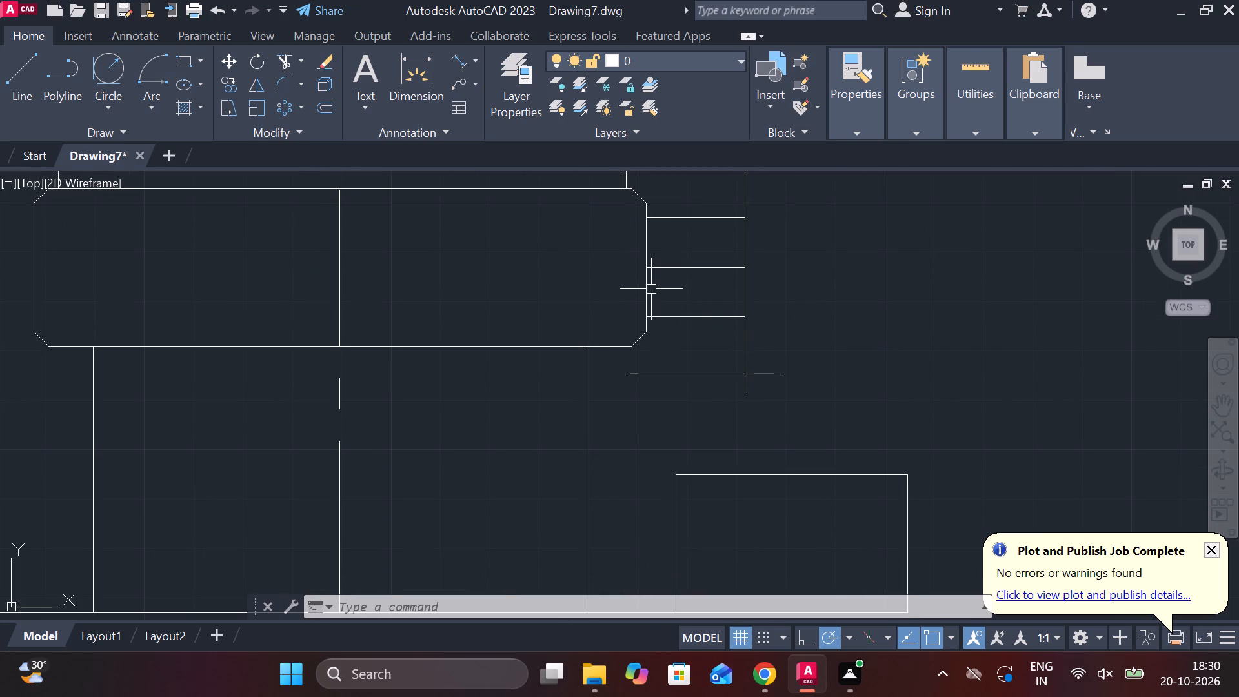
pyautogui.moveTo(699, 319); pyautogui.dragTo(688, 373, button='middle')
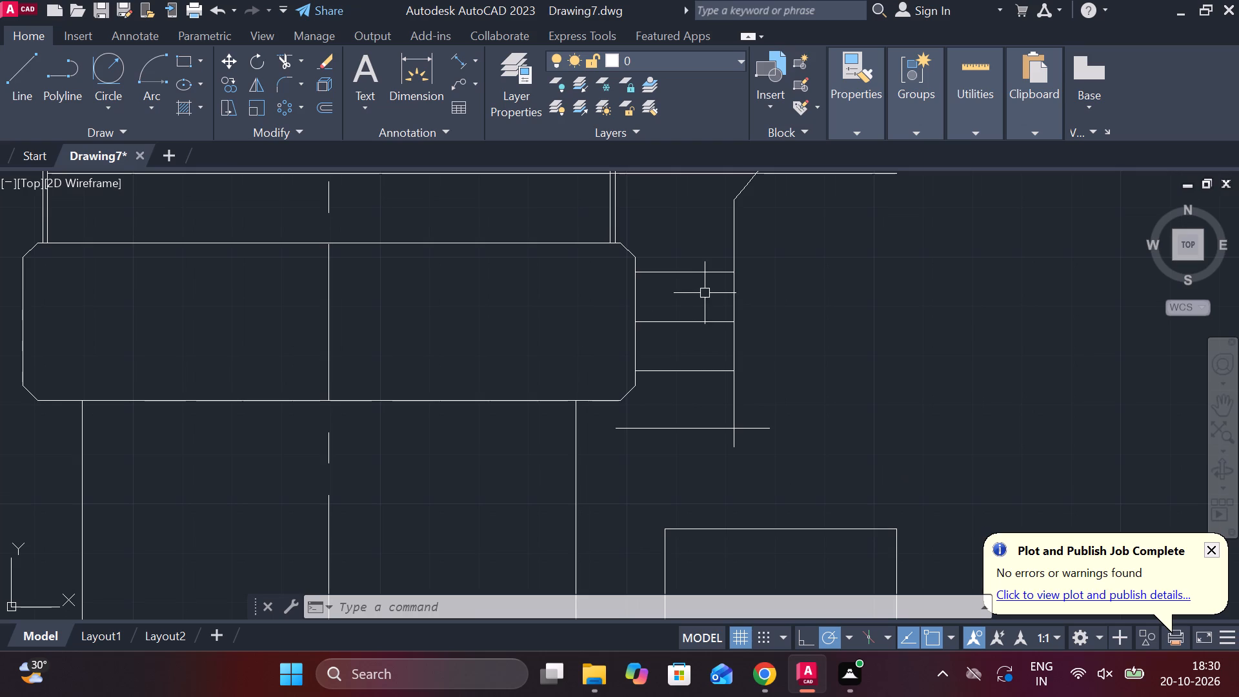
pyautogui.click(676, 272)
pyautogui.press('o')
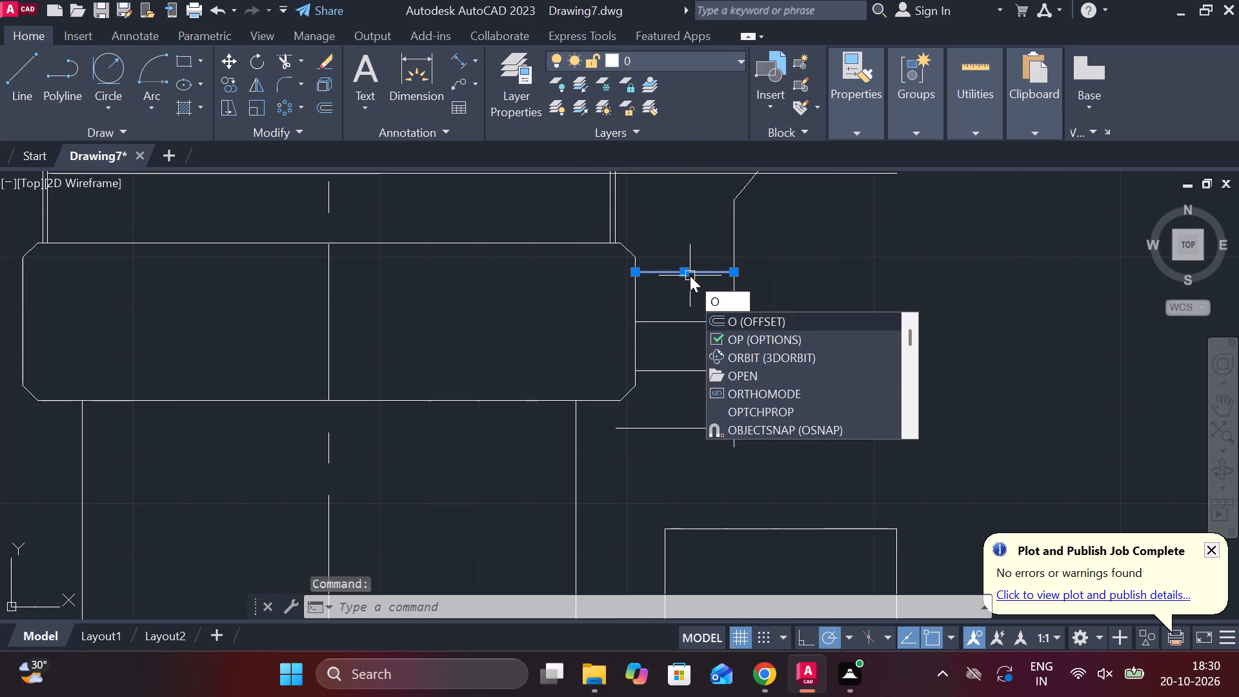
pyautogui.press('BackSpace')
pyautogui.press('0')
pyautogui.press('BackSpace')
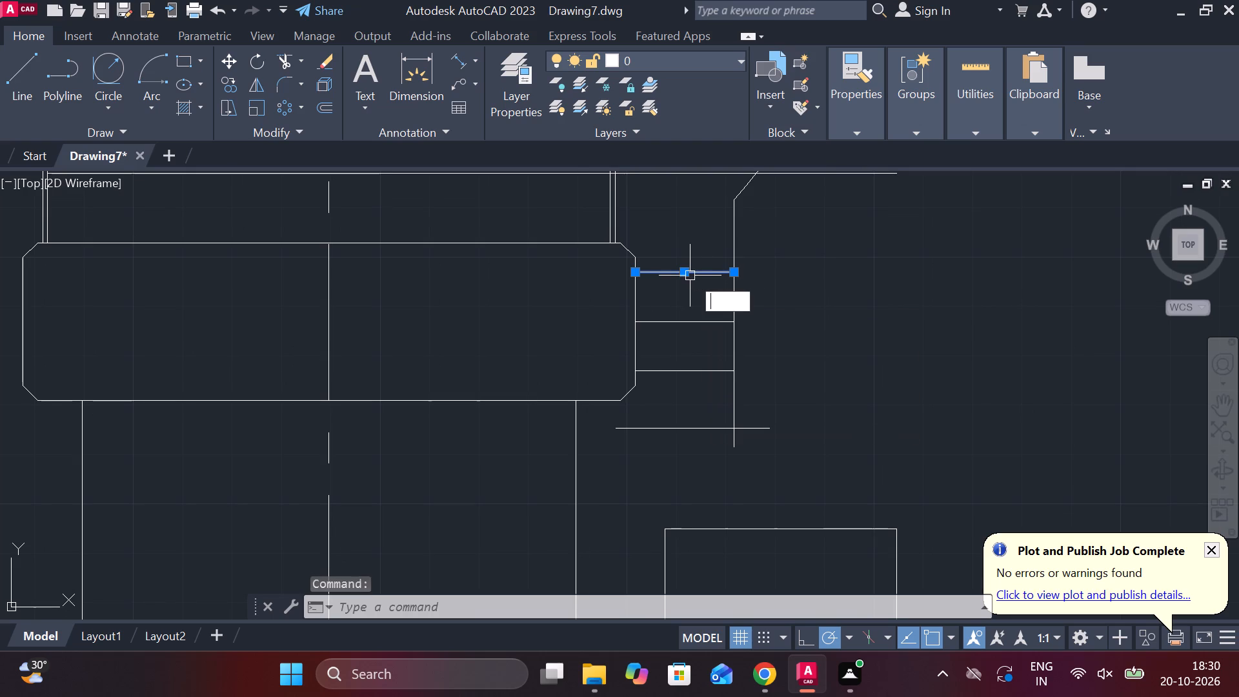
pyautogui.press('o')
pyautogui.press('Return')
pyautogui.press('Return')
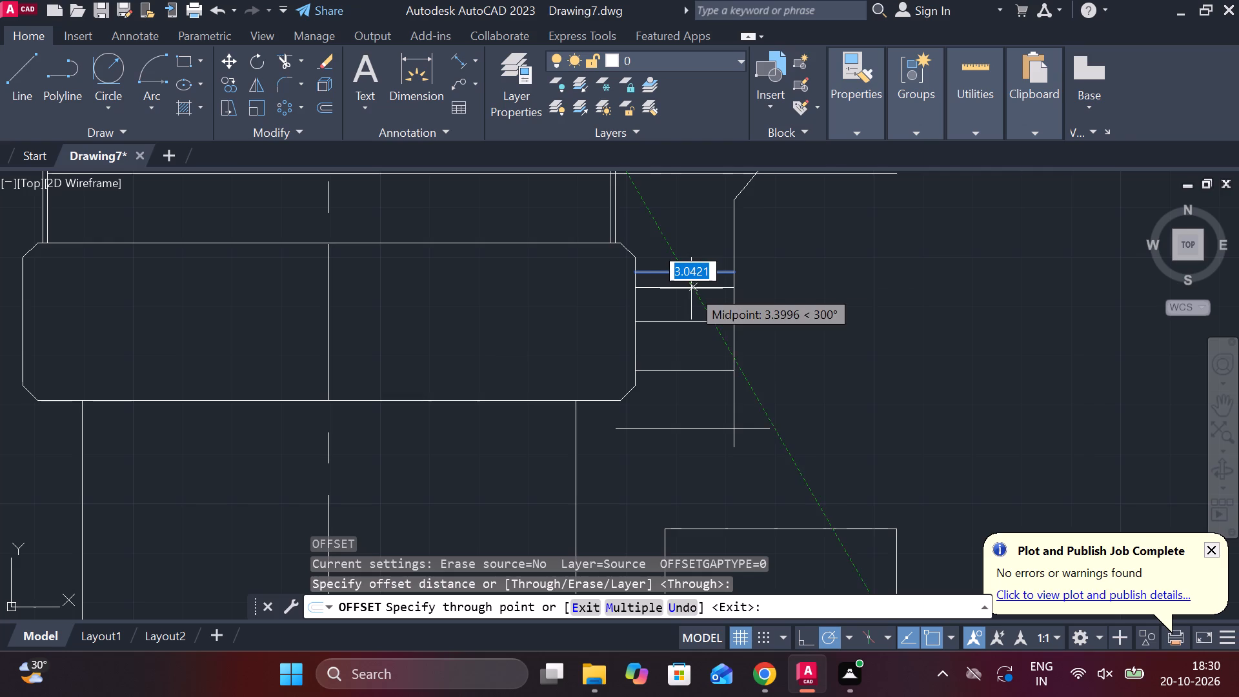
pyautogui.write('2')
pyautogui.press('space')
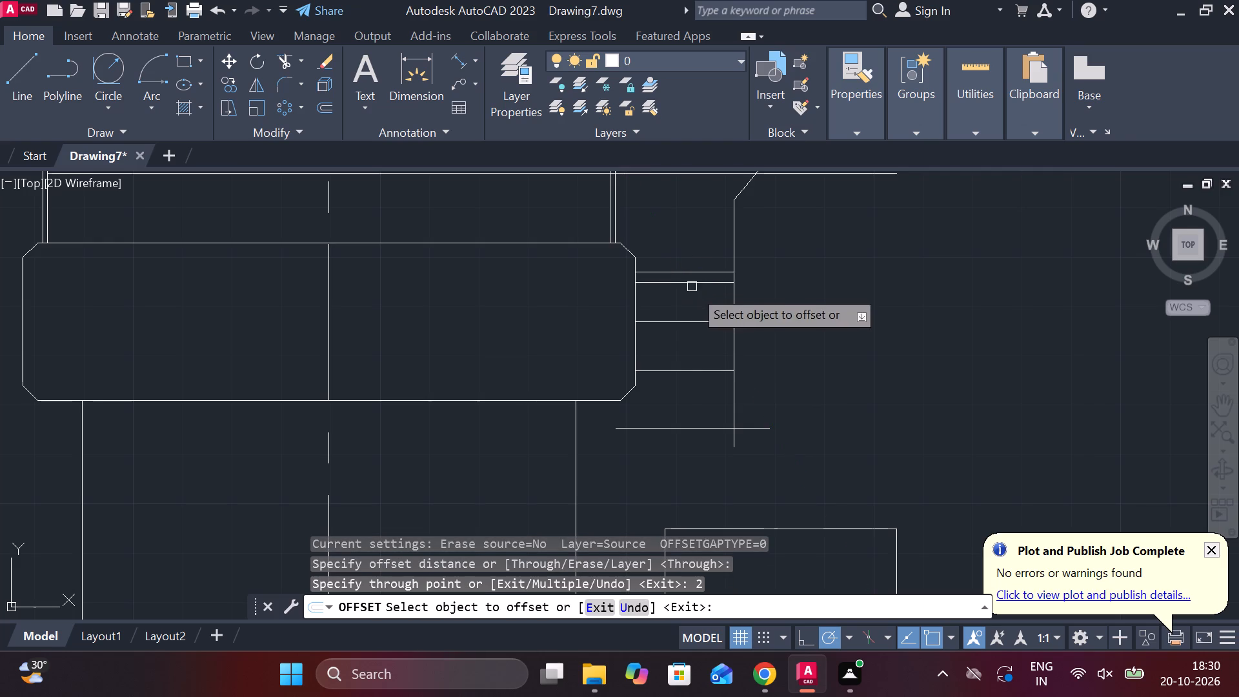
pyautogui.click(685, 372)
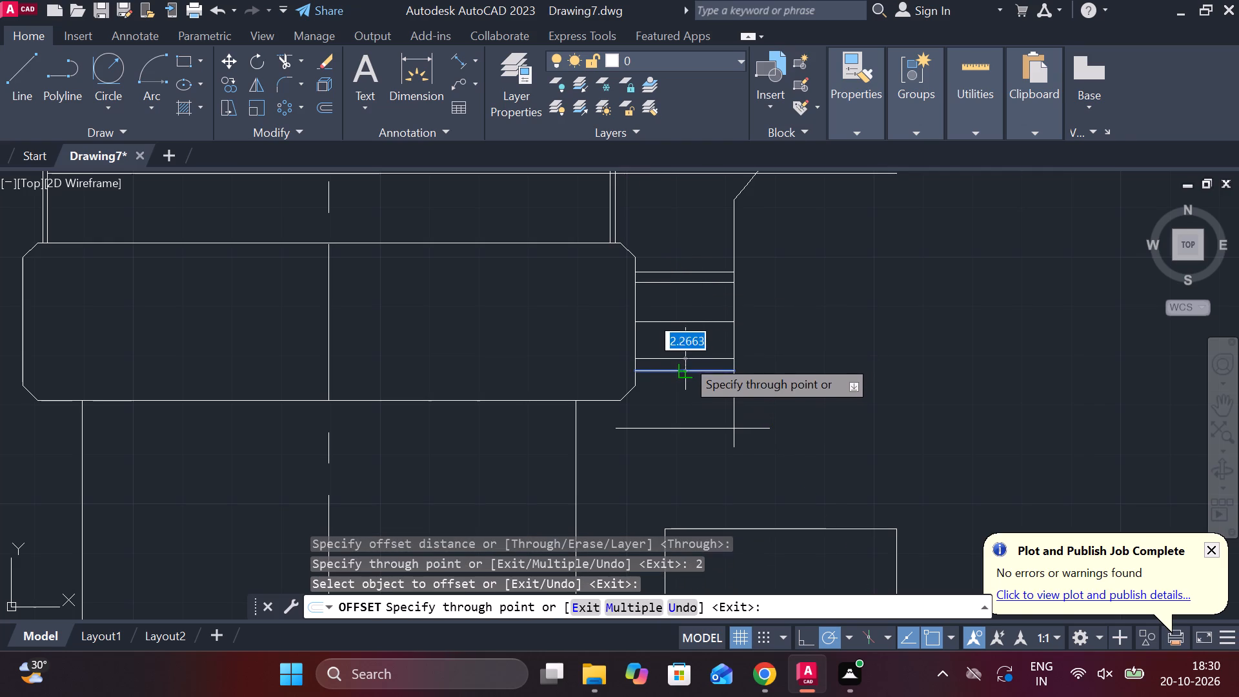
pyautogui.write('2')
pyautogui.press('space')
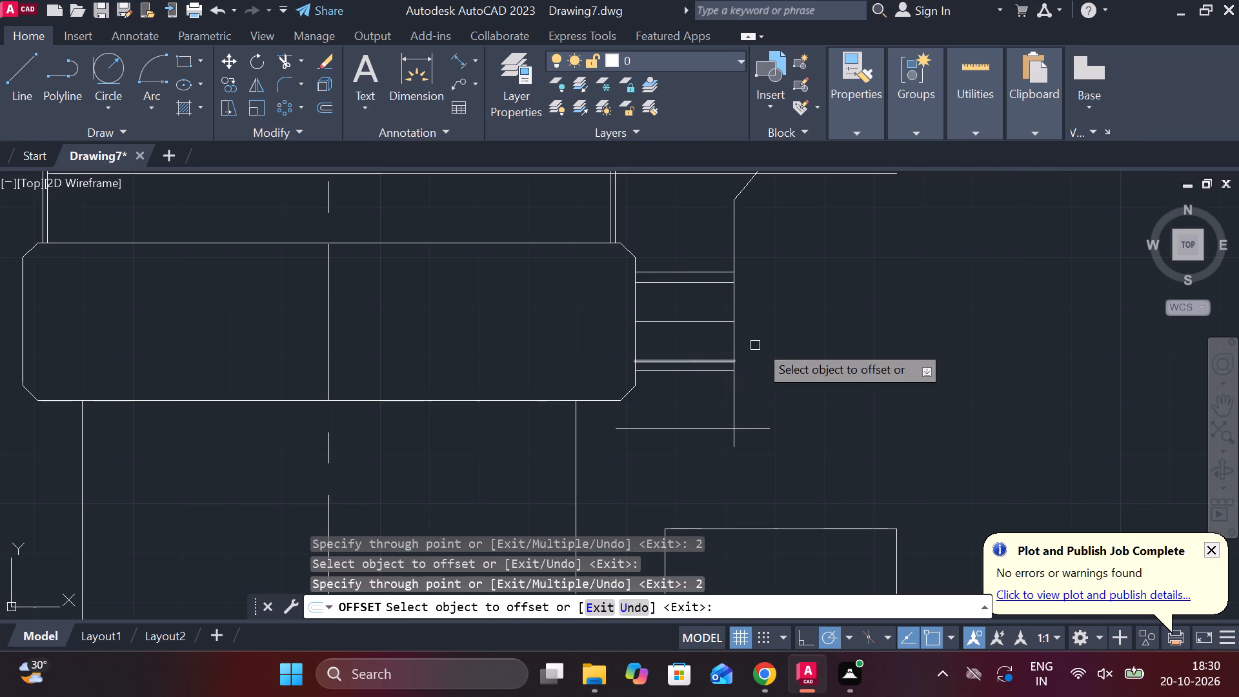
pyautogui.scroll(-1, 779, 330)
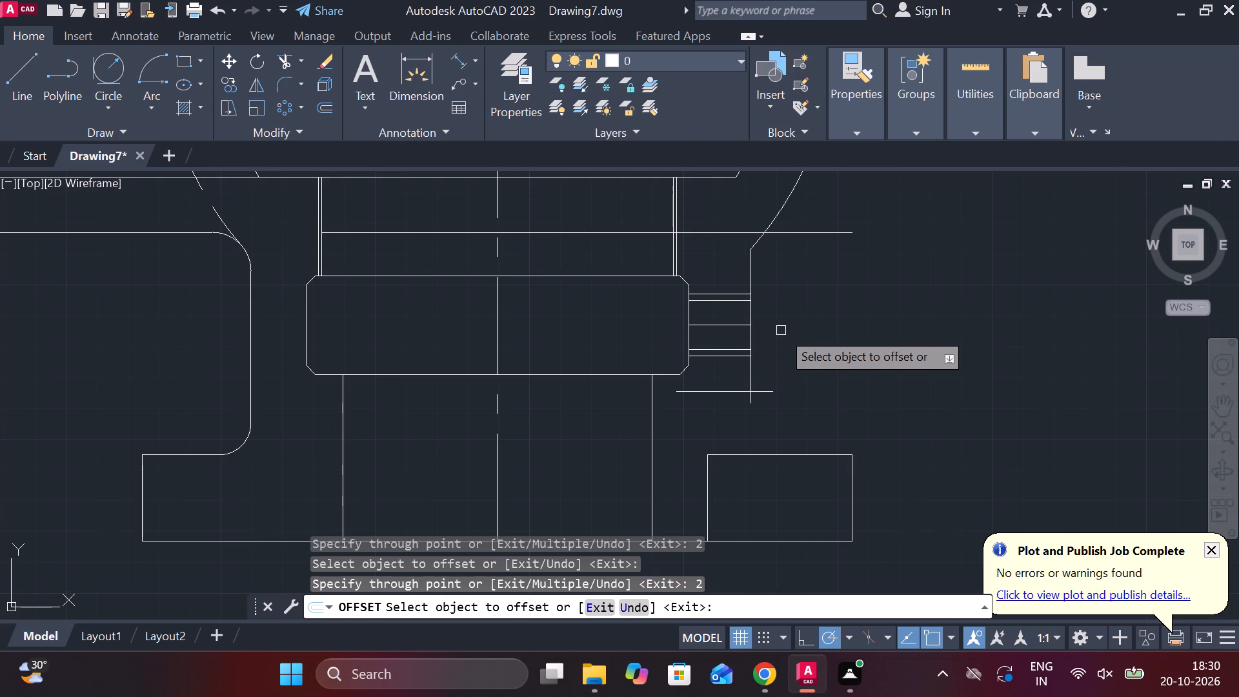
pyautogui.press('Escape')
# Trim the overhanging ends where the right wall line crosses the horizontal line below the stub, forming a clean corner.
pyautogui.write('tr')
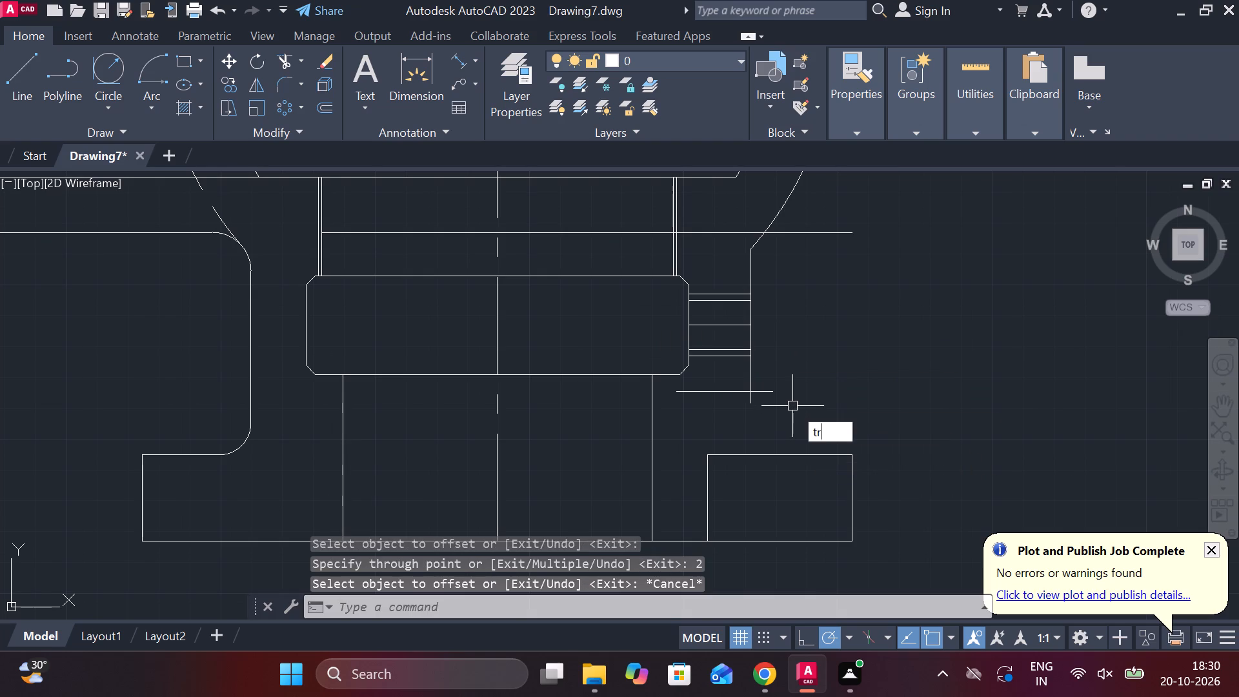
pyautogui.press('space')
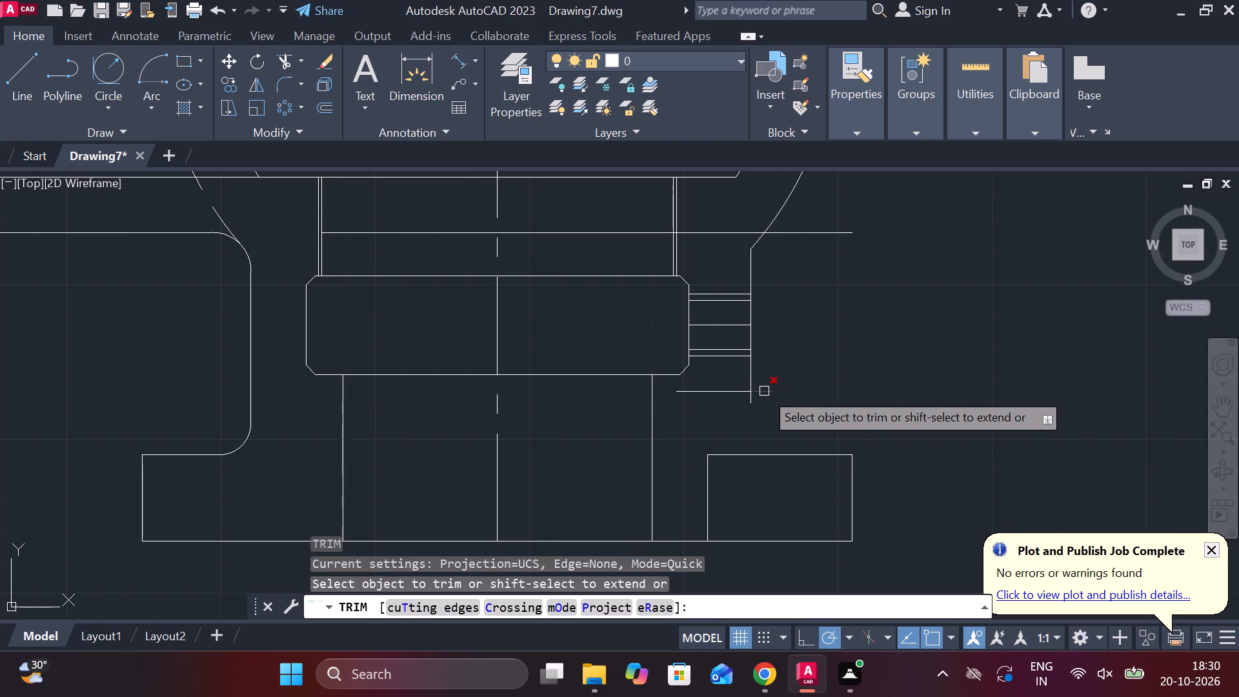
pyautogui.click(764, 391)
pyautogui.click(755, 405)
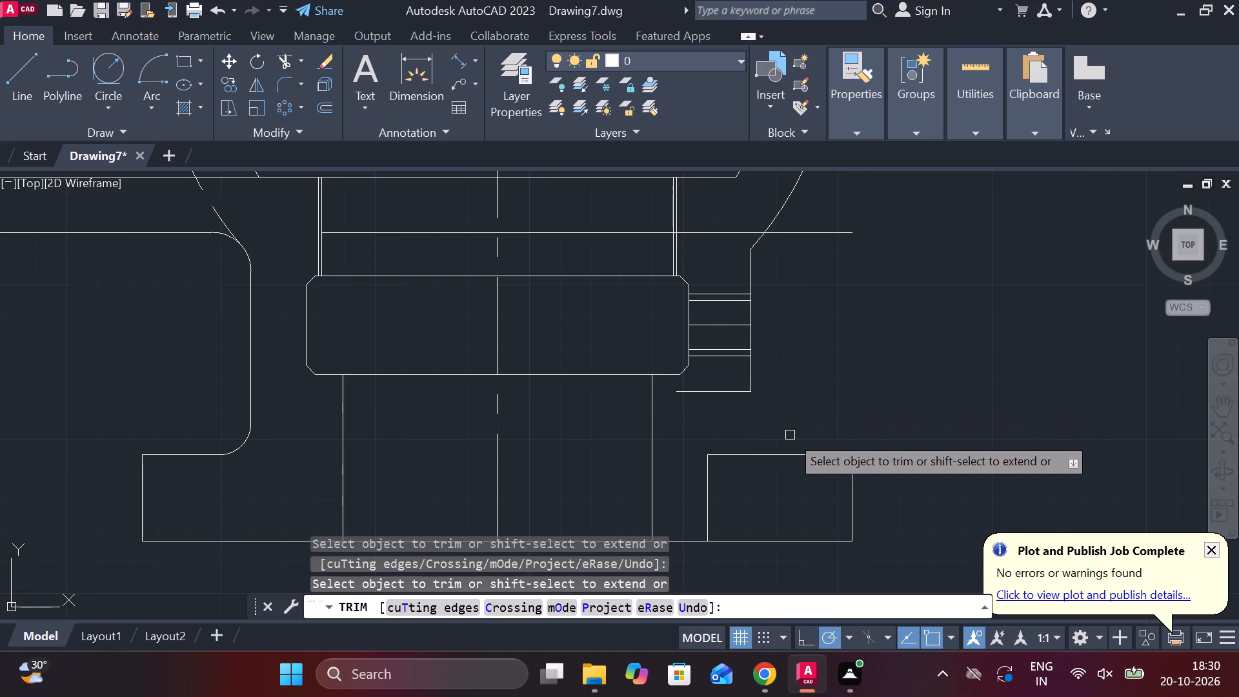
pyautogui.press('Escape')
# Draw a two-point circle about 20.4 in diameter from the right base block's upper left corner up to the horizontal line below the stub.
pyautogui.write('c')
pyautogui.press('space')
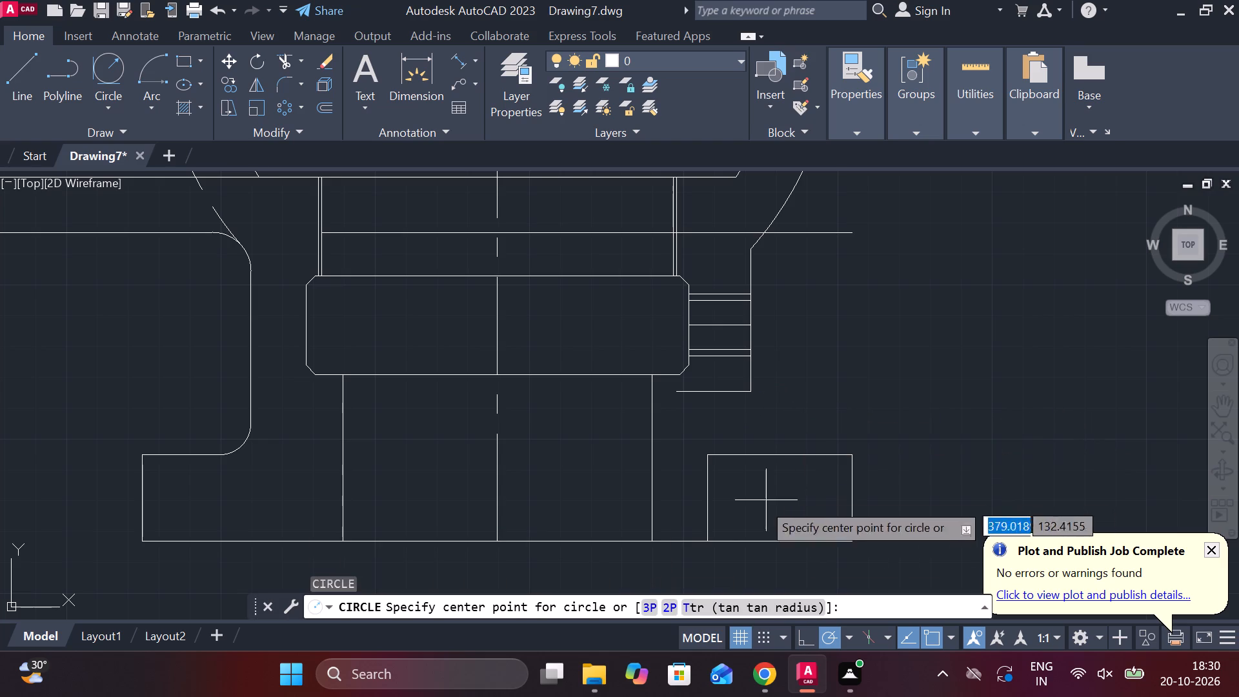
pyautogui.click(669, 607)
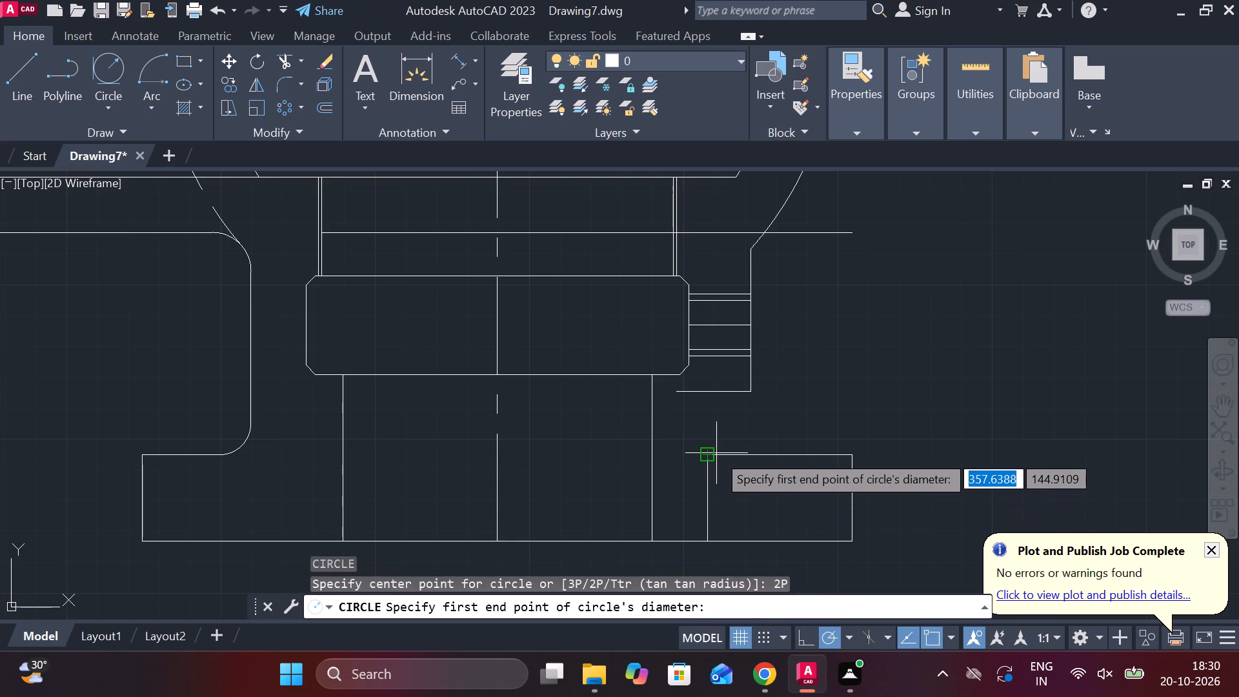
pyautogui.click(712, 453)
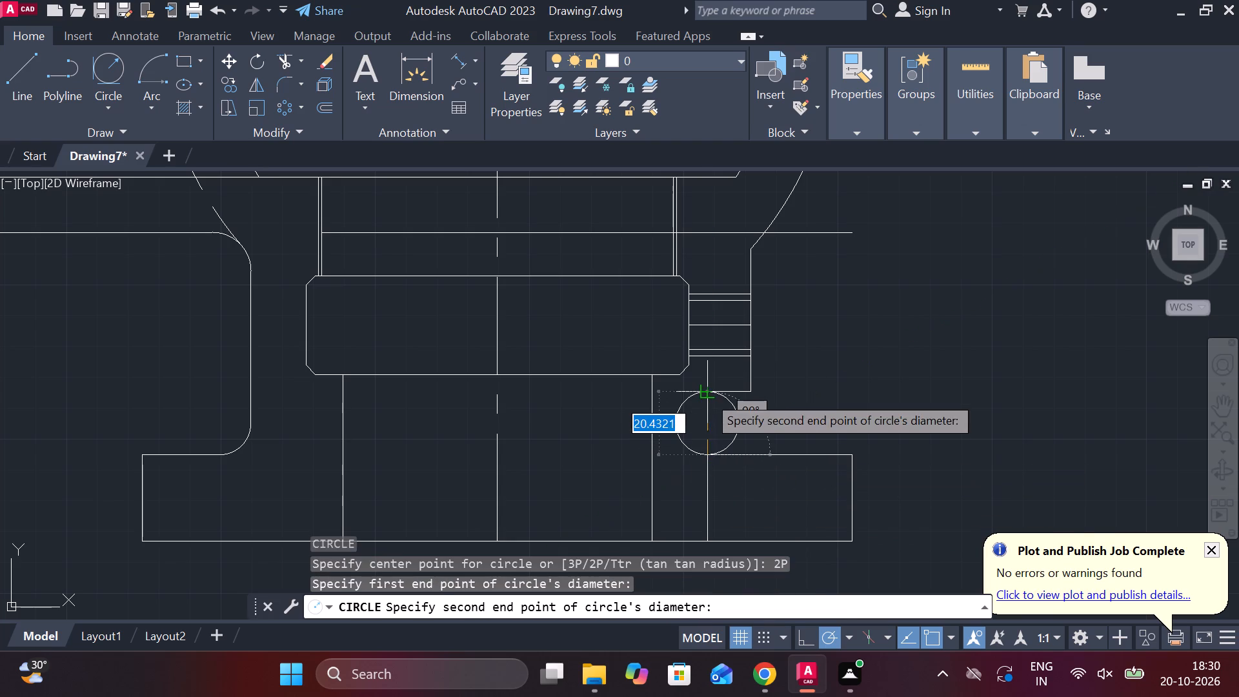
pyautogui.click(707, 394)
pyautogui.press('Escape')
# Trim the horizontal line's excess left of the circle's top and the circle's right half, leaving a left-facing semicircular recess.
pyautogui.write('tr')
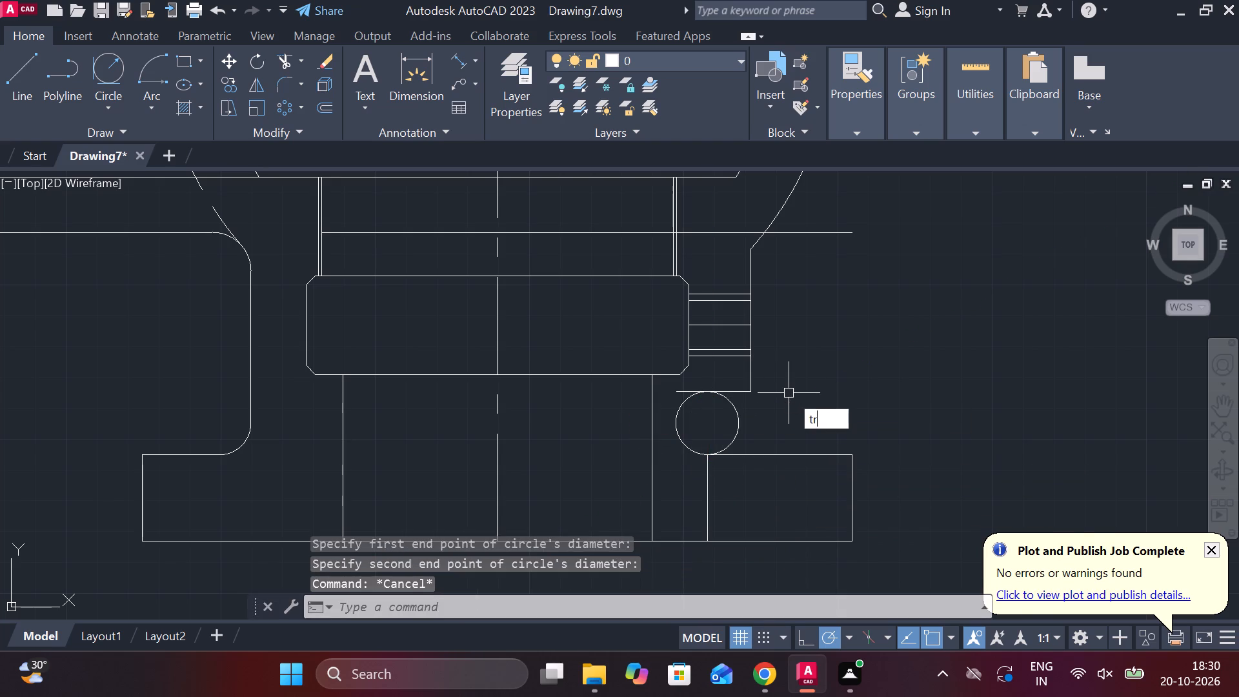
pyautogui.press('space')
pyautogui.click(687, 388)
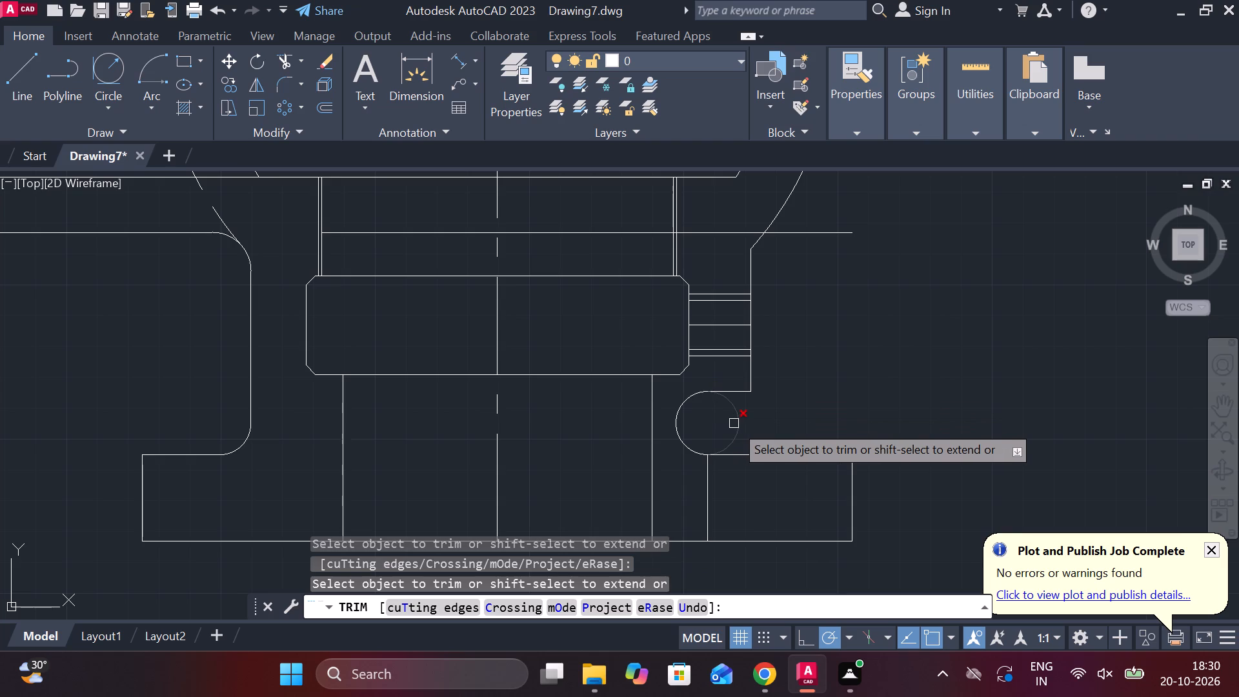
pyautogui.click(734, 423)
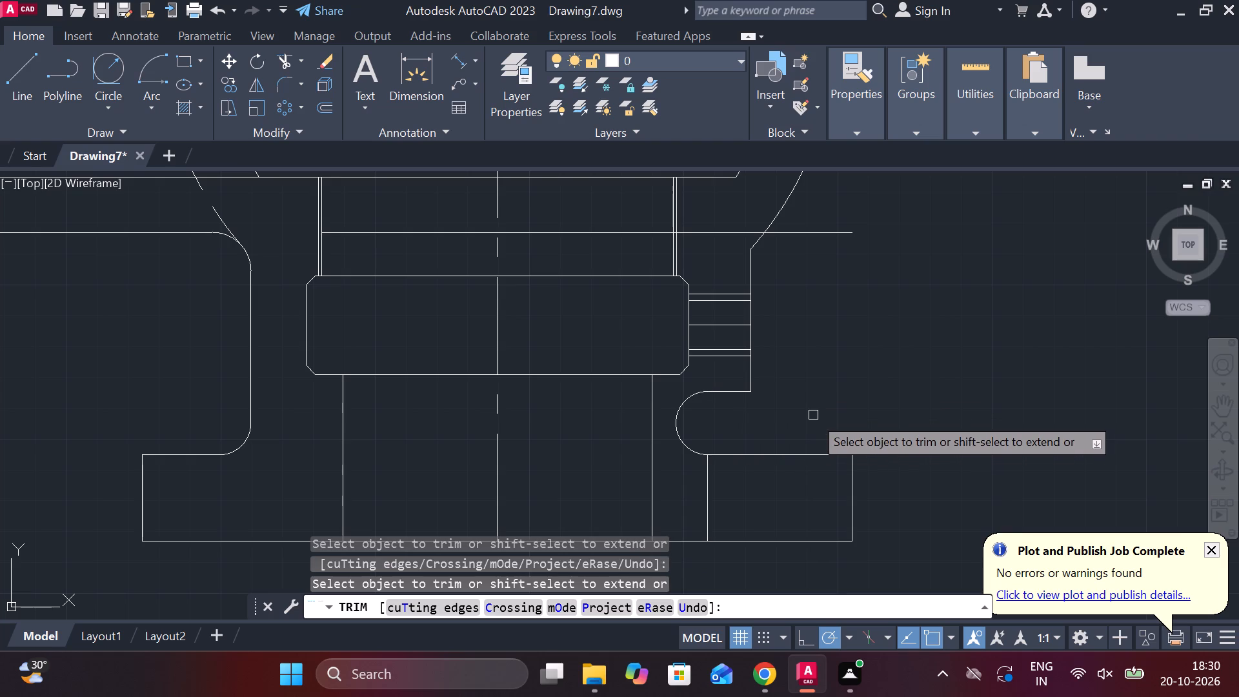
pyautogui.press('Escape')
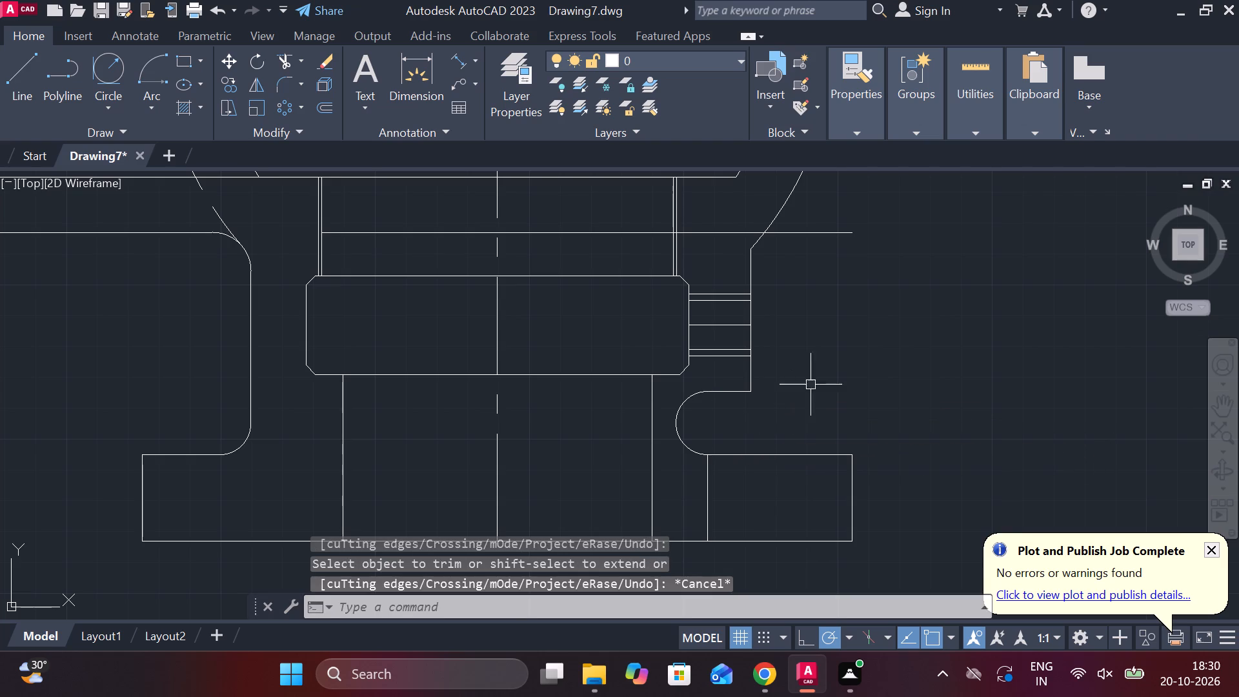
# Measure the horizontal edge between the recess arc and the right wall, and the stub's middle line.
pyautogui.click(460, 56)
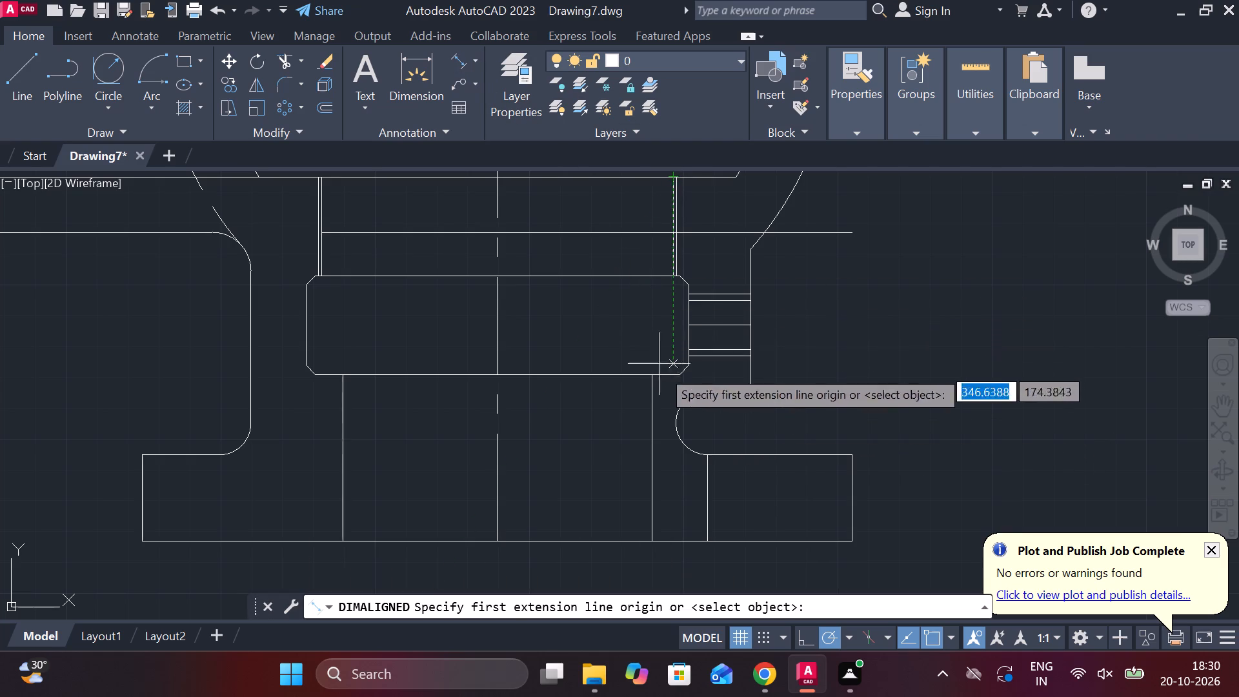
pyautogui.click(700, 391)
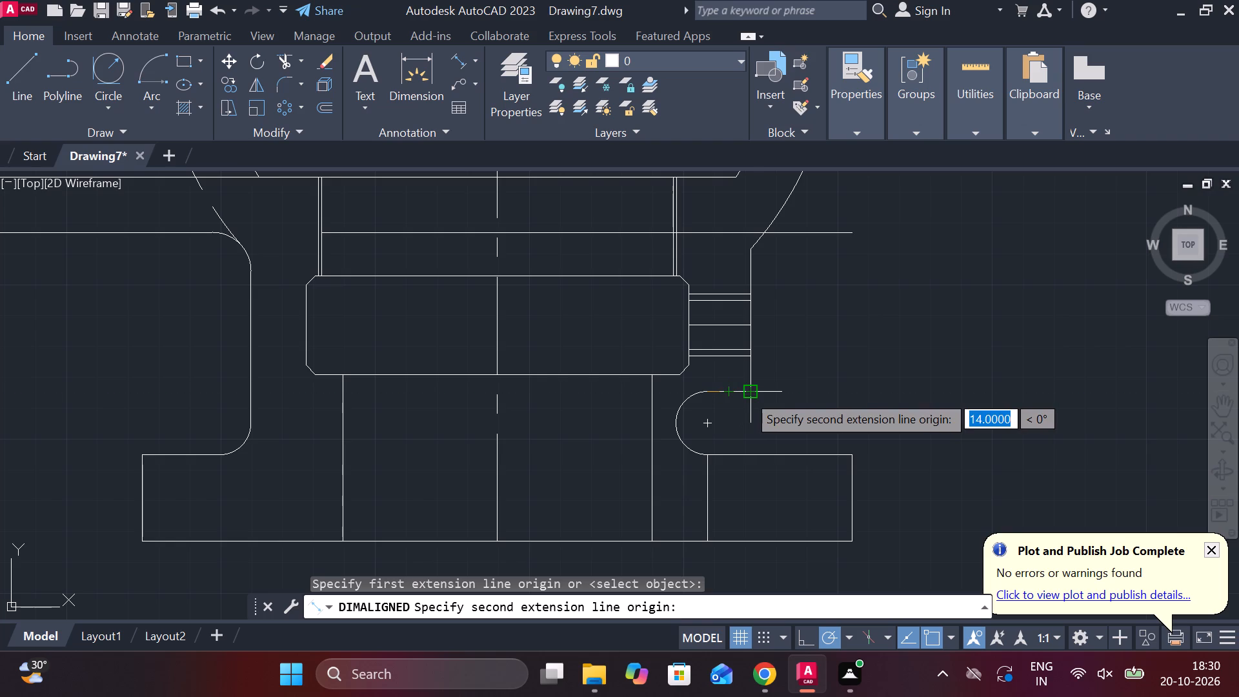
pyautogui.scroll(1, 746, 393)
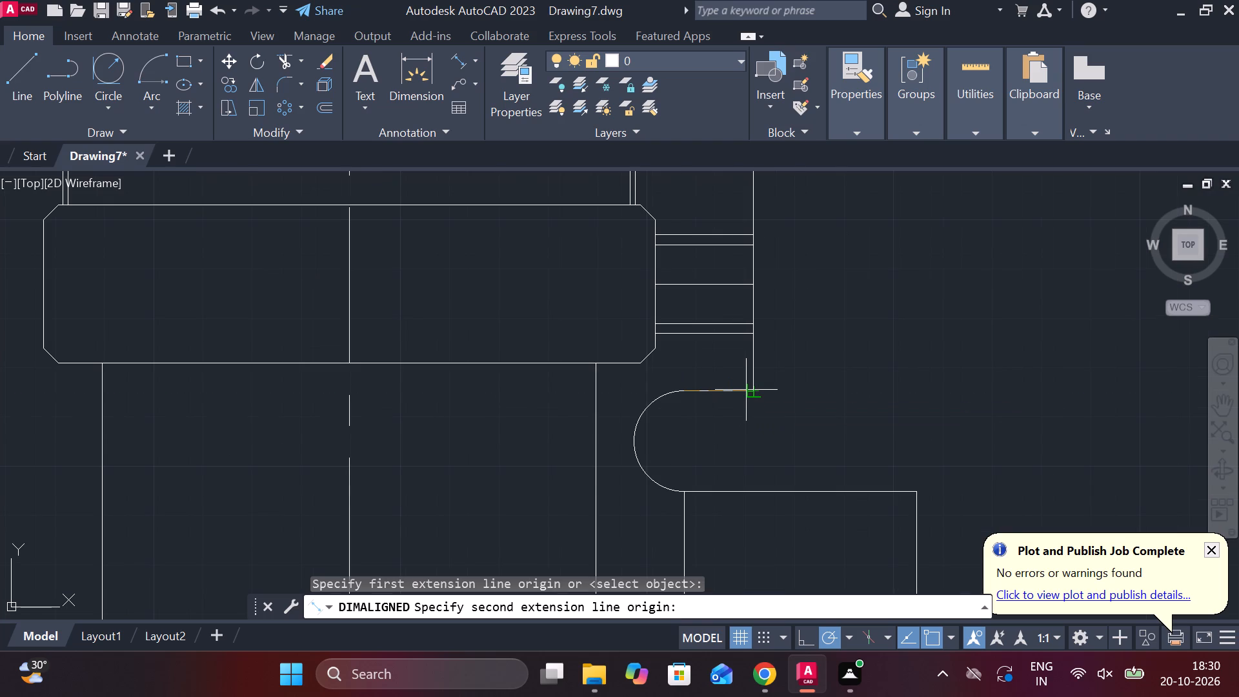
pyautogui.scroll(-1, 692, 436)
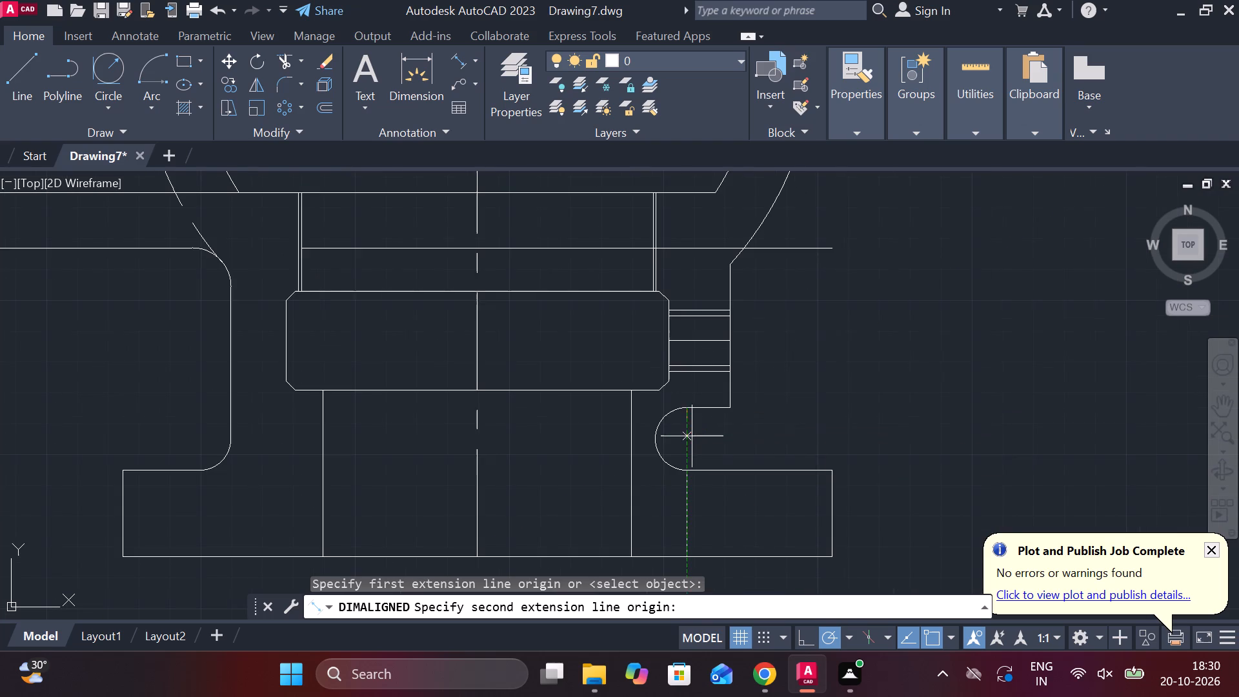
pyautogui.scroll(2, 737, 350)
pyautogui.press('Escape')
pyautogui.press('space')
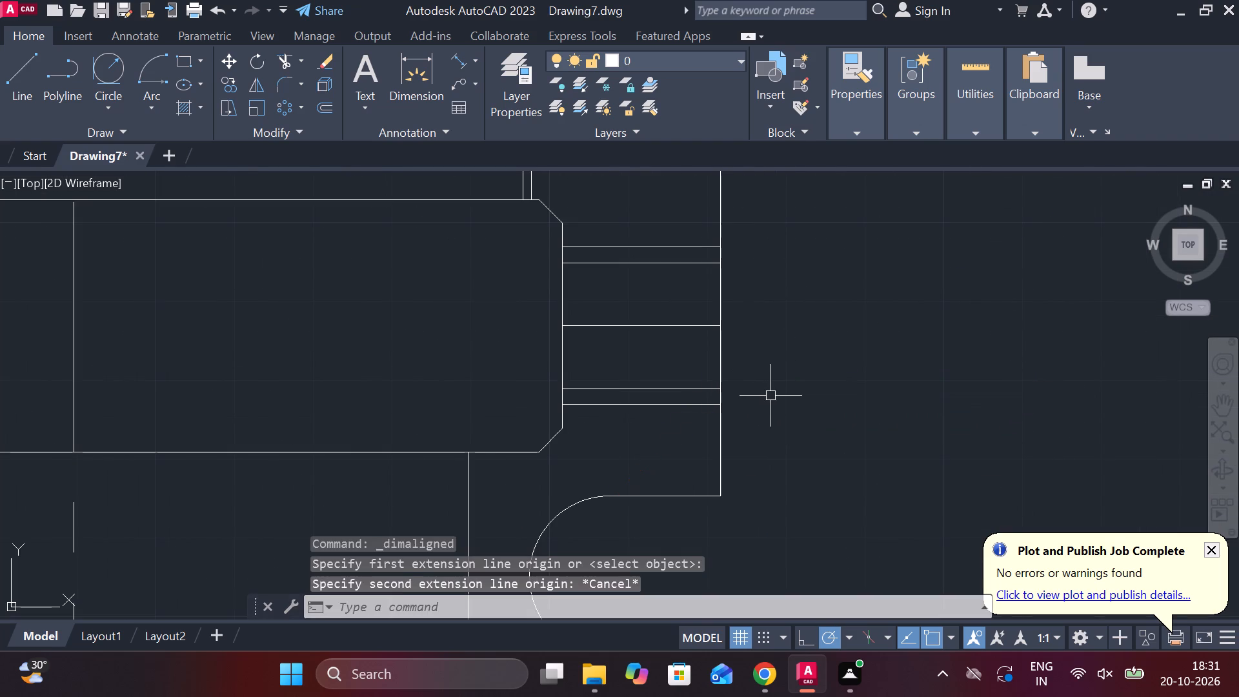
pyautogui.click(567, 321)
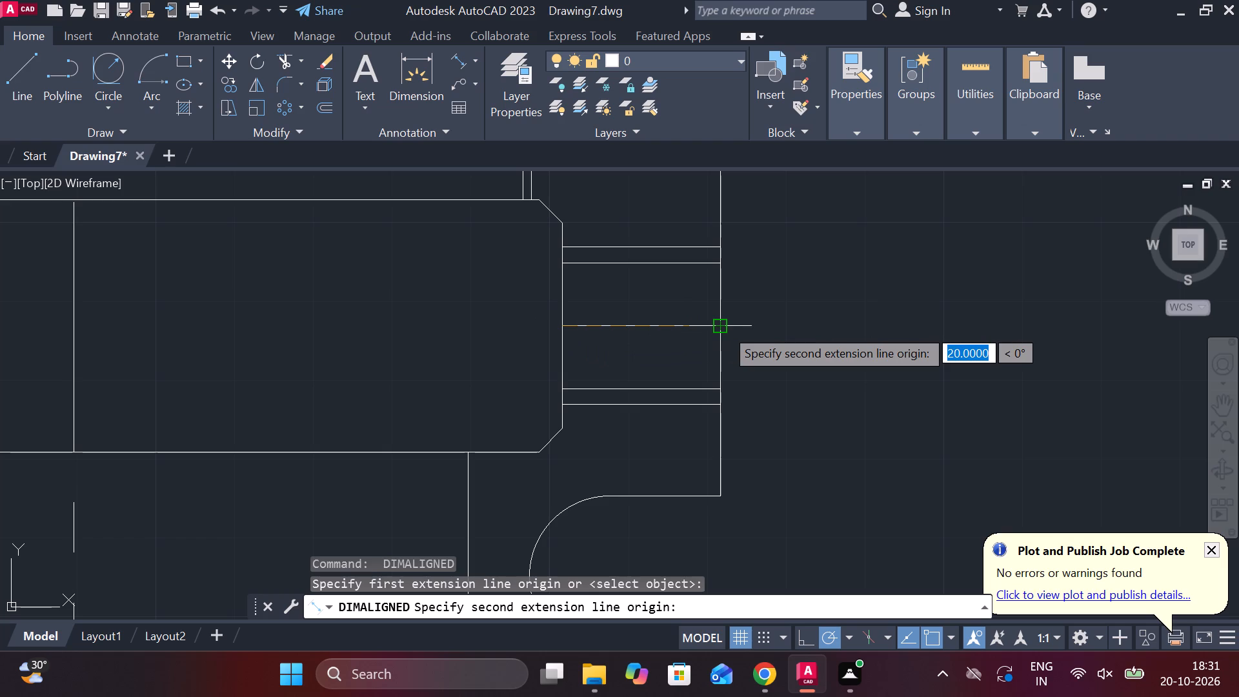
pyautogui.press('Escape')
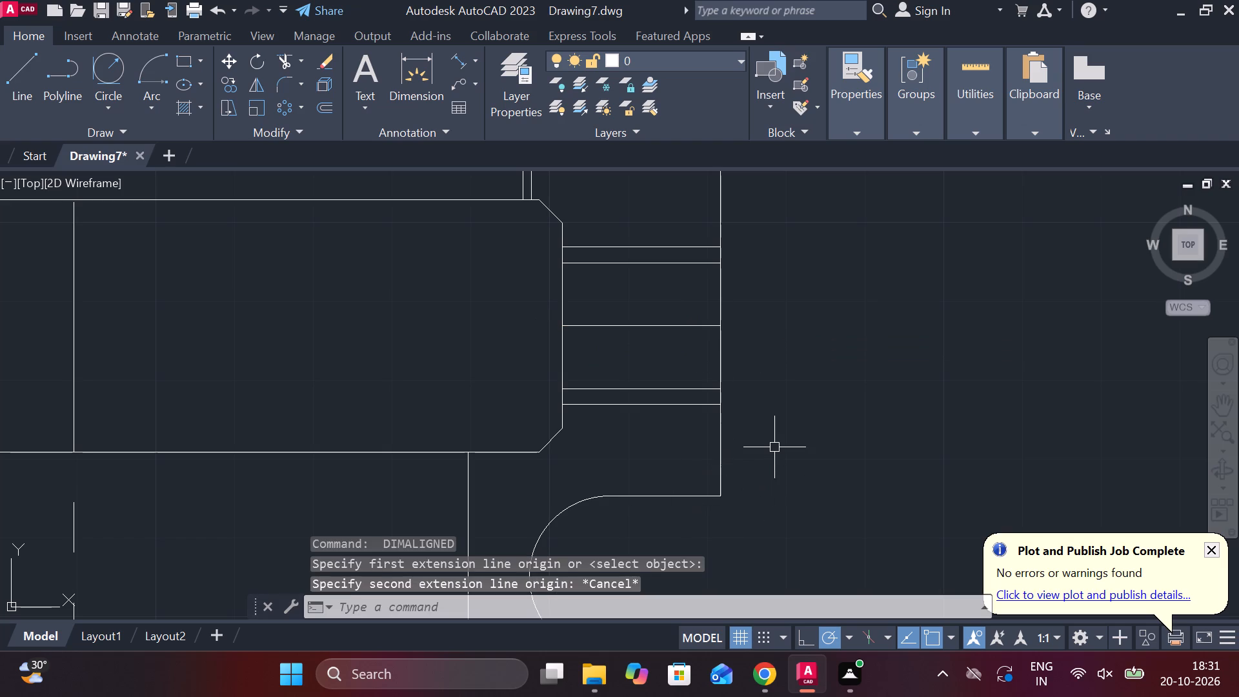
# Measure the aligned and horizontal distances between the recess arc's centre and the right wall's lower corner.
pyautogui.moveTo(765, 470); pyautogui.dragTo(749, 445, button='middle')
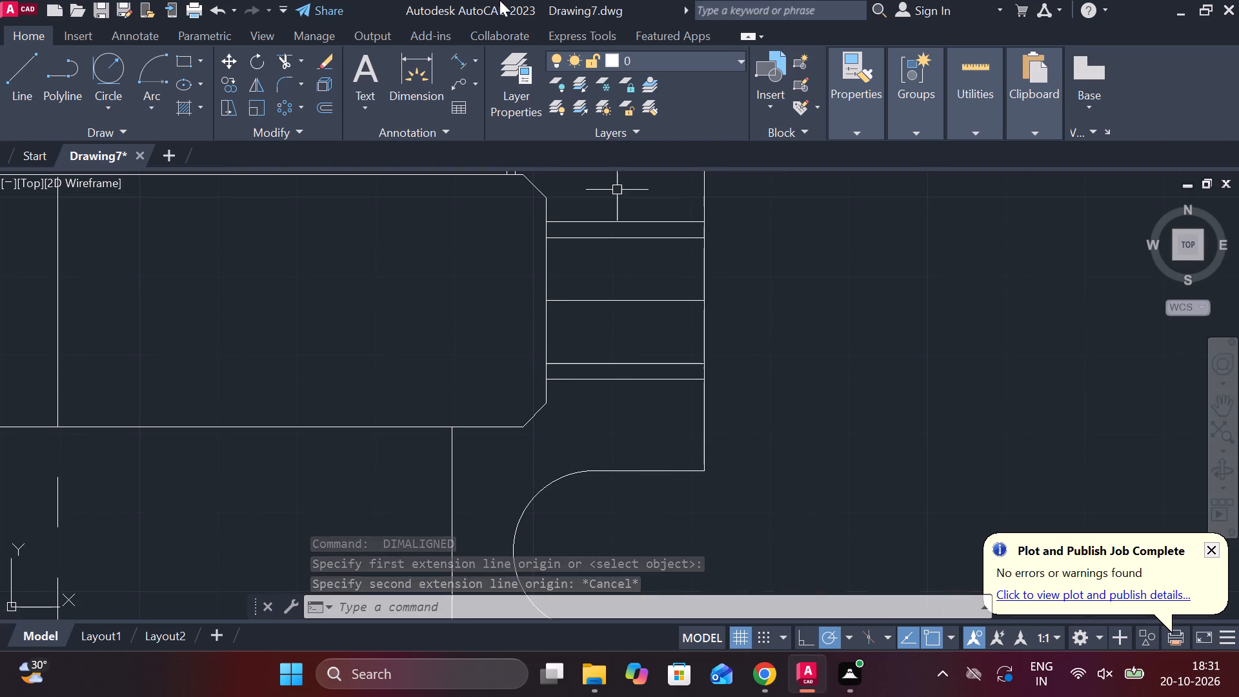
pyautogui.click(423, 63)
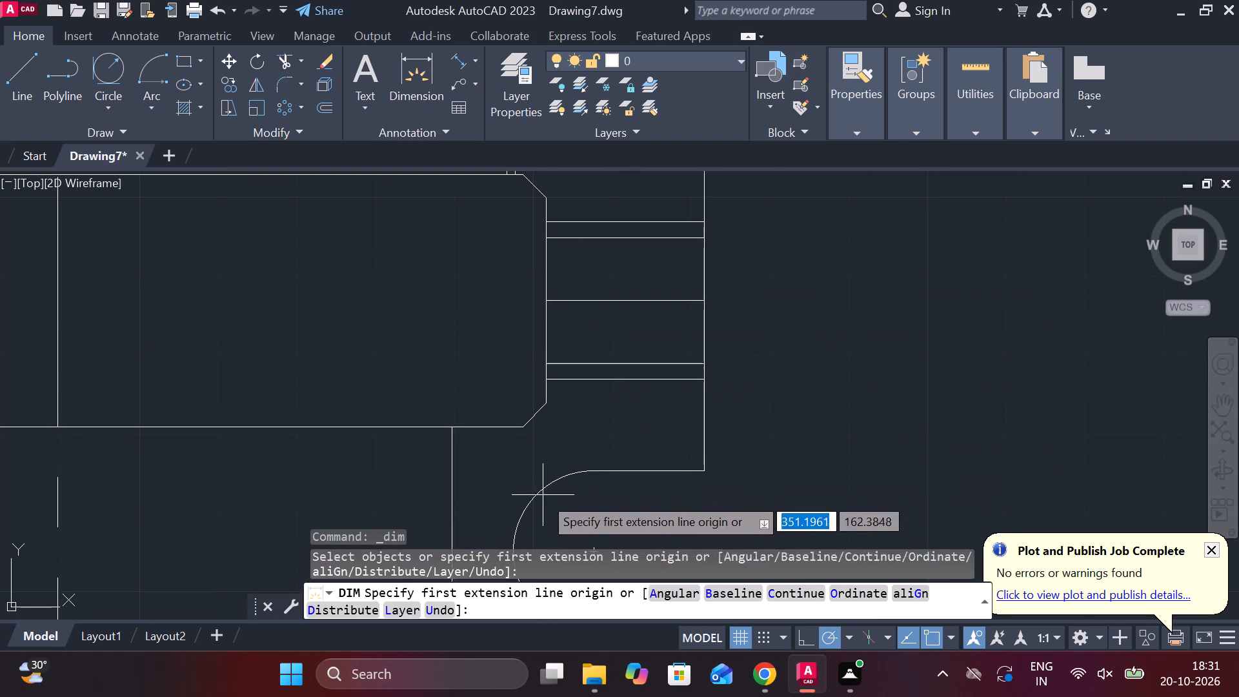
pyautogui.moveTo(587, 534); pyautogui.dragTo(577, 422, button='middle')
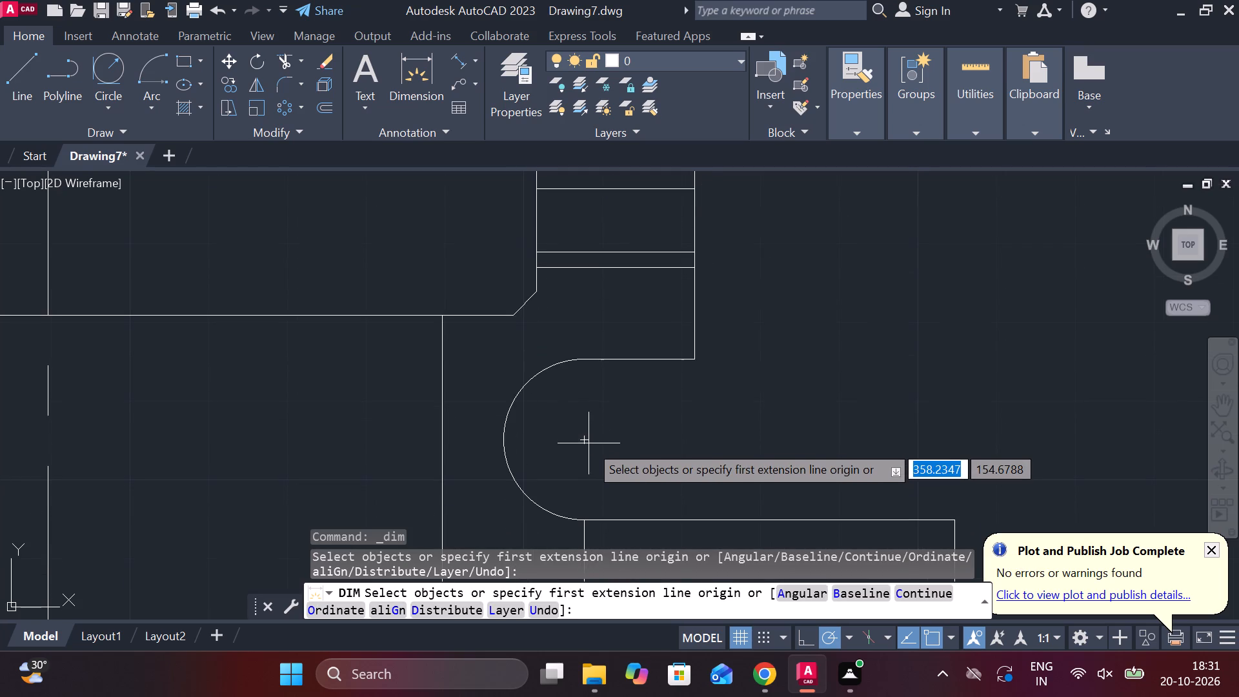
pyautogui.click(585, 439)
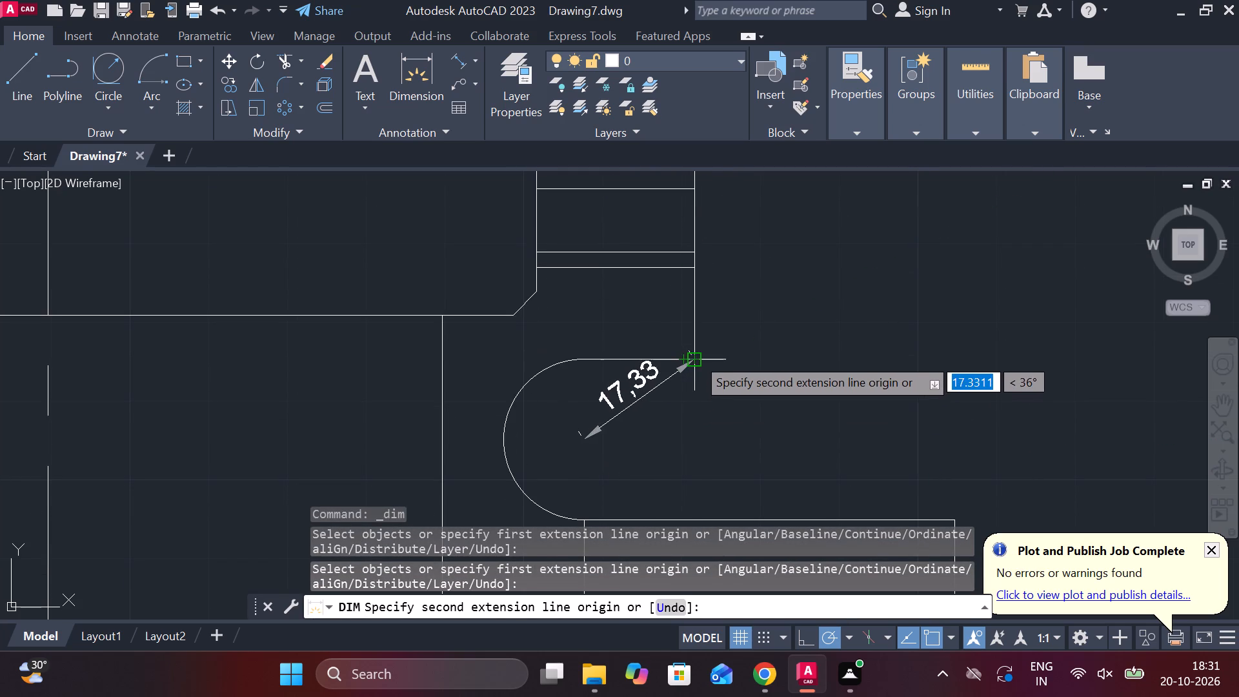
pyautogui.moveTo(696, 356); pyautogui.dragTo(701, 367)
pyautogui.press('Escape')
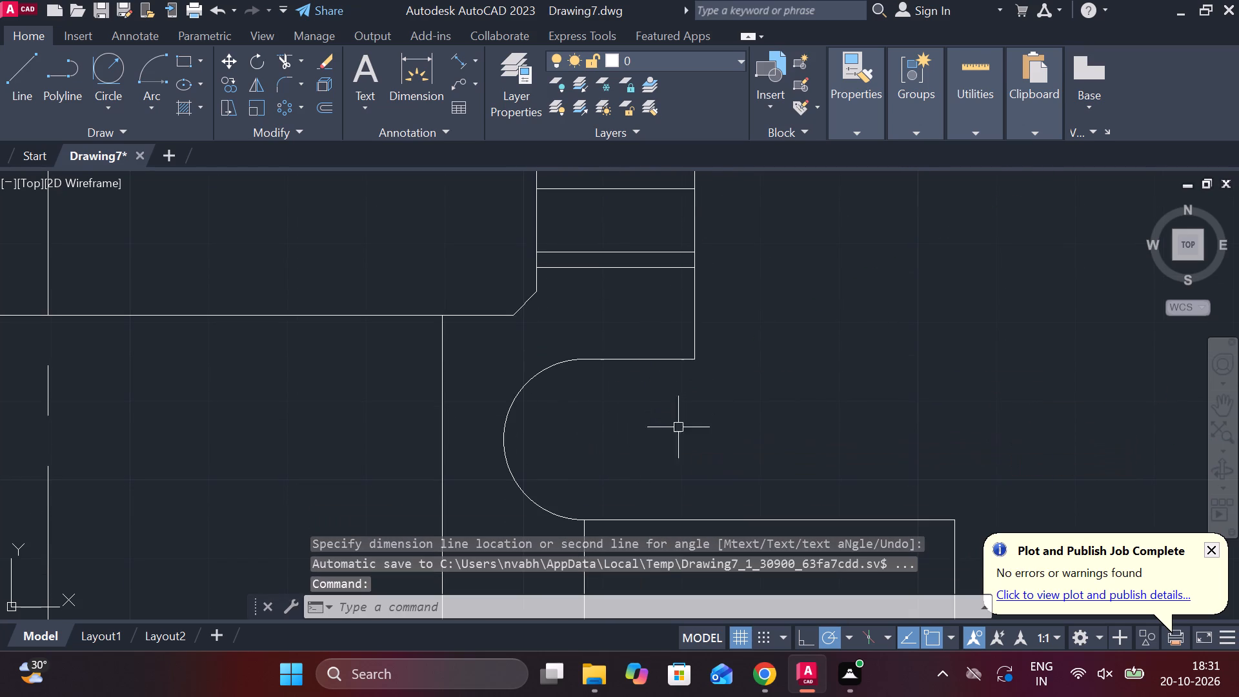
pyautogui.click(470, 57)
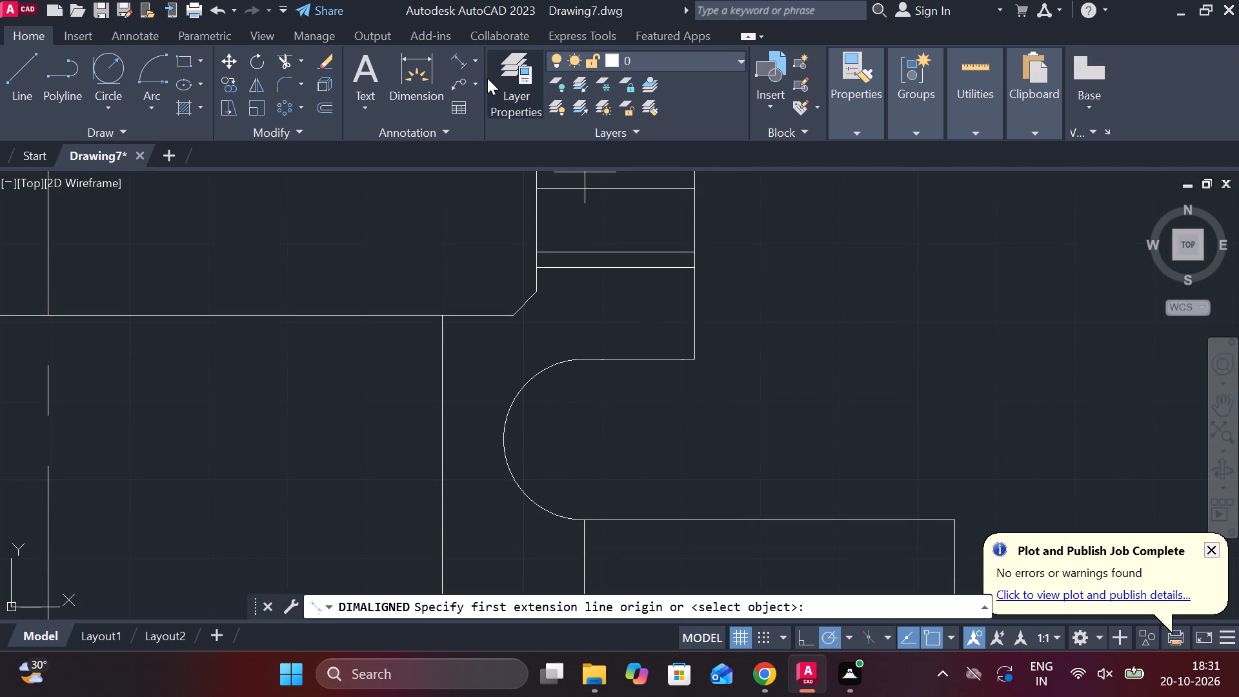
pyautogui.click(478, 61)
pyautogui.click(497, 93)
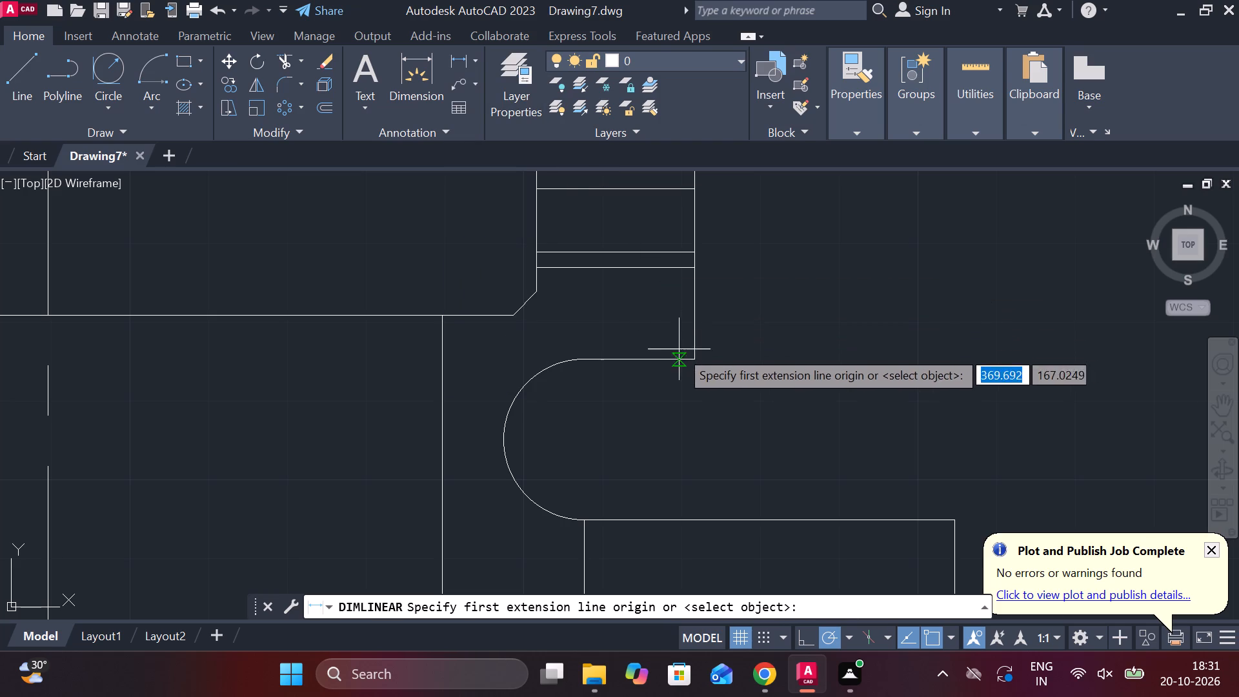
pyautogui.click(691, 354)
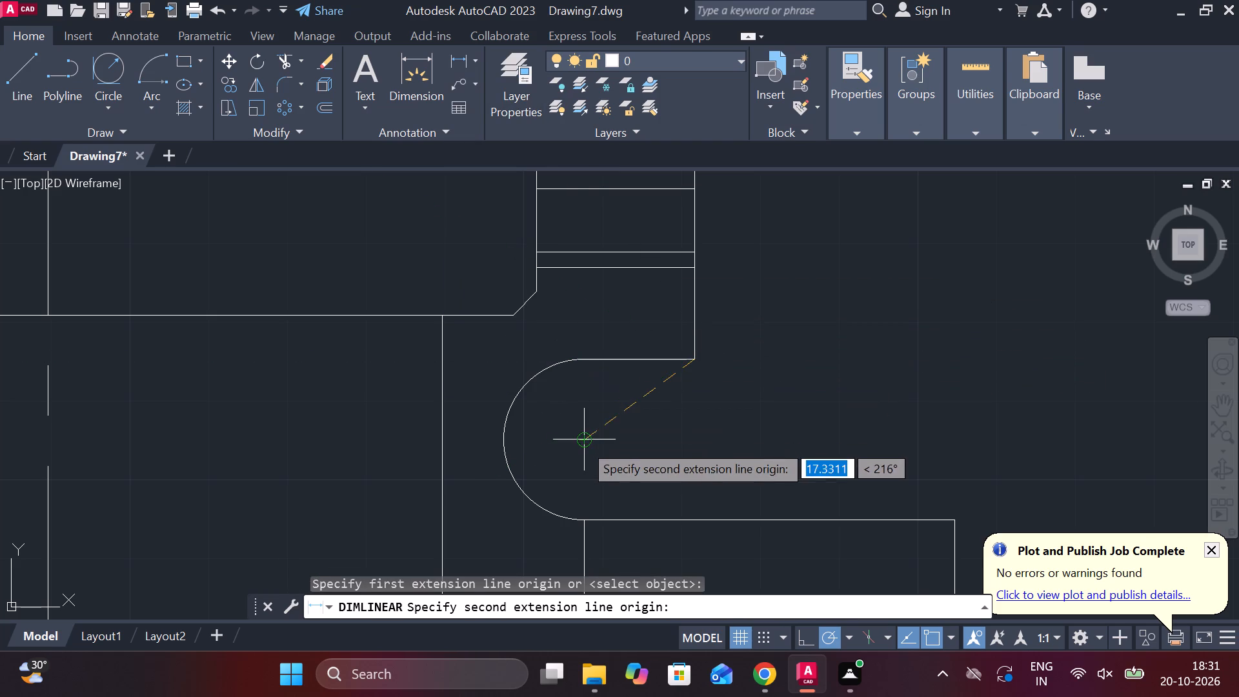
pyautogui.click(583, 443)
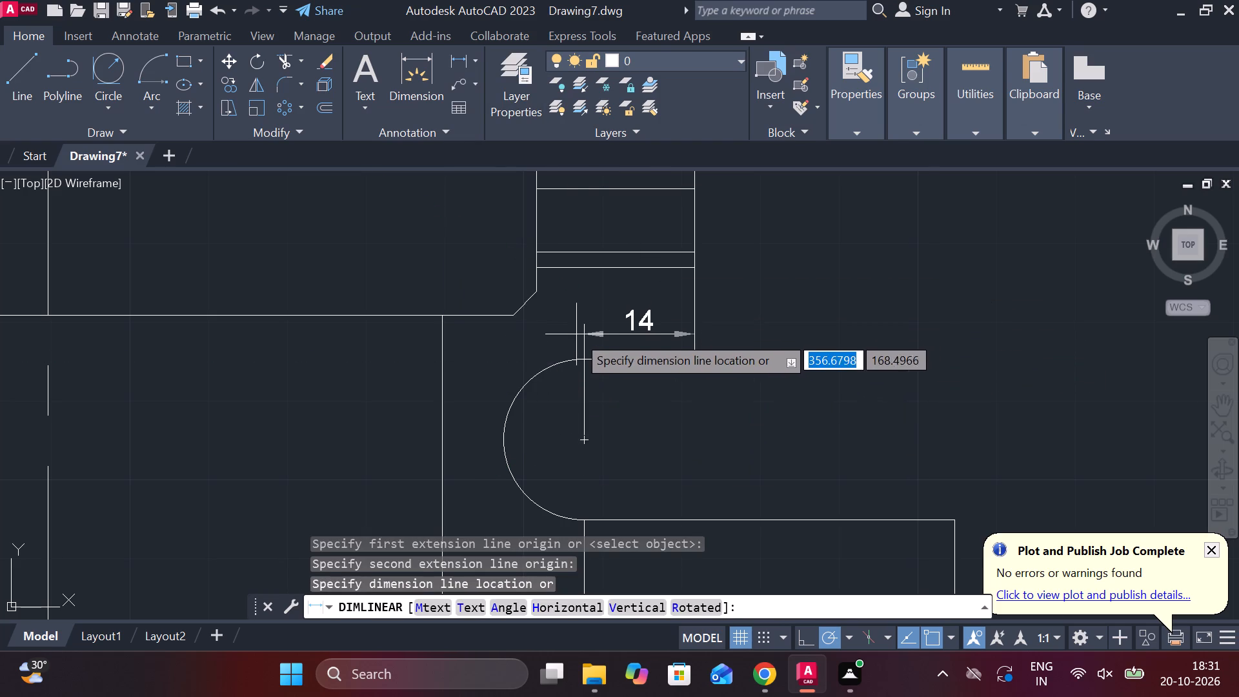
pyautogui.scroll(-1, 574, 330)
pyautogui.moveTo(574, 326); pyautogui.dragTo(567, 376, button='middle')
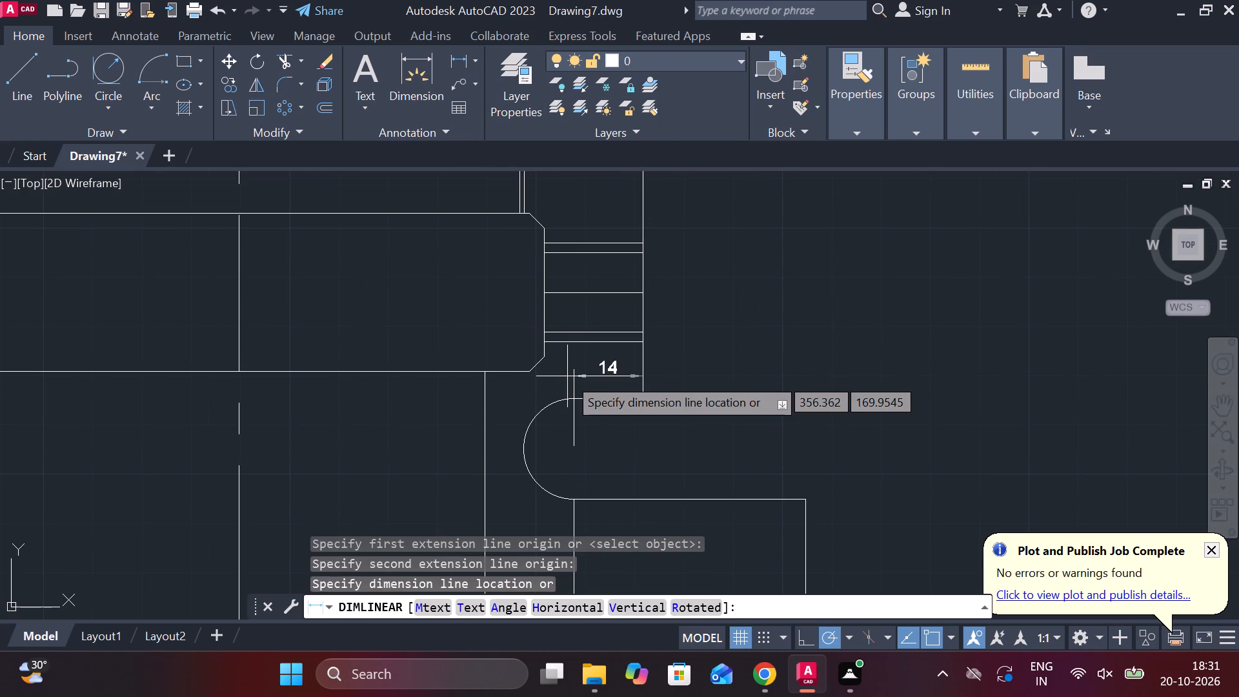
pyautogui.press('Escape')
# Offset the right wall line beside the stub outward by 1.
pyautogui.scroll(-1, 567, 376)
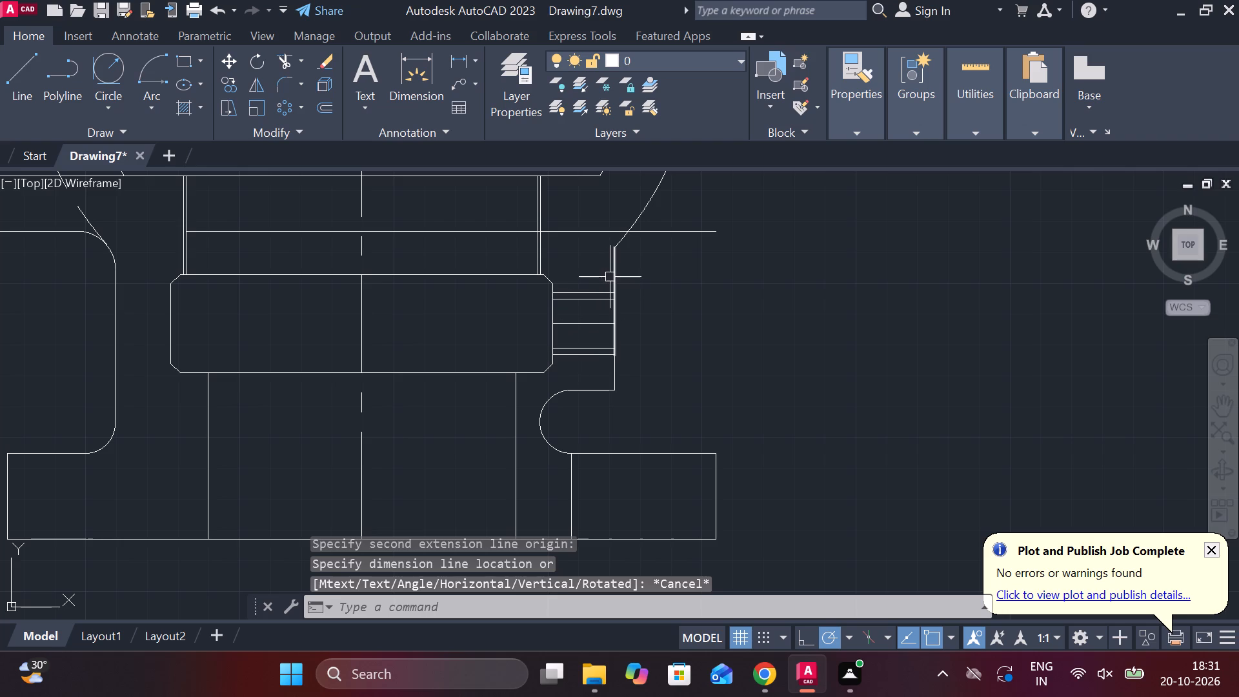
pyautogui.click(610, 277)
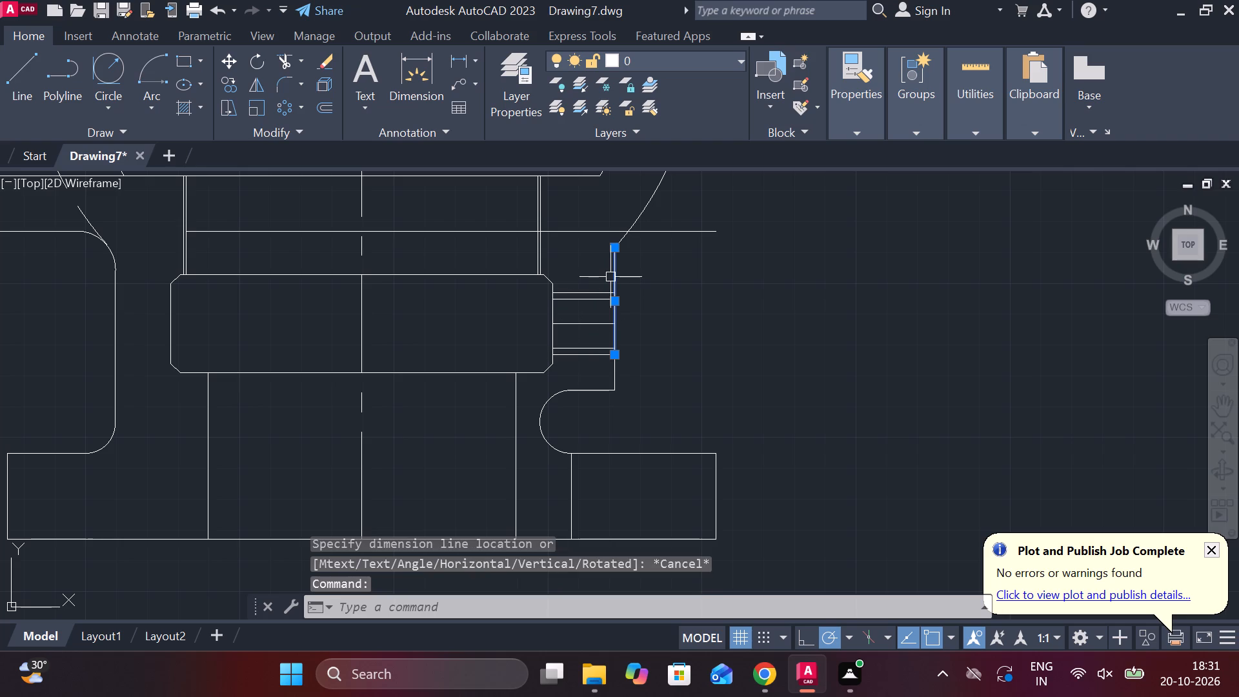
pyautogui.press('o')
pyautogui.press('Return')
pyautogui.press('Return')
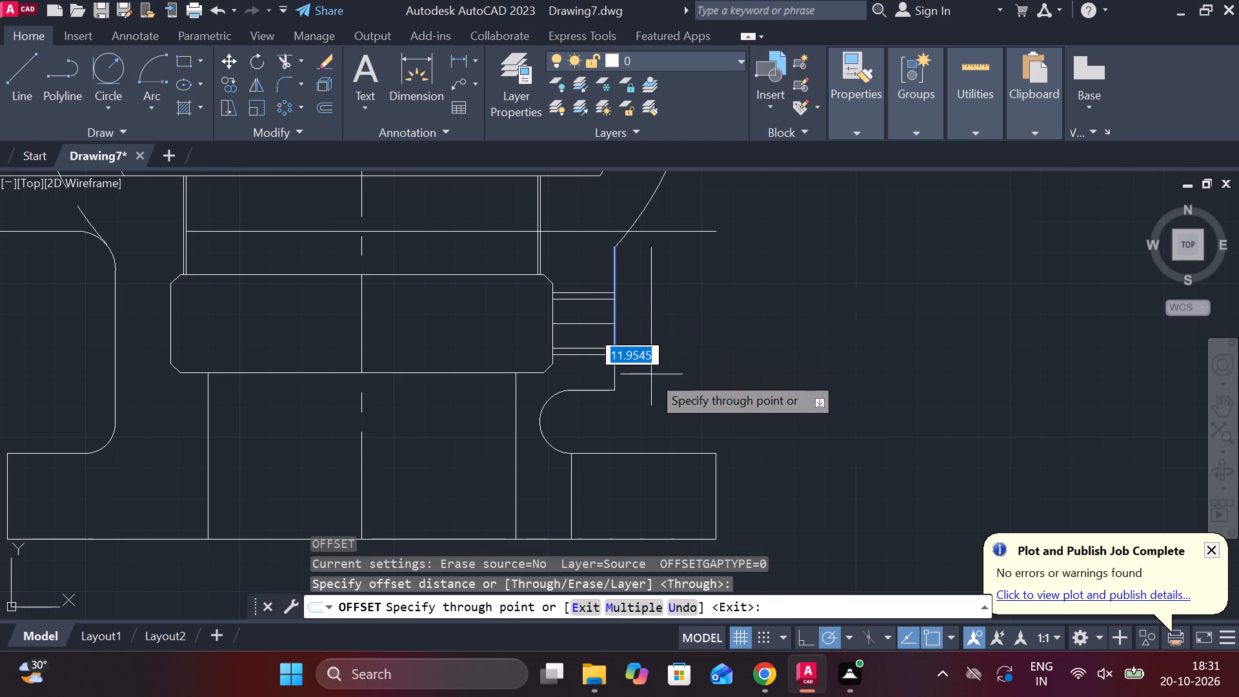
pyautogui.write('1')
pyautogui.press('space')
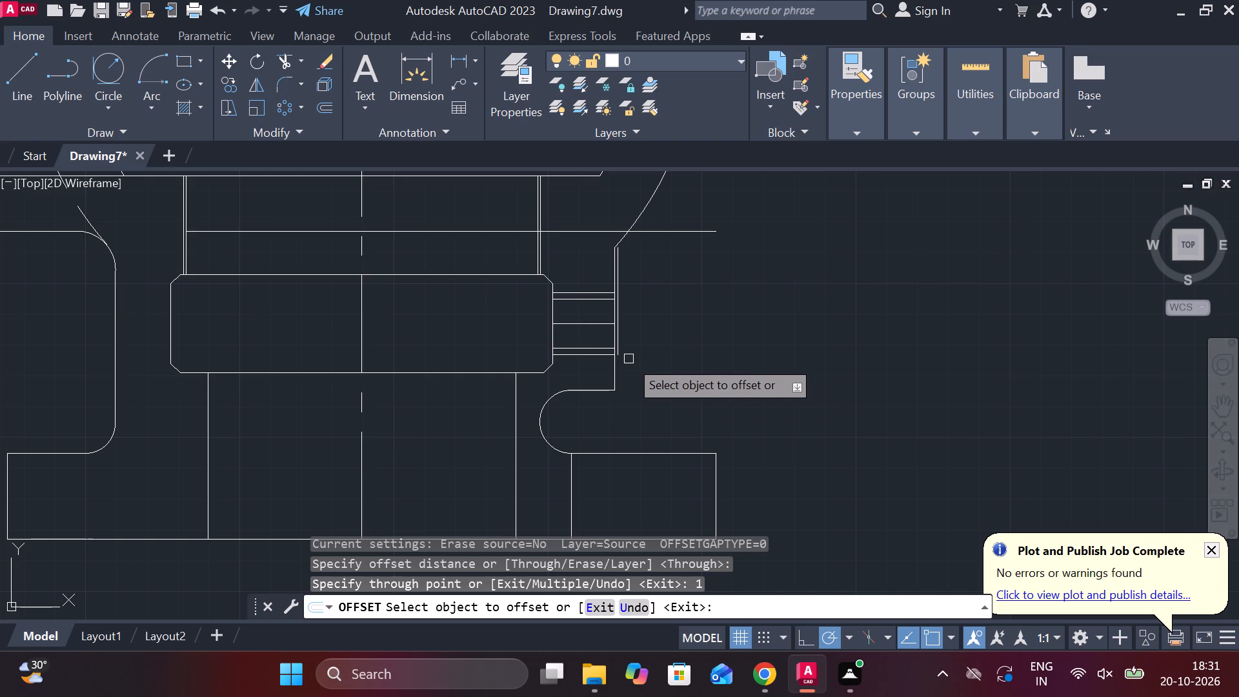
pyautogui.scroll(2, 629, 359)
pyautogui.press('Escape')
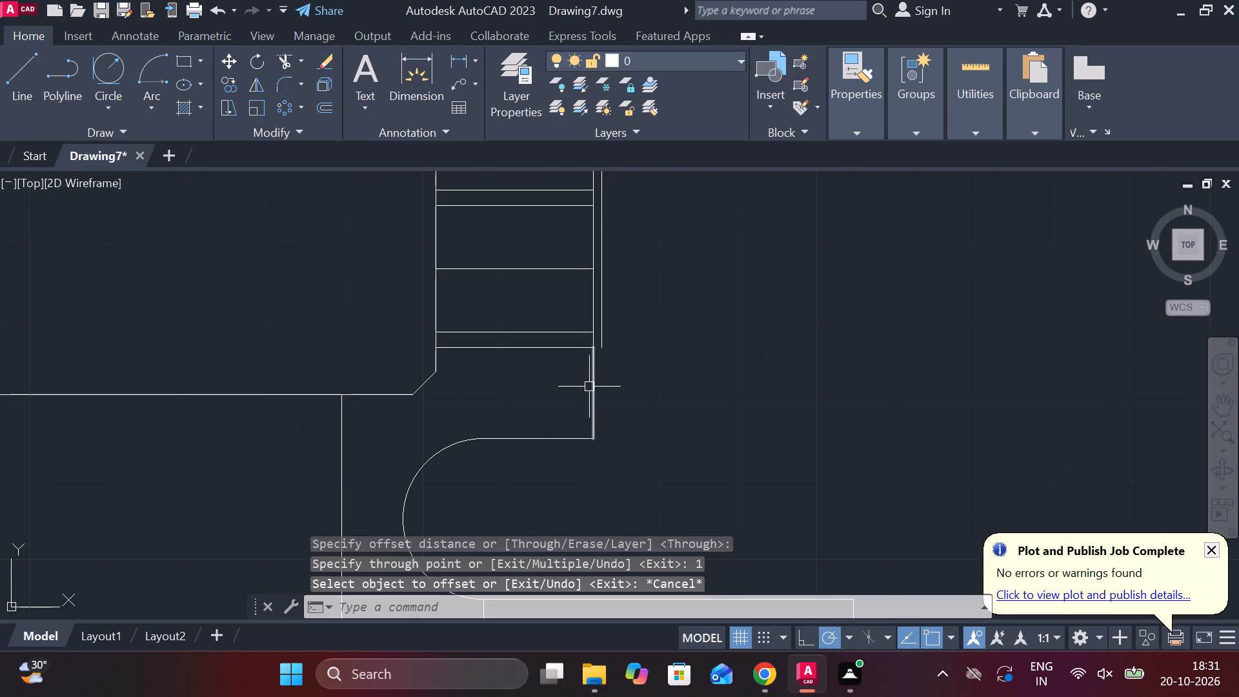
# Erase the original right wall's short lower segment between the stub and the recess's horizontal edge.
pyautogui.click(593, 374)
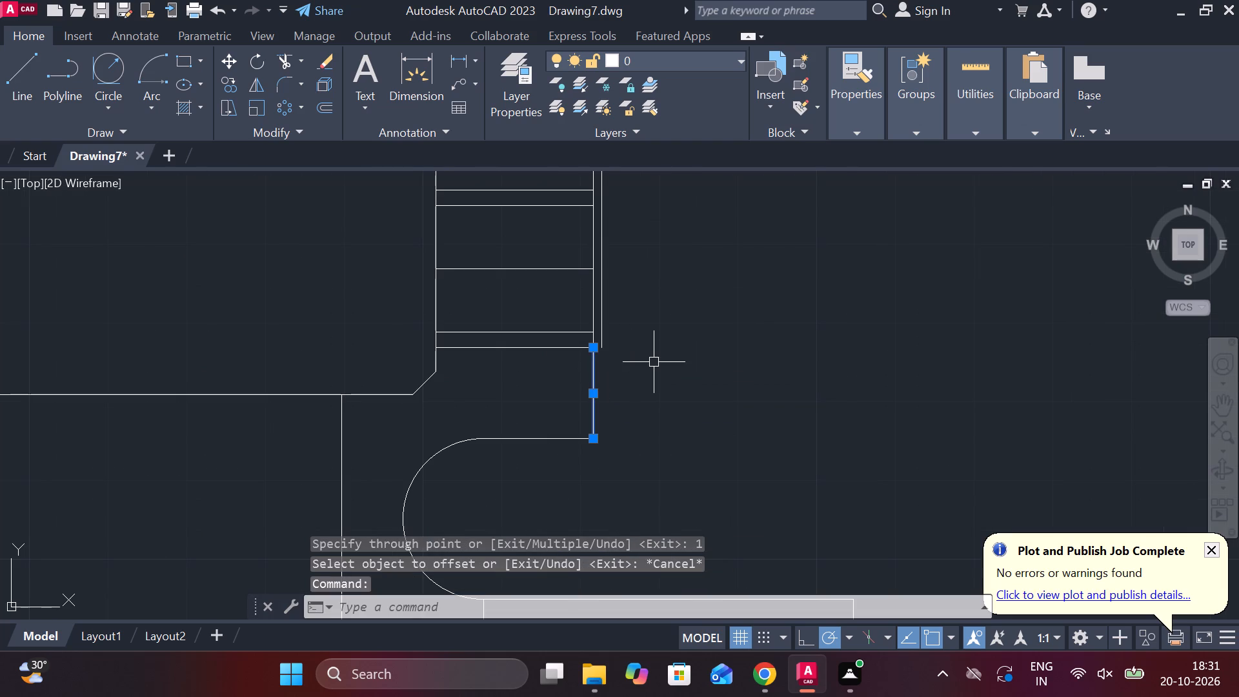
pyautogui.write('e')
pyautogui.press('space')
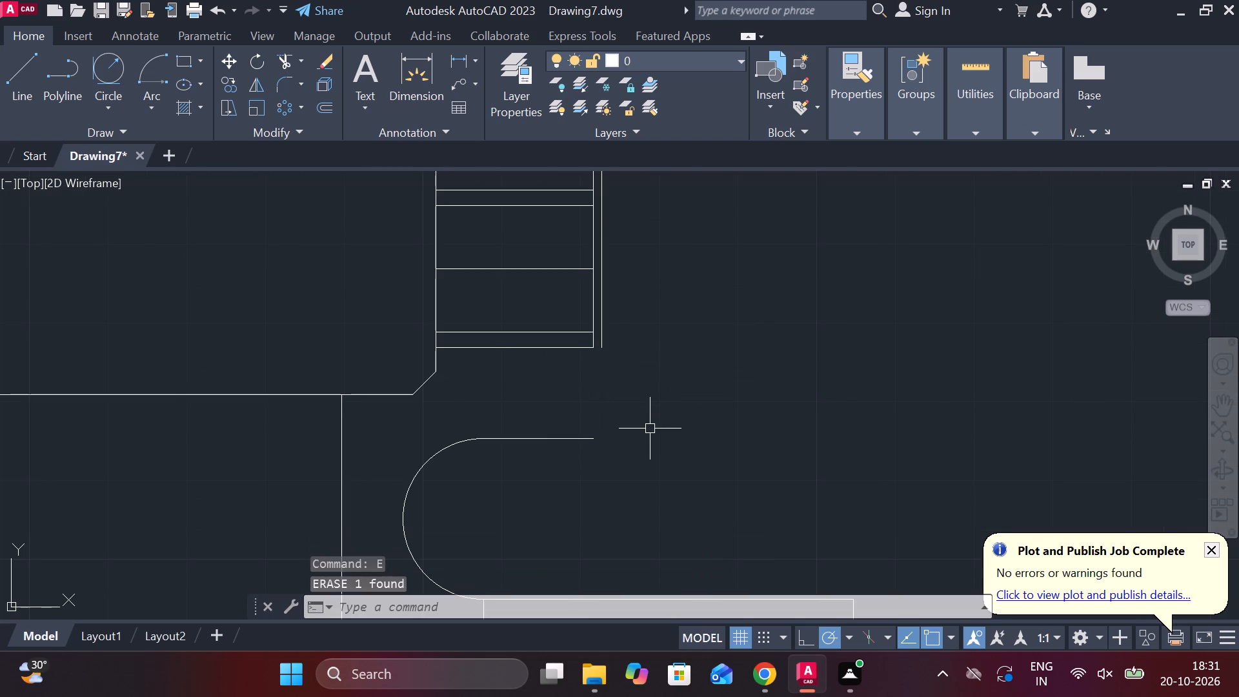
# Lengthen the recess's upper horizontal edge outward by 1 at its wall end.
pyautogui.click(587, 439)
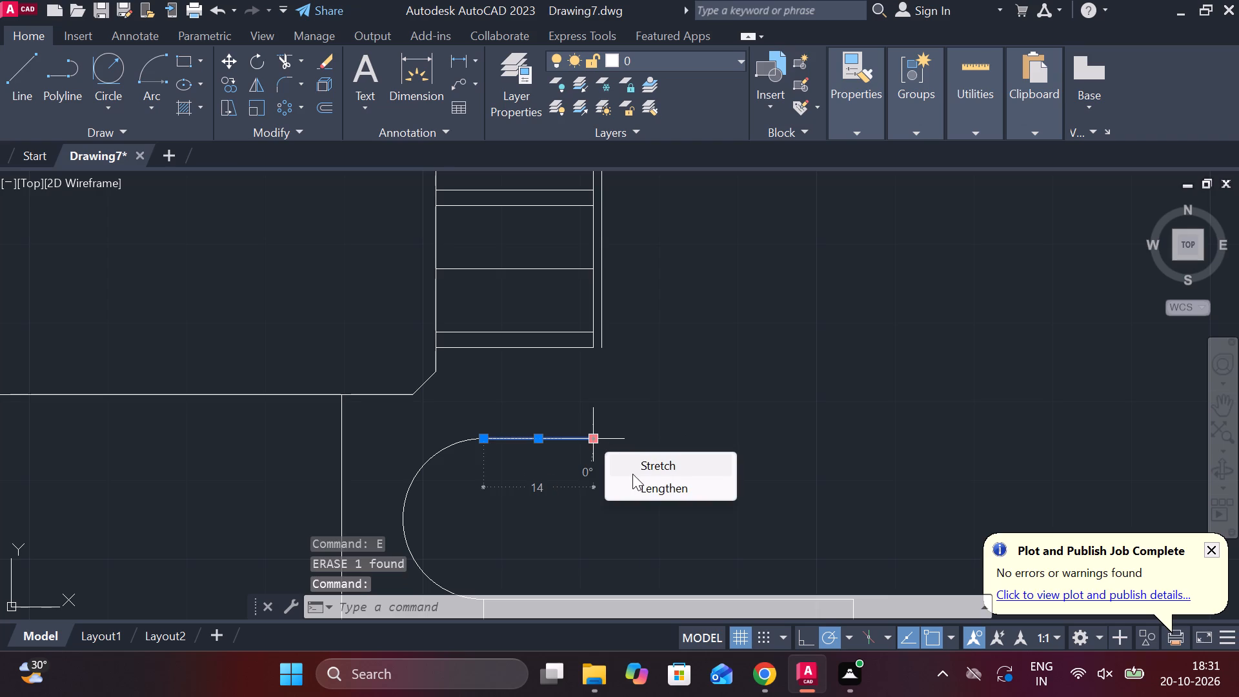
pyautogui.click(644, 483)
pyautogui.write('1')
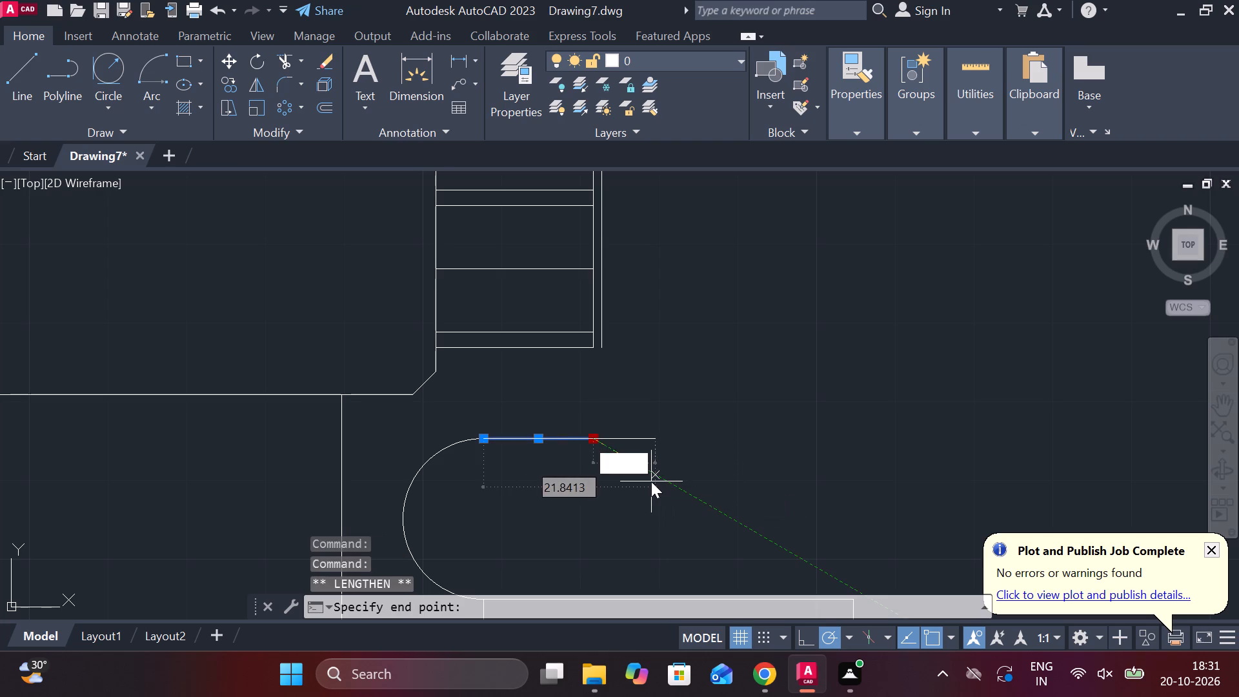
pyautogui.press('space')
pyautogui.press('Escape')
# Extend the offset wall line down to the recess's upper horizontal edge.
pyautogui.write('ex')
pyautogui.press('space')
pyautogui.click(603, 326)
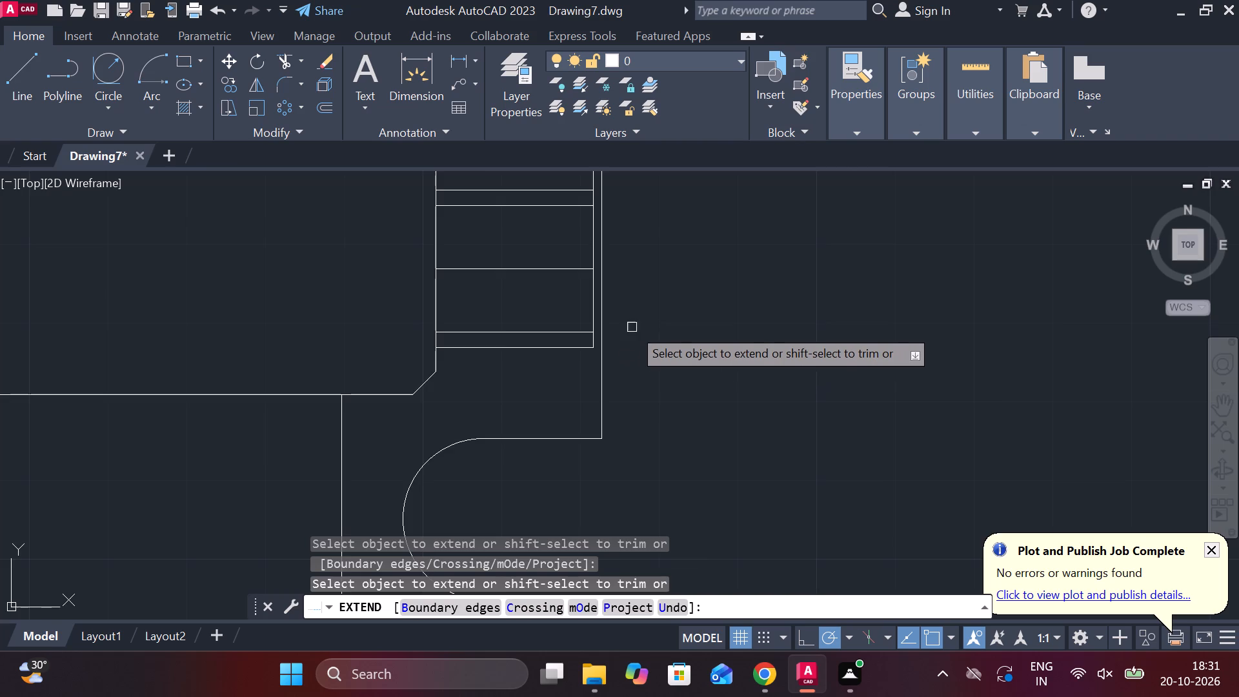
pyautogui.scroll(-1, 632, 327)
pyautogui.moveTo(630, 315); pyautogui.dragTo(631, 411, button='middle')
pyautogui.scroll(1, 628, 304)
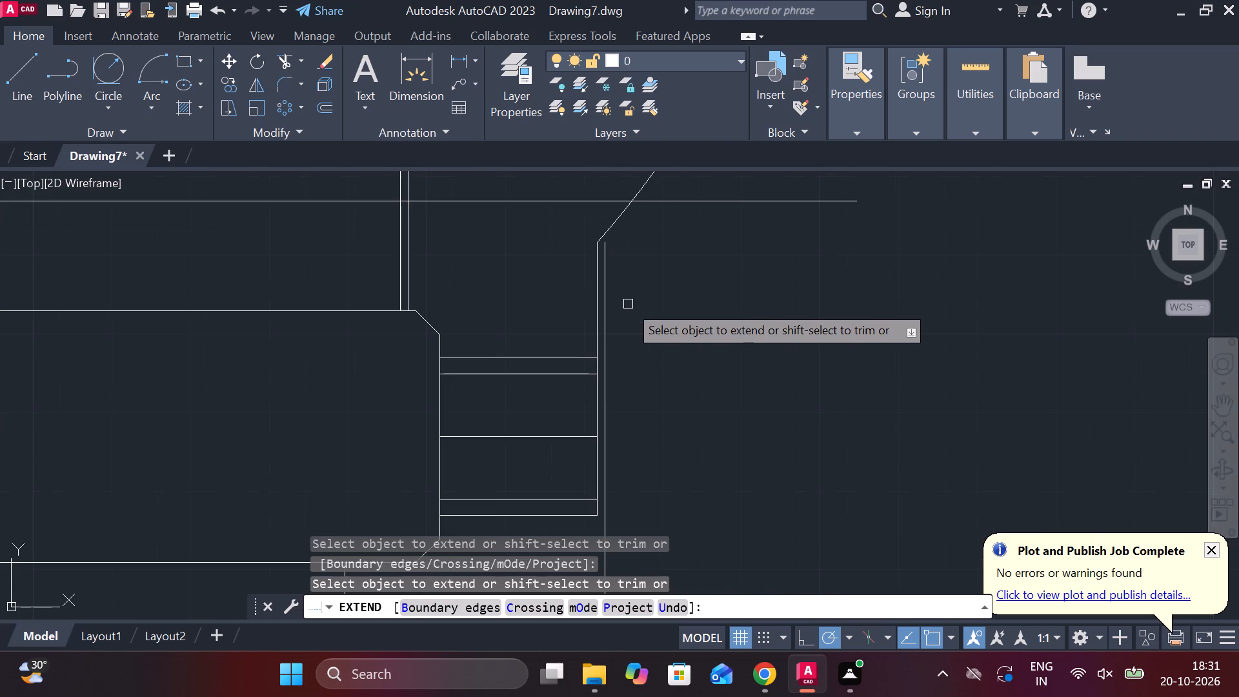
pyautogui.scroll(1, 629, 268)
pyautogui.moveTo(632, 268); pyautogui.dragTo(661, 354, button='middle')
pyautogui.press('Escape')
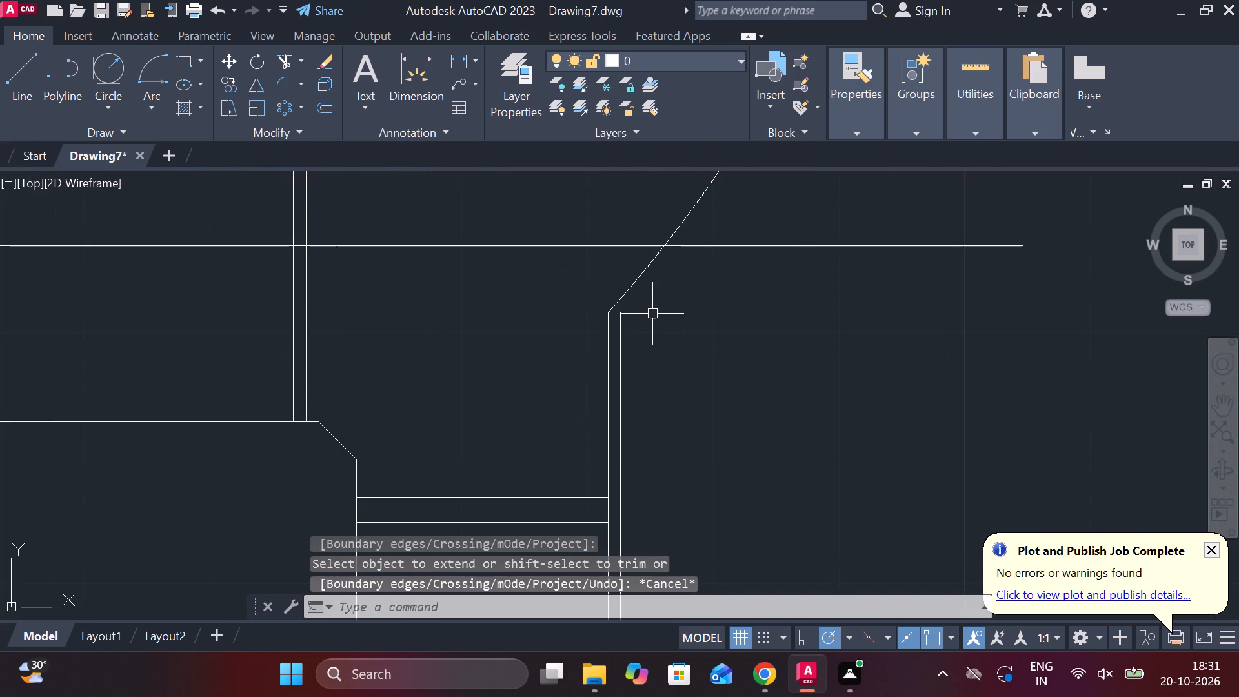
# Draw a short slanted line from the offset wall's top end up and inward across the outer body arc.
pyautogui.press('l')
pyautogui.press('Return')
pyautogui.scroll(3, 649, 309)
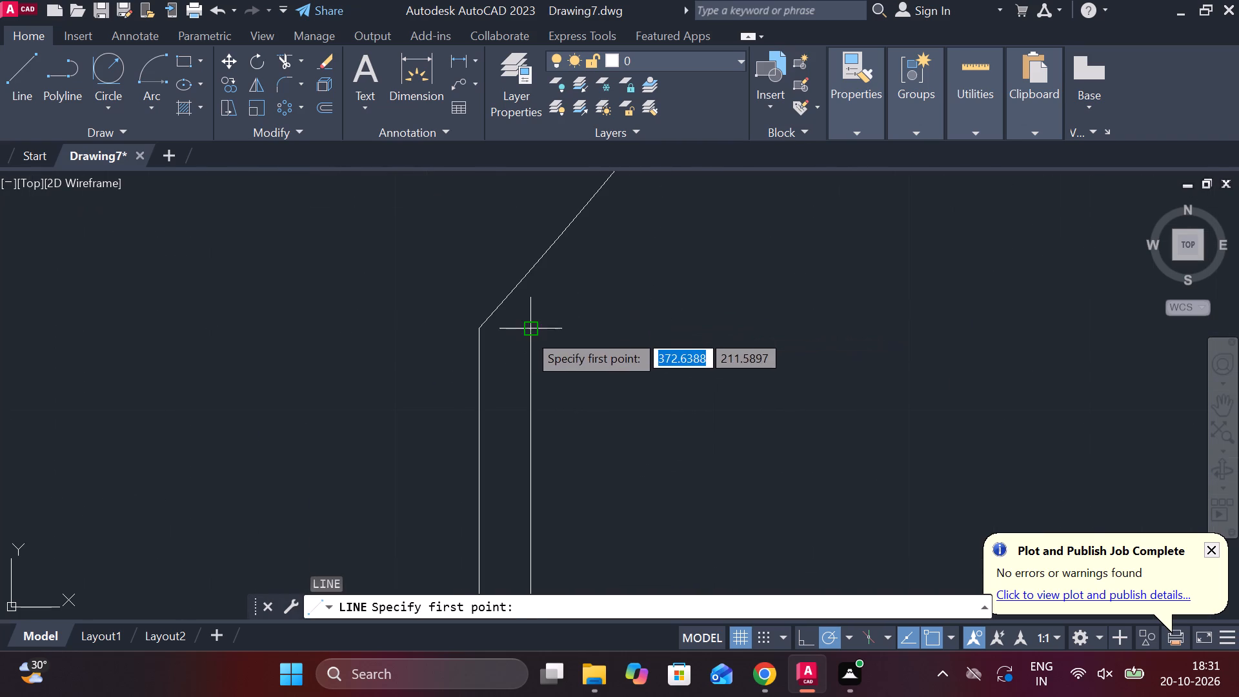
pyautogui.click(527, 332)
pyautogui.click(434, 261)
pyautogui.press('Escape')
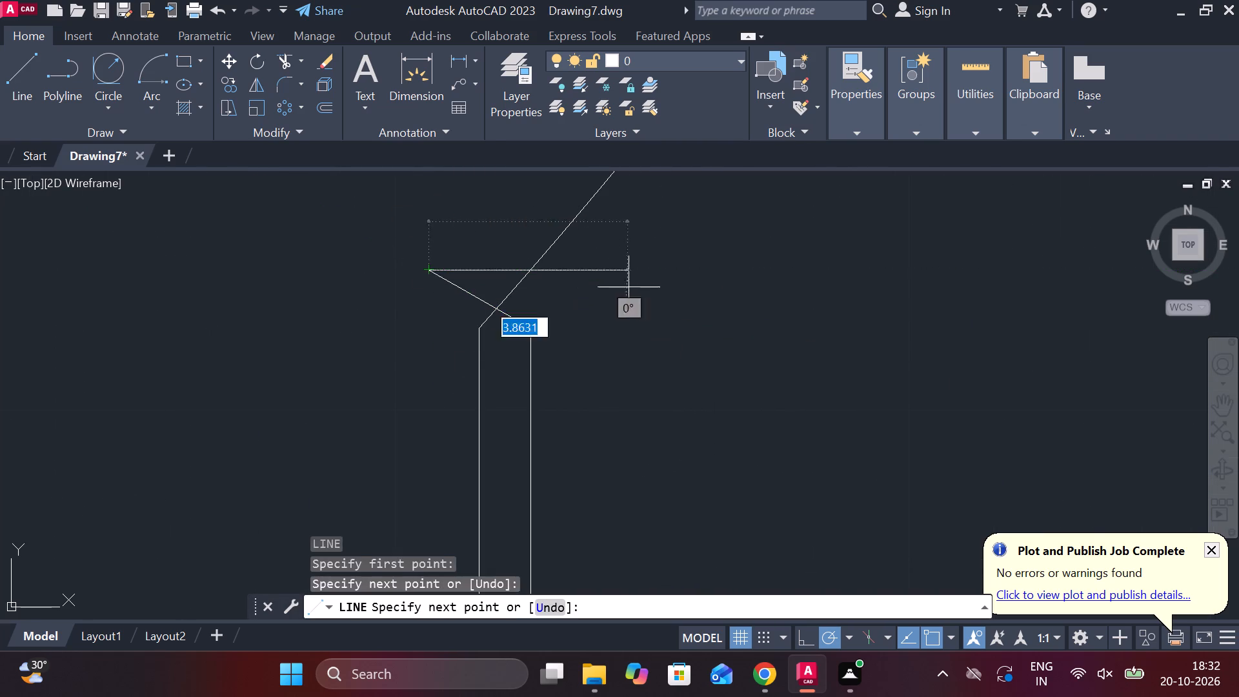
# Trim the slanted line's excess beyond the body arc, the arc's lower tail and the original inner wall line.
pyautogui.write('tr')
pyautogui.press('space')
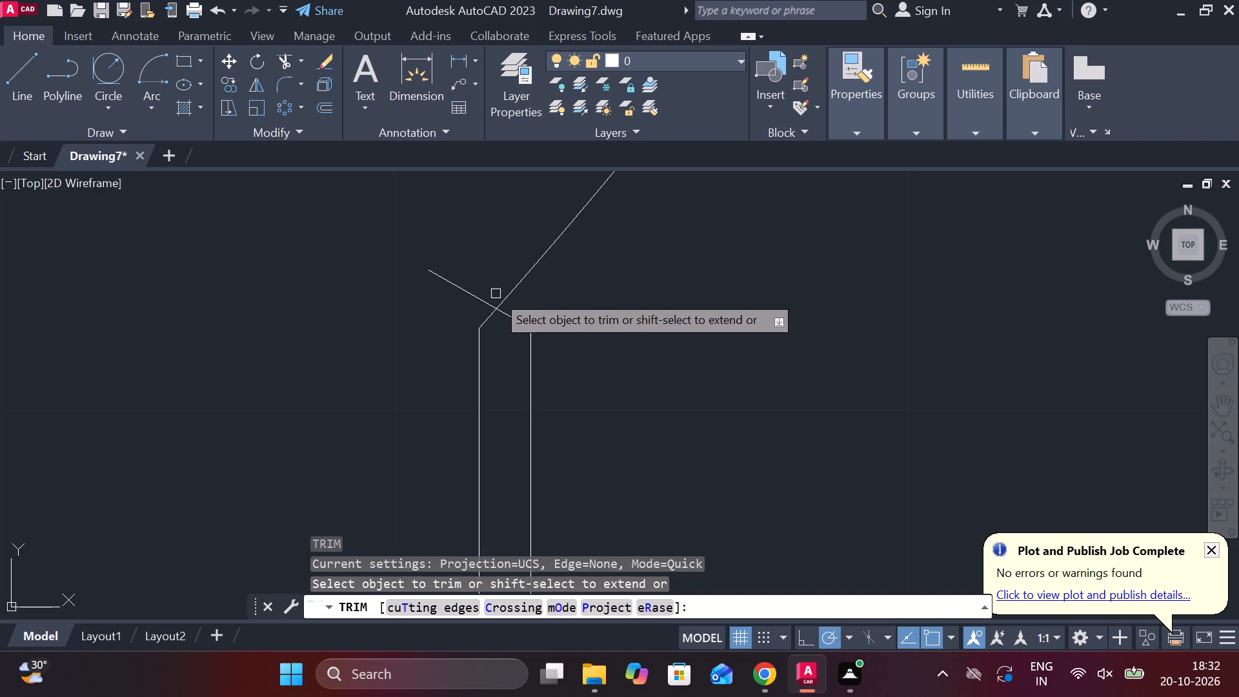
pyautogui.click(484, 294)
pyautogui.click(486, 321)
pyautogui.click(481, 338)
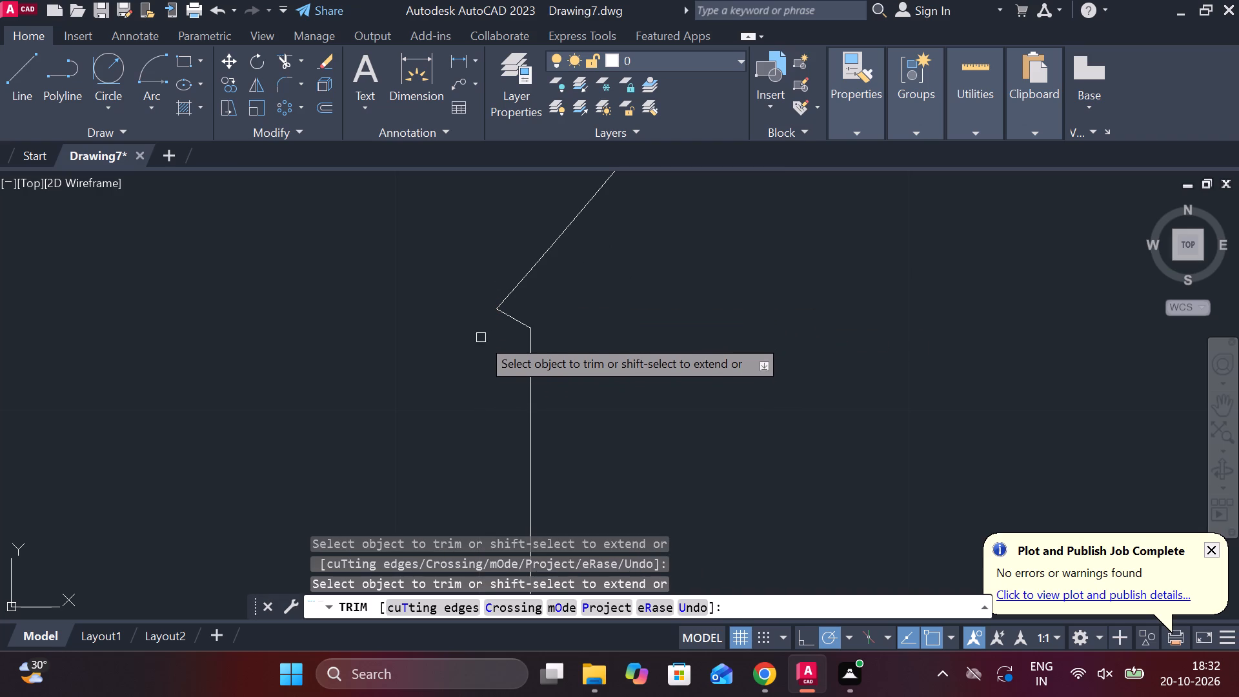
pyautogui.scroll(-2, 572, 363)
pyautogui.moveTo(610, 442); pyautogui.dragTo(644, 289, button='middle')
pyautogui.scroll(-1, 659, 328)
pyautogui.moveTo(661, 400); pyautogui.dragTo(638, 278, button='middle')
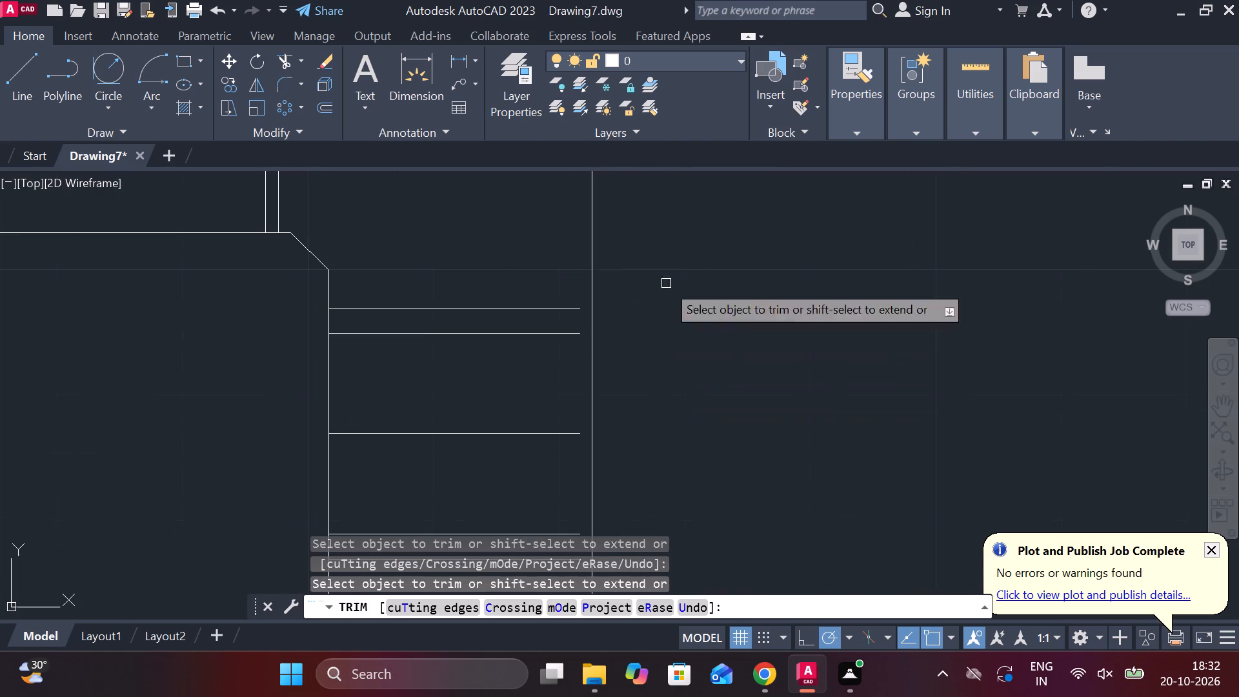
pyautogui.press('Escape')
# Extend the stub's five horizontal lines outward to the new right wall.
pyautogui.write('ex')
pyautogui.press('space')
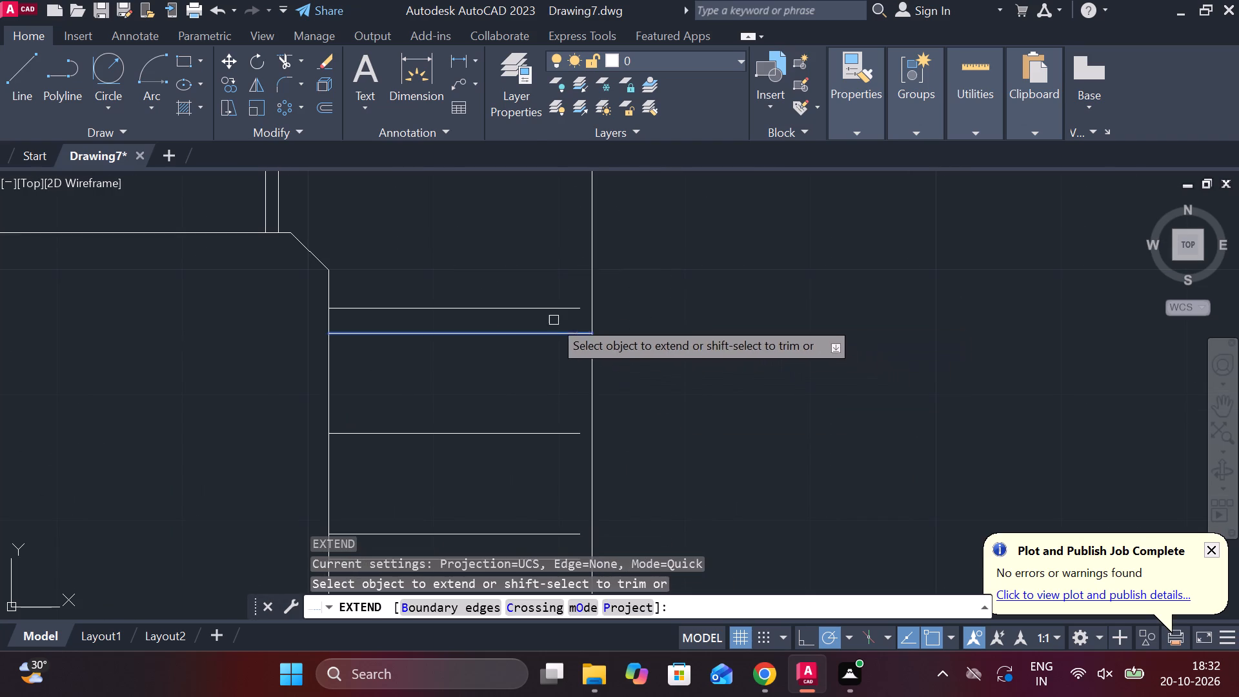
pyautogui.click(548, 312)
pyautogui.click(553, 334)
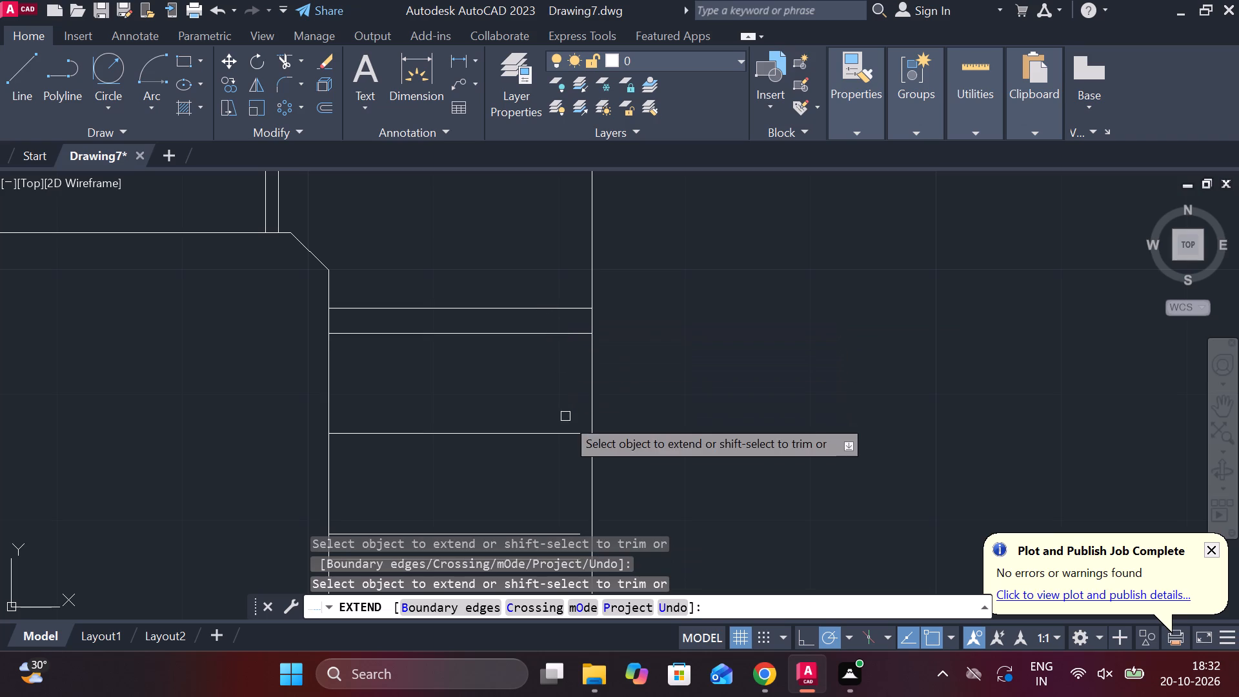
pyautogui.click(561, 429)
pyautogui.scroll(-2, 616, 427)
pyautogui.click(574, 482)
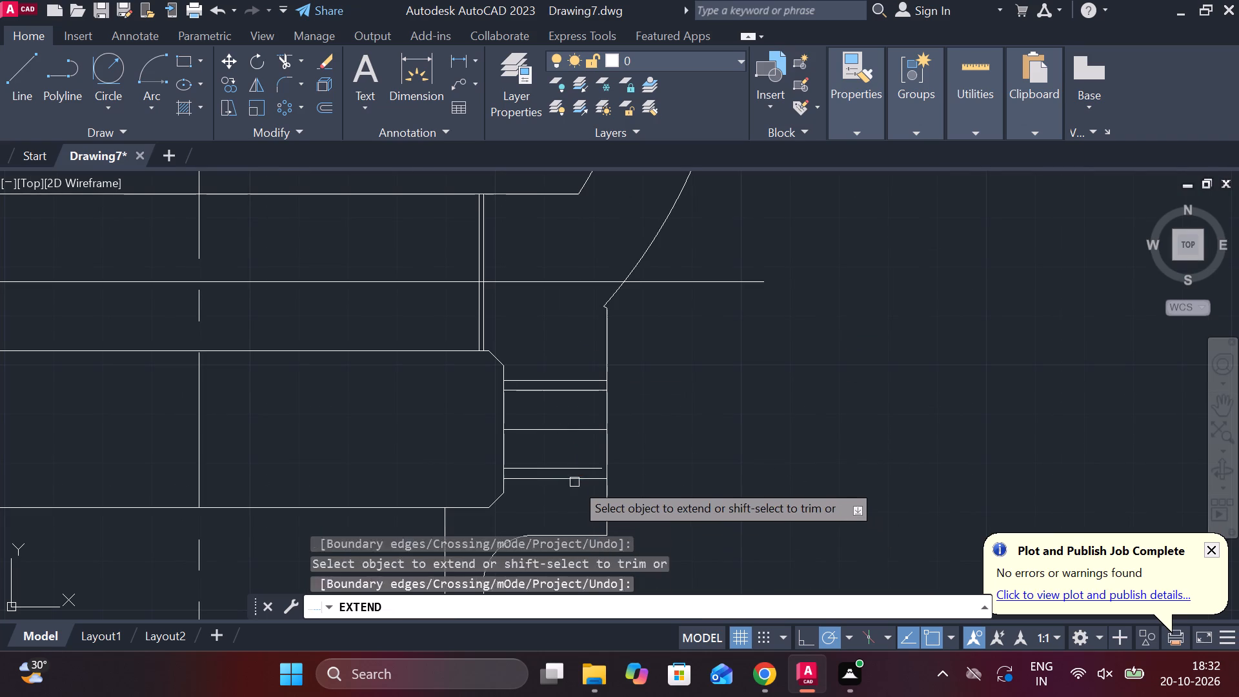
pyautogui.click(576, 472)
pyautogui.scroll(-2, 629, 466)
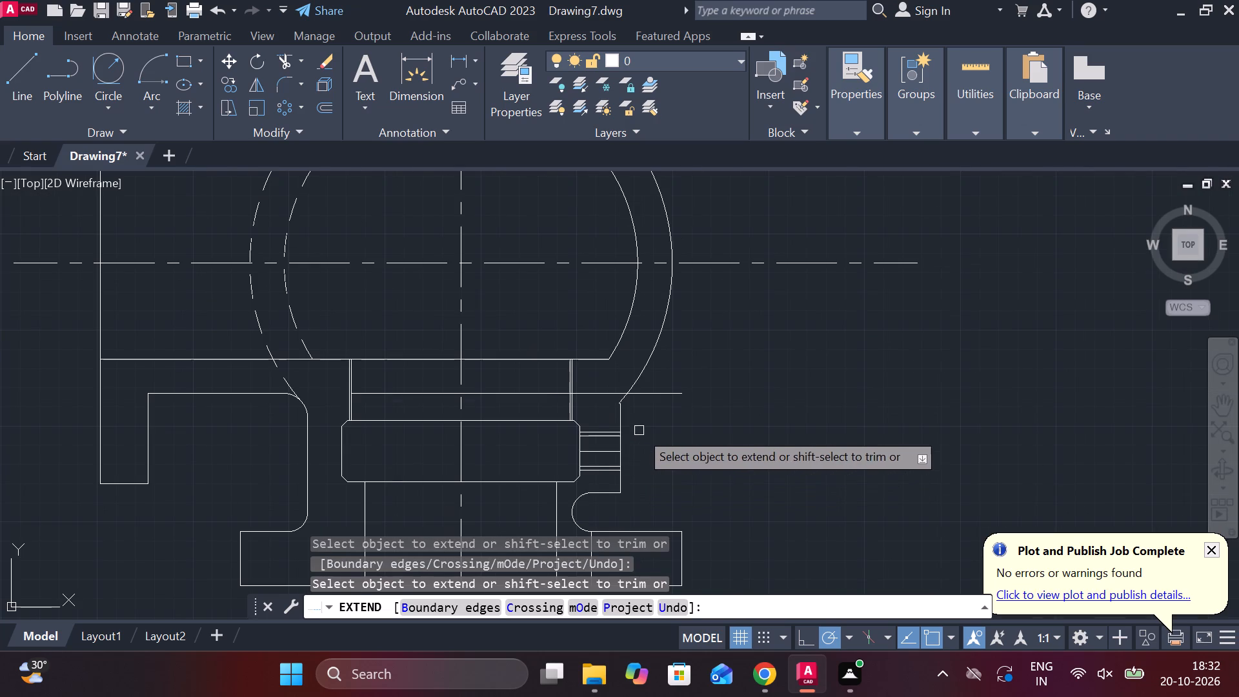
pyautogui.scroll(-1, 658, 405)
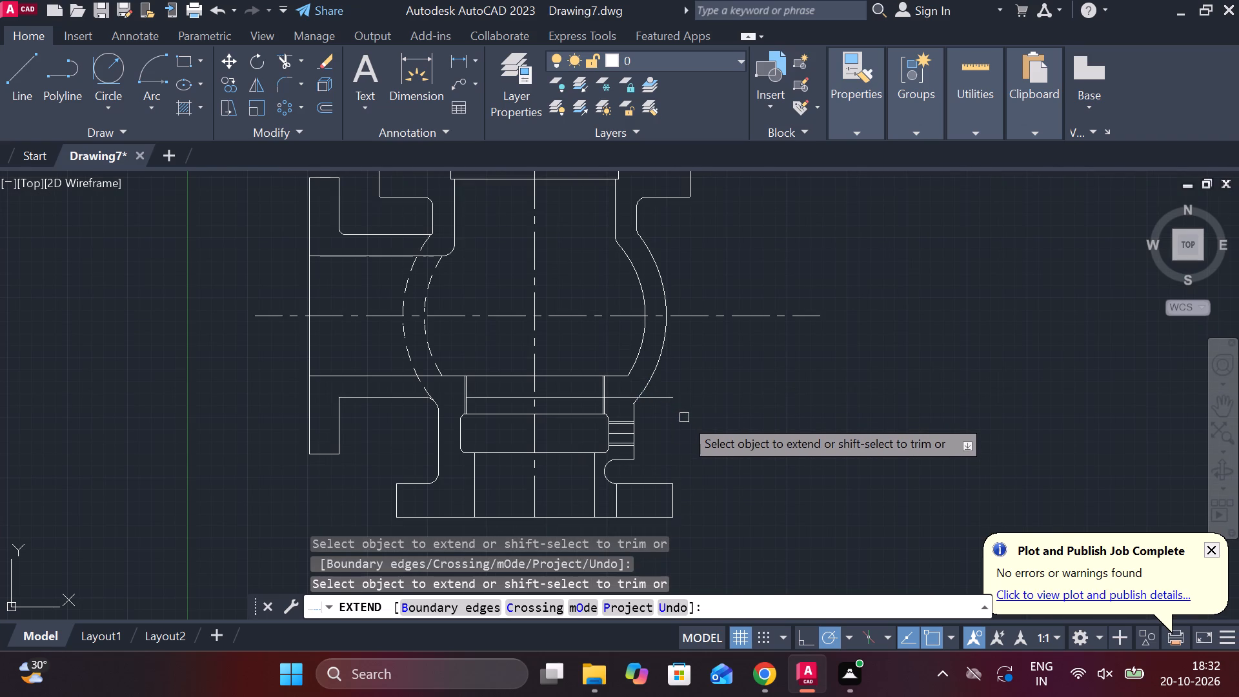
pyautogui.moveTo(696, 423); pyautogui.dragTo(759, 427, button='middle')
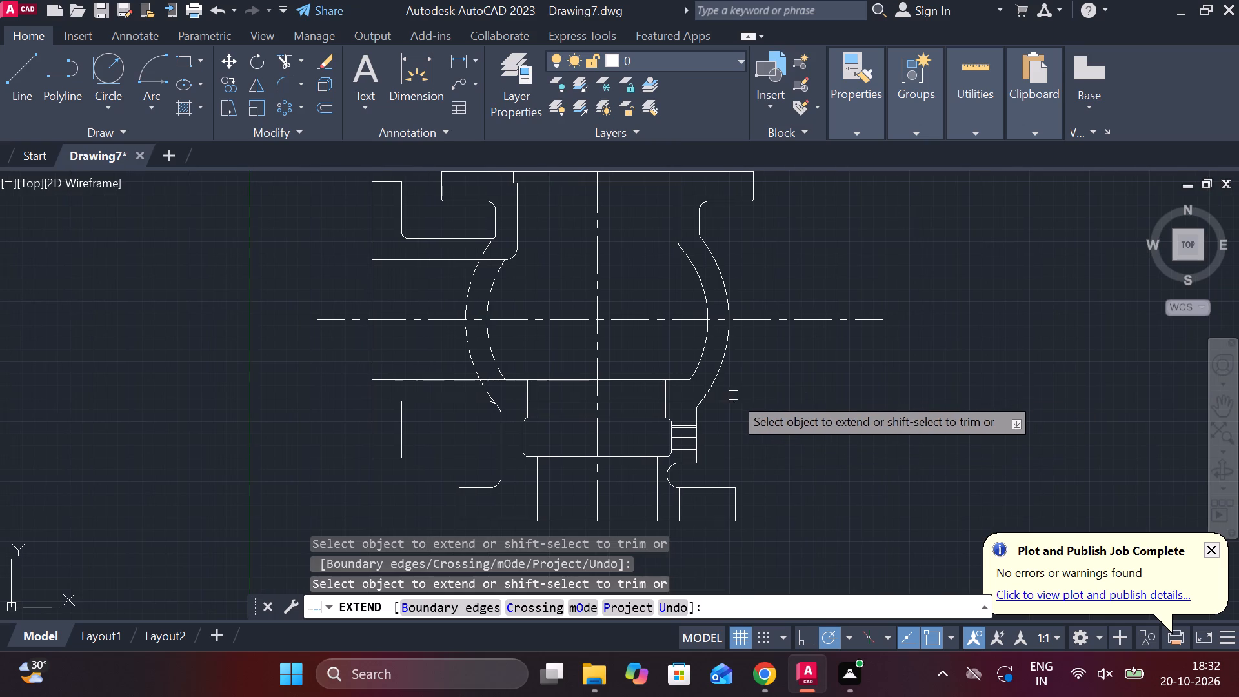
pyautogui.click(729, 401)
pyautogui.press('Escape')
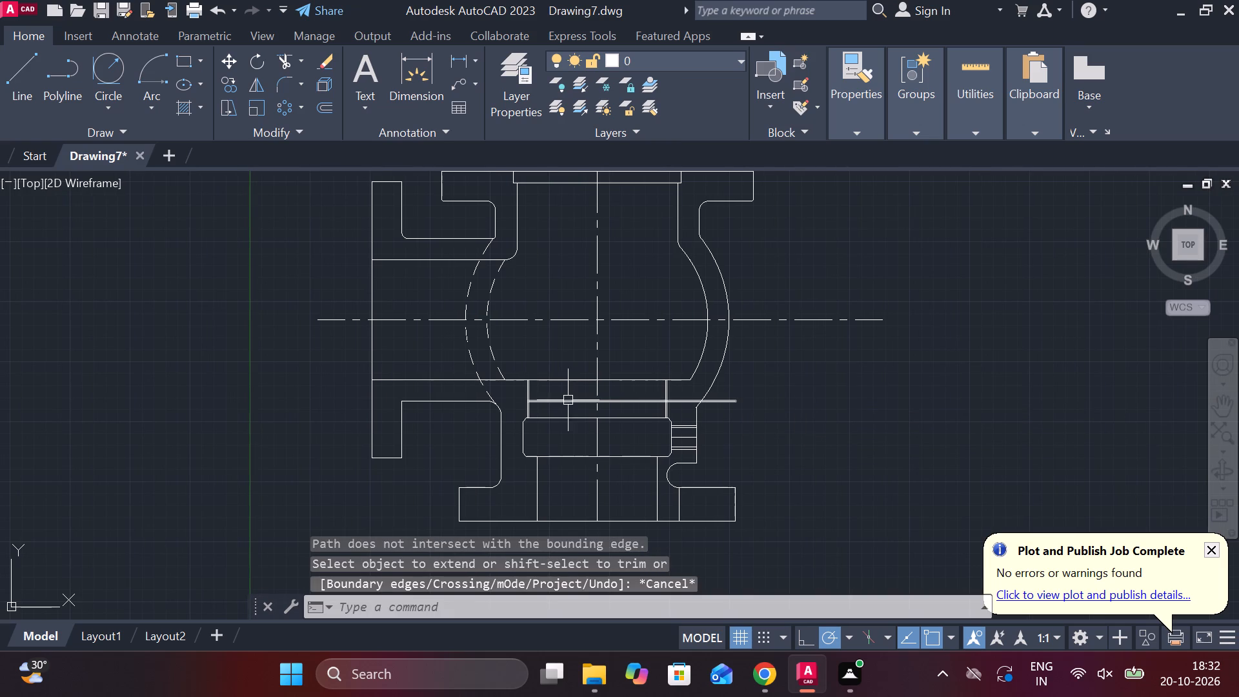
# Erase the long horizontal construction line crossing the neck above the boss block.
pyautogui.click(625, 403)
pyautogui.write('e')
pyautogui.press('space')
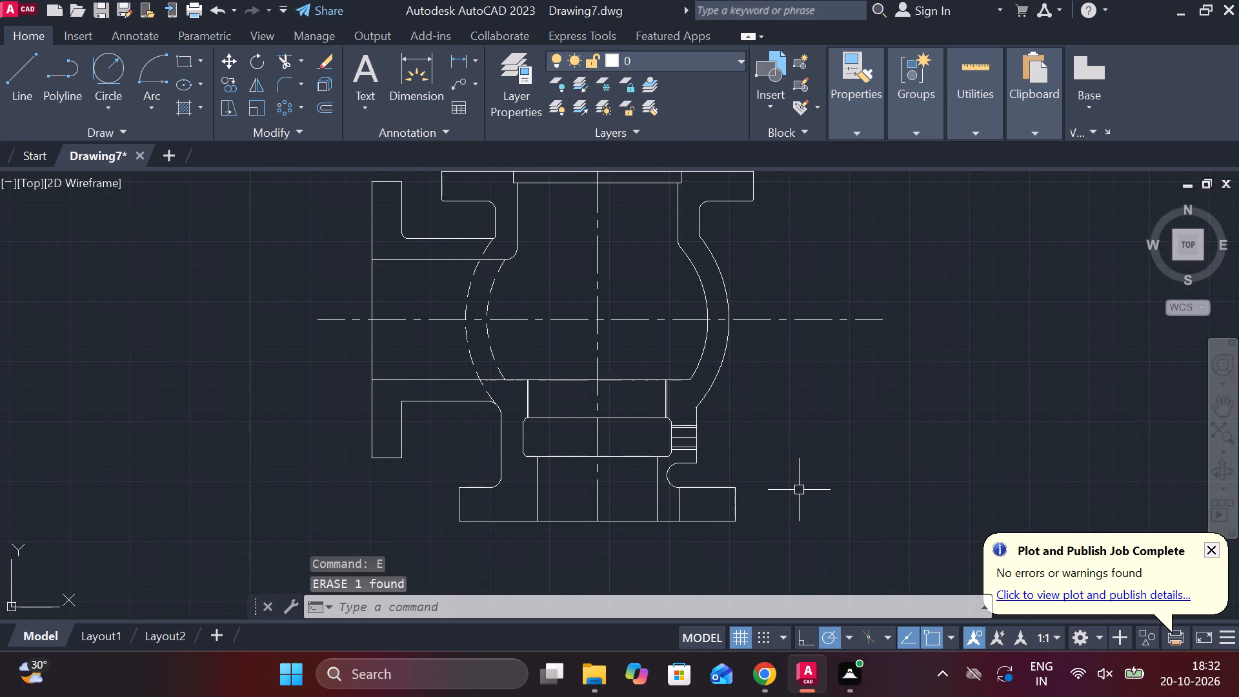
# Trim away the vertical line inside the right base flange below the recess arc.
pyautogui.moveTo(799, 489); pyautogui.dragTo(792, 361, button='middle')
pyautogui.write('tr')
pyautogui.press('space')
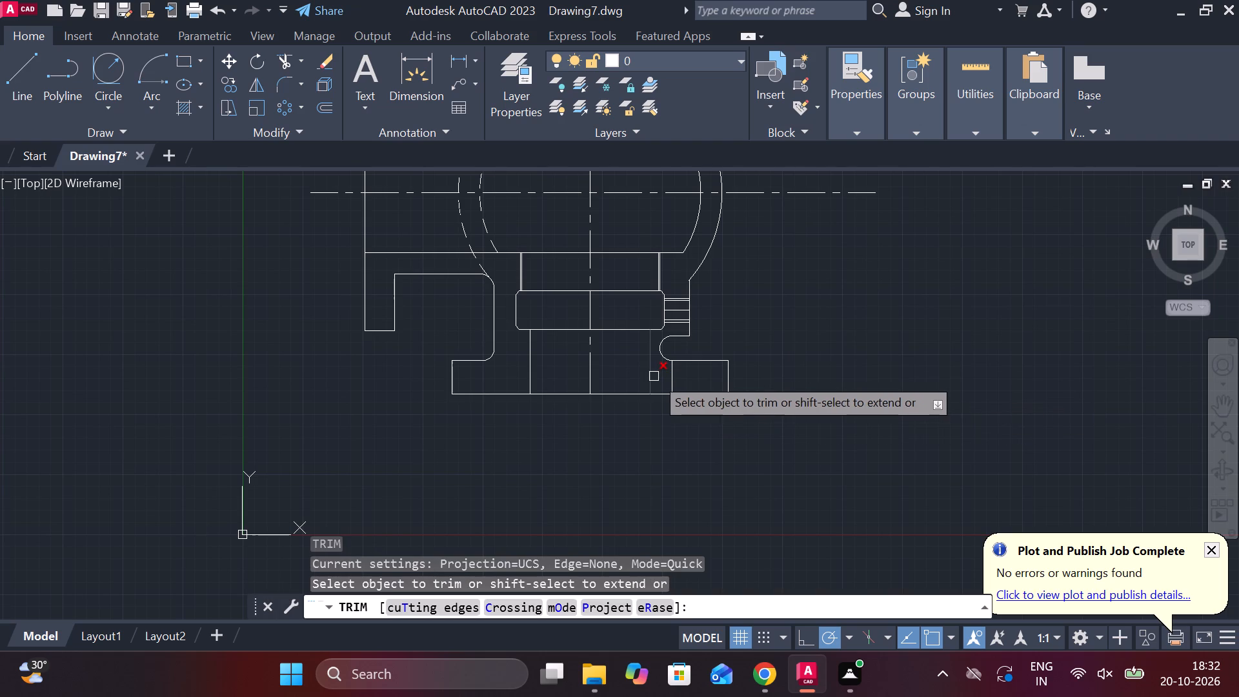
pyautogui.click(675, 376)
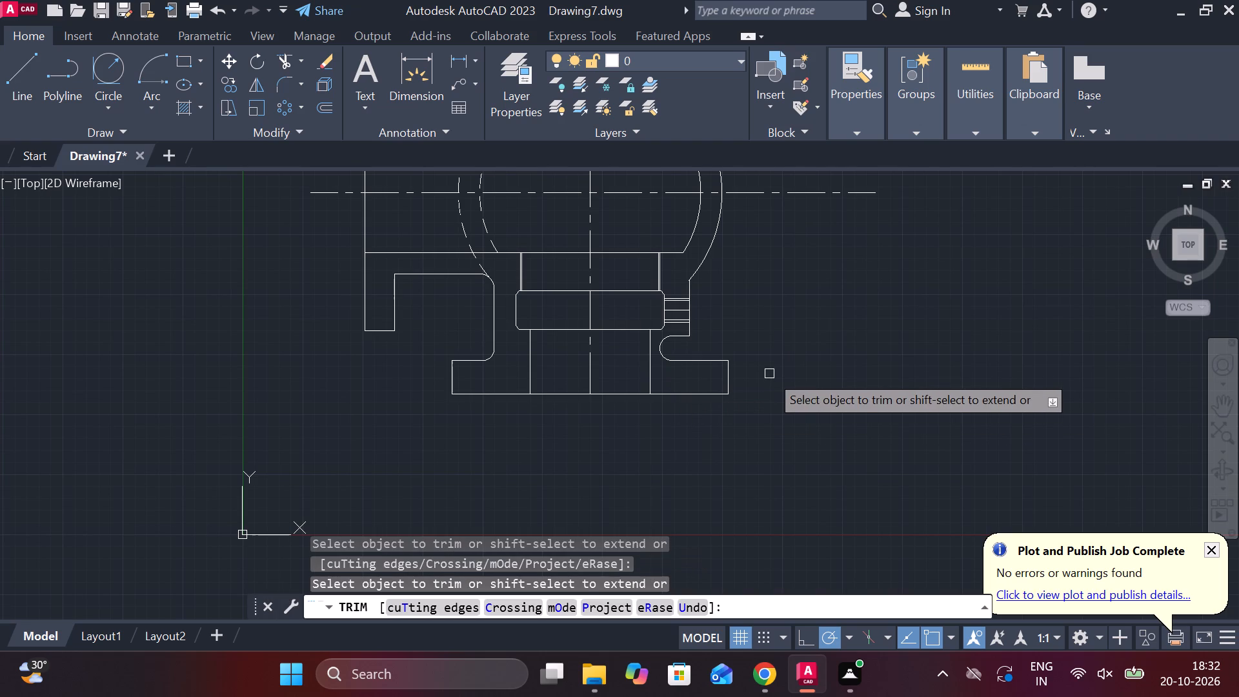
pyautogui.press('Escape')
pyautogui.scroll(-1, 751, 303)
pyautogui.moveTo(778, 304); pyautogui.dragTo(750, 425, button='middle')
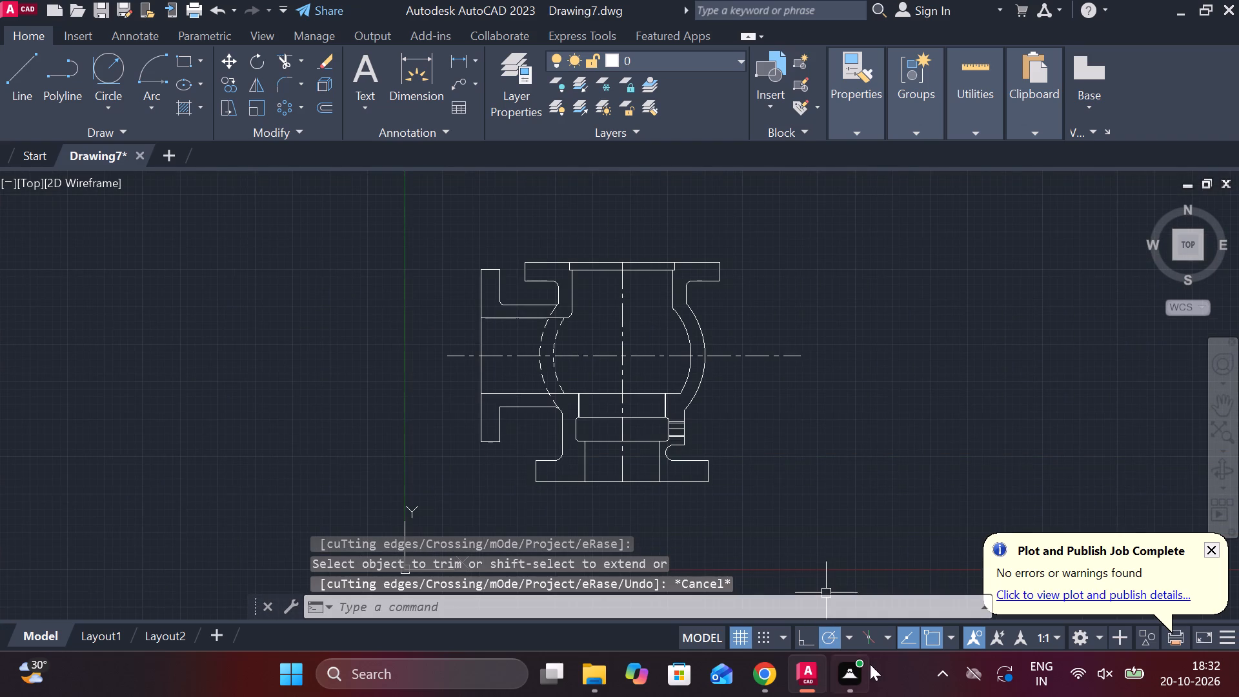
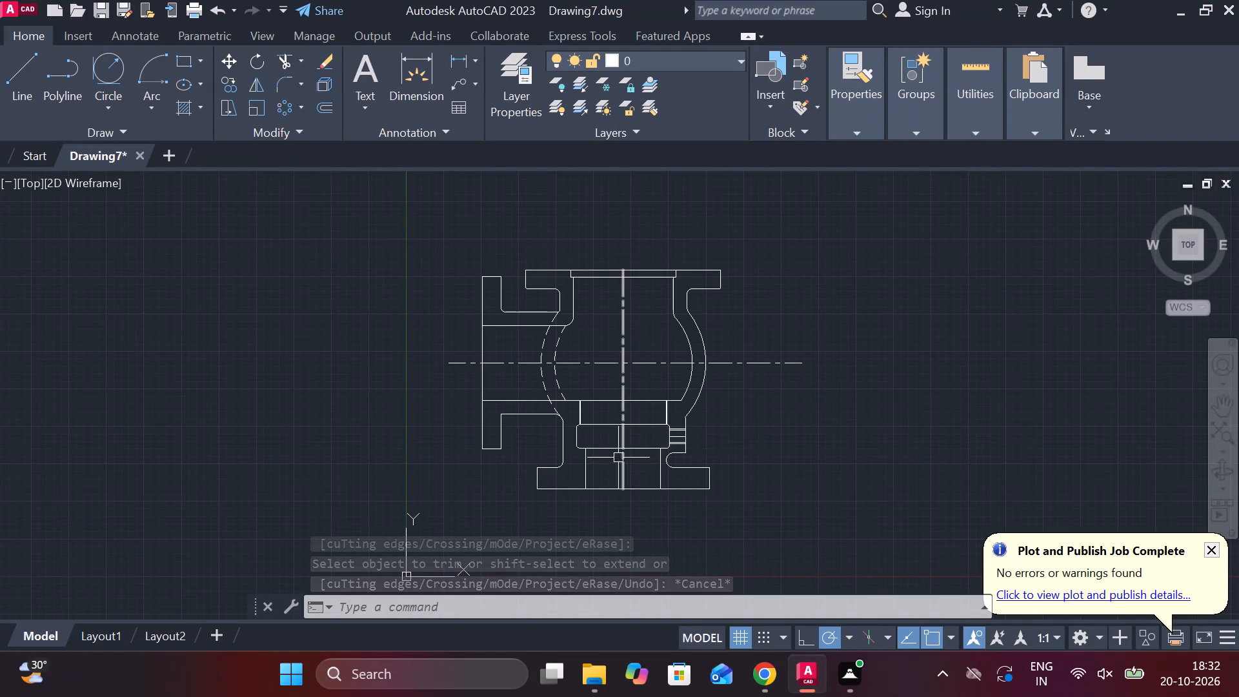
# Examine the finished valve-body outline, from the boss block and base up to the top flange and left branch.
pyautogui.moveTo(614, 450); pyautogui.dragTo(603, 401, button='middle')
pyautogui.scroll(1, 537, 339)
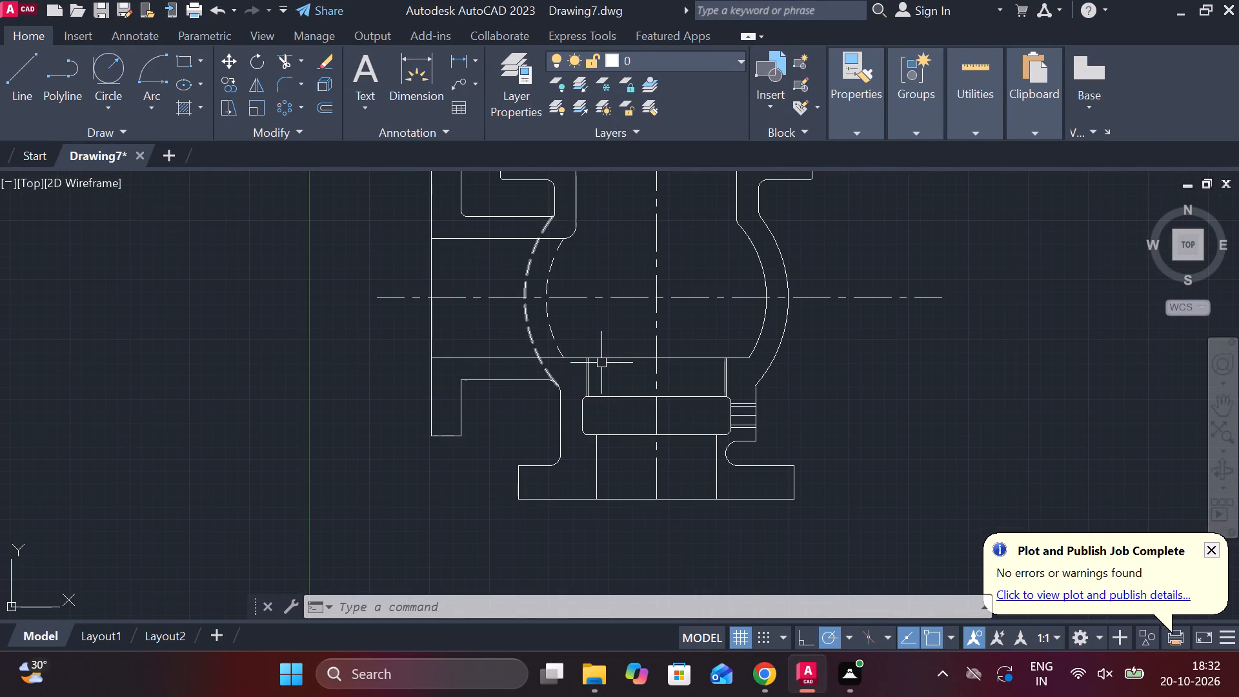
pyautogui.scroll(2, 616, 363)
pyautogui.moveTo(602, 349); pyautogui.dragTo(613, 350, button='middle')
pyautogui.scroll(-1, 628, 347)
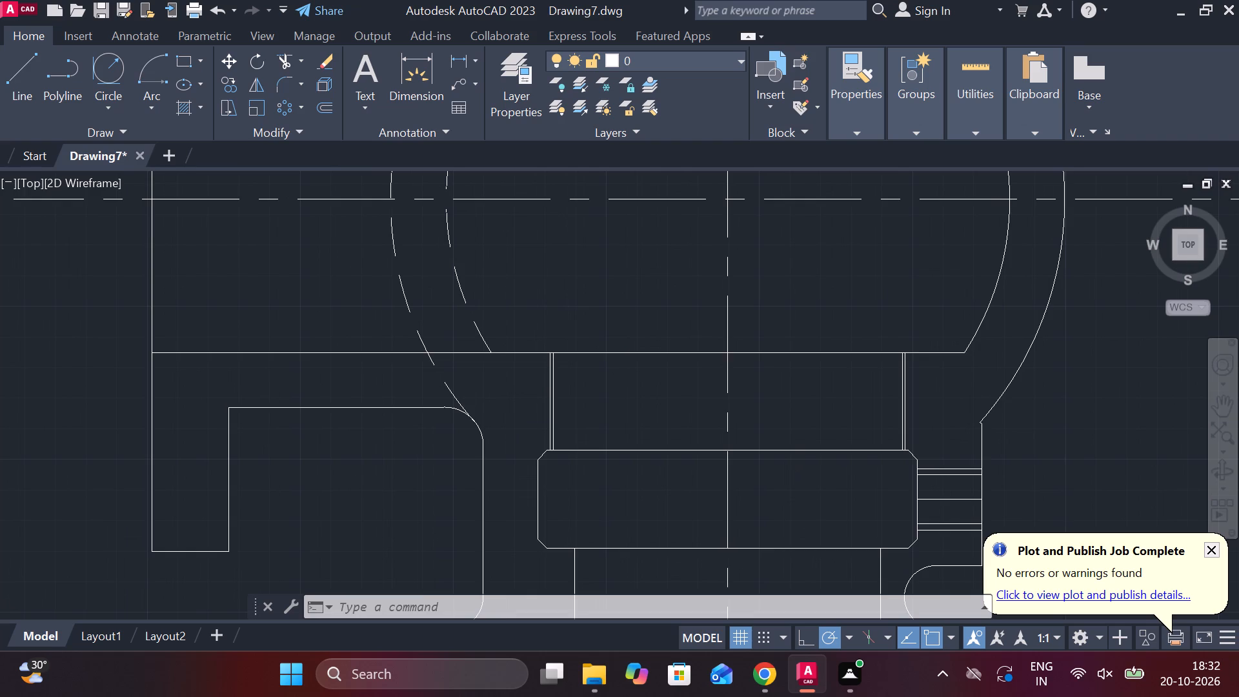
pyautogui.moveTo(631, 318); pyautogui.dragTo(643, 372, button='middle')
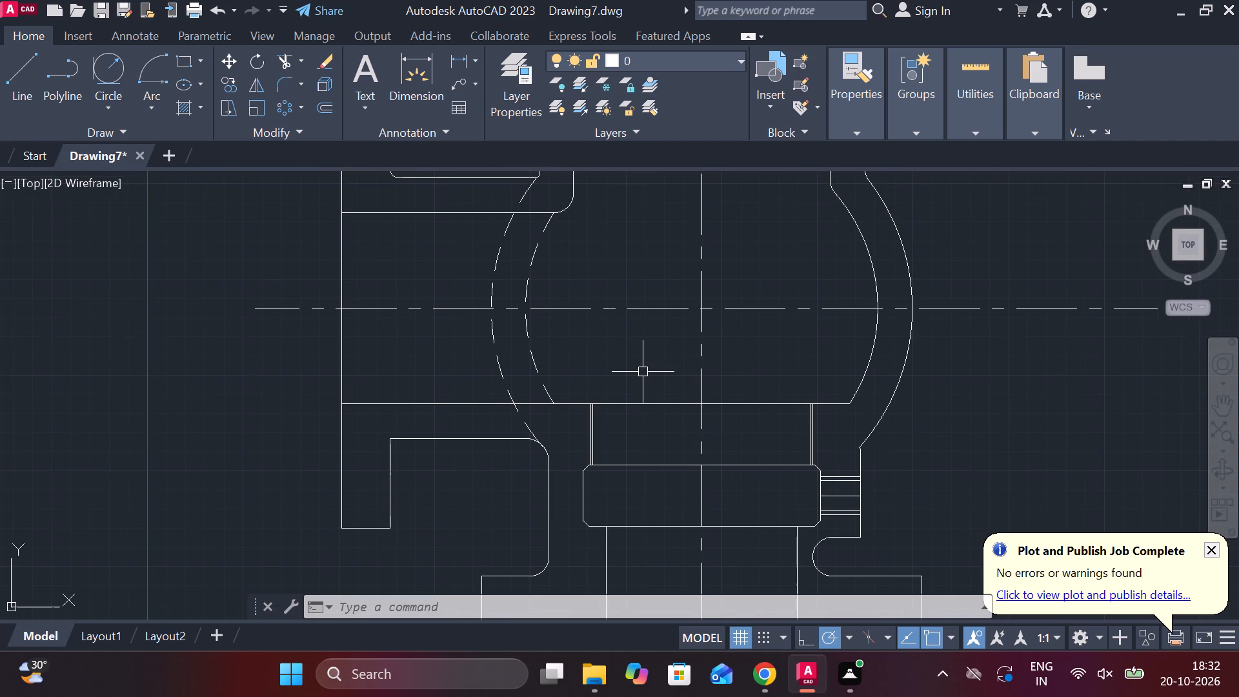
pyautogui.moveTo(643, 372); pyautogui.dragTo(618, 514, button='middle')
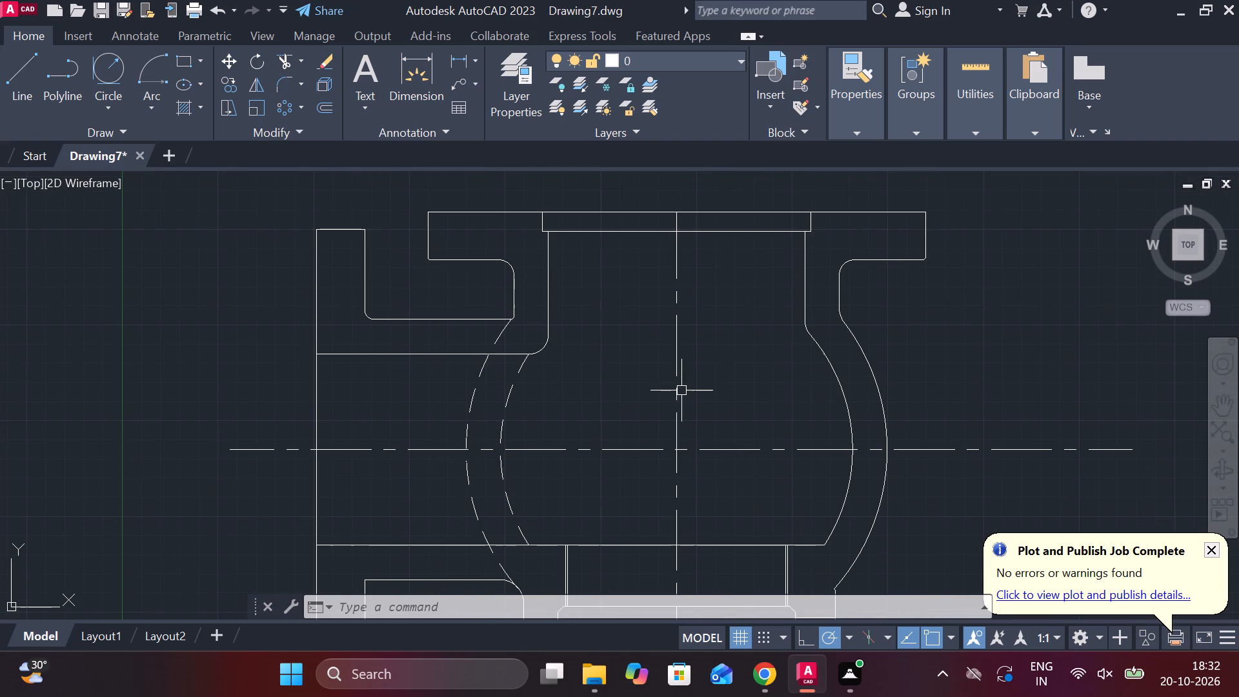
pyautogui.scroll(-1, 637, 379)
pyautogui.scroll(-1, 759, 337)
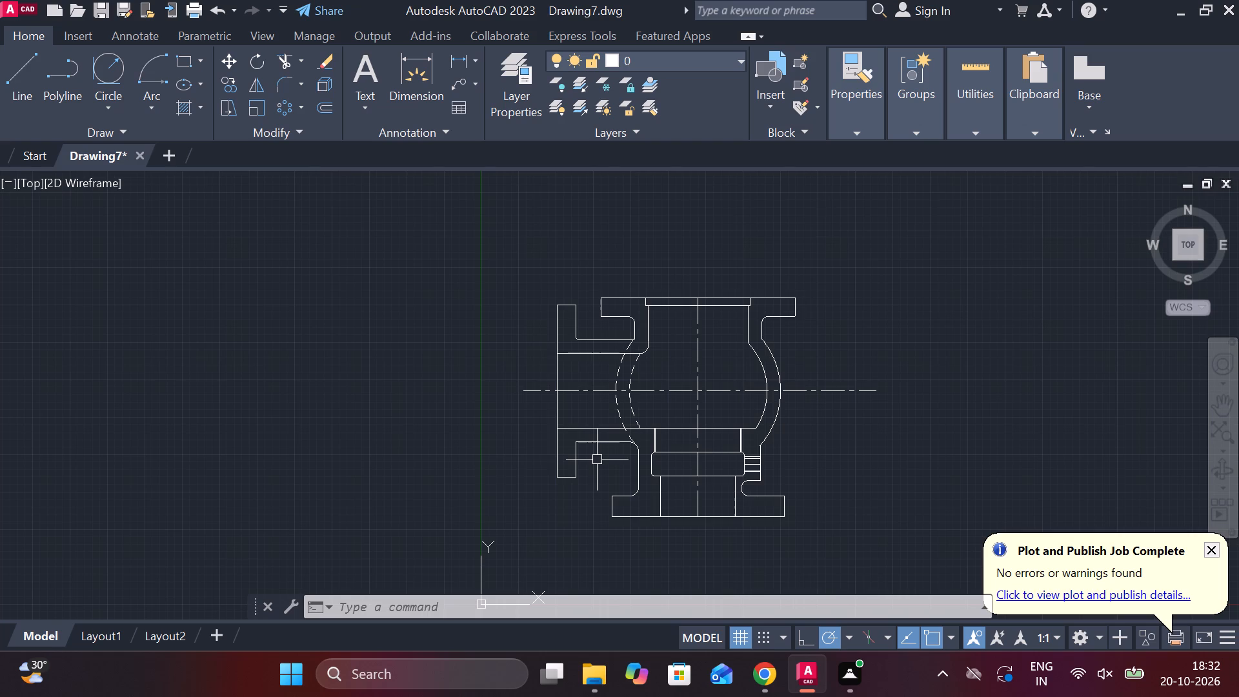
pyautogui.scroll(-1, 561, 464)
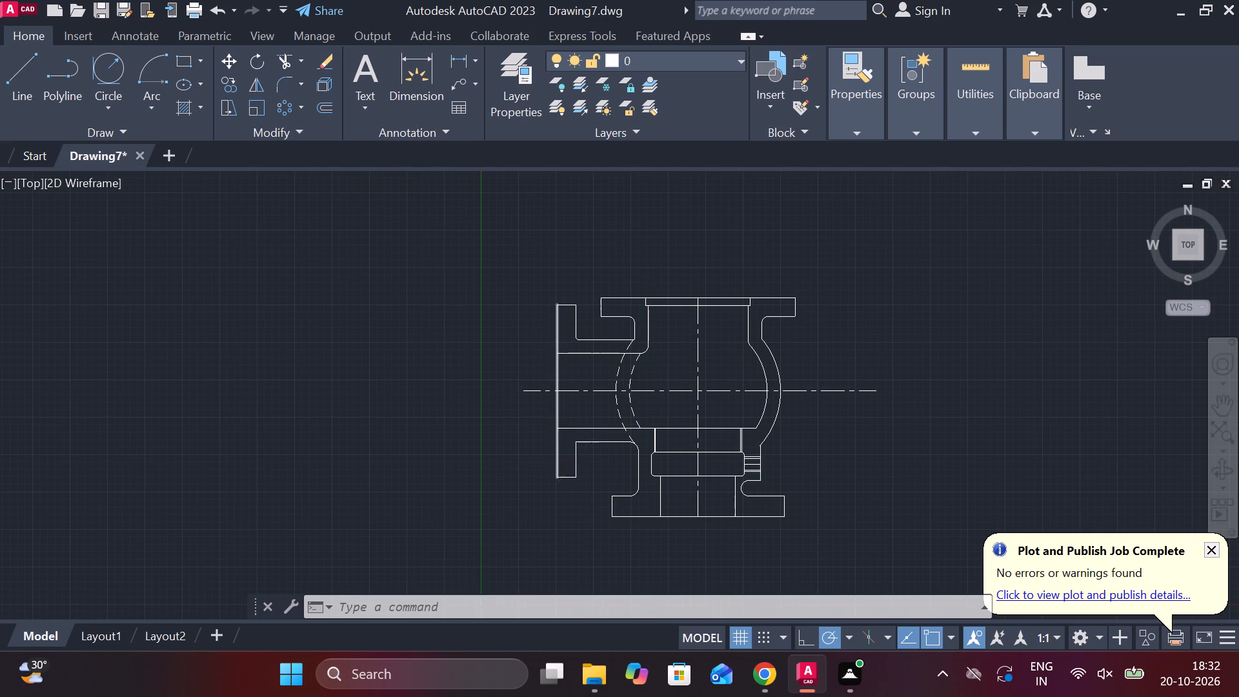
# Lengthen the vertical centreline downward by about 436 units beyond the base's bottom edge.
pyautogui.scroll(1, 621, 483)
pyautogui.moveTo(621, 483); pyautogui.dragTo(574, 315, button='middle')
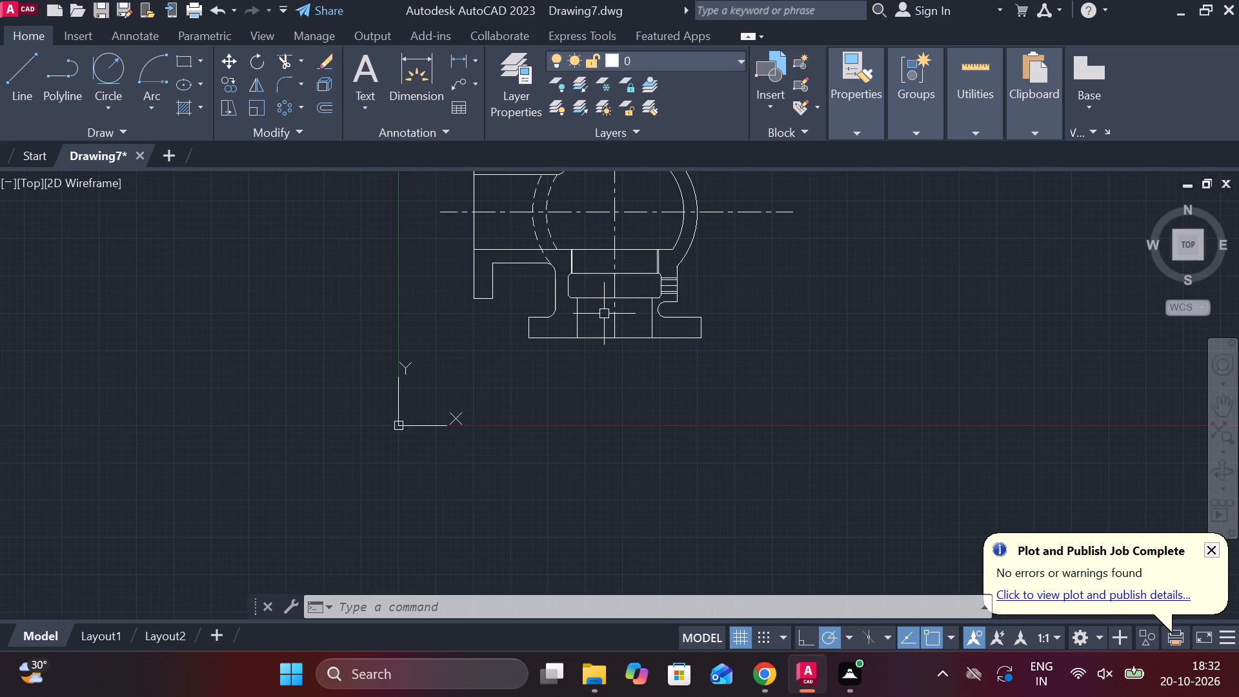
pyautogui.click(615, 311)
pyautogui.click(656, 395)
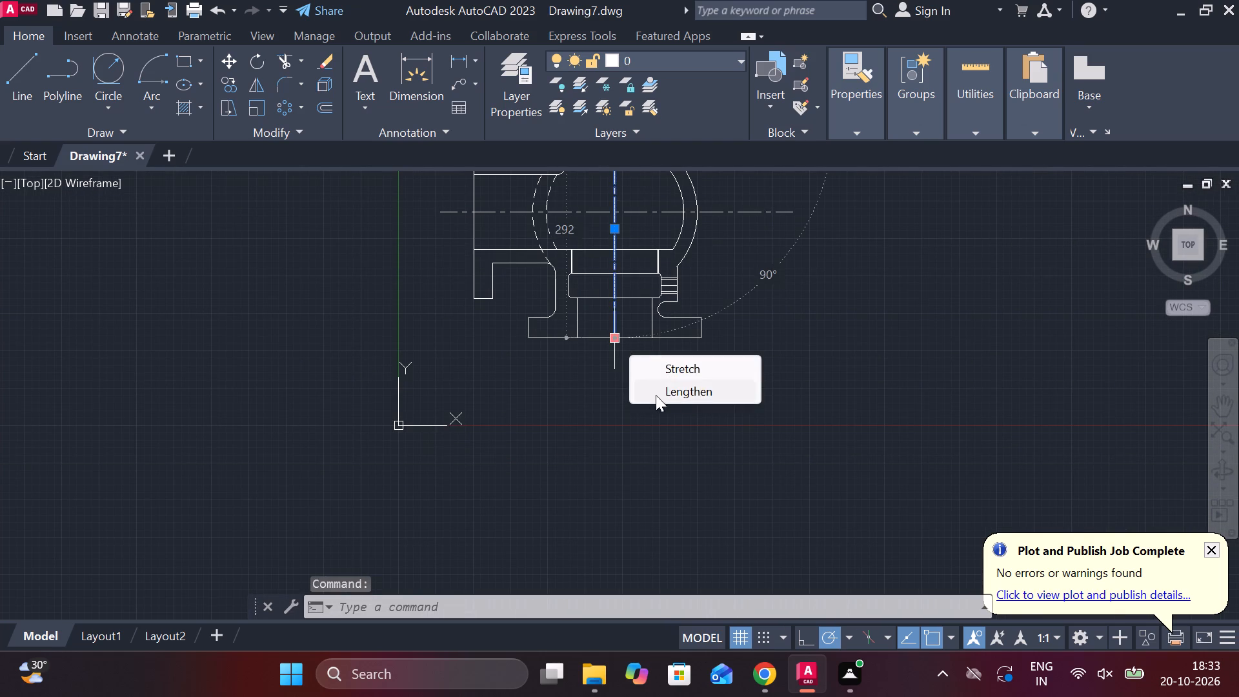
pyautogui.scroll(-2, 658, 410)
pyautogui.moveTo(642, 425); pyautogui.dragTo(617, 347, button='middle')
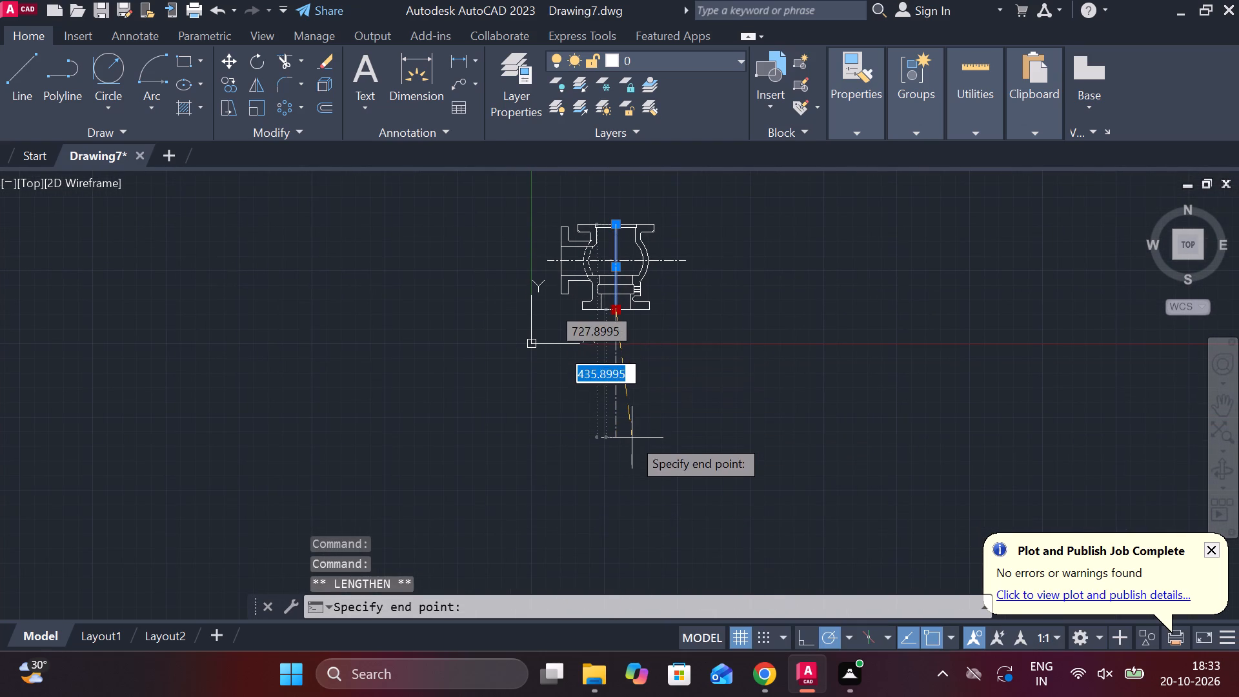
pyautogui.click(632, 438)
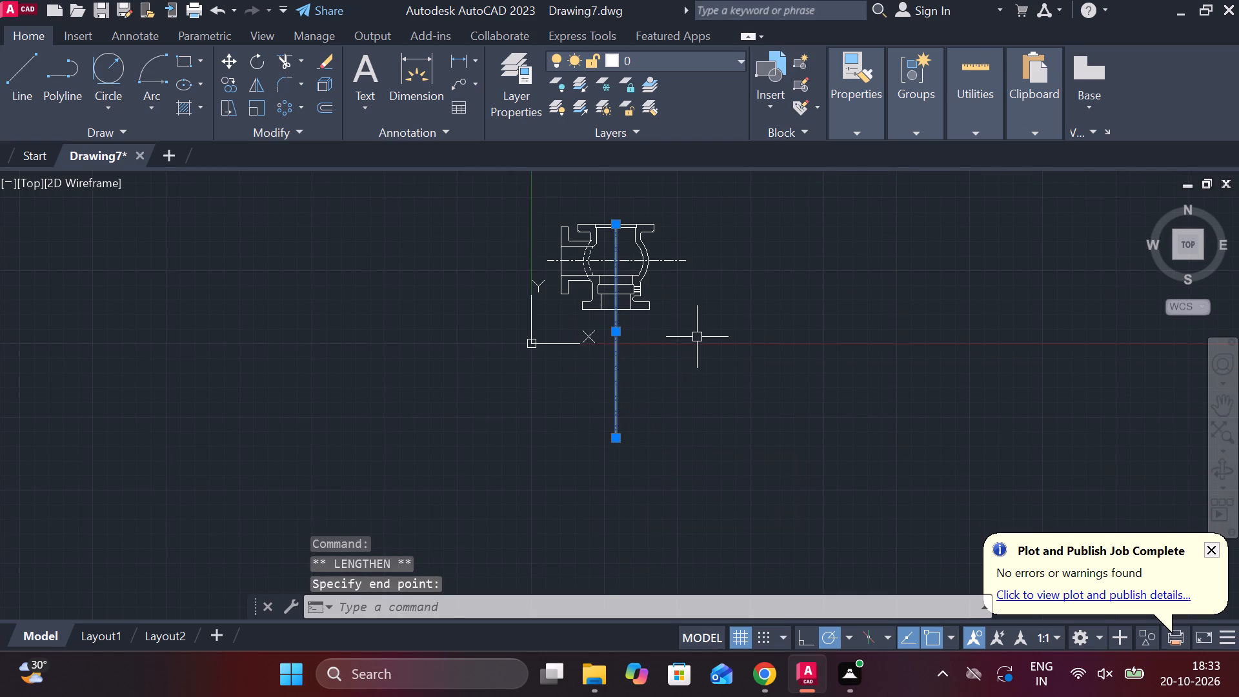
pyautogui.press('Escape')
# Check the outline around the extended centreline, from the base and boss block up to the top flange.
pyautogui.scroll(4, 623, 267)
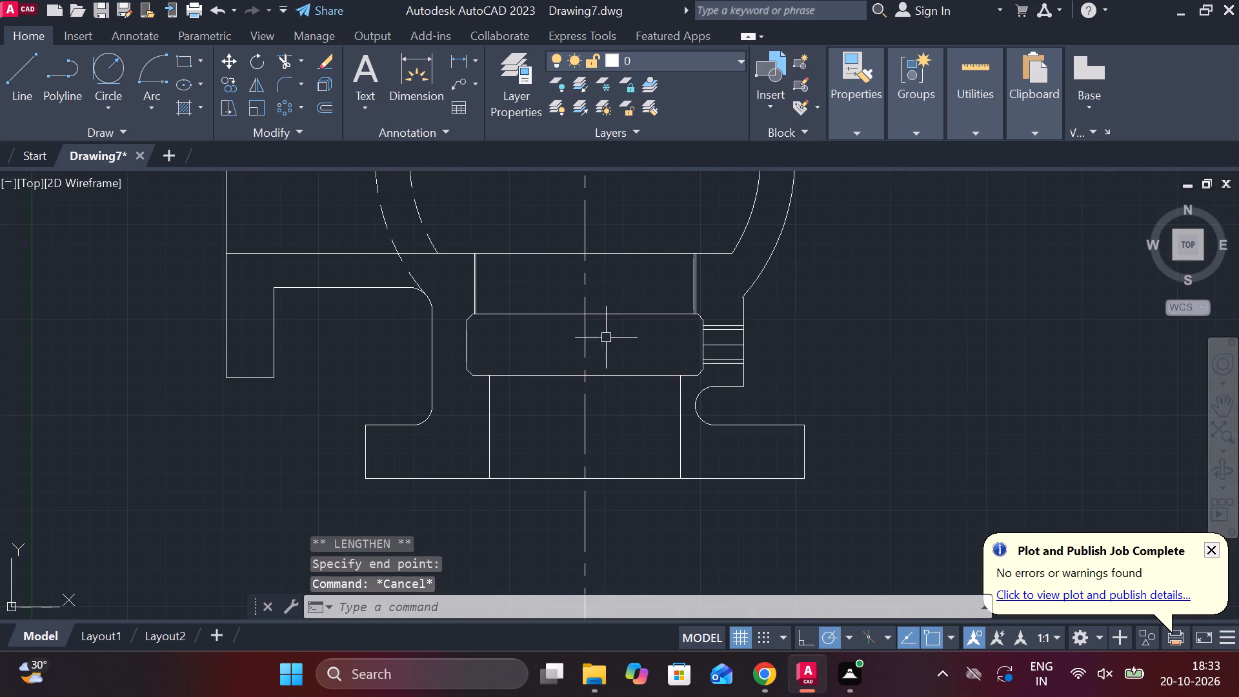
pyautogui.moveTo(619, 414); pyautogui.dragTo(576, 391, button='middle')
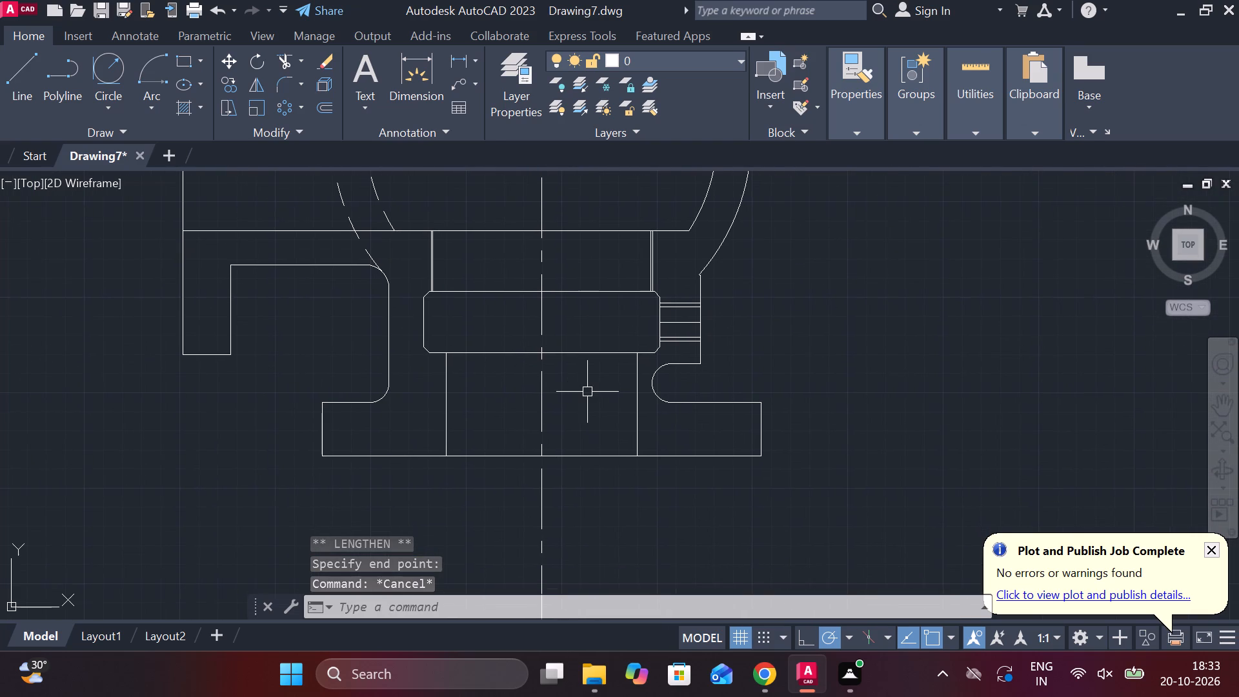
pyautogui.moveTo(594, 392); pyautogui.dragTo(571, 607, button='middle')
pyautogui.scroll(-2, 585, 387)
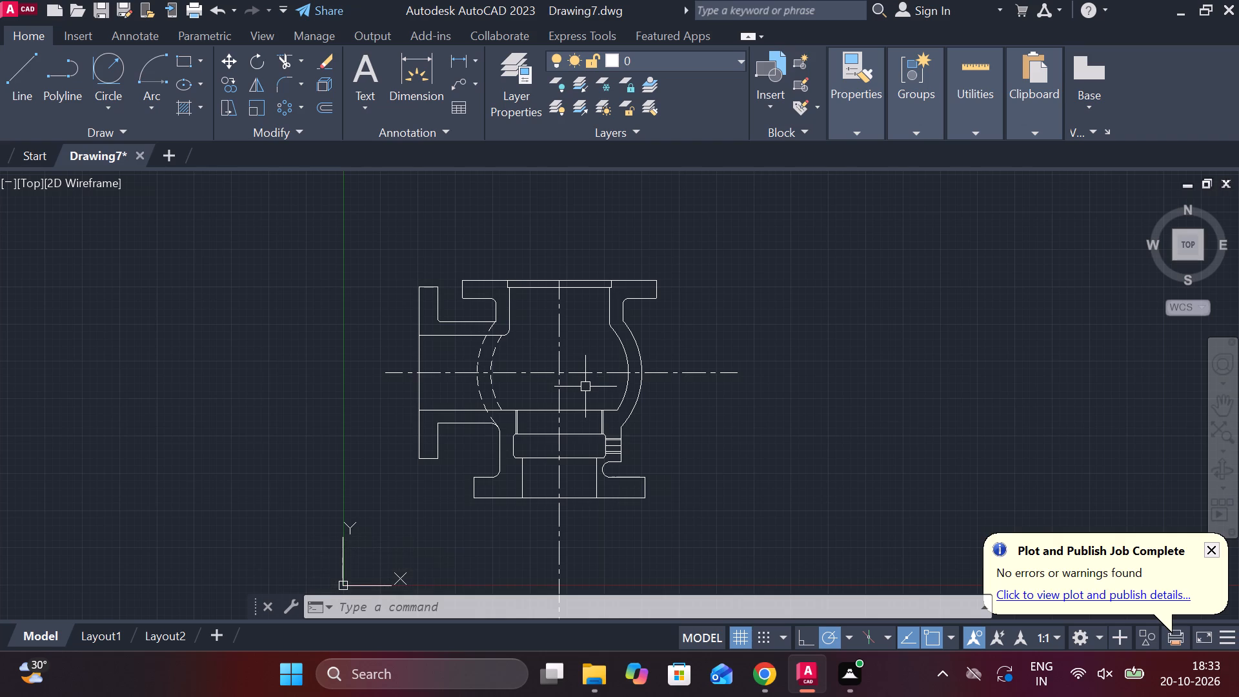
pyautogui.scroll(2, 530, 369)
pyautogui.moveTo(534, 316); pyautogui.dragTo(542, 486, button='middle')
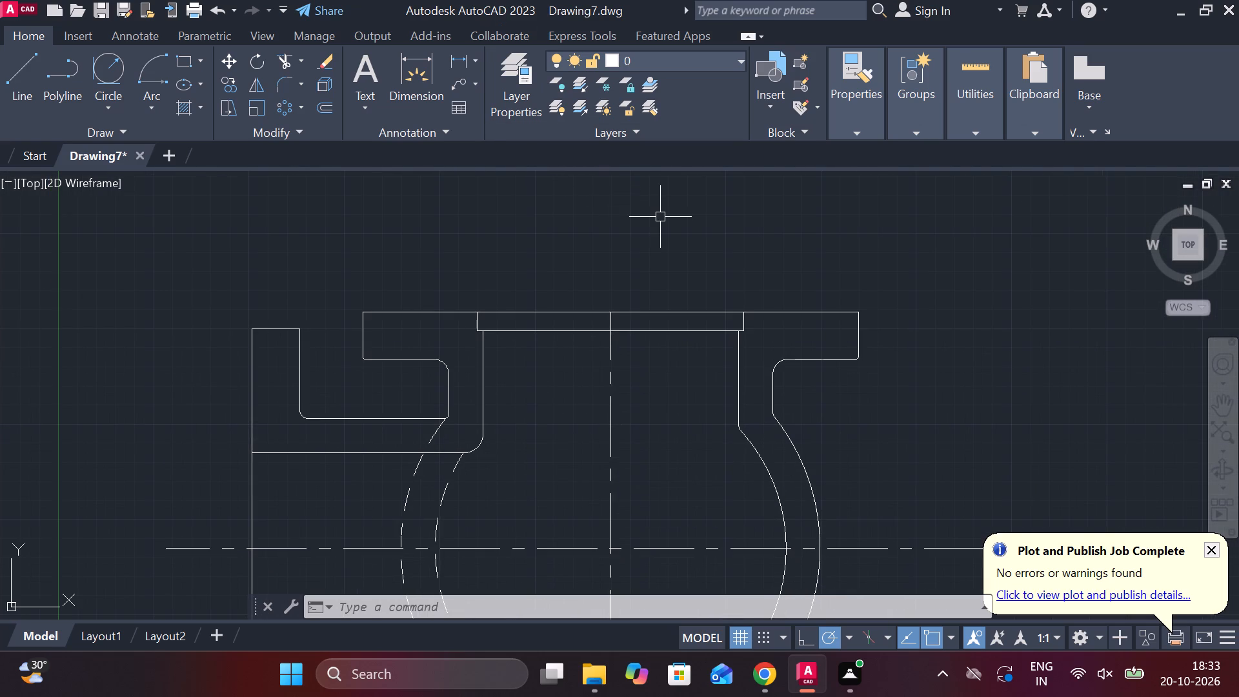
# Modify the ISO-25 dimension style with an arrow size of 5 and a text height of 7.
pyautogui.press('Escape')
pyautogui.write('d')
pyautogui.press('space')
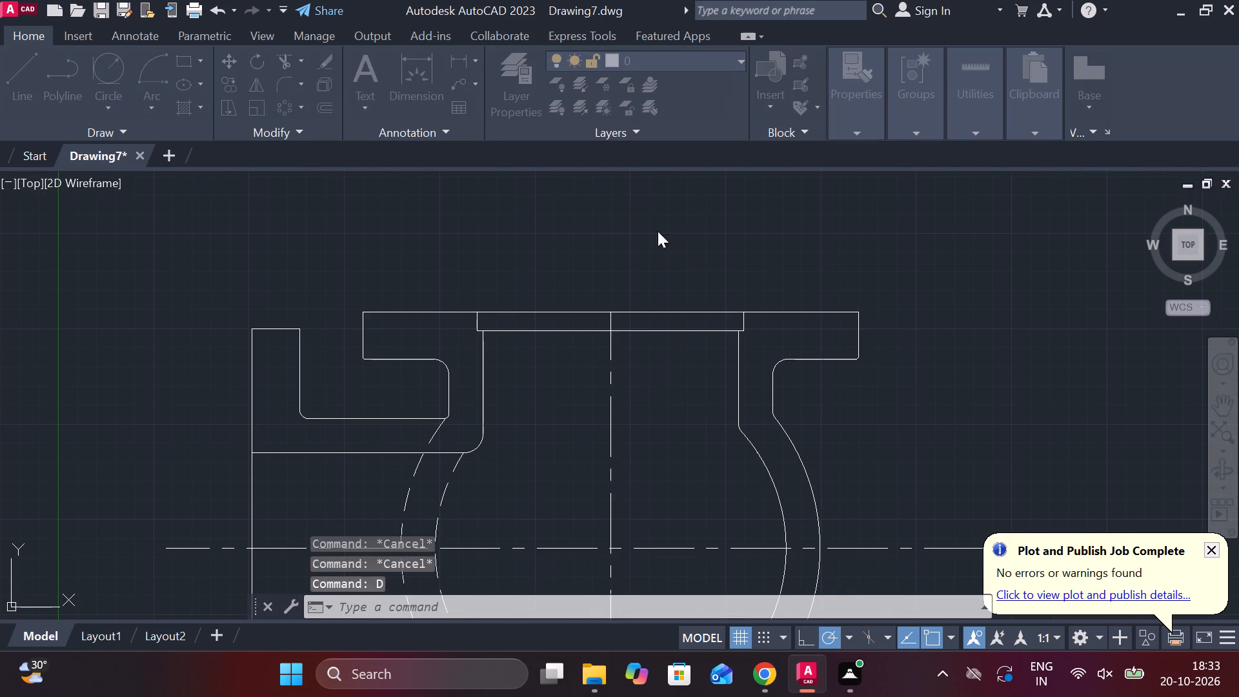
pyautogui.click(805, 288)
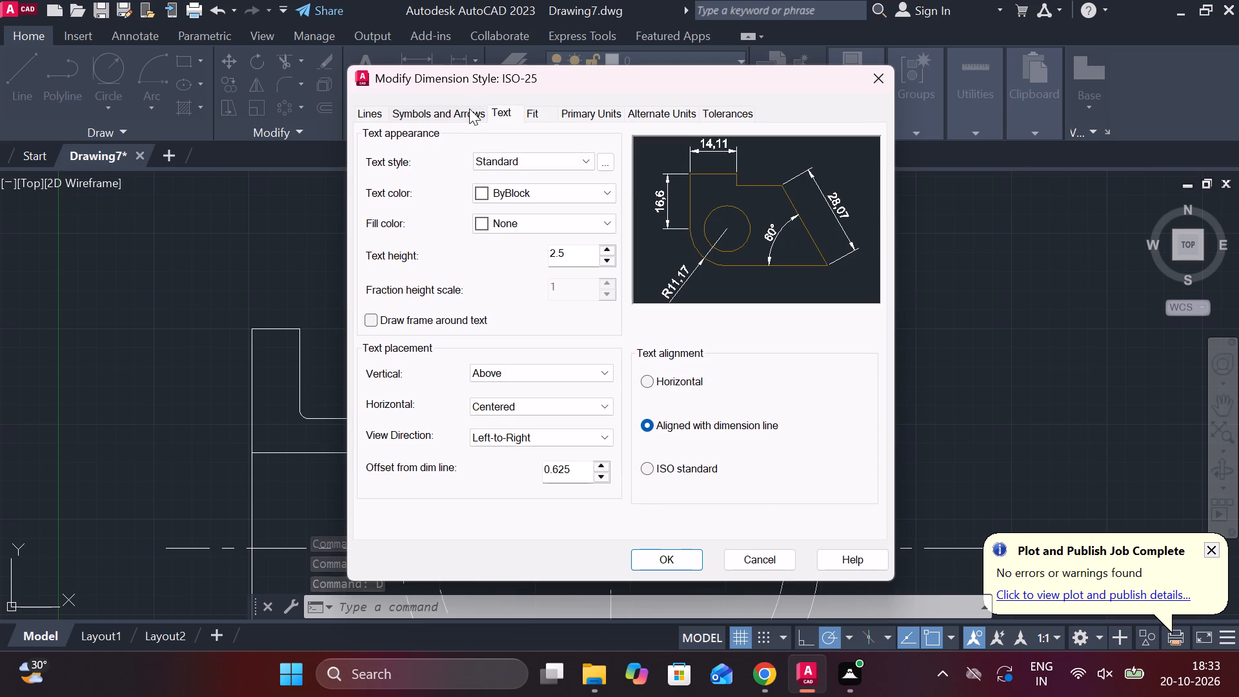
pyautogui.click(469, 108)
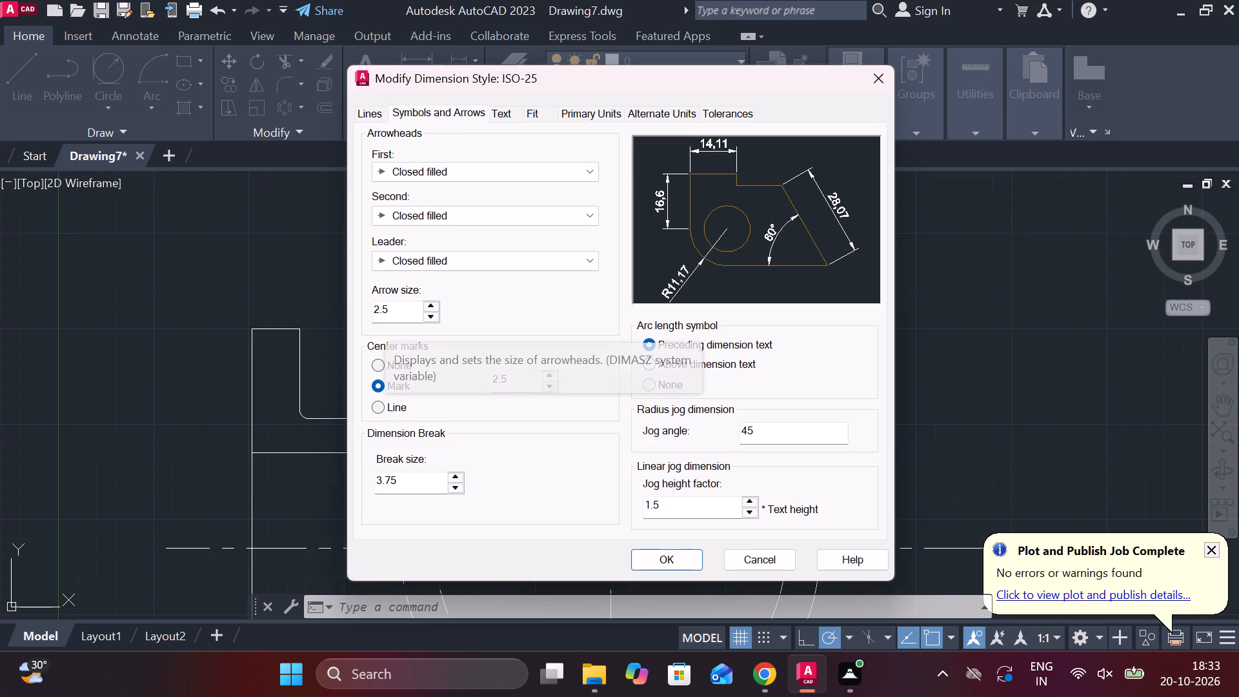
pyautogui.moveTo(385, 313); pyautogui.dragTo(337, 314)
pyautogui.press('5')
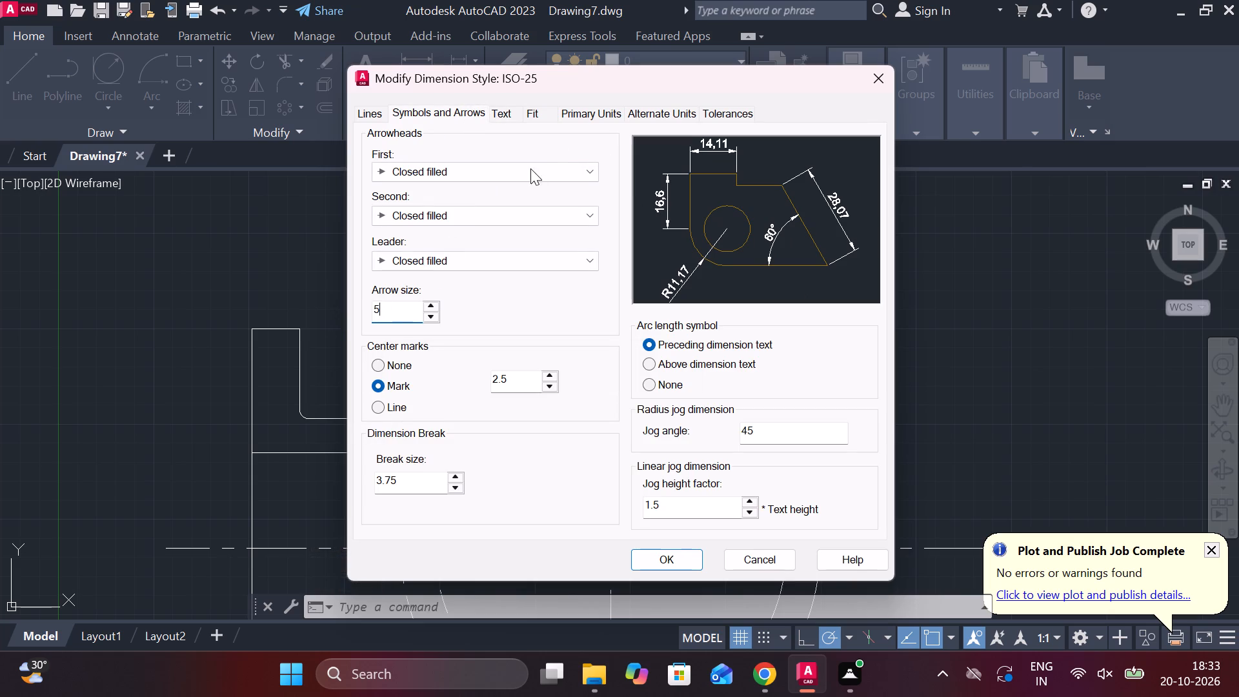
pyautogui.click(505, 114)
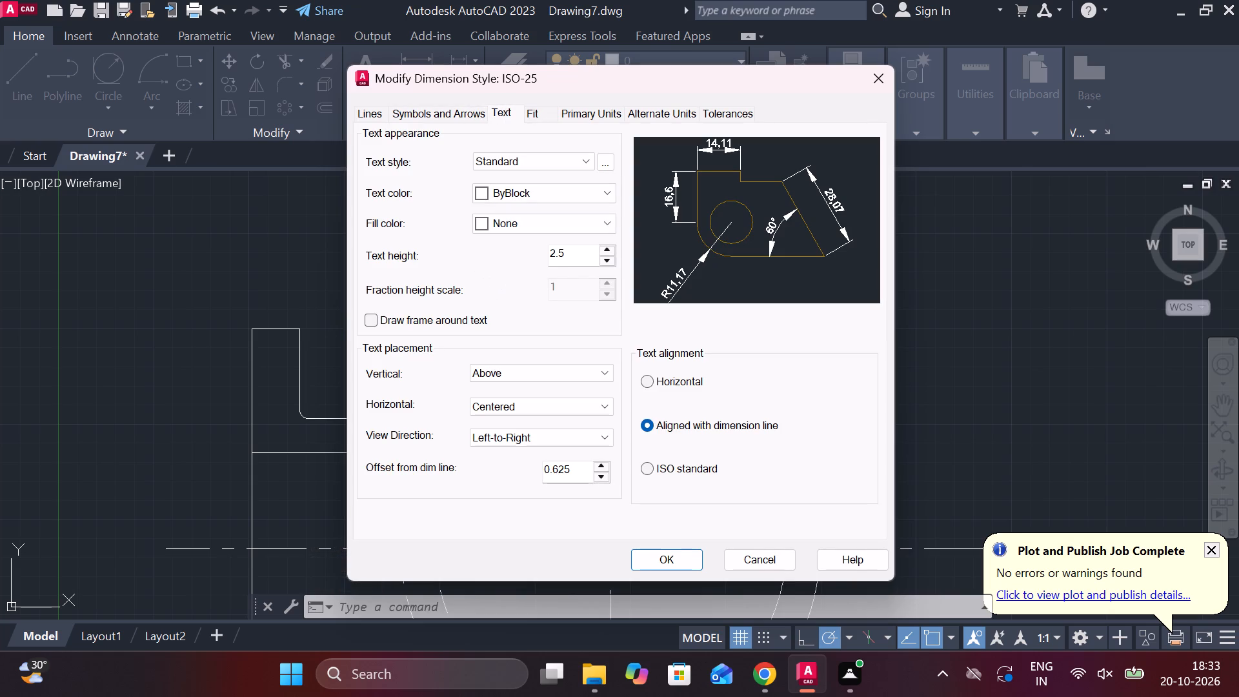
pyautogui.moveTo(563, 261); pyautogui.dragTo(536, 257)
pyautogui.press('7')
# Give ISO-25 ISO standard text alignment, disable drawing the dimension line between extension lines, and set the style current.
pyautogui.click(654, 465)
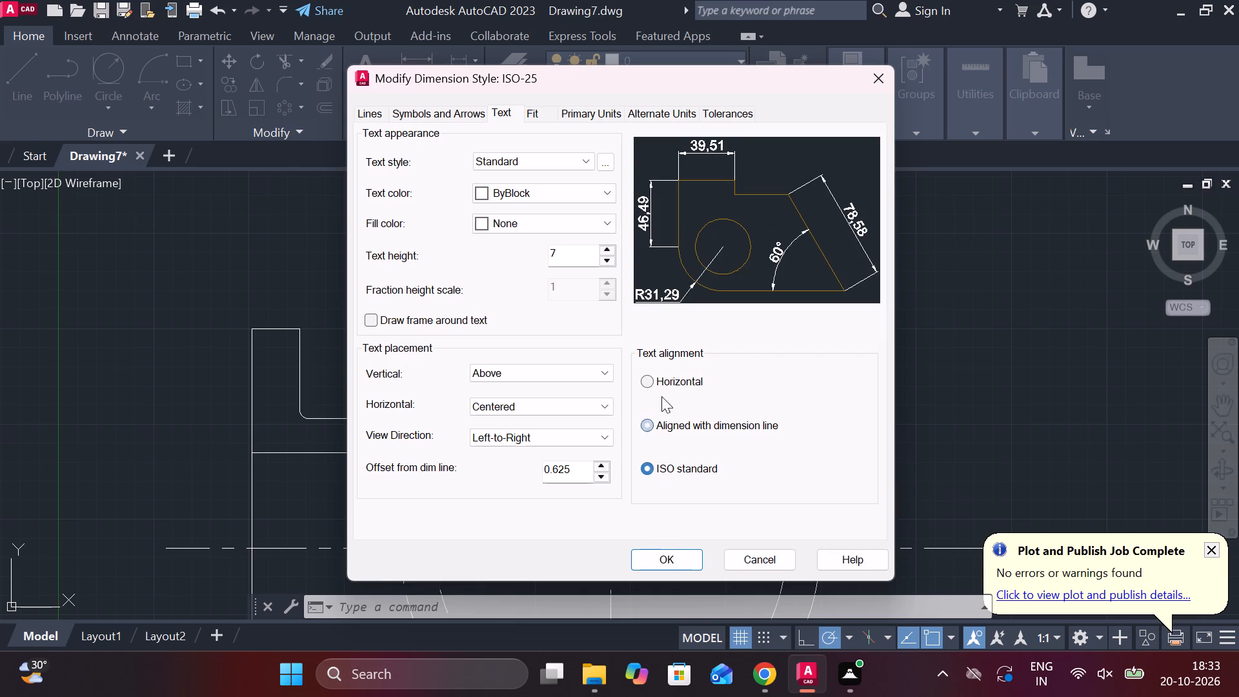
pyautogui.click(573, 109)
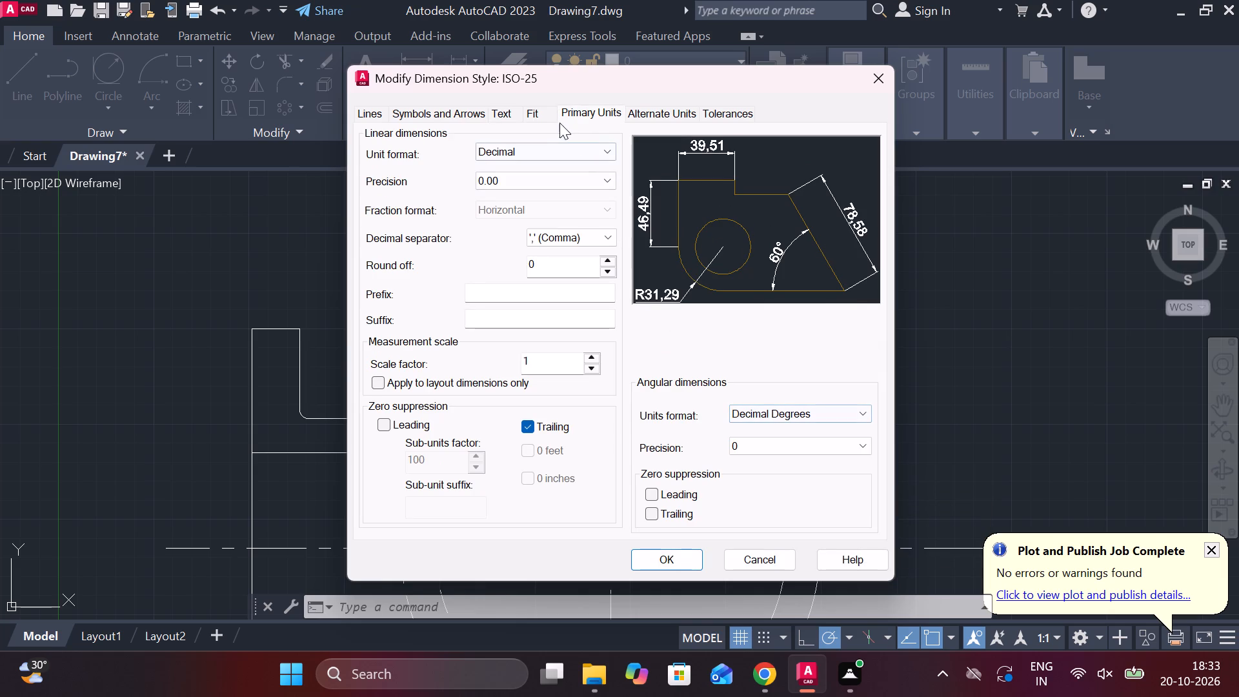
pyautogui.click(536, 108)
pyautogui.click(643, 454)
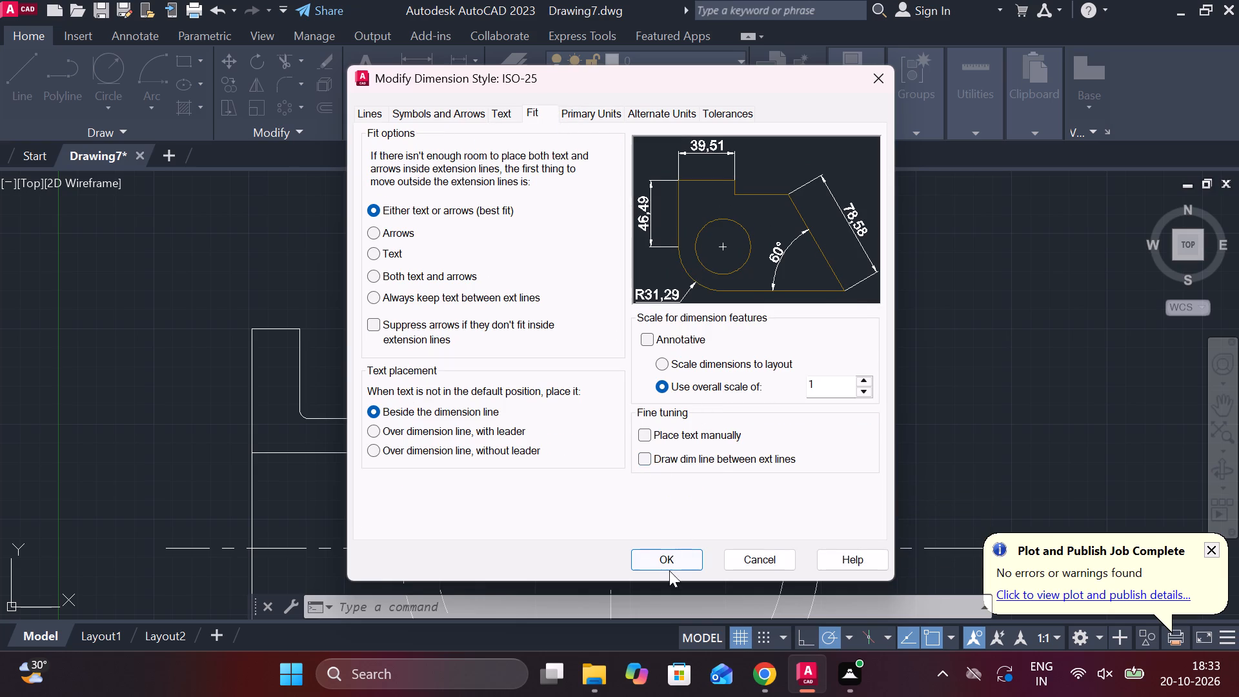
pyautogui.click(668, 565)
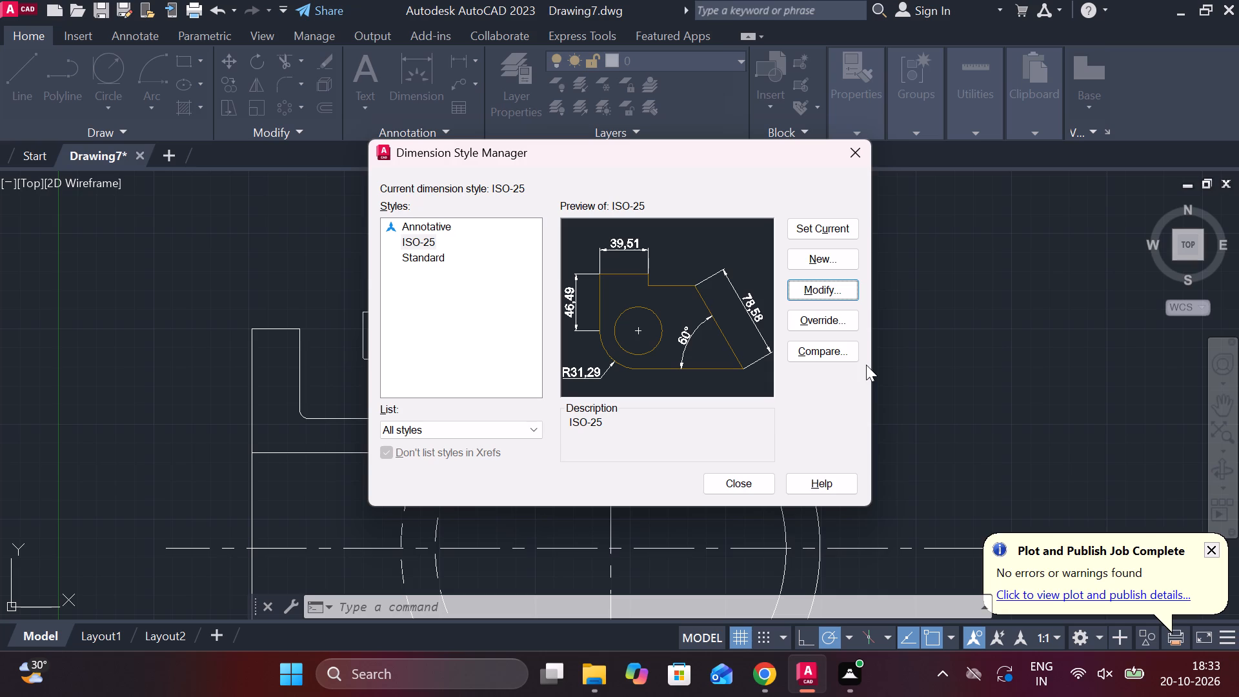
pyautogui.click(838, 216)
pyautogui.click(838, 217)
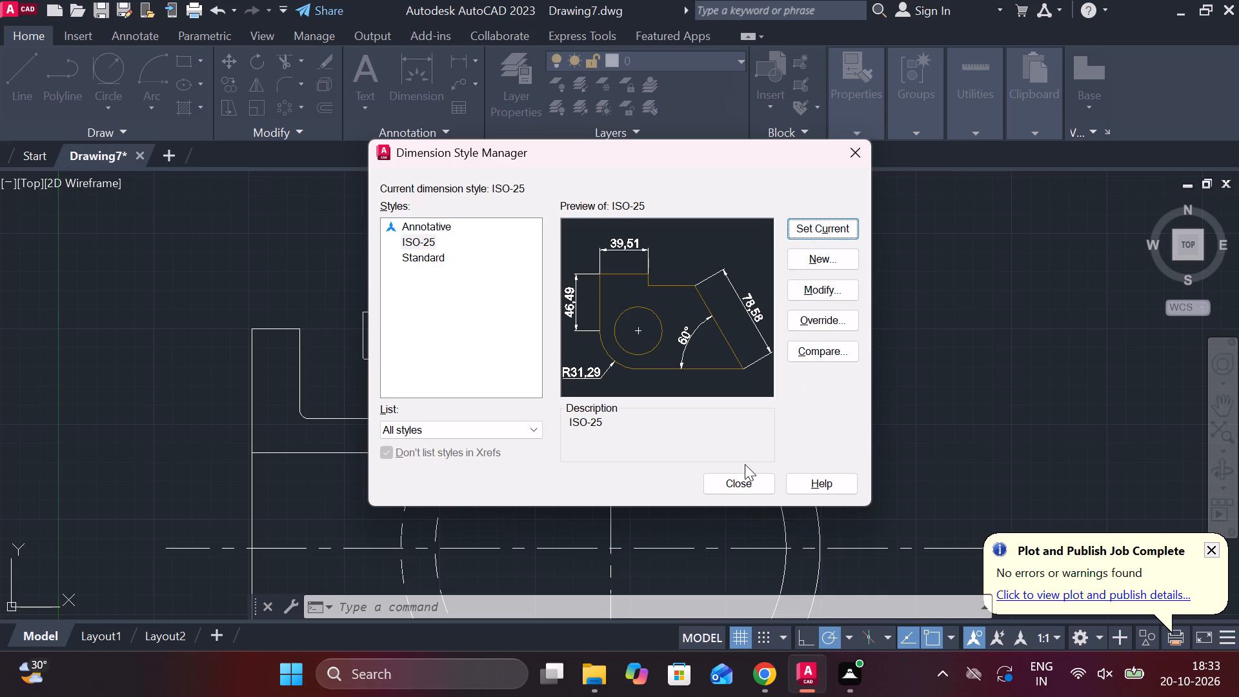
pyautogui.click(738, 483)
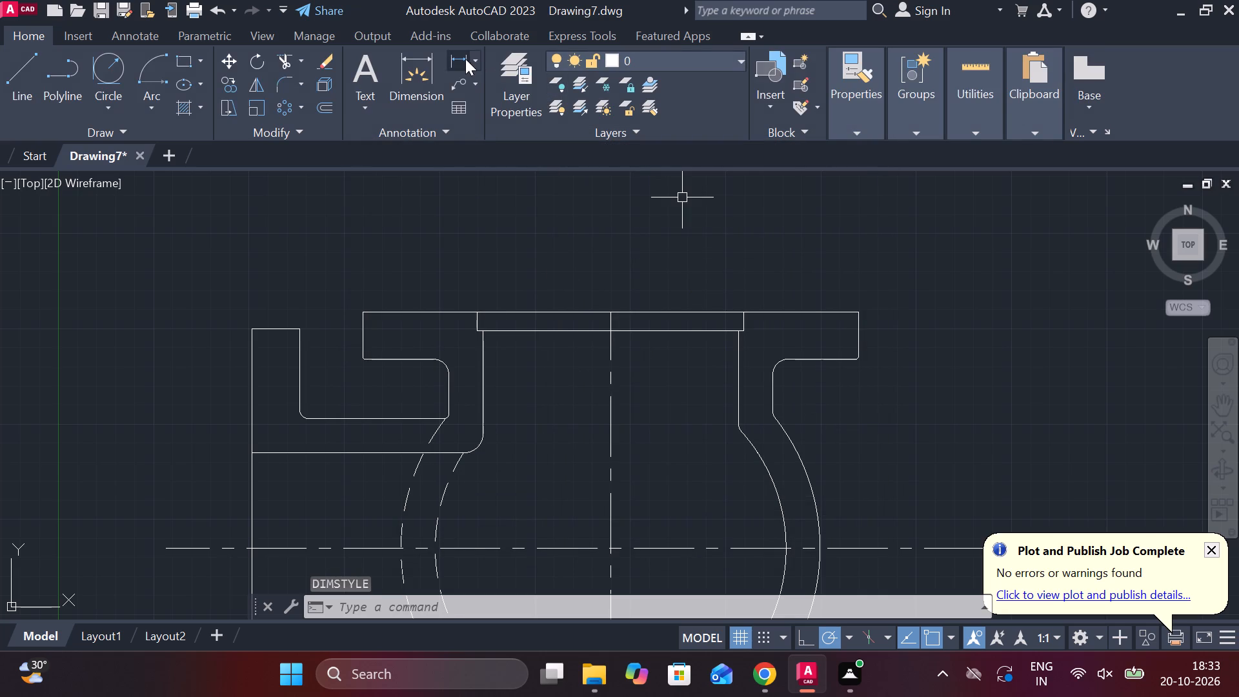
# Add a horizontal linear dimension across the top flange's full width, placed above the flange.
pyautogui.click(464, 59)
pyautogui.click(372, 308)
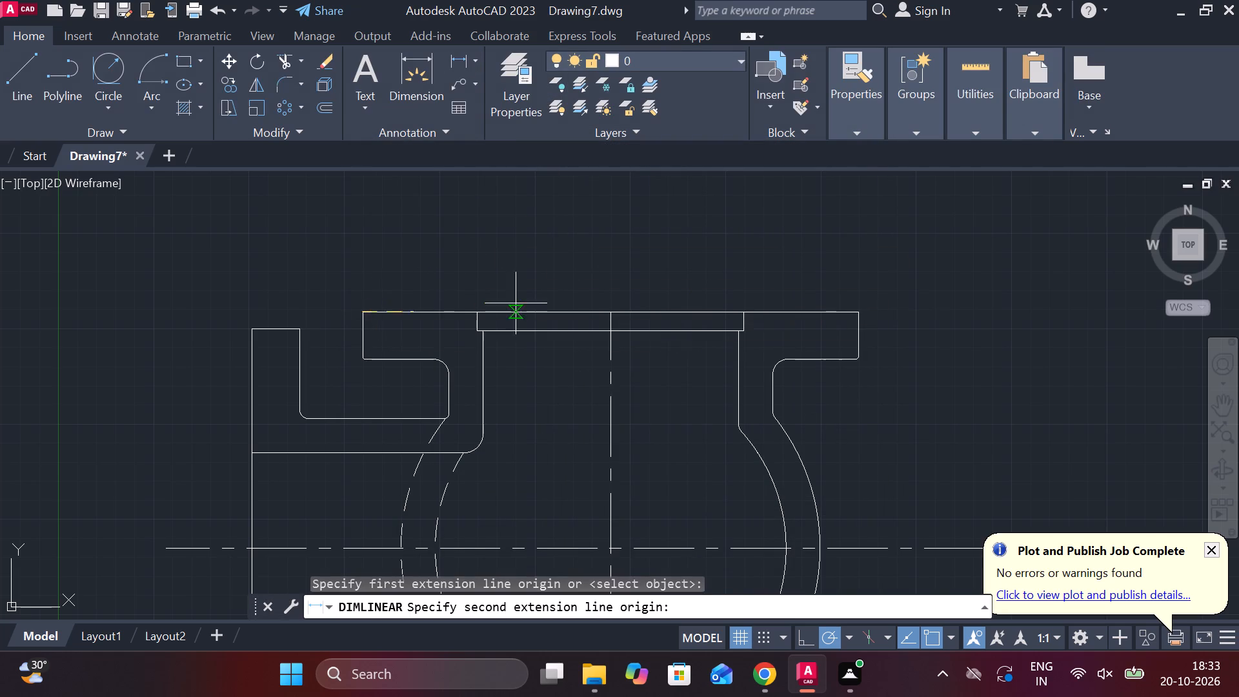
pyautogui.click(856, 312)
pyautogui.scroll(-1, 755, 243)
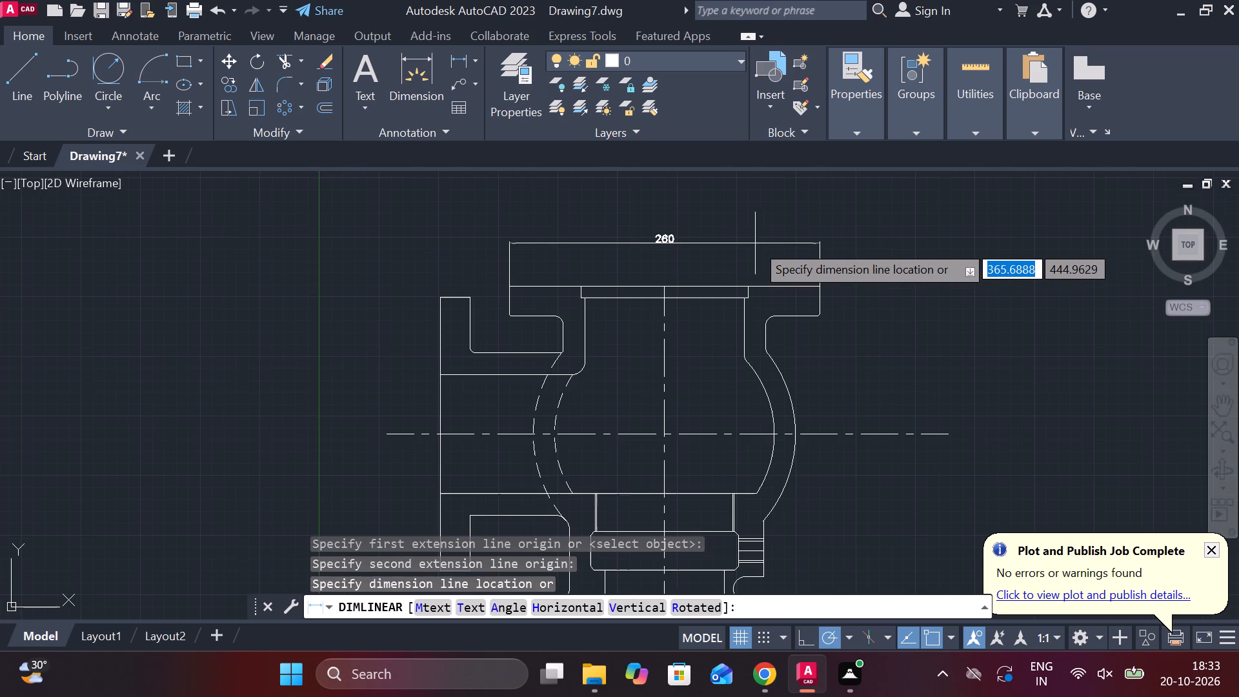
pyautogui.middleClick(737, 261)
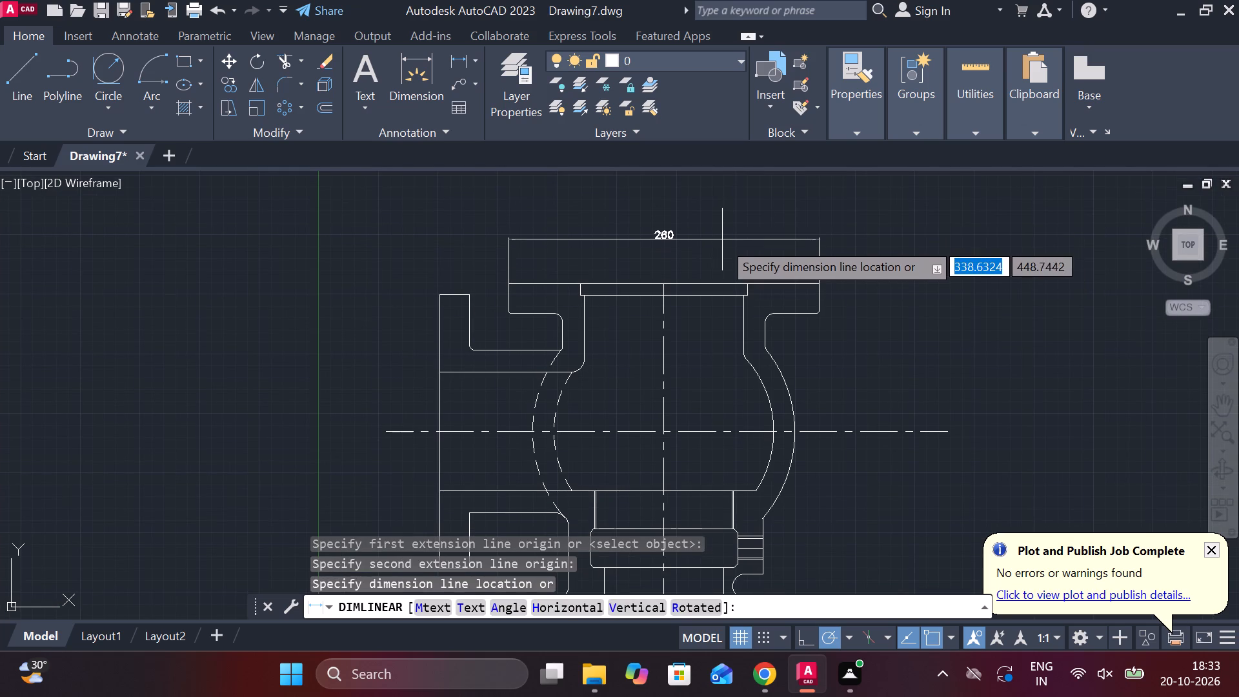
pyautogui.click(722, 241)
pyautogui.scroll(-2, 794, 250)
pyautogui.scroll(1, 804, 250)
pyautogui.press('Escape')
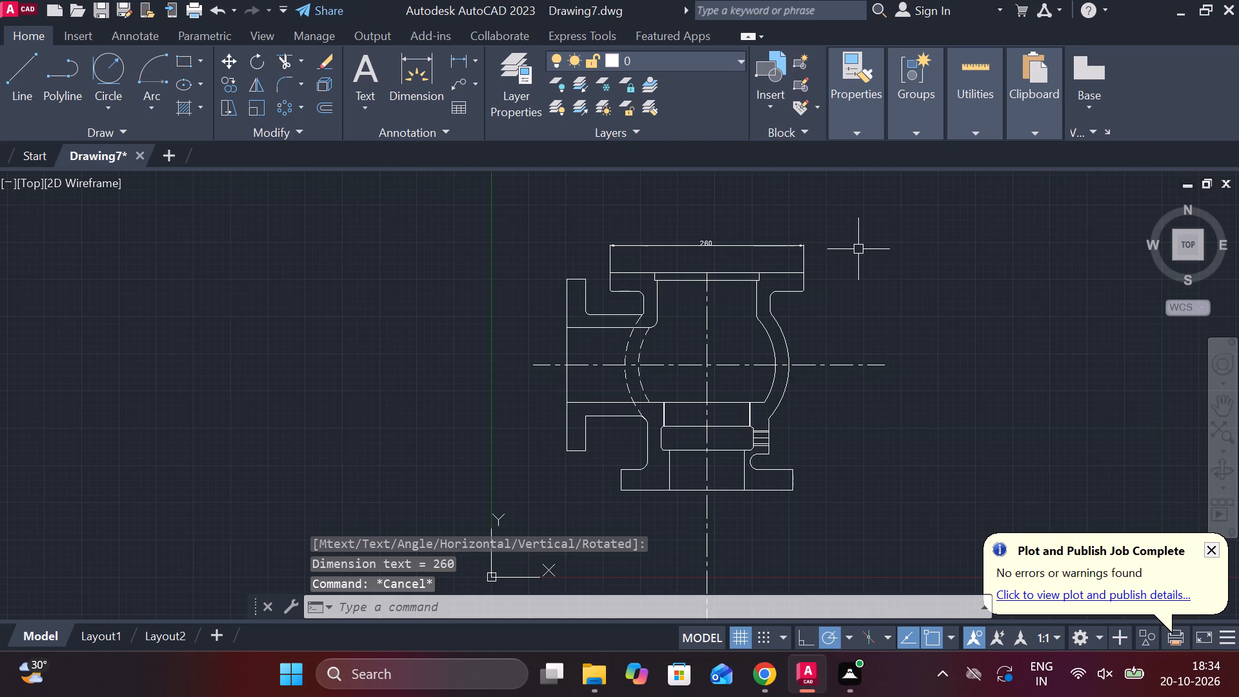
# Modify the ISO-25 dimension style to an arrow size of 6 and a text height of 9, and set it current.
pyautogui.write('d')
pyautogui.press('space')
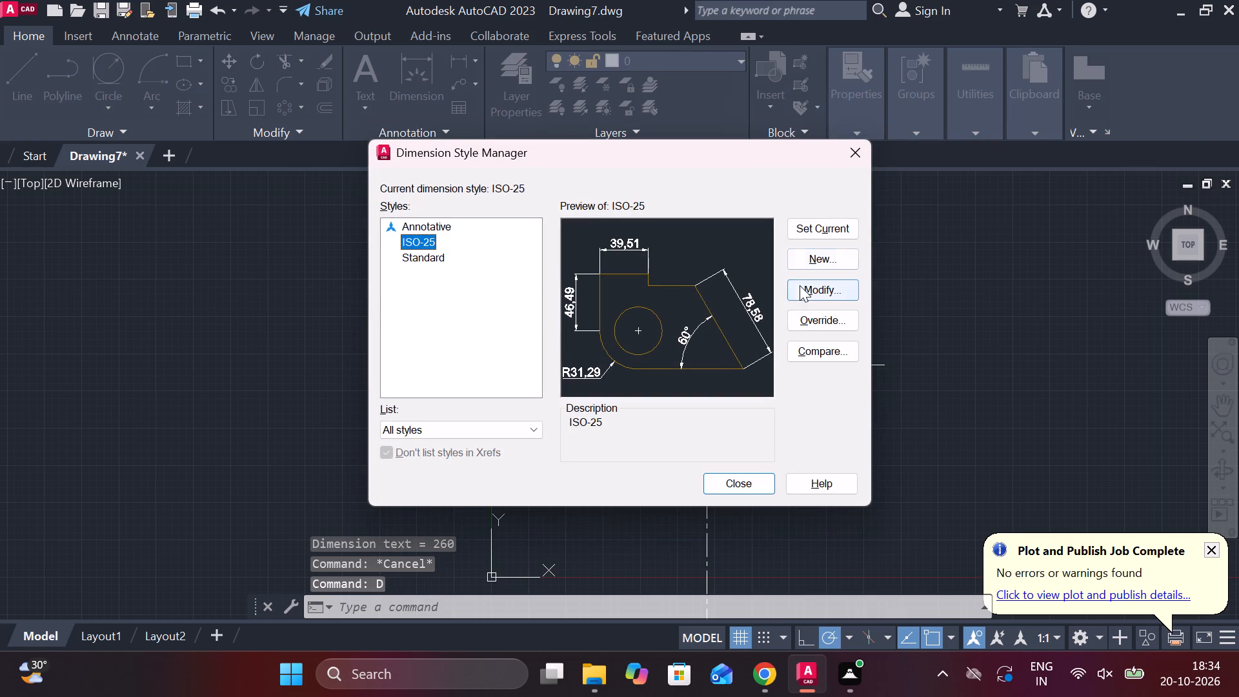
pyautogui.click(800, 285)
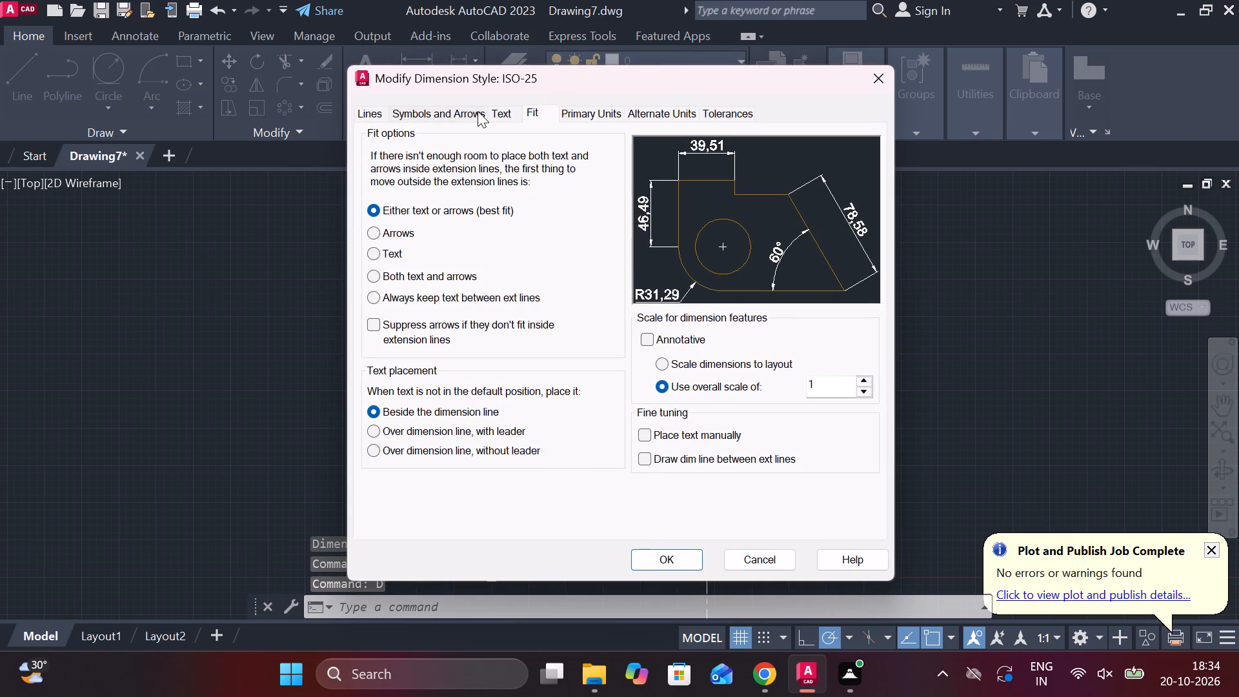
pyautogui.click(476, 111)
pyautogui.moveTo(399, 310); pyautogui.dragTo(397, 312)
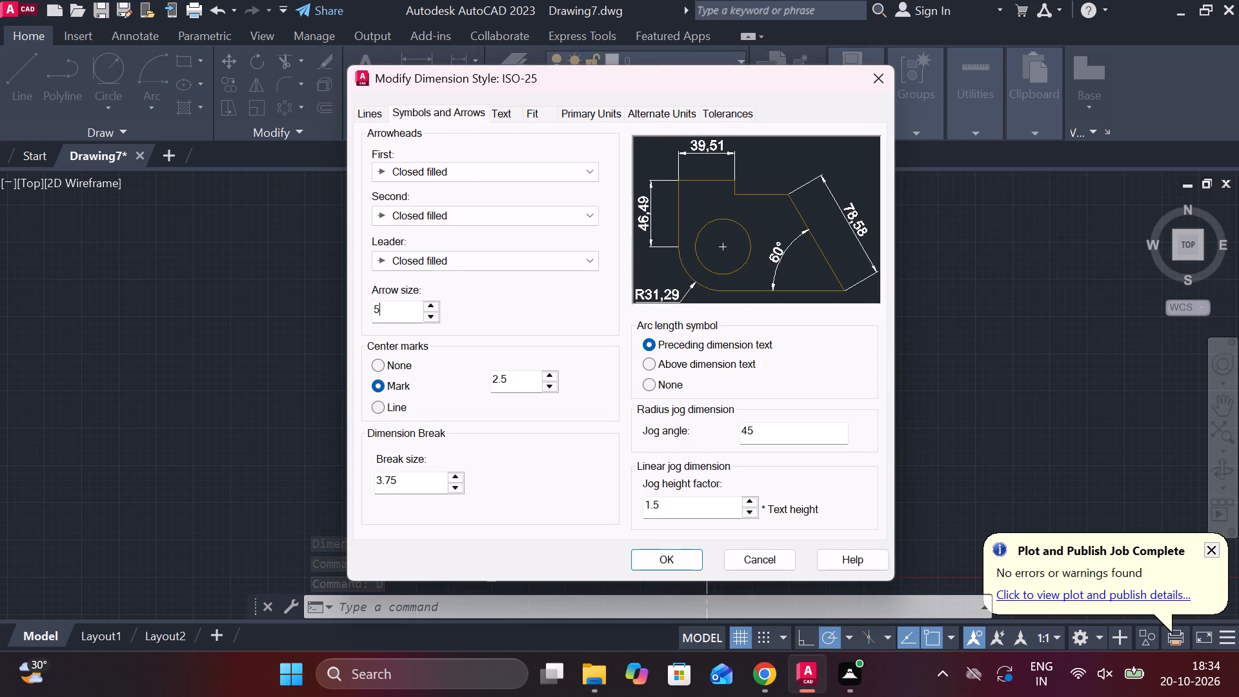
pyautogui.moveTo(397, 312); pyautogui.dragTo(355, 311)
pyautogui.press('6')
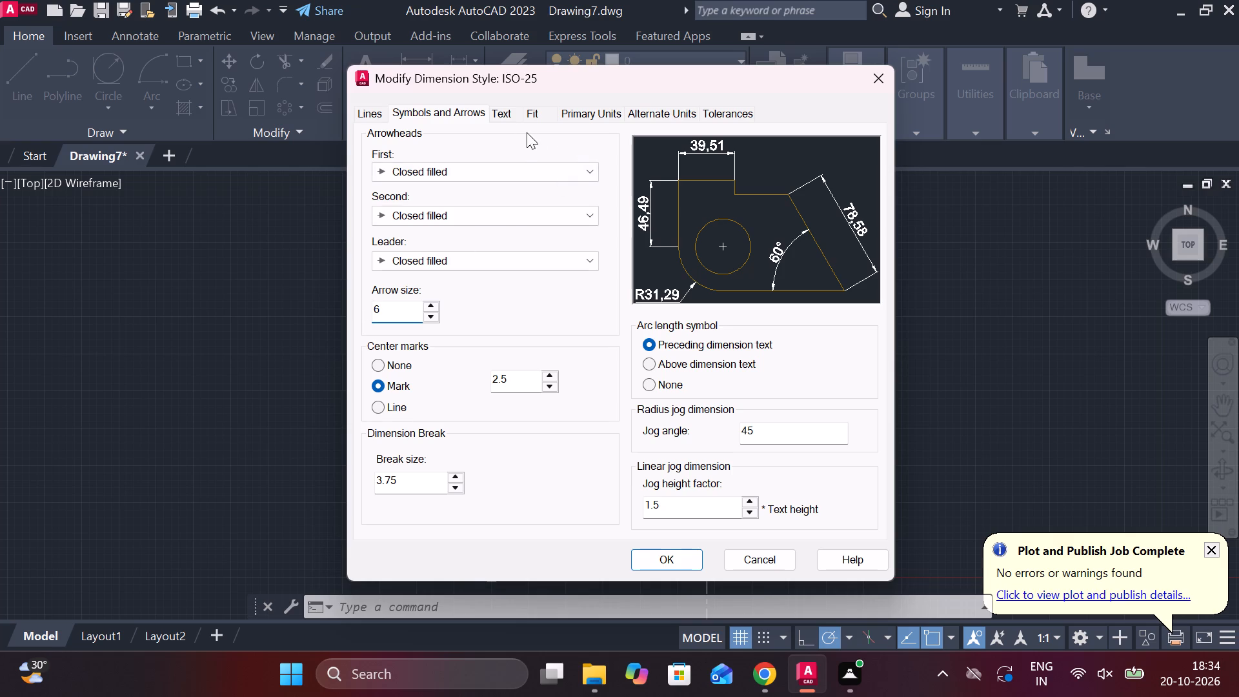
pyautogui.click(506, 115)
pyautogui.moveTo(566, 248); pyautogui.dragTo(537, 250)
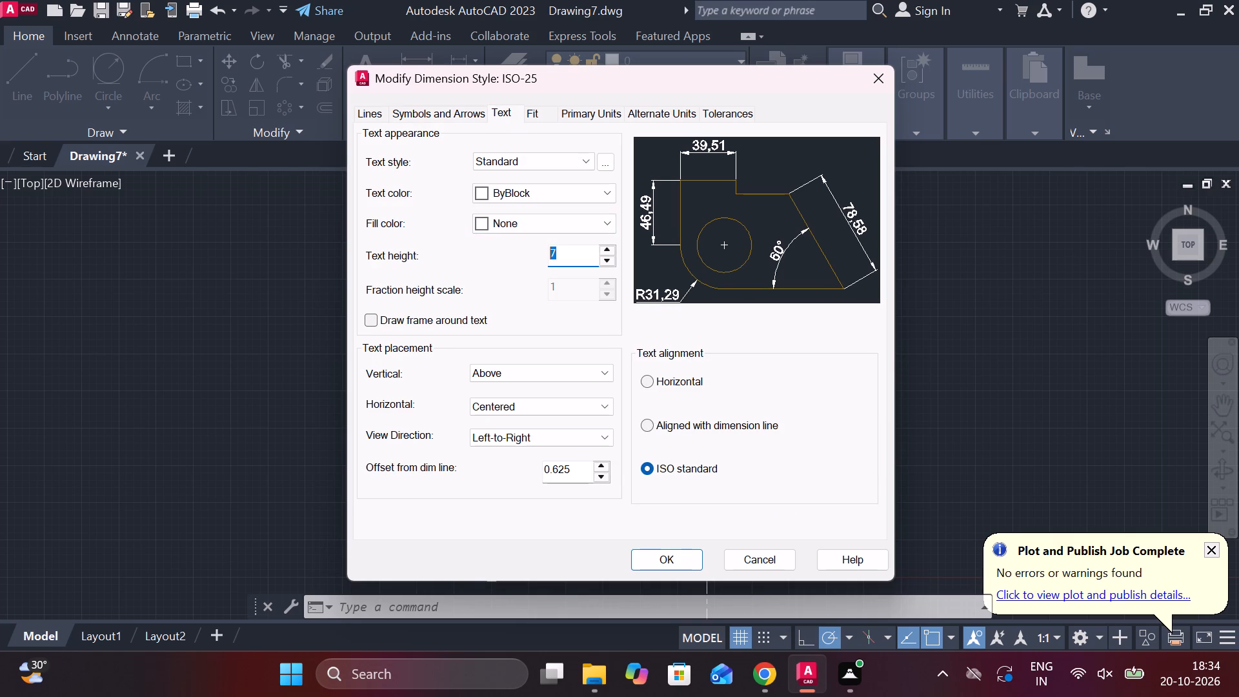
pyautogui.moveTo(537, 250); pyautogui.dragTo(536, 250)
pyautogui.press('9')
pyautogui.click(683, 559)
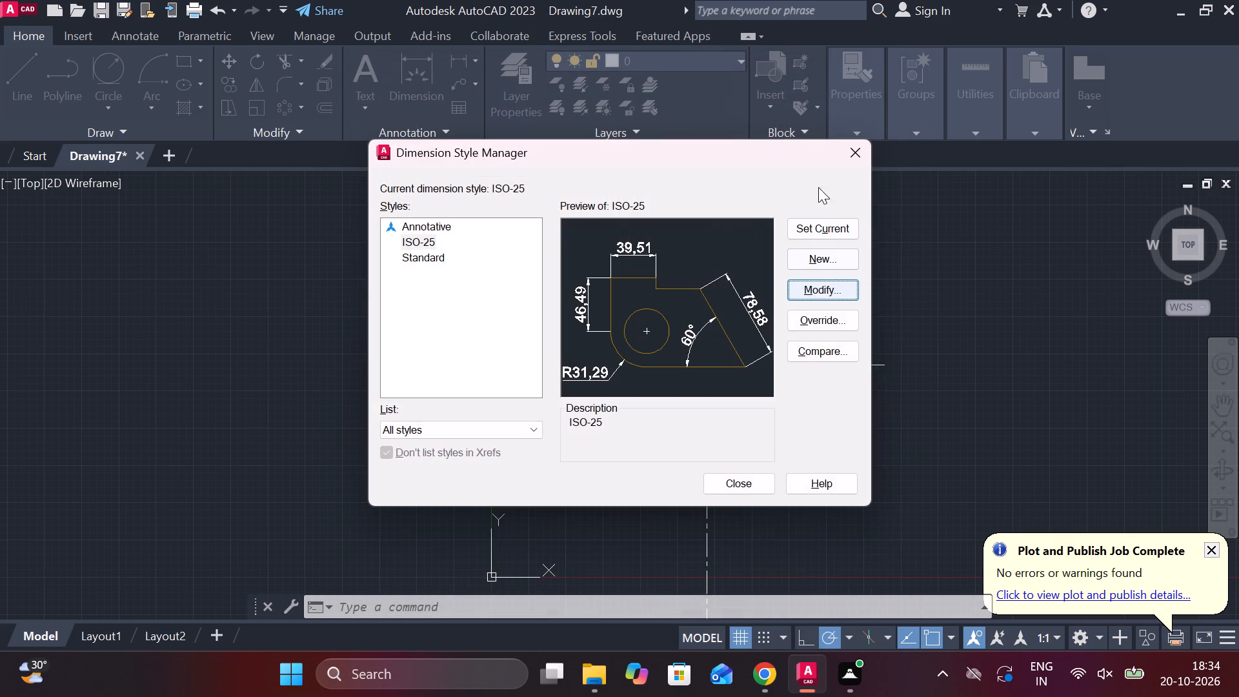
pyautogui.click(823, 236)
pyautogui.click(748, 478)
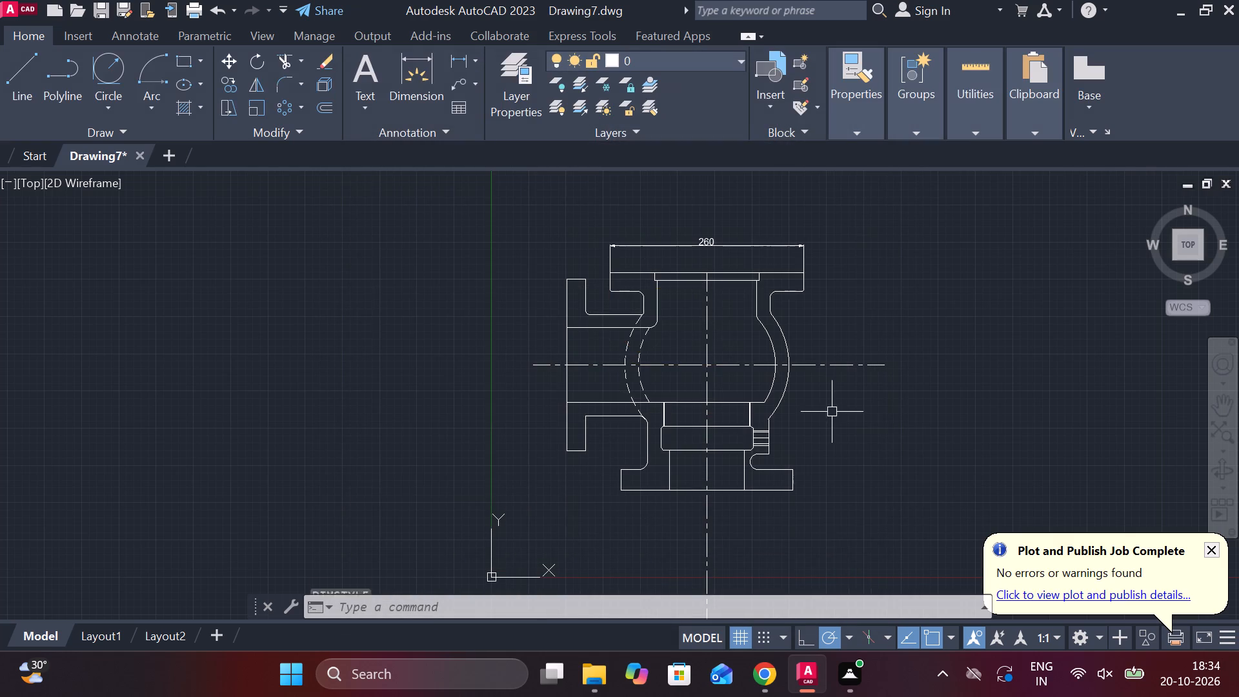
# Add a horizontal linear dimension across the recess in the top flange, placed between the flange and its overall width dimension.
pyautogui.scroll(1, 757, 318)
pyautogui.moveTo(756, 320); pyautogui.dragTo(716, 303, button='middle')
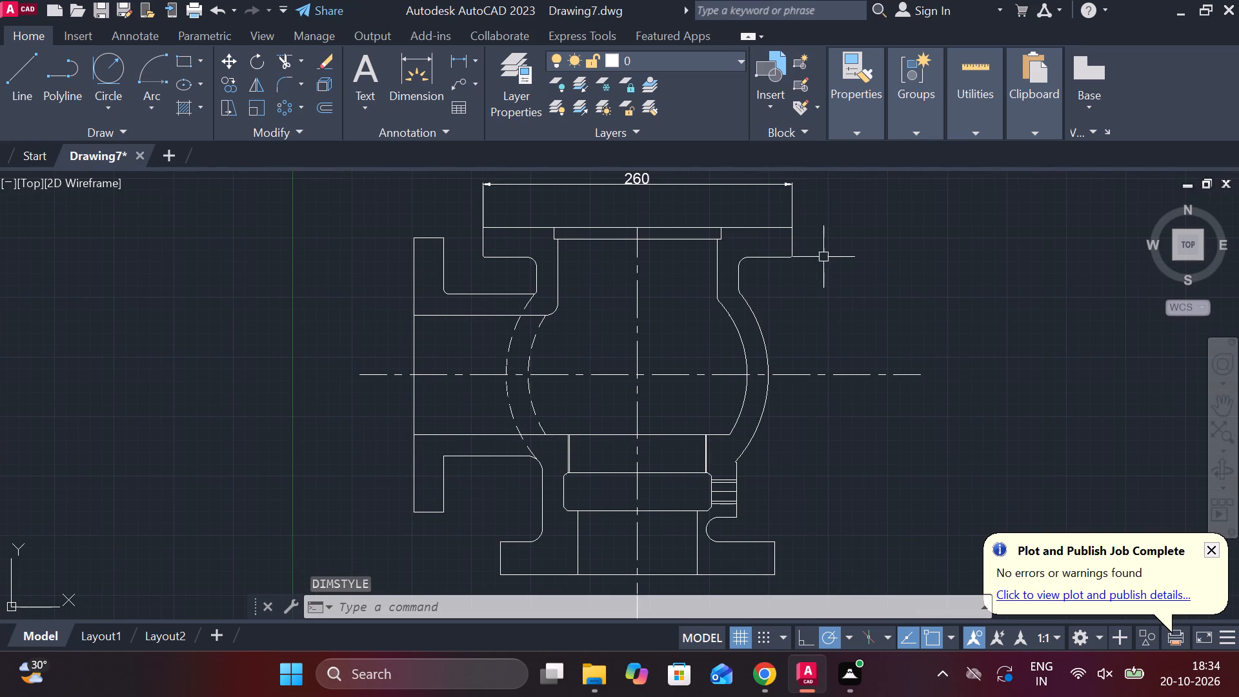
pyautogui.click(459, 59)
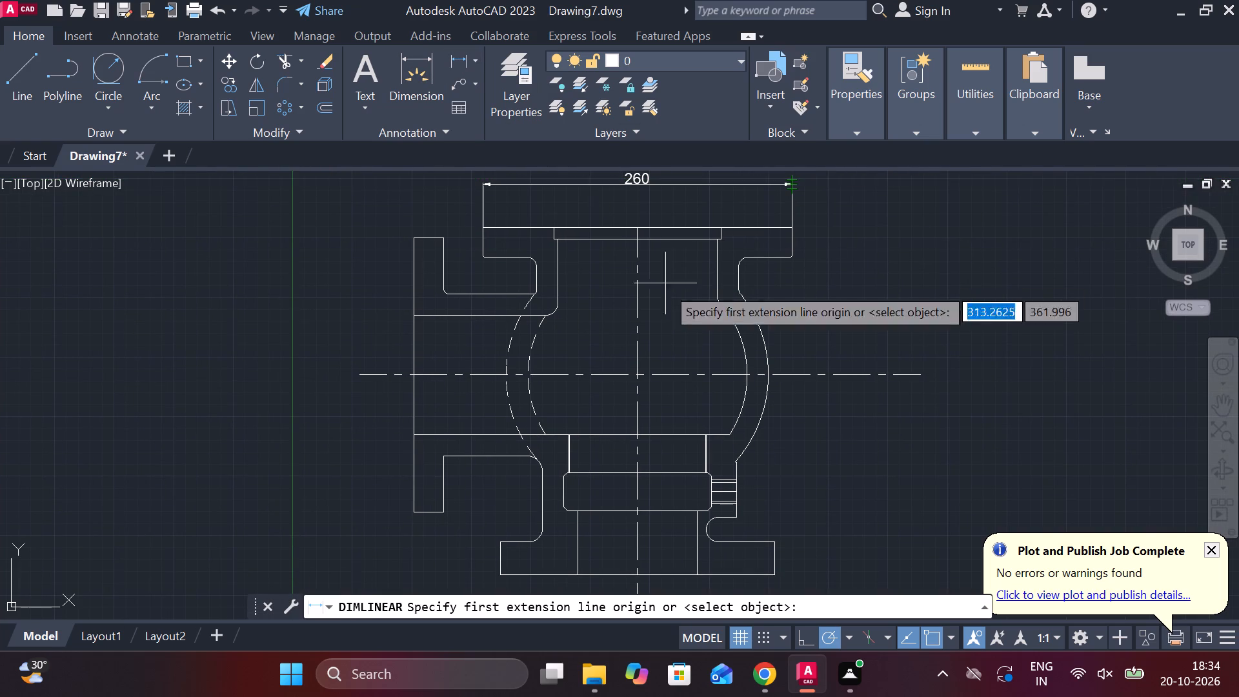
pyautogui.moveTo(566, 292); pyautogui.dragTo(563, 370, button='middle')
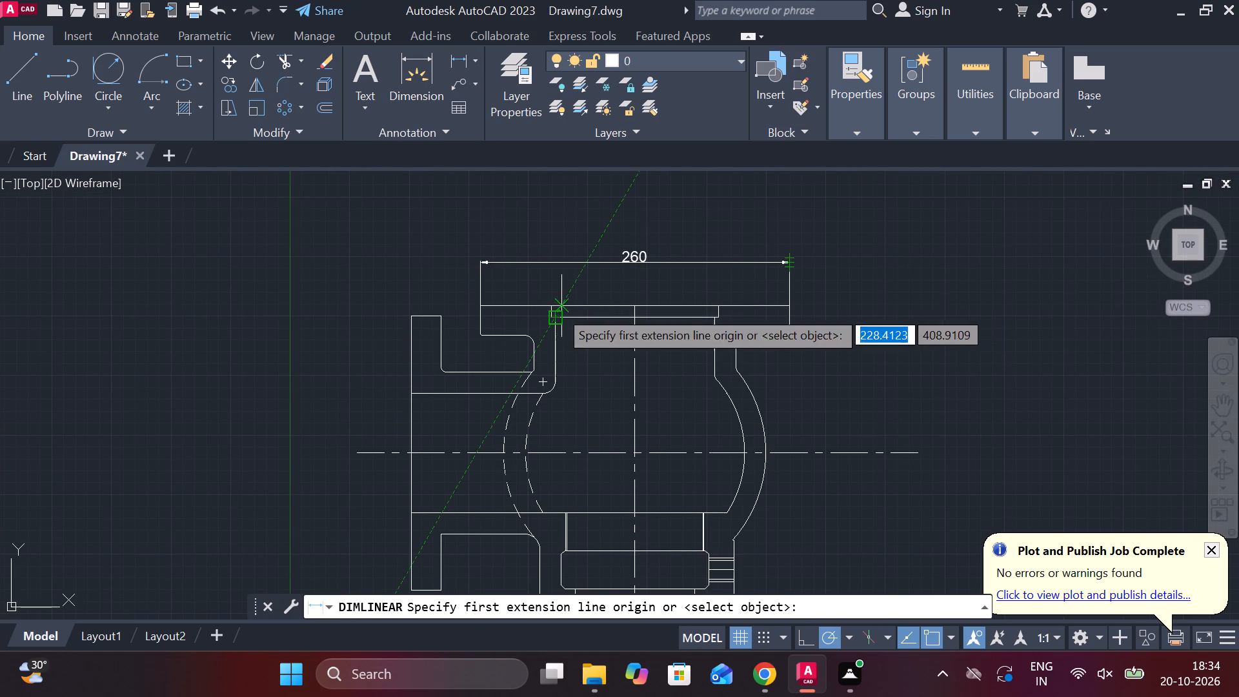
pyautogui.scroll(2, 558, 309)
pyautogui.click(549, 294)
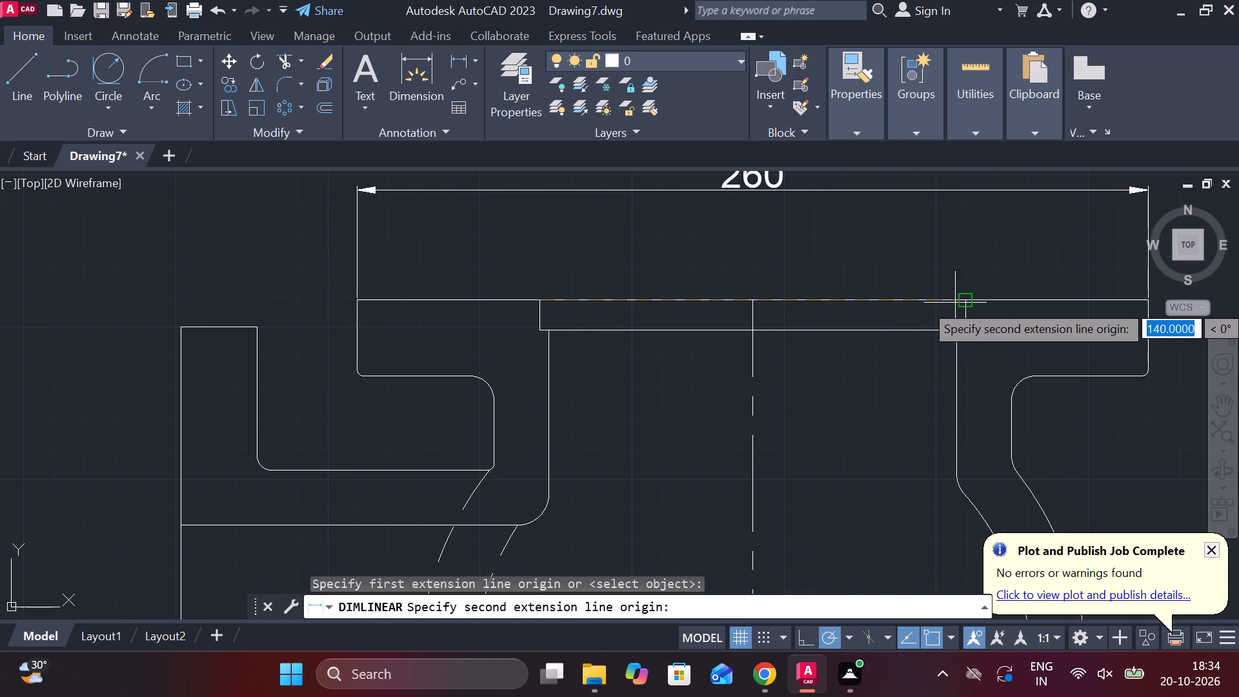
pyautogui.click(962, 303)
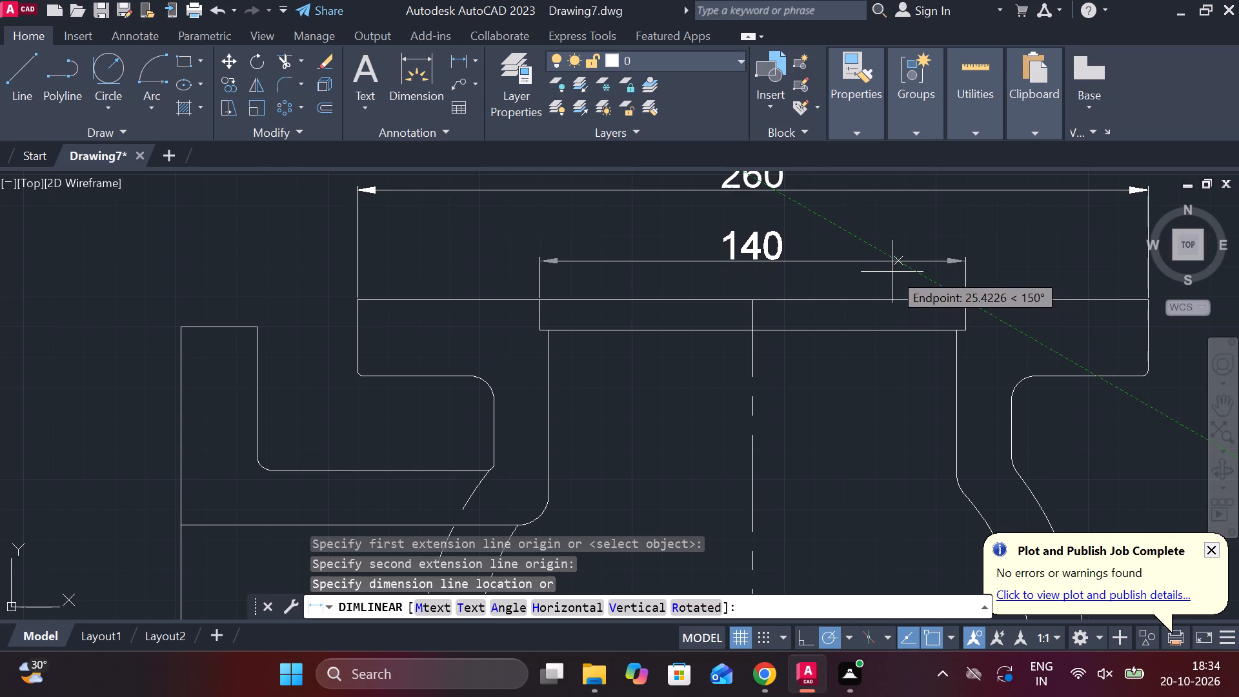
pyautogui.click(875, 254)
# Insert a diameter symbol before the recess dimension's text so it reads Ø140.
pyautogui.scroll(-1, 923, 254)
pyautogui.scroll(2, 790, 214)
pyautogui.doubleClick(822, 277)
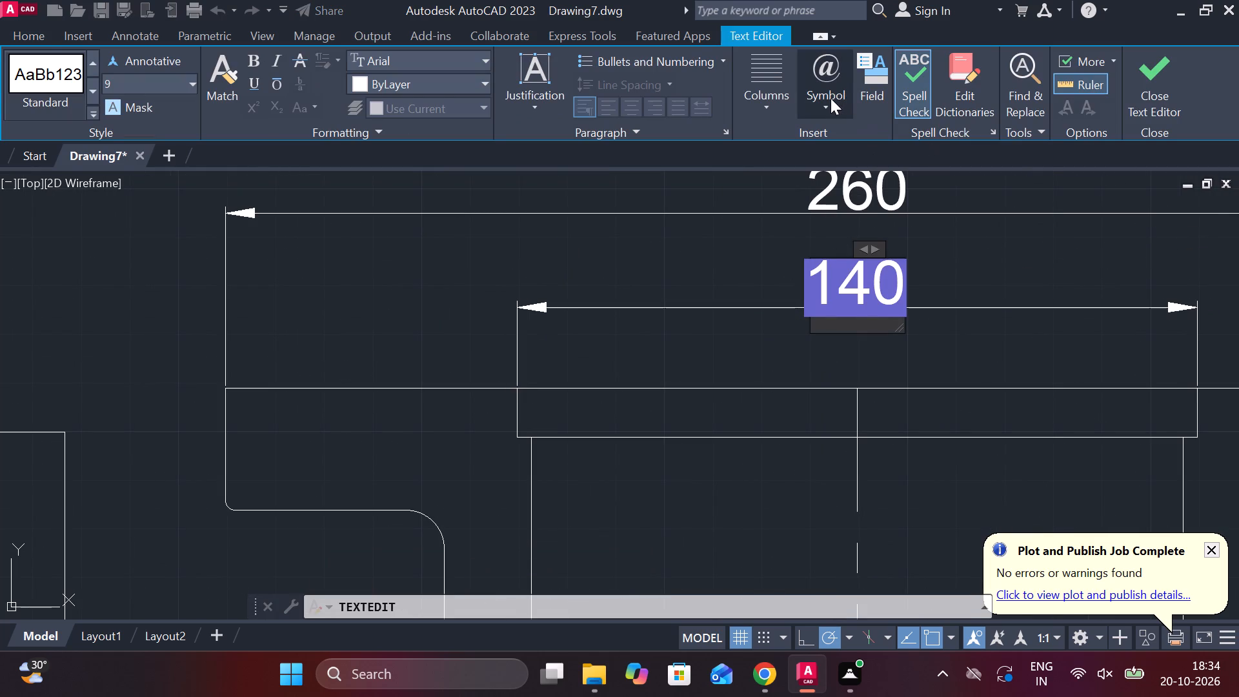
pyautogui.click(831, 103)
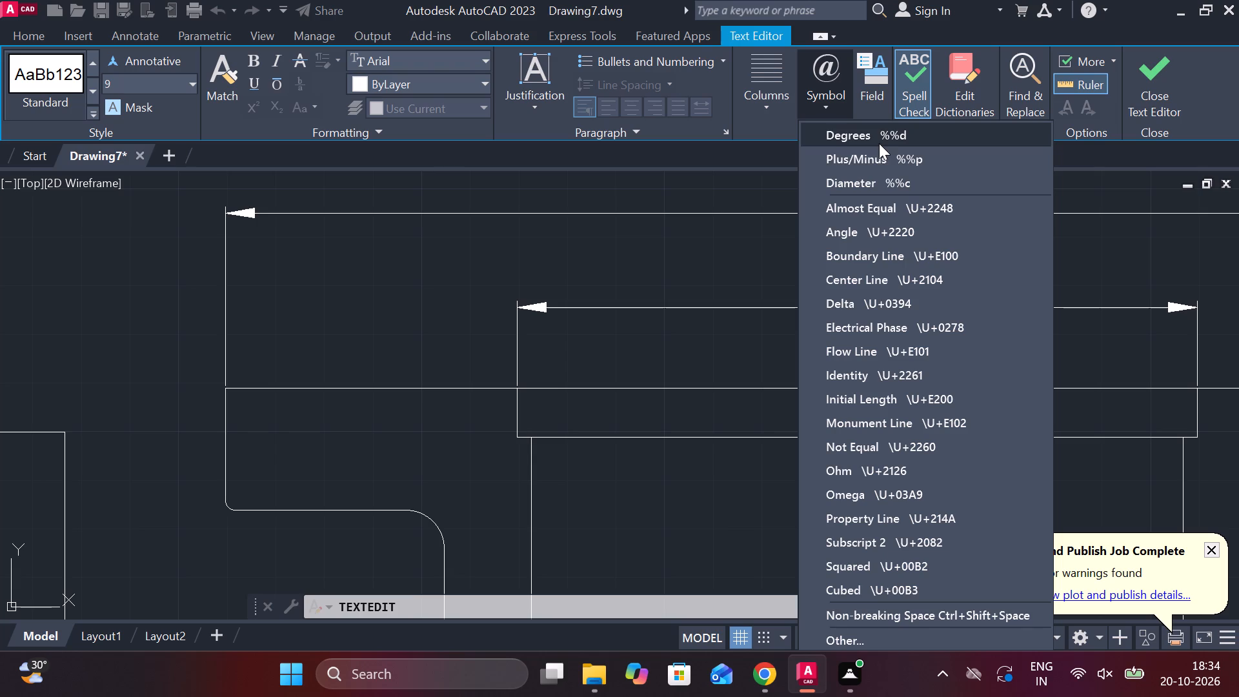
pyautogui.click(880, 176)
pyautogui.click(1137, 108)
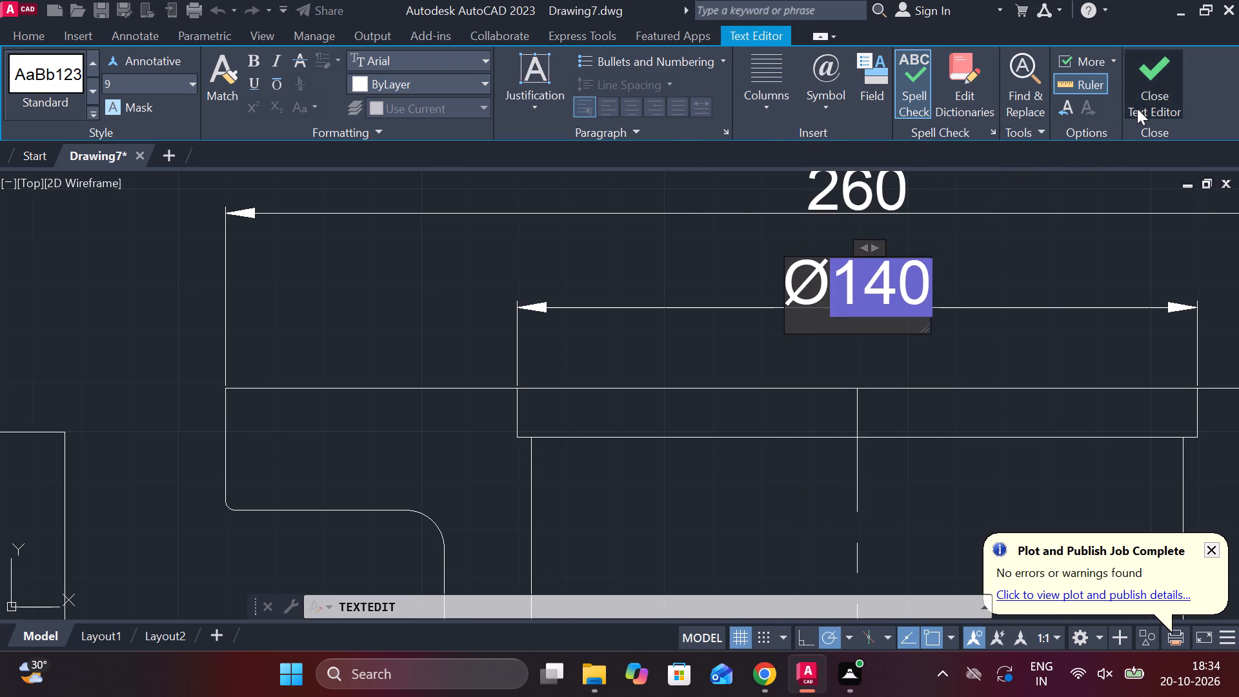
# Replace the top flange's overall width dimension text with Ø260, using the diameter symbol.
pyautogui.doubleClick(855, 208)
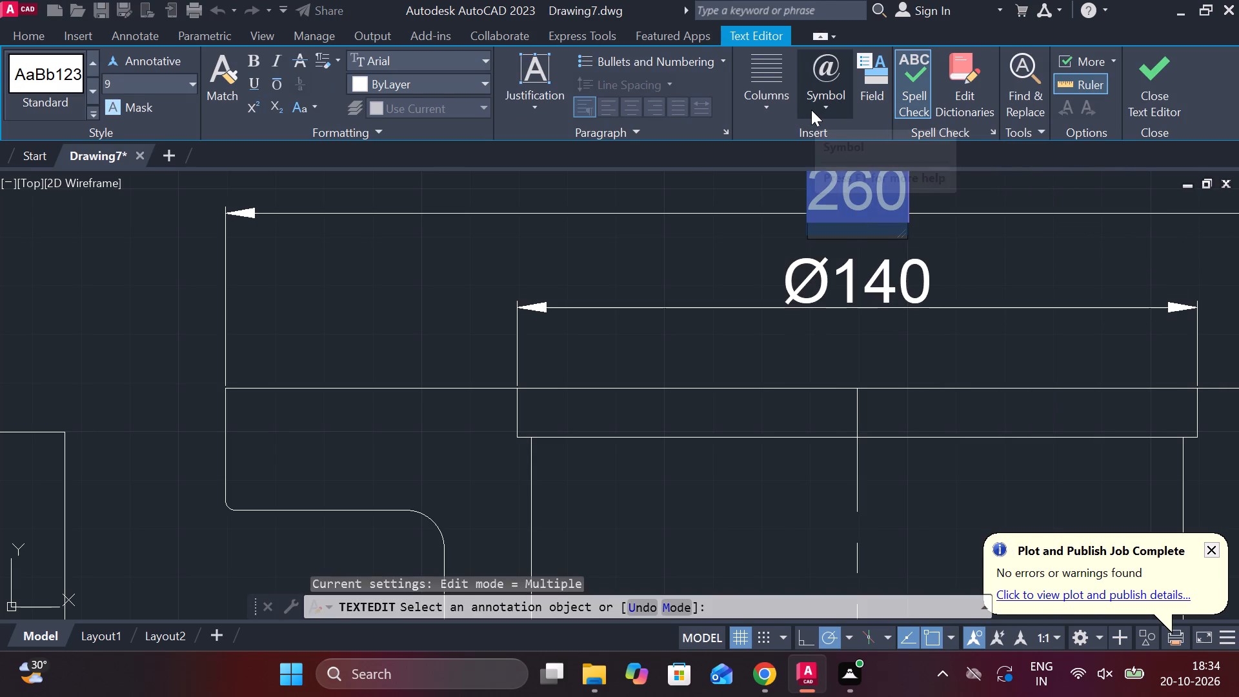
pyautogui.click(812, 108)
pyautogui.click(874, 195)
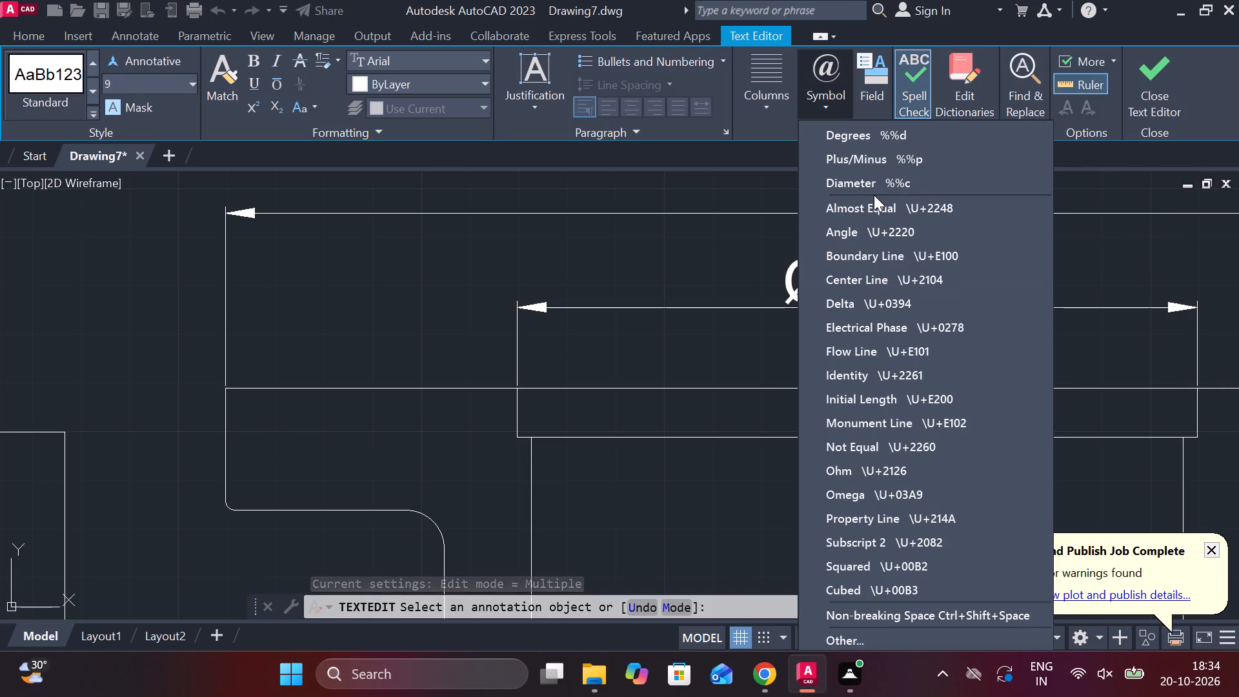
pyautogui.click(862, 187)
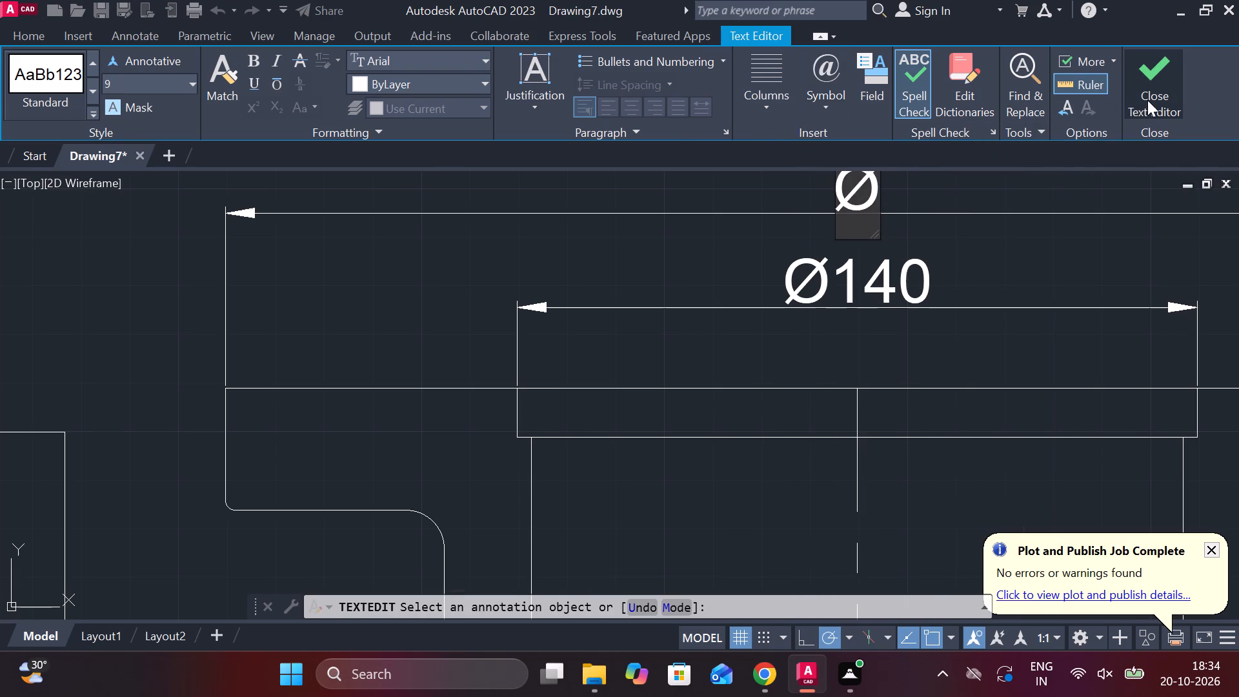
pyautogui.press('2')
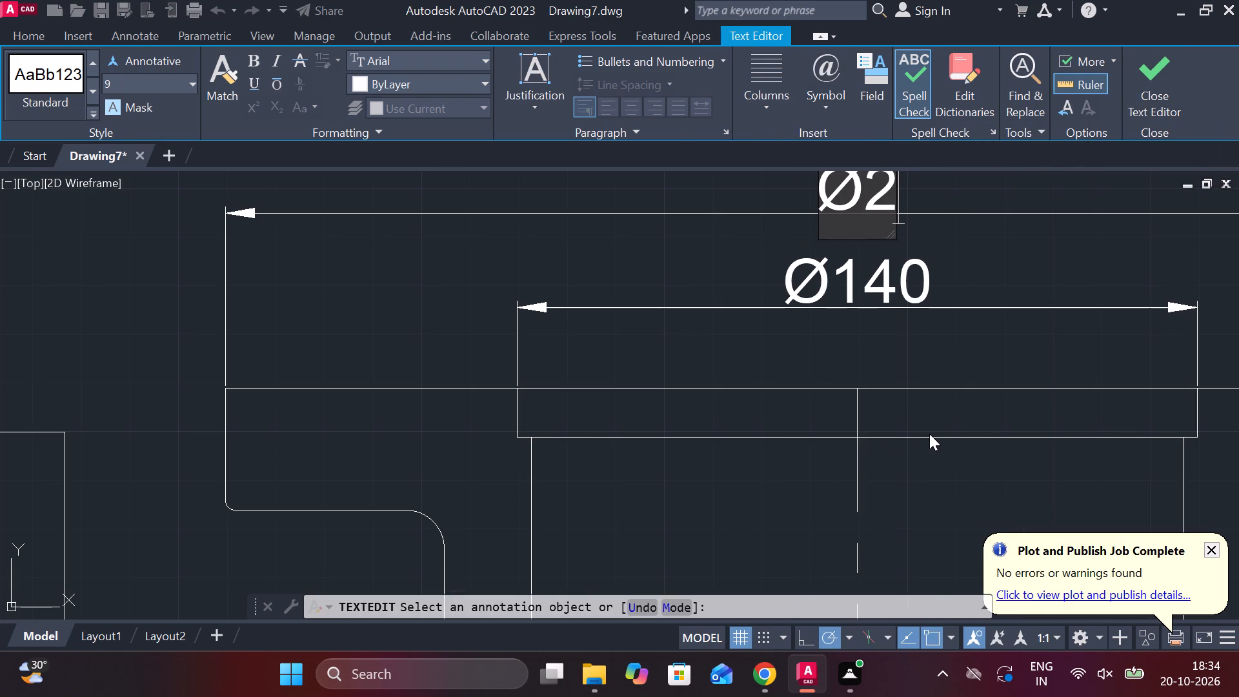
pyautogui.write('60')
pyautogui.click(1151, 98)
pyautogui.scroll(-1, 1060, 272)
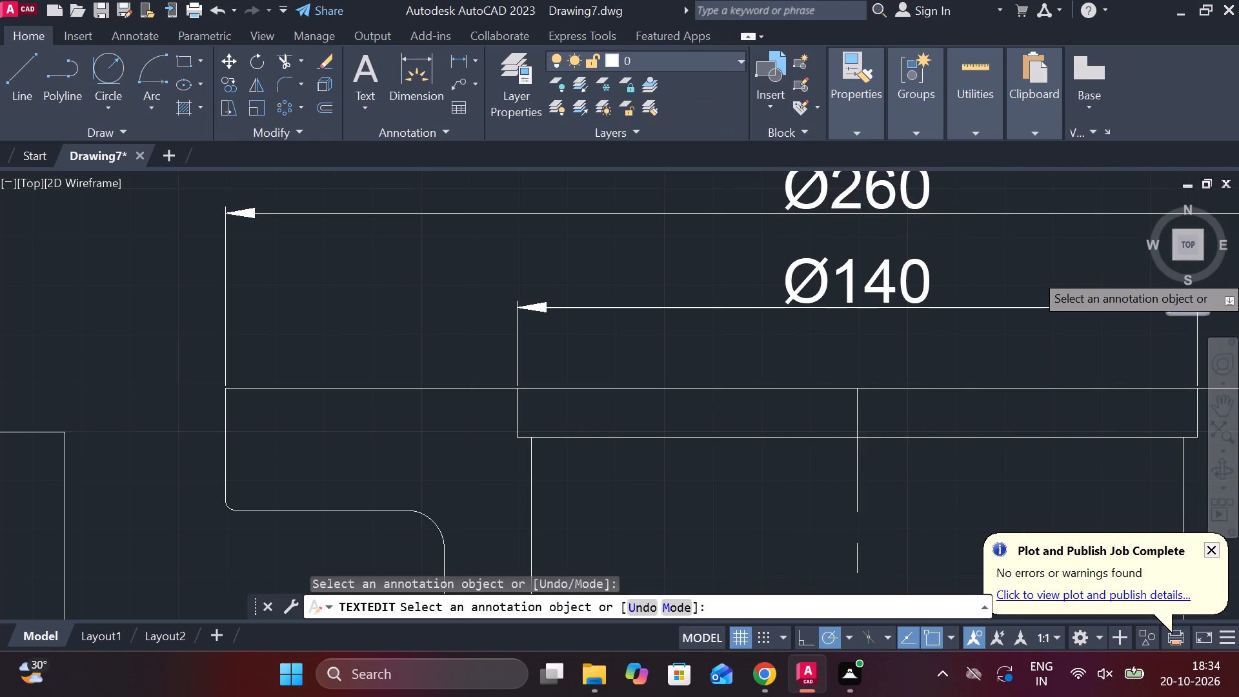
pyautogui.scroll(-1, 1060, 272)
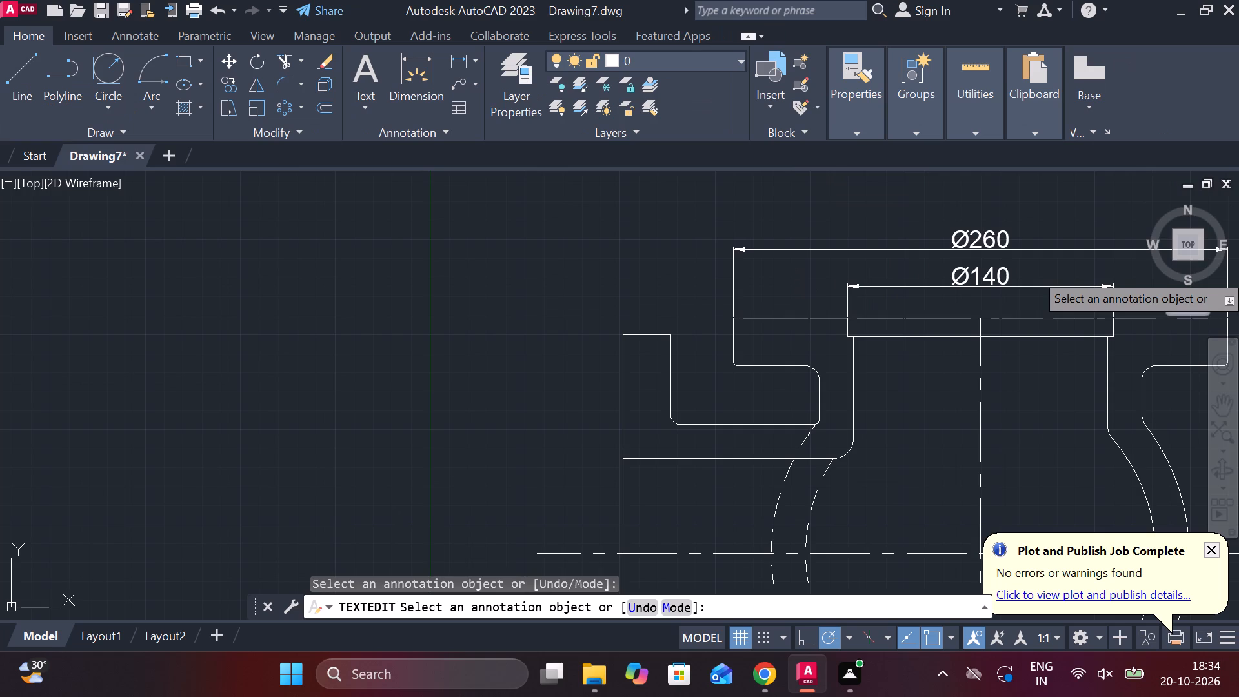
pyautogui.moveTo(1048, 429); pyautogui.dragTo(896, 370, button='middle')
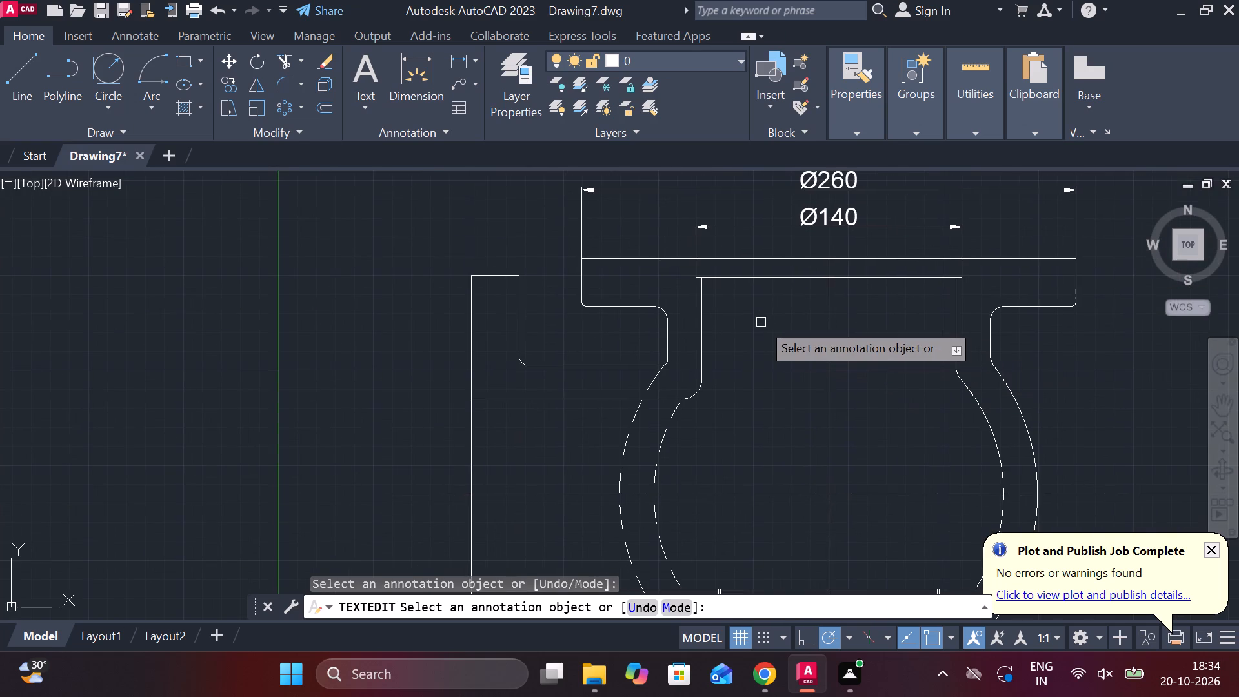
pyautogui.scroll(2, 709, 294)
pyautogui.moveTo(709, 294); pyautogui.dragTo(732, 341, button='middle')
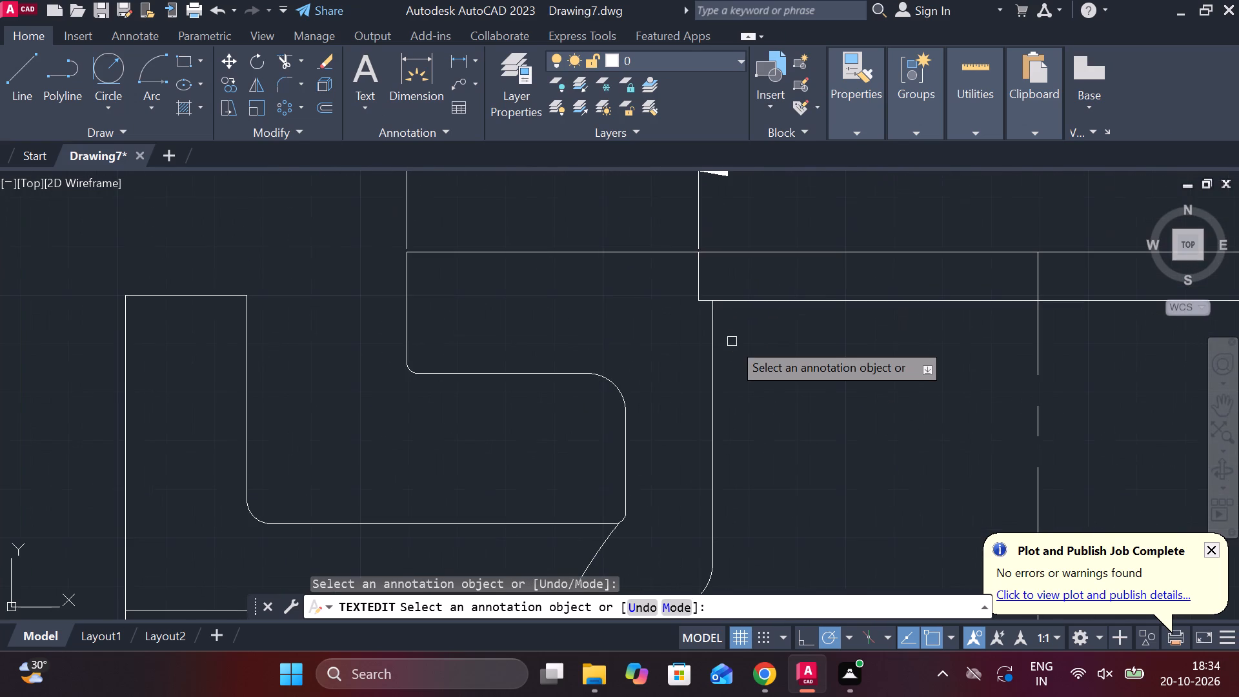
pyautogui.scroll(-2, 809, 359)
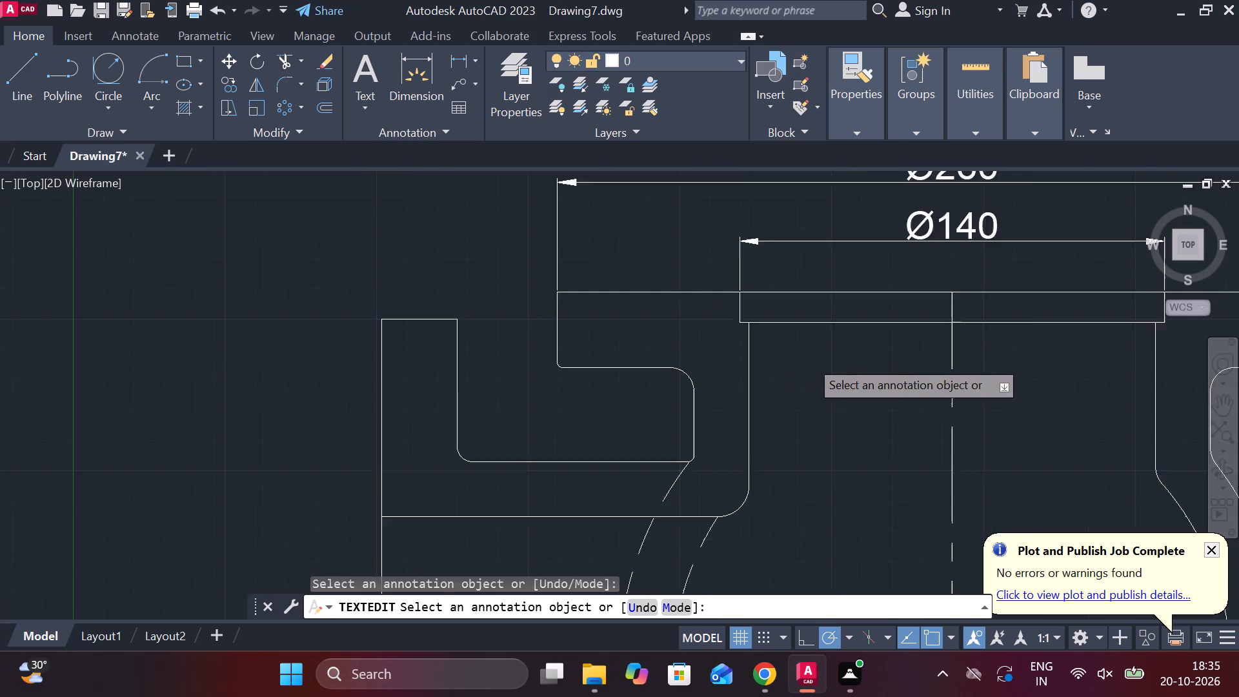
pyautogui.moveTo(809, 359); pyautogui.dragTo(734, 349, button='middle')
pyautogui.press('Escape')
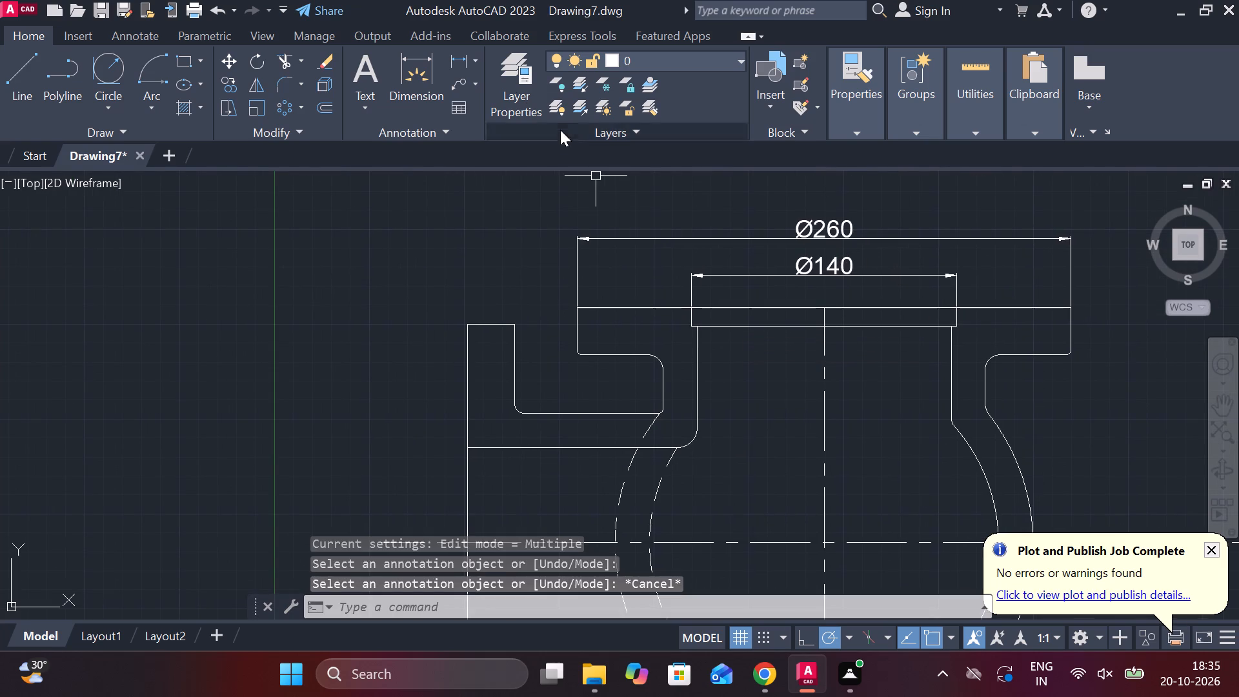
# Add a vertical linear dimension along the left flange's full height, placed just outside its outer face.
pyautogui.click(461, 56)
pyautogui.moveTo(594, 281); pyautogui.dragTo(669, 181, button='middle')
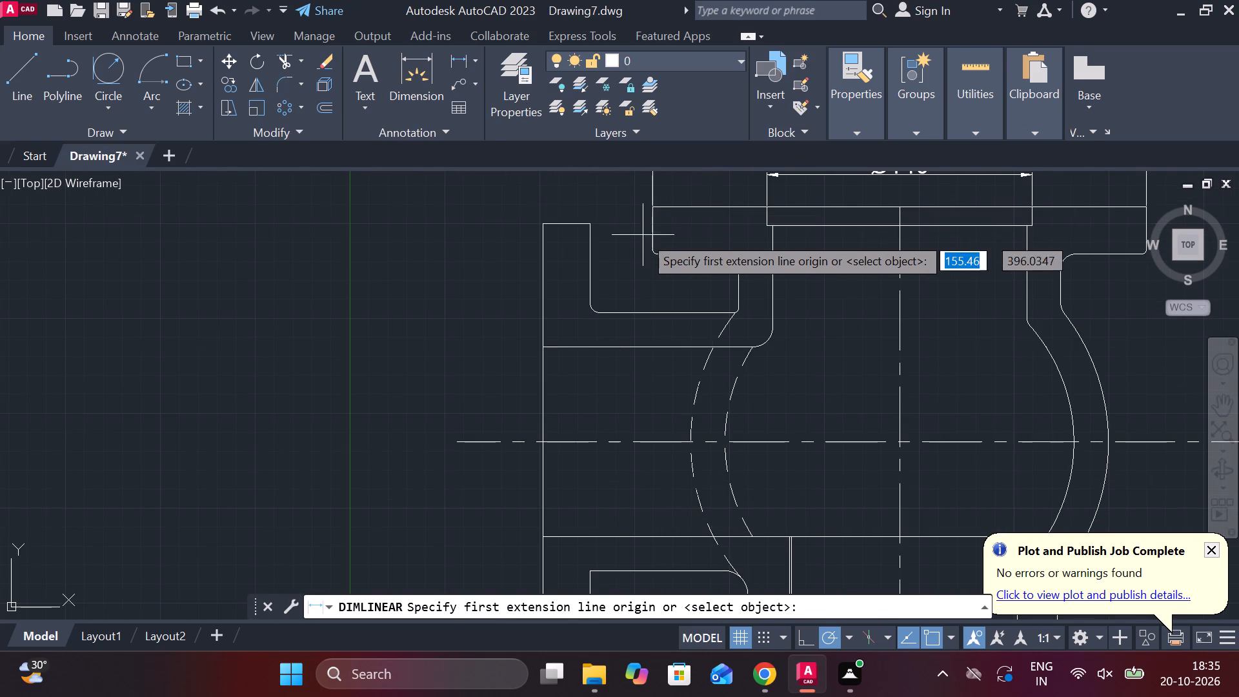
pyautogui.click(548, 221)
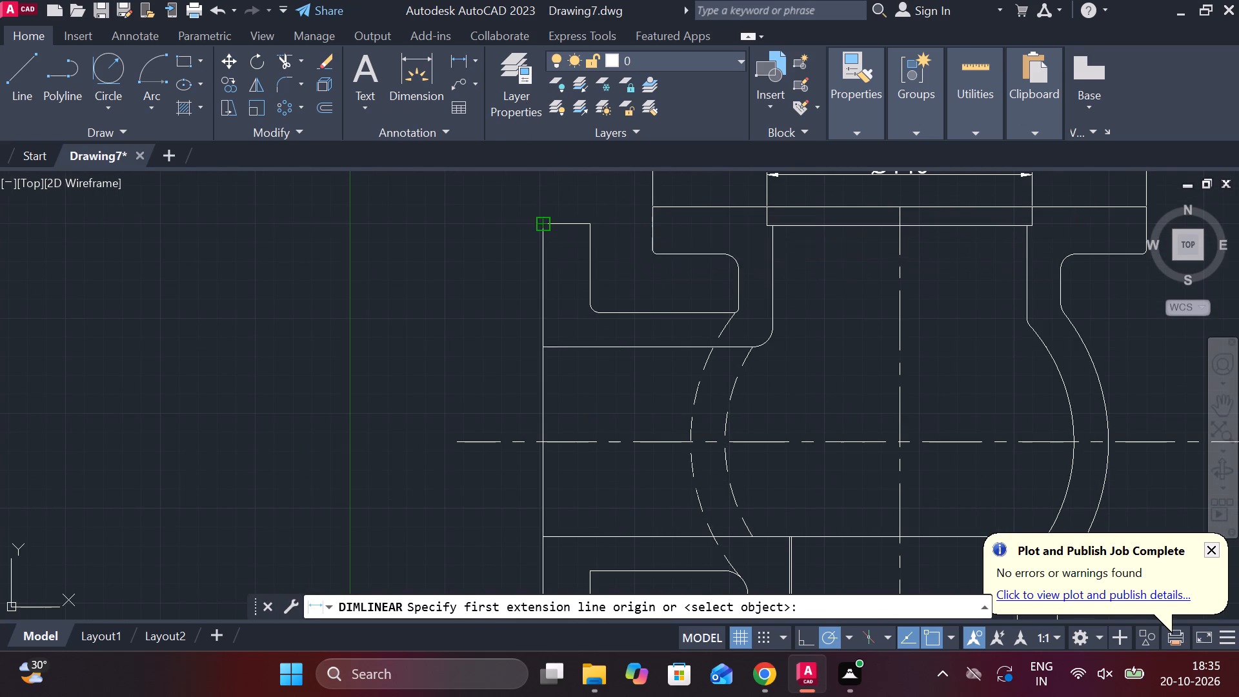
pyautogui.scroll(-2, 548, 237)
pyautogui.moveTo(548, 242); pyautogui.dragTo(549, 185, button='middle')
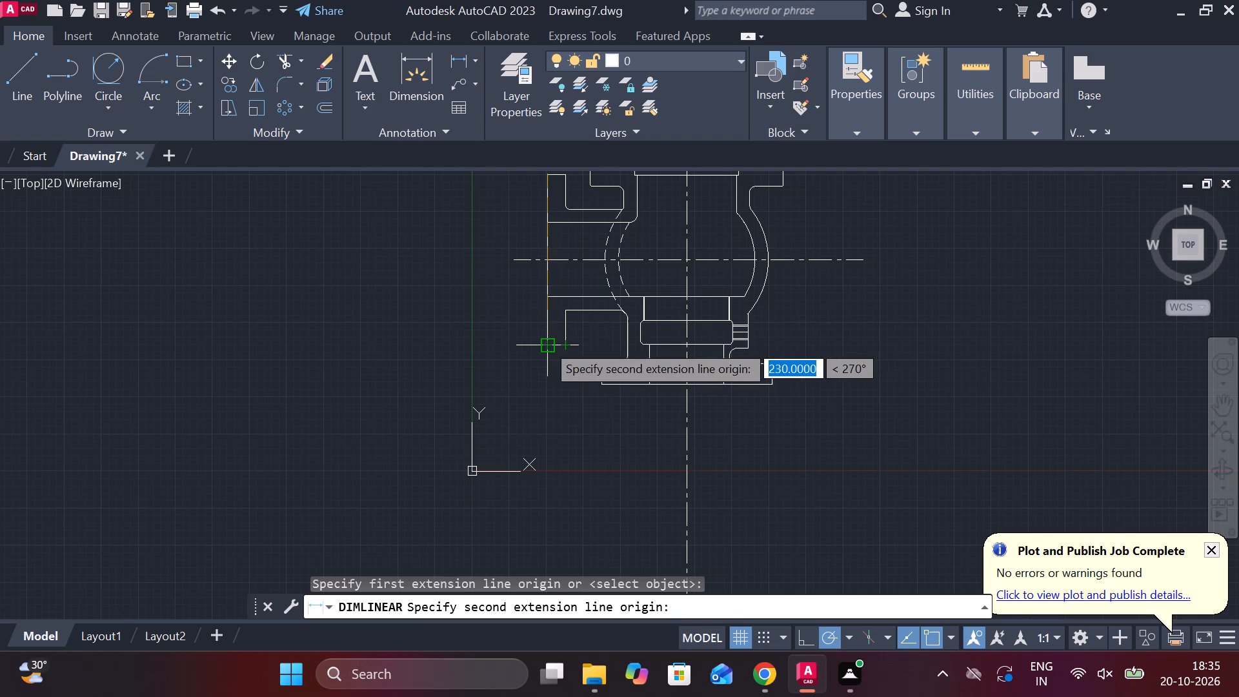
pyautogui.click(545, 343)
pyautogui.click(511, 326)
pyautogui.scroll(1, 558, 332)
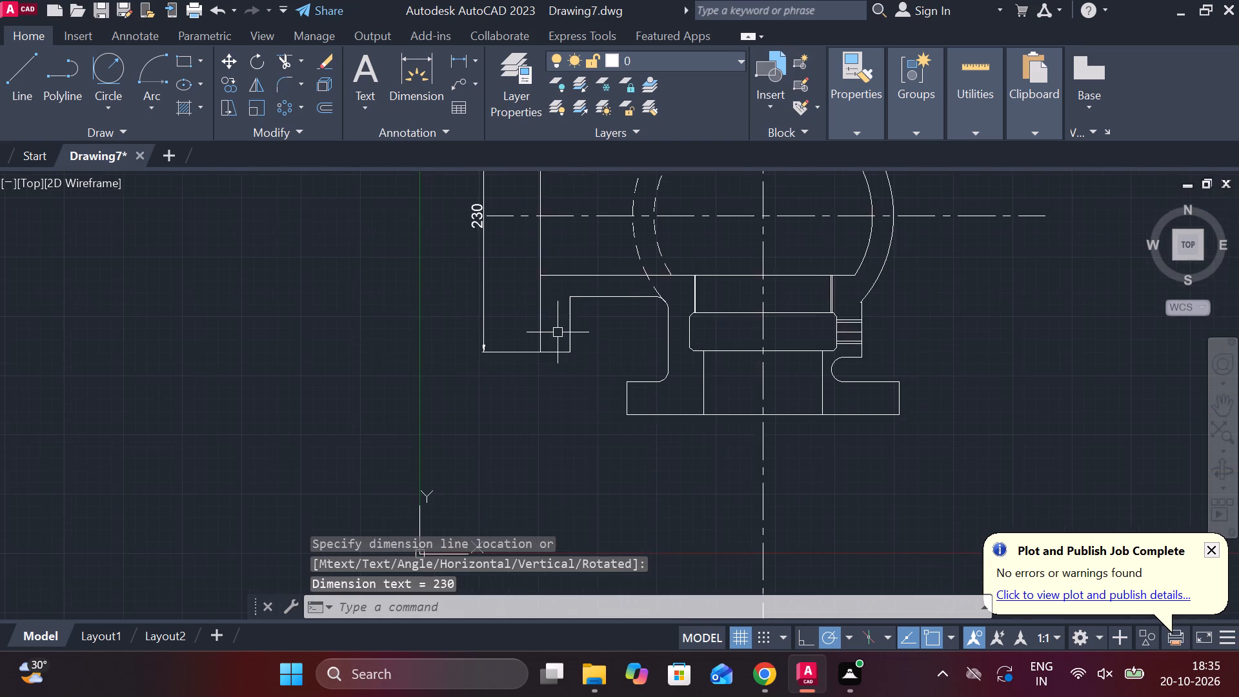
pyautogui.moveTo(558, 332); pyautogui.dragTo(575, 430, button='middle')
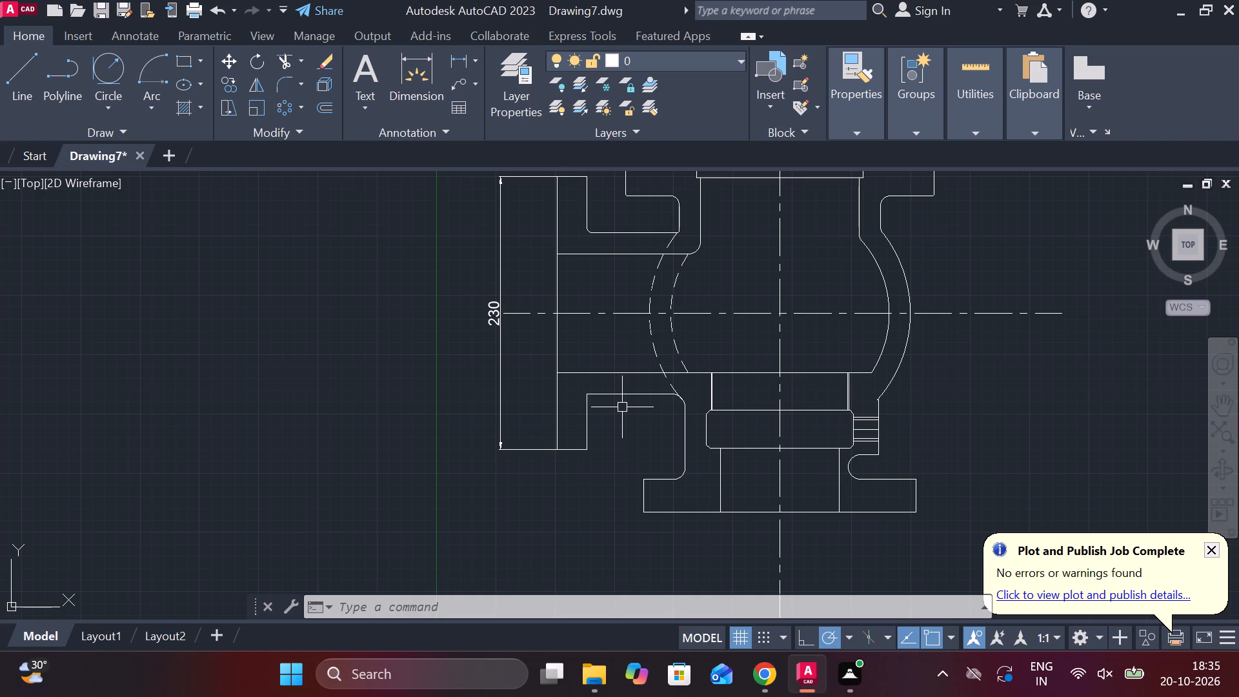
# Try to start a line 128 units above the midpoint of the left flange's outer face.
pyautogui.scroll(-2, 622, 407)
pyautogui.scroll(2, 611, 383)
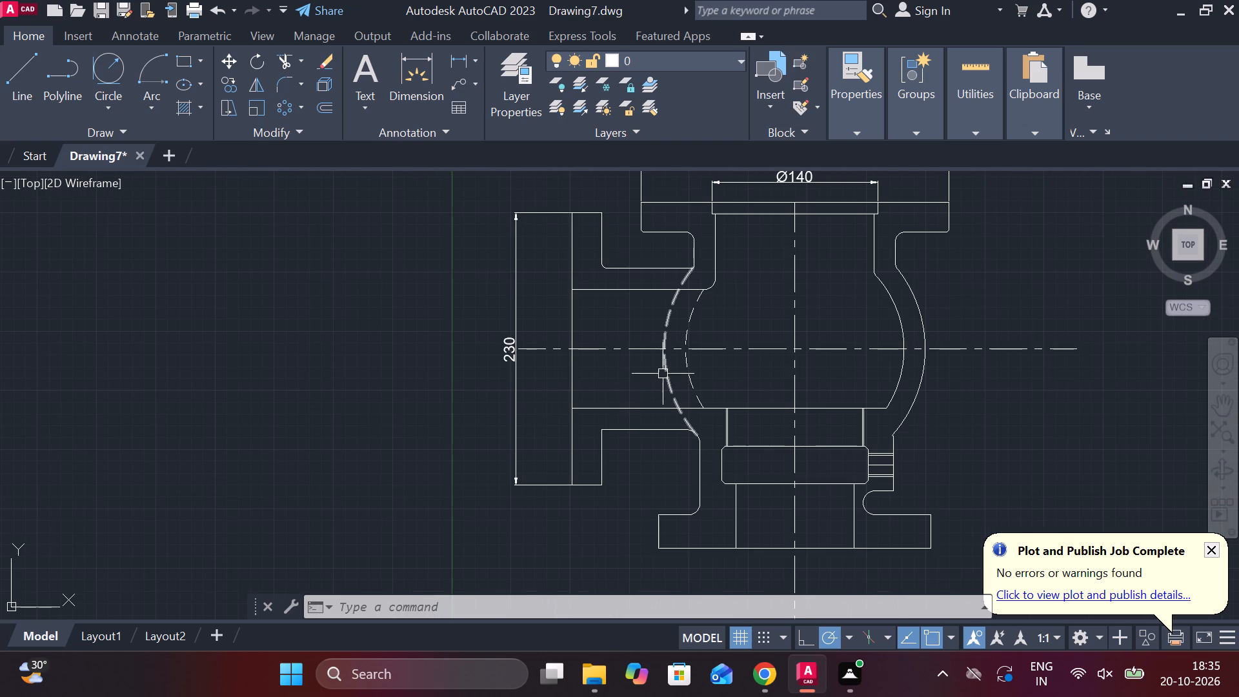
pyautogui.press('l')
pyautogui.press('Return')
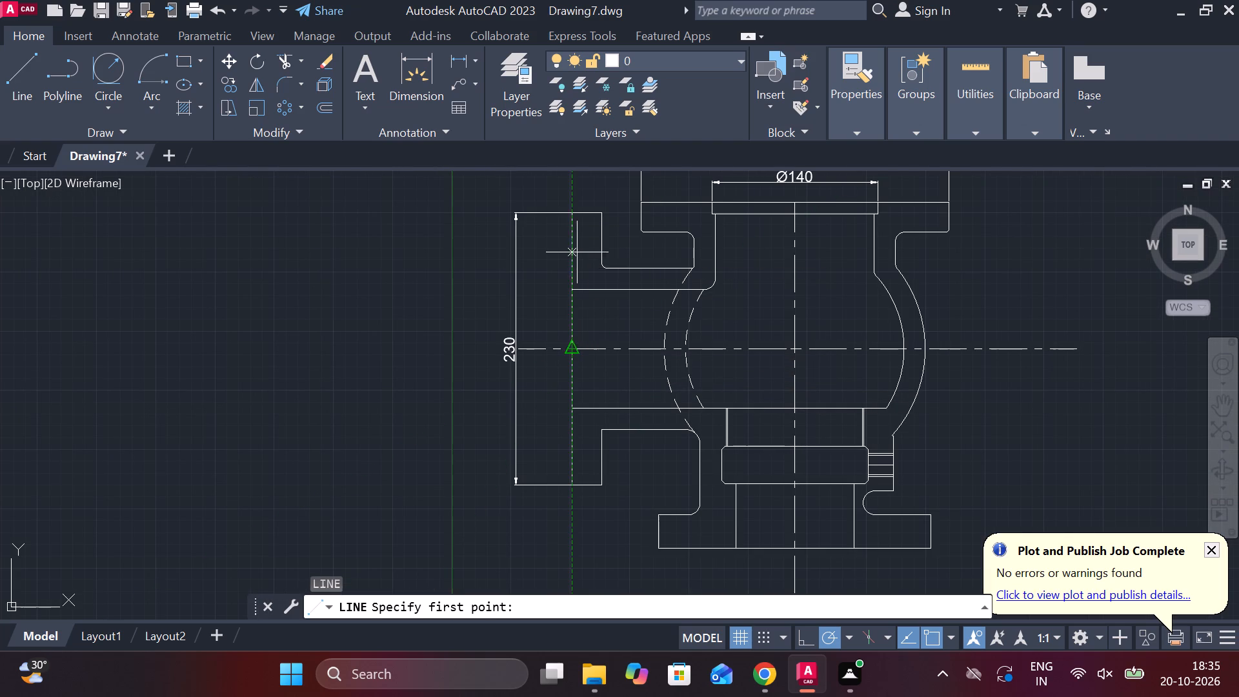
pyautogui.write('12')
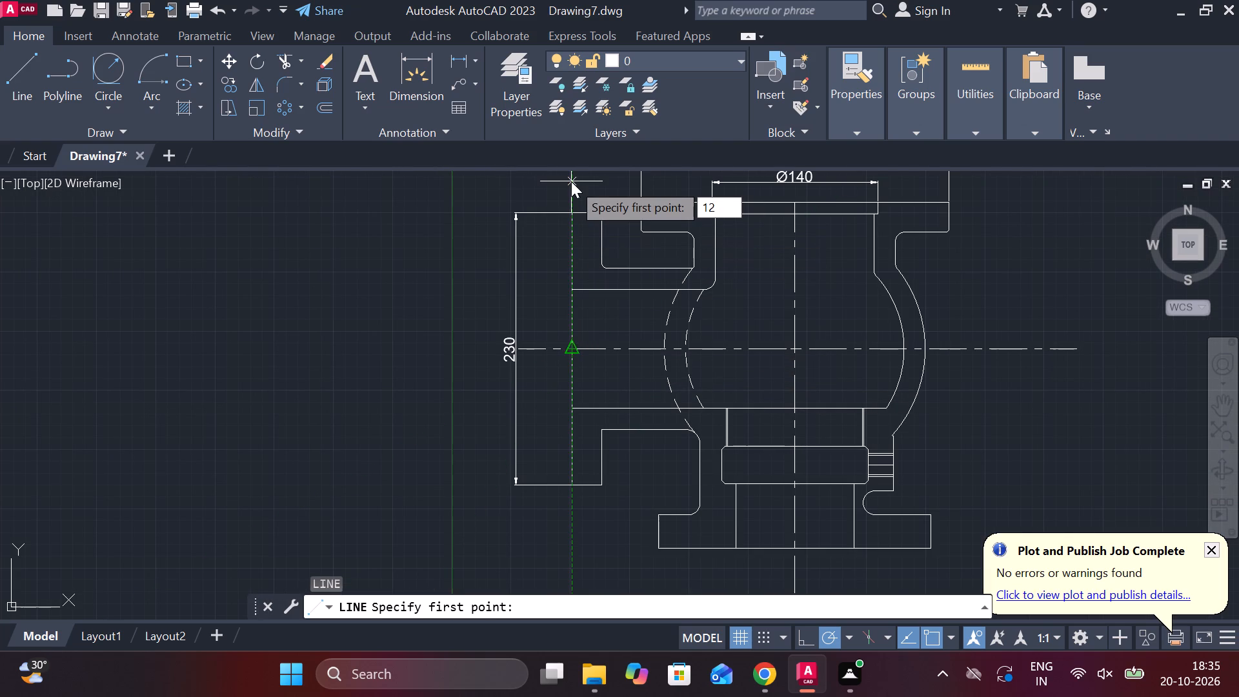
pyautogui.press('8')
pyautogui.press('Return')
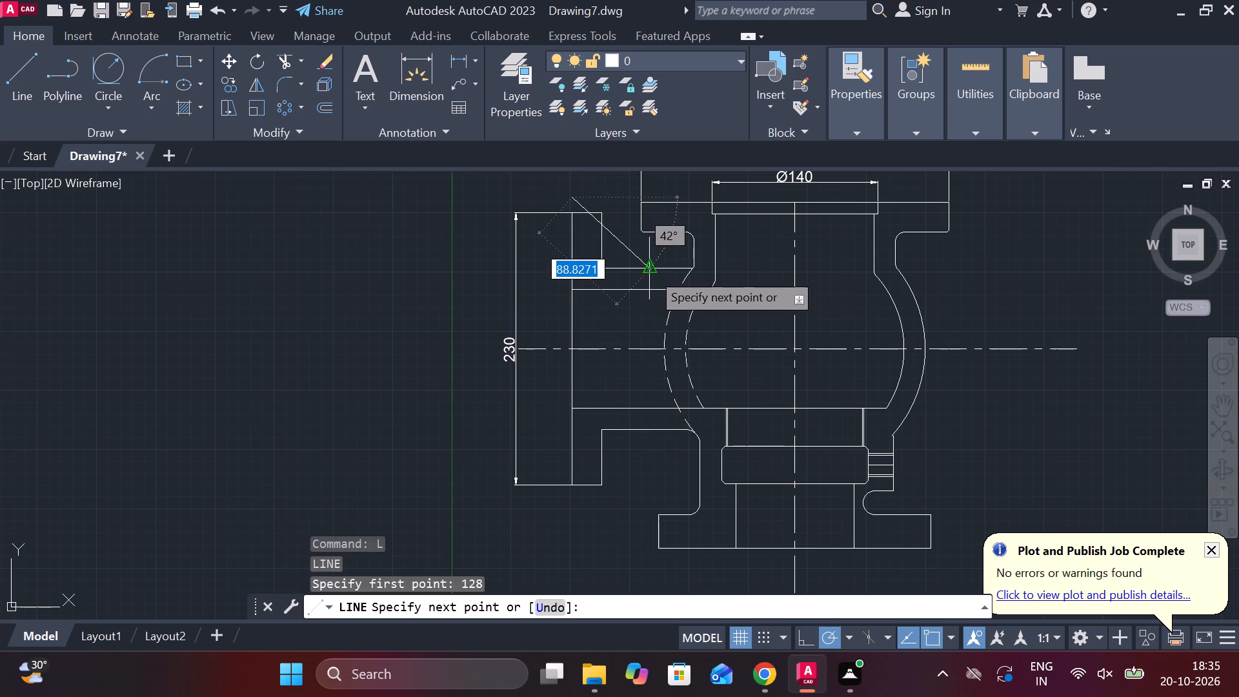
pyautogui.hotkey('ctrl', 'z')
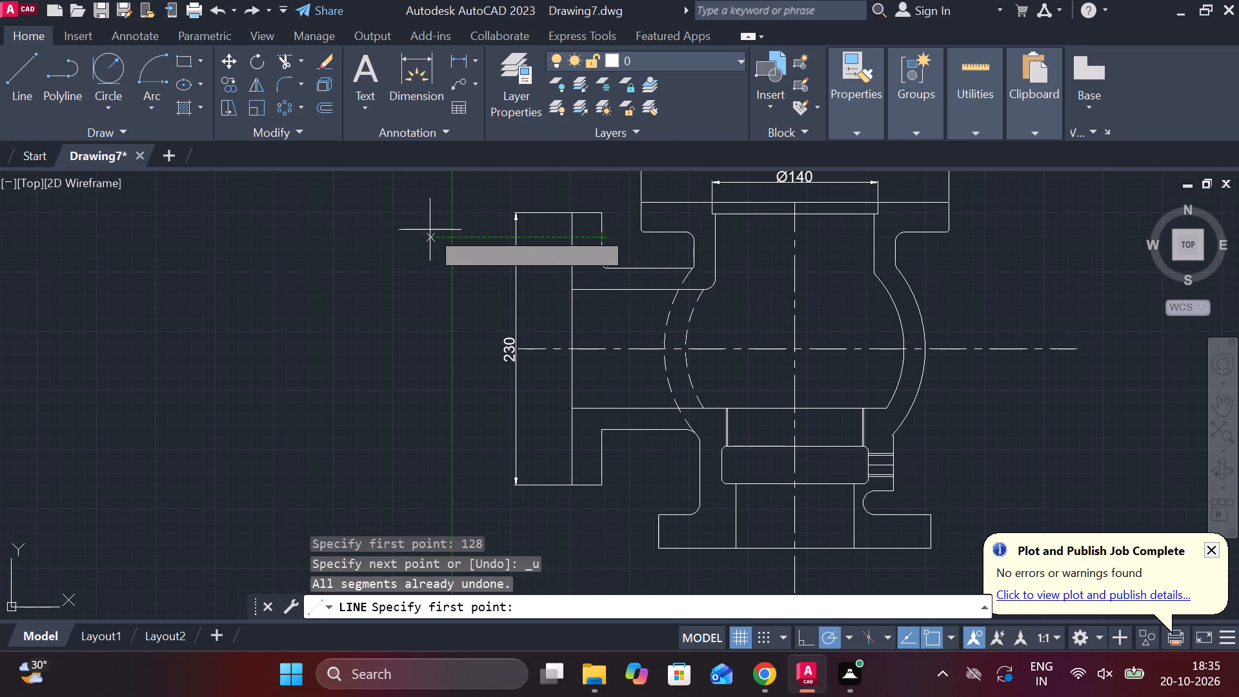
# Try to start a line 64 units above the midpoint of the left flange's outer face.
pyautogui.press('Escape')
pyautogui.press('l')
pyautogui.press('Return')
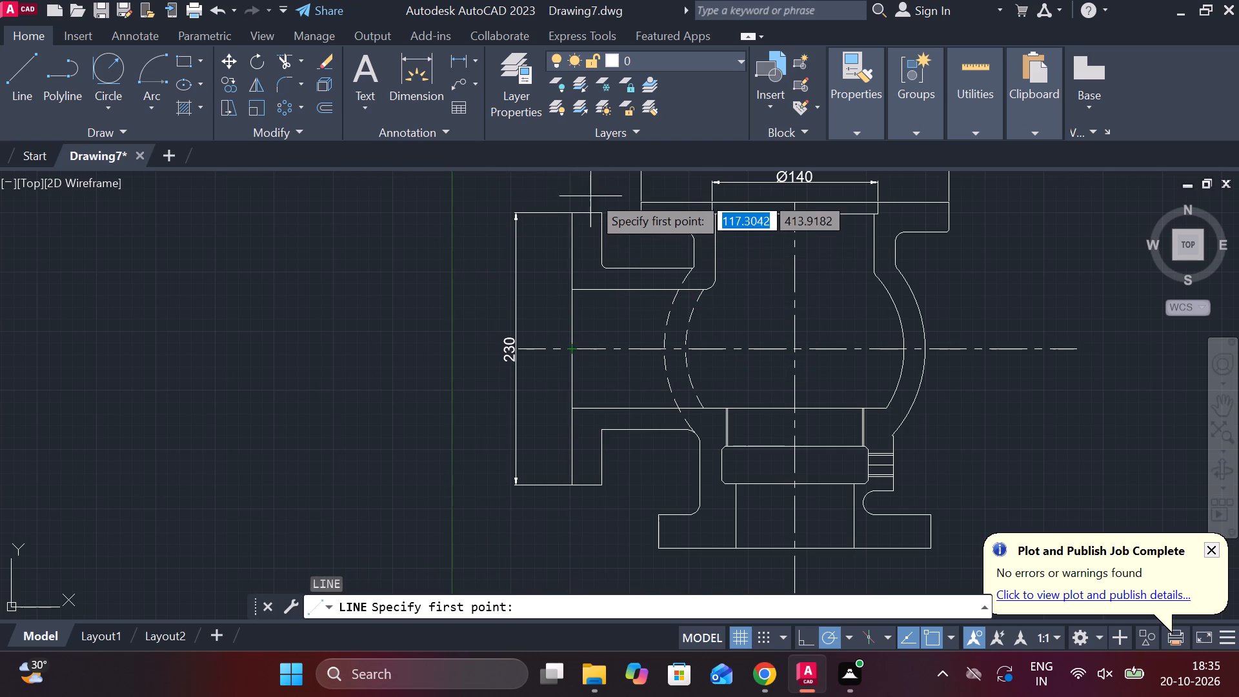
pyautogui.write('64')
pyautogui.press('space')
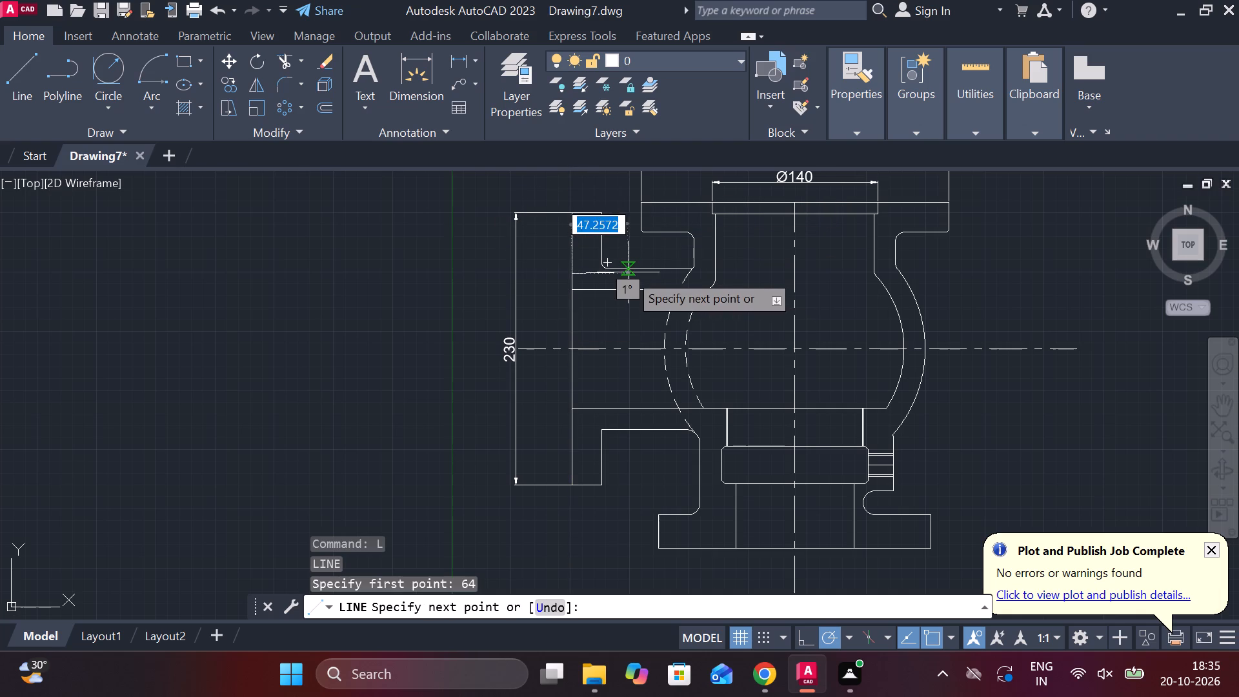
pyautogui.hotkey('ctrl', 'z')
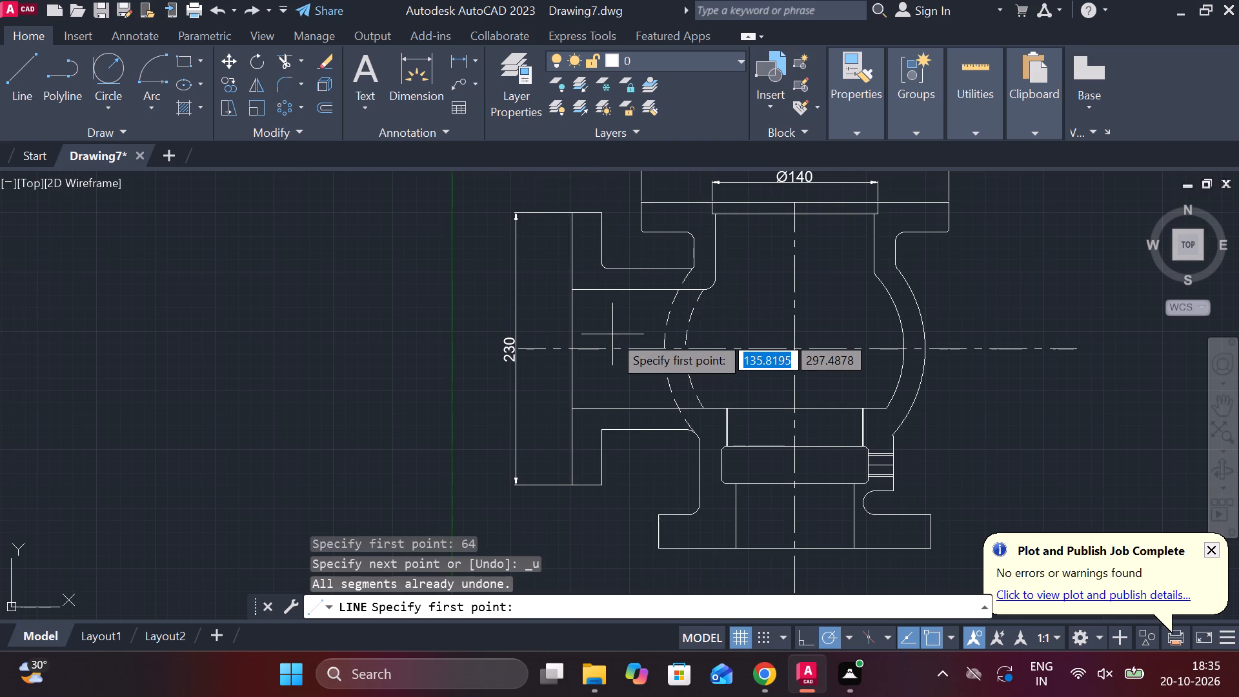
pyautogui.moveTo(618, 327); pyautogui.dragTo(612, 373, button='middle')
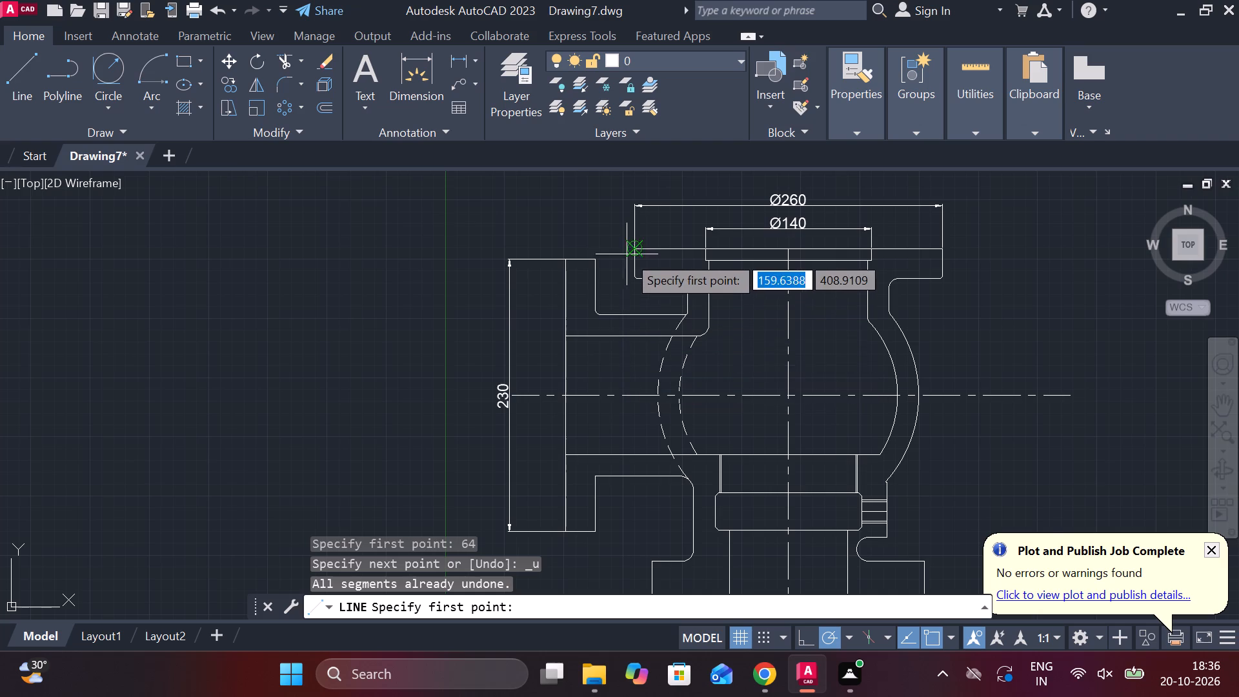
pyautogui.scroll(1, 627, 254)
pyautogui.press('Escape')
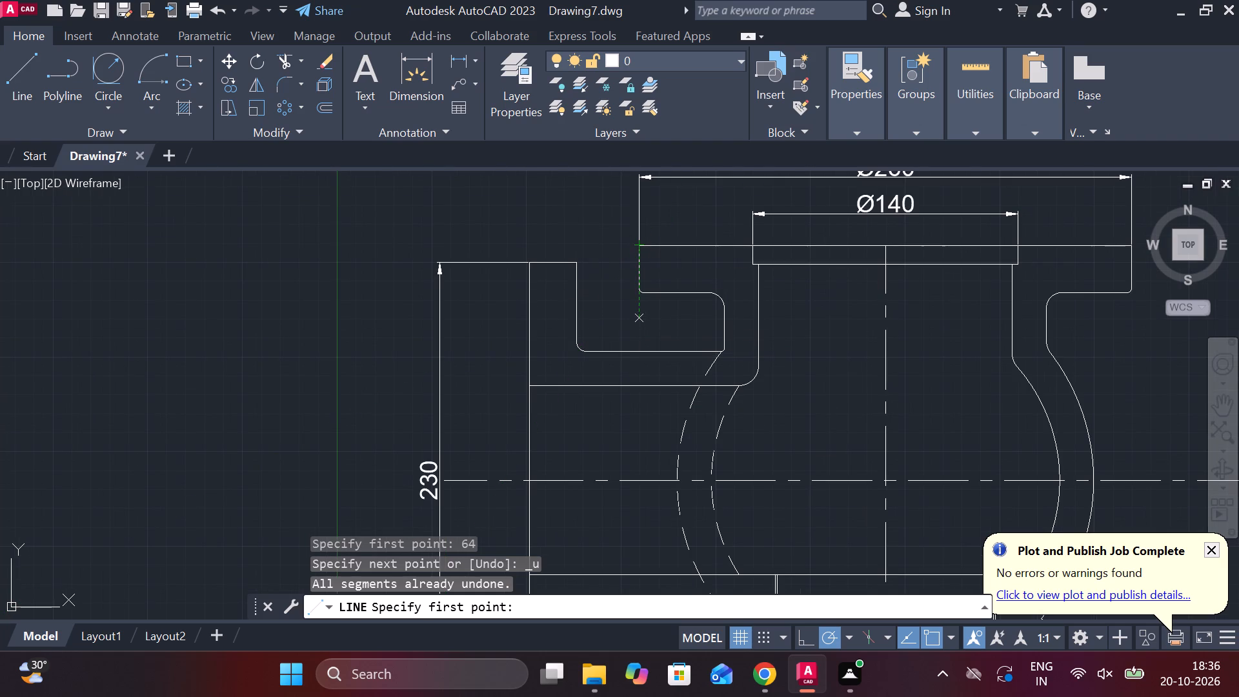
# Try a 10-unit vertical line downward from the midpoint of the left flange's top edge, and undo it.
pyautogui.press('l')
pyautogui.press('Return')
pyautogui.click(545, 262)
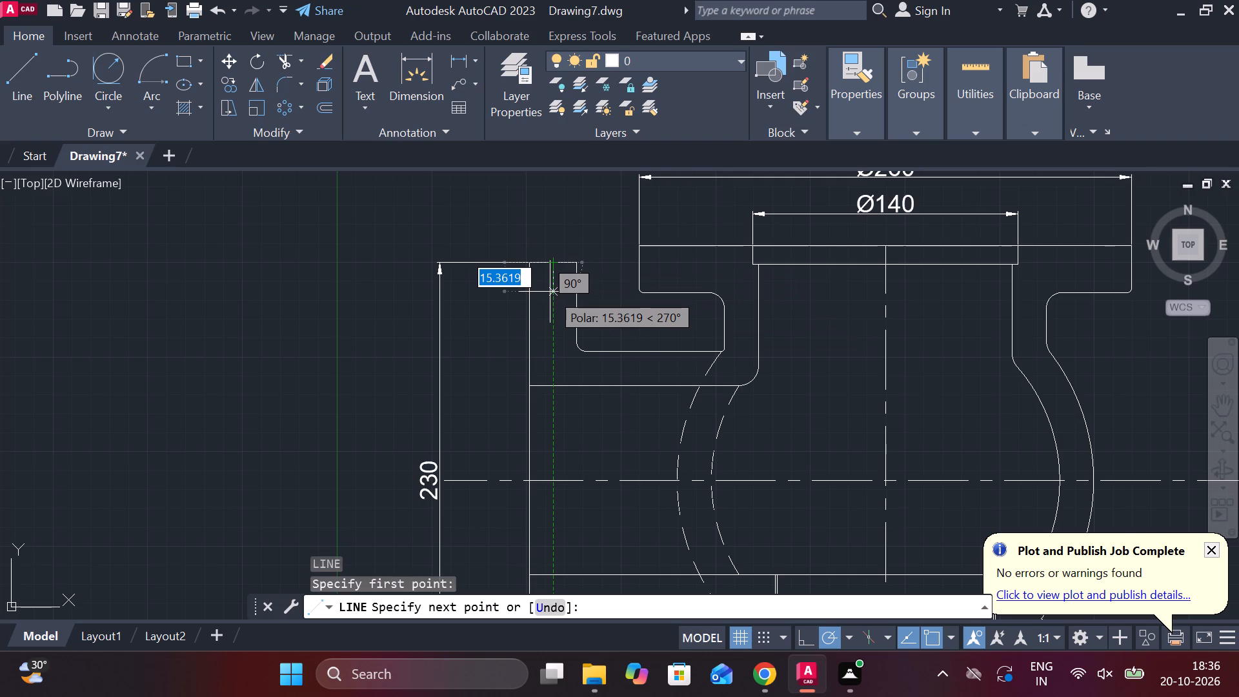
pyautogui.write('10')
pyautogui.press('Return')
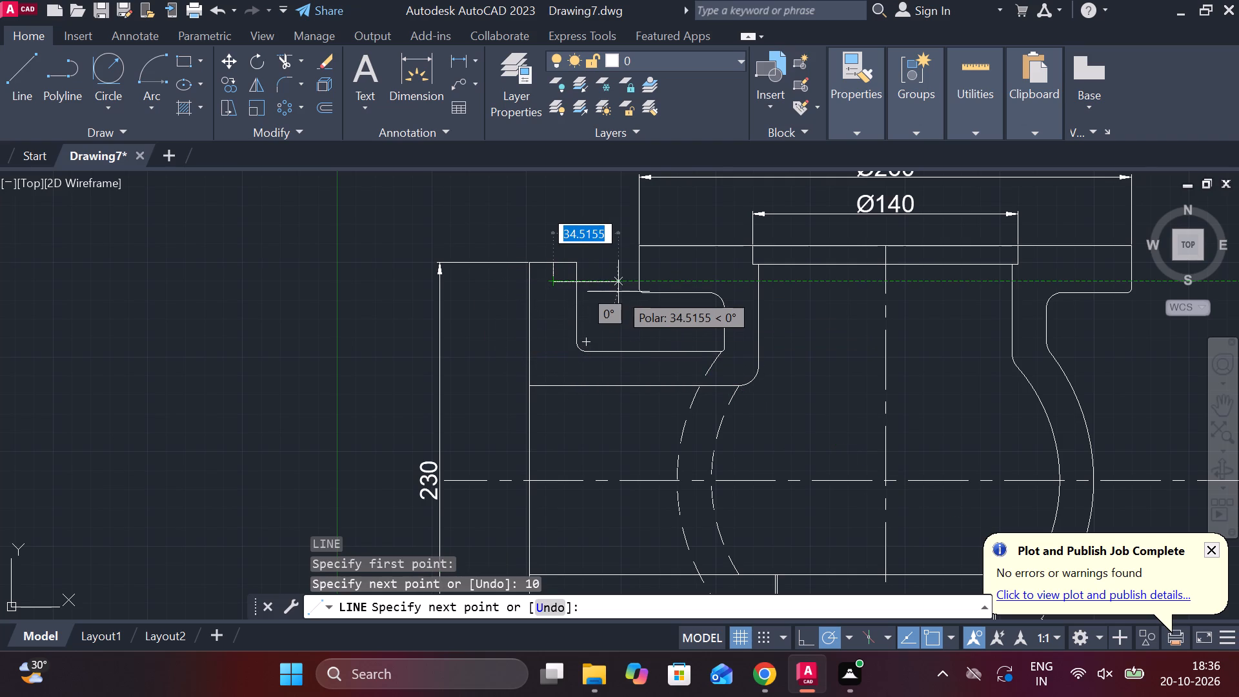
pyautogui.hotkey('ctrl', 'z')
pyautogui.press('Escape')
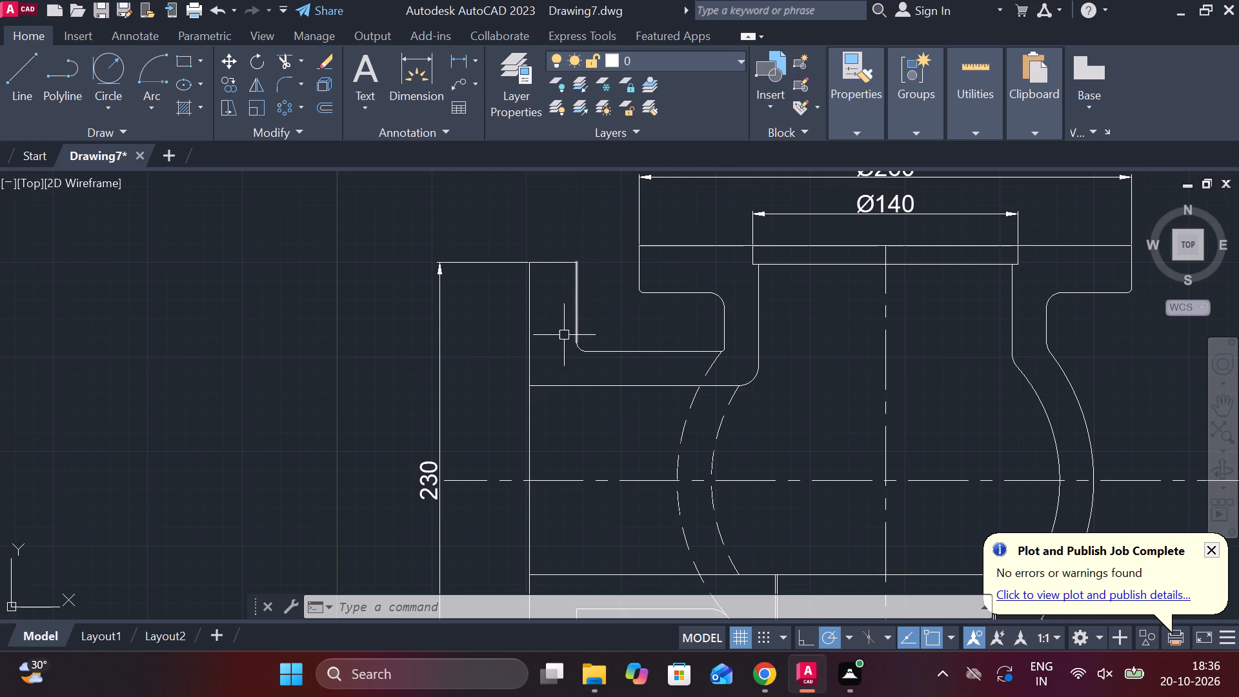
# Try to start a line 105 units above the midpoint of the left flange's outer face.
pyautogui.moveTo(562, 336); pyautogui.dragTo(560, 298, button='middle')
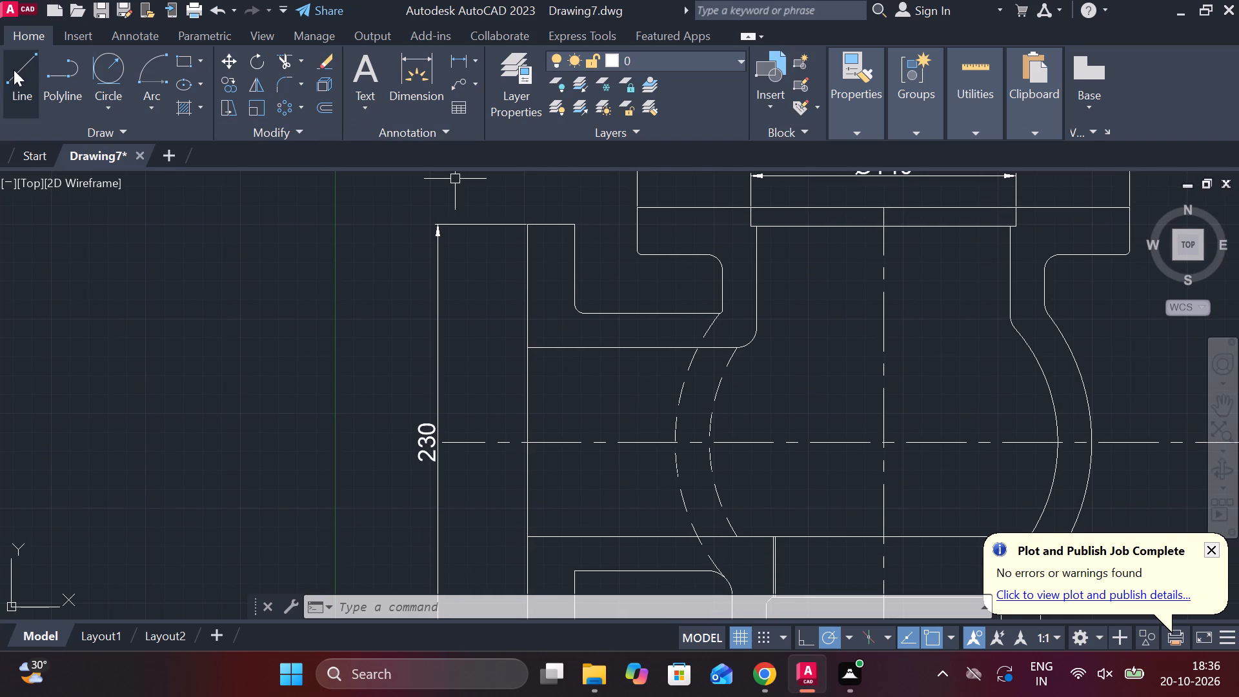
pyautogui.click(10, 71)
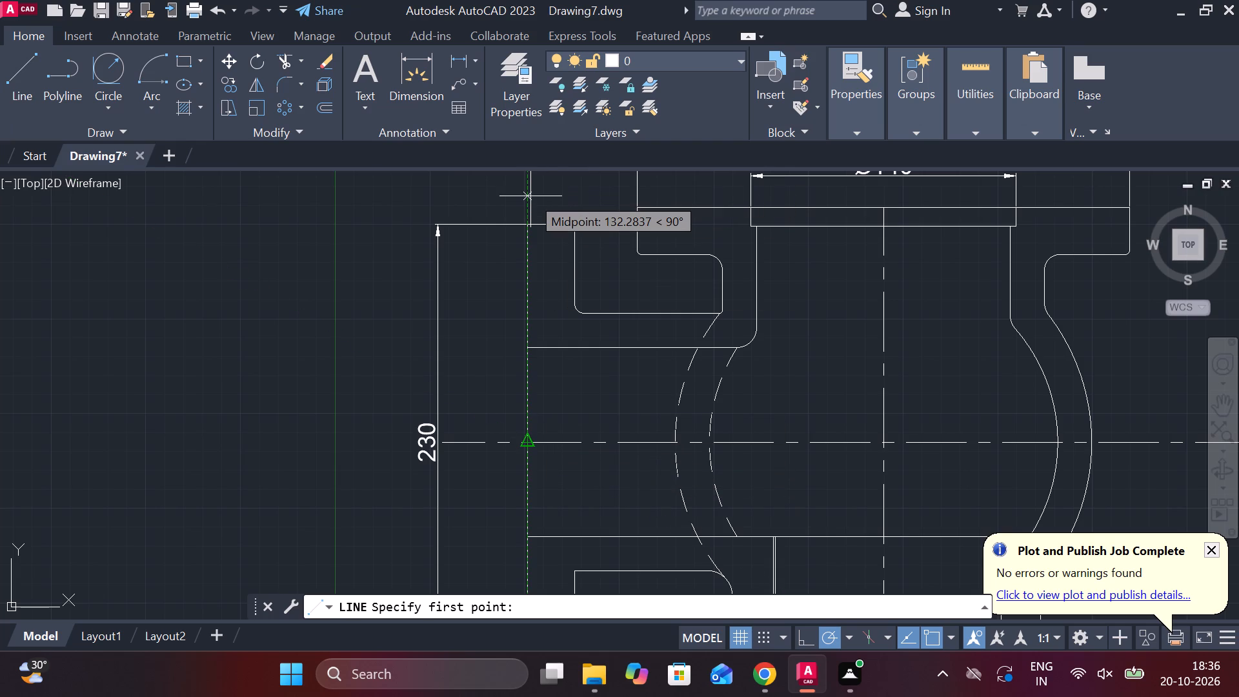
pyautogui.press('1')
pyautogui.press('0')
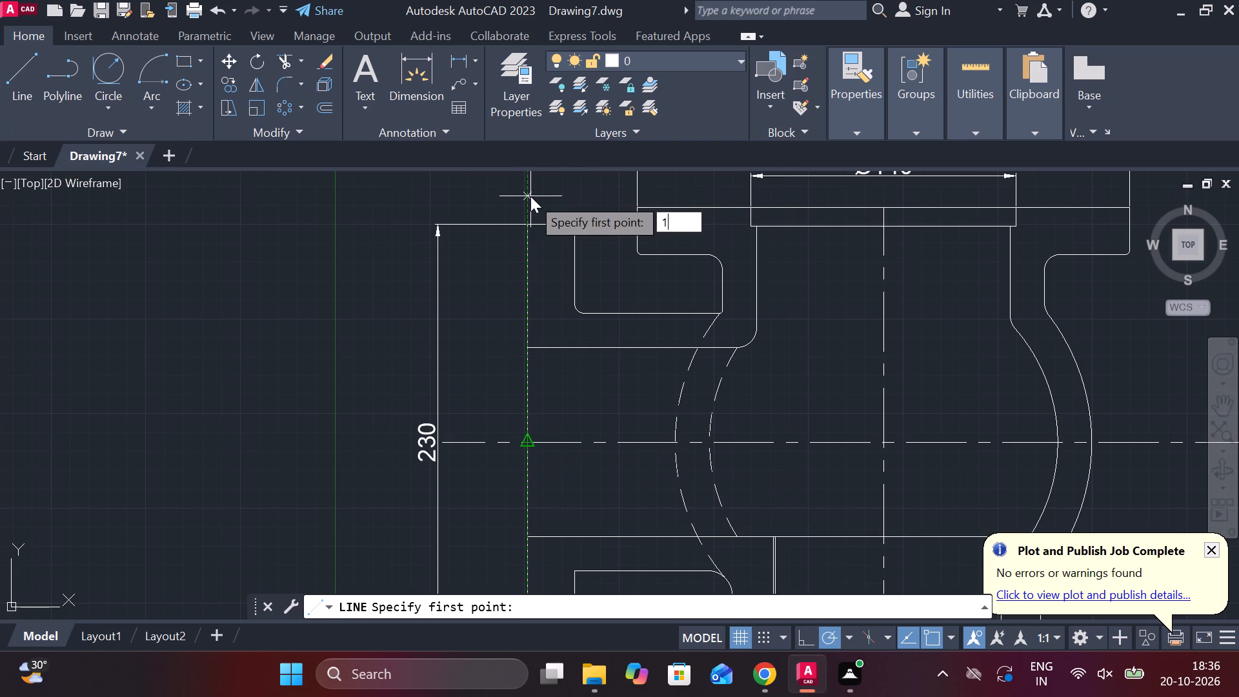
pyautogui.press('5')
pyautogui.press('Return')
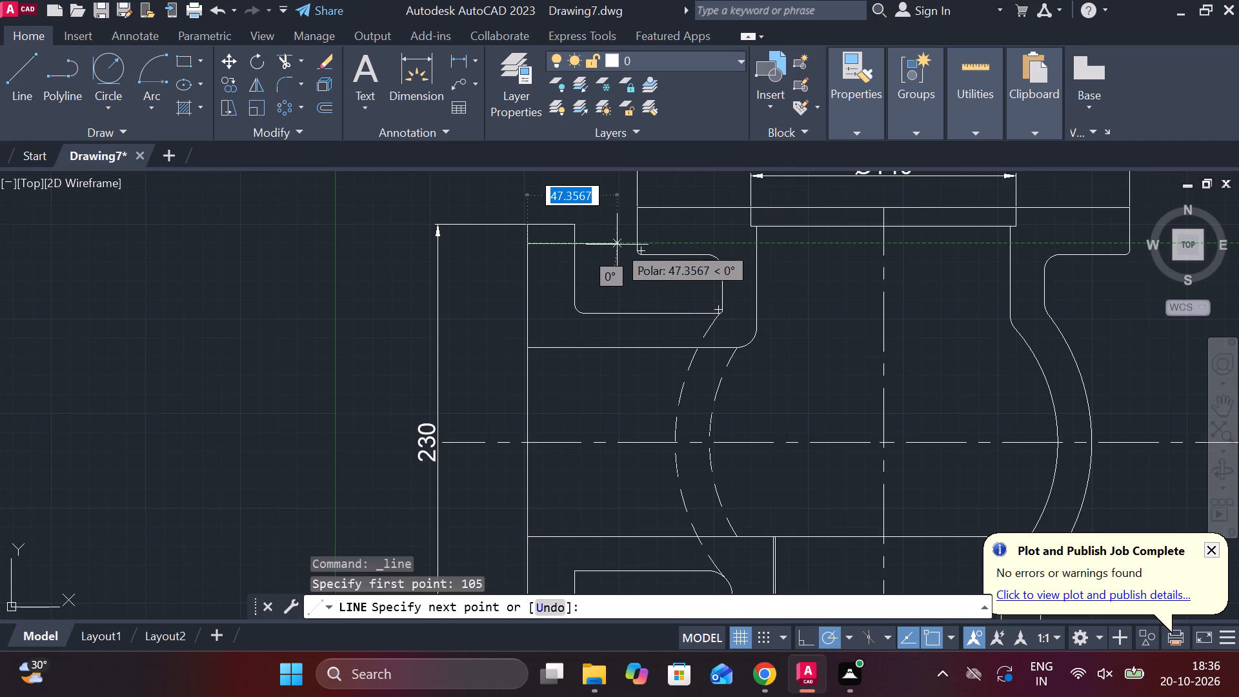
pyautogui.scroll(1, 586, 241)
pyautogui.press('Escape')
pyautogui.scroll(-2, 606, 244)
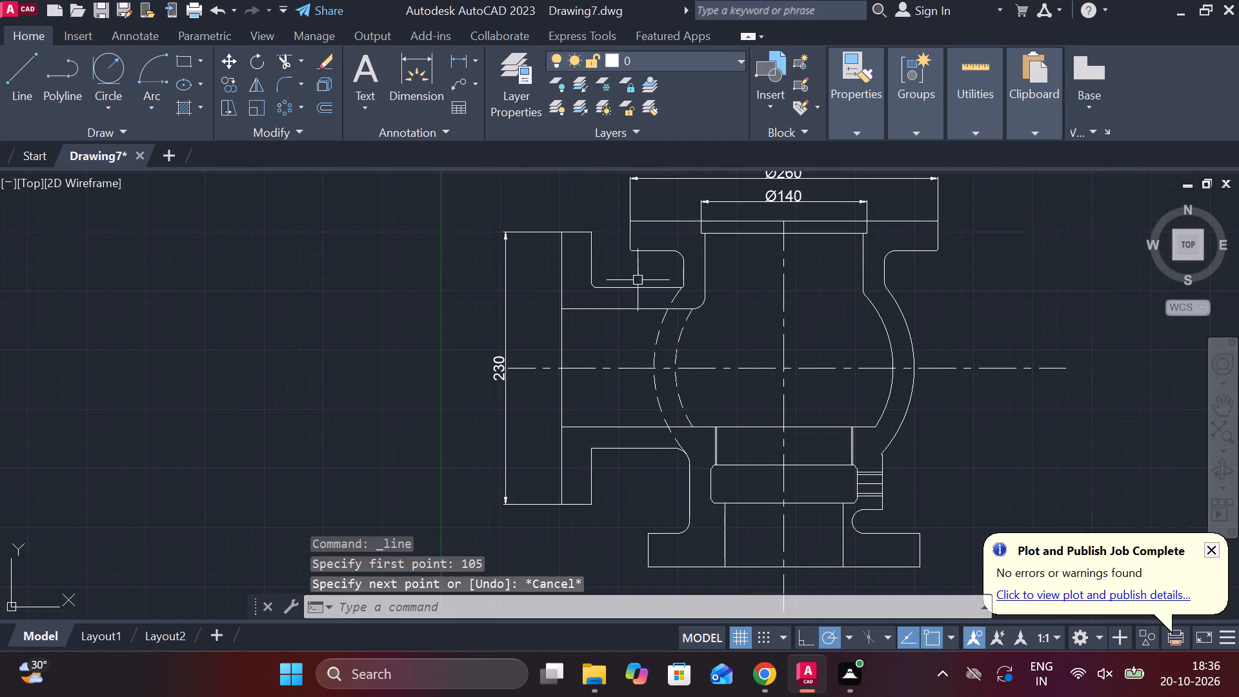
# Add a vertical linear dimension across the left branch's bore, placed inside the branch near the flange.
pyautogui.moveTo(747, 319); pyautogui.dragTo(701, 314, button='middle')
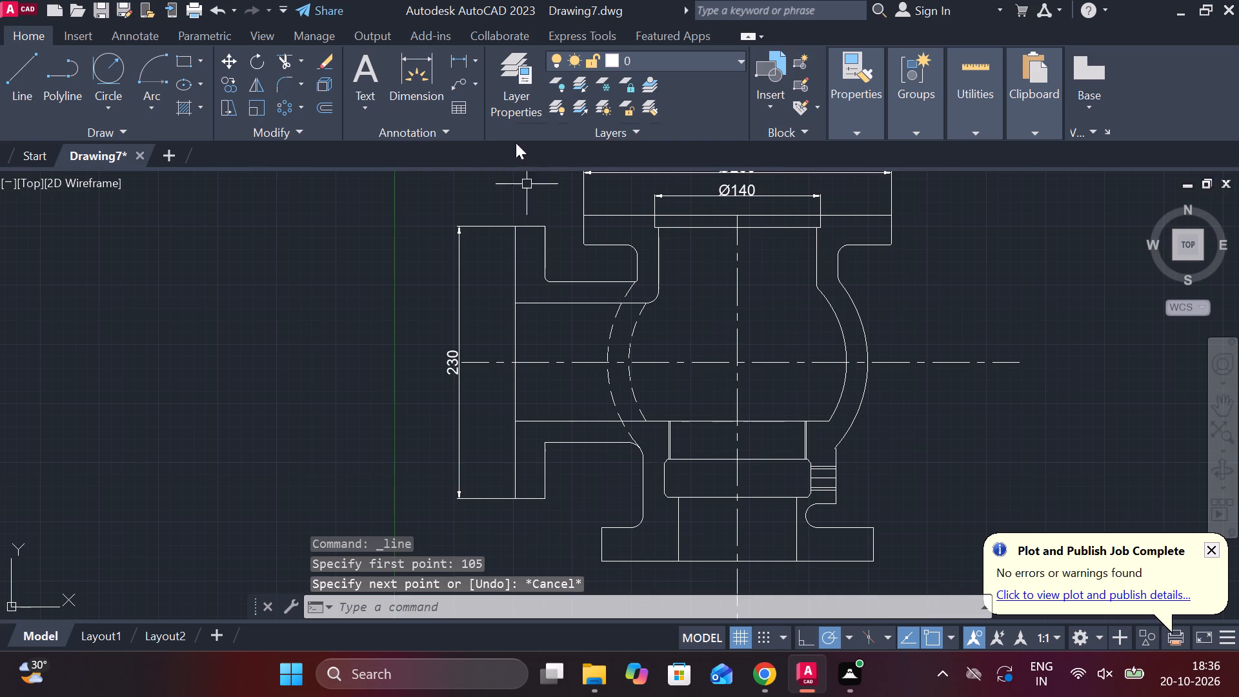
pyautogui.click(456, 68)
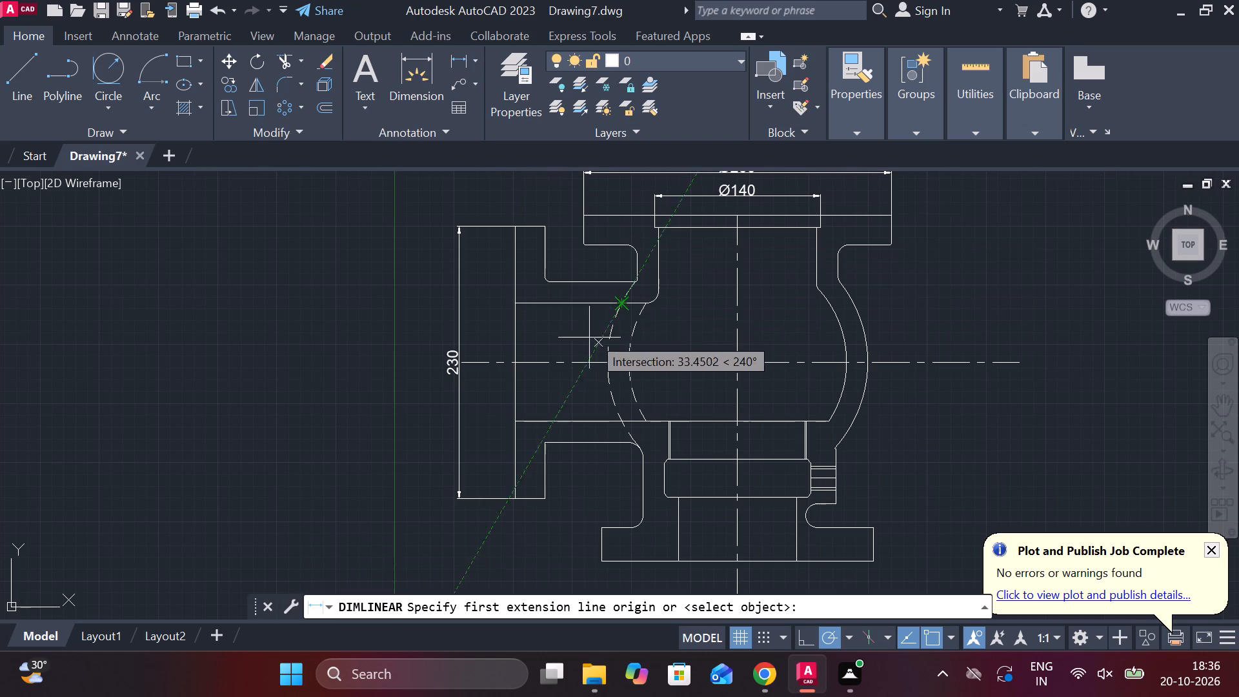
pyautogui.click(570, 308)
pyautogui.click(585, 418)
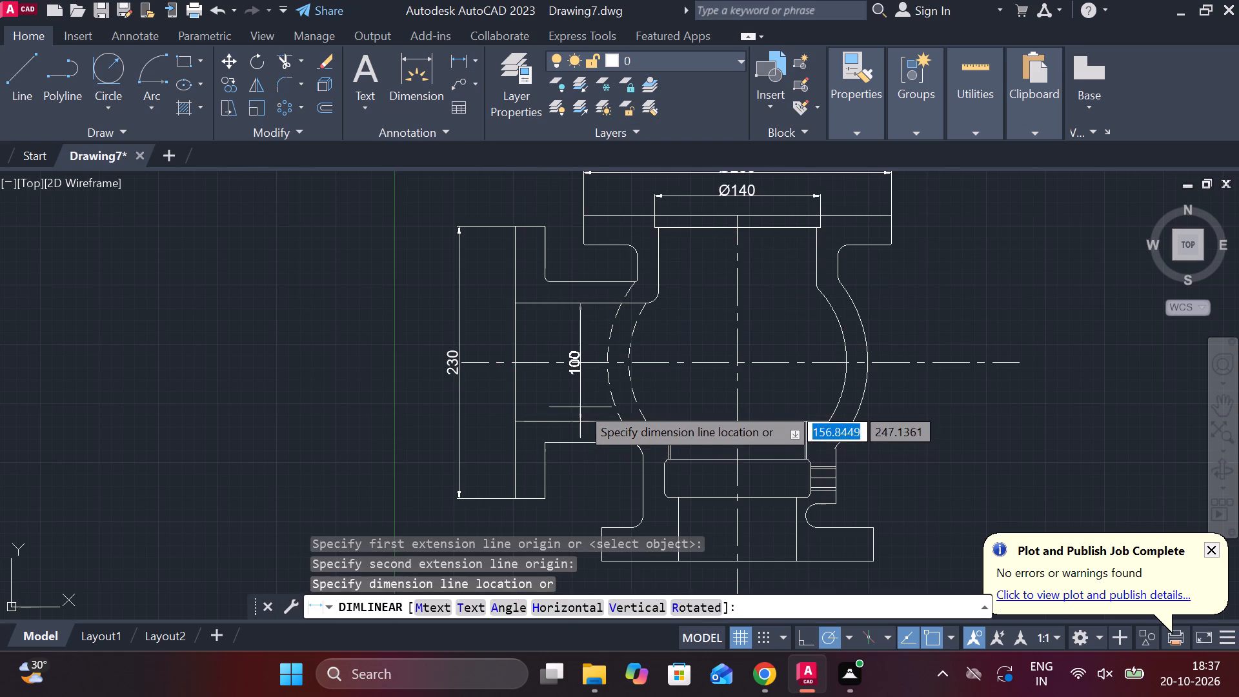
pyautogui.click(574, 404)
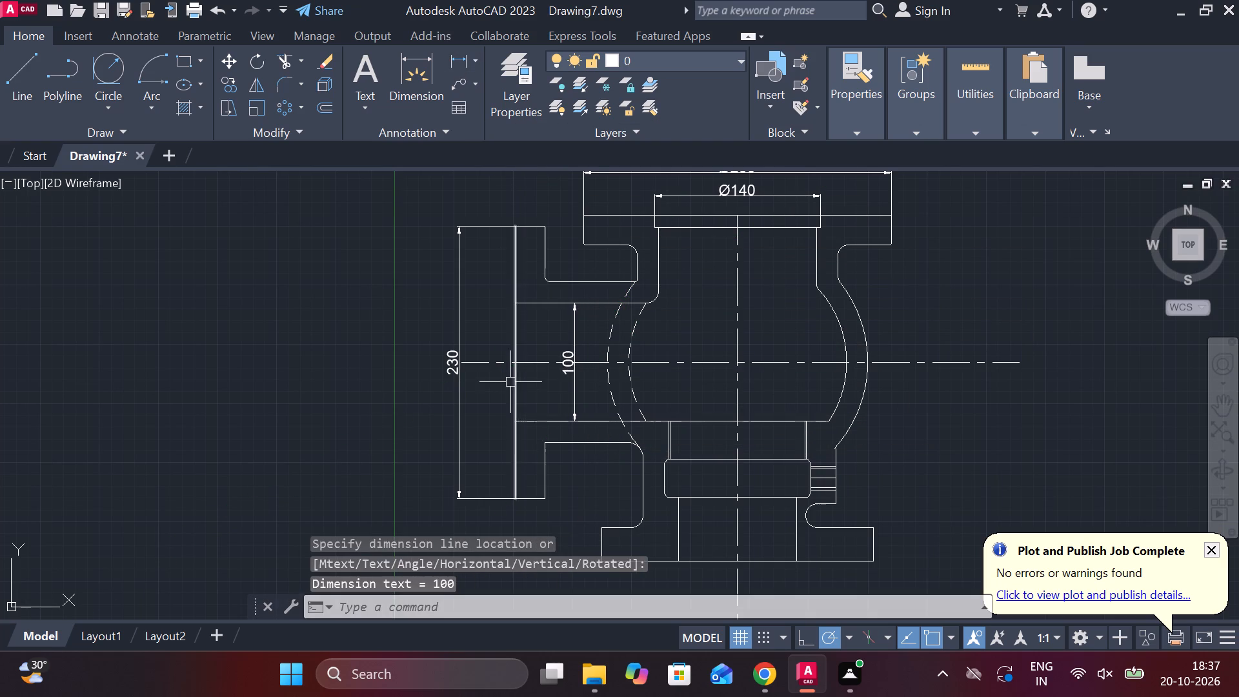
# Add a vertical linear dimension across the left branch's upper wall thickness, in line with the bore dimension.
pyautogui.moveTo(510, 382); pyautogui.dragTo(531, 451, button='middle')
pyautogui.scroll(2, 609, 297)
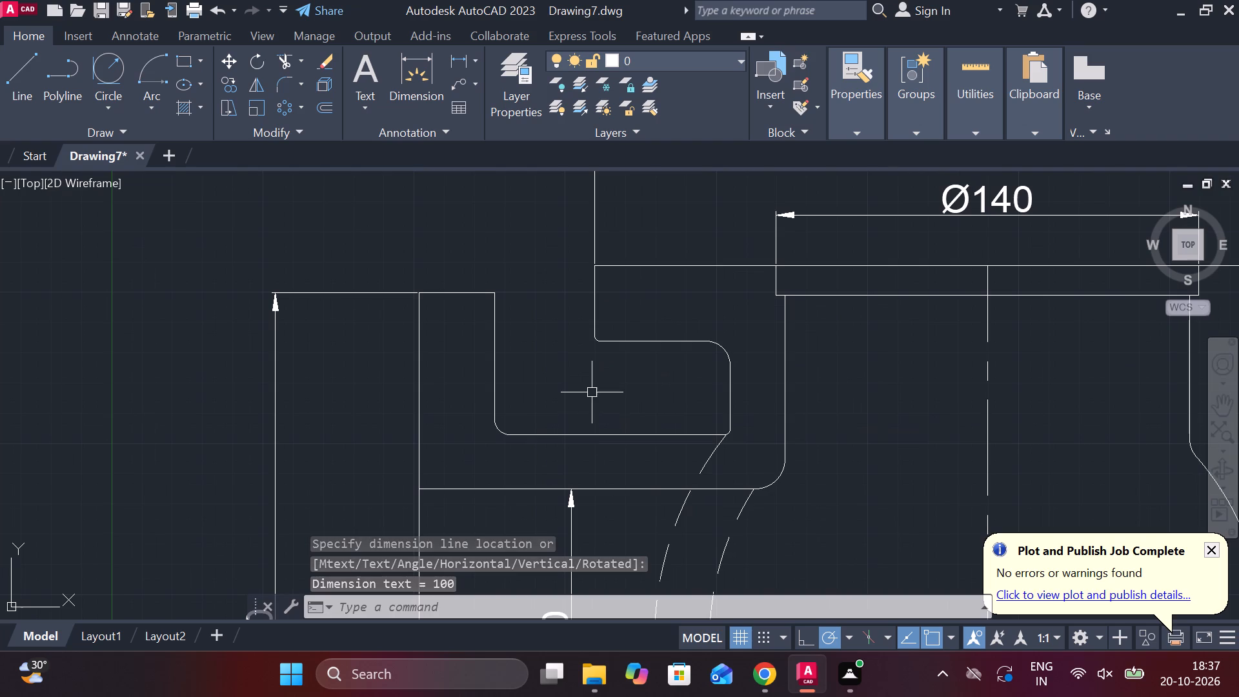
pyautogui.press('space')
pyautogui.click(572, 429)
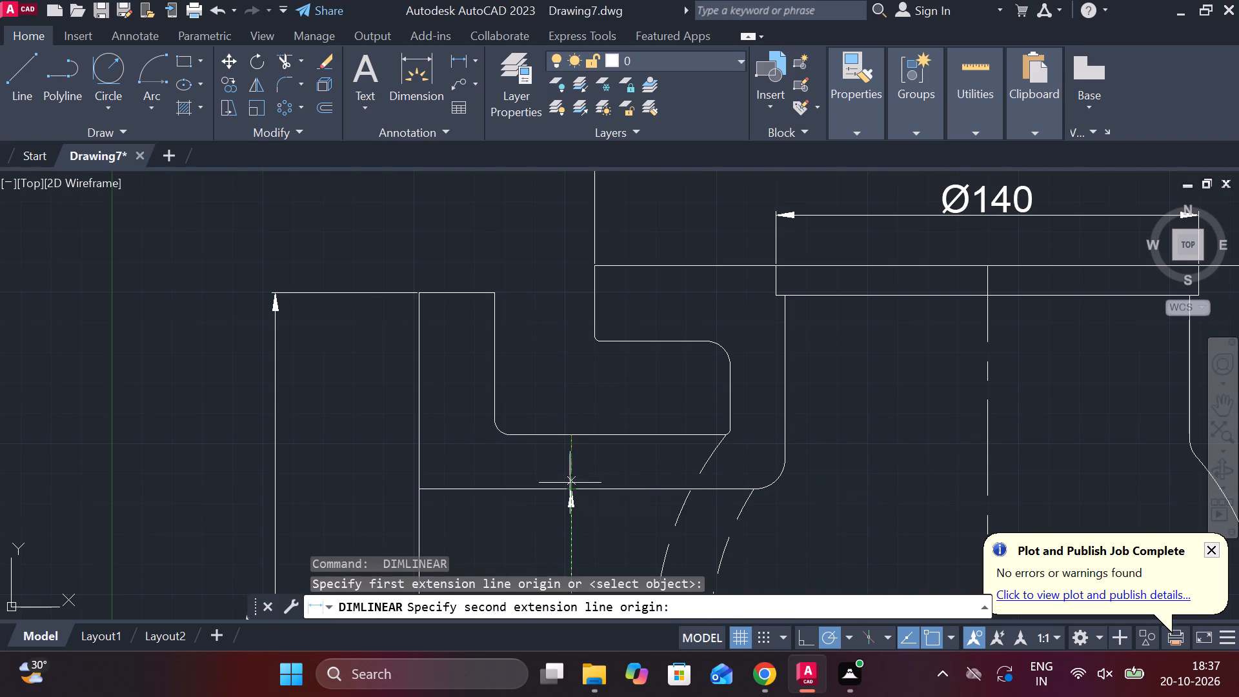
pyautogui.click(570, 484)
pyautogui.click(574, 437)
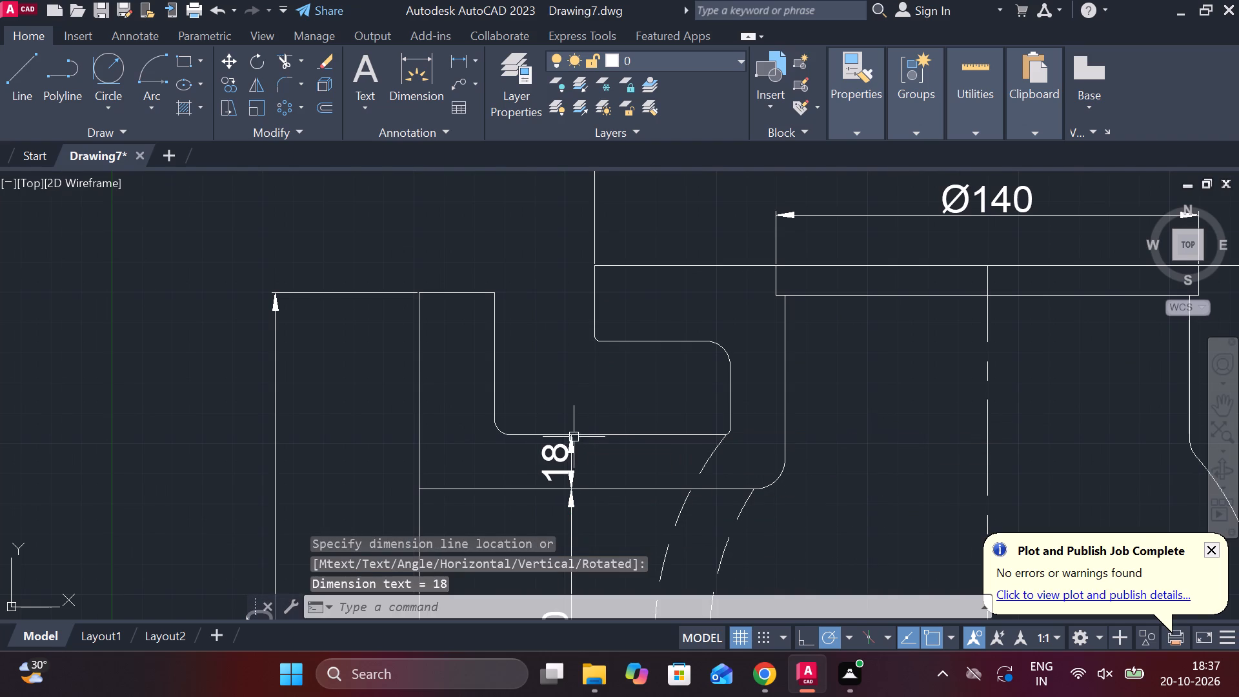
# Modify the ISO-25 dimension style to align text with the dimension line and place text manually, and set it current.
pyautogui.scroll(-1, 596, 428)
pyautogui.moveTo(593, 445); pyautogui.dragTo(585, 401, button='middle')
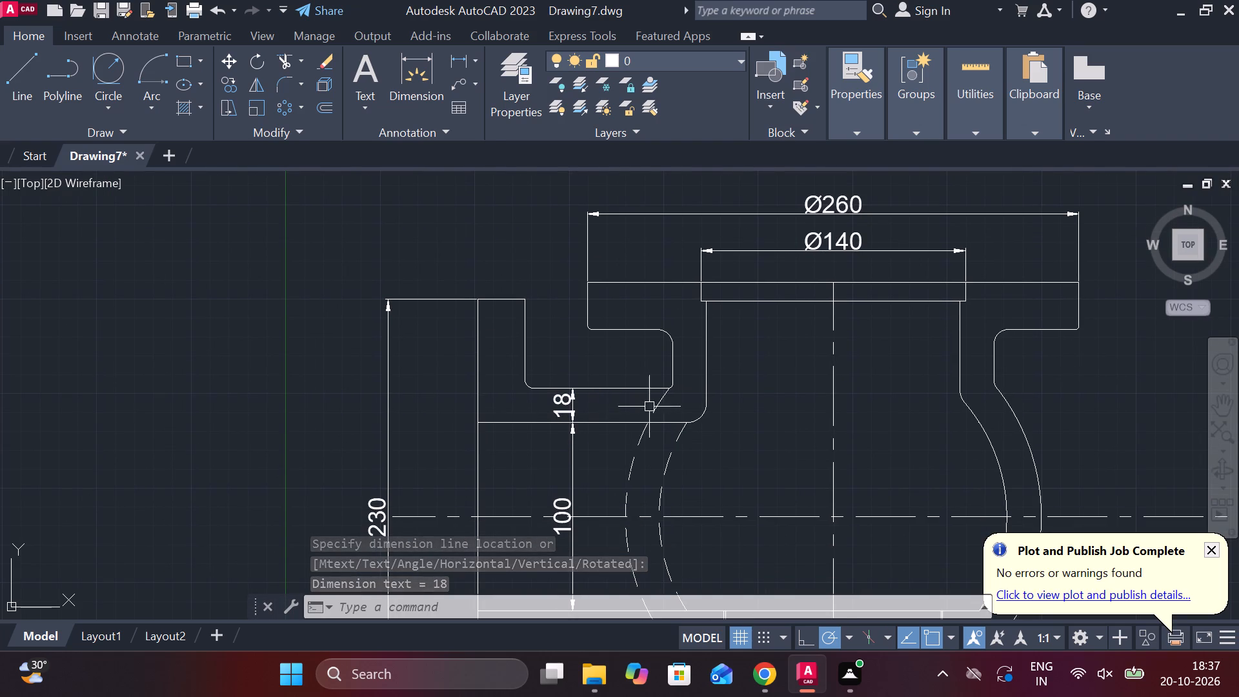
pyautogui.press('Escape')
pyautogui.write('d')
pyautogui.press('space')
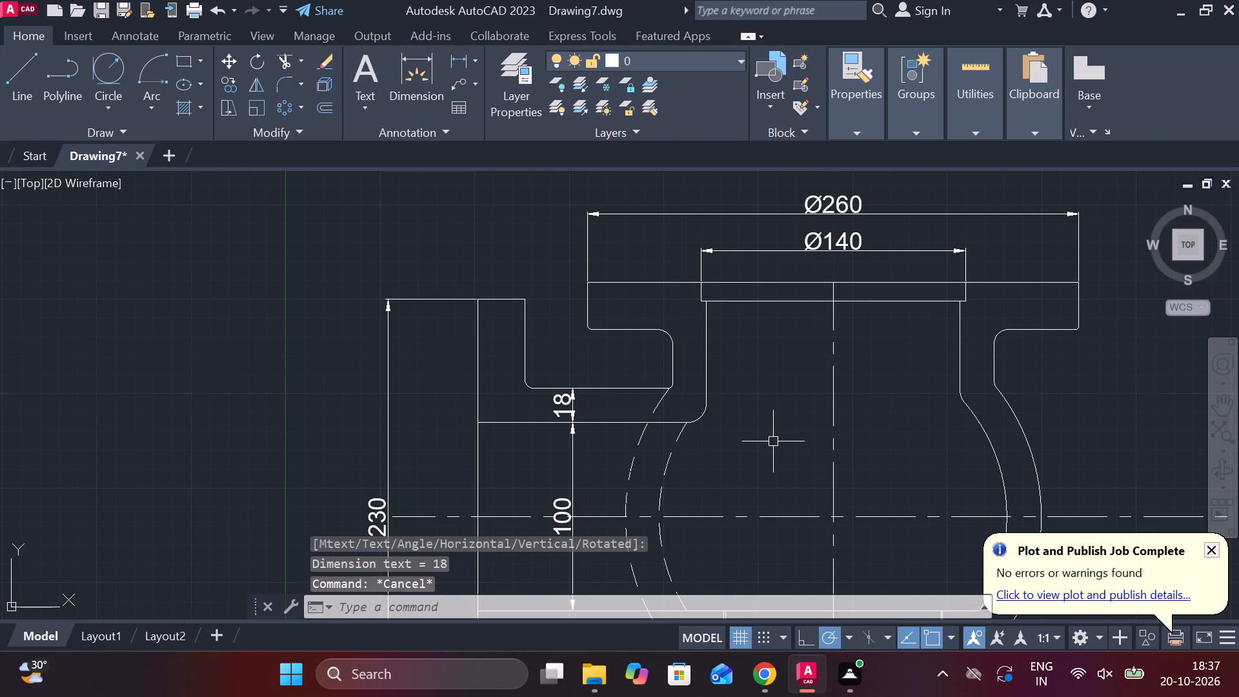
pyautogui.click(810, 283)
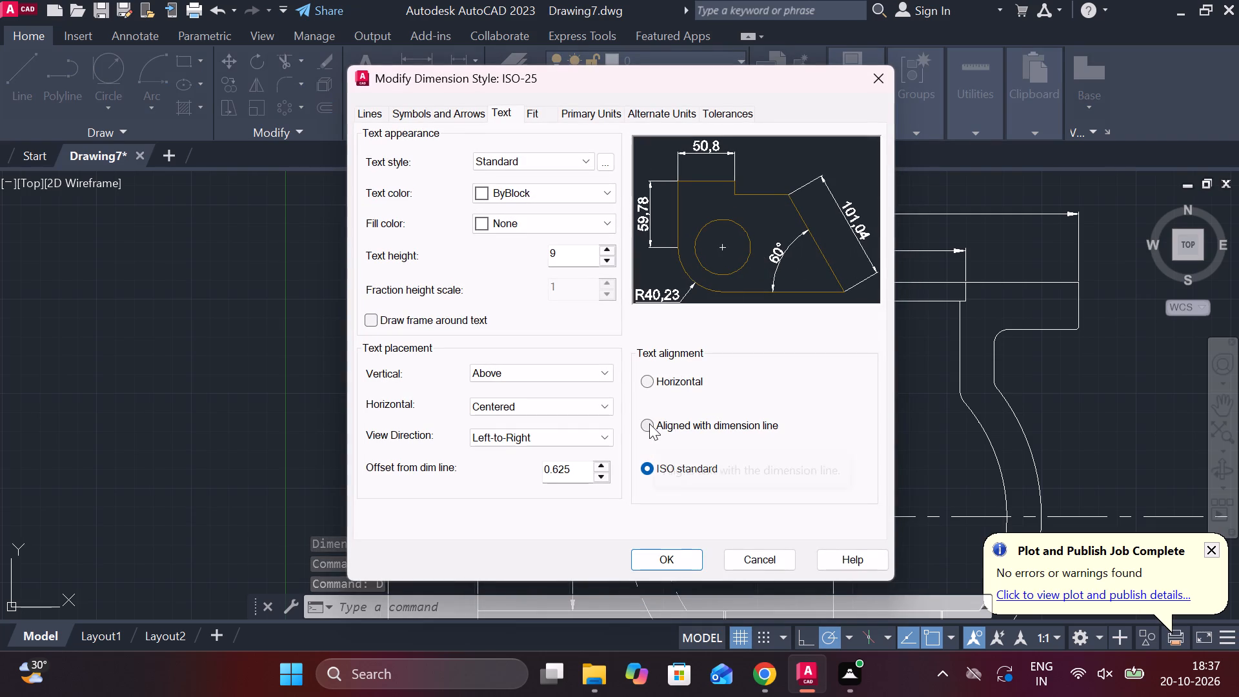
pyautogui.click(649, 423)
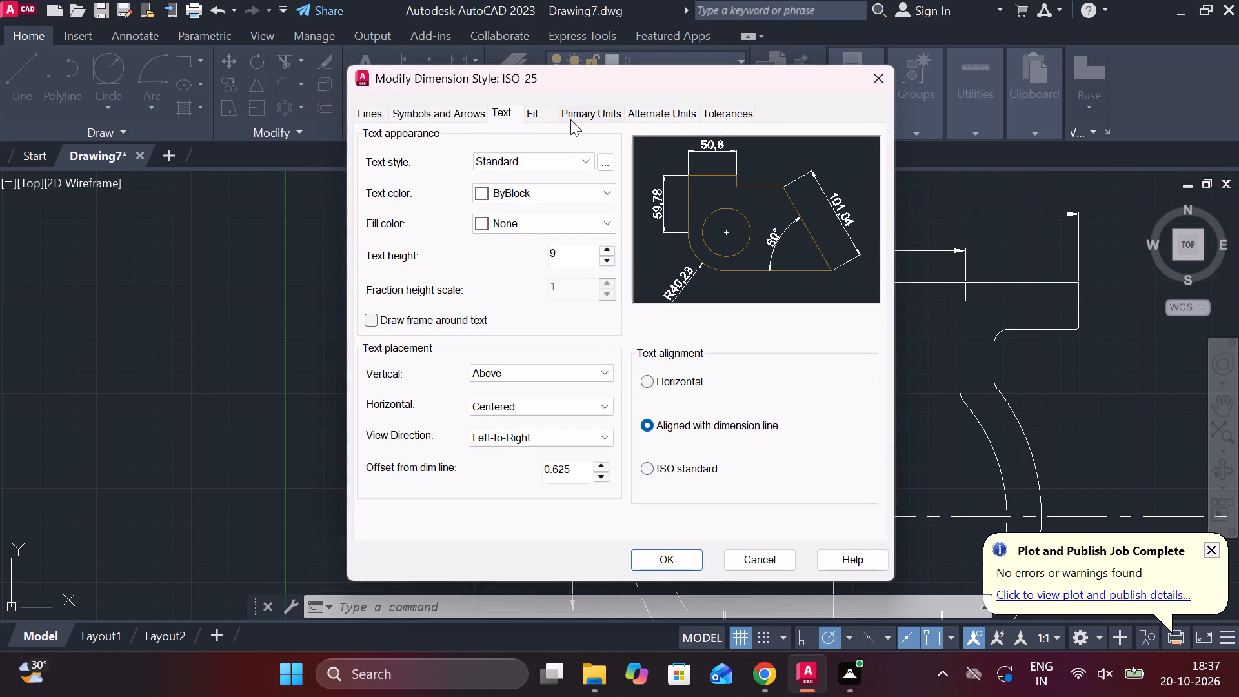
pyautogui.click(570, 119)
pyautogui.click(545, 112)
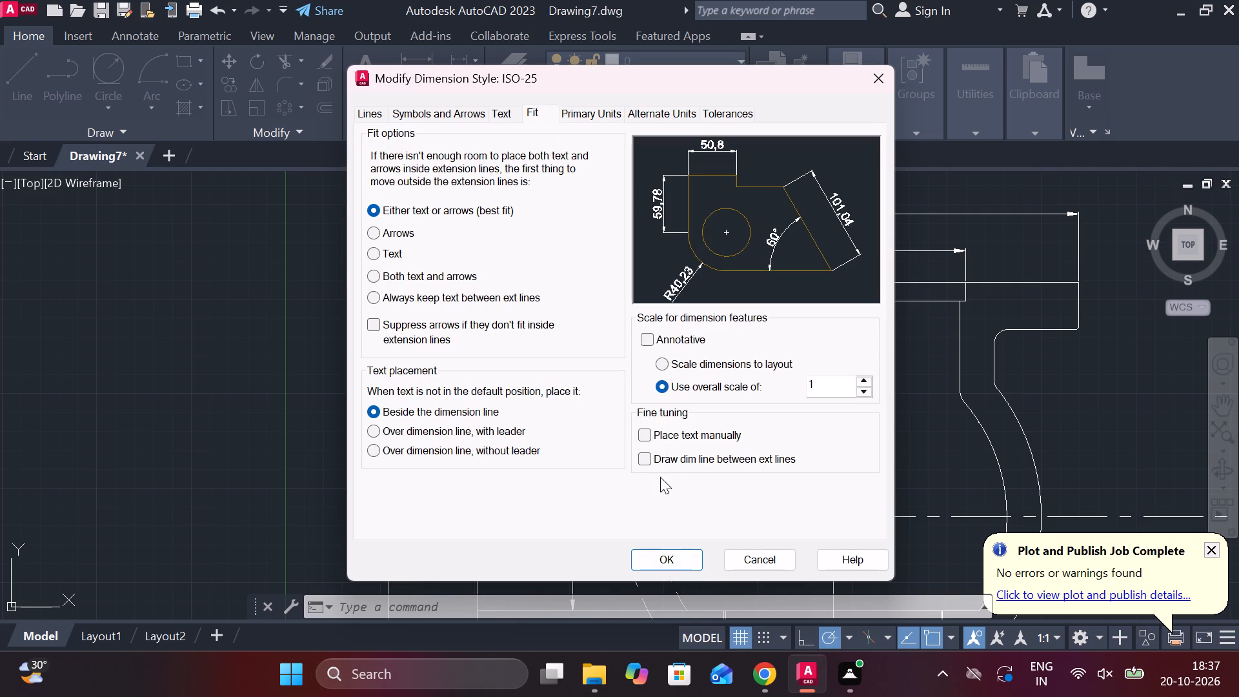
pyautogui.click(648, 437)
pyautogui.click(662, 552)
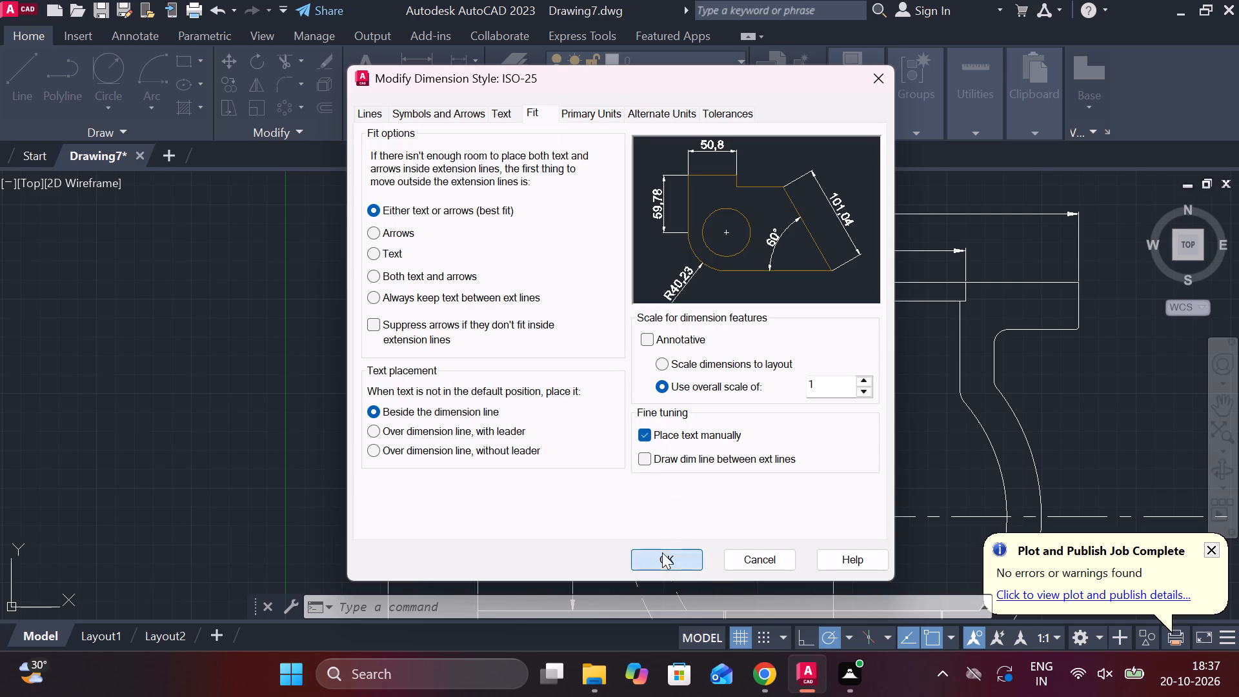
pyautogui.click(840, 235)
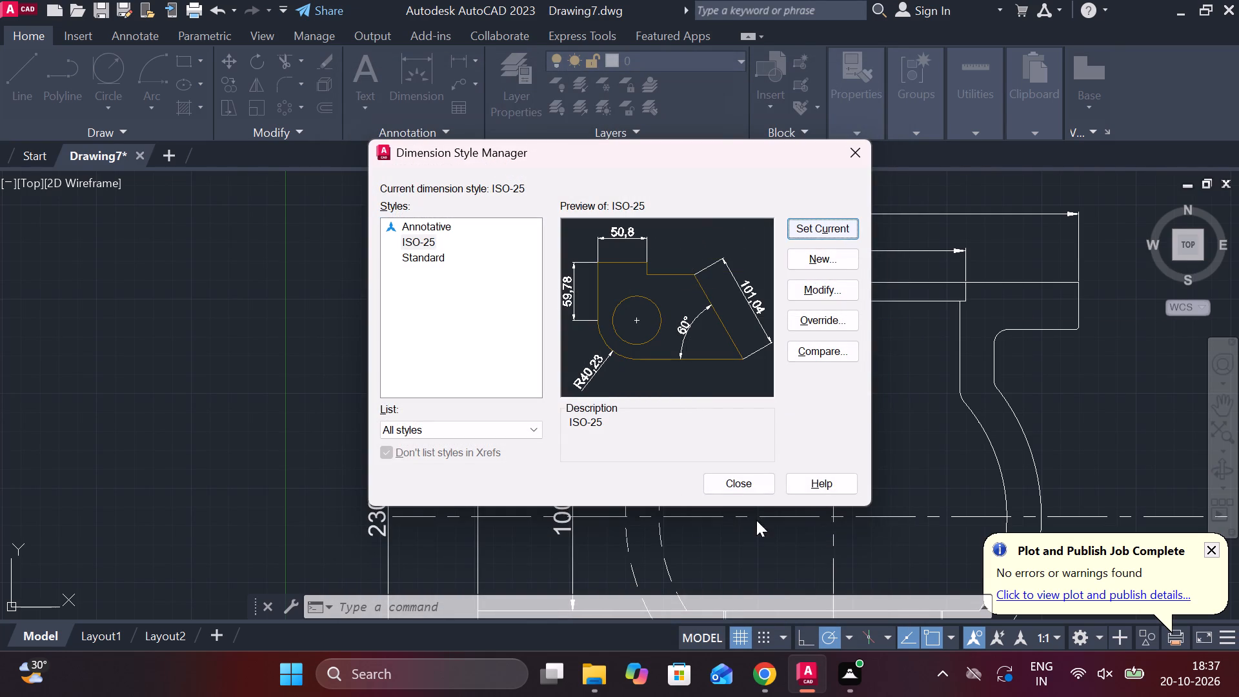
pyautogui.click(738, 487)
# Move the branch wall thickness dimension's text up out of the wall, just above its outer edge.
pyautogui.scroll(1, 607, 397)
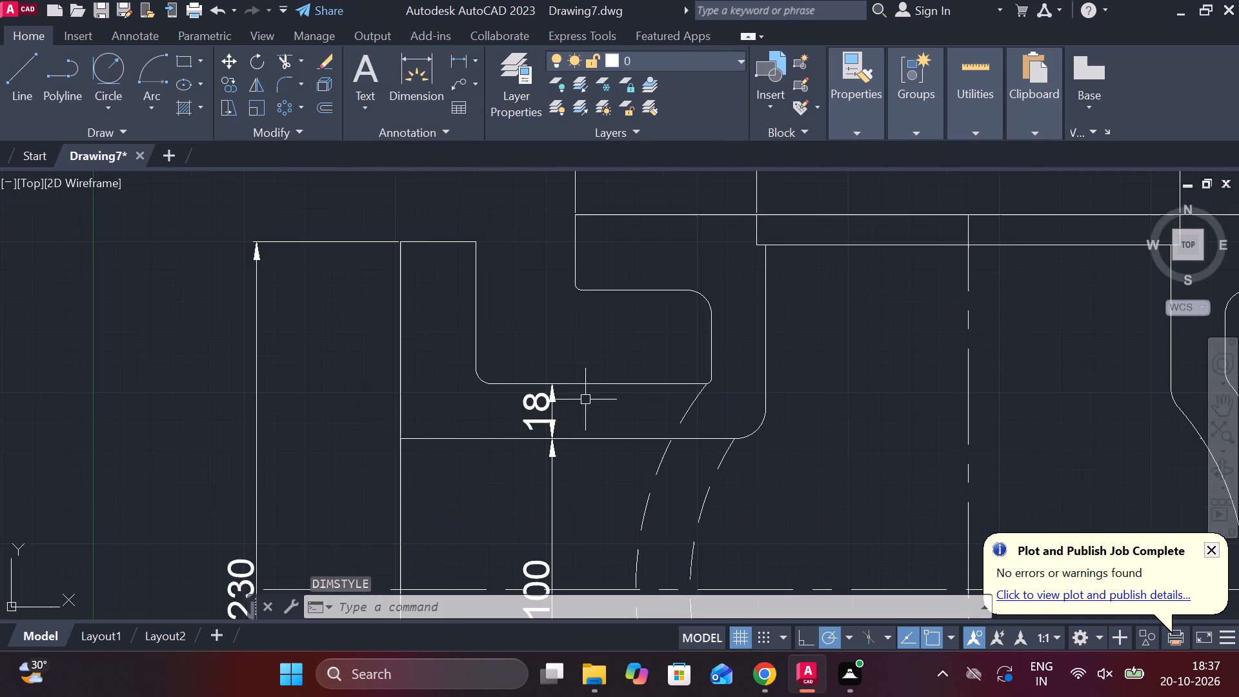
pyautogui.click(545, 404)
pyautogui.click(539, 405)
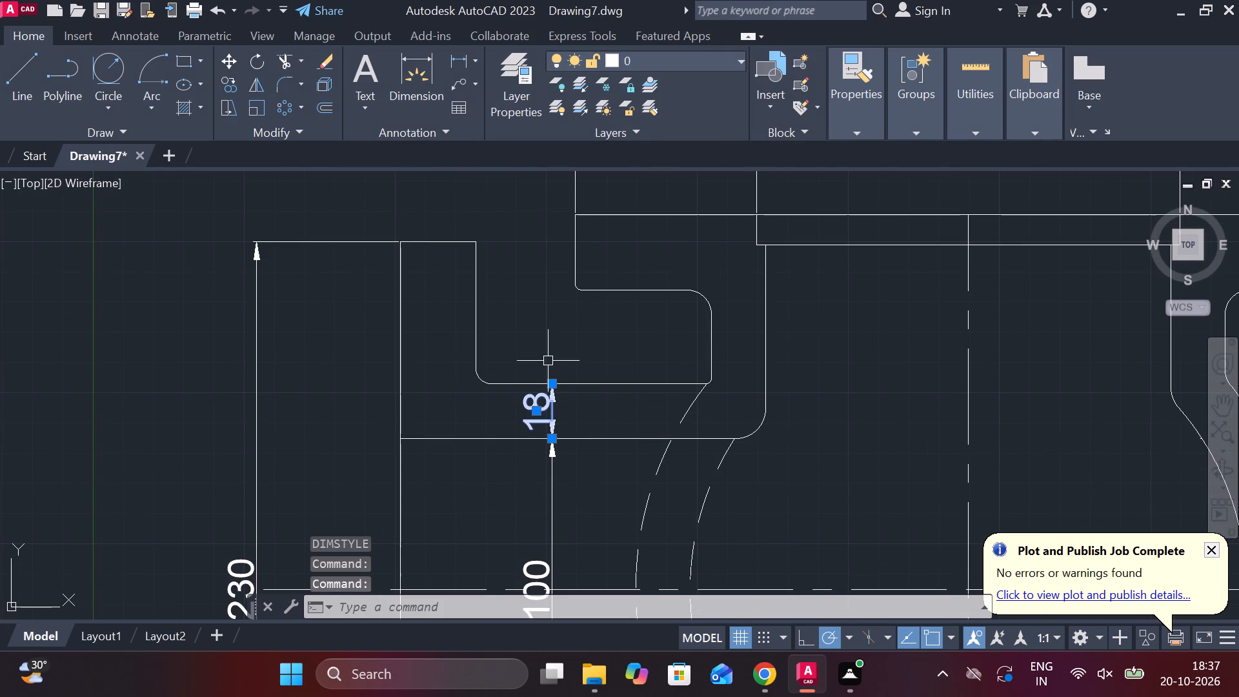
pyautogui.click(532, 408)
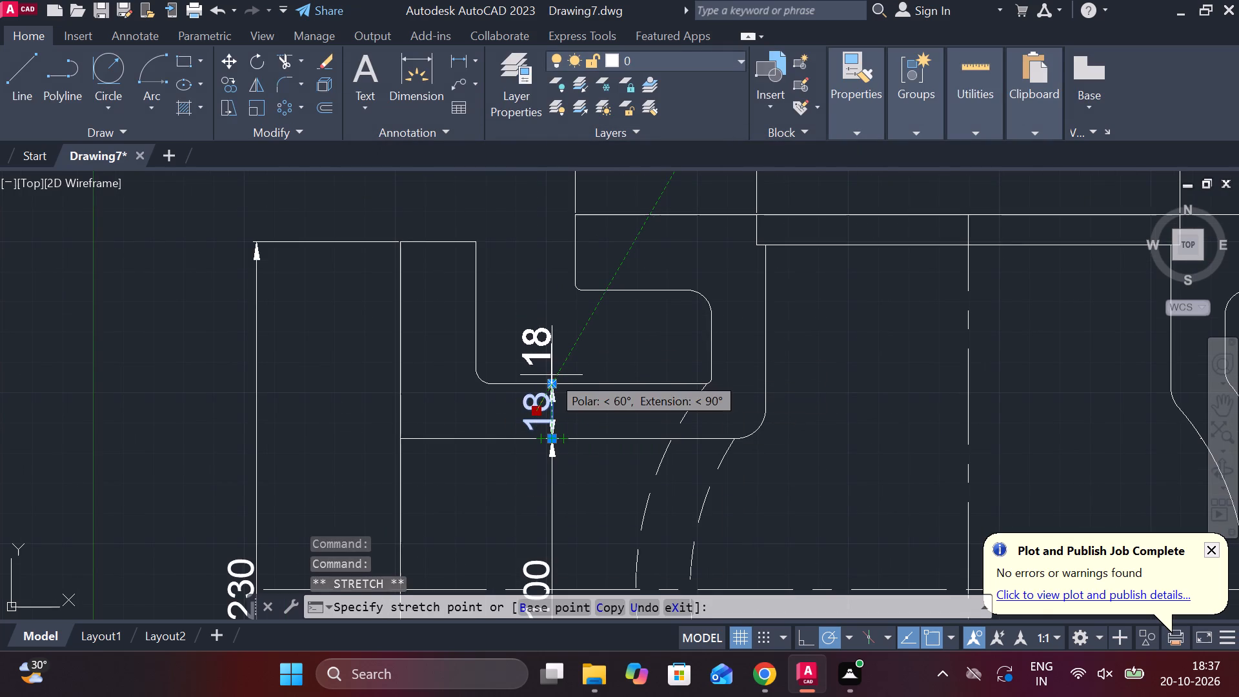
pyautogui.click(551, 375)
pyautogui.press('Escape')
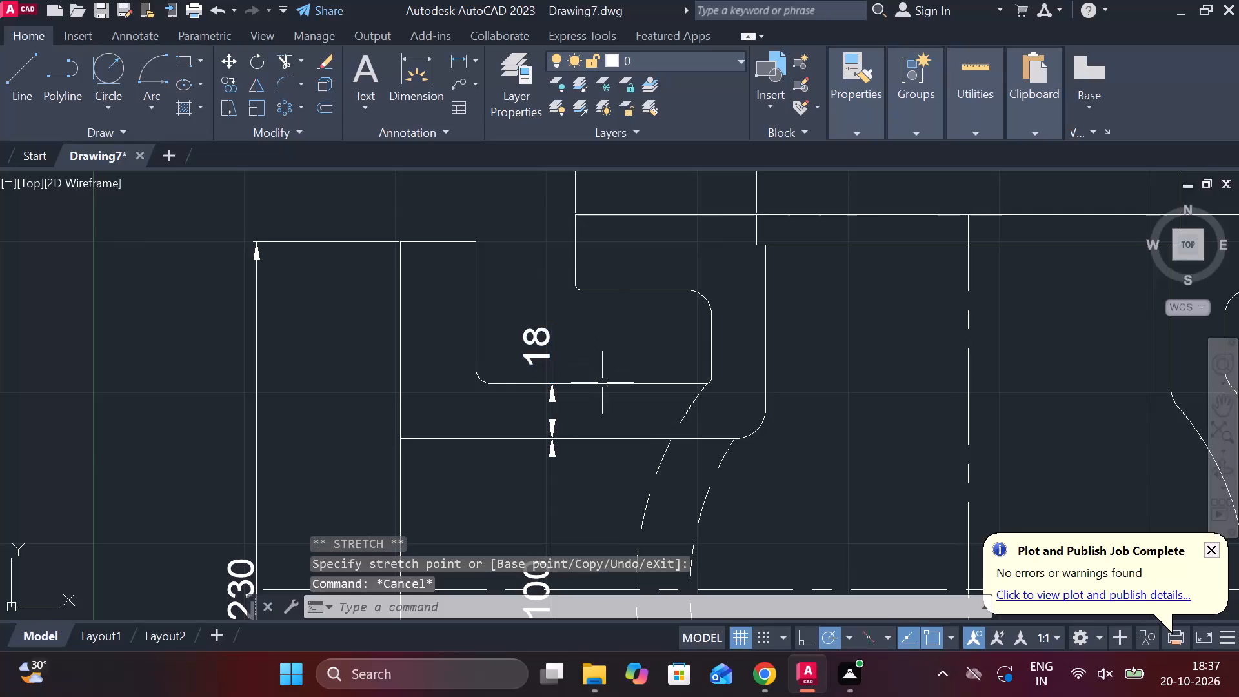
# Add a horizontal linear dimension across the left neck wall below the top flange, with its text outside the wall.
pyautogui.moveTo(537, 370); pyautogui.dragTo(537, 393, button='middle')
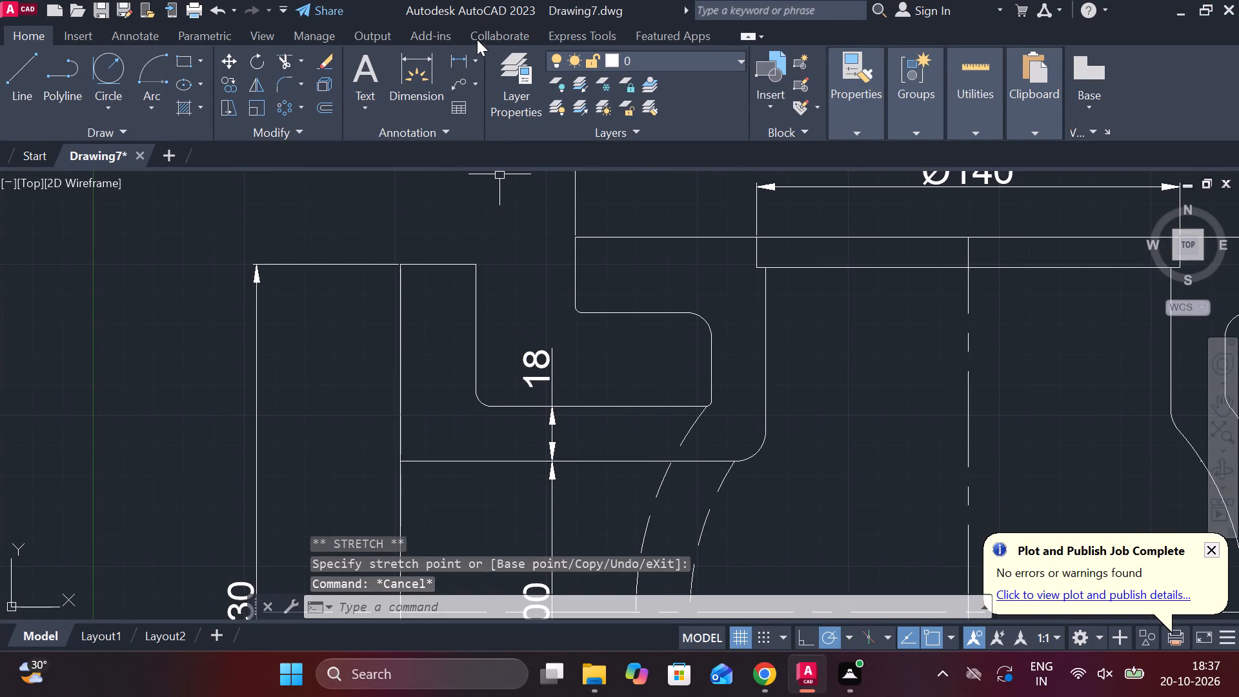
pyautogui.click(467, 57)
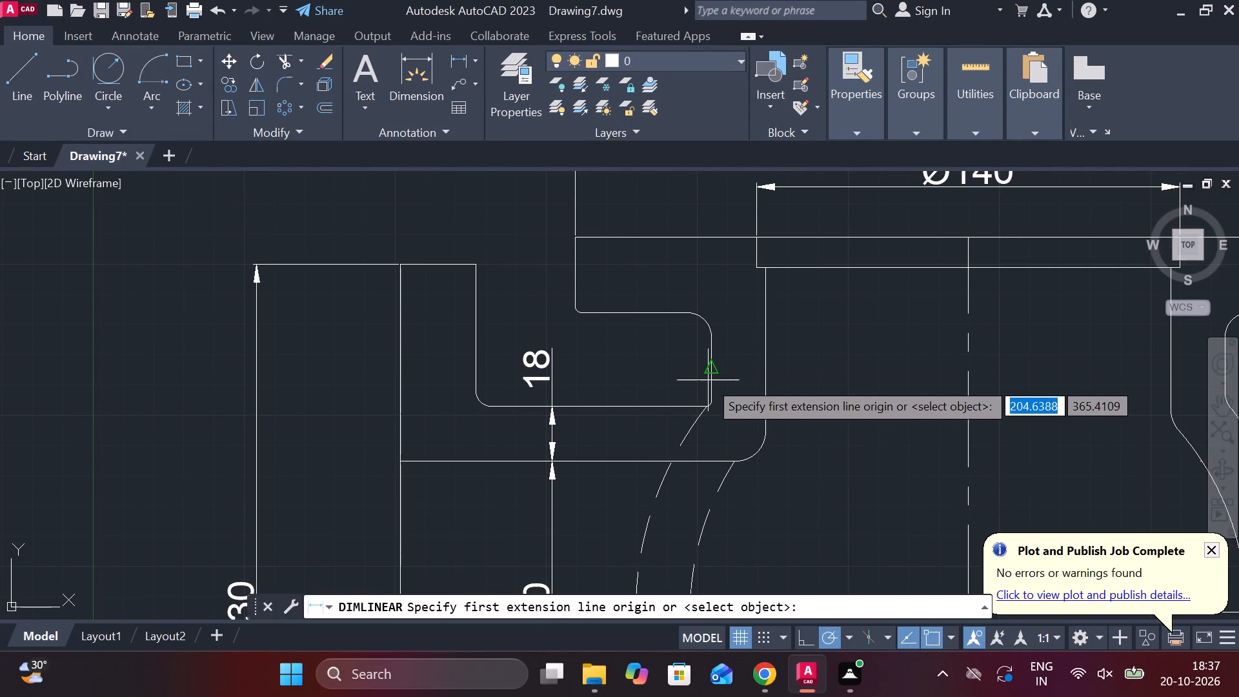
pyautogui.click(708, 379)
pyautogui.click(765, 368)
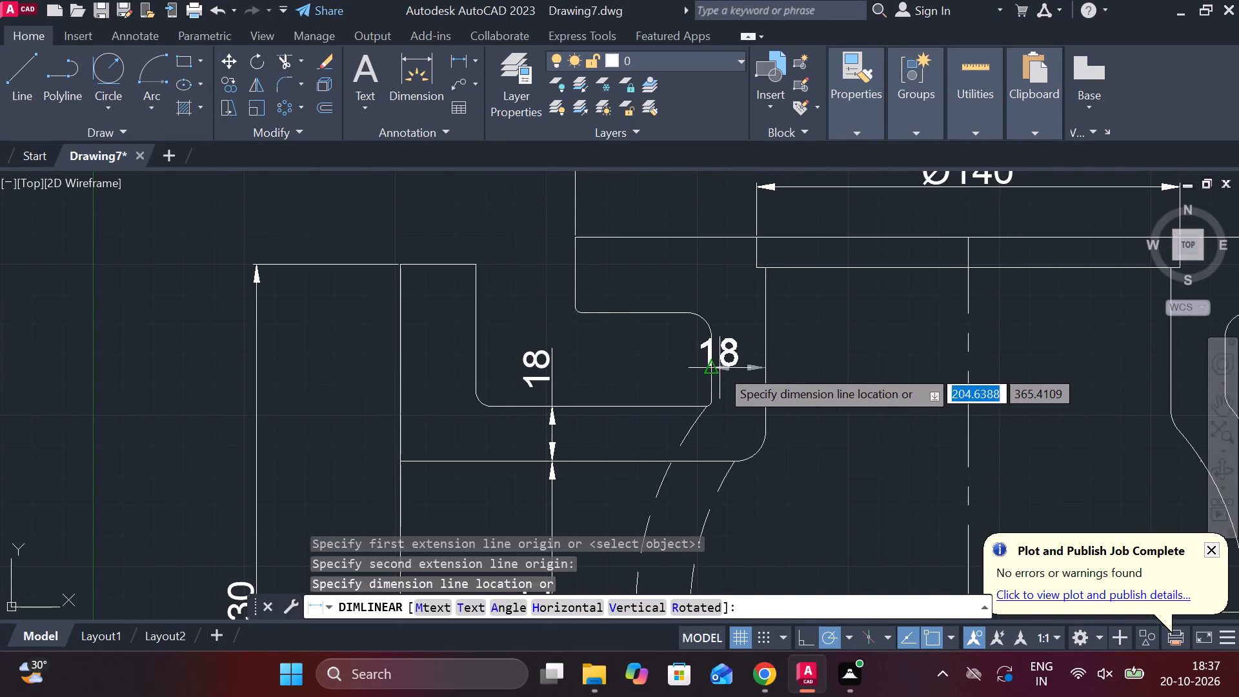
pyautogui.click(701, 371)
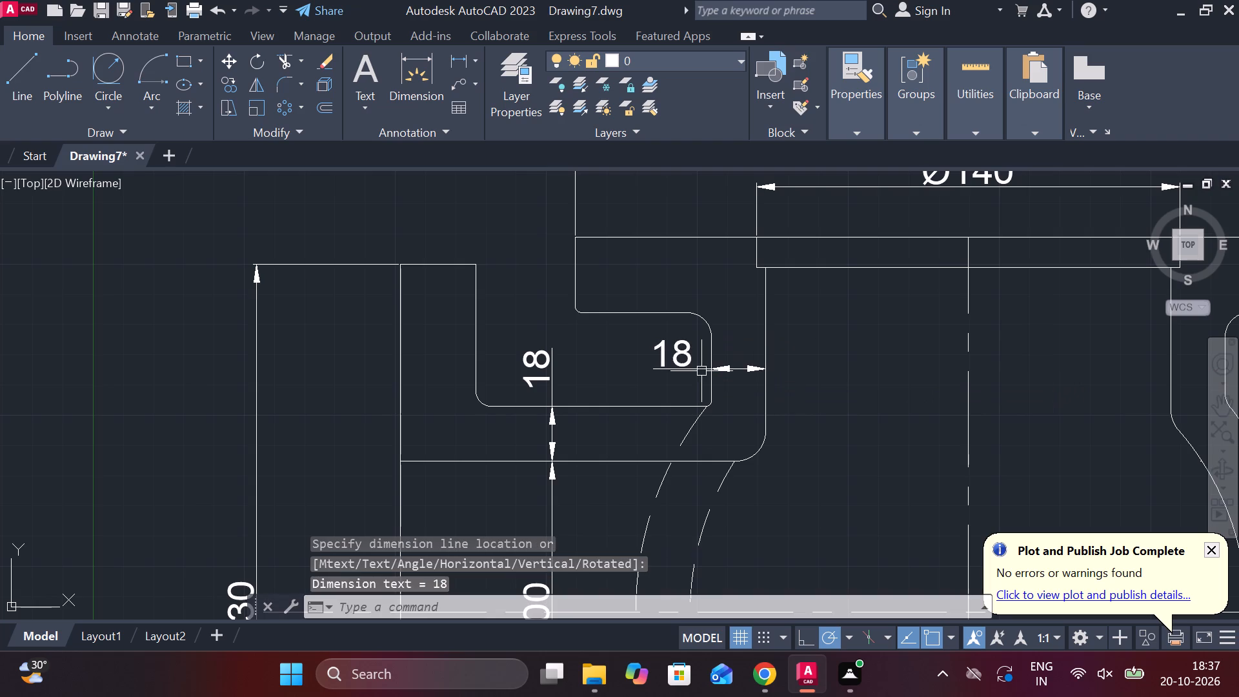
# Add a horizontal linear dimension across the neck bore below the top flange, in line with the neck wall dimension.
pyautogui.moveTo(741, 375); pyautogui.dragTo(721, 375, button='middle')
pyautogui.moveTo(743, 384); pyautogui.dragTo(610, 388, button='middle')
pyautogui.press('space')
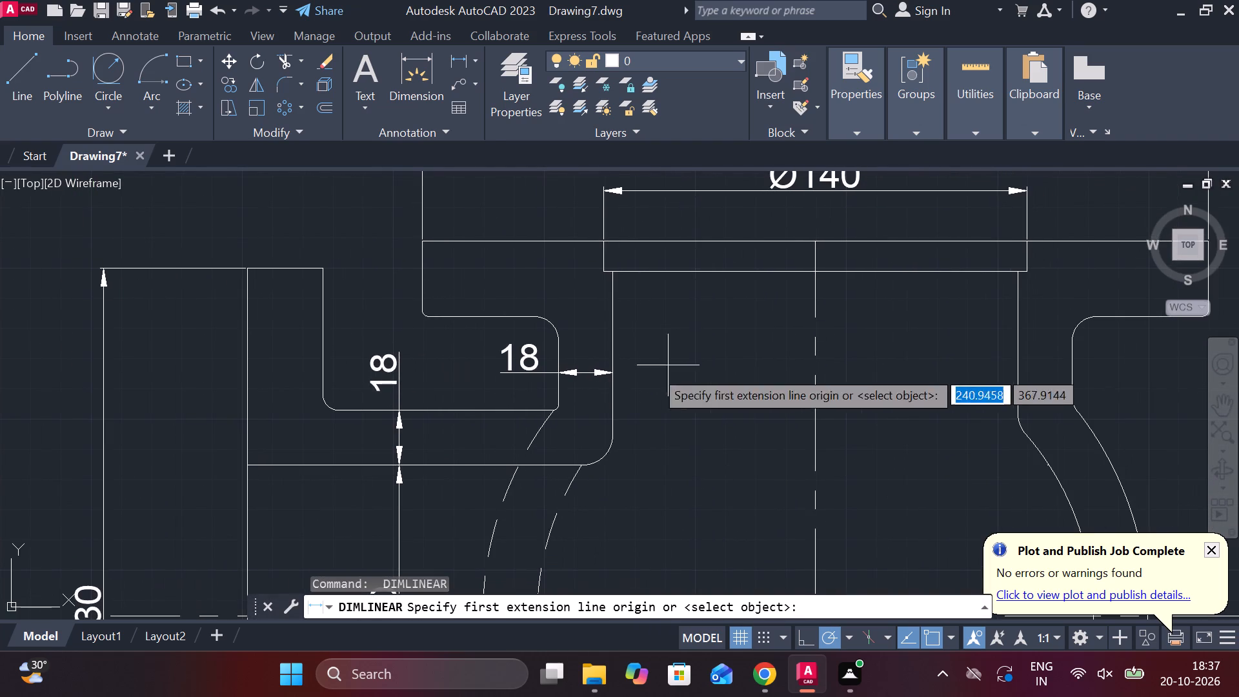
pyautogui.click(618, 374)
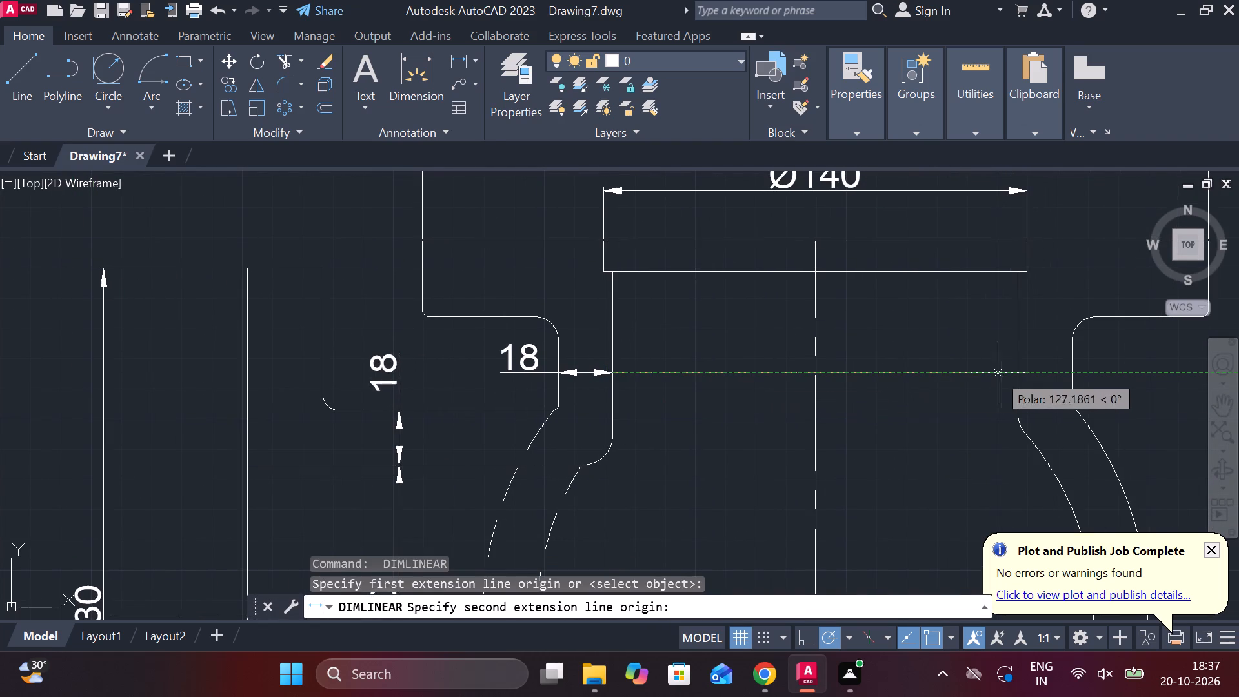
pyautogui.click(1022, 373)
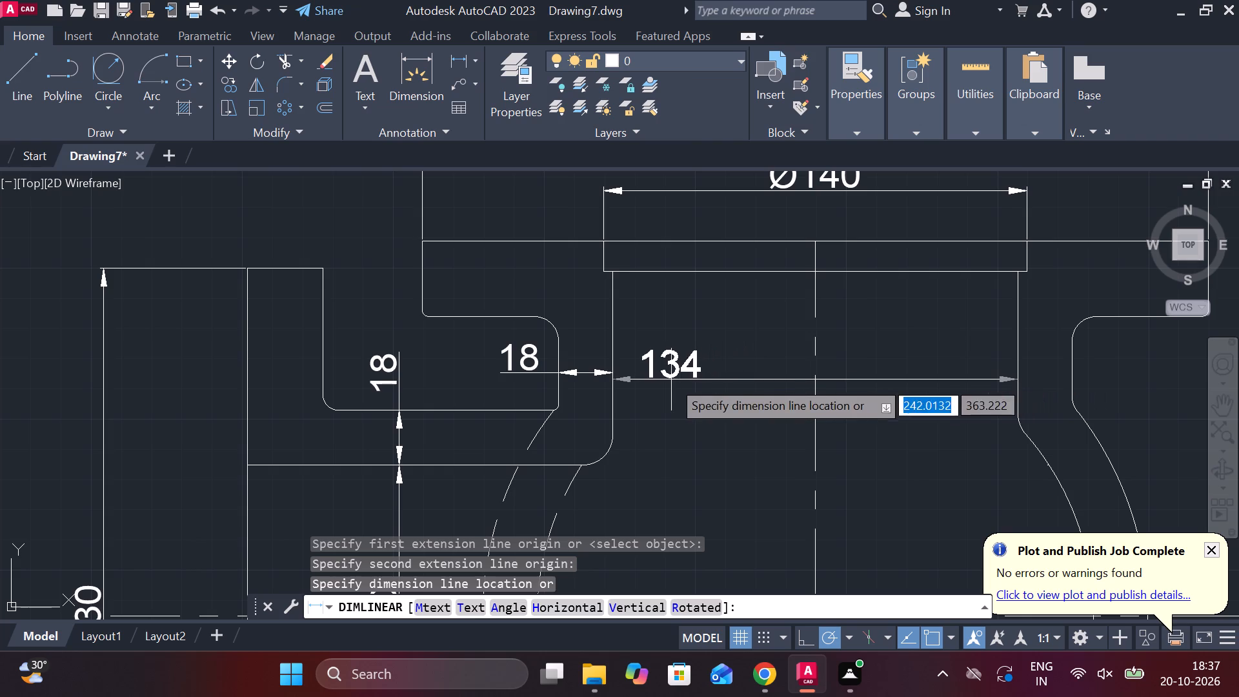
pyautogui.click(814, 375)
# Add a vertical linear dimension from the lower bore line down to the chamfered block's top edge, with its text above the bore line.
pyautogui.scroll(-2, 845, 382)
pyautogui.moveTo(856, 398); pyautogui.dragTo(801, 397, button='middle')
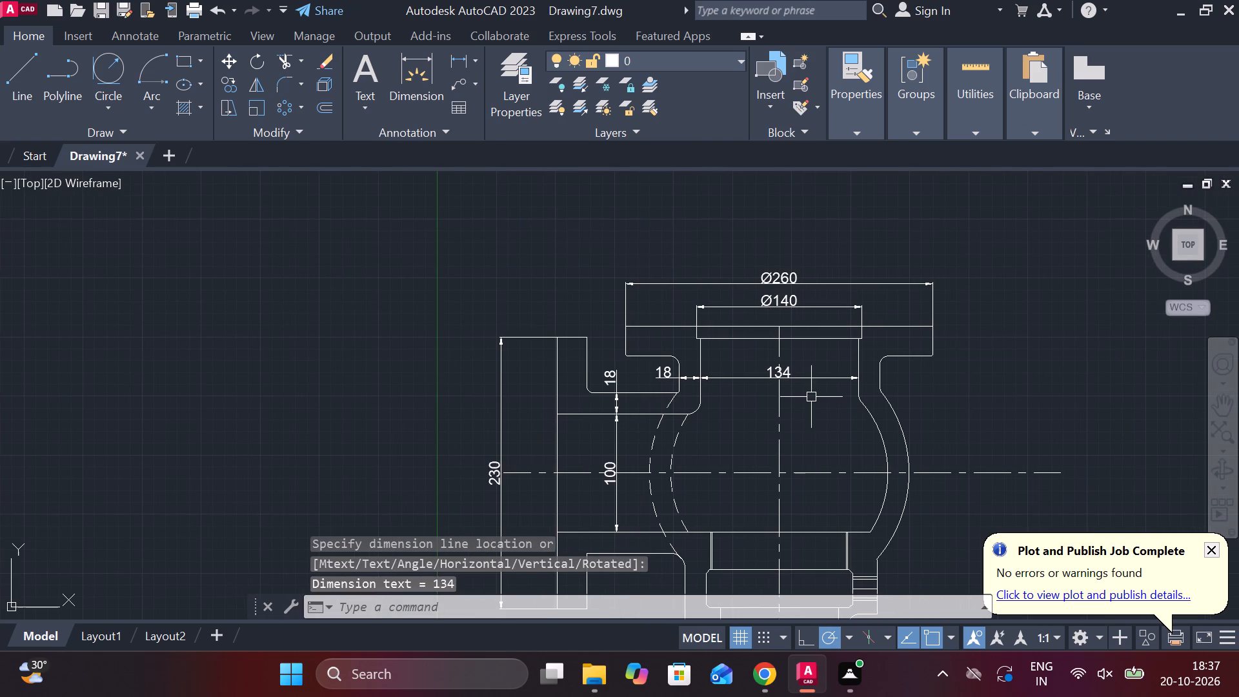
pyautogui.moveTo(703, 469); pyautogui.dragTo(774, 321, button='middle')
pyautogui.scroll(2, 727, 401)
pyautogui.moveTo(727, 401); pyautogui.dragTo(641, 347, button='middle')
pyautogui.press('space')
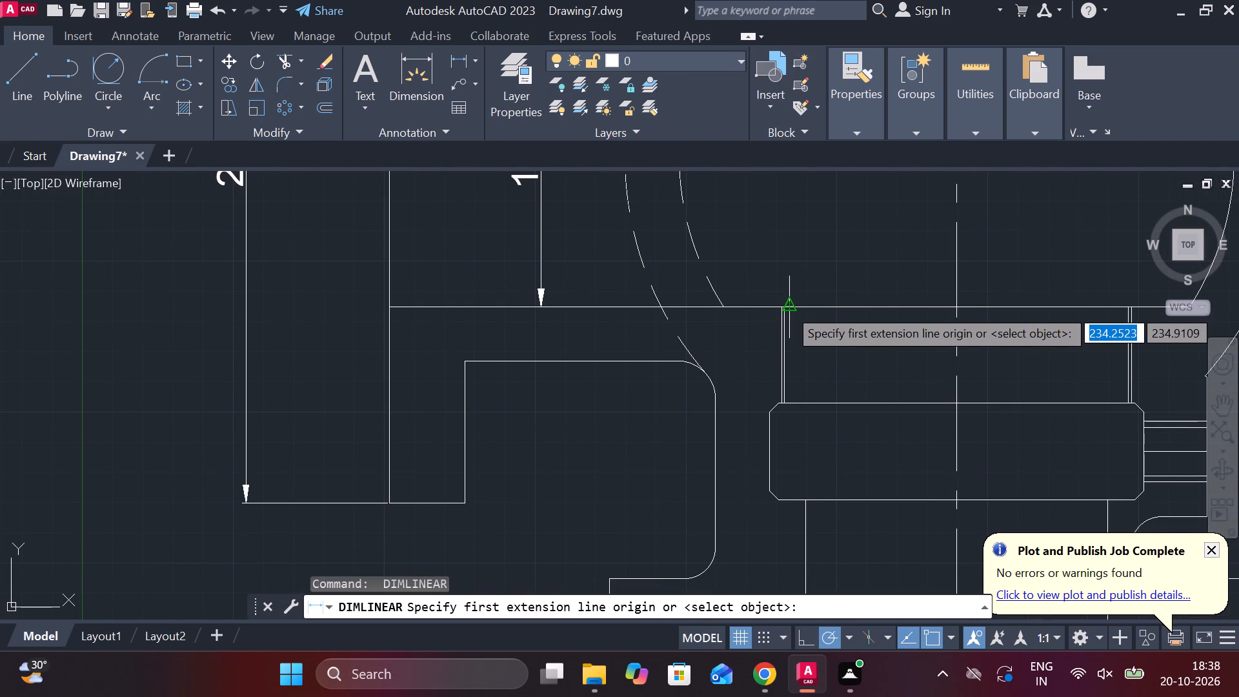
pyautogui.click(787, 307)
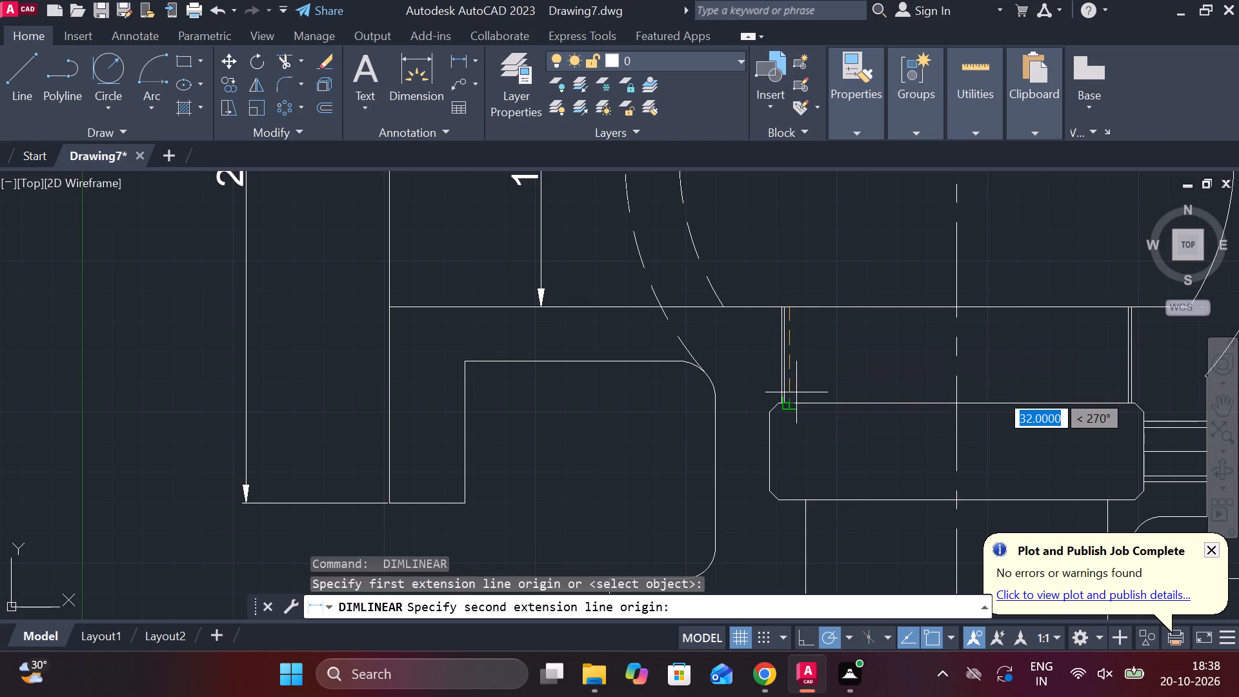
pyautogui.click(794, 400)
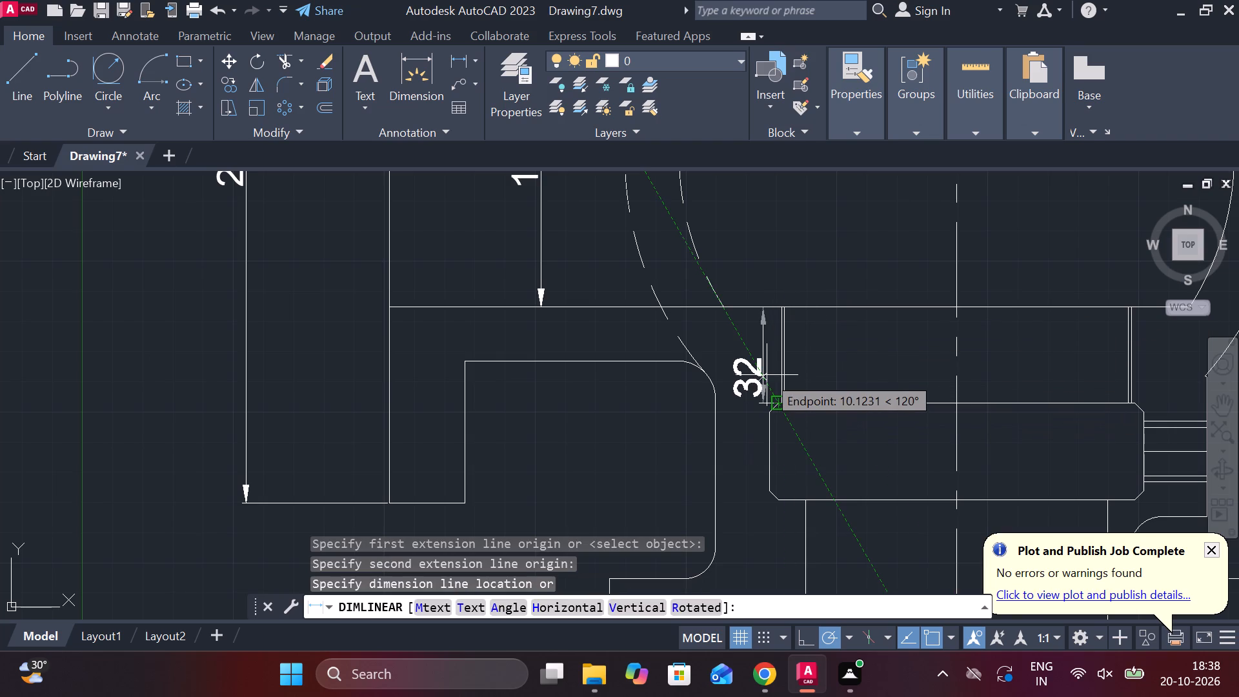
pyautogui.scroll(1, 671, 385)
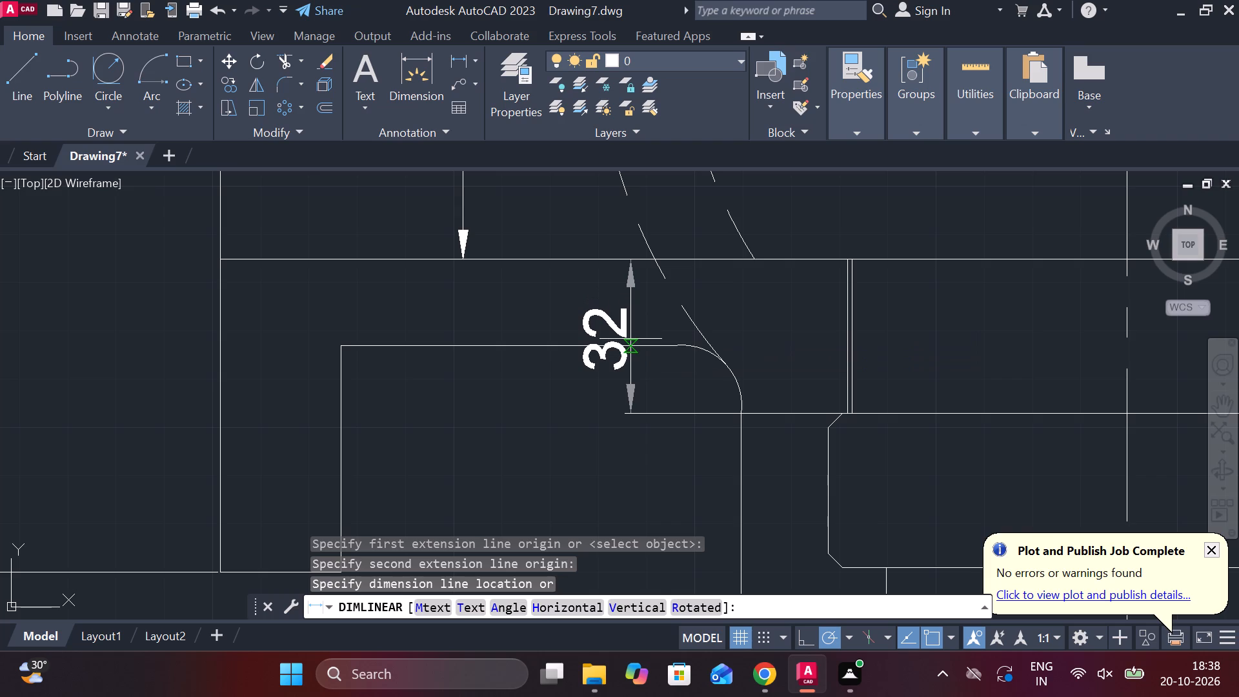
pyautogui.moveTo(779, 236); pyautogui.dragTo(756, 364, button='middle')
pyautogui.click(770, 316)
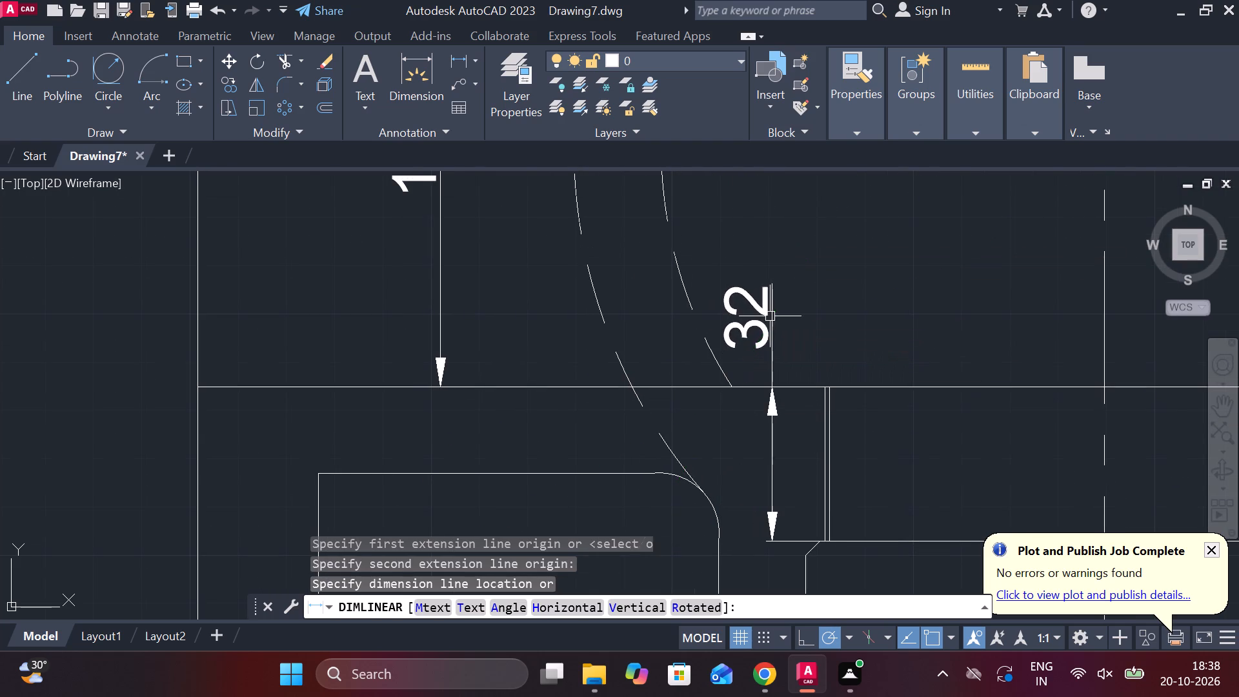
# Add a vertical linear dimension for the chamfered block's height, placed just outside the body wall with centred text.
pyautogui.scroll(-1, 810, 328)
pyautogui.moveTo(838, 388); pyautogui.dragTo(824, 238, button='middle')
pyautogui.press('space')
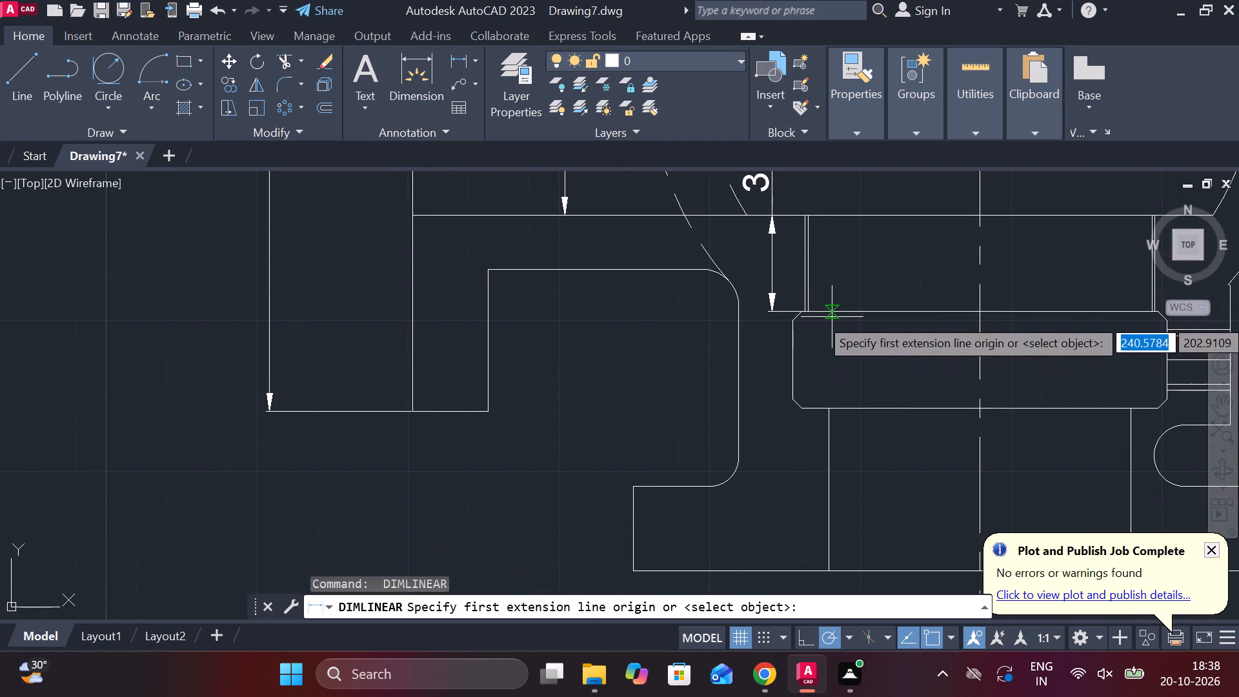
pyautogui.click(832, 317)
pyautogui.click(831, 410)
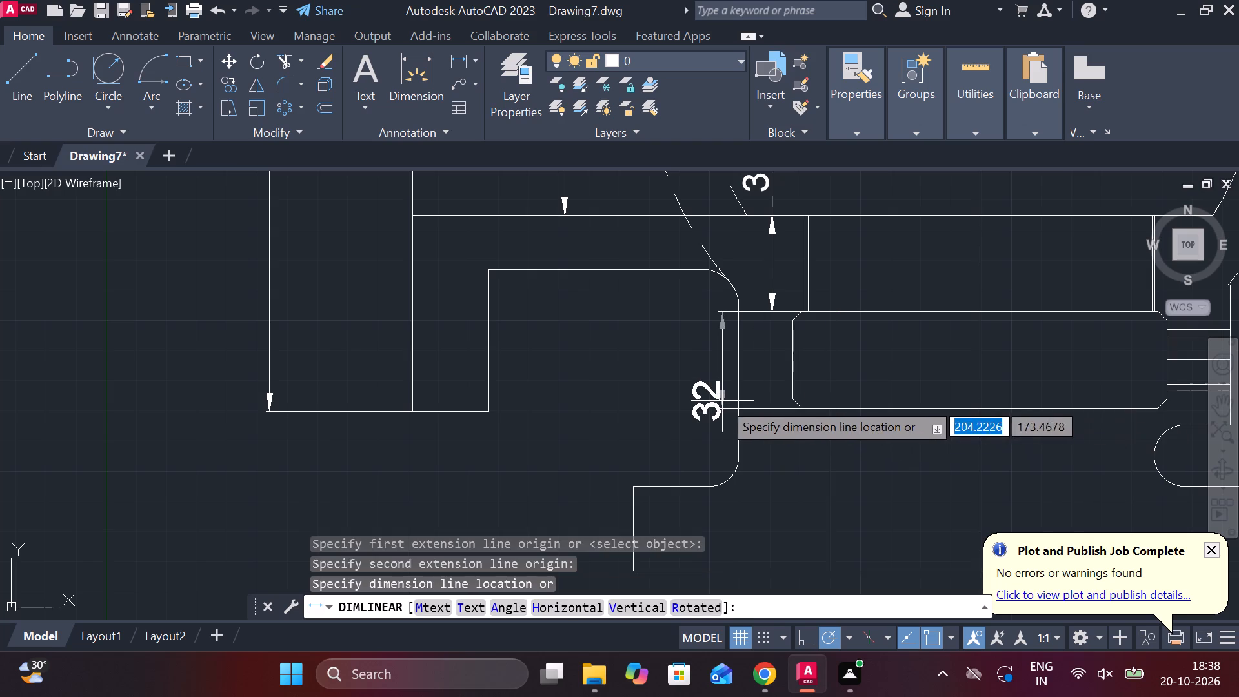
pyautogui.click(706, 358)
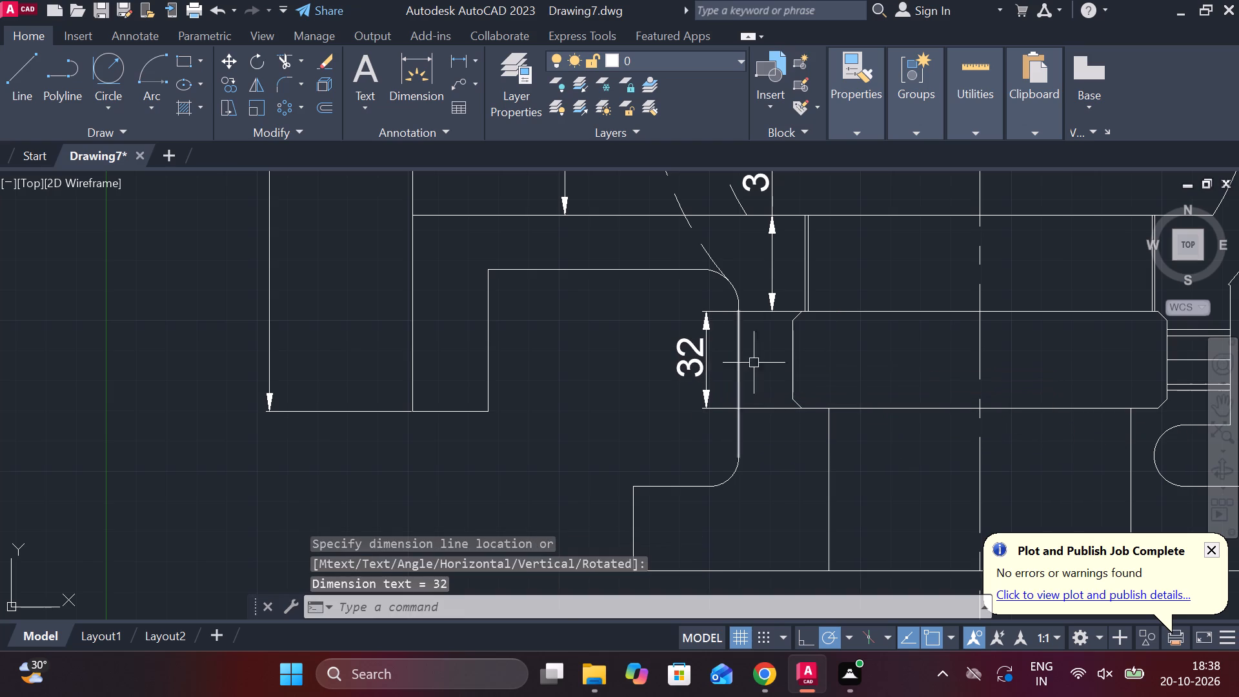
# Add a horizontal linear dimension across the left flange's thickness, just below its bottom edge.
pyautogui.moveTo(780, 378); pyautogui.dragTo(701, 331, button='middle')
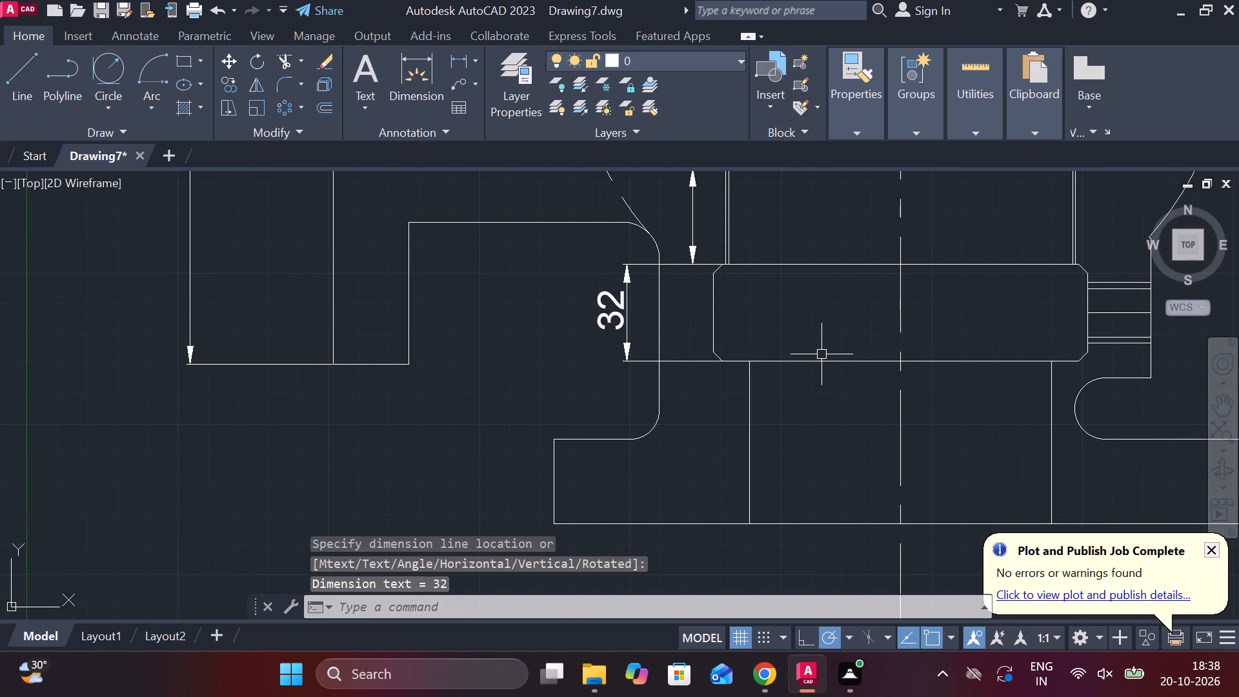
pyautogui.moveTo(821, 366); pyautogui.dragTo(753, 270, button='middle')
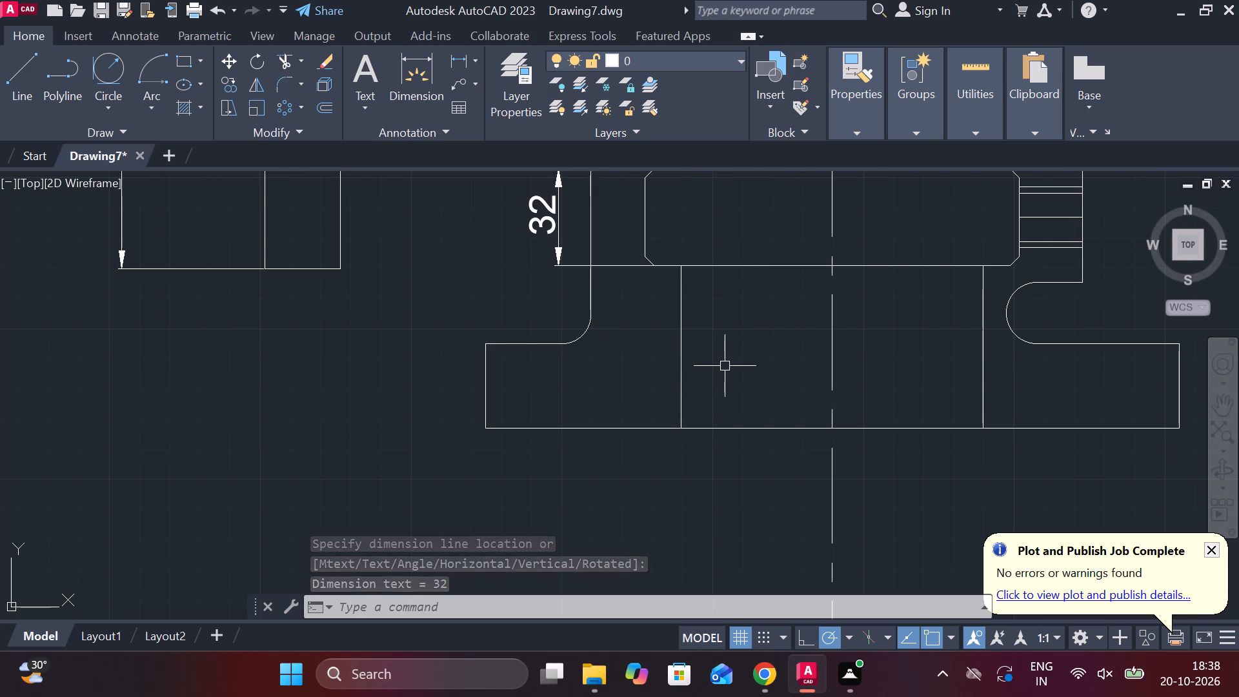
pyautogui.scroll(-2, 629, 459)
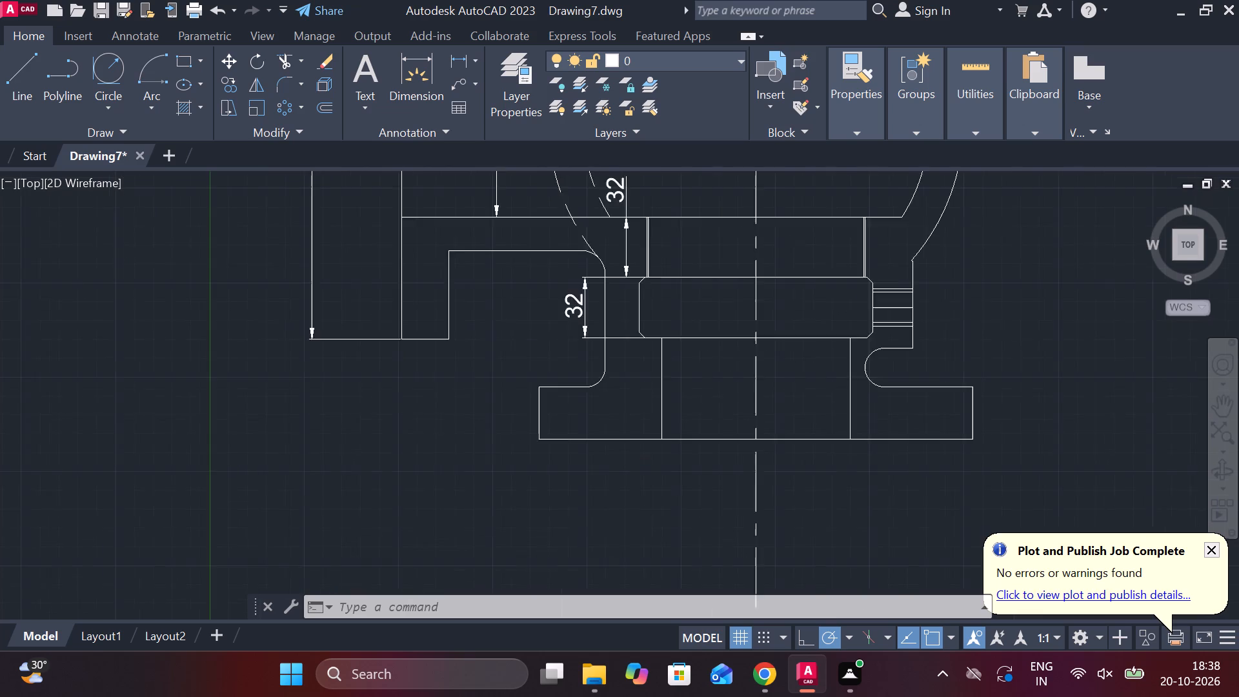
pyautogui.moveTo(619, 480); pyautogui.dragTo(578, 472, button='middle')
pyautogui.moveTo(468, 390); pyautogui.dragTo(598, 465, button='middle')
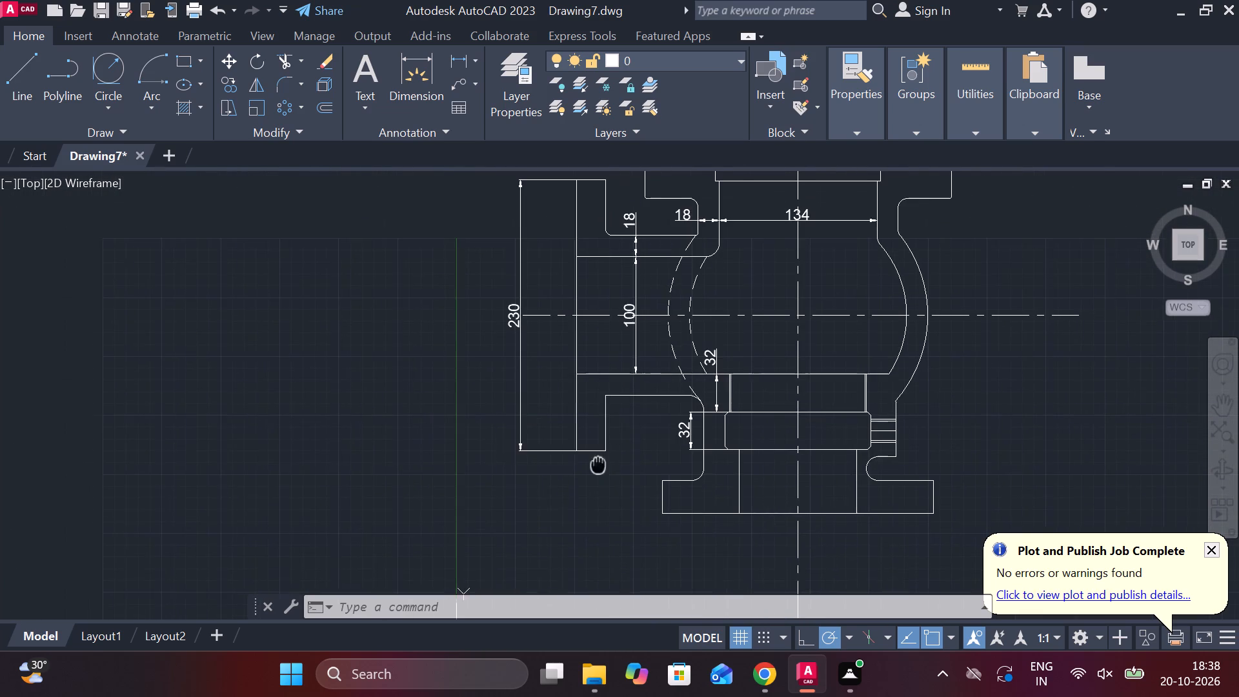
pyautogui.scroll(1, 501, 455)
pyautogui.press('space')
pyautogui.click(610, 449)
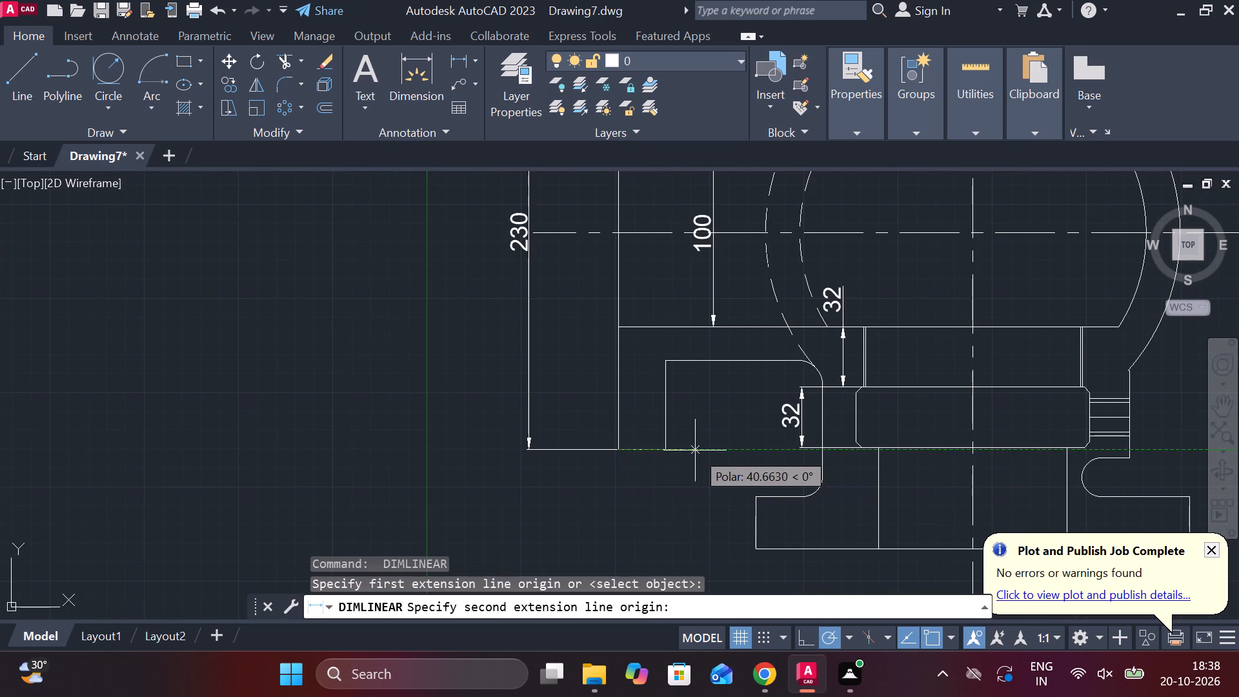
pyautogui.click(665, 449)
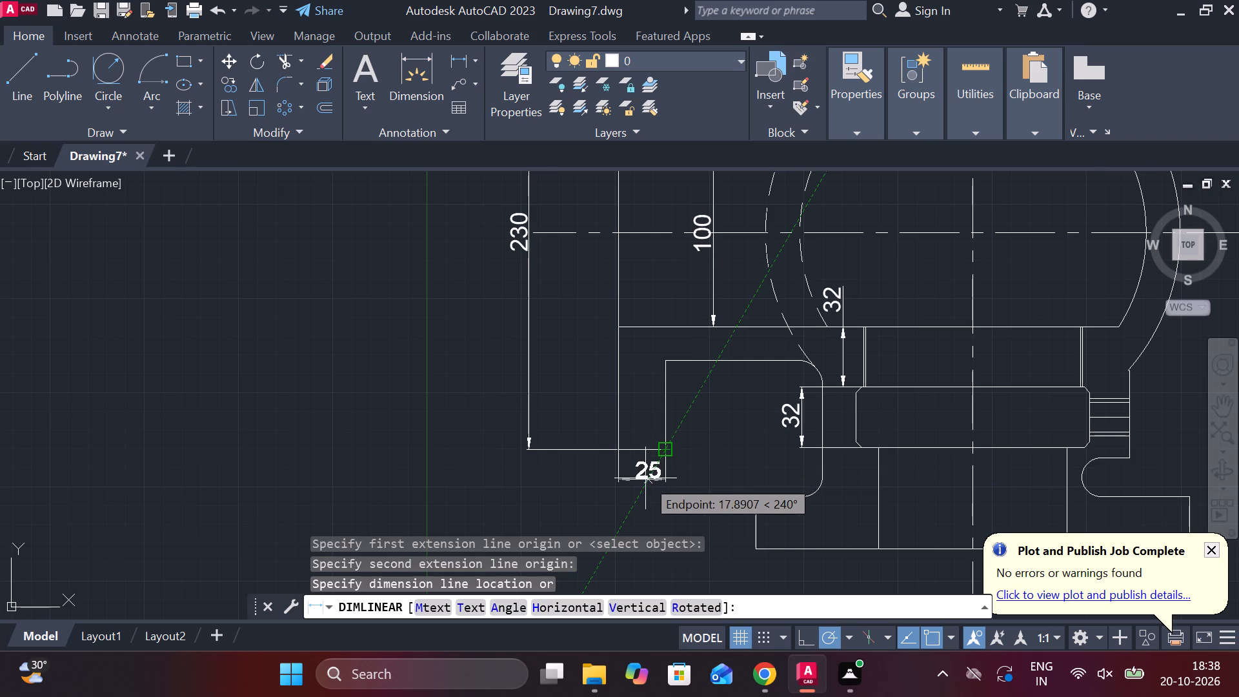
pyautogui.click(645, 478)
# Shift the left flange thickness dimension's text so it sits centred between the extension lines.
pyautogui.middleClick(689, 475)
pyautogui.scroll(3, 645, 476)
pyautogui.click(661, 471)
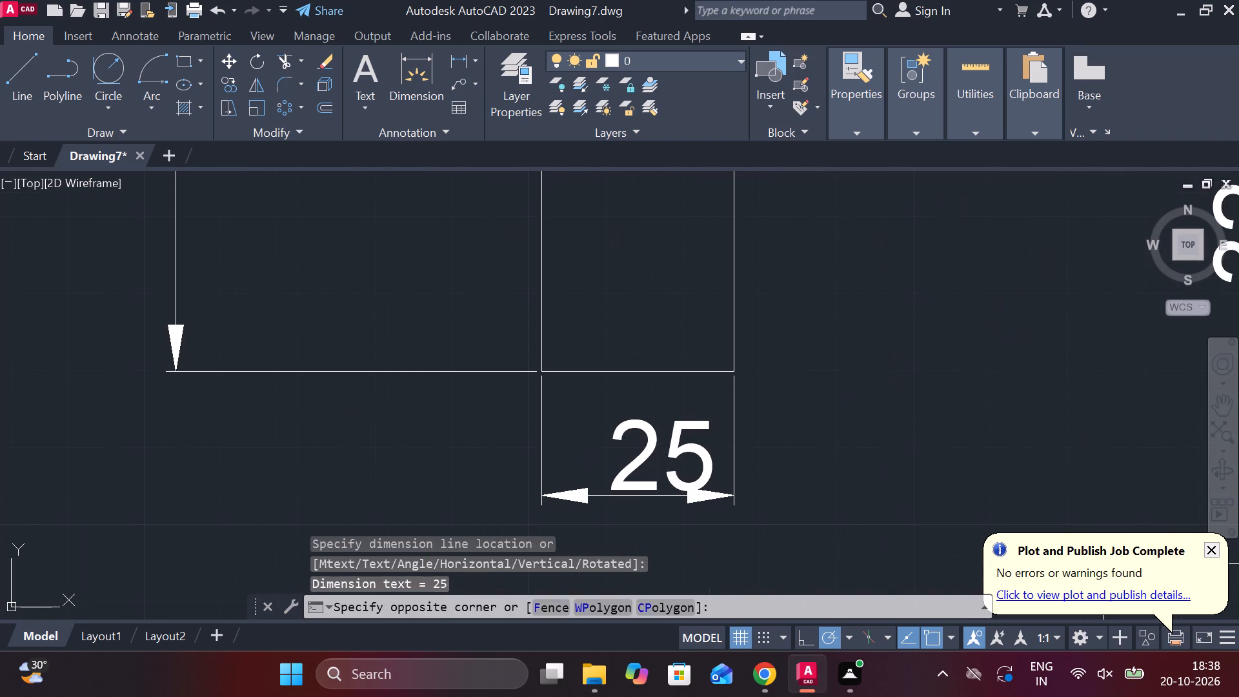
pyautogui.click(653, 458)
pyautogui.click(641, 441)
pyautogui.click(644, 438)
pyautogui.click(647, 434)
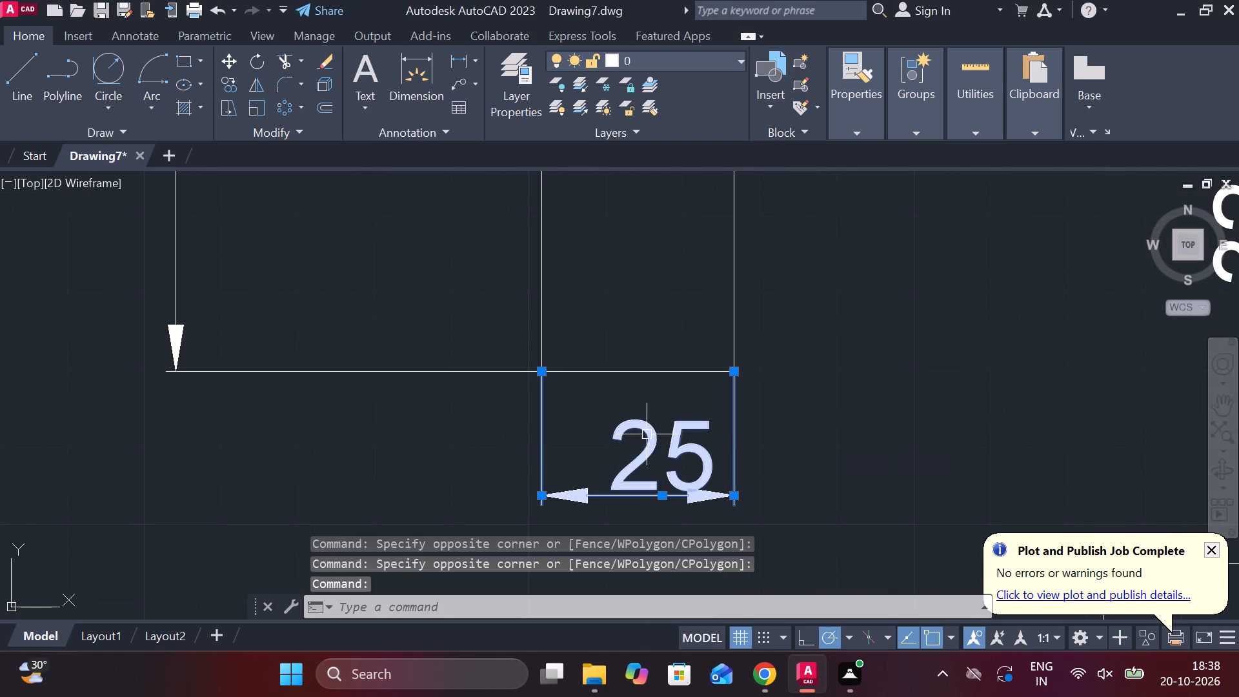
pyautogui.click(664, 492)
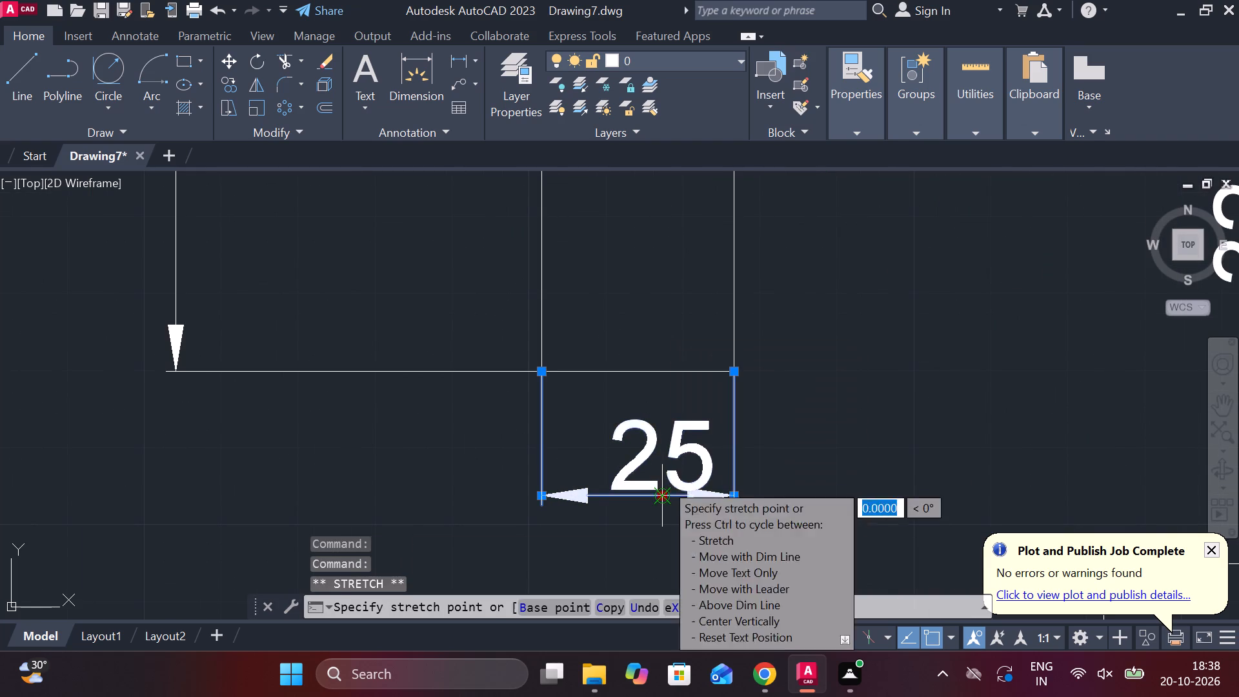
pyautogui.click(643, 492)
pyautogui.press('Escape')
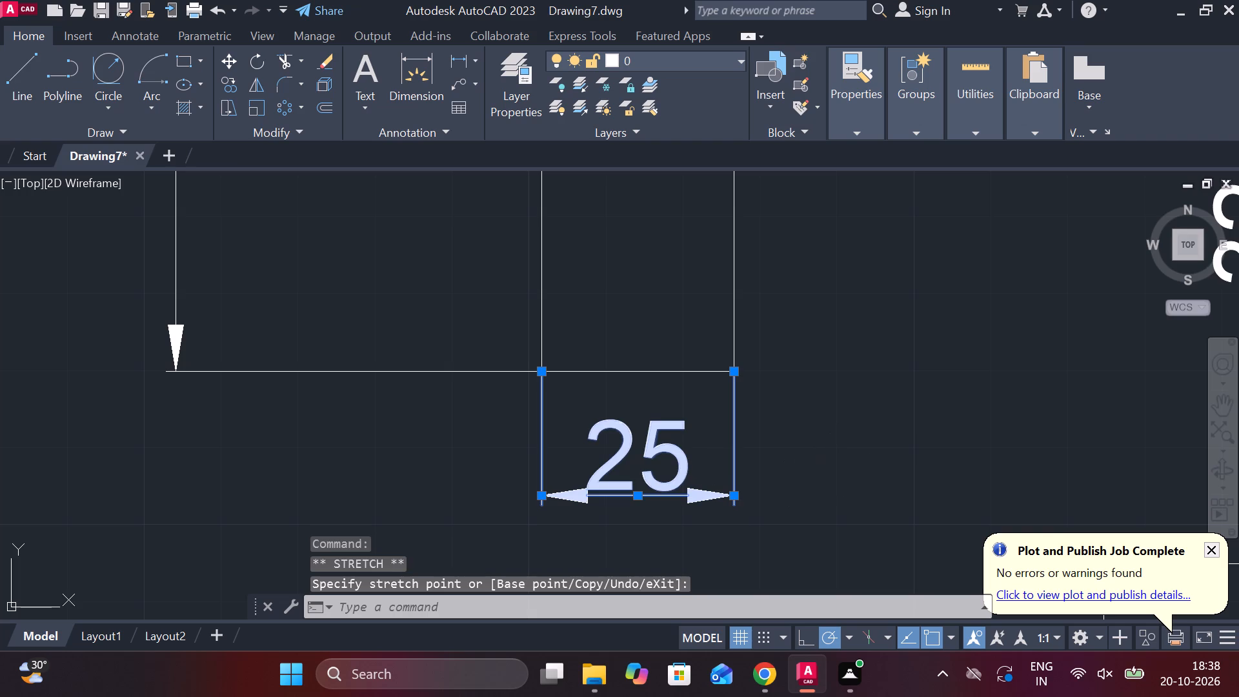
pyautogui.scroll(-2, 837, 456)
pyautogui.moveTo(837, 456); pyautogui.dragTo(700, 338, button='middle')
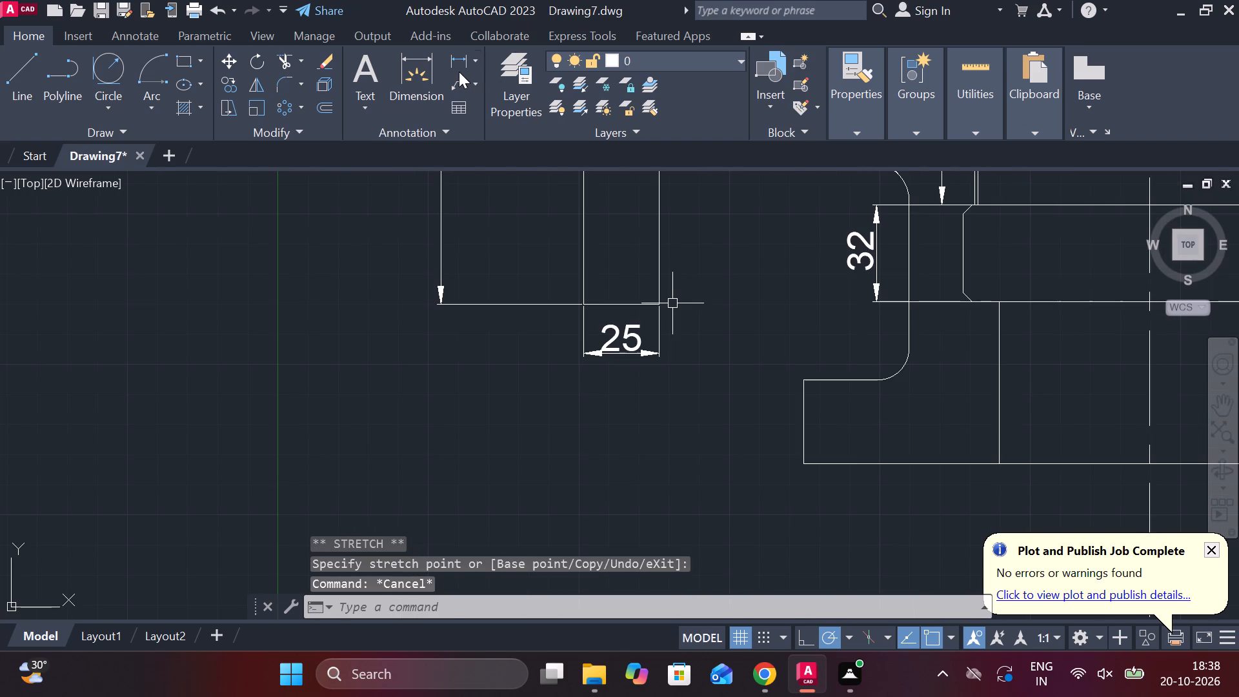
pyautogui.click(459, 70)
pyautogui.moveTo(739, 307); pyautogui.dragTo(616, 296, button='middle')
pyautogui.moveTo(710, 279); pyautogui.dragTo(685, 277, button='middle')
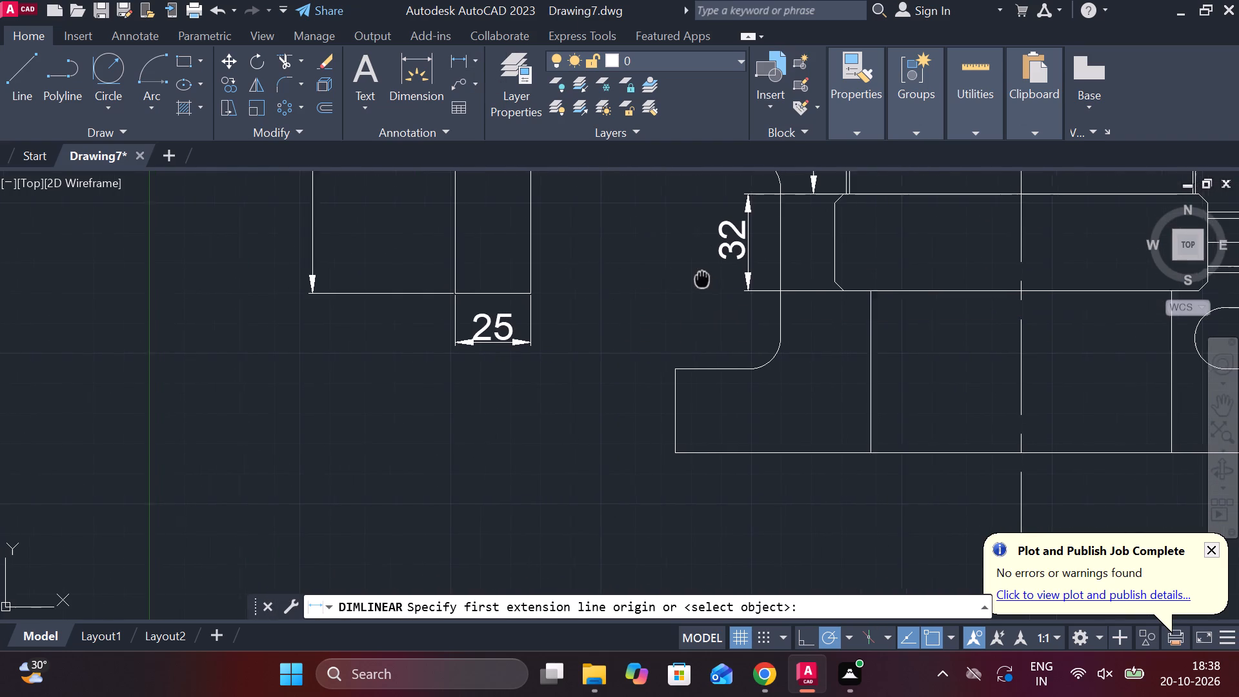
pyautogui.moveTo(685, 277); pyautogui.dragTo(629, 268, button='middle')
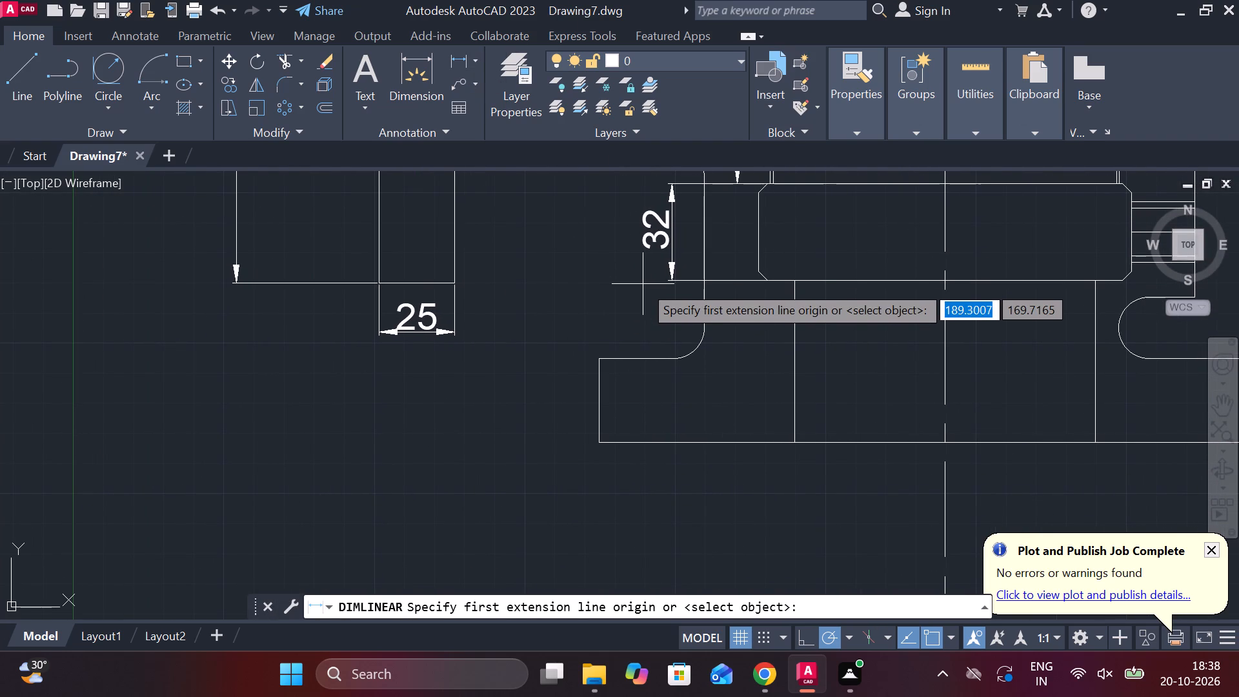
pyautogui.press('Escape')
# Draw a horizontal line from the left flange's face, 90 above the branch centreline, extending past the flange's back edge.
pyautogui.scroll(-2, 538, 267)
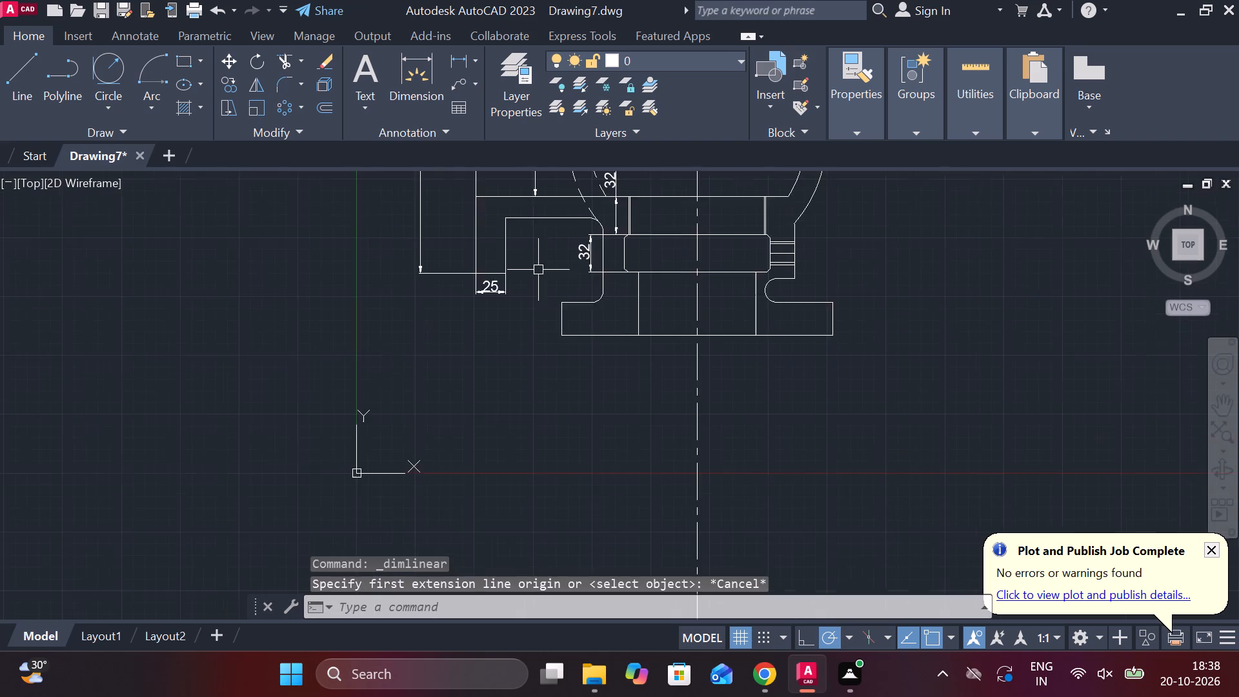
pyautogui.moveTo(539, 270); pyautogui.dragTo(589, 481, button='middle')
pyautogui.press('l')
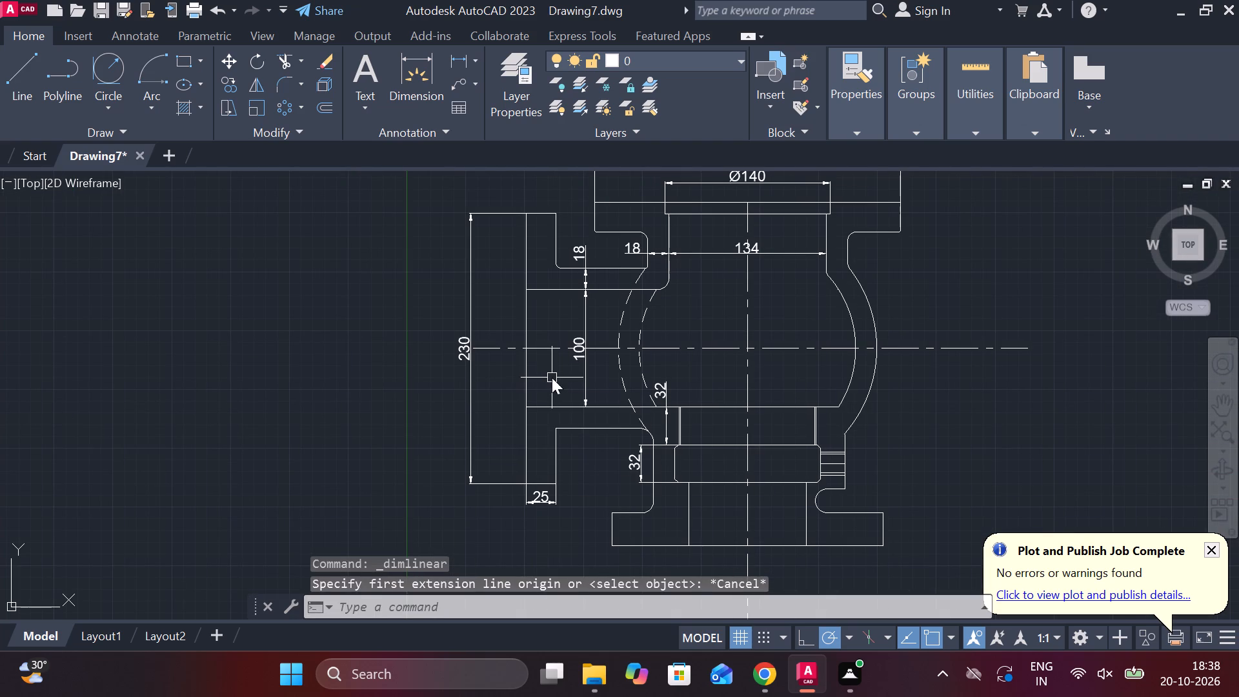
pyautogui.press('Return')
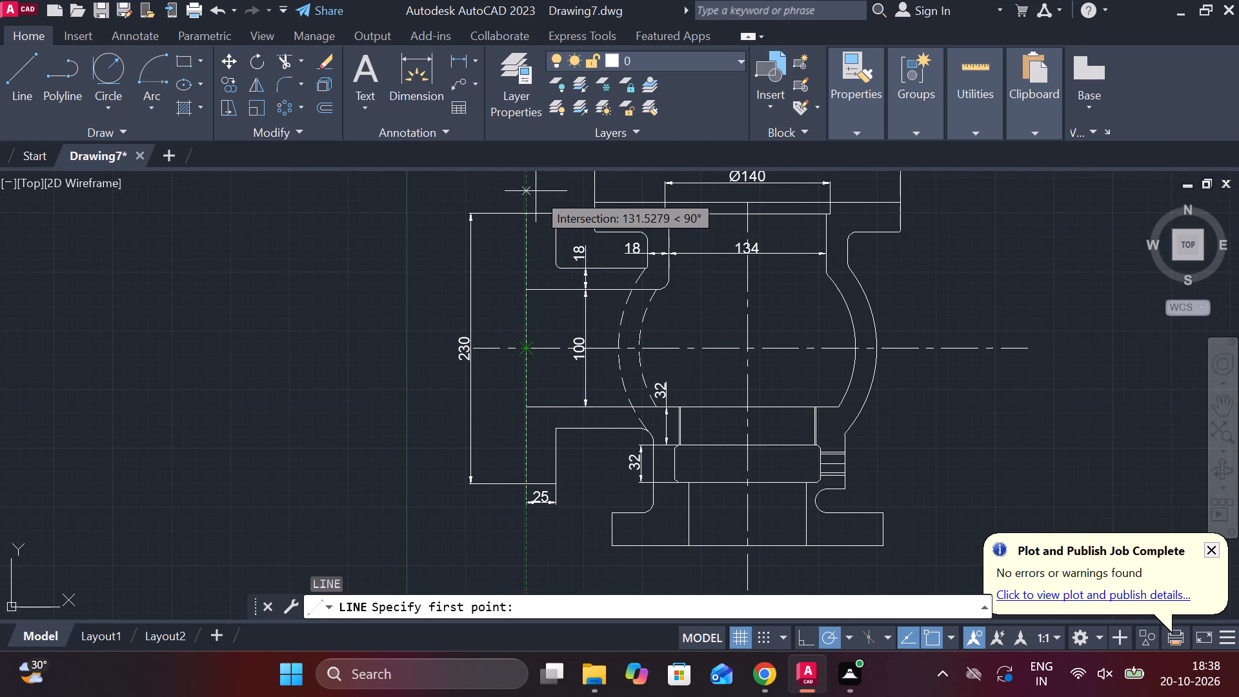
pyautogui.write('90')
pyautogui.press('Return')
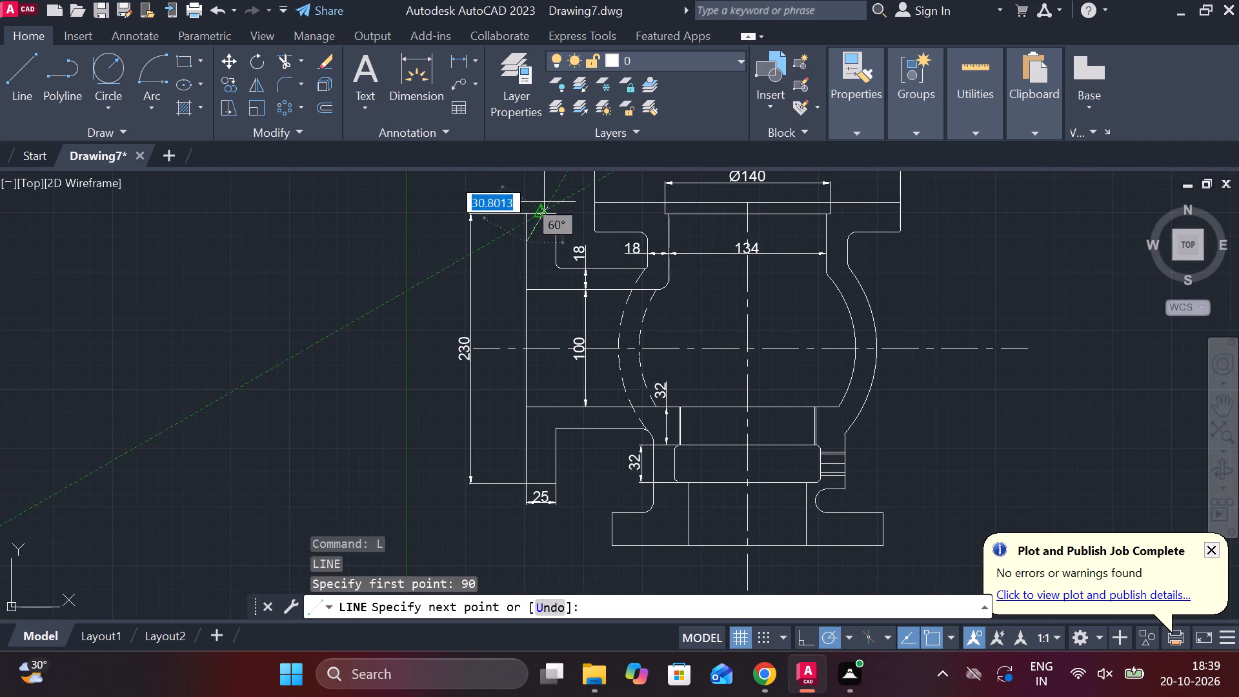
pyautogui.scroll(2, 566, 234)
pyautogui.click(579, 243)
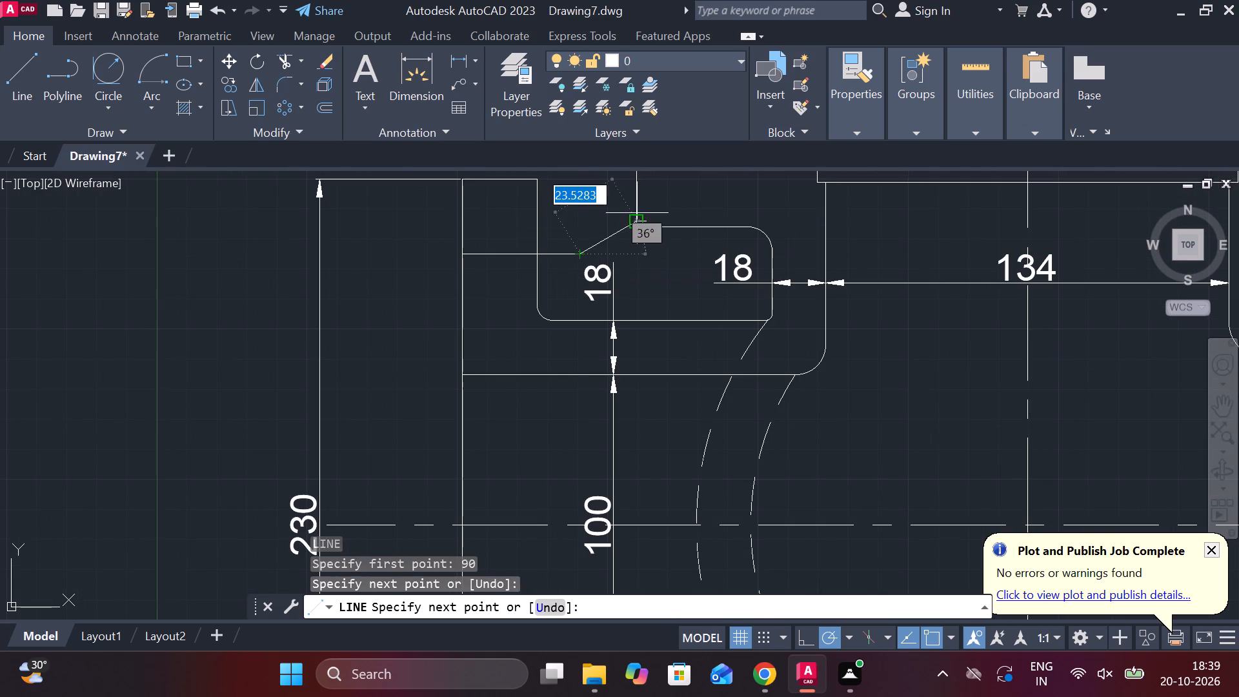
pyautogui.press('Escape')
# Offset the new horizontal line downward by 180 to the lower part of the left flange.
pyautogui.click(529, 257)
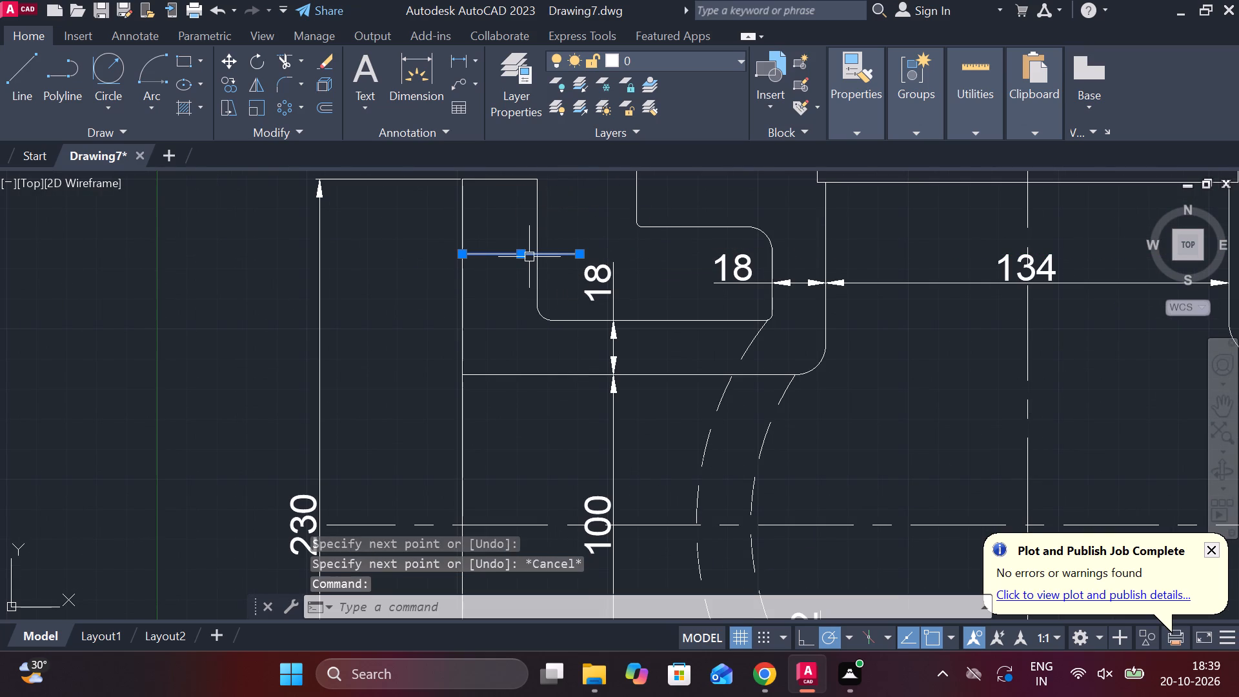
pyautogui.press('0')
pyautogui.press('BackSpace')
pyautogui.press('o')
pyautogui.press('Return')
pyautogui.press('Return')
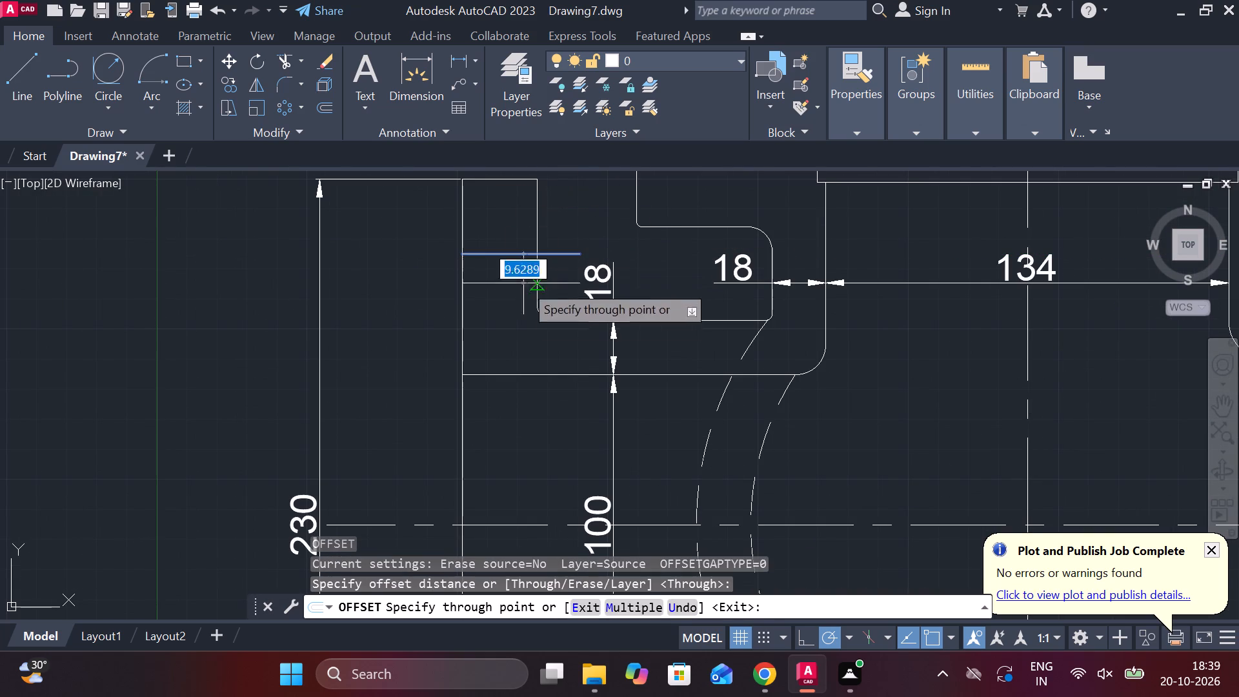
pyautogui.press('1')
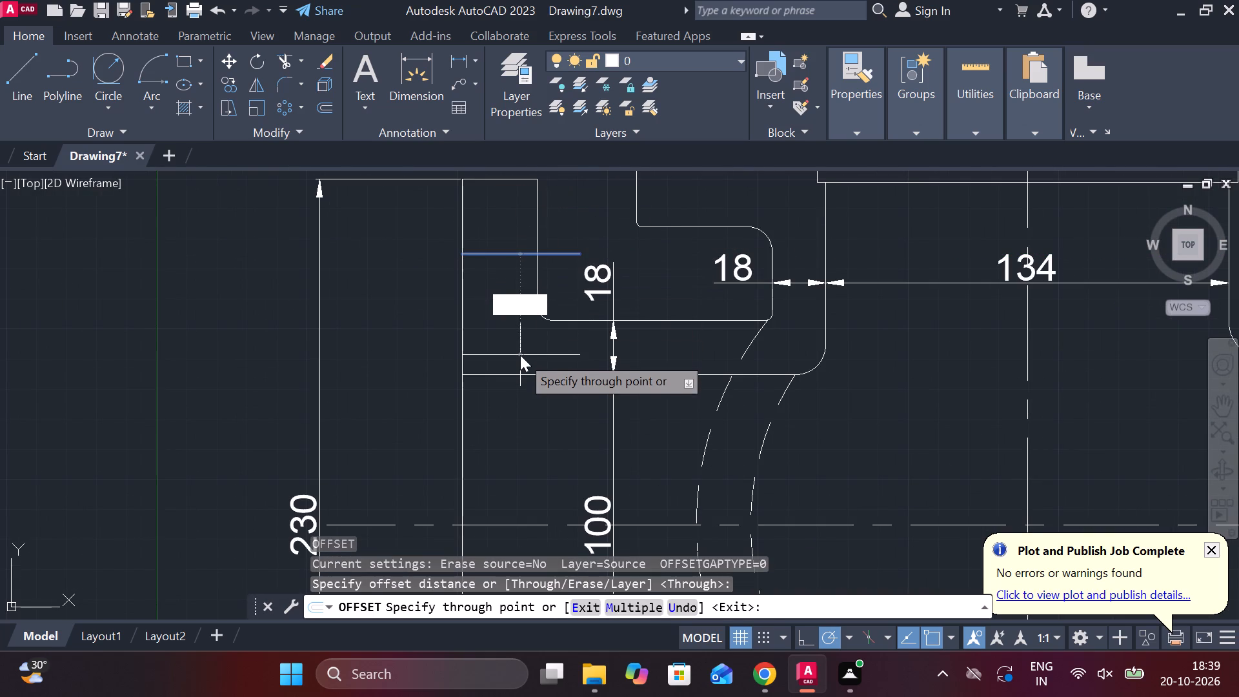
pyautogui.write('80')
pyautogui.press('Return')
pyautogui.scroll(-2, 521, 355)
pyautogui.moveTo(529, 377); pyautogui.dragTo(554, 280, button='middle')
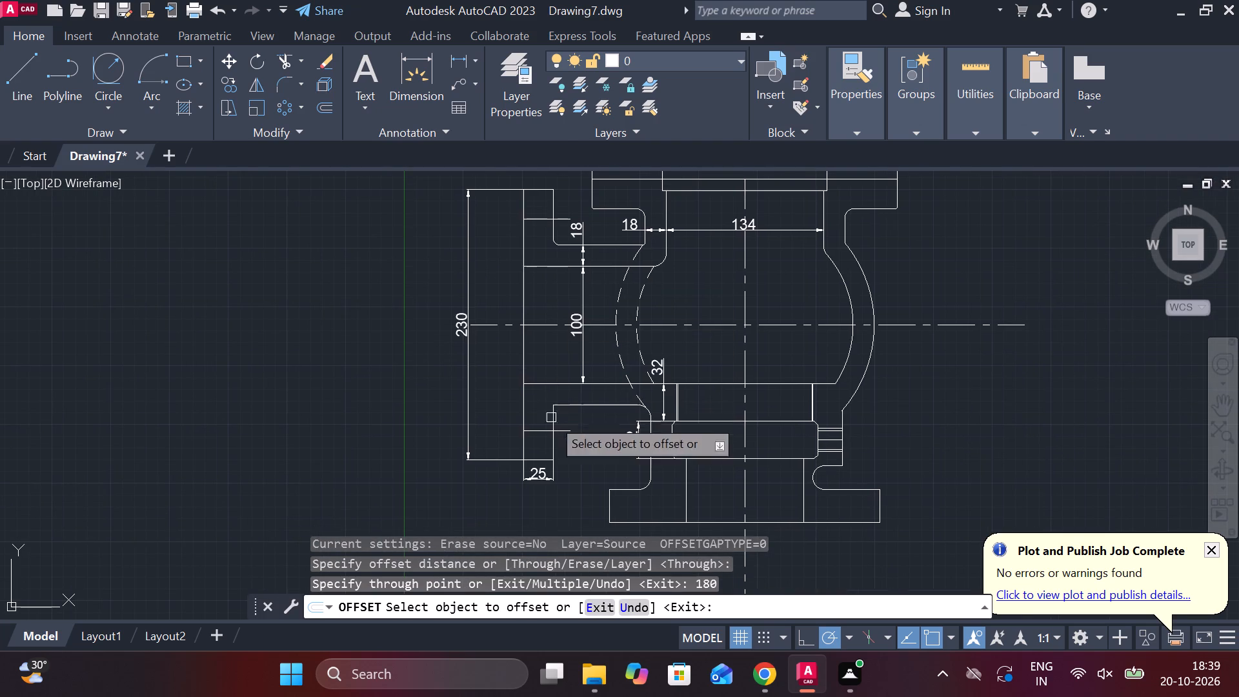
# Stretch the left ends of the lower and upper flange hole lines slightly past the left flange's face.
pyautogui.press('Escape')
pyautogui.click(545, 432)
pyautogui.scroll(1, 535, 432)
pyautogui.click(514, 435)
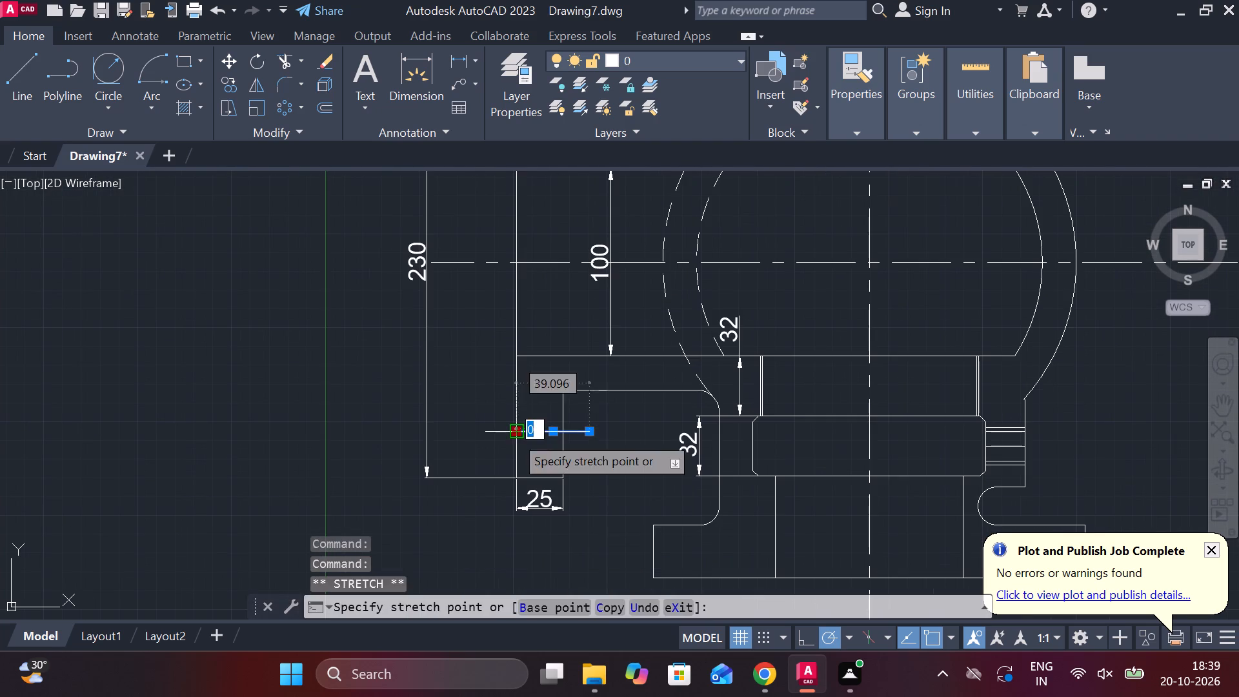
pyautogui.click(490, 436)
pyautogui.press('Escape')
pyautogui.moveTo(563, 340); pyautogui.dragTo(570, 548, button='middle')
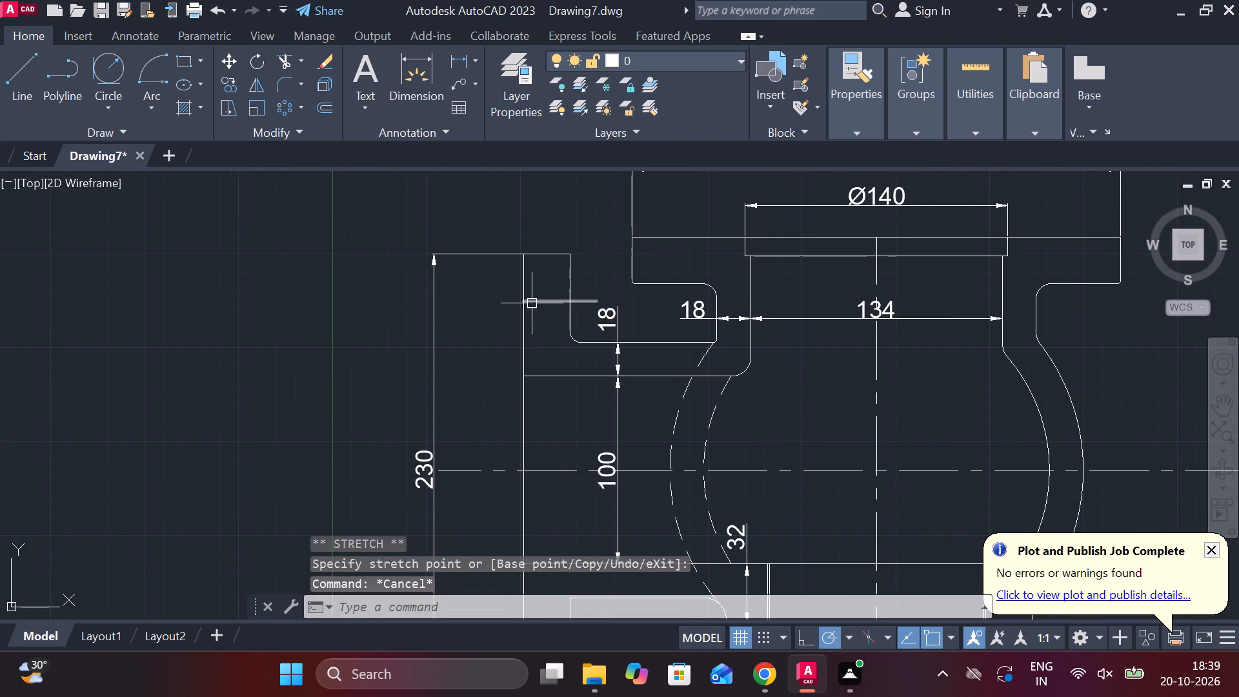
pyautogui.click(532, 303)
pyautogui.click(520, 300)
pyautogui.click(503, 299)
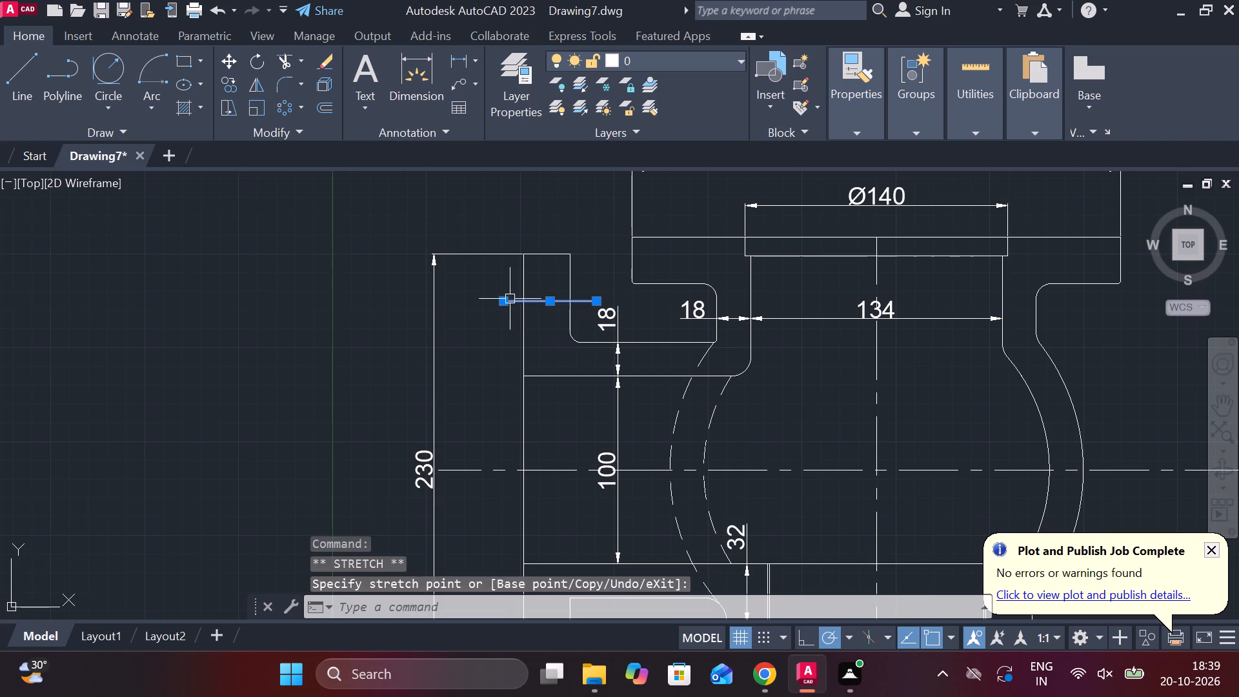
pyautogui.press('Escape')
# Change the linetype of both left flange hole lines to DASHED.
pyautogui.click(547, 298)
pyautogui.scroll(-2, 582, 325)
pyautogui.scroll(1, 576, 442)
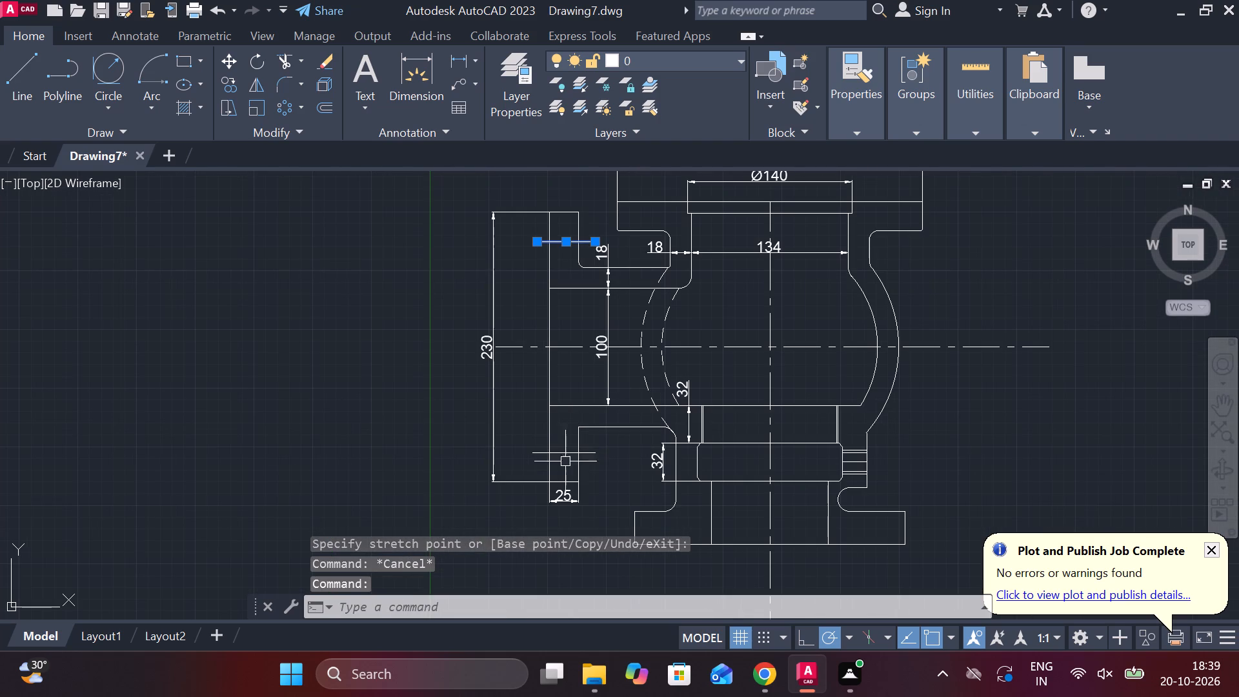
pyautogui.click(561, 456)
pyautogui.click(853, 139)
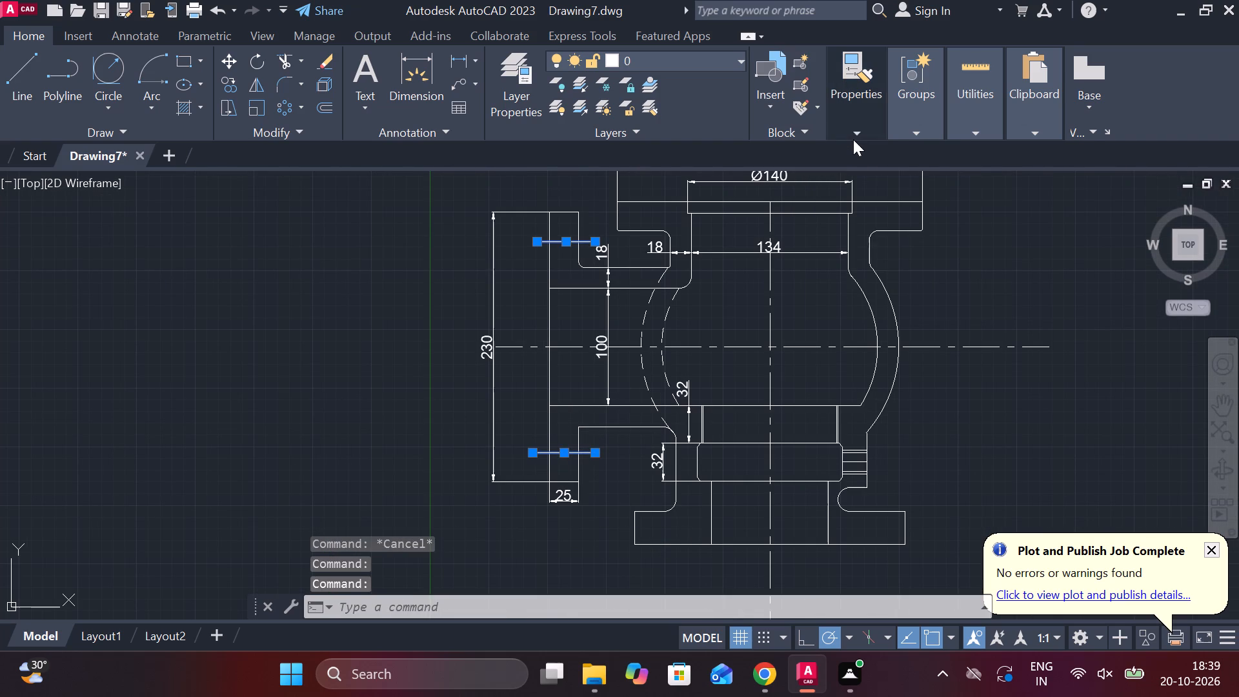
pyautogui.click(1034, 194)
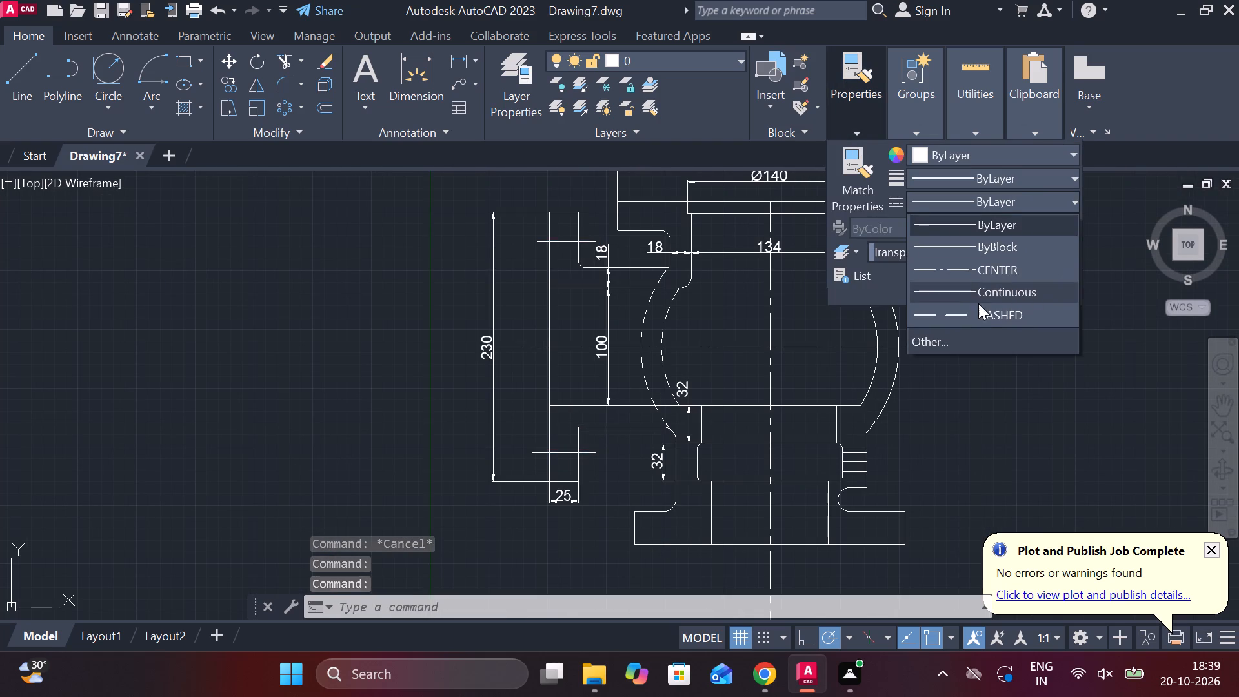
pyautogui.click(978, 312)
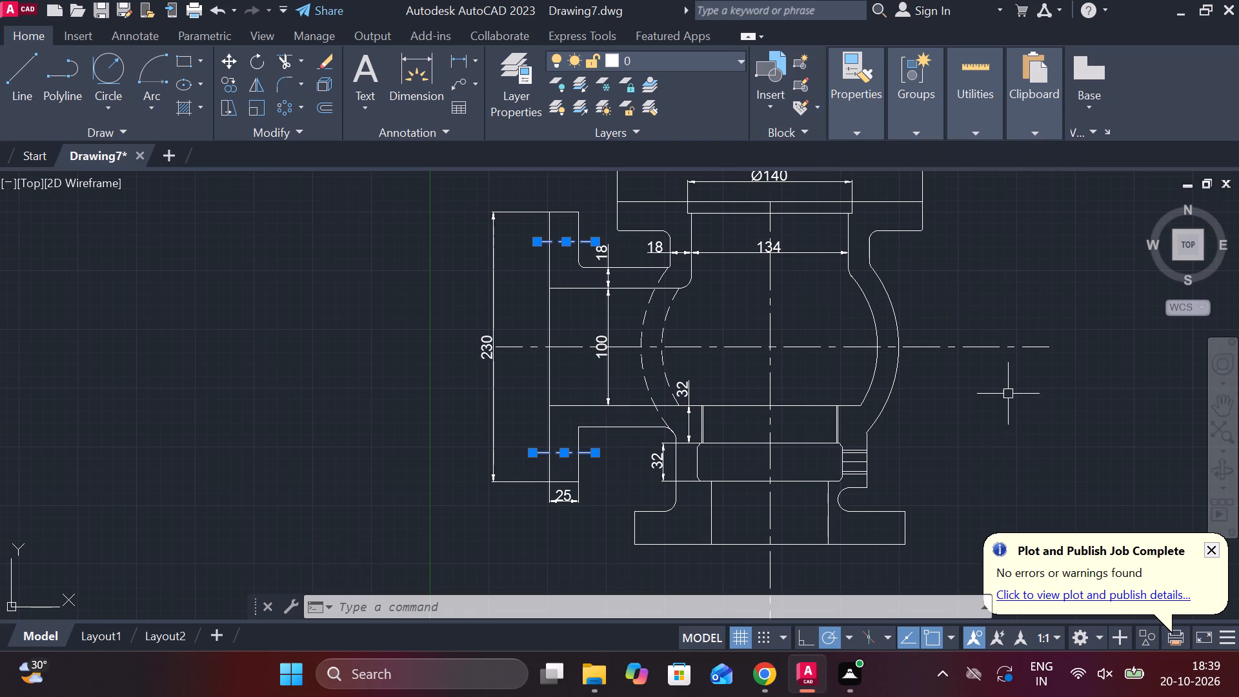
pyautogui.press('Escape')
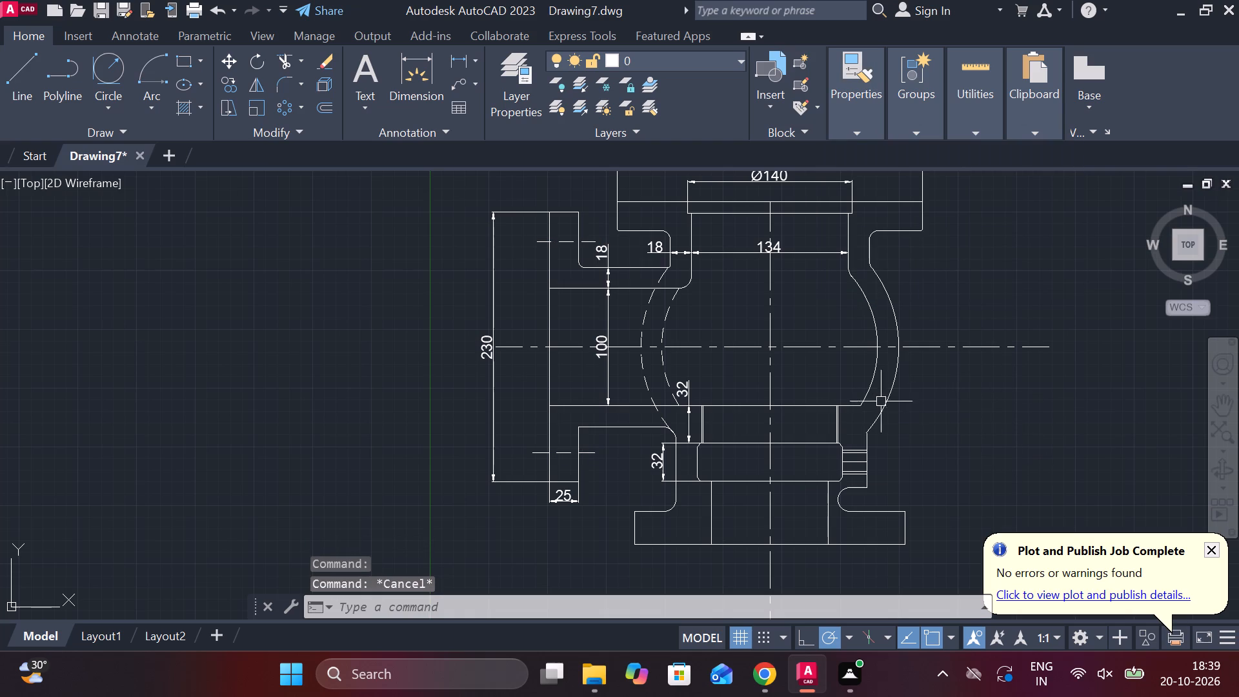
# Fillet the lower inside corner between the branch's bottom outer line and the left flange's back edge with radius 5.
pyautogui.scroll(3, 605, 414)
pyautogui.moveTo(607, 432); pyautogui.dragTo(645, 351, button='middle')
pyautogui.press('Escape')
pyautogui.press('f')
pyautogui.press('space')
pyautogui.write('r')
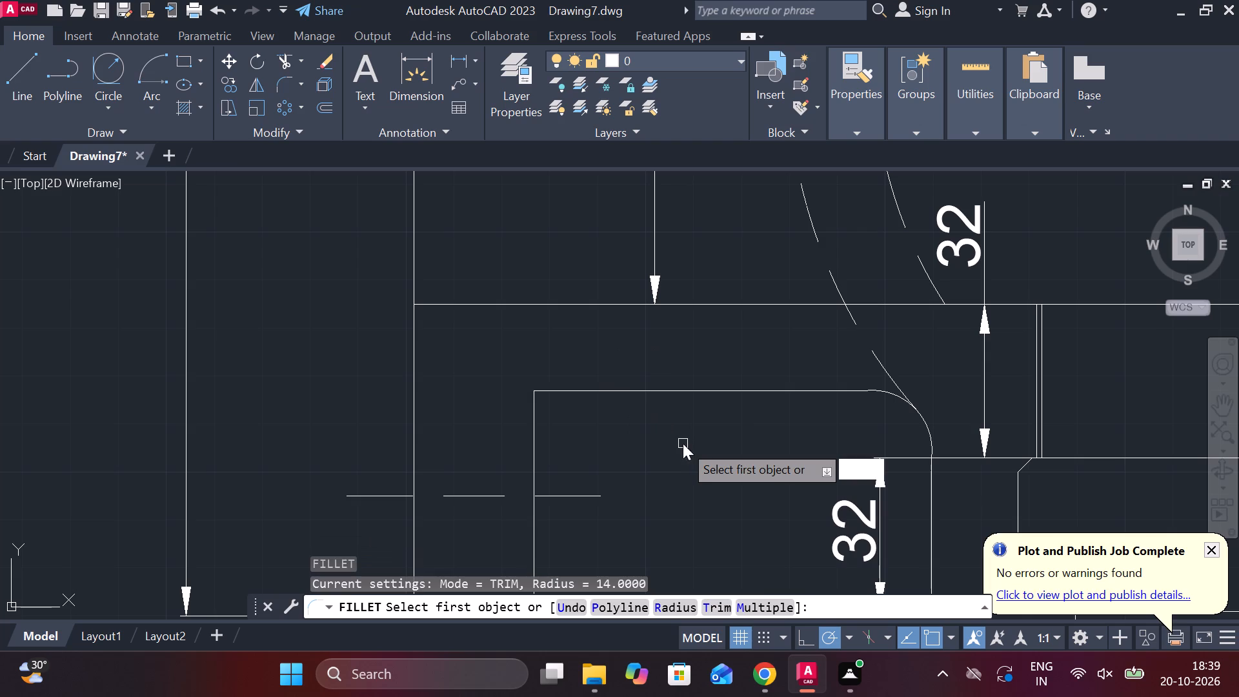
pyautogui.press('space')
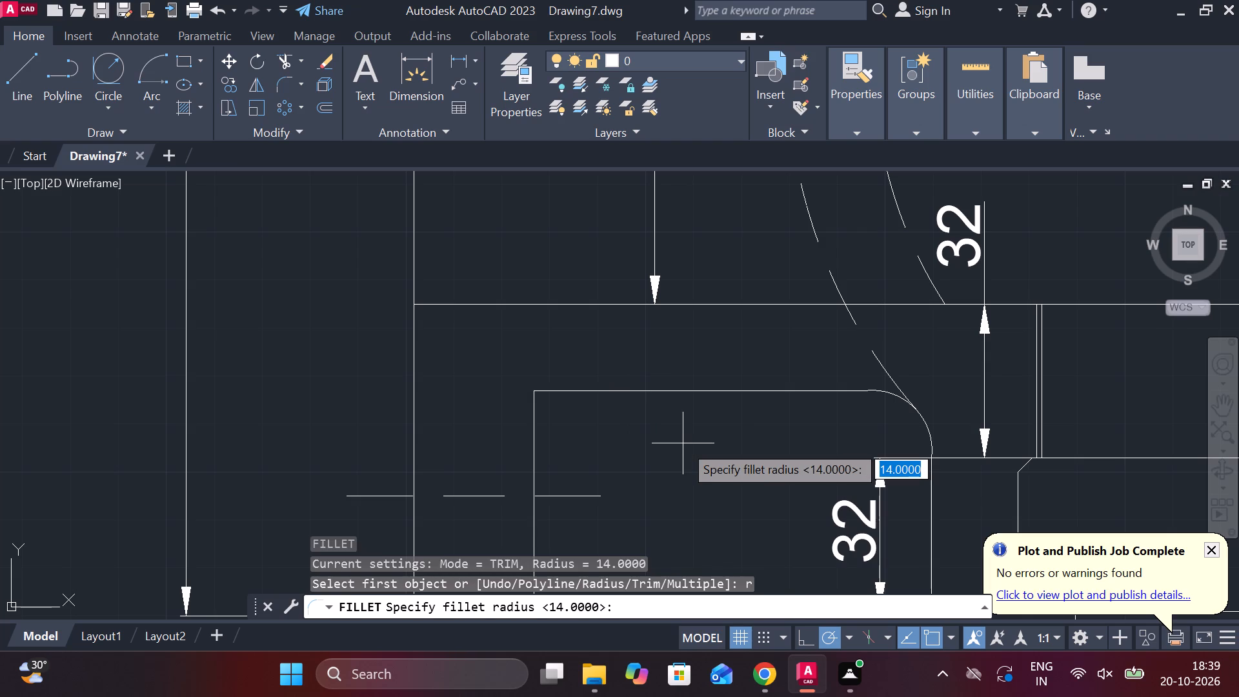
pyautogui.write('5')
pyautogui.press('space')
pyautogui.click(561, 389)
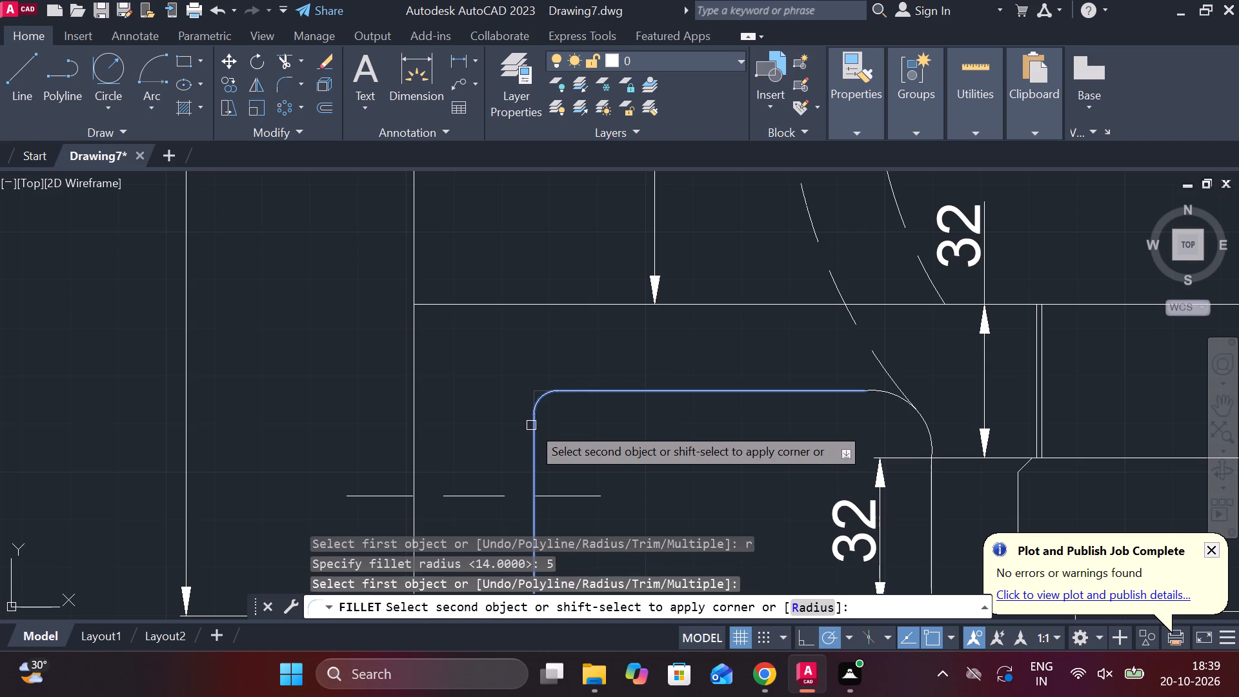
pyautogui.click(531, 425)
# Add a horizontal linear dimension across the base flange's full width, placed just below its bottom edge.
pyautogui.scroll(-2, 664, 419)
pyautogui.moveTo(727, 437); pyautogui.dragTo(692, 485, button='middle')
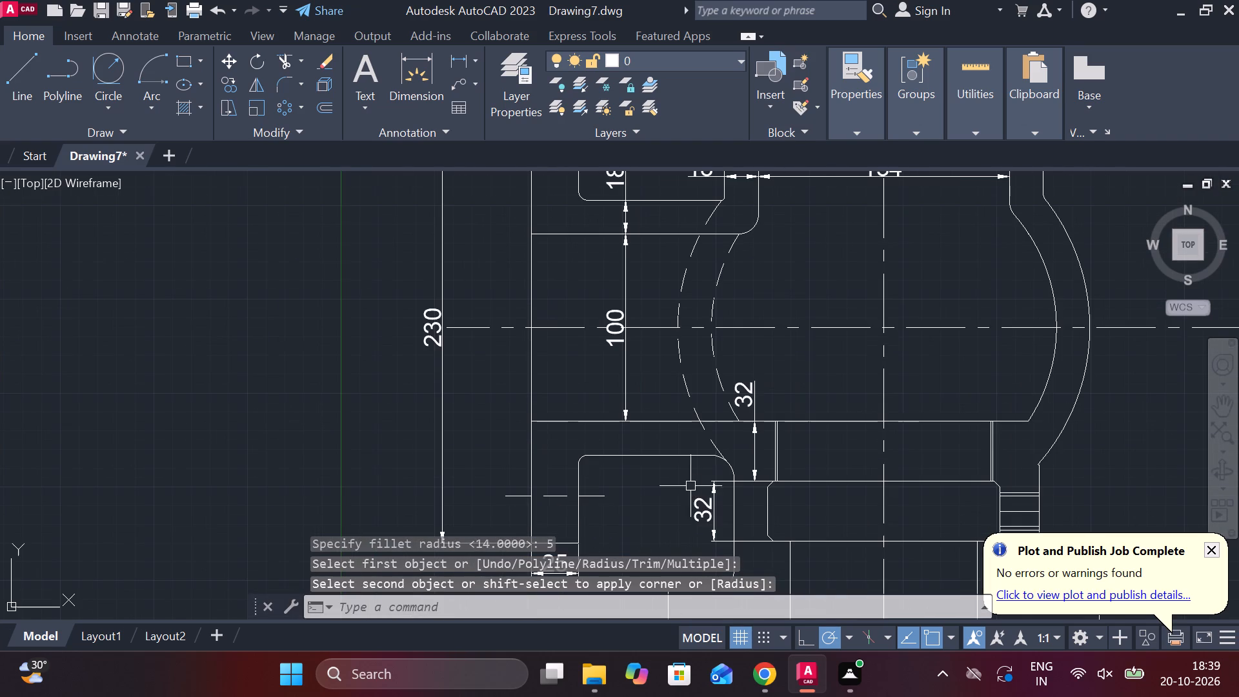
pyautogui.scroll(-1, 1106, 376)
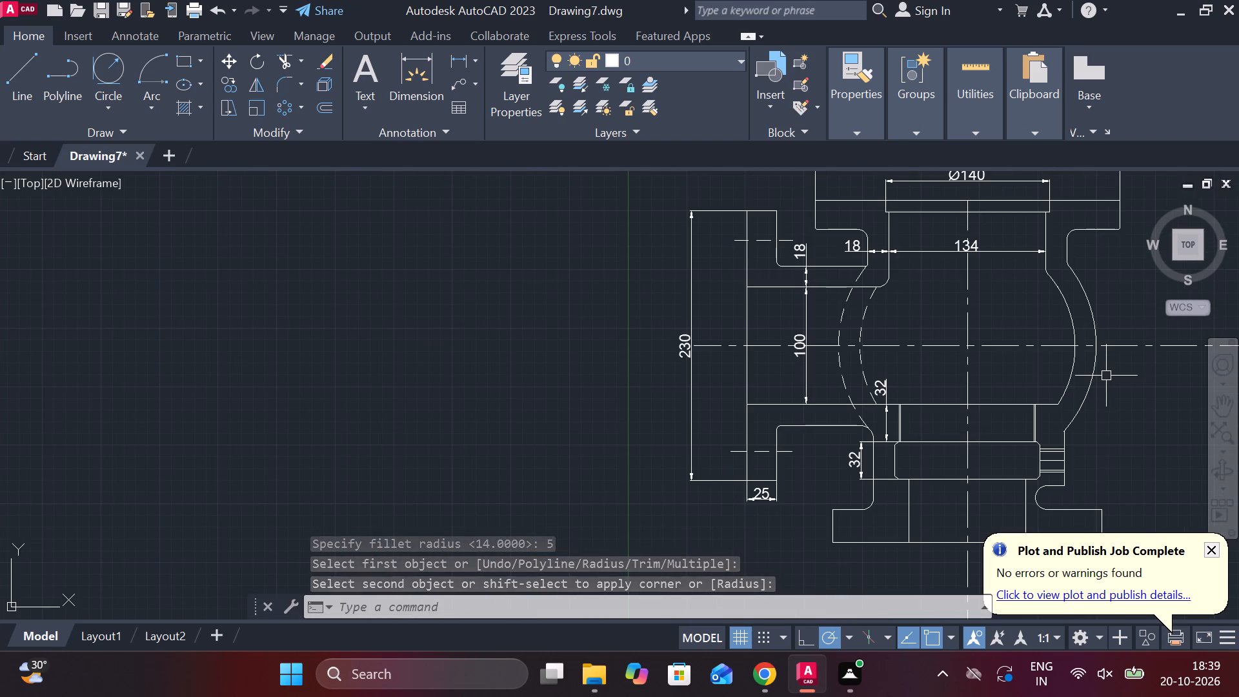
pyautogui.moveTo(1082, 389); pyautogui.dragTo(914, 283, button='middle')
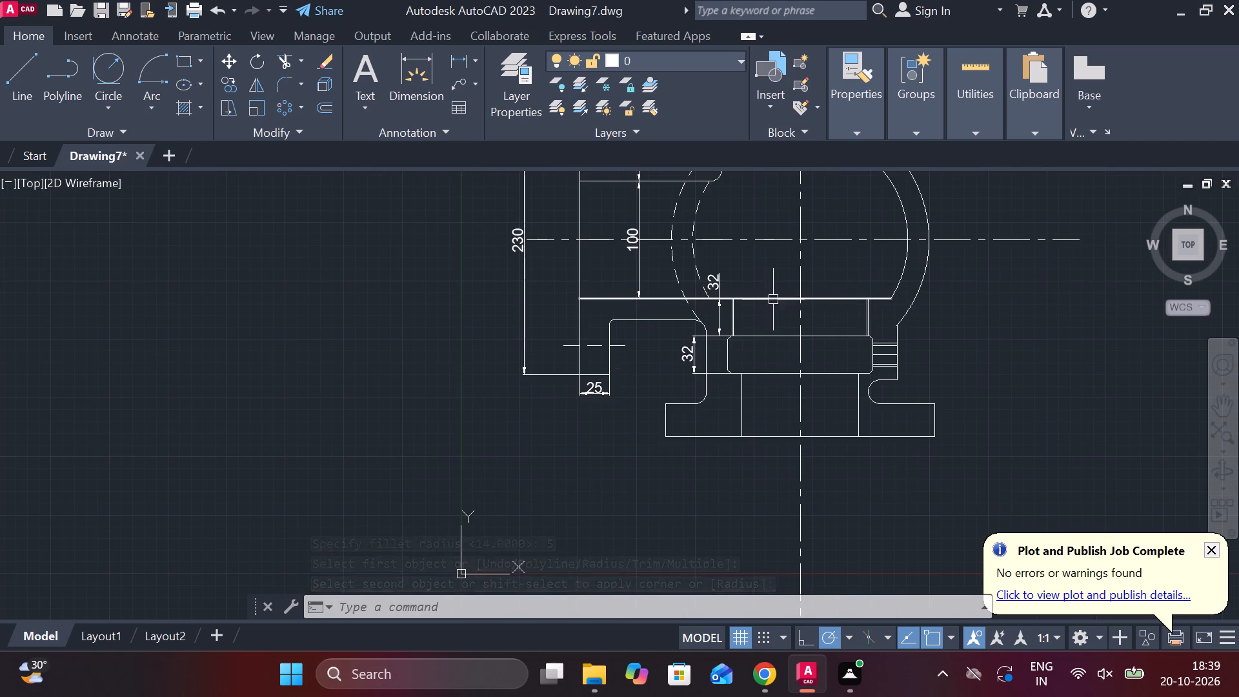
pyautogui.click(456, 68)
pyautogui.moveTo(501, 278); pyautogui.dragTo(393, 194, button='middle')
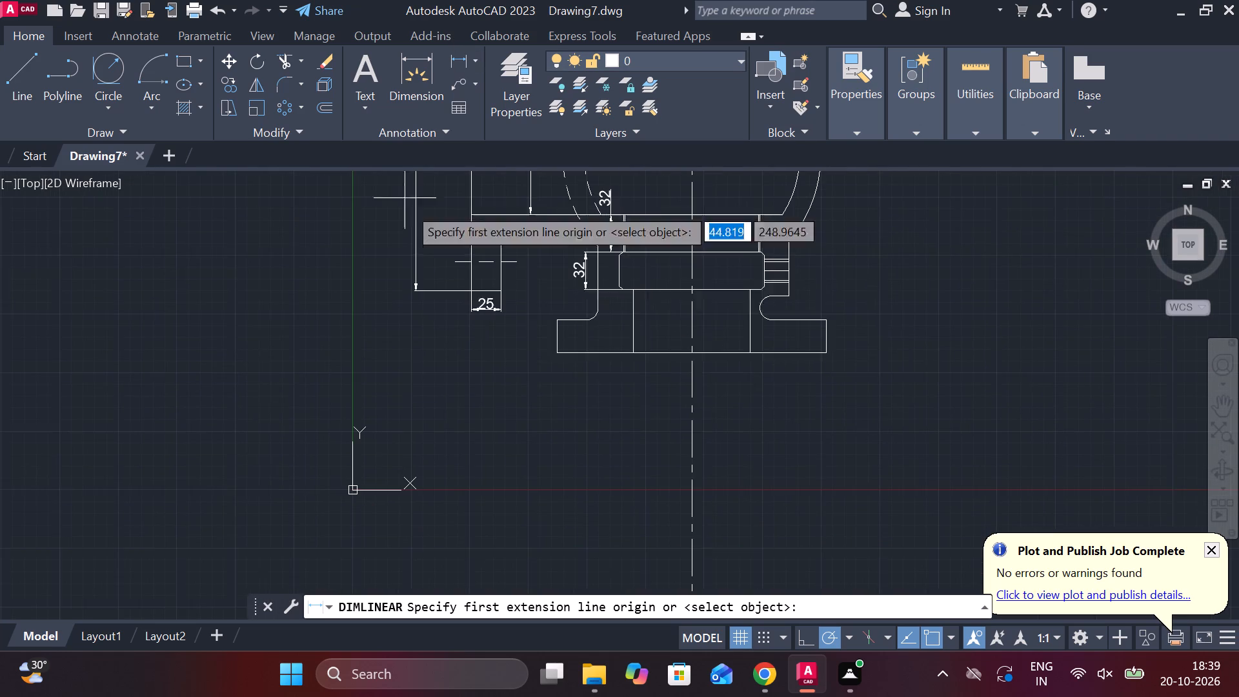
pyautogui.scroll(1, 521, 352)
pyautogui.click(583, 347)
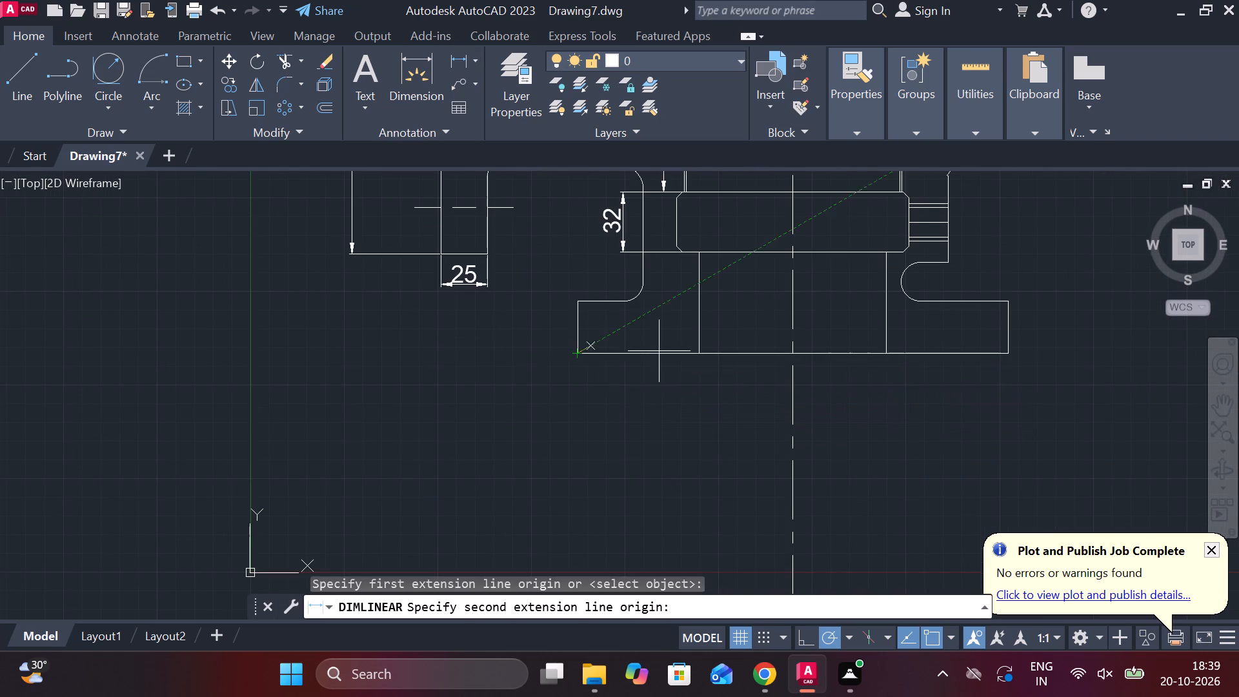
pyautogui.click(1007, 357)
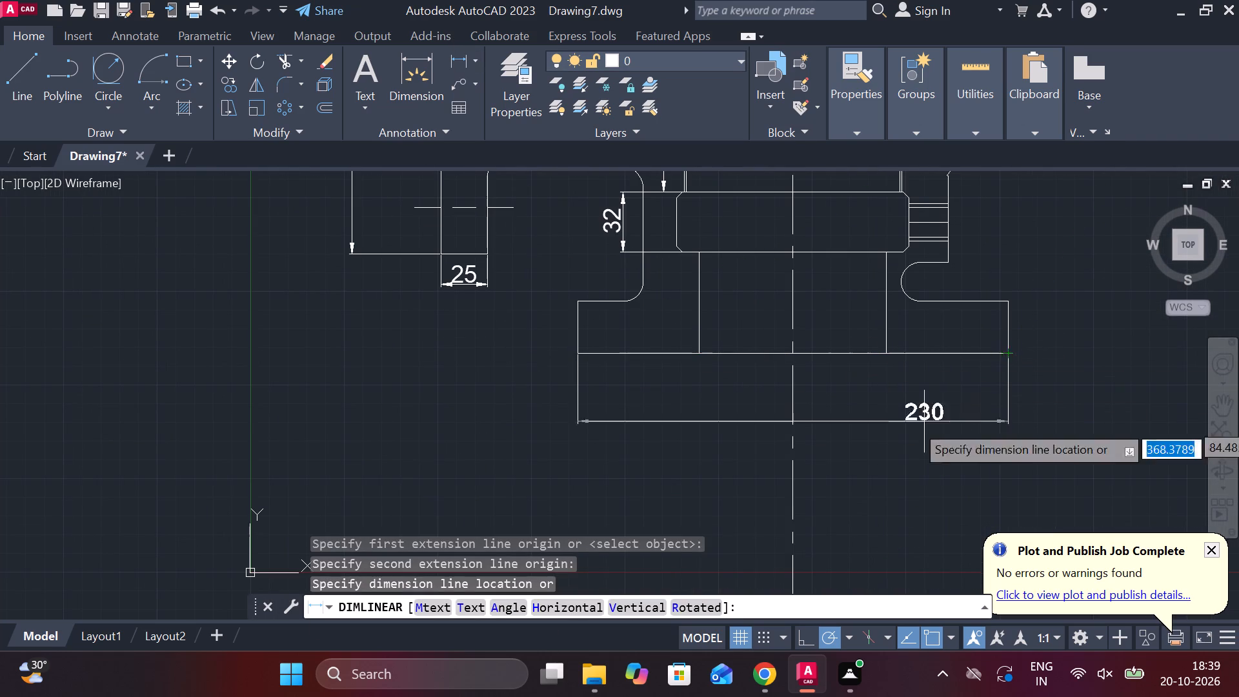
pyautogui.middleClick(794, 394)
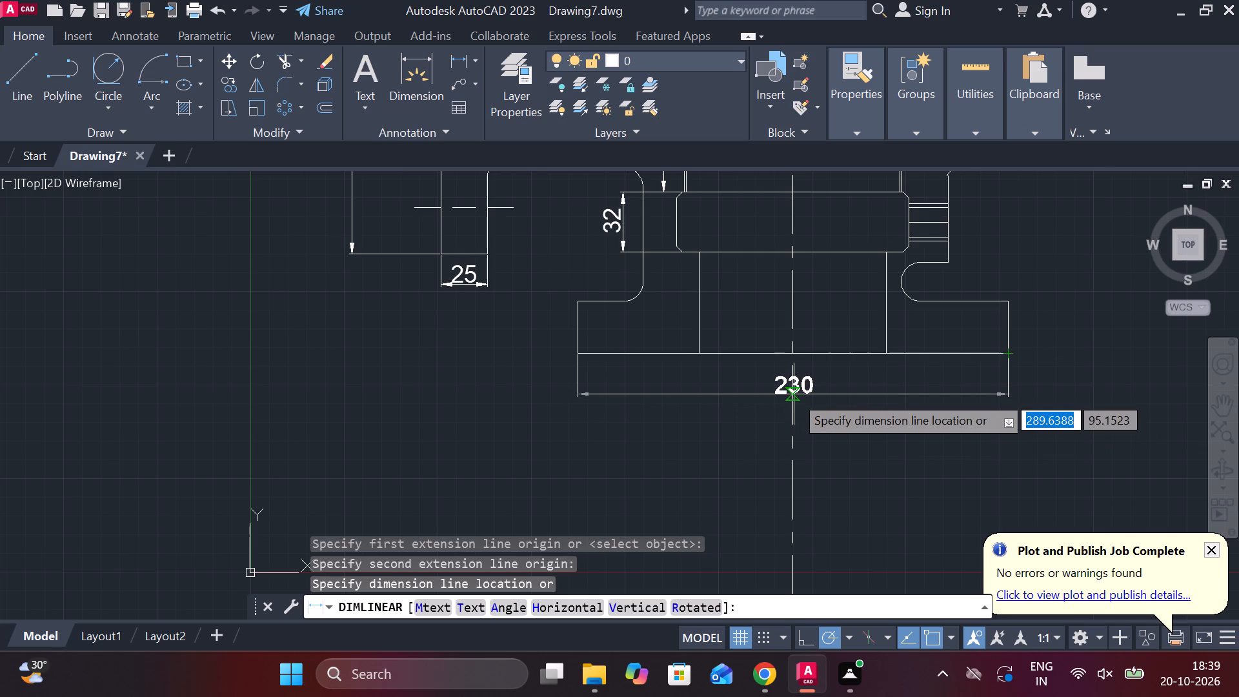
pyautogui.click(792, 398)
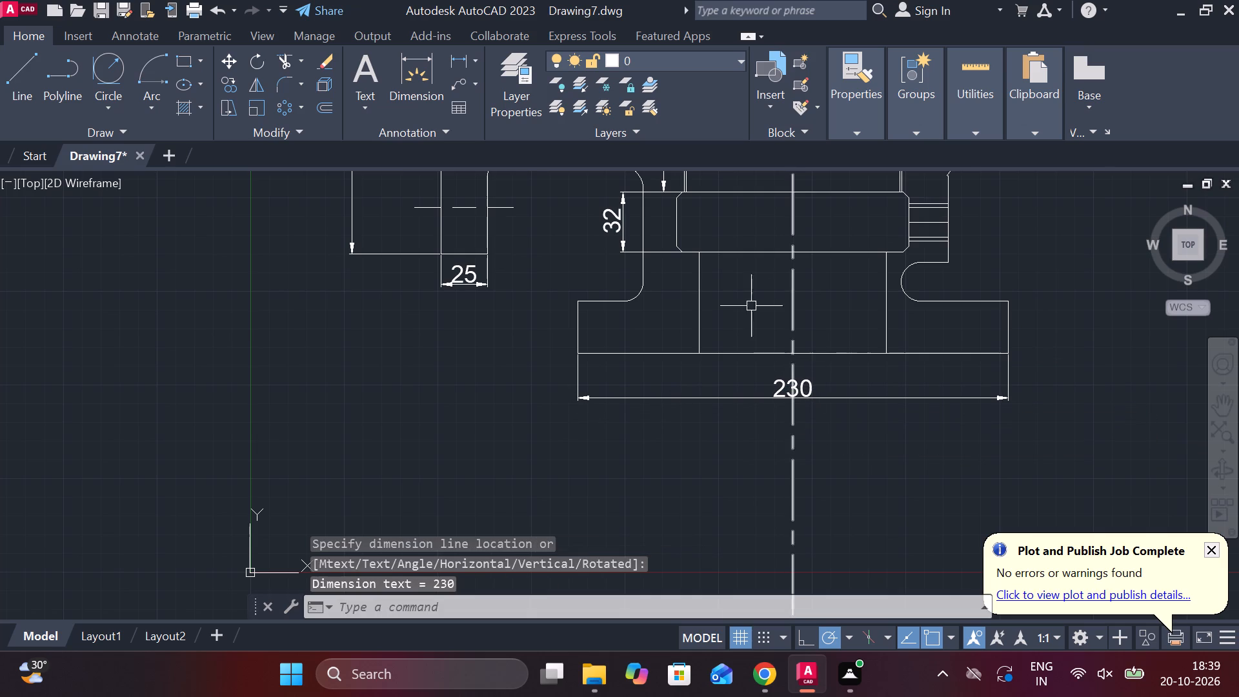
# Add a horizontal linear dimension across the bore through the base flange, placed inside the bore.
pyautogui.press('space')
pyautogui.click(705, 301)
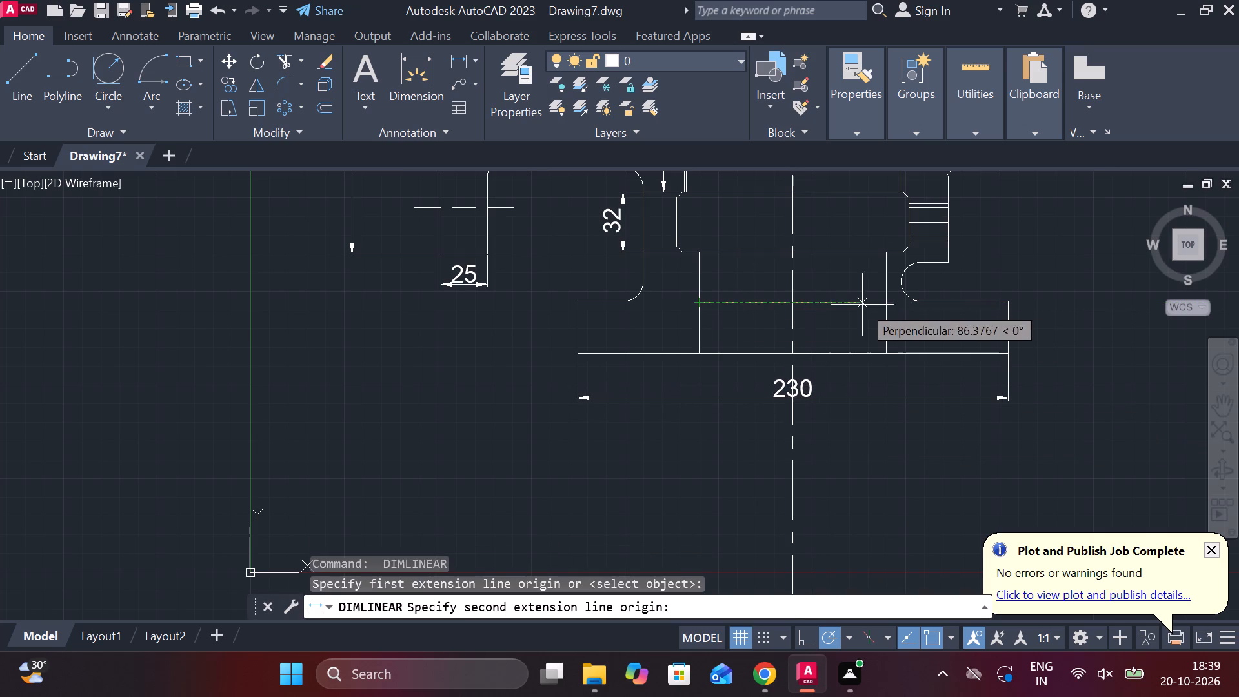
pyautogui.click(882, 305)
pyautogui.click(794, 304)
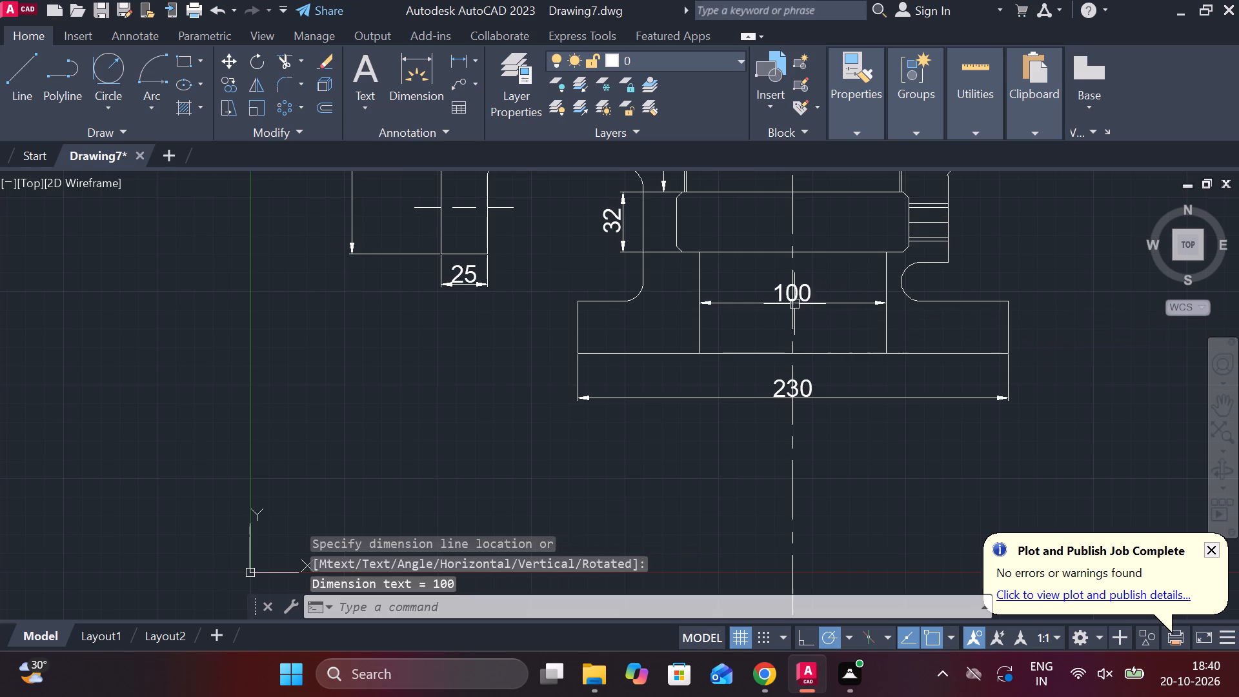
# Add a horizontal linear dimension across the chamfered recess above the base bore, centred on the vertical centreline.
pyautogui.moveTo(797, 305); pyautogui.dragTo(776, 376, button='middle')
pyautogui.press('space')
pyautogui.click(656, 296)
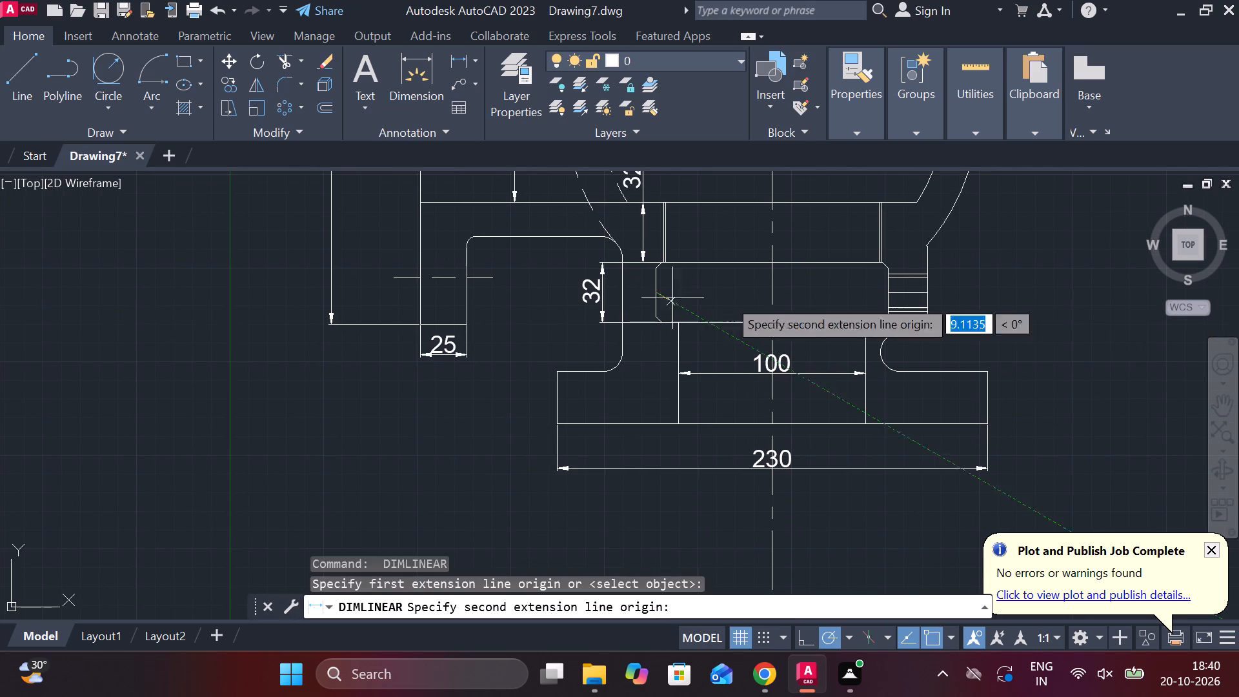
pyautogui.click(881, 298)
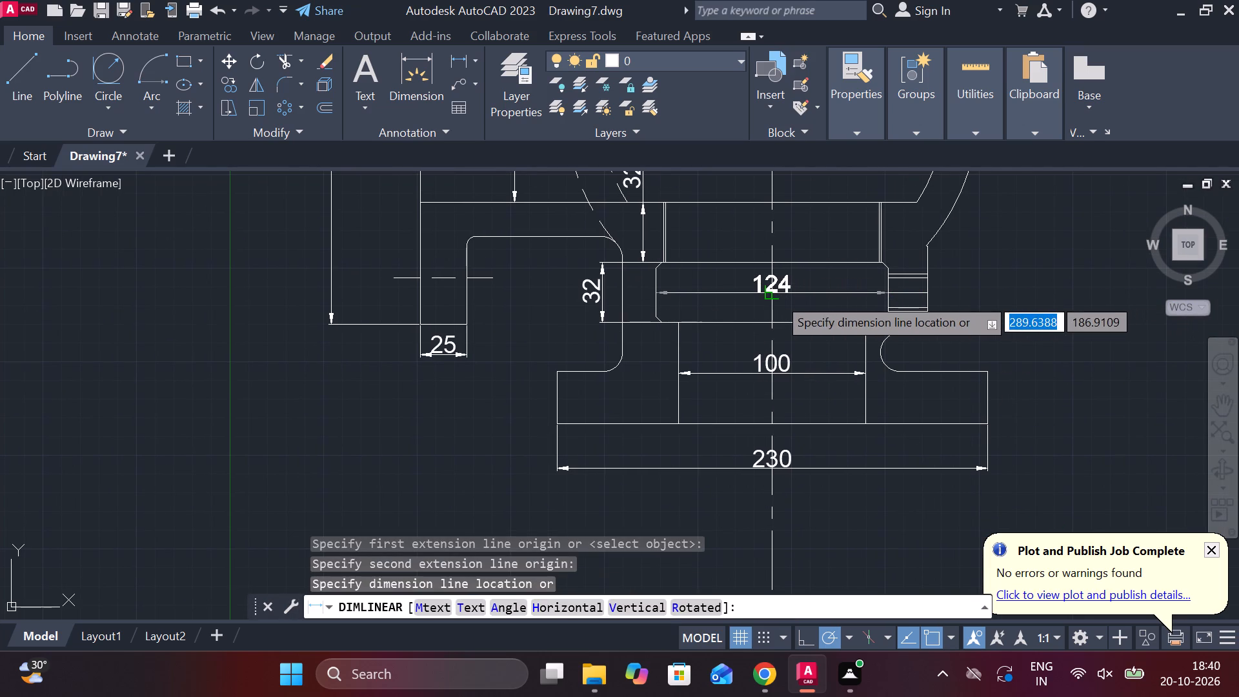
pyautogui.click(777, 296)
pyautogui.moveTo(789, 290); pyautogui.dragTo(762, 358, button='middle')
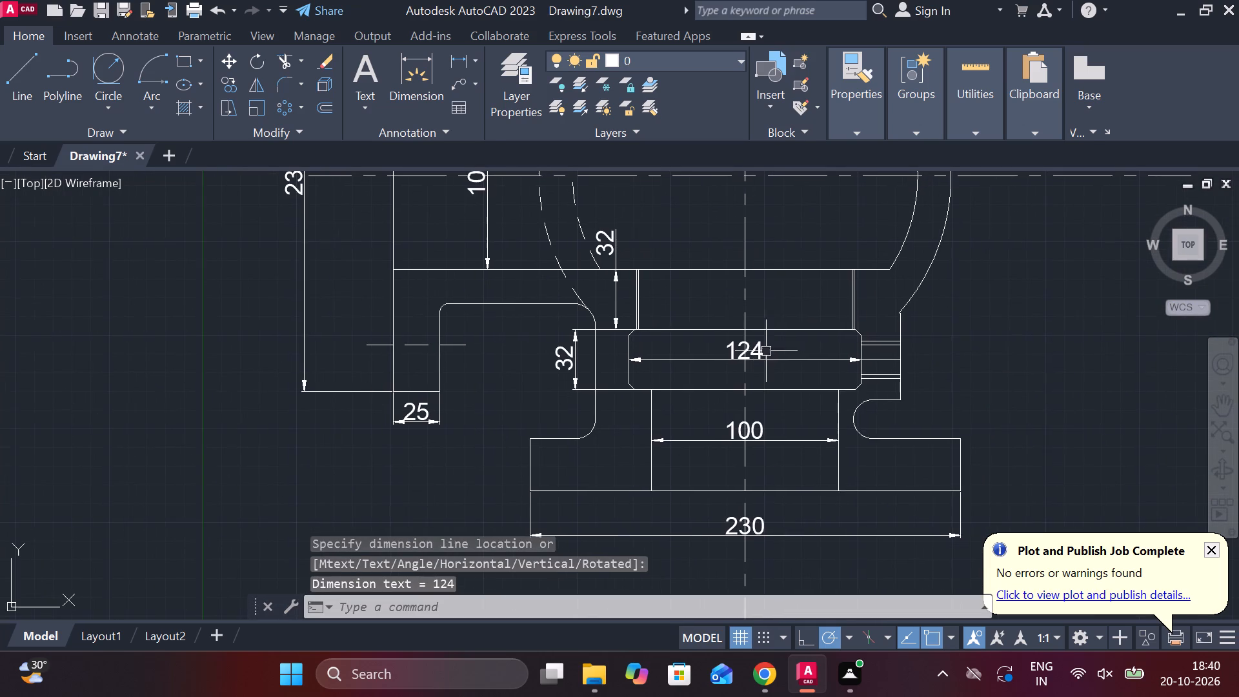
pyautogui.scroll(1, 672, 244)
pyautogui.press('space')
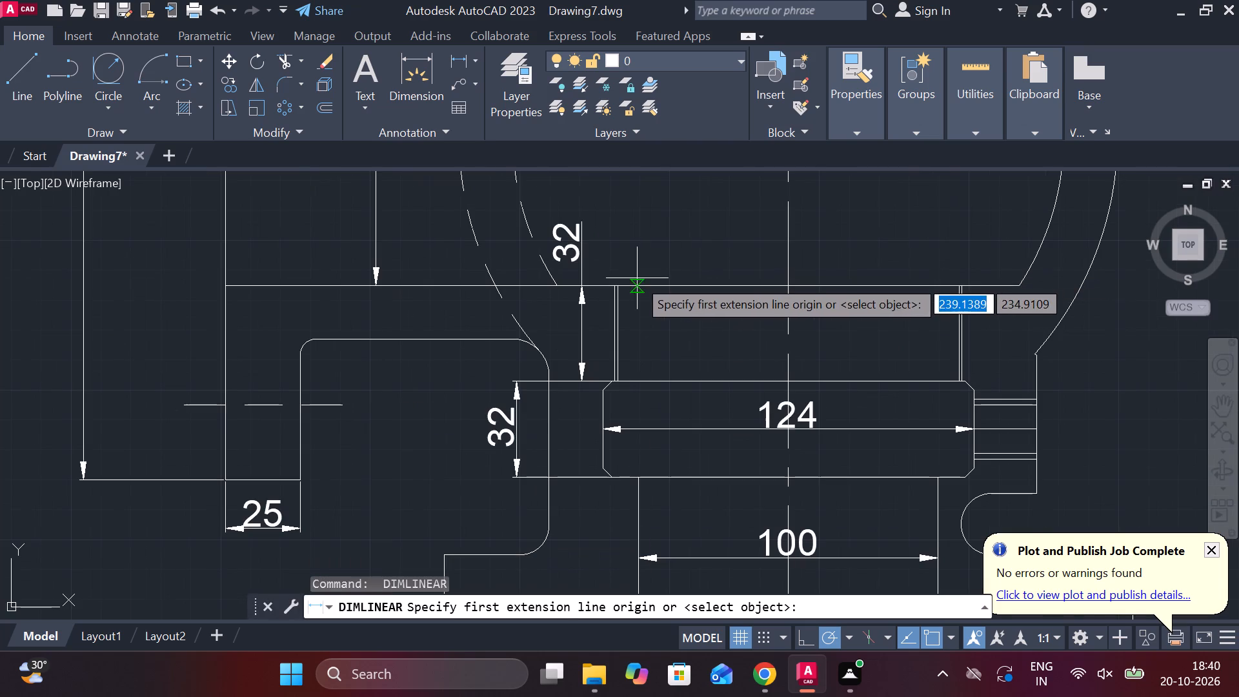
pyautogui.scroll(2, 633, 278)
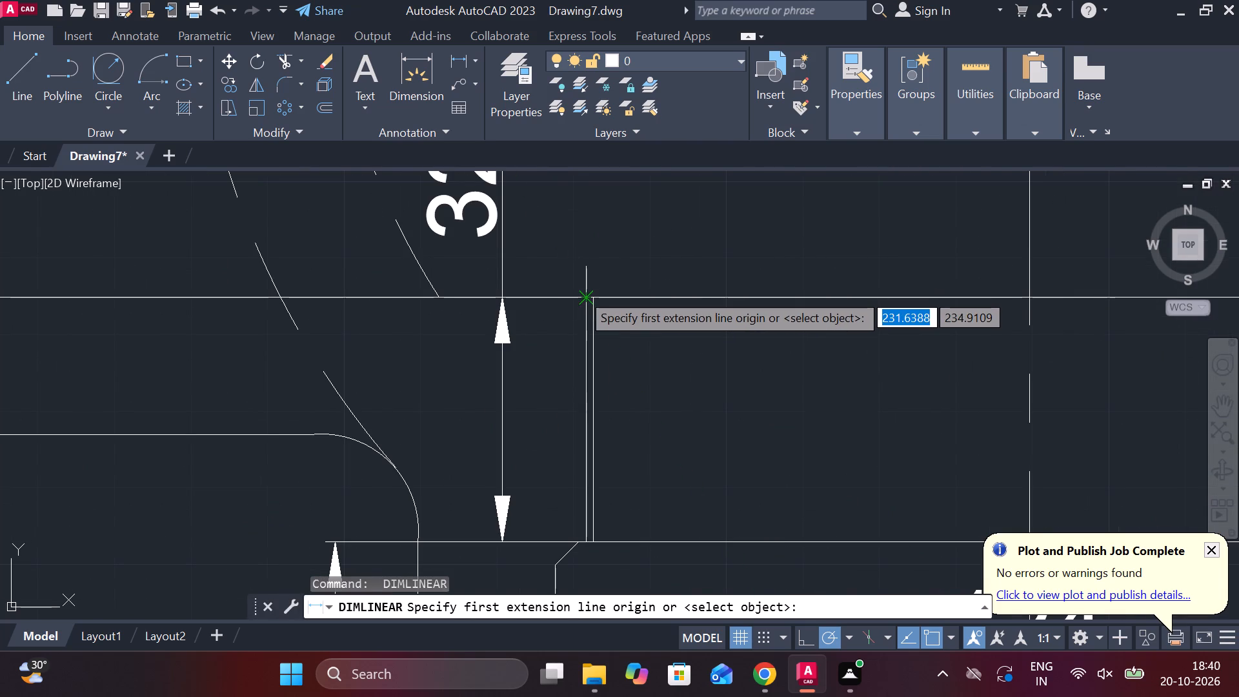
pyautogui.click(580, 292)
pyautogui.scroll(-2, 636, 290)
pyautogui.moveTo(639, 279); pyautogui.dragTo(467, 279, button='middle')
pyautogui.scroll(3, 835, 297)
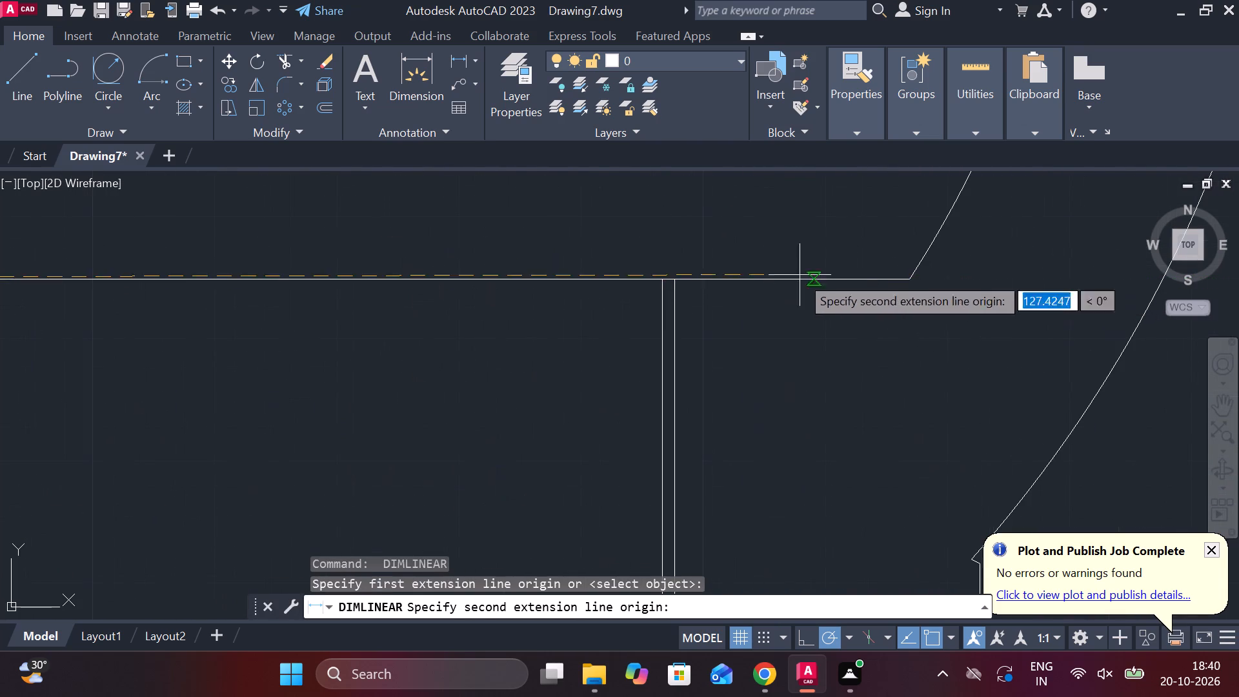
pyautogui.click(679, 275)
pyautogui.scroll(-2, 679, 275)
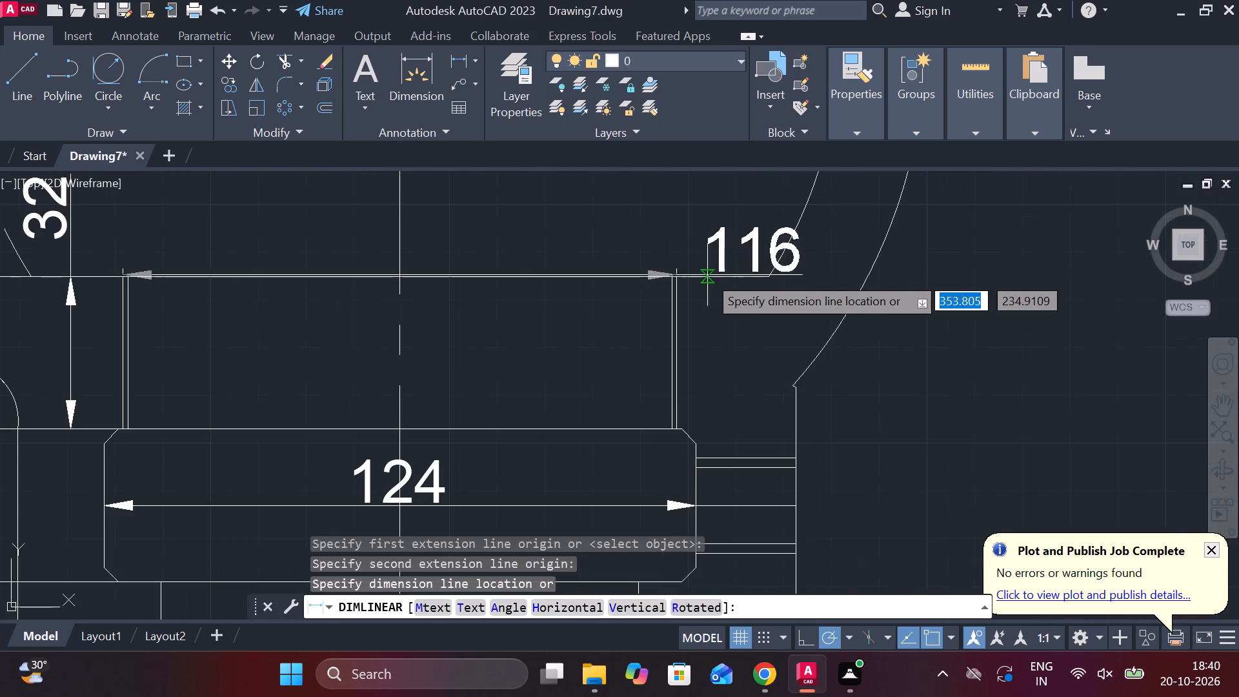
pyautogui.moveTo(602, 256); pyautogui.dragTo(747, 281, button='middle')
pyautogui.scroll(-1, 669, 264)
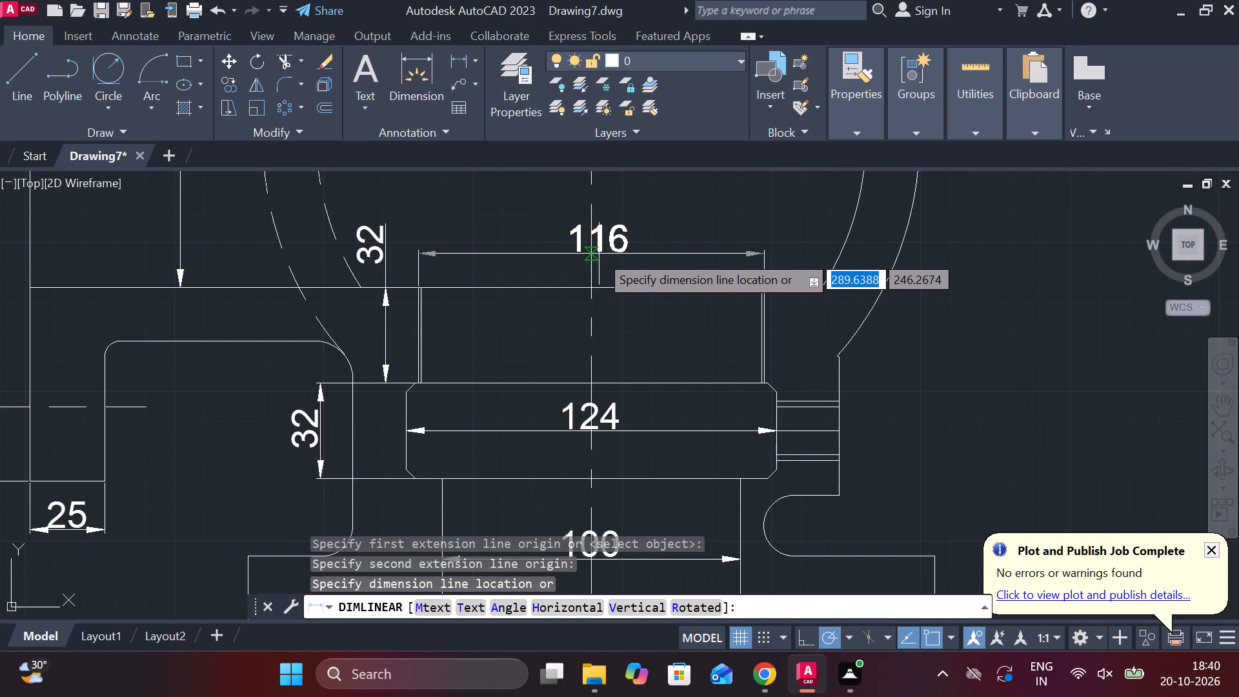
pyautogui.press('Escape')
# Add a horizontal linear dimension between the inner vertical lines of the bore above the chamfered recess, placed just above its top edge.
pyautogui.moveTo(536, 285); pyautogui.dragTo(619, 320, button='middle')
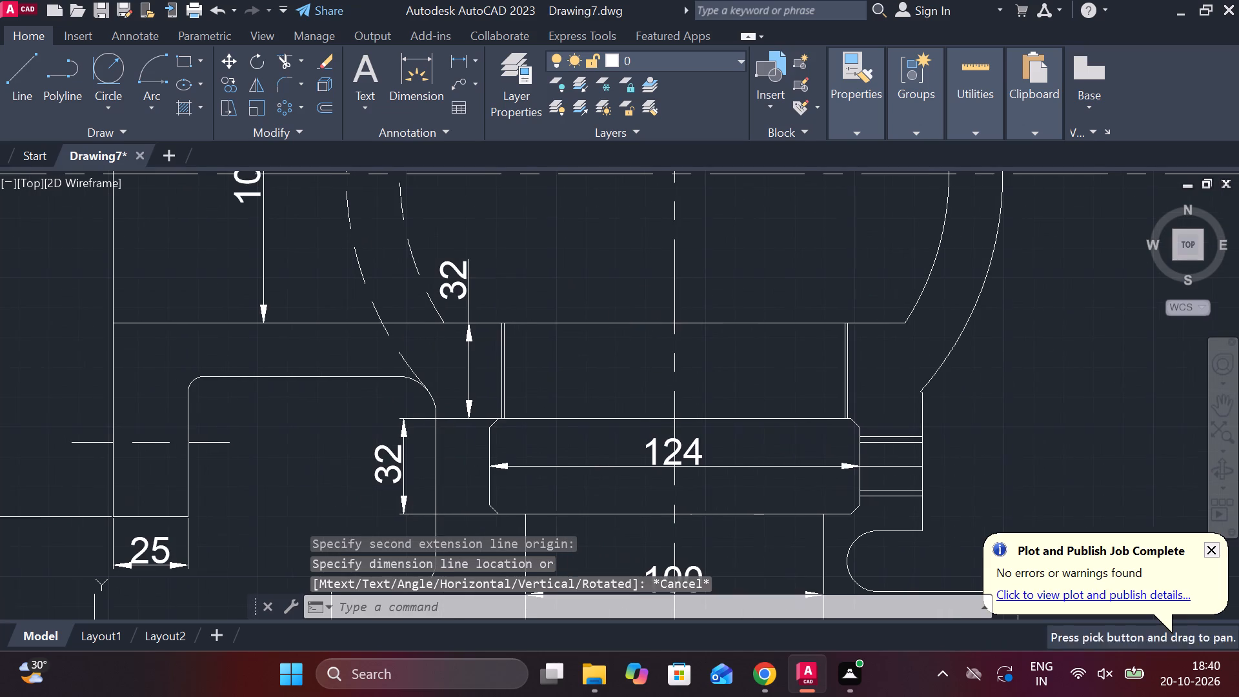
pyautogui.scroll(2, 590, 411)
pyautogui.moveTo(624, 330); pyautogui.dragTo(782, 359, button='middle')
pyautogui.scroll(-1, 745, 338)
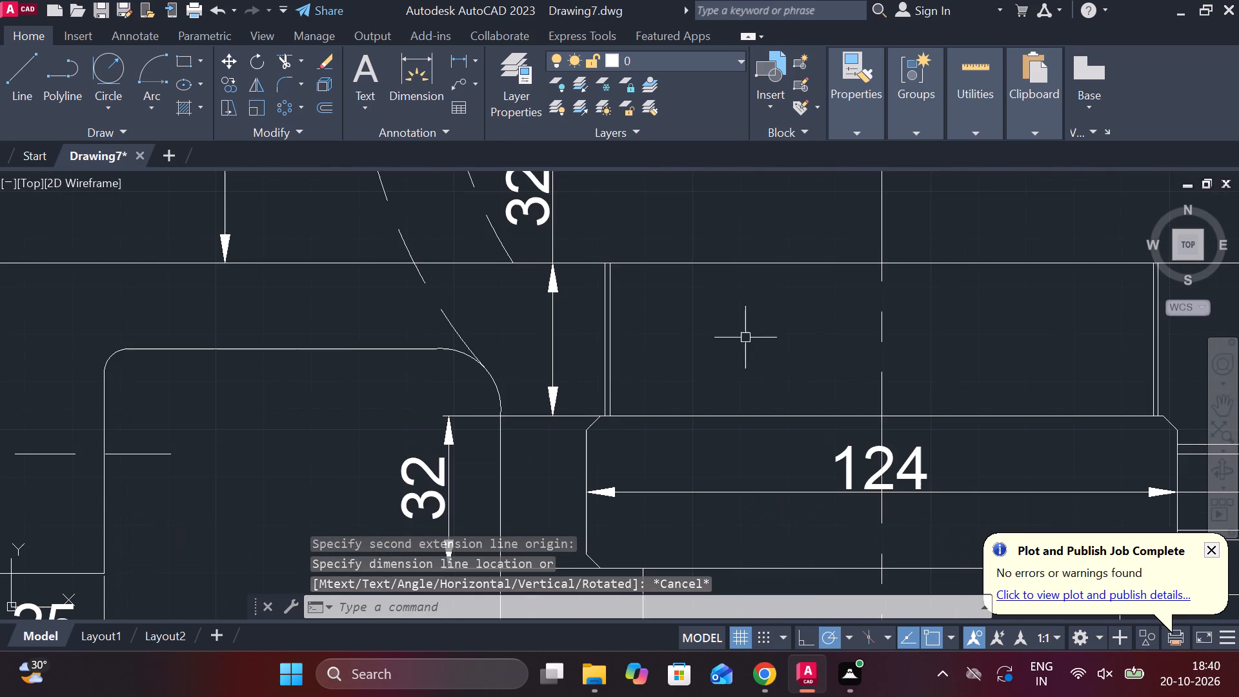
pyautogui.moveTo(787, 374); pyautogui.dragTo(647, 348, button='middle')
pyautogui.click(465, 56)
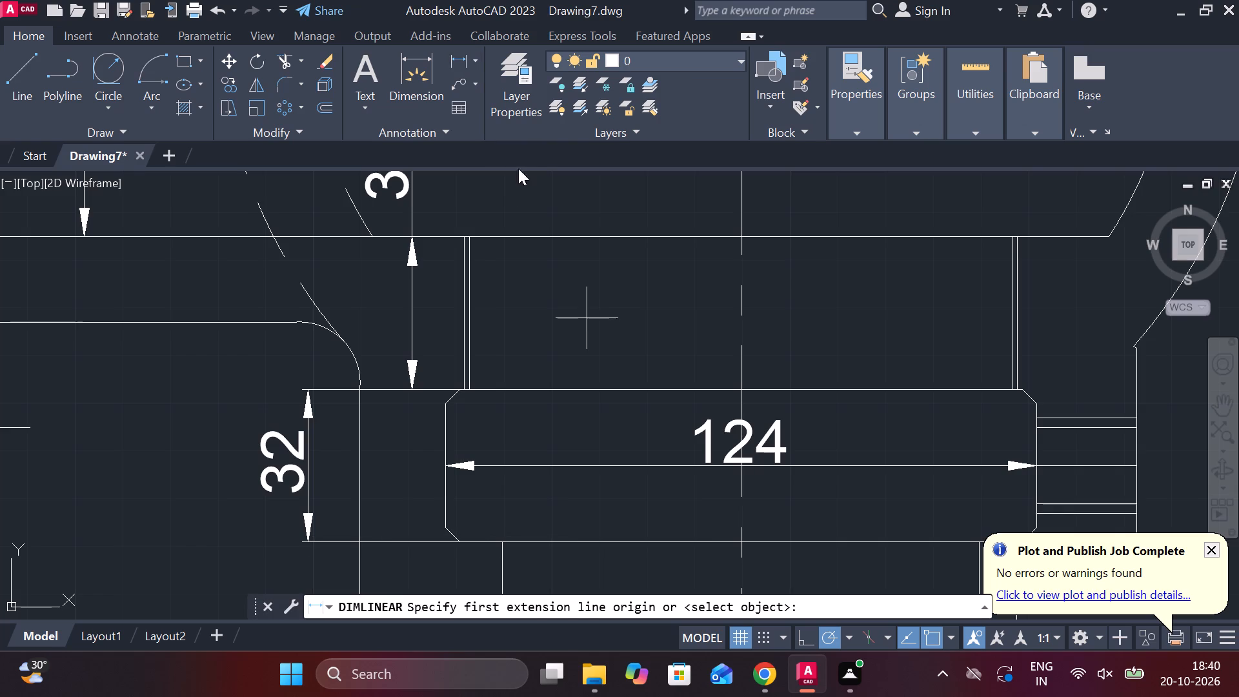
pyautogui.scroll(1, 516, 192)
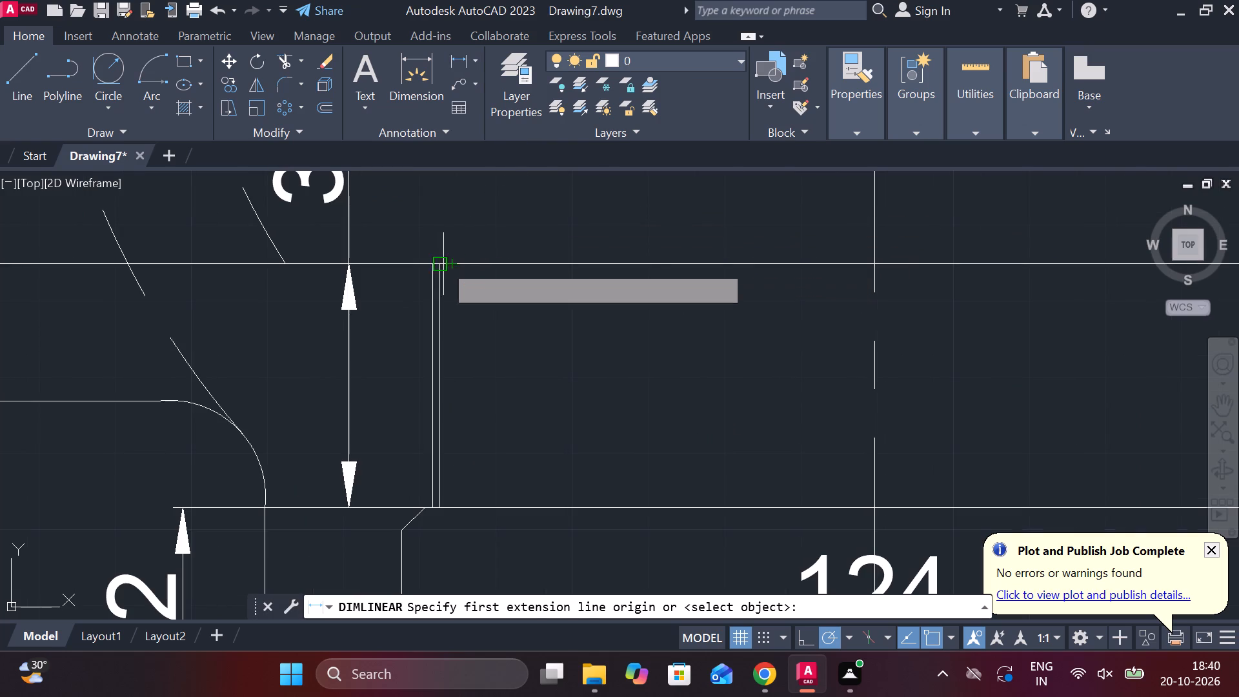
pyautogui.click(438, 265)
pyautogui.scroll(-1, 579, 255)
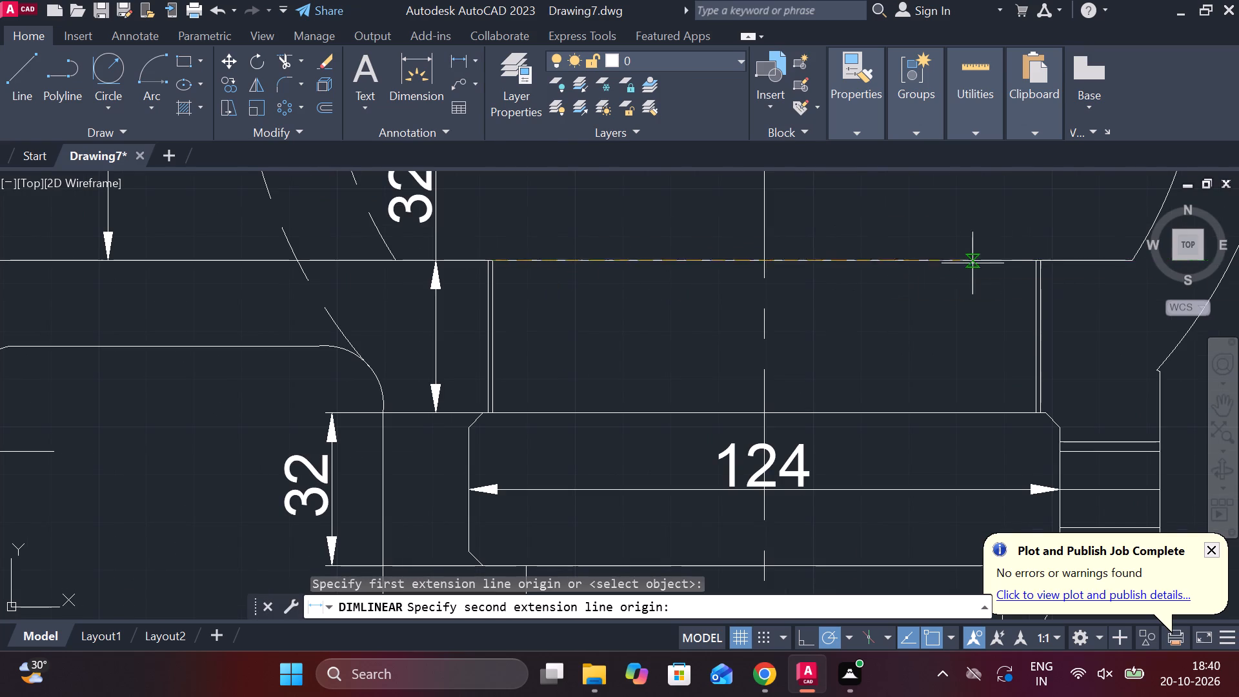
pyautogui.click(1036, 259)
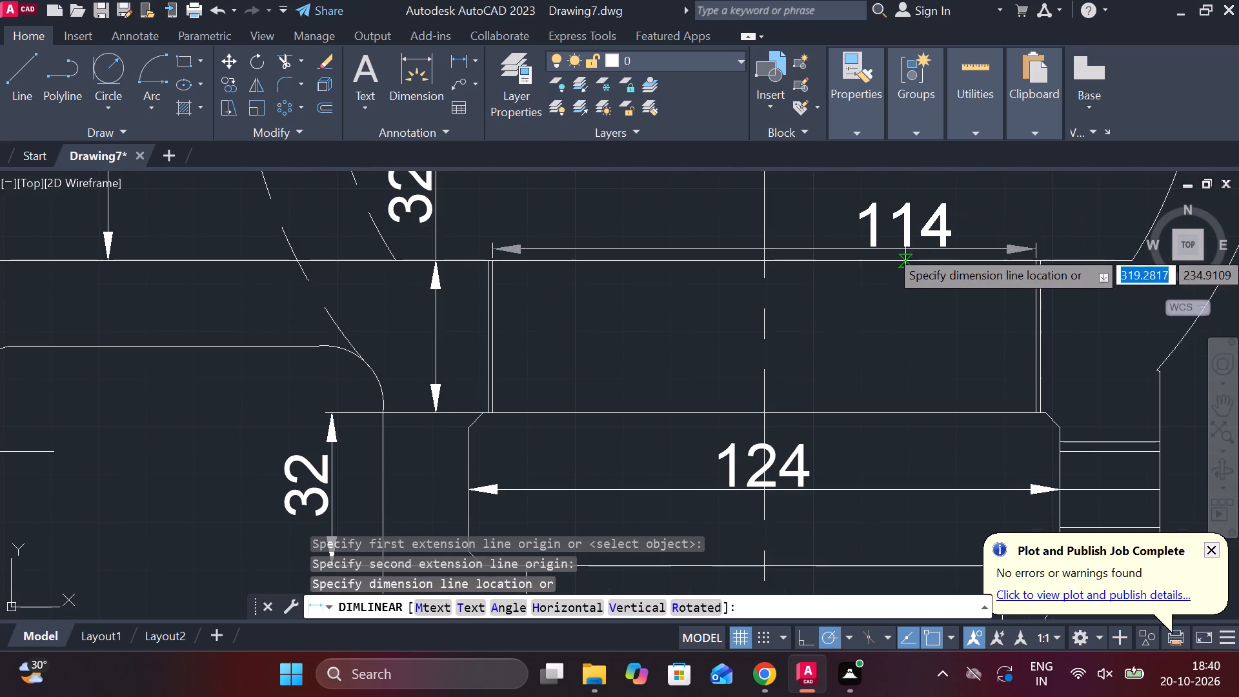
pyautogui.click(754, 226)
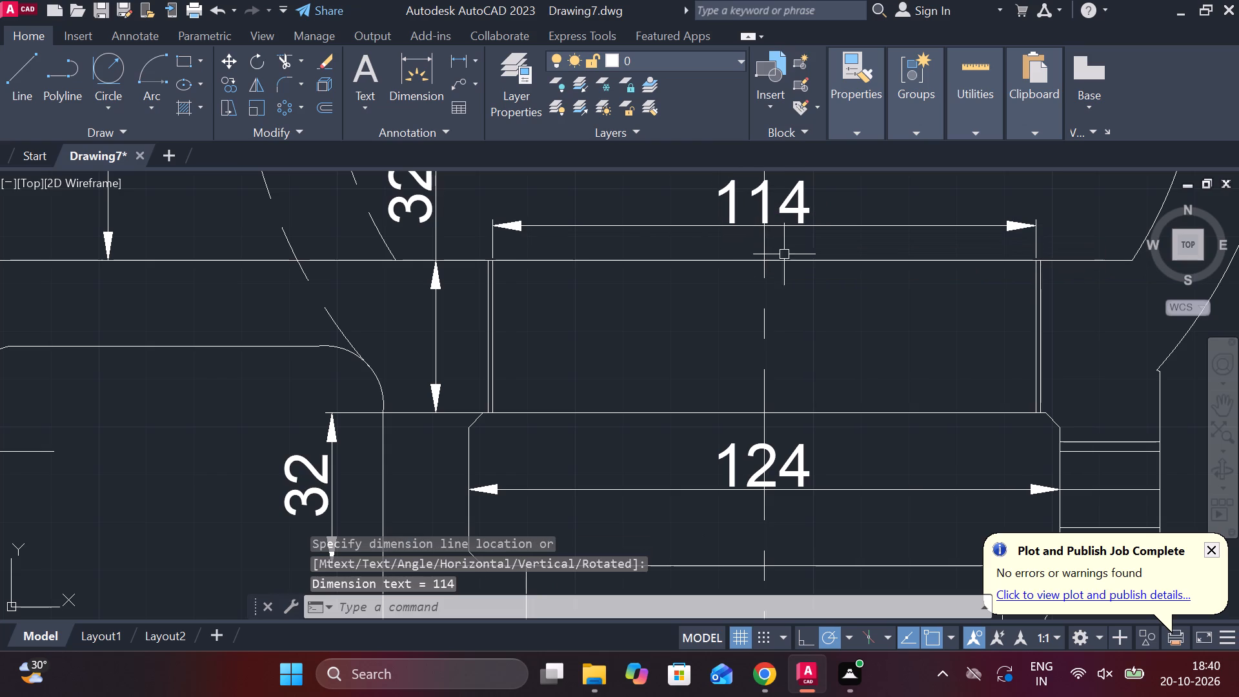
pyautogui.press('Escape')
# Move the outer of the two left vertical lines in the bore above the recess 2 units inward toward the centreline.
pyautogui.click(489, 299)
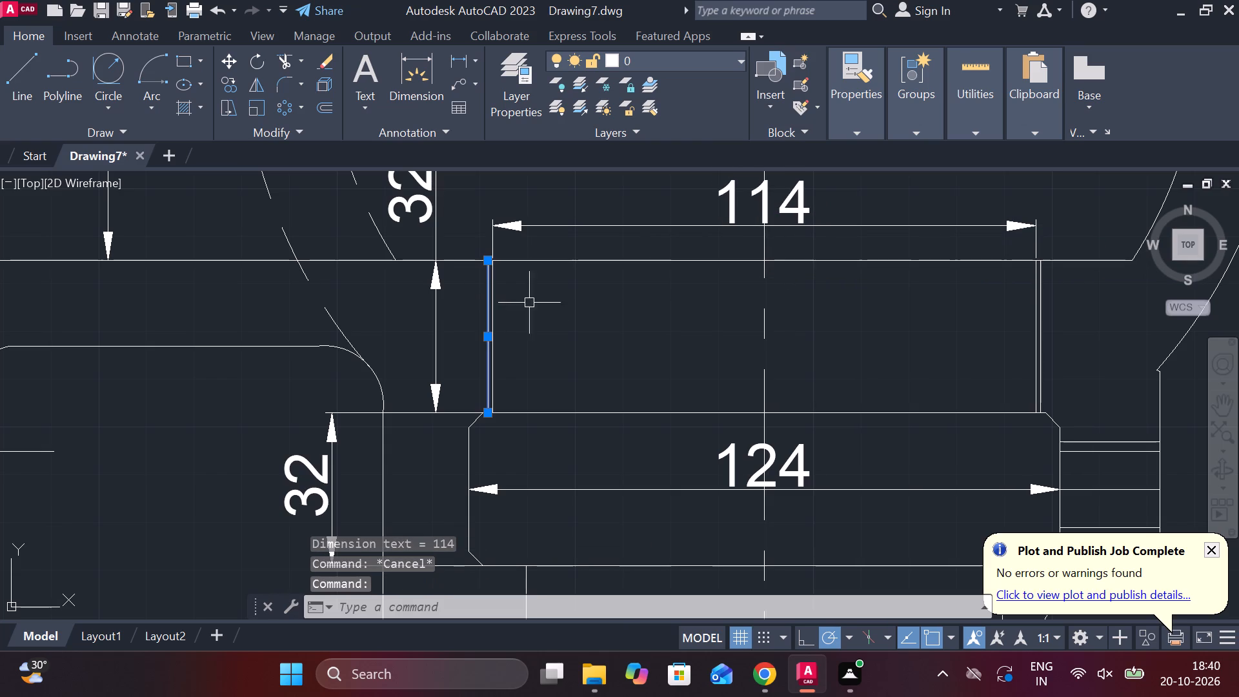
pyautogui.press('m')
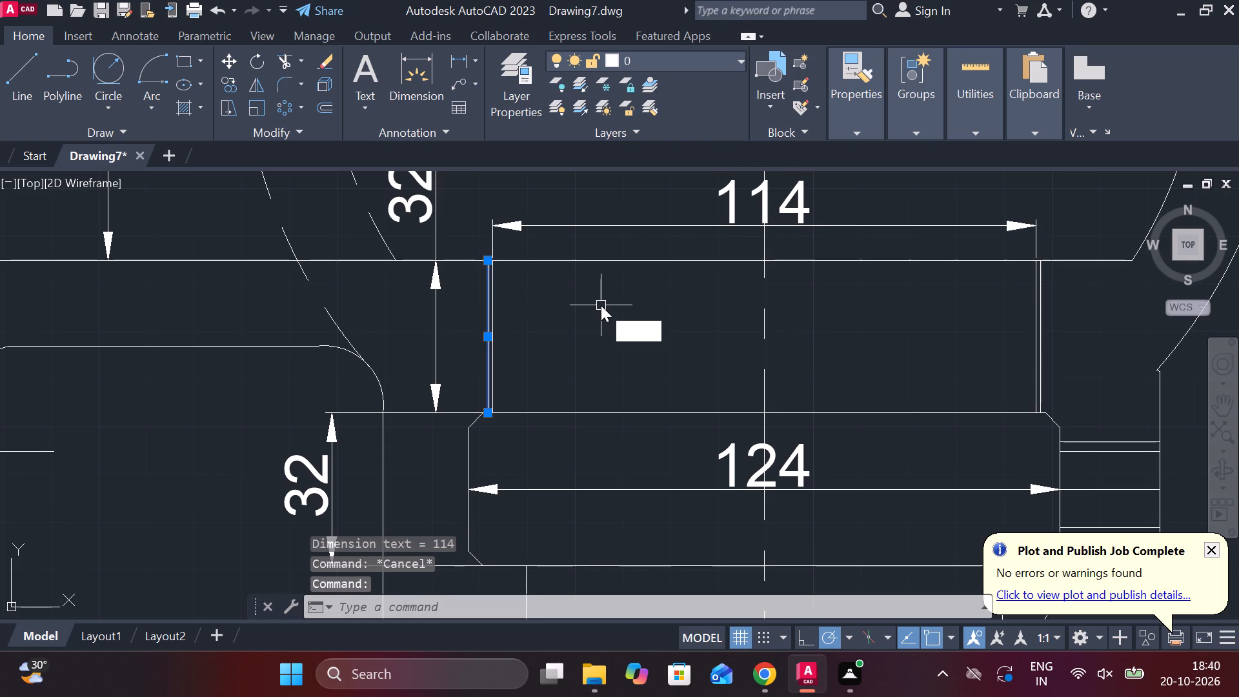
pyautogui.press('Return')
pyautogui.scroll(1, 538, 316)
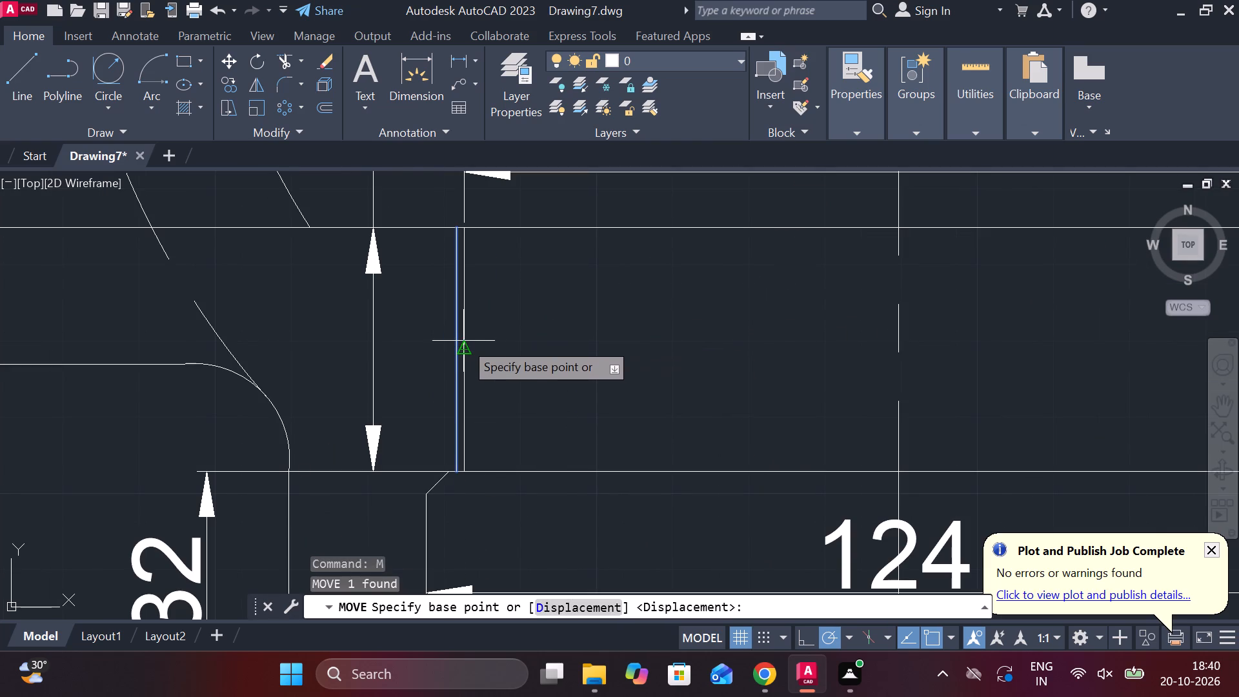
pyautogui.scroll(2, 463, 341)
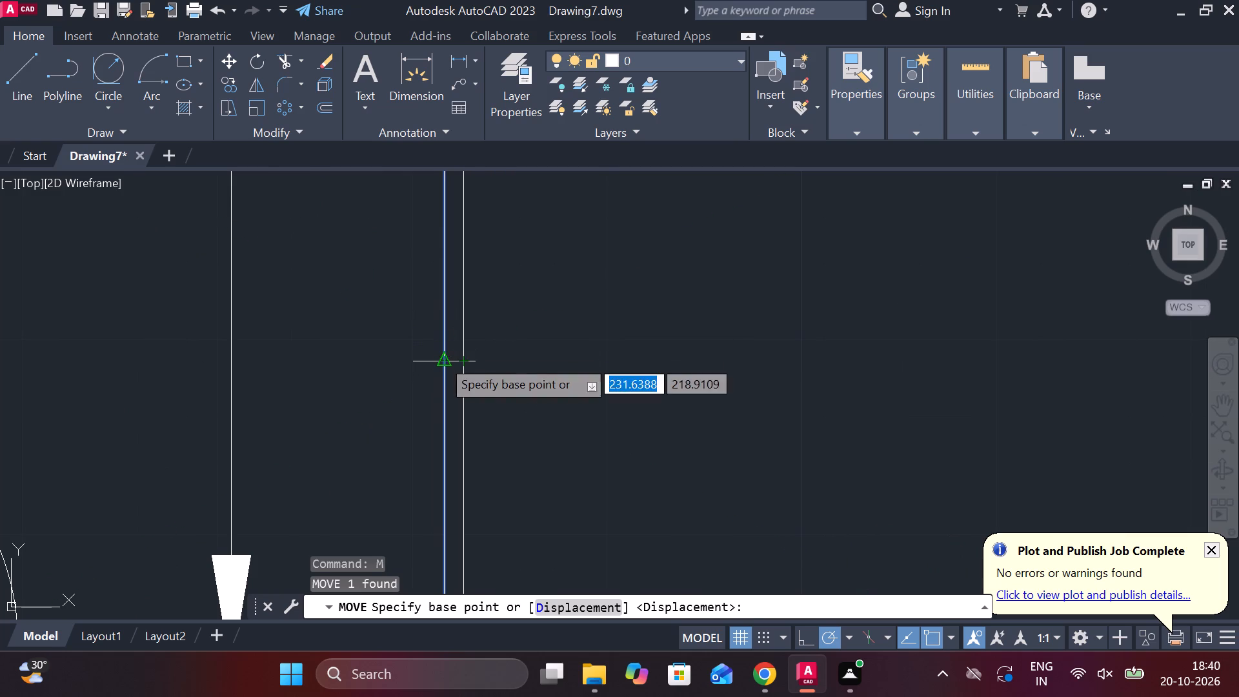
pyautogui.click(441, 358)
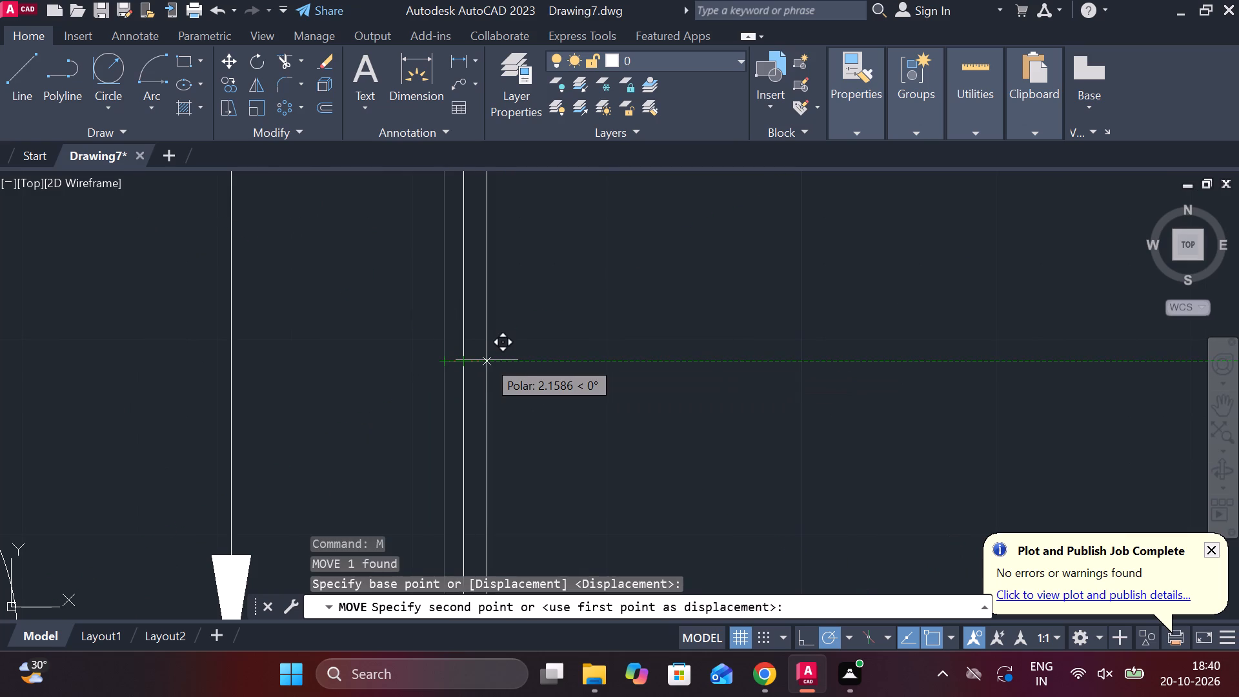
pyautogui.write('2')
pyautogui.press('space')
pyautogui.scroll(-2, 600, 358)
pyautogui.press('Escape')
pyautogui.scroll(-1, 705, 382)
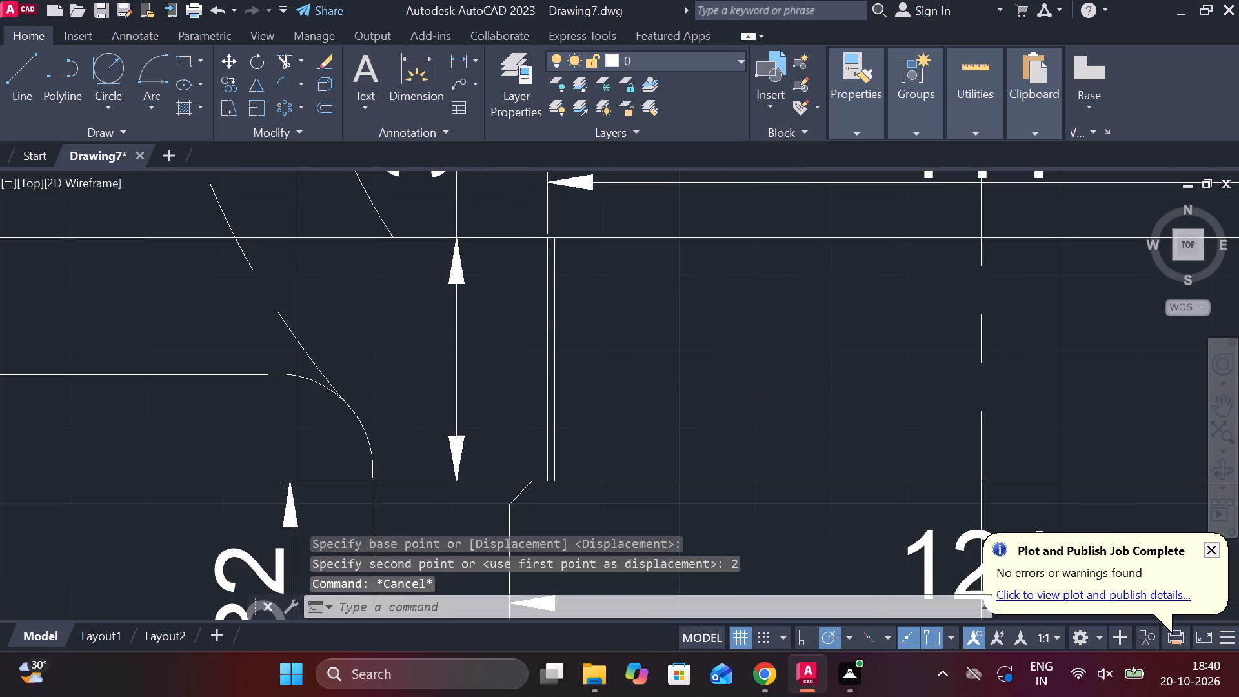
# Move the outer of the two right vertical lines in the bore above the recess 2 units inward toward the centreline.
pyautogui.moveTo(709, 382); pyautogui.dragTo(541, 388, button='middle')
pyautogui.moveTo(972, 416); pyautogui.dragTo(891, 401, button='middle')
pyautogui.scroll(2, 949, 361)
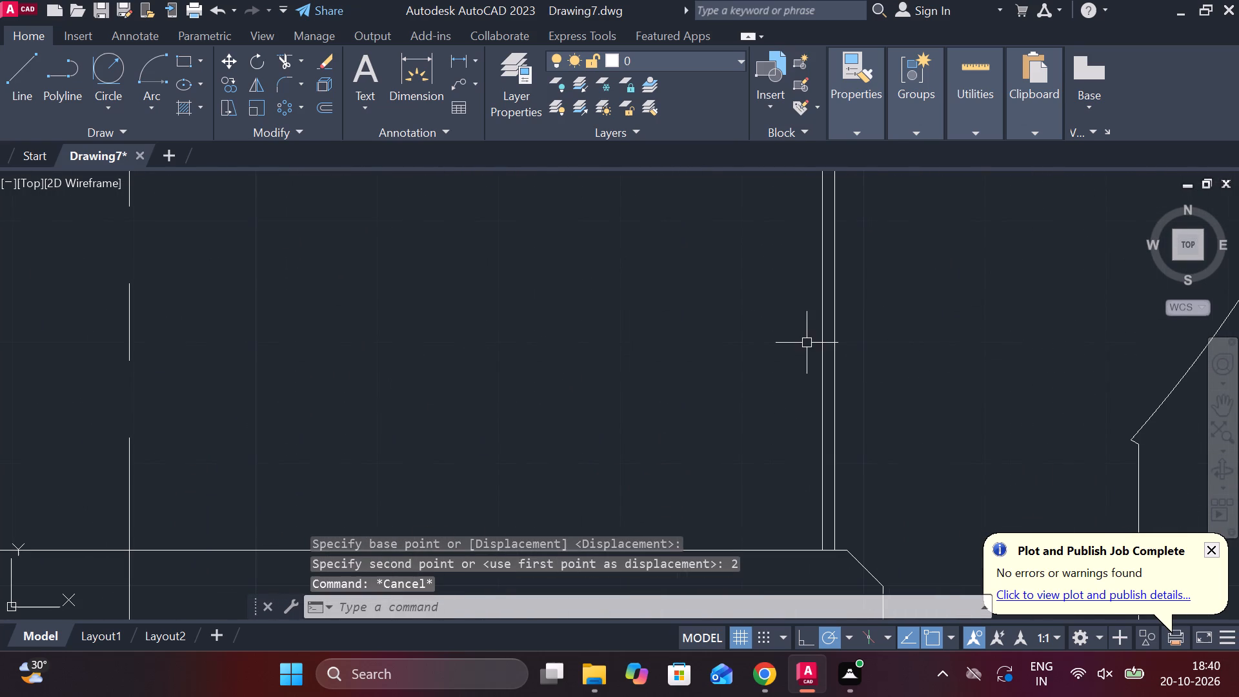
pyautogui.click(834, 330)
pyautogui.press('m')
pyautogui.press('Return')
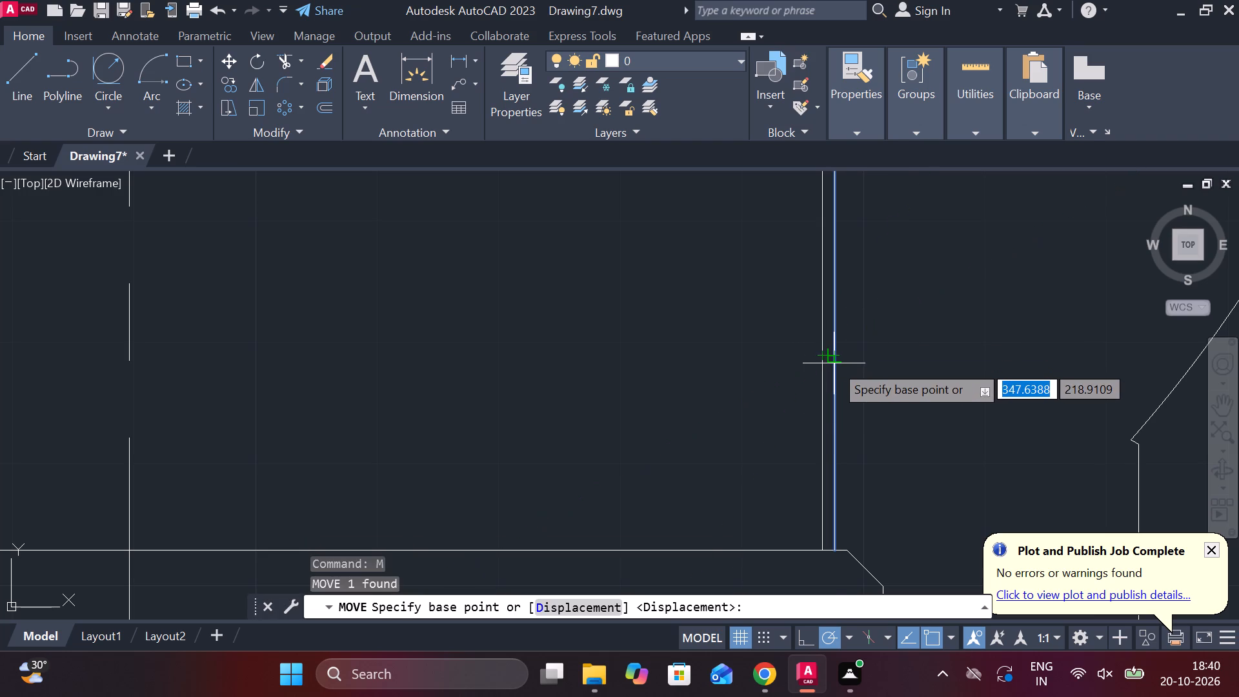
pyautogui.scroll(2, 834, 363)
pyautogui.click(842, 348)
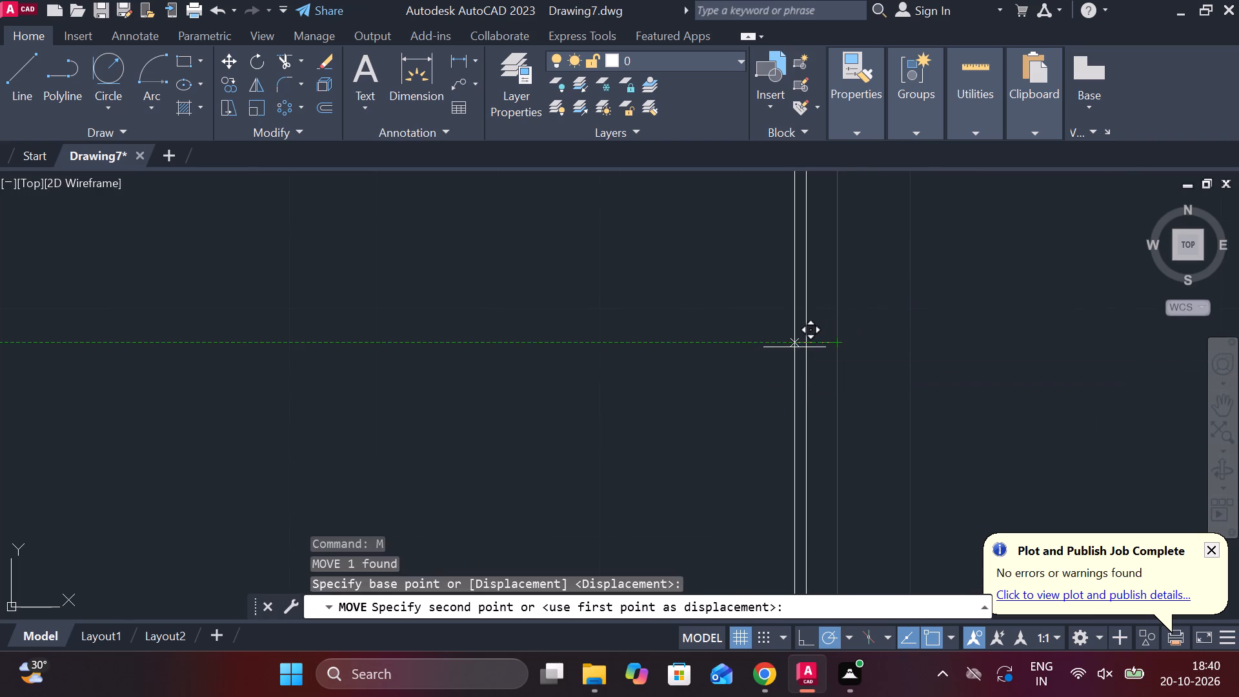
pyautogui.write('2')
pyautogui.press('space')
pyautogui.scroll(-2, 781, 347)
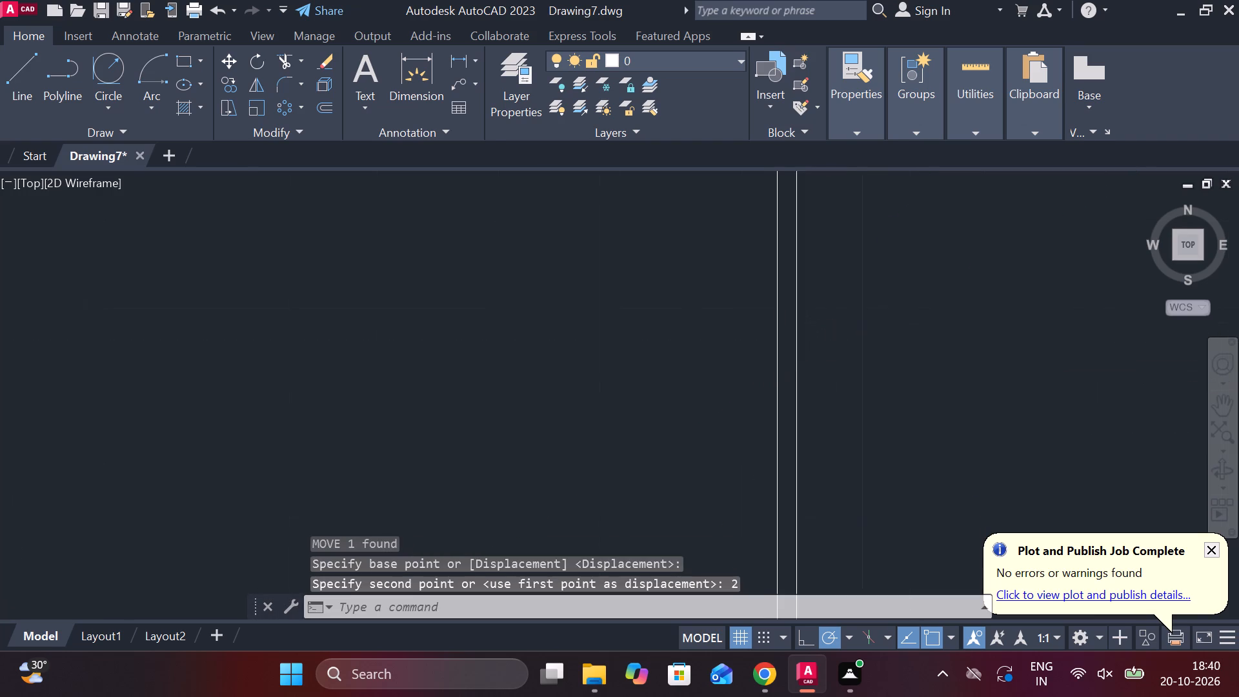
pyautogui.scroll(-2, 845, 348)
pyautogui.press('Escape')
pyautogui.scroll(-2, 891, 343)
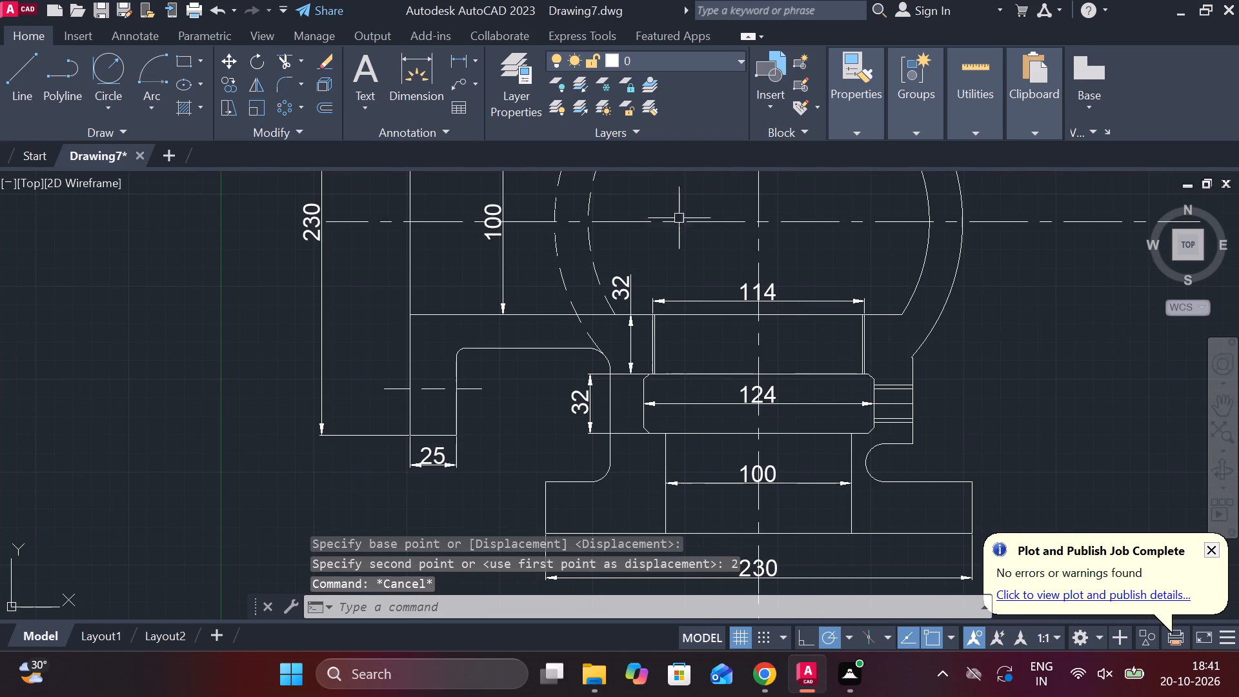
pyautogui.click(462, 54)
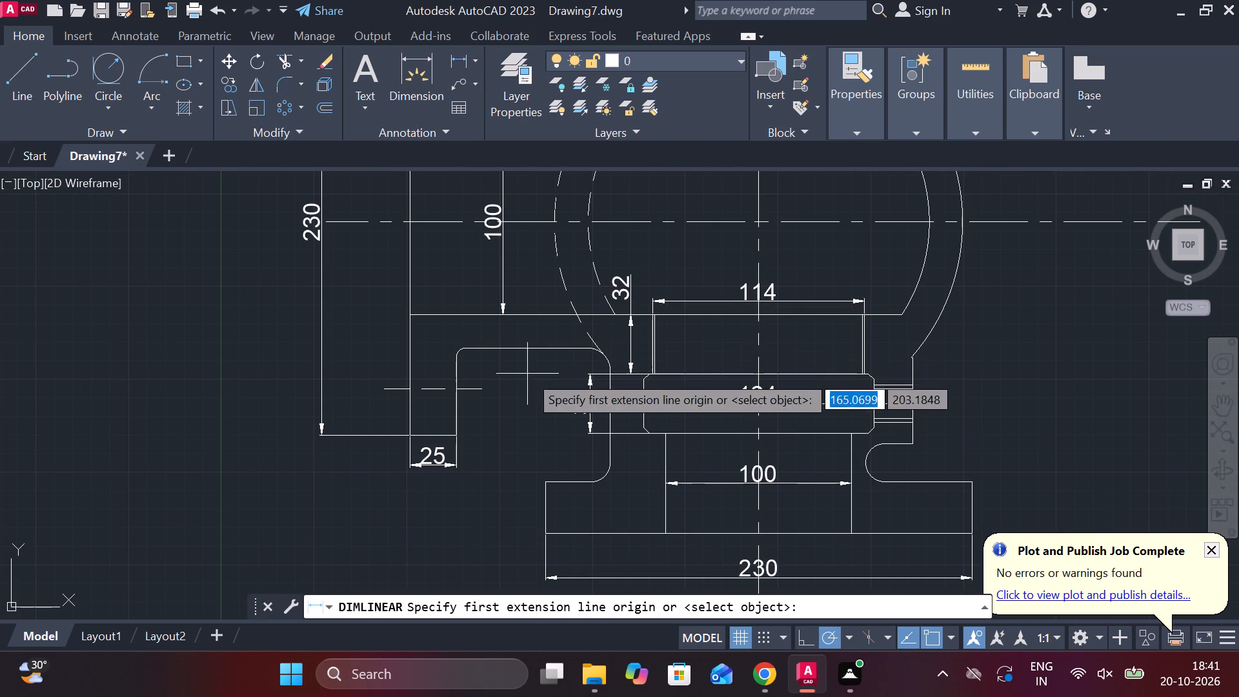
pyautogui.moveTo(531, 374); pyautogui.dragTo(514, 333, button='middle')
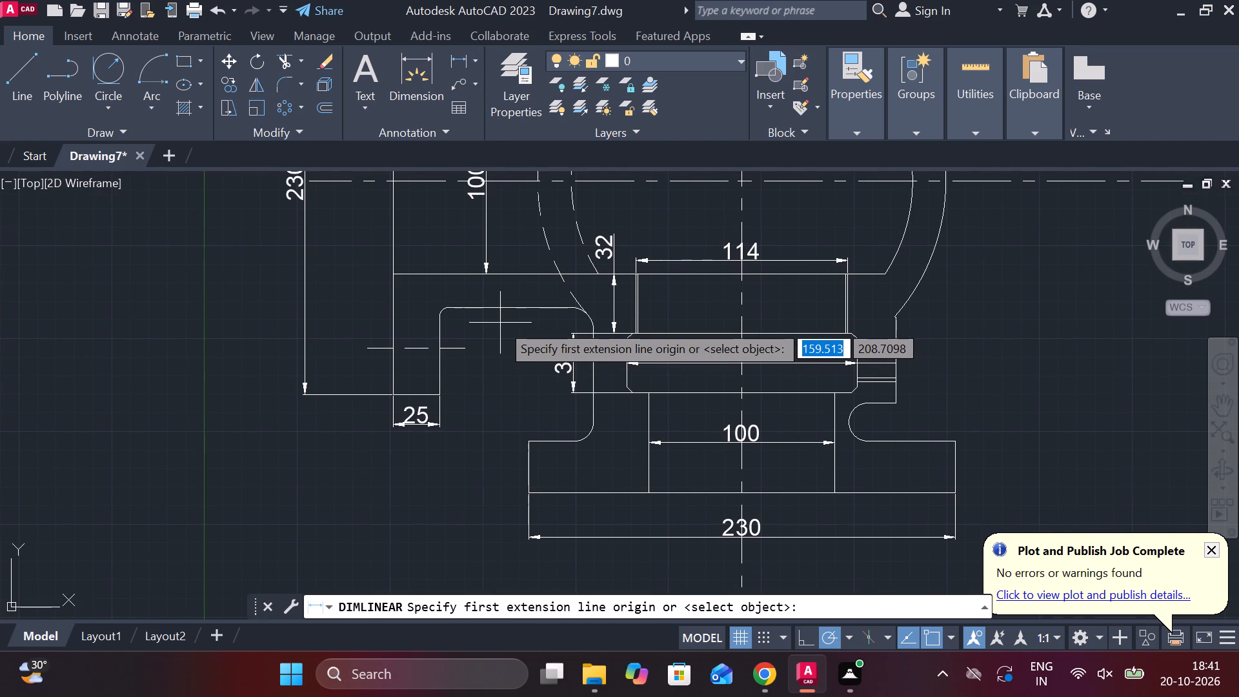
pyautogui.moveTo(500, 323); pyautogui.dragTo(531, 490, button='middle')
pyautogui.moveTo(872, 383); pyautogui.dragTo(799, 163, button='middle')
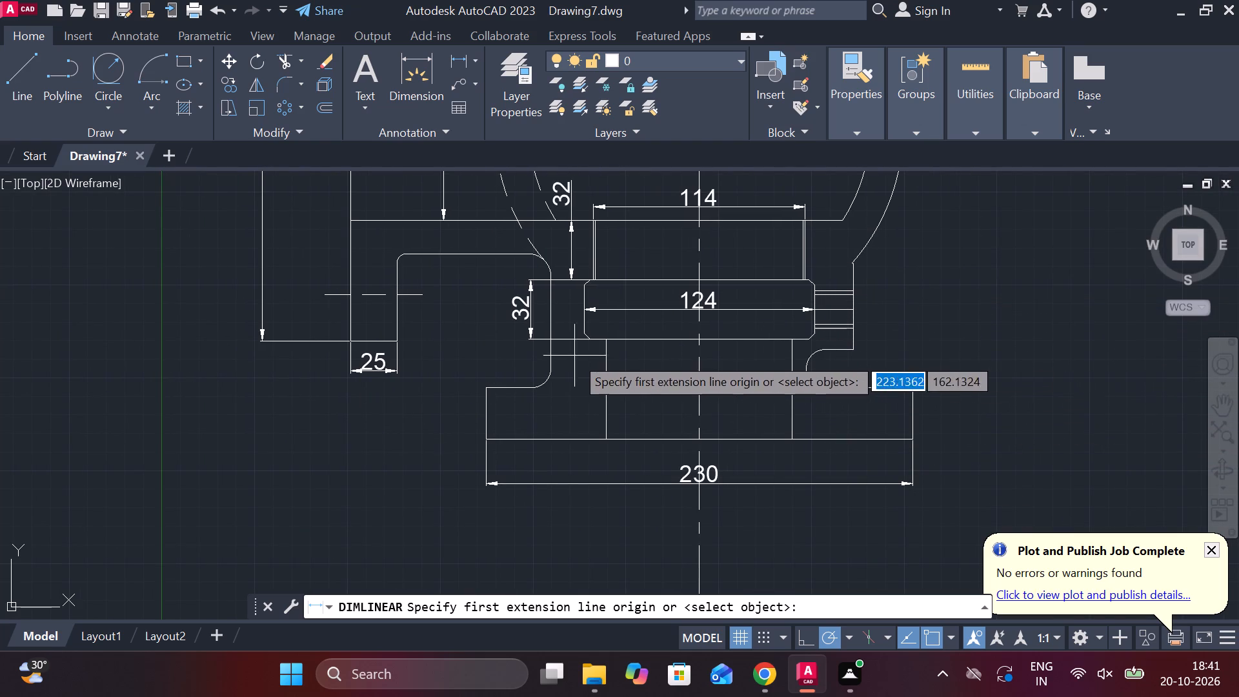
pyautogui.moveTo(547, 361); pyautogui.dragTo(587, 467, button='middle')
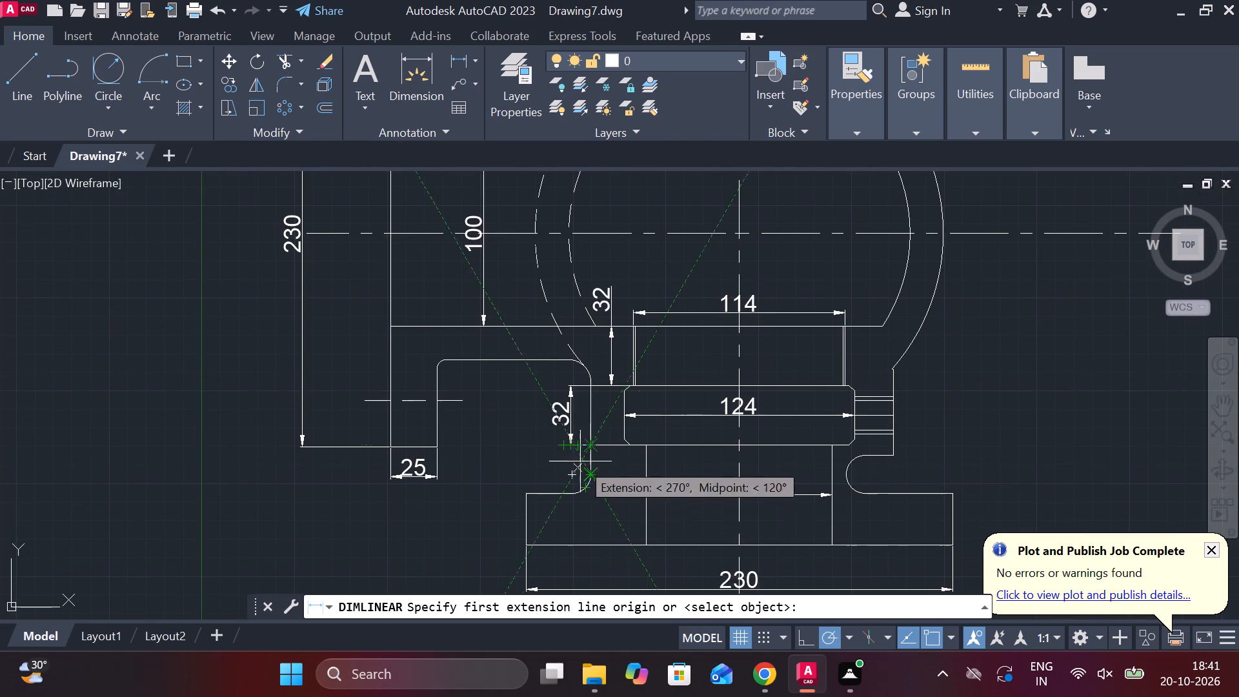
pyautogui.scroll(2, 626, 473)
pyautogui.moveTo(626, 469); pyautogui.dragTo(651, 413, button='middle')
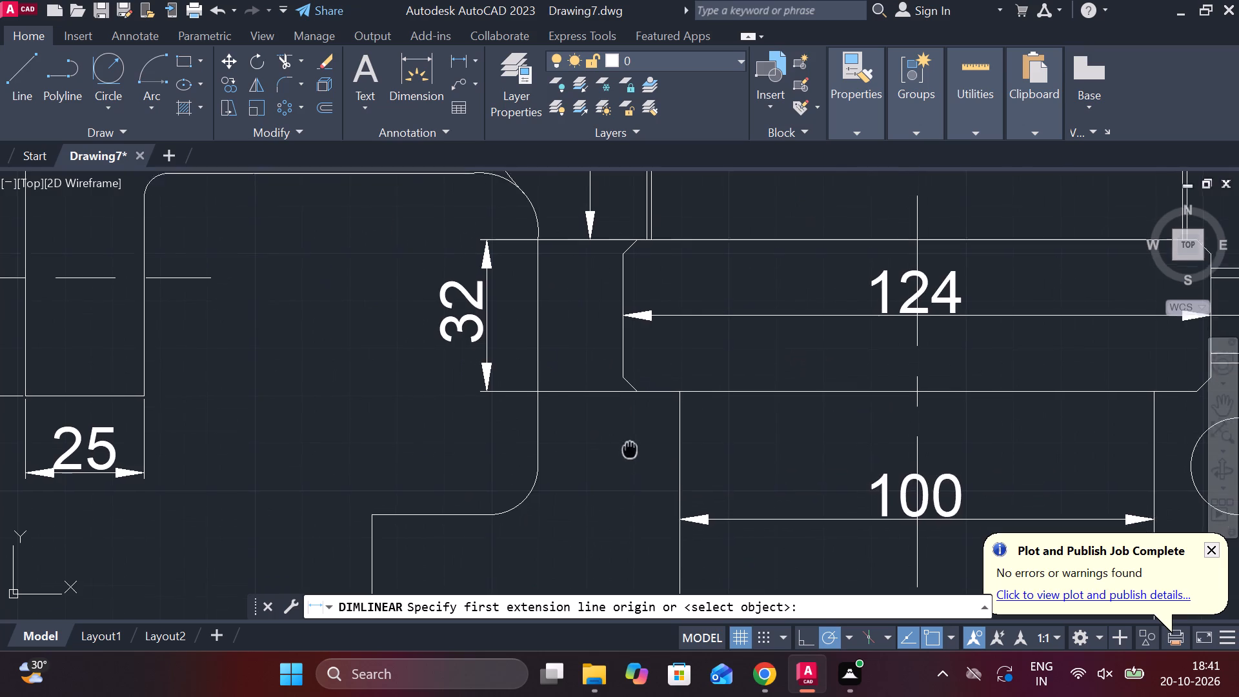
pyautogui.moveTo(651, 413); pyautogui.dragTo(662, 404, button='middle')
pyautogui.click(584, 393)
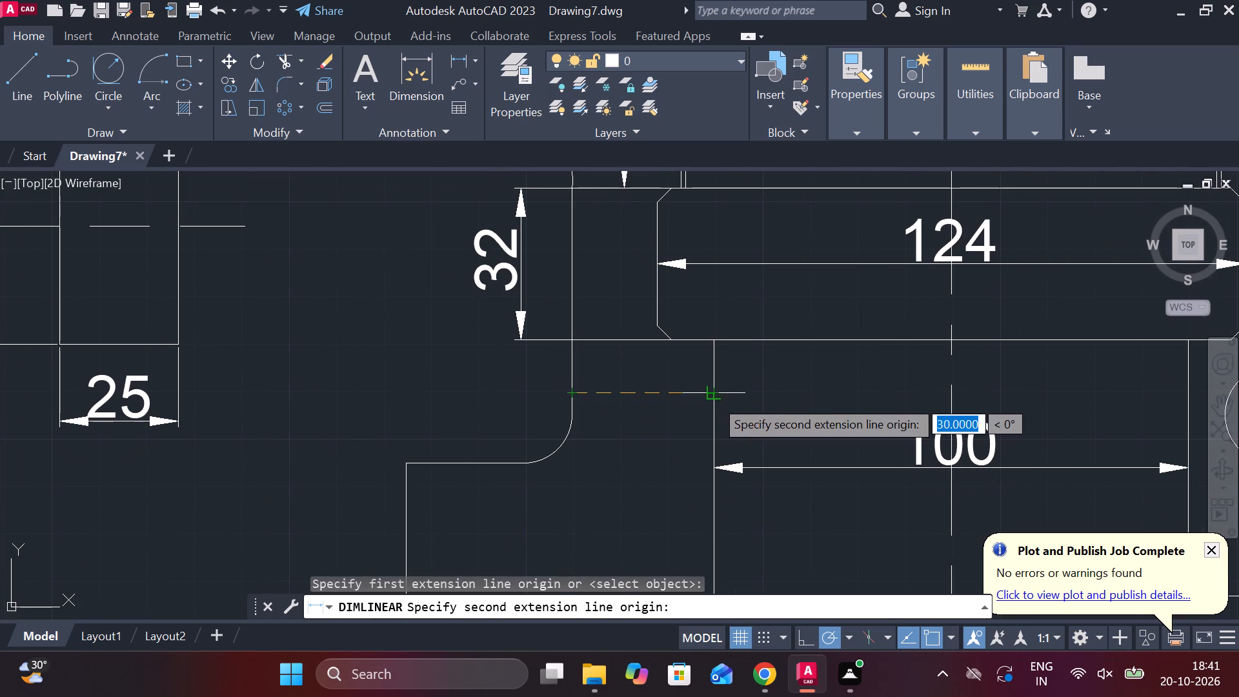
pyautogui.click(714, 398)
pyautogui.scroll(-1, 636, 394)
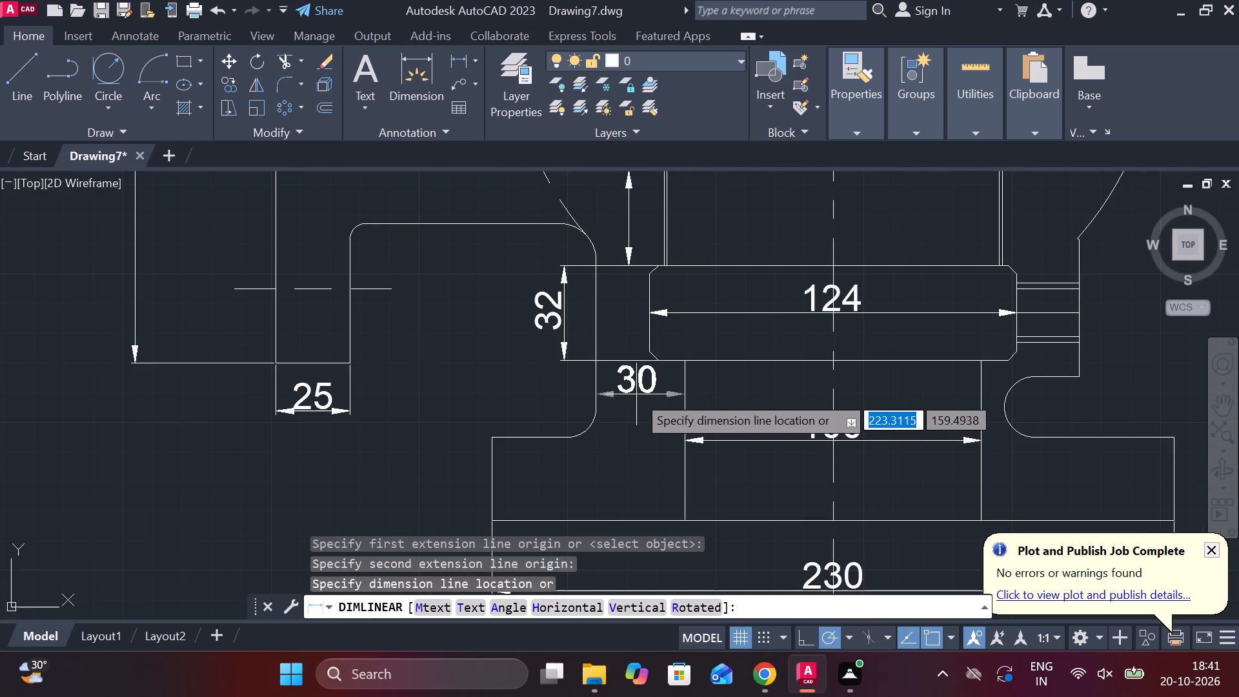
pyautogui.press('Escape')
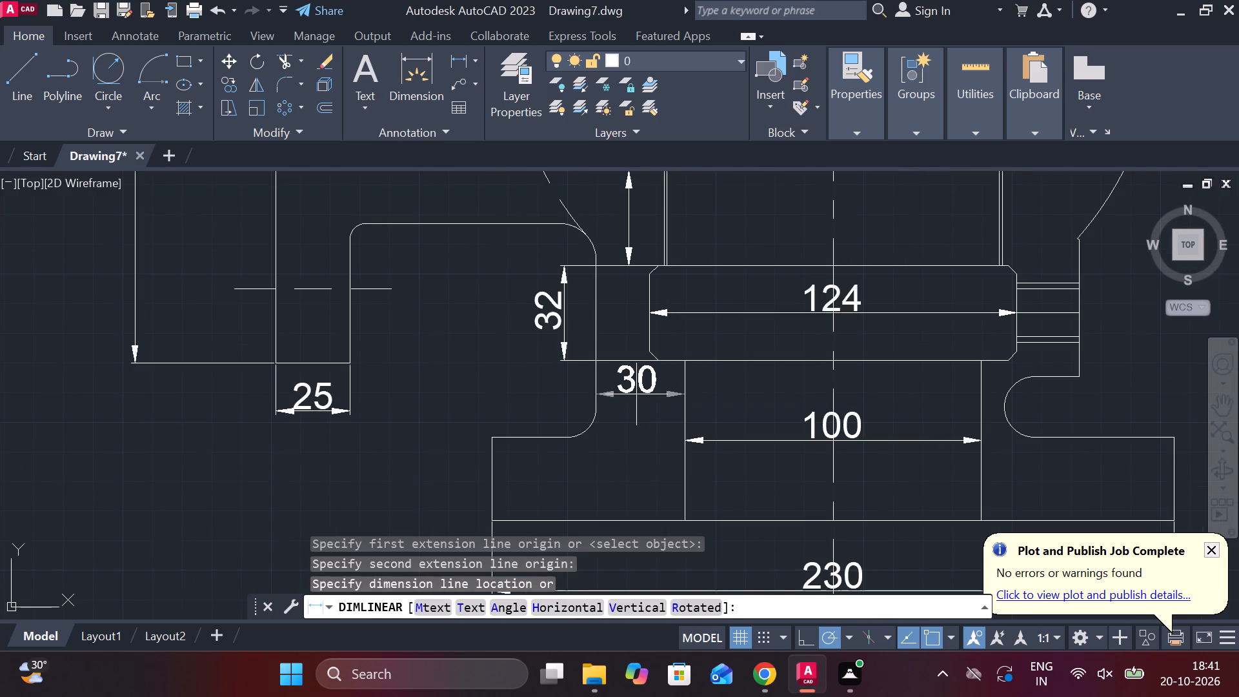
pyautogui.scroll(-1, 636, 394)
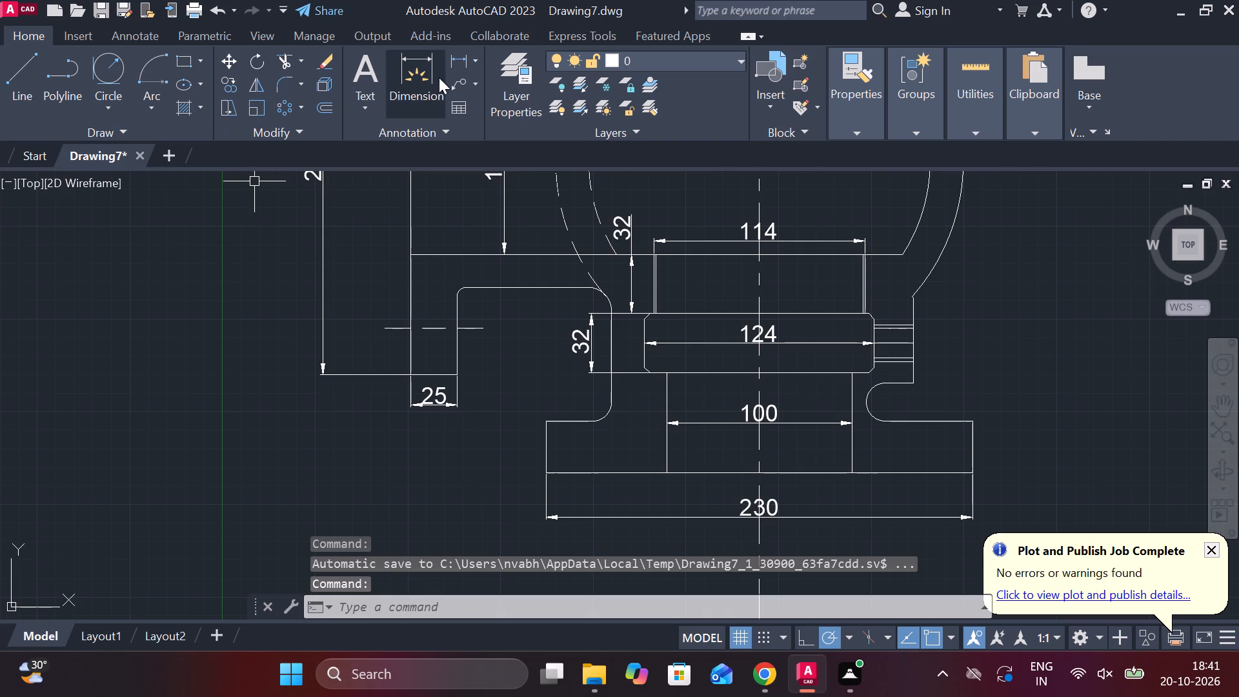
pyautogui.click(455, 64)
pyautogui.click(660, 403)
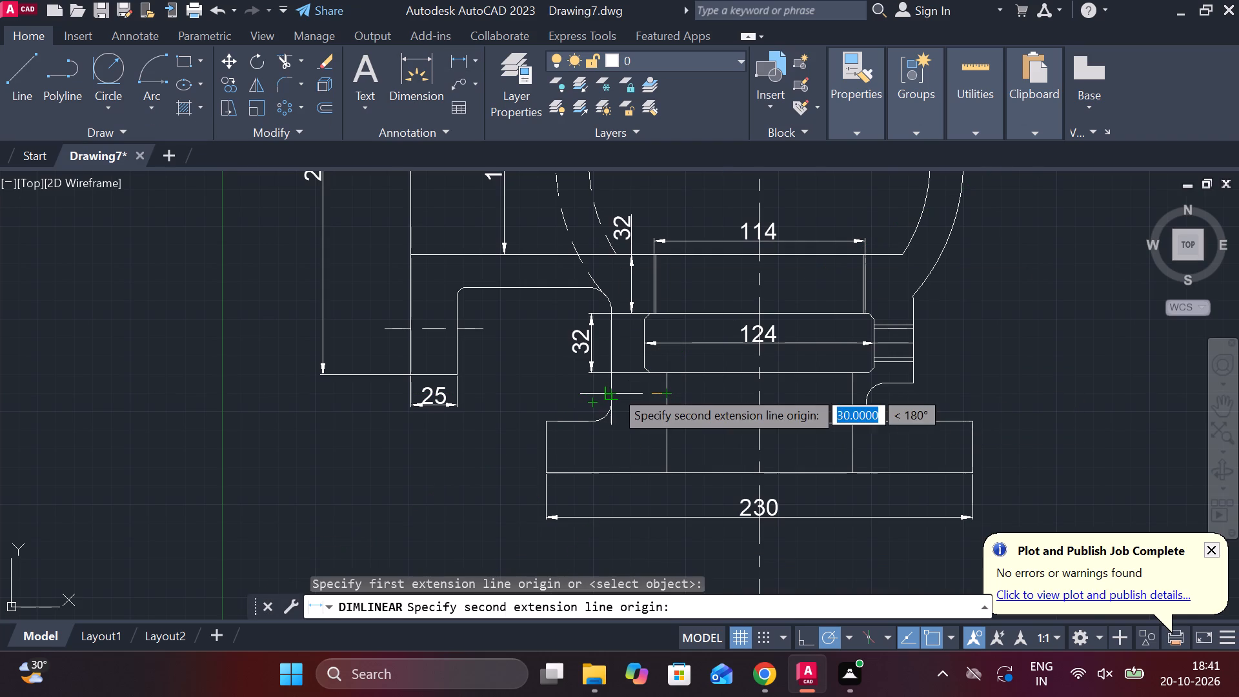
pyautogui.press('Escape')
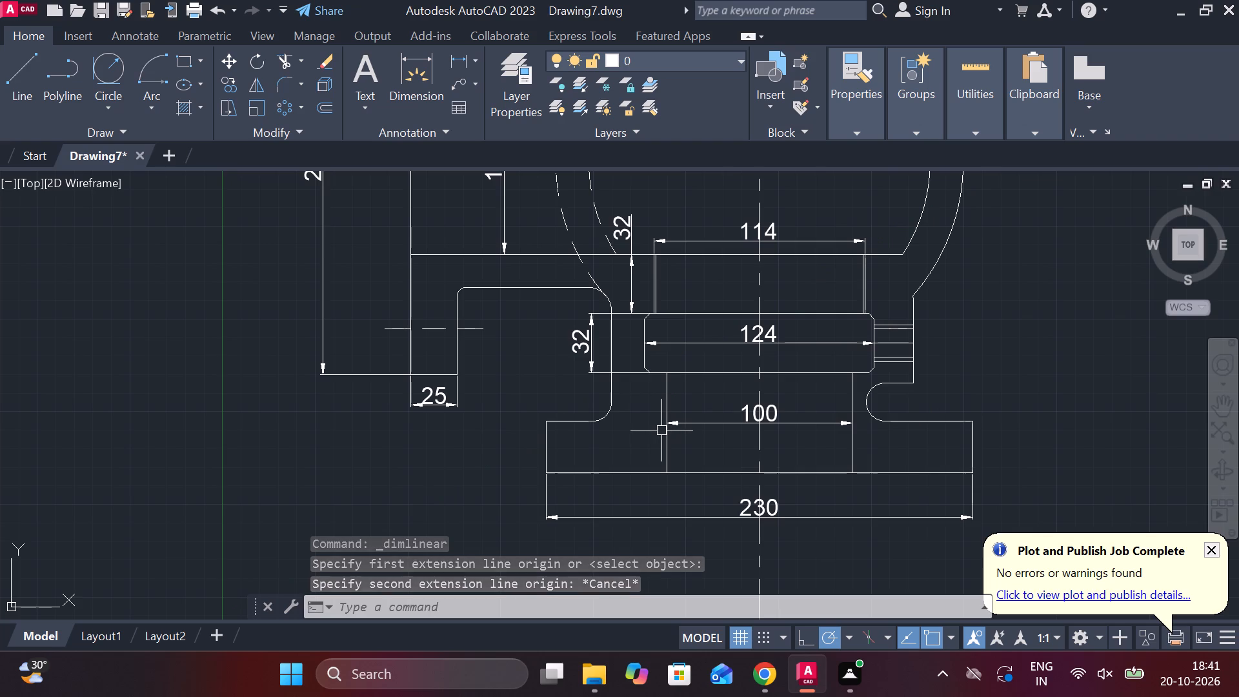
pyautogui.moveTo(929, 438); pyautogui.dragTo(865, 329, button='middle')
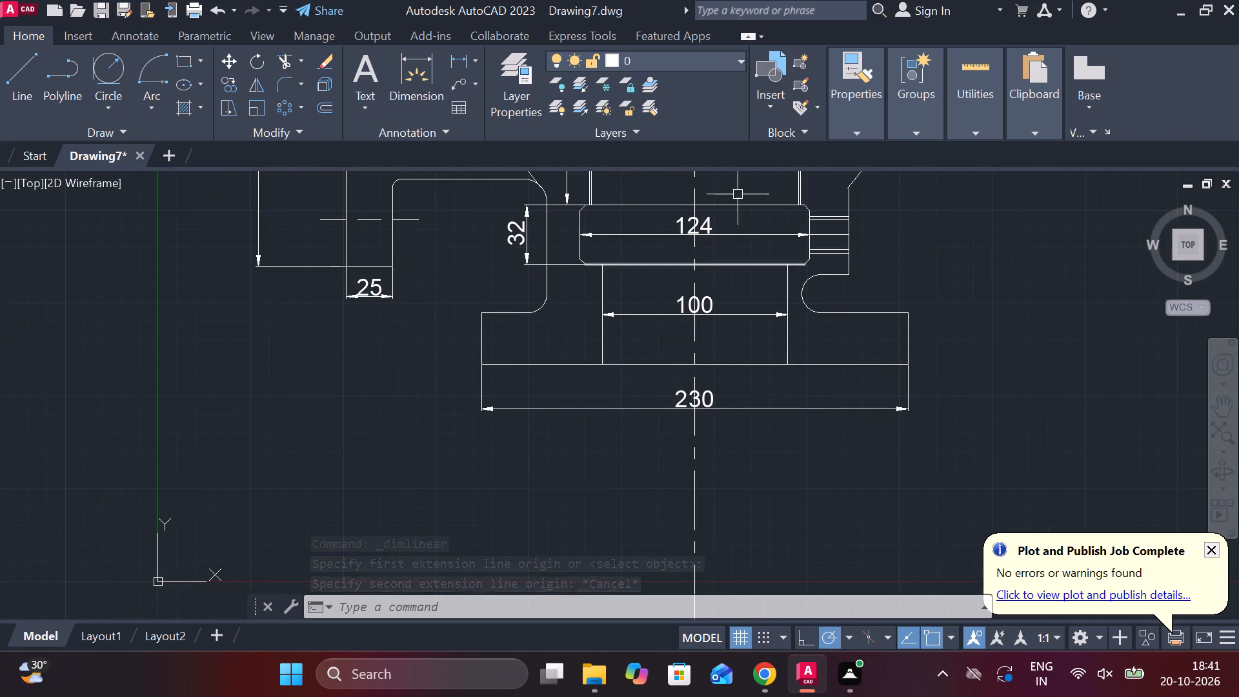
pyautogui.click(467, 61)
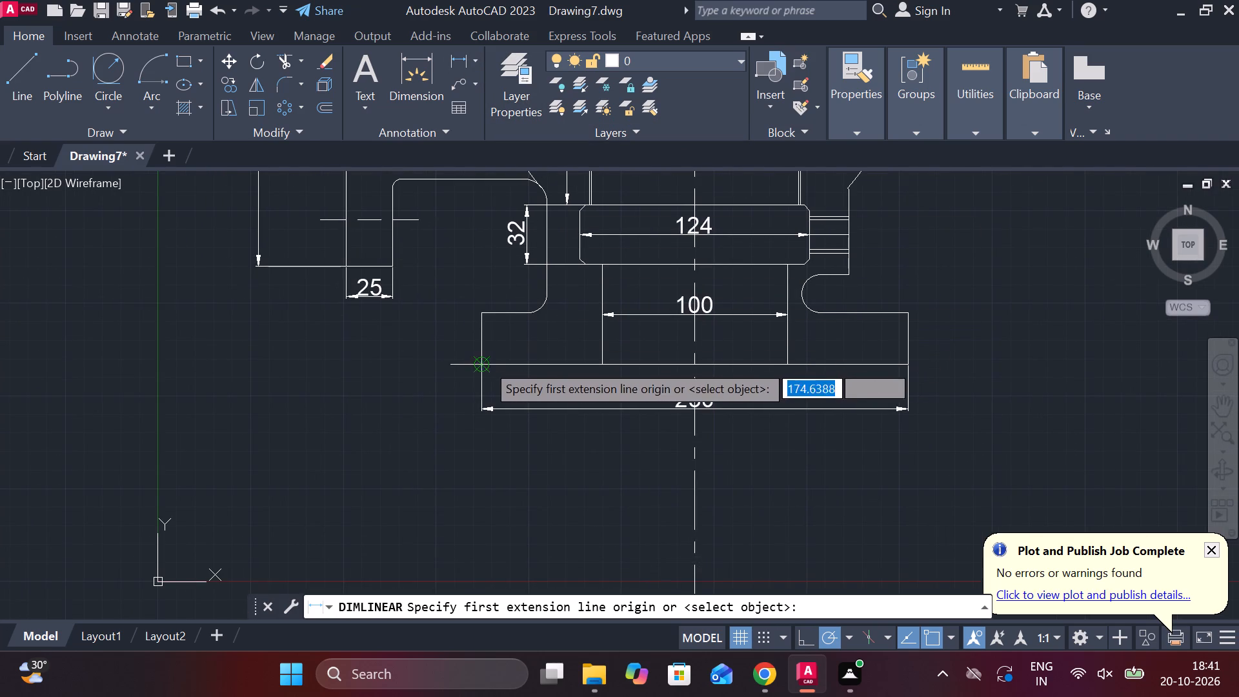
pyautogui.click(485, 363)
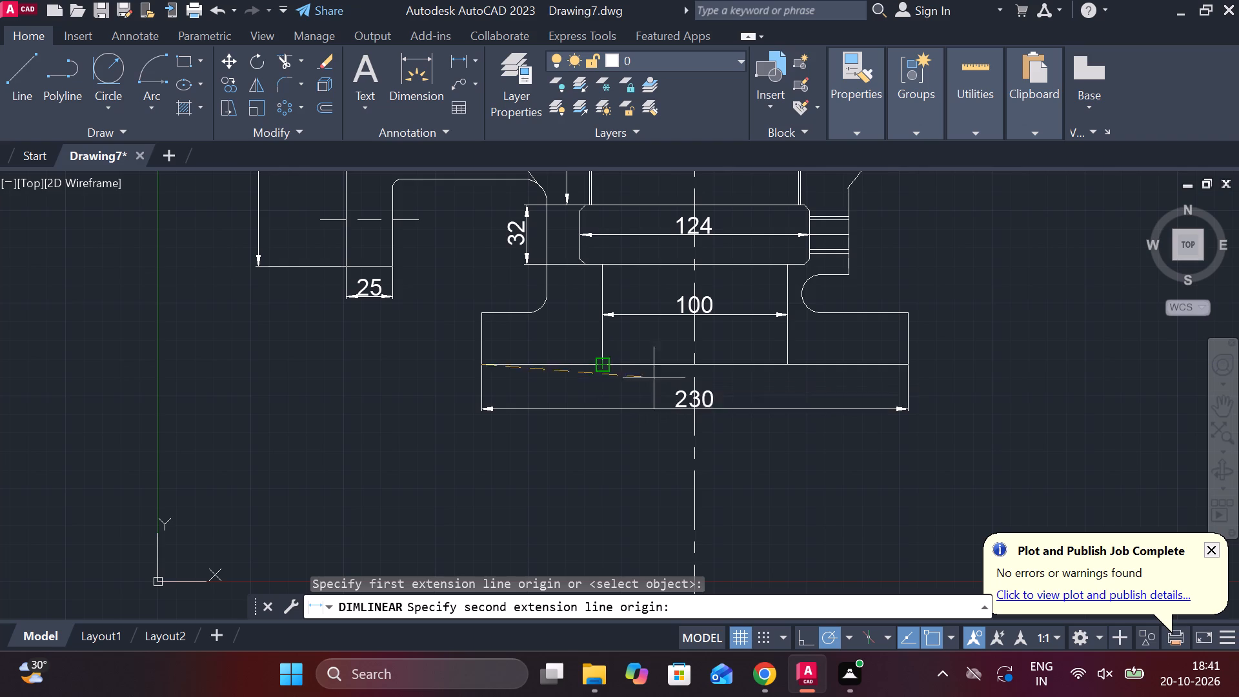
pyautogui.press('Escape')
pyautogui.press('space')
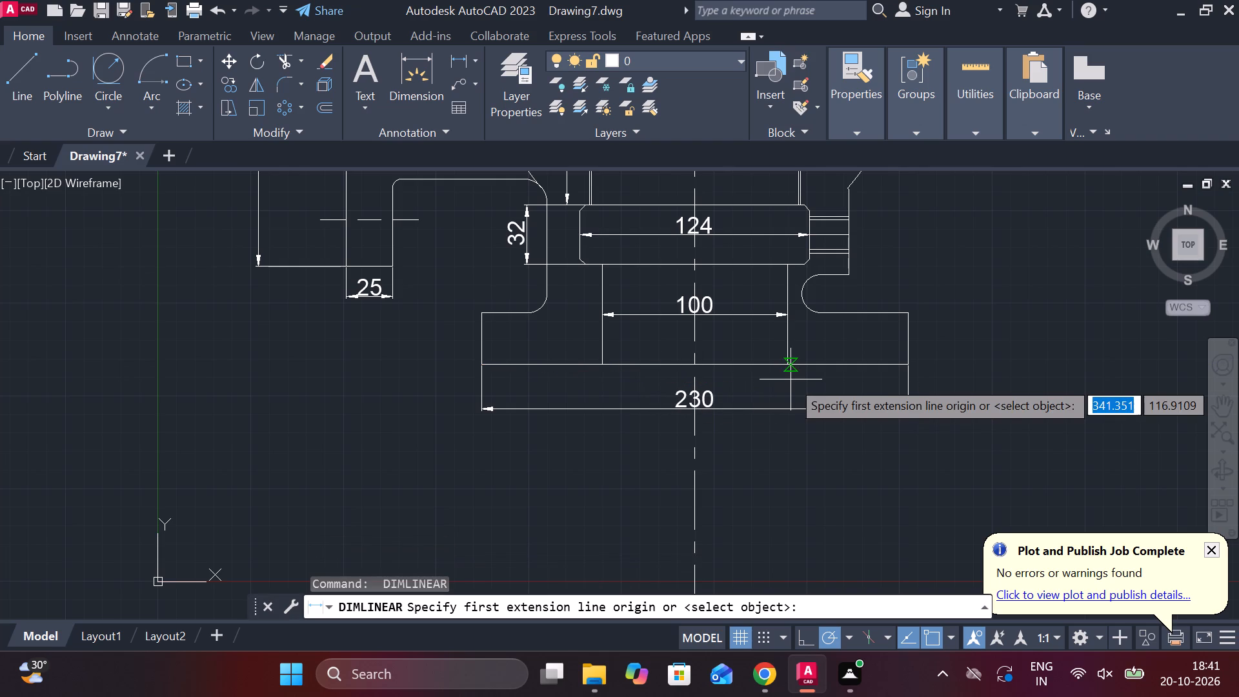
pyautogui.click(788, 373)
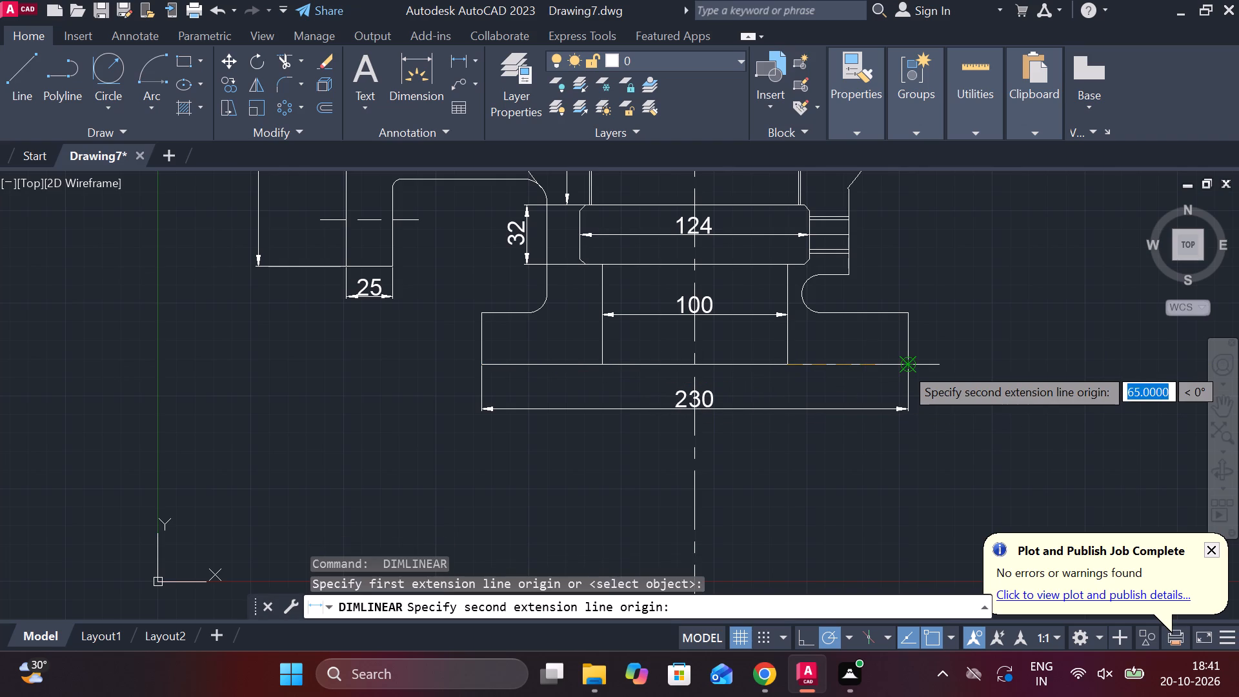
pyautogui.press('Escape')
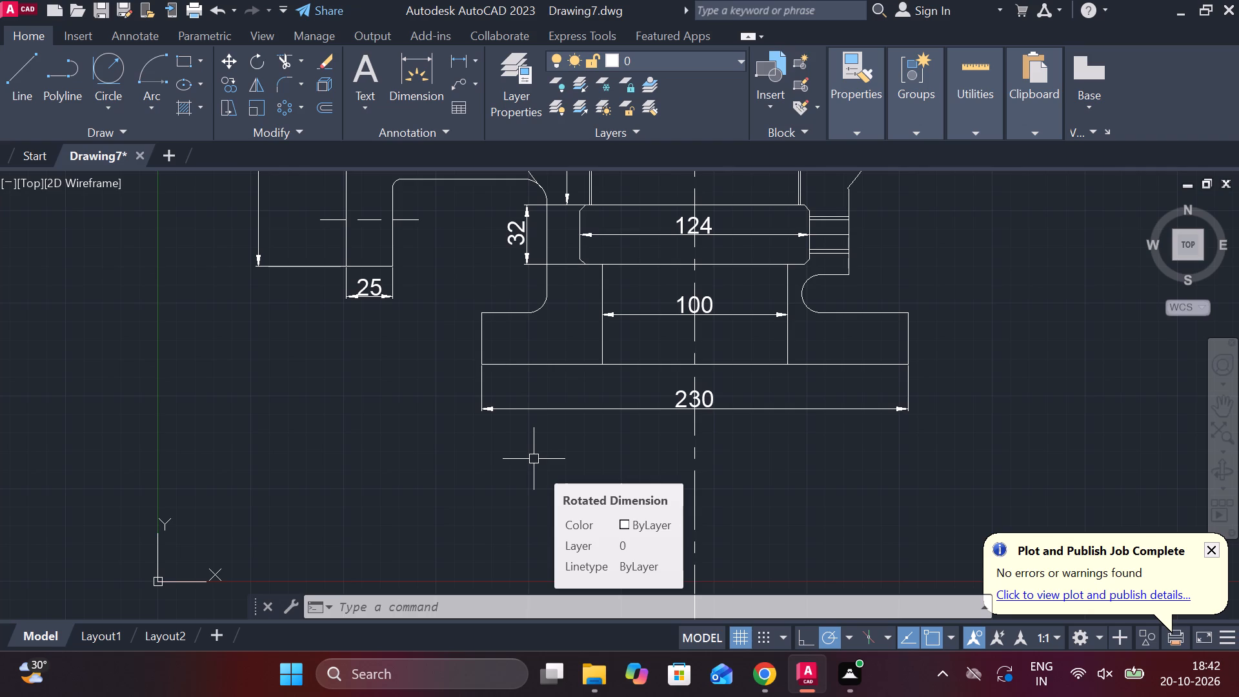
# Check the wall thickness between the body's left outer wall line and the left edge of the chamfered recess.
pyautogui.moveTo(585, 330); pyautogui.dragTo(610, 375, button='middle')
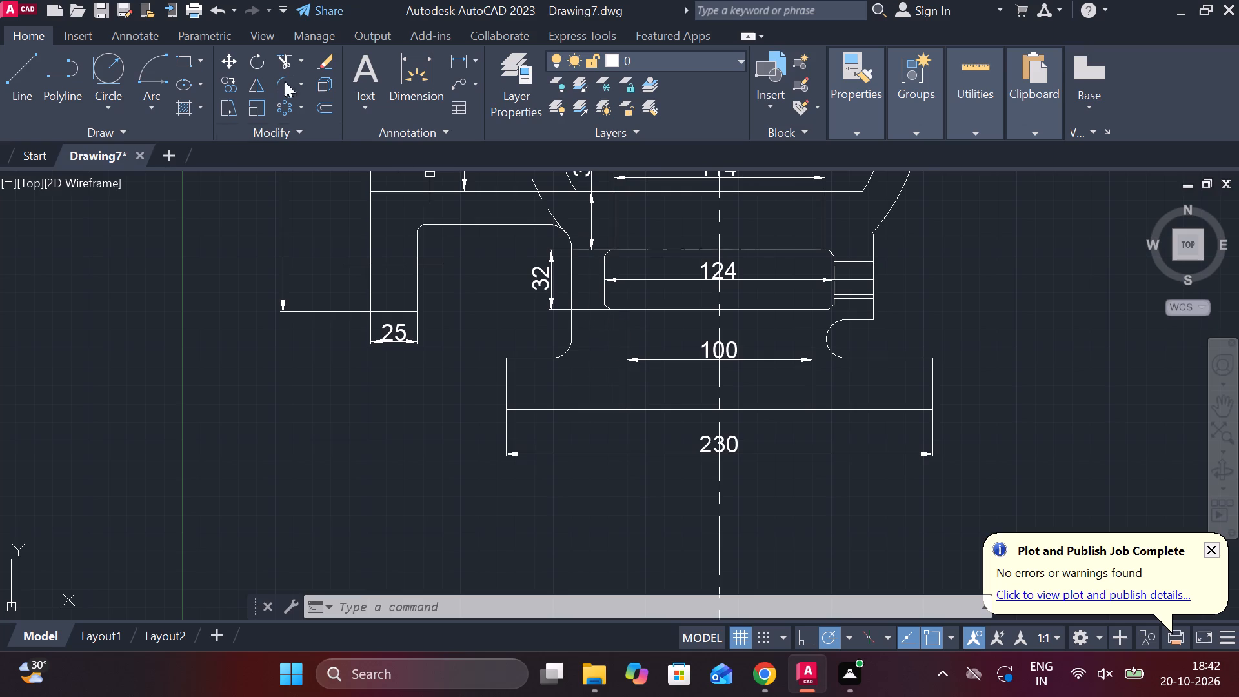
pyautogui.click(455, 54)
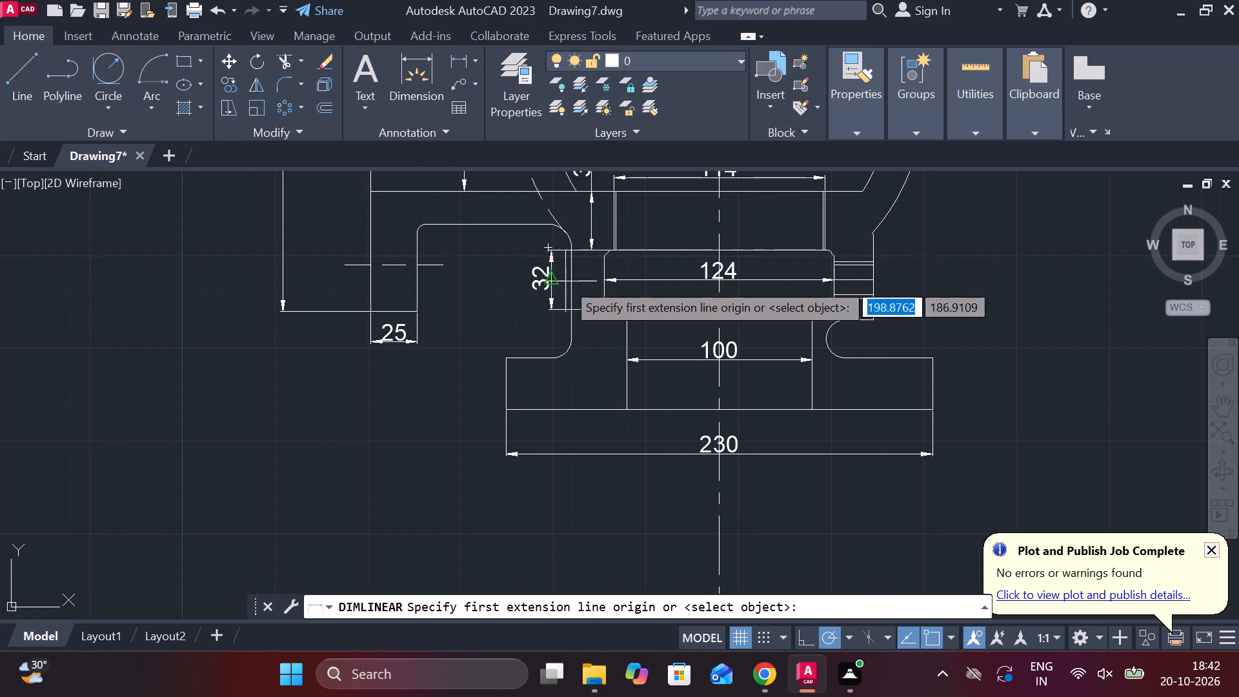
pyautogui.click(567, 281)
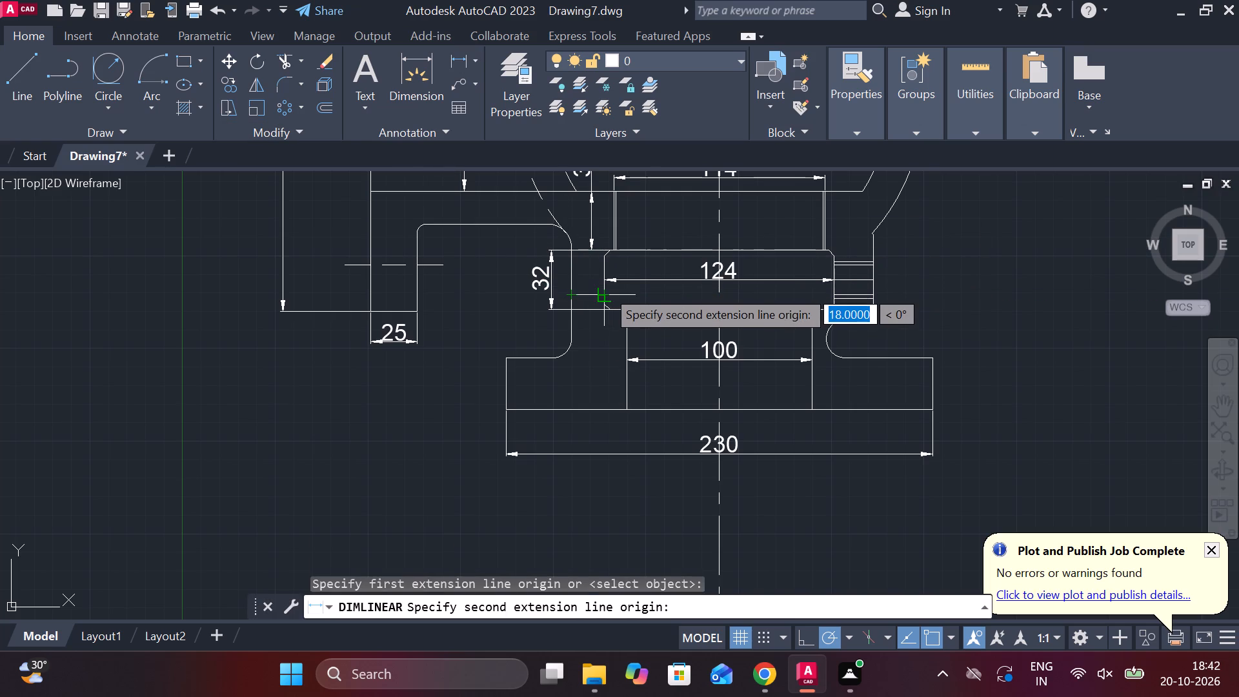
pyautogui.press('Escape')
# Offset the left vertical line of the 100-wide base bore 18 units outward, away from the centreline.
pyautogui.click(627, 336)
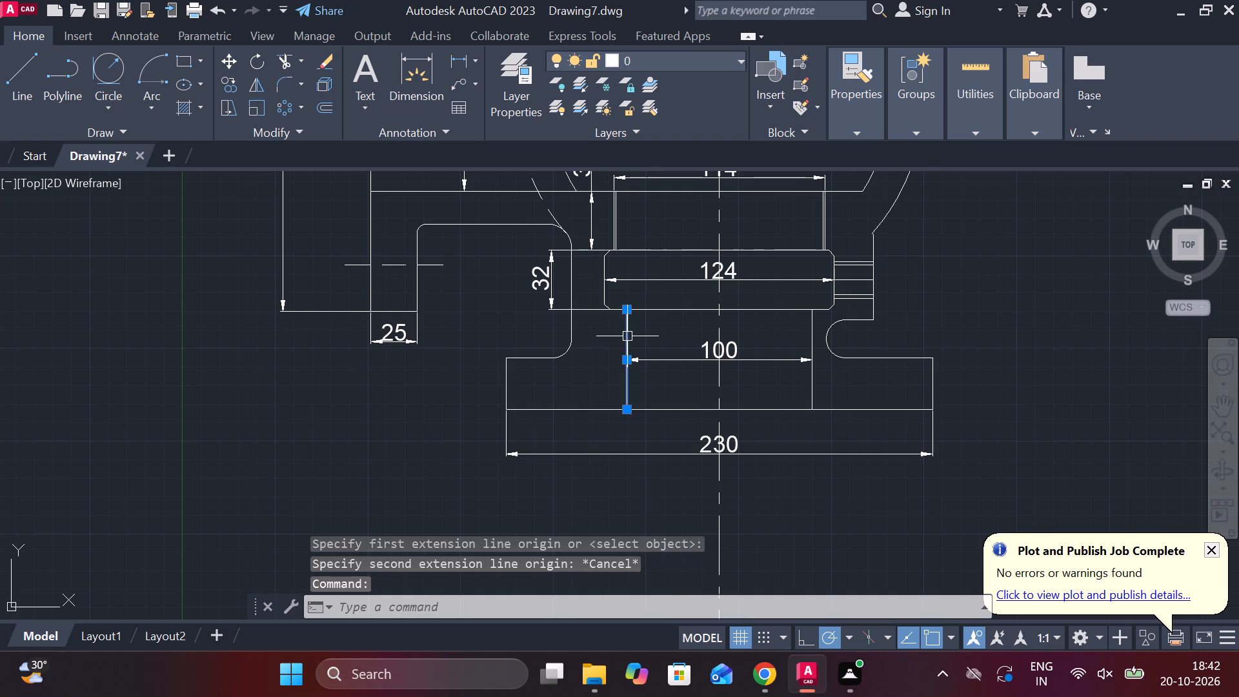
pyautogui.press('Escape')
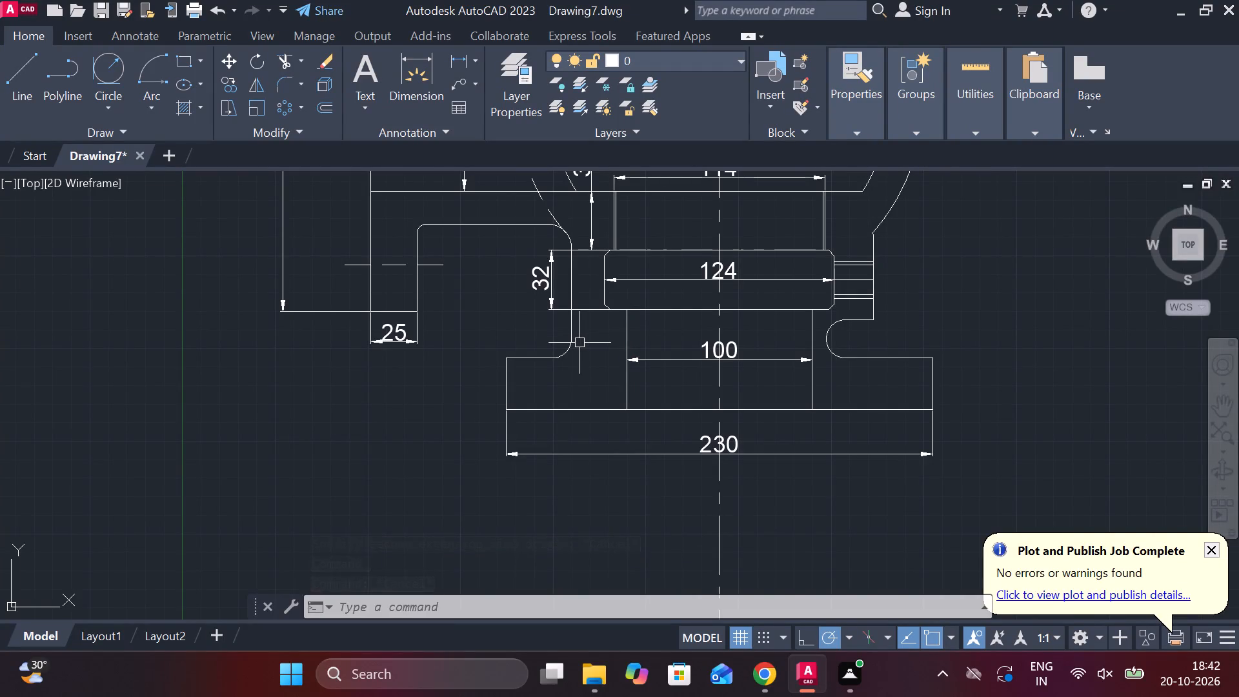
pyautogui.click(629, 339)
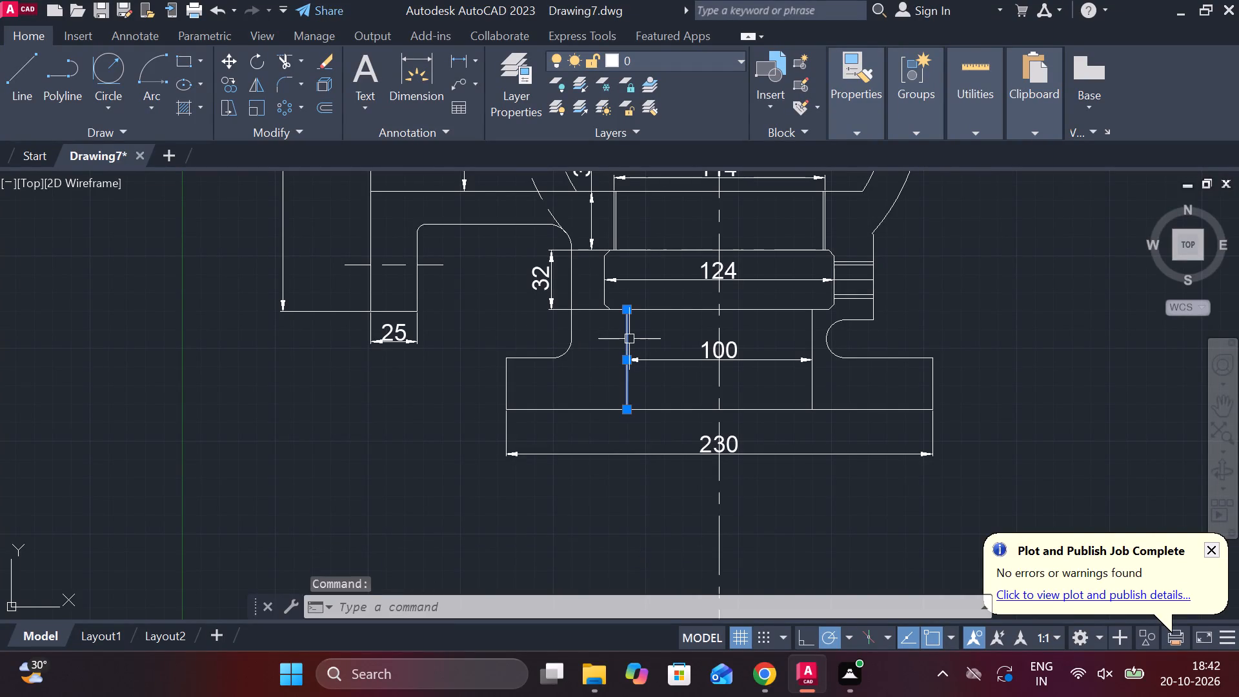
pyautogui.press('o')
pyautogui.press('Return')
pyautogui.press('Return')
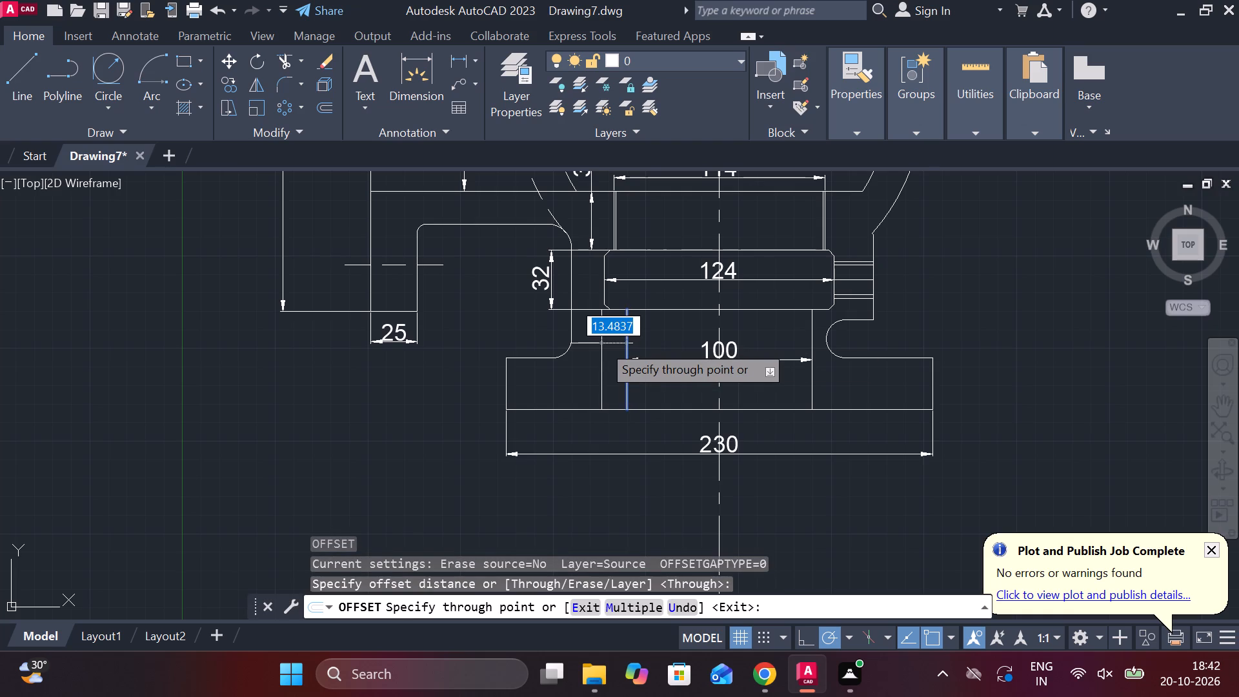
pyautogui.write('18')
pyautogui.press('Return')
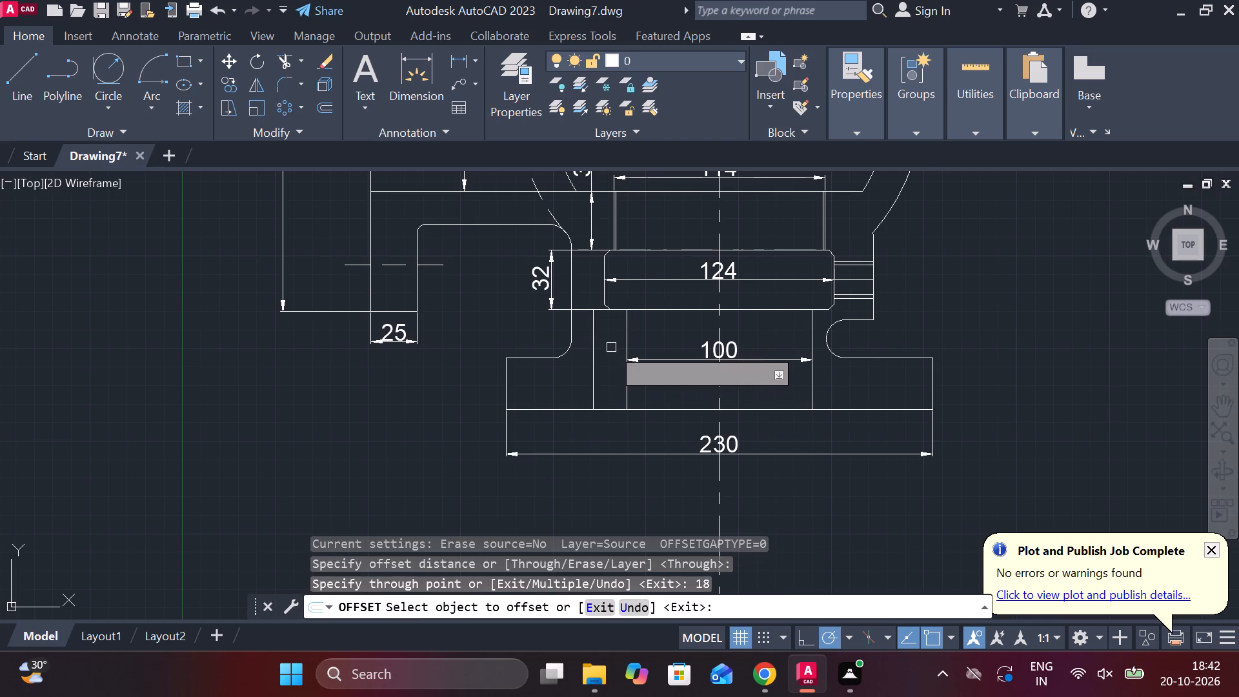
pyautogui.moveTo(598, 338); pyautogui.dragTo(613, 390, button='middle')
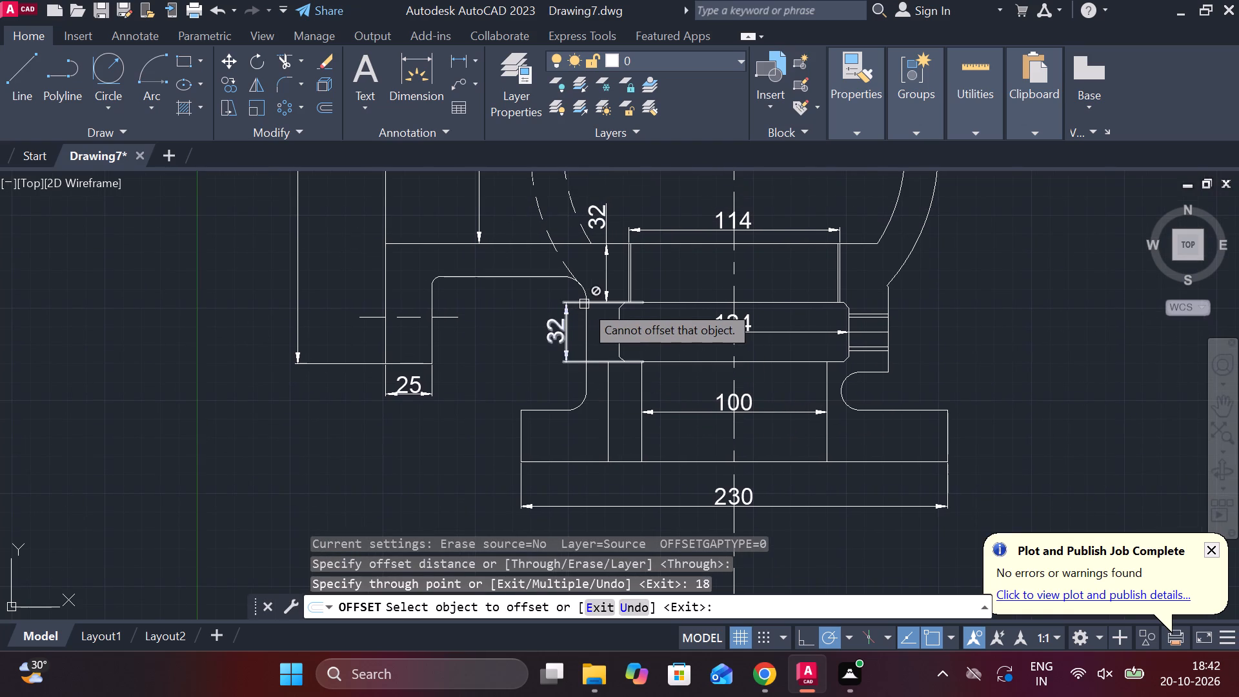
pyautogui.press('Escape')
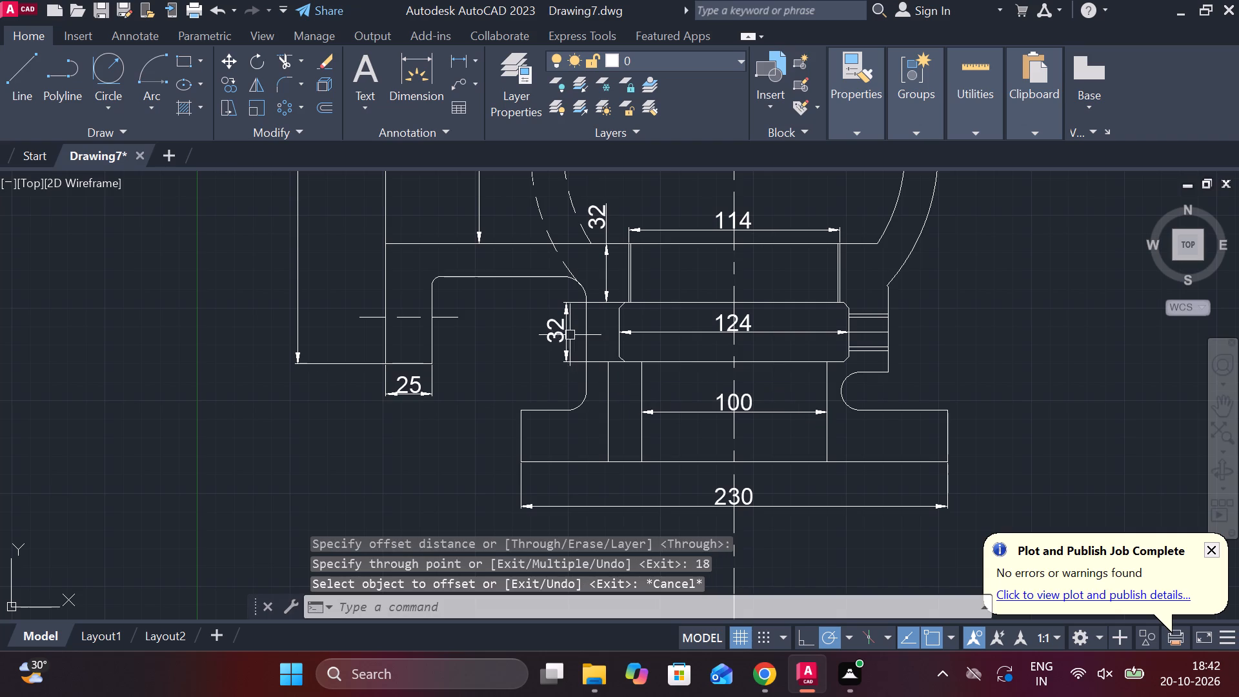
# Erase the vertical 32 dimension beside the chamfered recess.
pyautogui.click(563, 331)
pyautogui.write('e')
pyautogui.press('space')
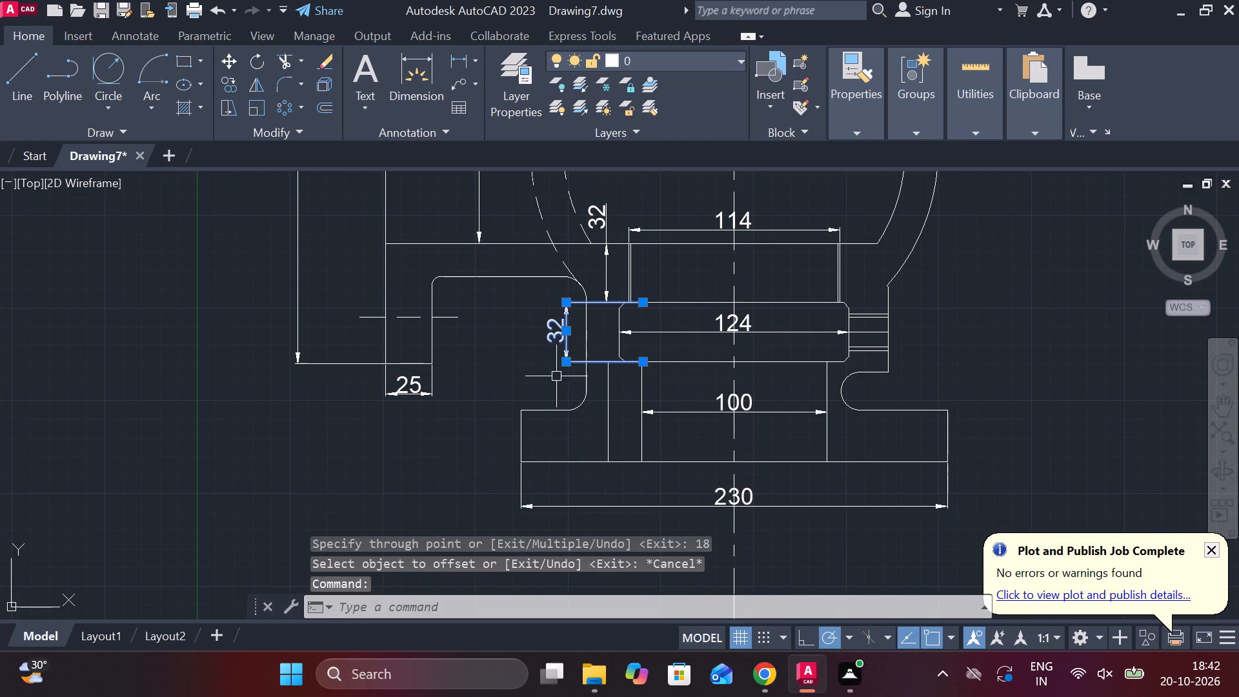
pyautogui.press('space')
pyautogui.press('Escape')
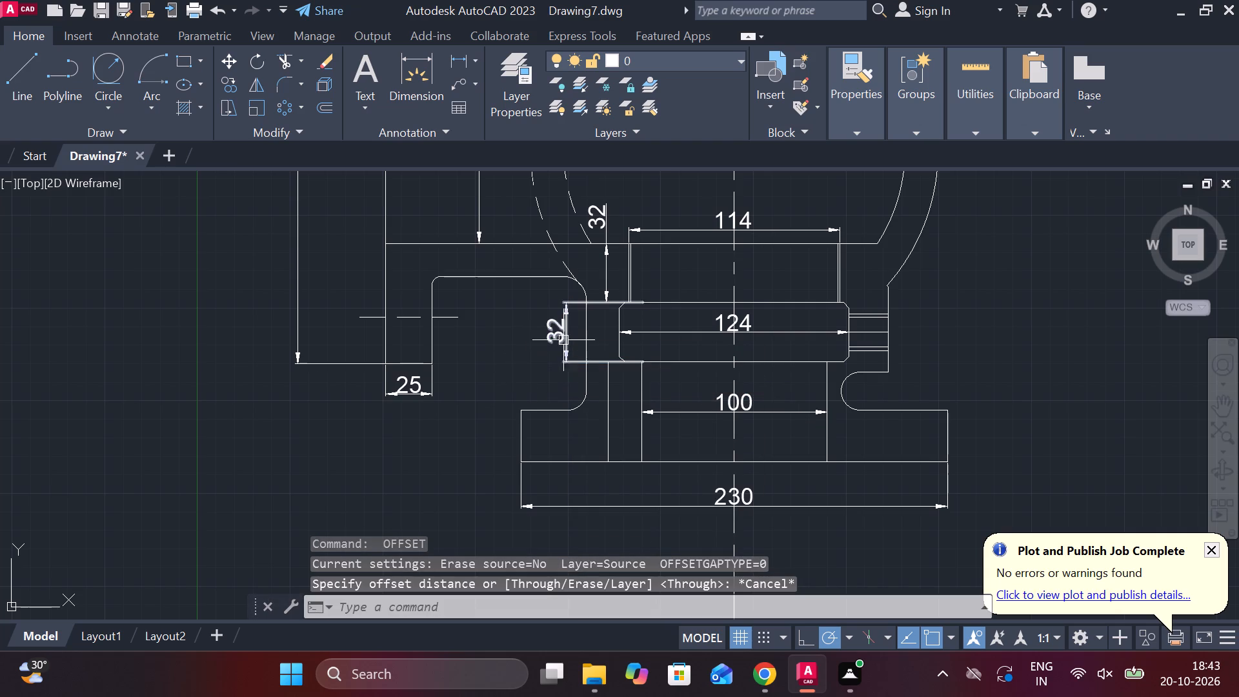
pyautogui.click(565, 337)
pyautogui.press('e')
pyautogui.press('space')
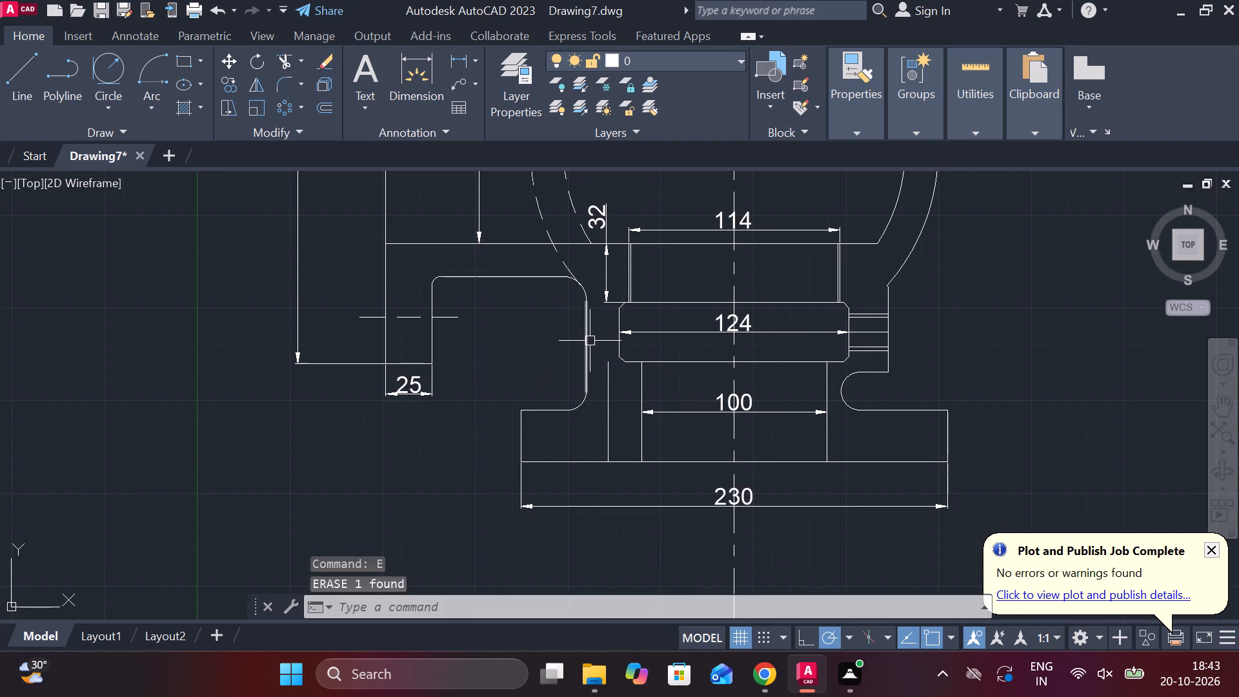
# Erase the left outer wall line beside the recess and the fillet arc joining it to the base flange.
pyautogui.click(588, 328)
pyautogui.write('e')
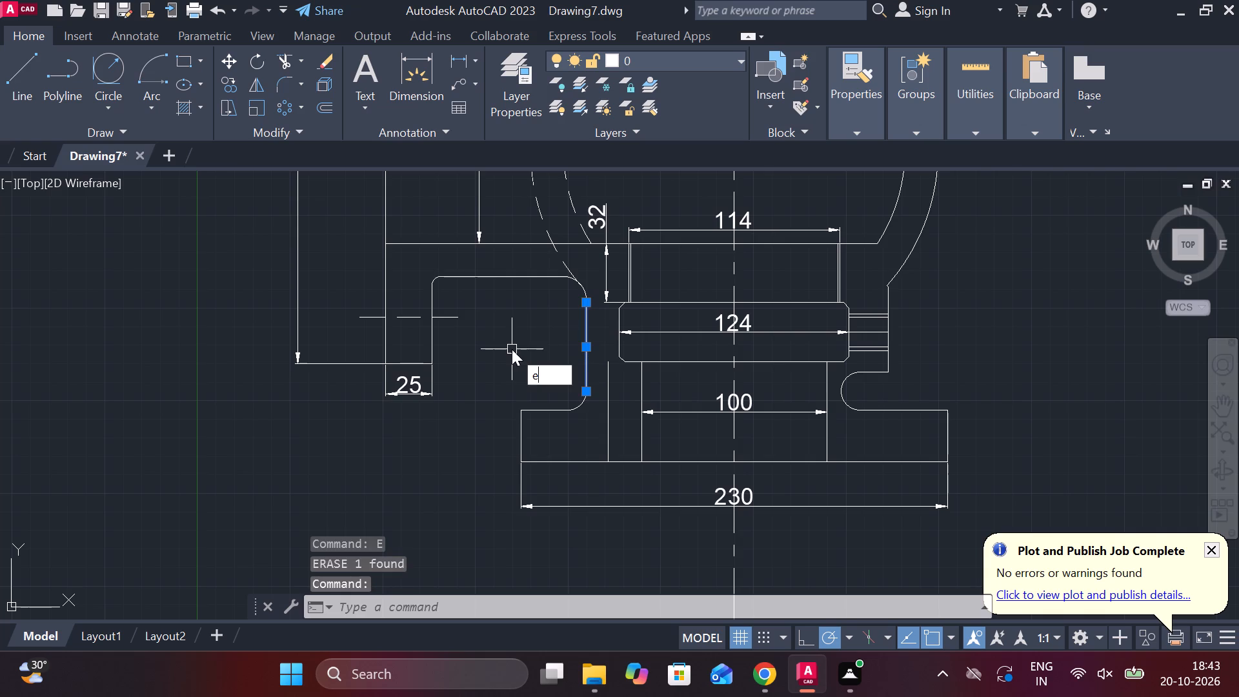
pyautogui.press('space')
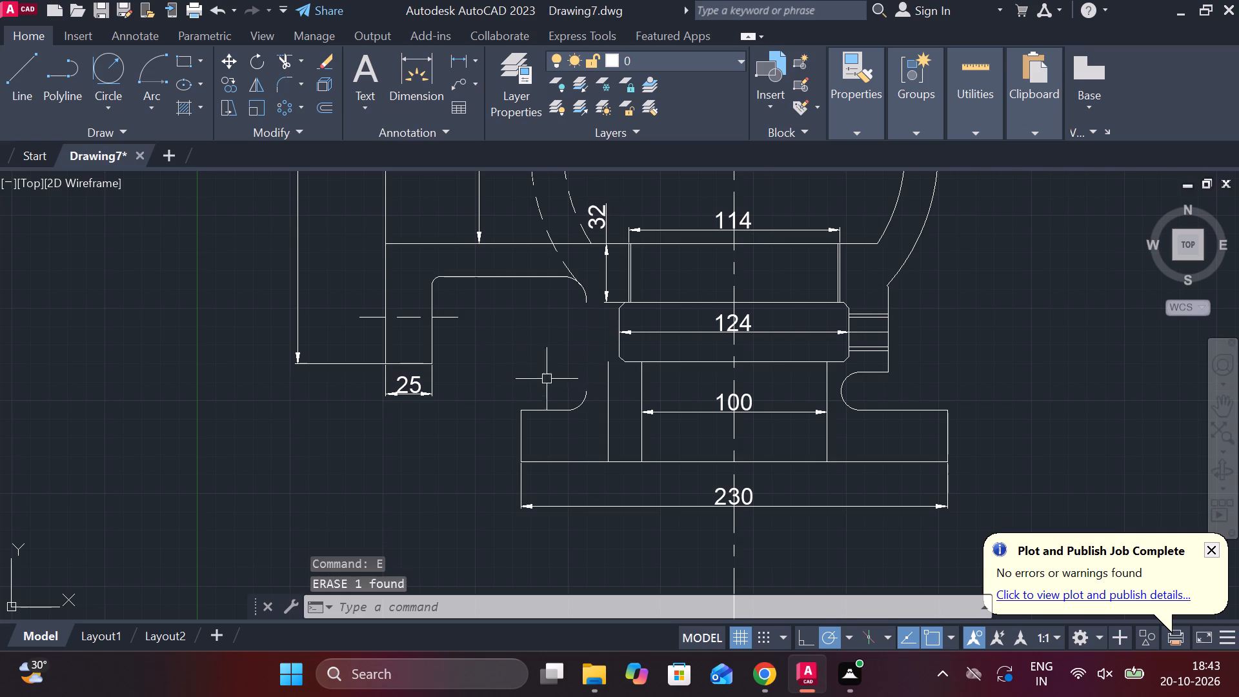
pyautogui.scroll(1, 597, 407)
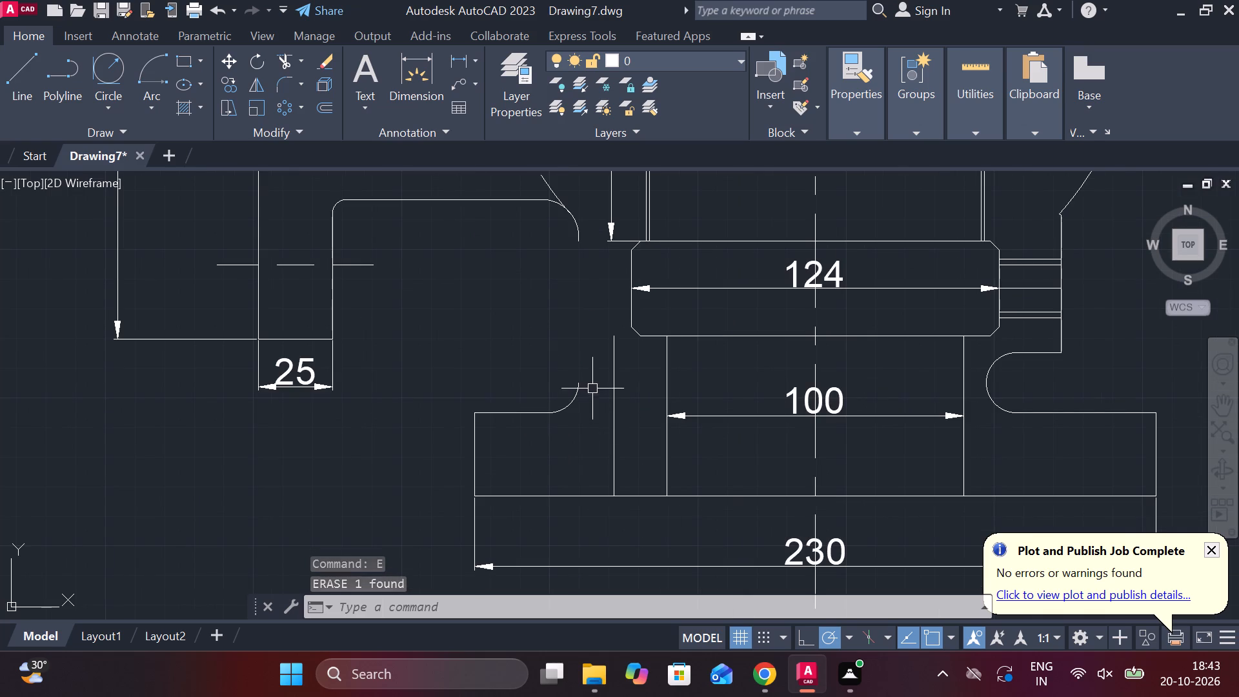
pyautogui.click(572, 407)
pyautogui.write('e')
pyautogui.press('space')
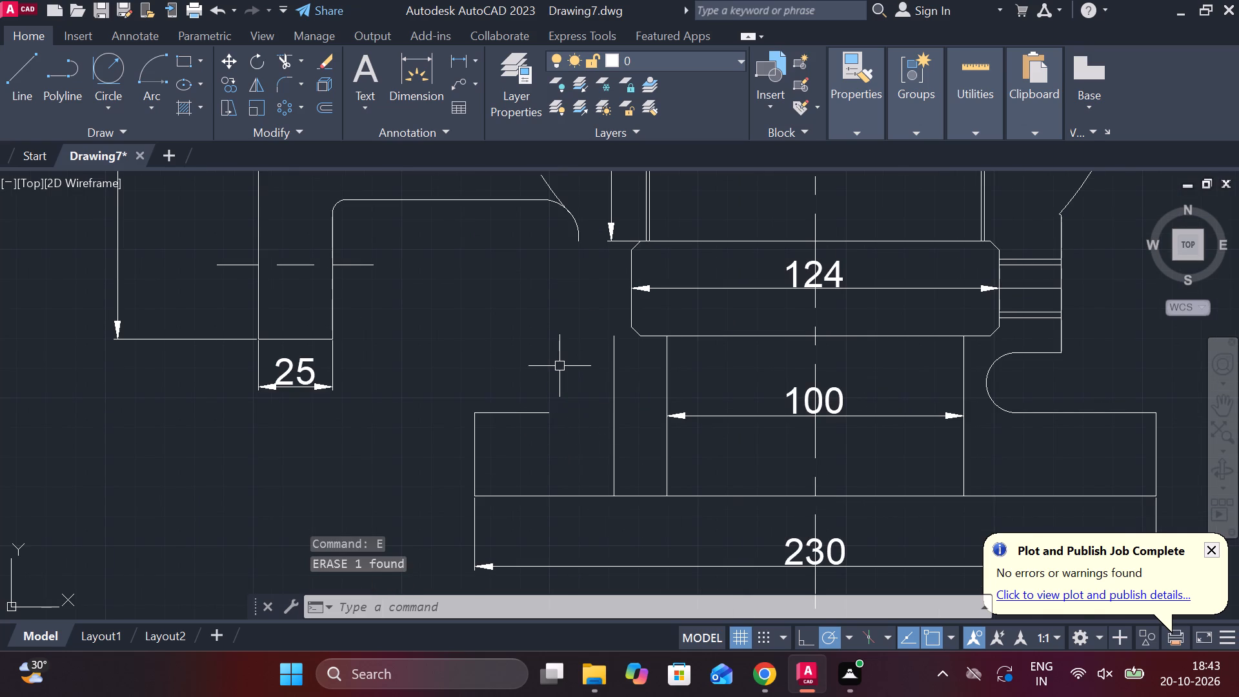
# Lengthen the left base flange's top line to the offset wall line, and trim the wall line below it.
pyautogui.click(534, 410)
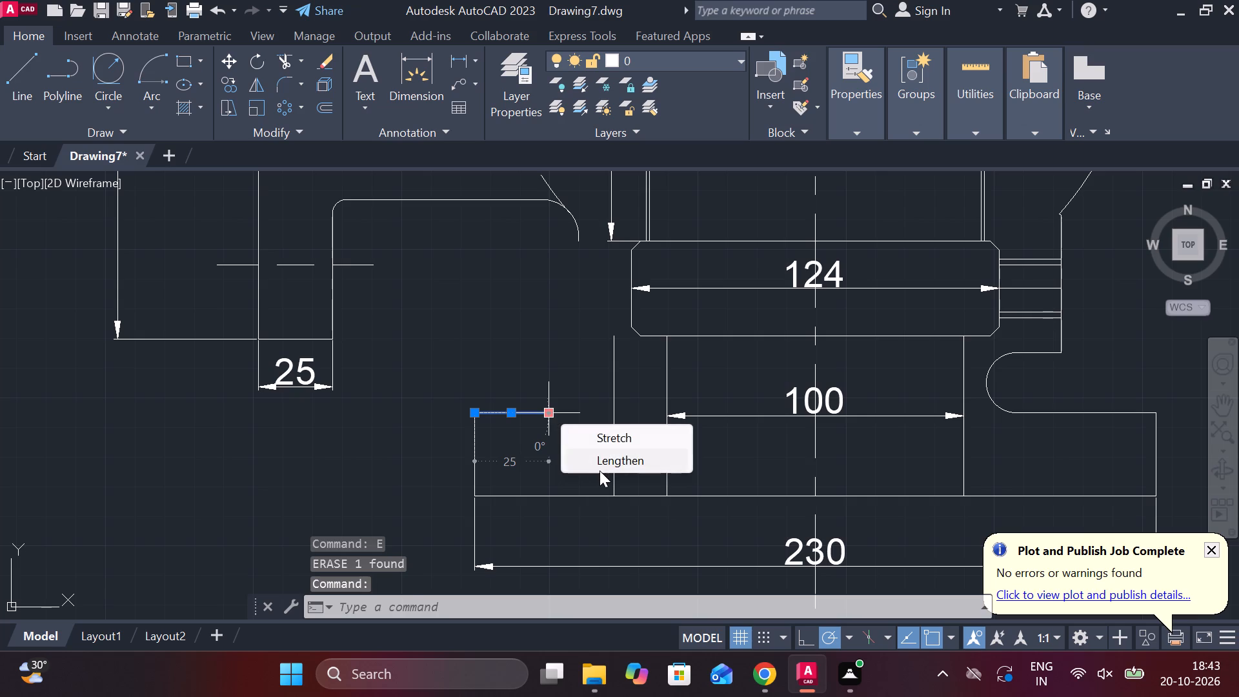
pyautogui.click(601, 461)
pyautogui.click(618, 413)
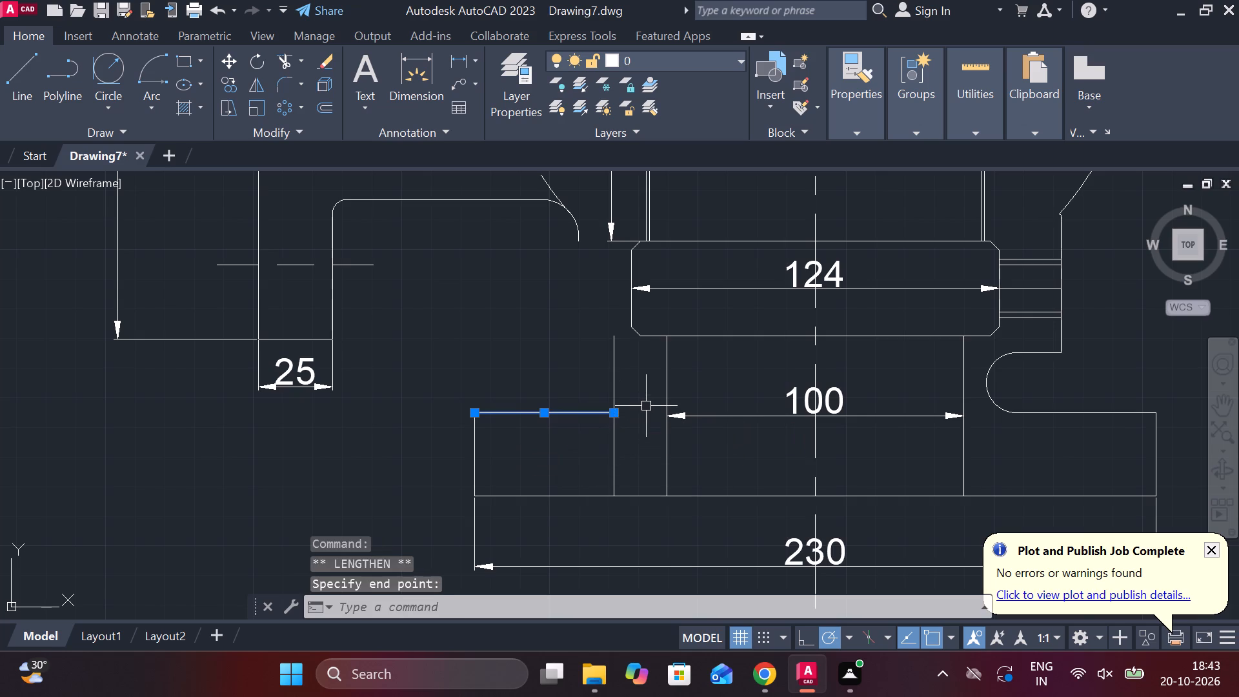
pyautogui.press('Escape')
pyautogui.write('tr')
pyautogui.press('space')
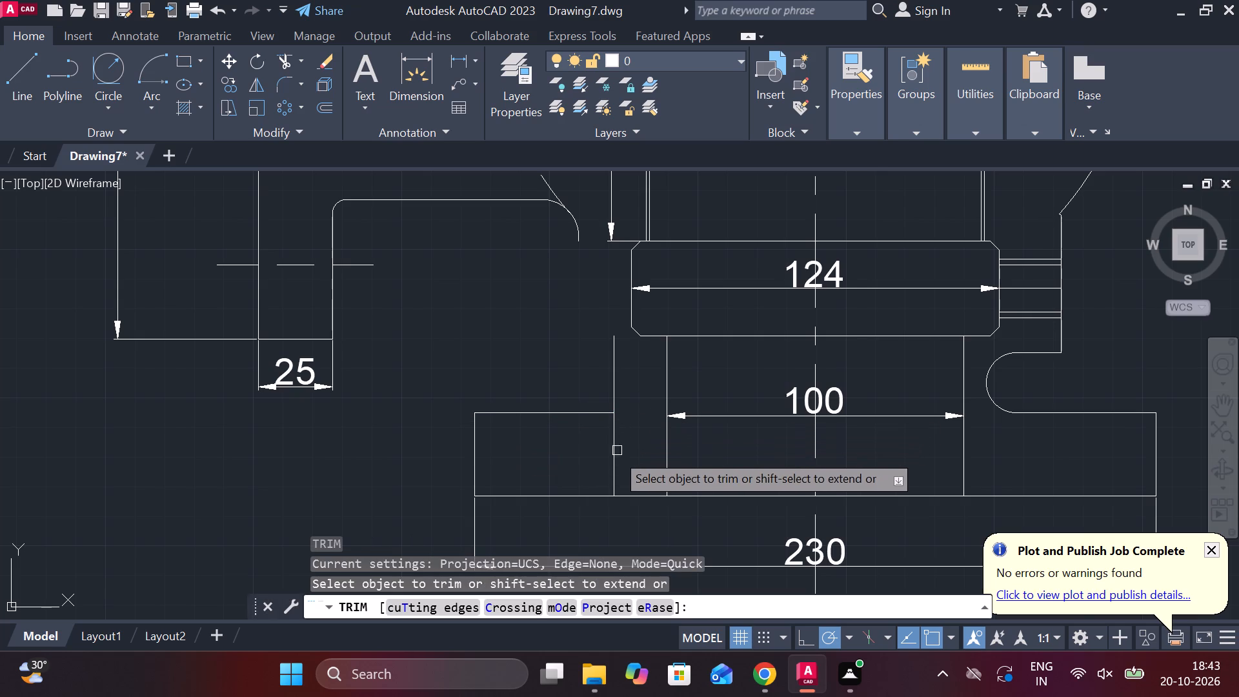
pyautogui.click(613, 458)
# Trim away both pieces of the rounded corner arc at the inner end of the left branch's lower edge.
pyautogui.scroll(-2, 614, 451)
pyautogui.scroll(2, 591, 413)
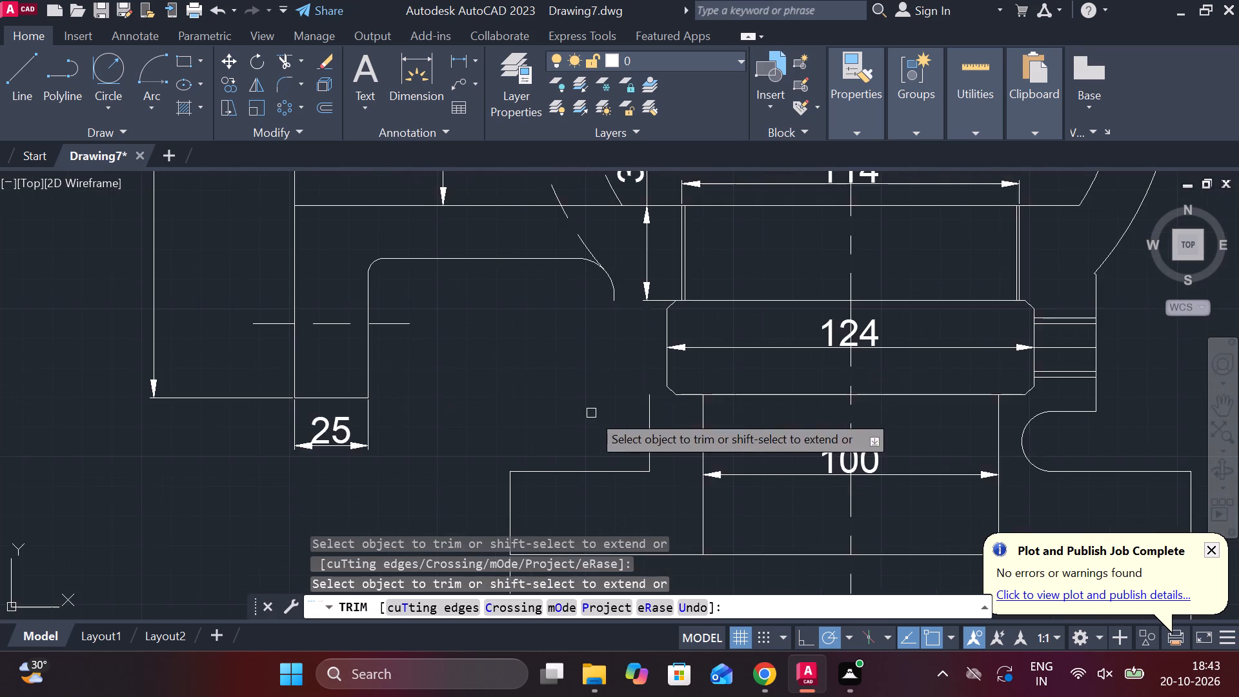
pyautogui.moveTo(591, 413); pyautogui.dragTo(549, 461, button='middle')
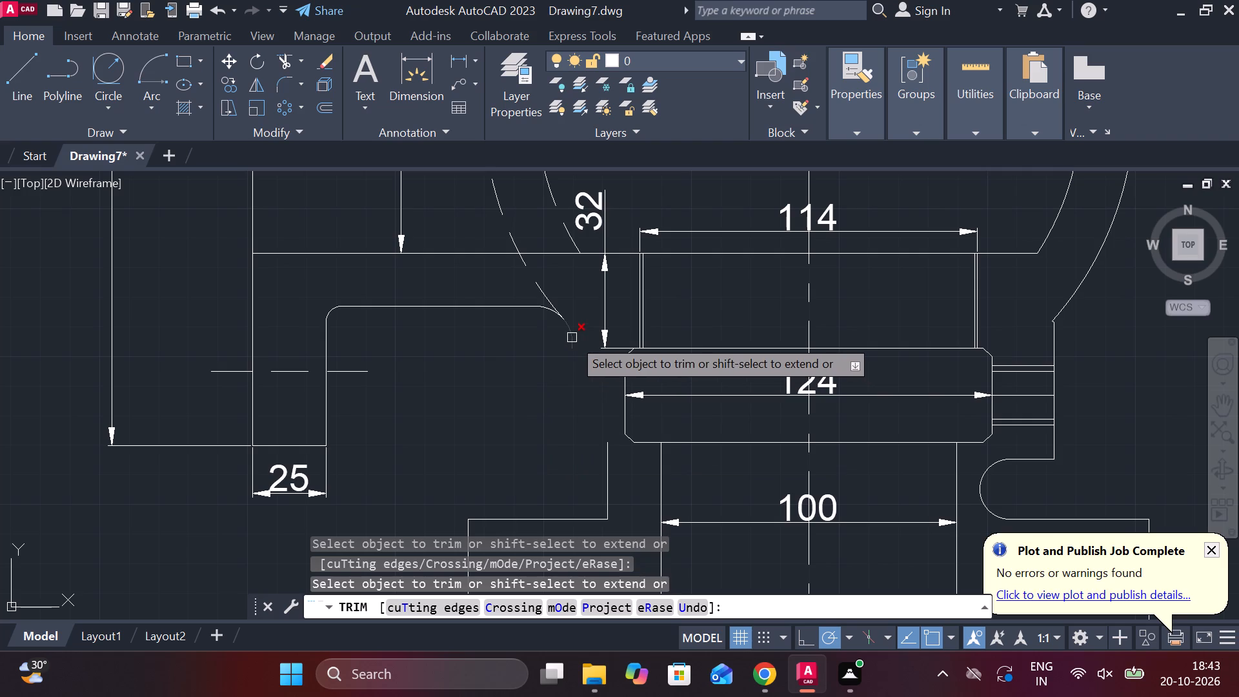
pyautogui.click(572, 338)
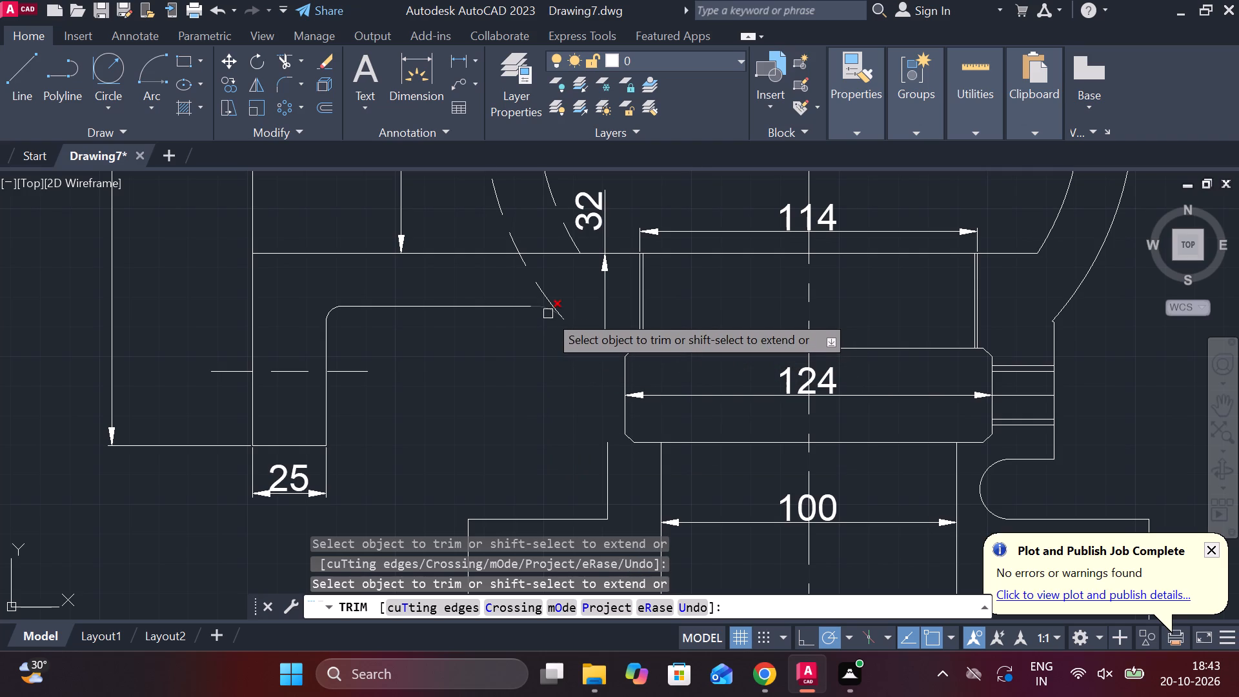
pyautogui.click(548, 314)
pyautogui.press('Escape')
# Stretch the left branch's lower edge line horizontally toward the centreline, past the dashed curve.
pyautogui.click(516, 306)
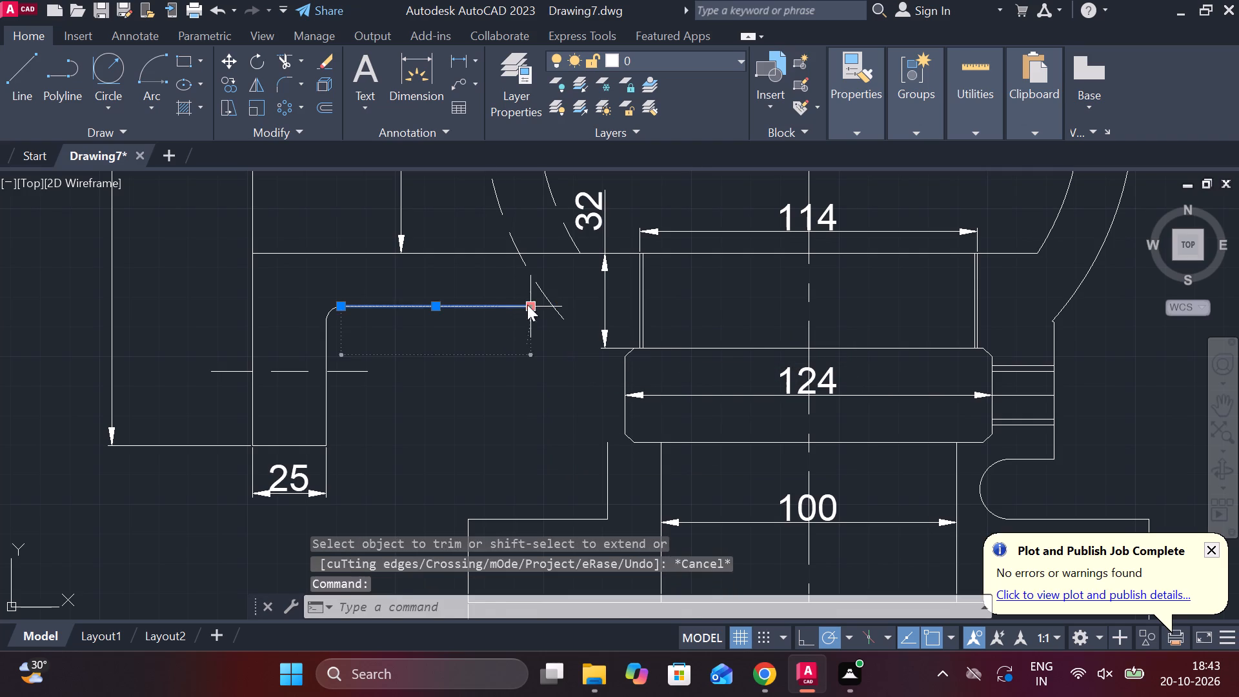
pyautogui.click(527, 305)
pyautogui.click(592, 305)
pyautogui.press('Escape')
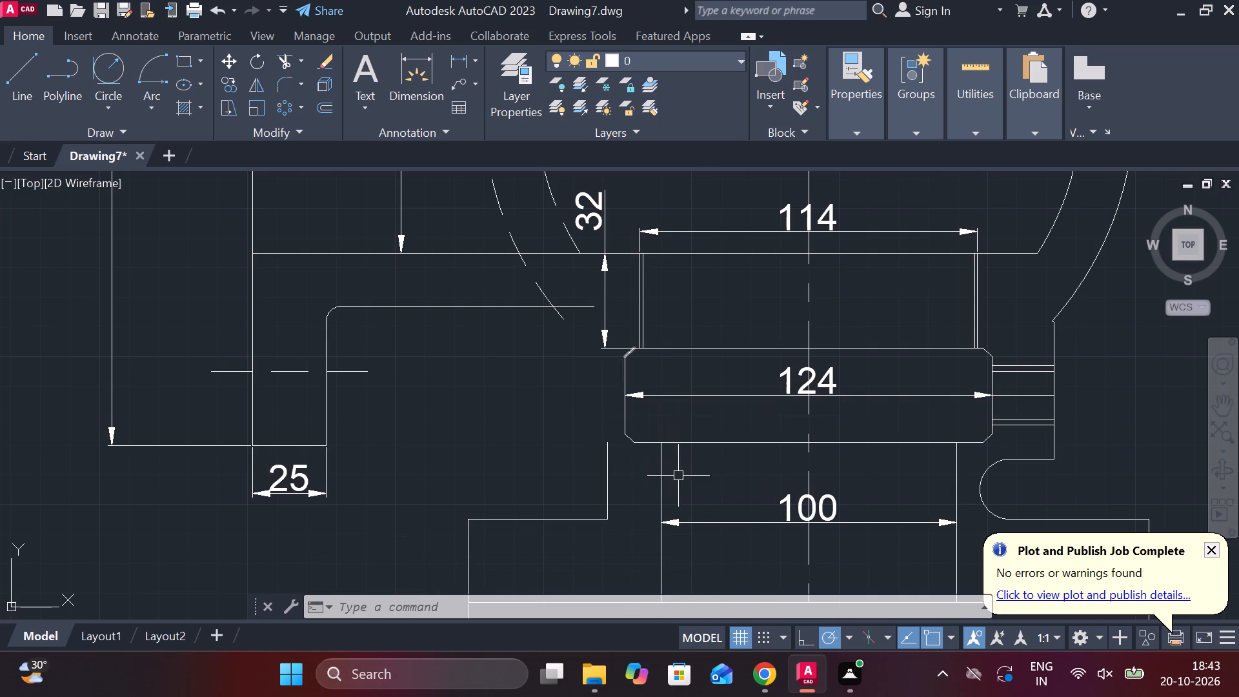
# Offset the left vertical edge of the chamfered recess 18 units outward, away from the centreline.
pyautogui.click(624, 393)
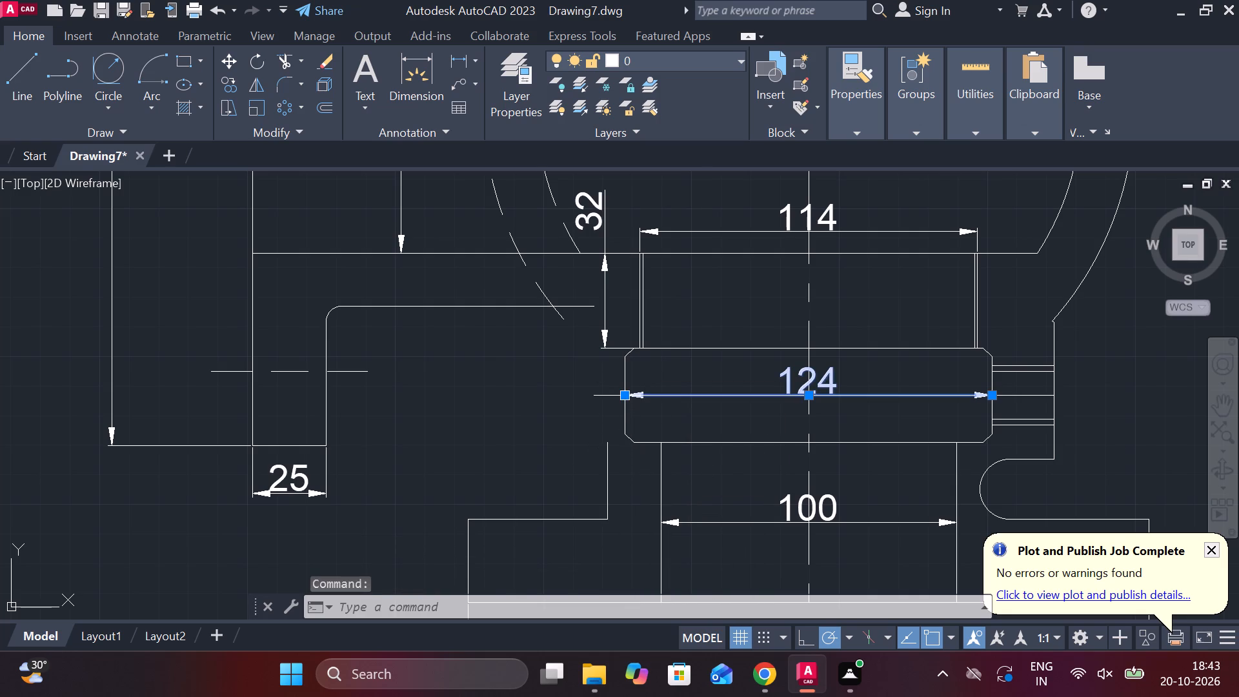
pyautogui.press('Escape')
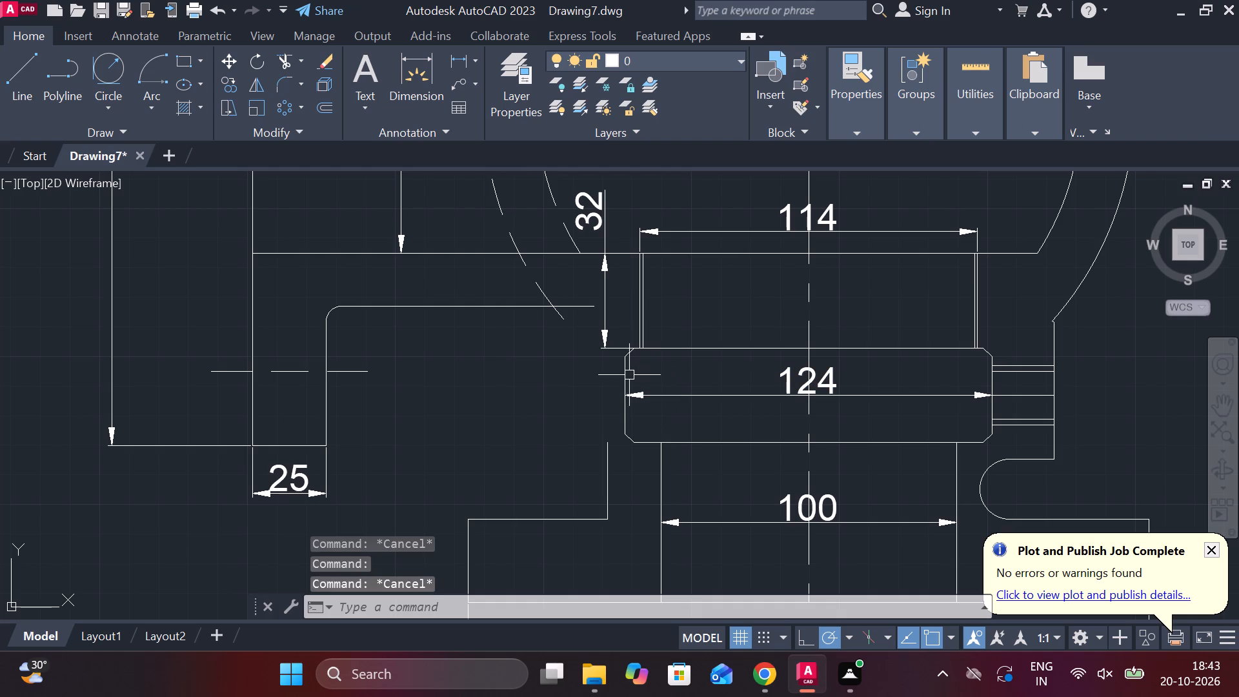
pyautogui.click(629, 375)
pyautogui.press('o')
pyautogui.press('Return')
pyautogui.press('Return')
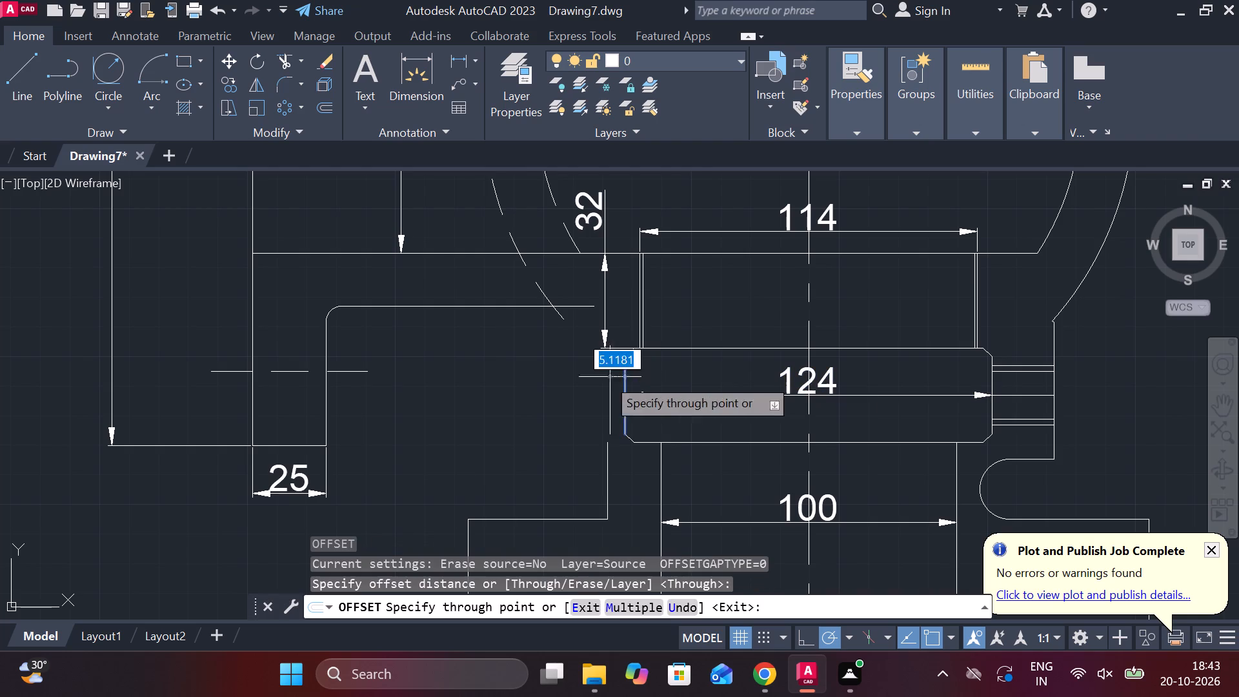
pyautogui.write('18')
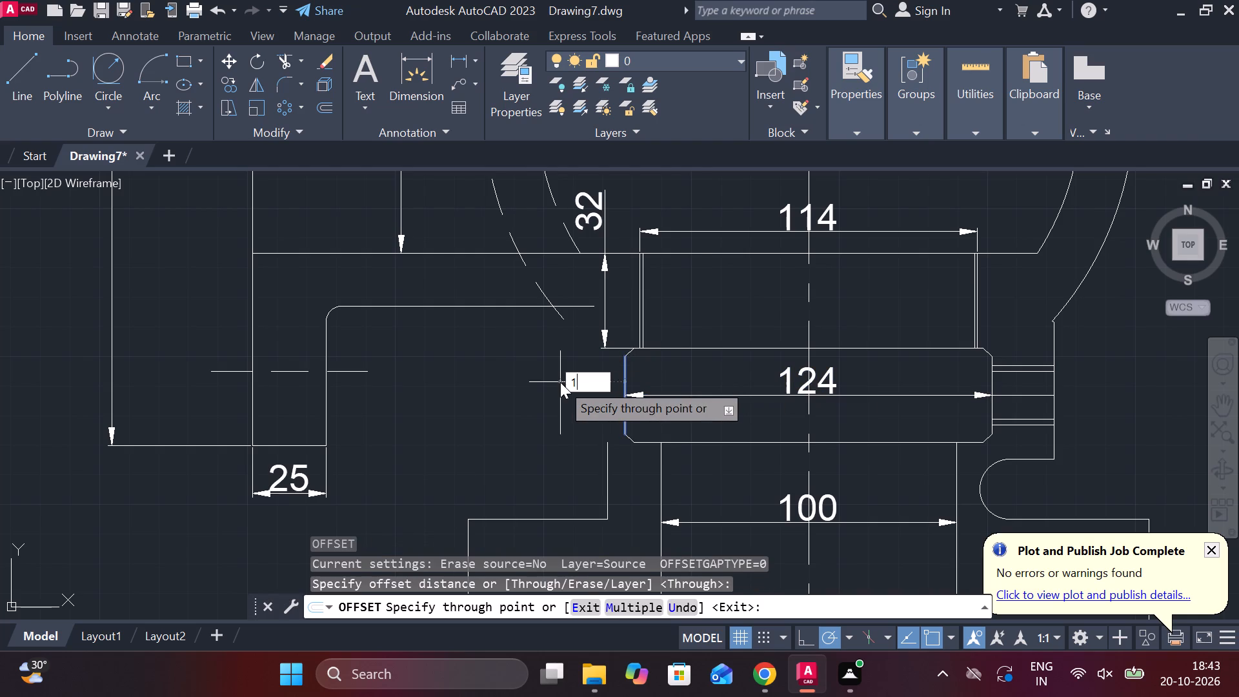
pyautogui.press('Return')
pyautogui.scroll(1, 511, 390)
pyautogui.middleClick(511, 390)
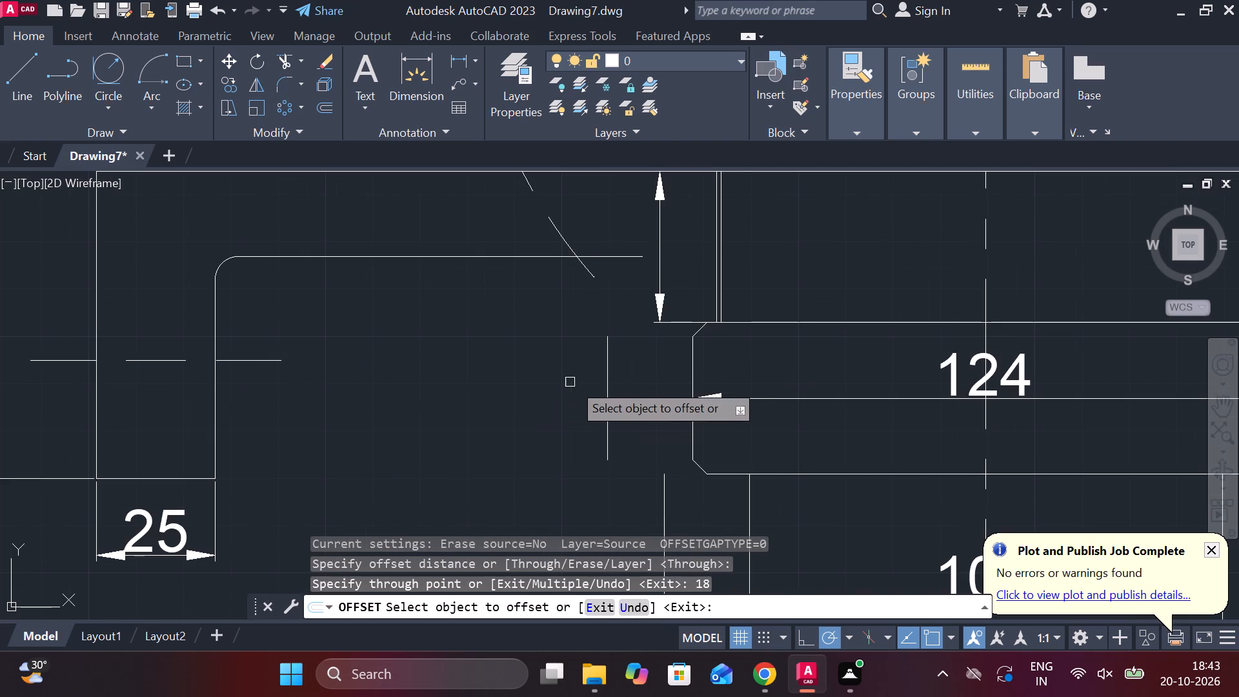
pyautogui.press('Escape')
# Lengthen the offset line beside the recess about 23 units upward past the branch's lower edge and about 12 units downward.
pyautogui.click(603, 350)
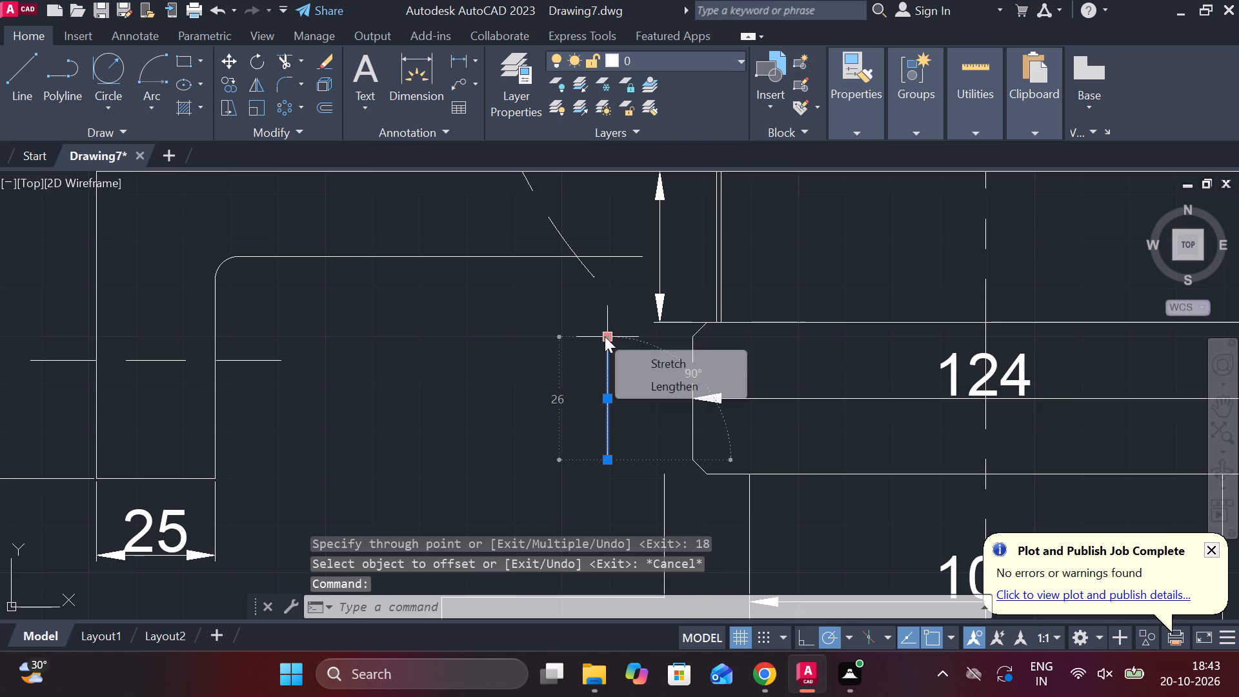
pyautogui.click(648, 385)
pyautogui.click(599, 228)
pyautogui.press('Escape')
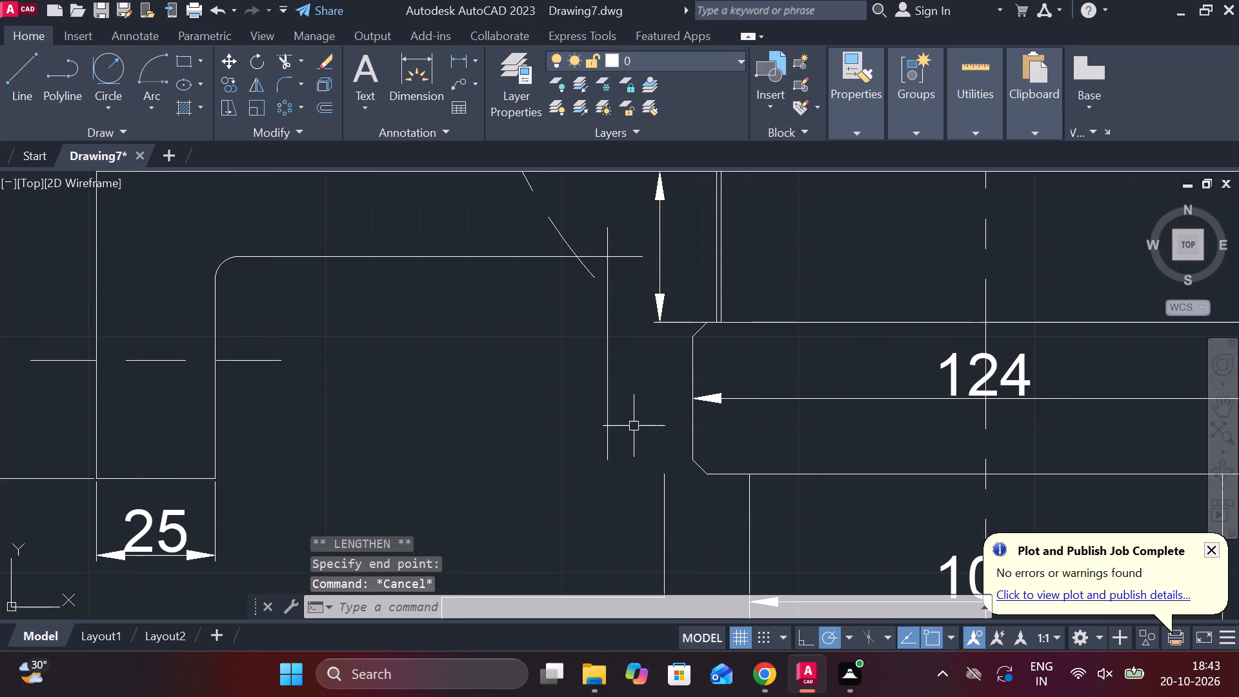
pyautogui.click(605, 414)
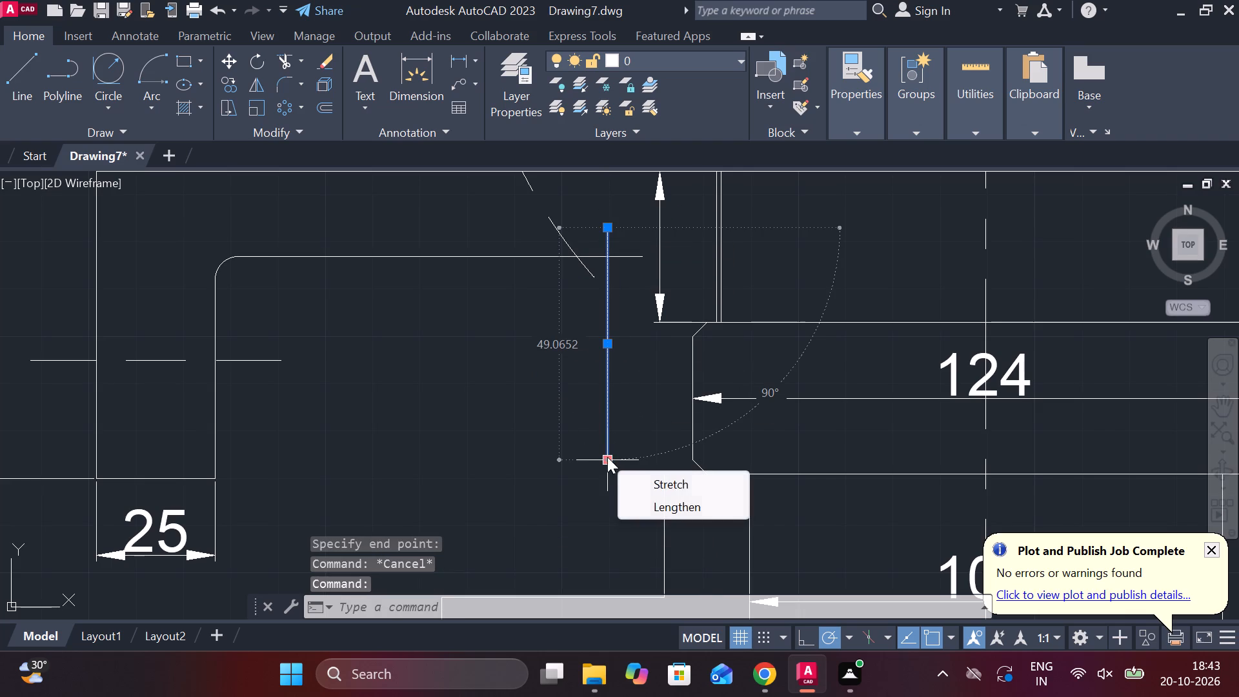
pyautogui.click(630, 502)
pyautogui.moveTo(623, 491); pyautogui.dragTo(612, 436, button='middle')
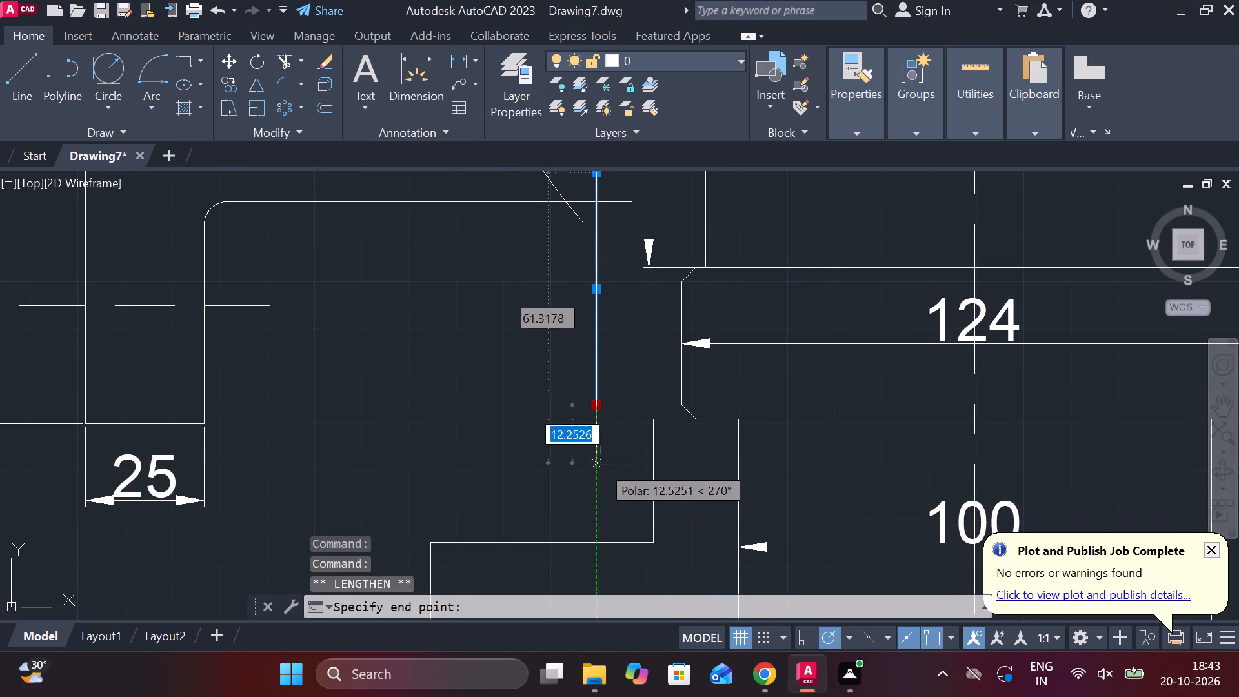
pyautogui.click(601, 463)
pyautogui.press('Escape')
# Draw a horizontal line from the top of the left neck edge outward past the offset outer wall line.
pyautogui.press('l')
pyautogui.press('Return')
pyautogui.click(652, 425)
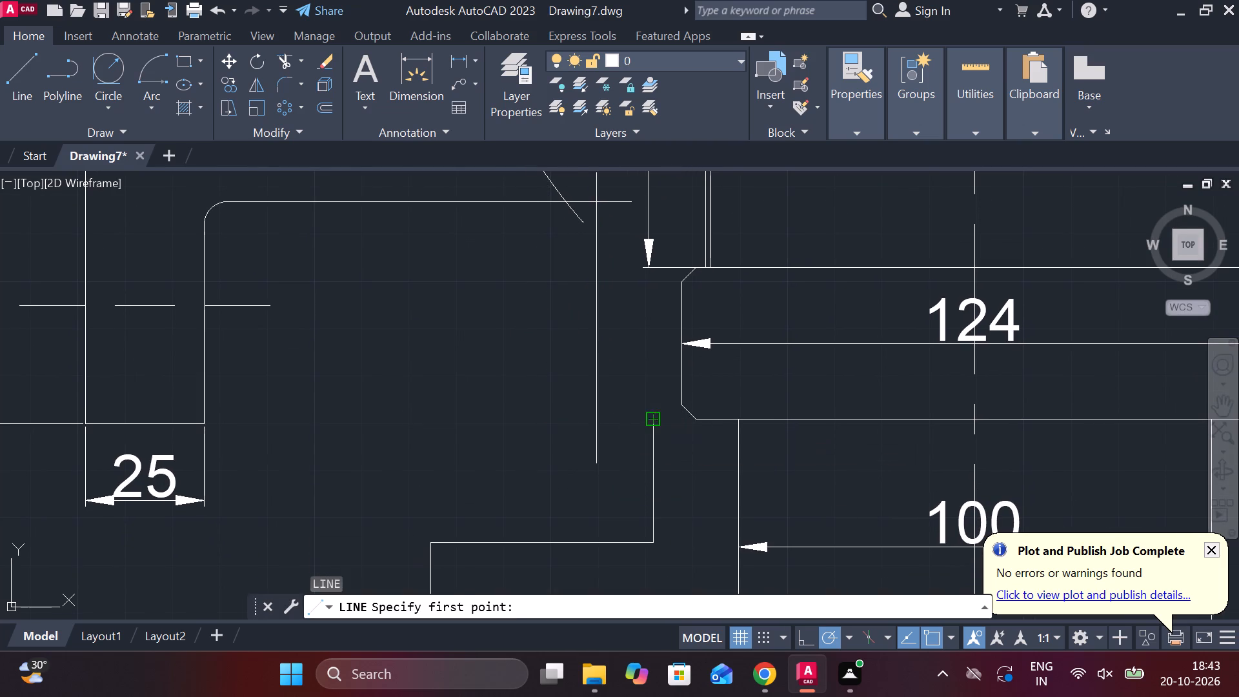
pyautogui.click(569, 425)
pyautogui.press('Escape')
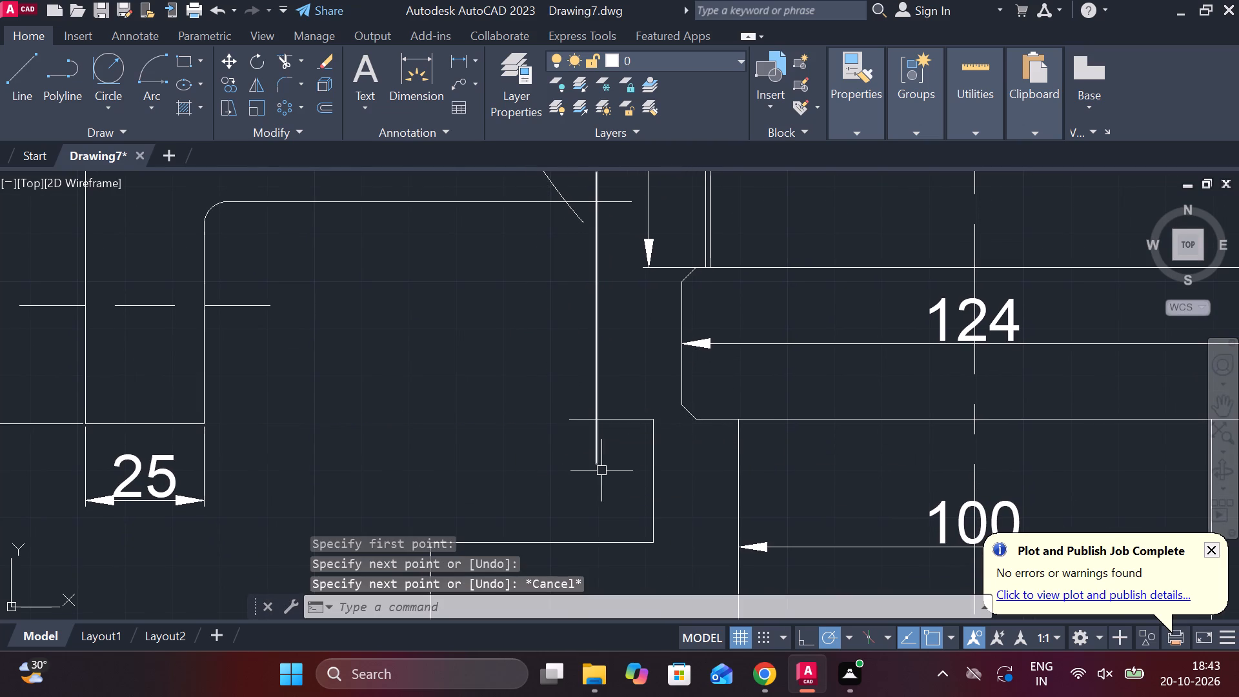
# Trim the offset wall line below the new horizontal ledge and the ledge's stub beyond the wall line.
pyautogui.write('tr')
pyautogui.press('space')
pyautogui.click(600, 452)
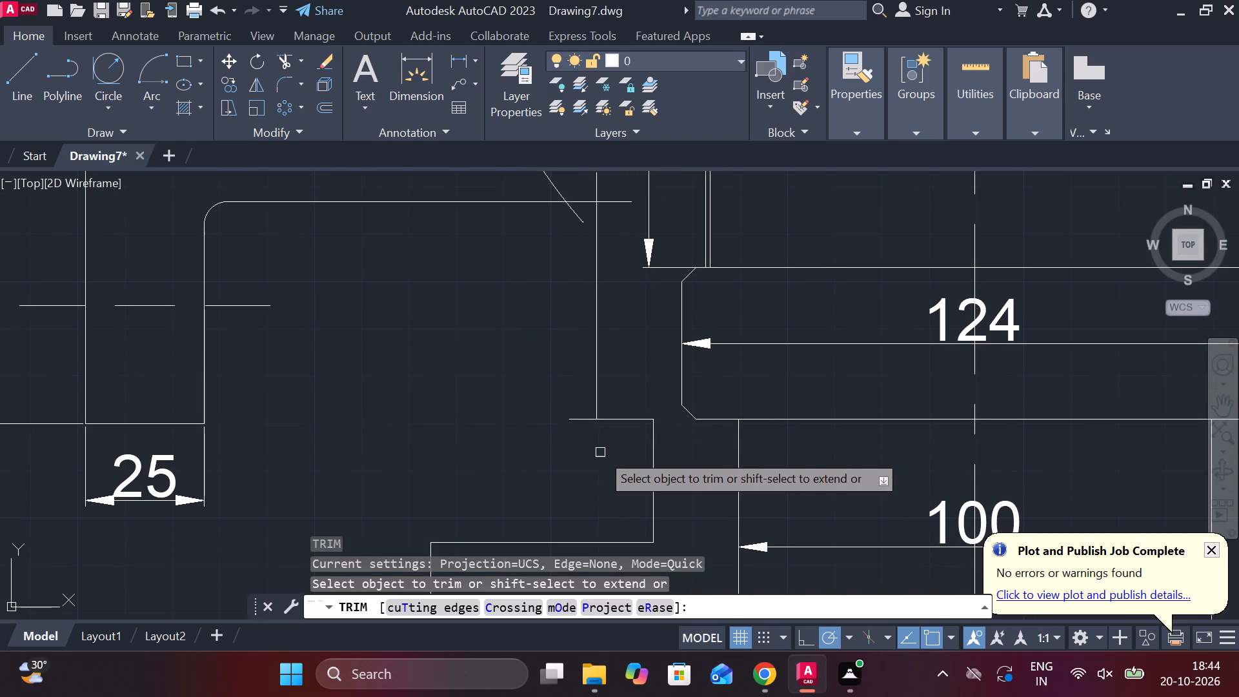
pyautogui.click(587, 426)
pyautogui.click(582, 417)
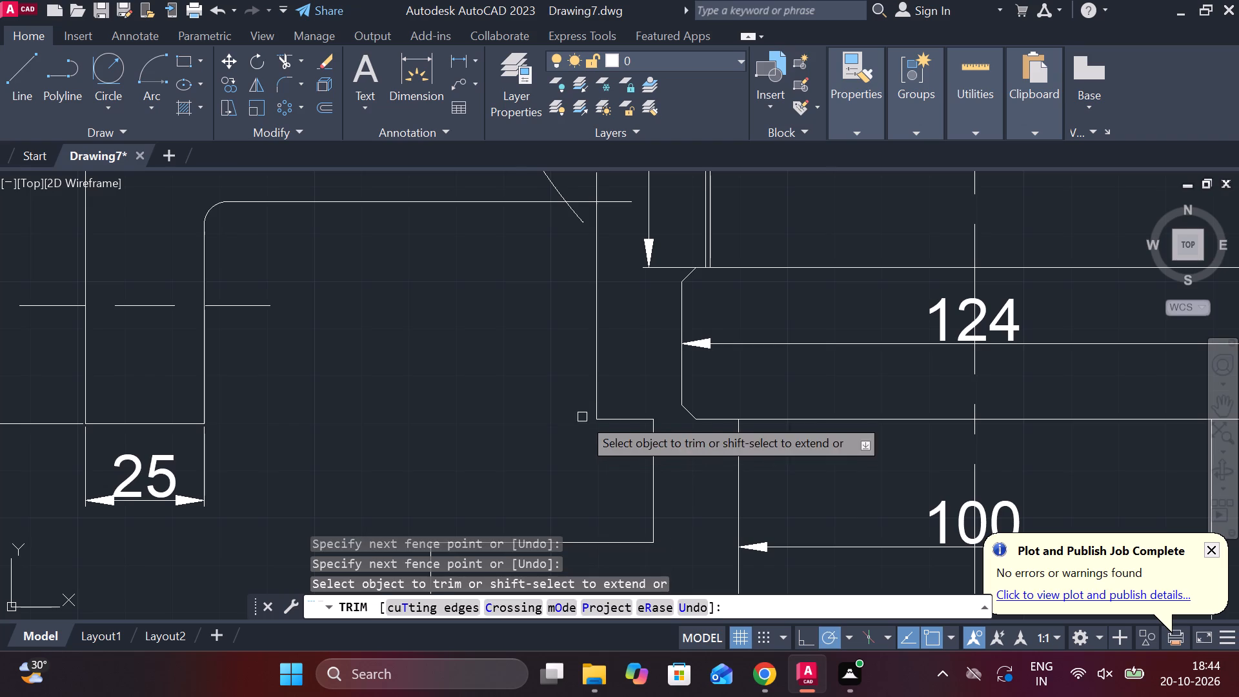
# Trim the overshoots where the left branch's lower edge meets the top of the offset outer wall line.
pyautogui.scroll(-1, 576, 406)
pyautogui.moveTo(545, 376); pyautogui.dragTo(596, 516, button='middle')
pyautogui.scroll(1, 642, 401)
pyautogui.click(656, 429)
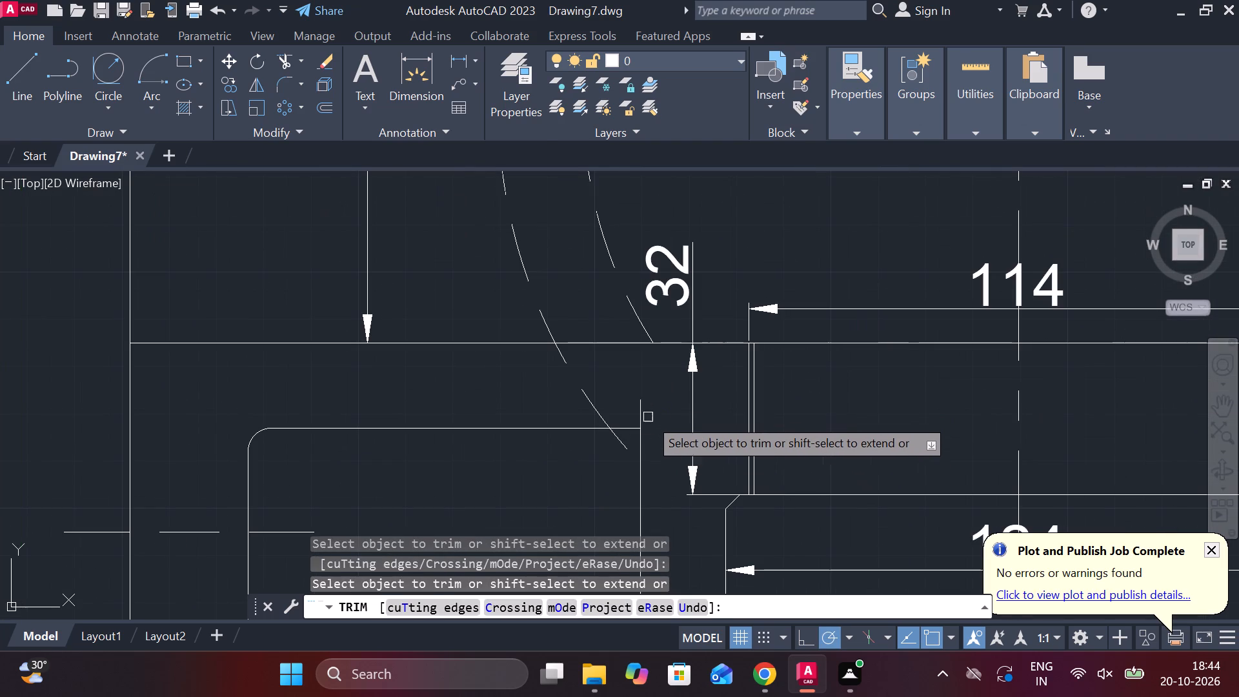
pyautogui.click(641, 412)
pyautogui.scroll(-1, 603, 472)
pyautogui.moveTo(583, 478); pyautogui.dragTo(583, 409, button='middle')
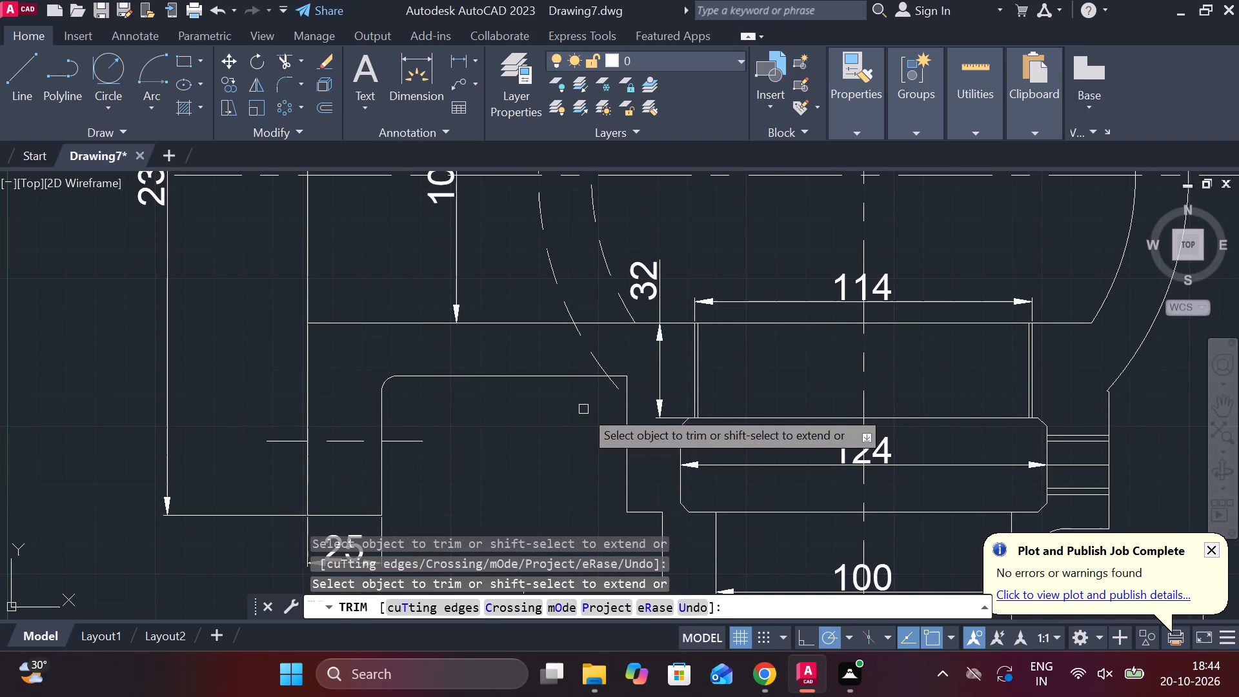
pyautogui.scroll(1, 583, 409)
pyautogui.press('Escape')
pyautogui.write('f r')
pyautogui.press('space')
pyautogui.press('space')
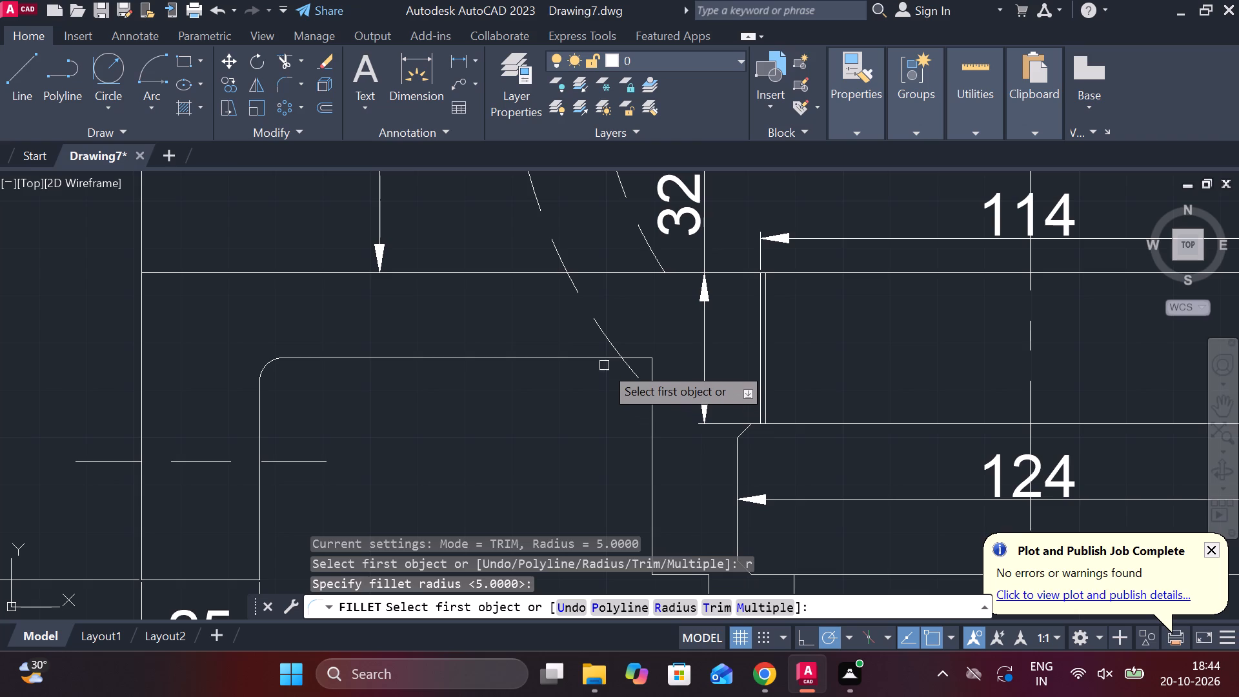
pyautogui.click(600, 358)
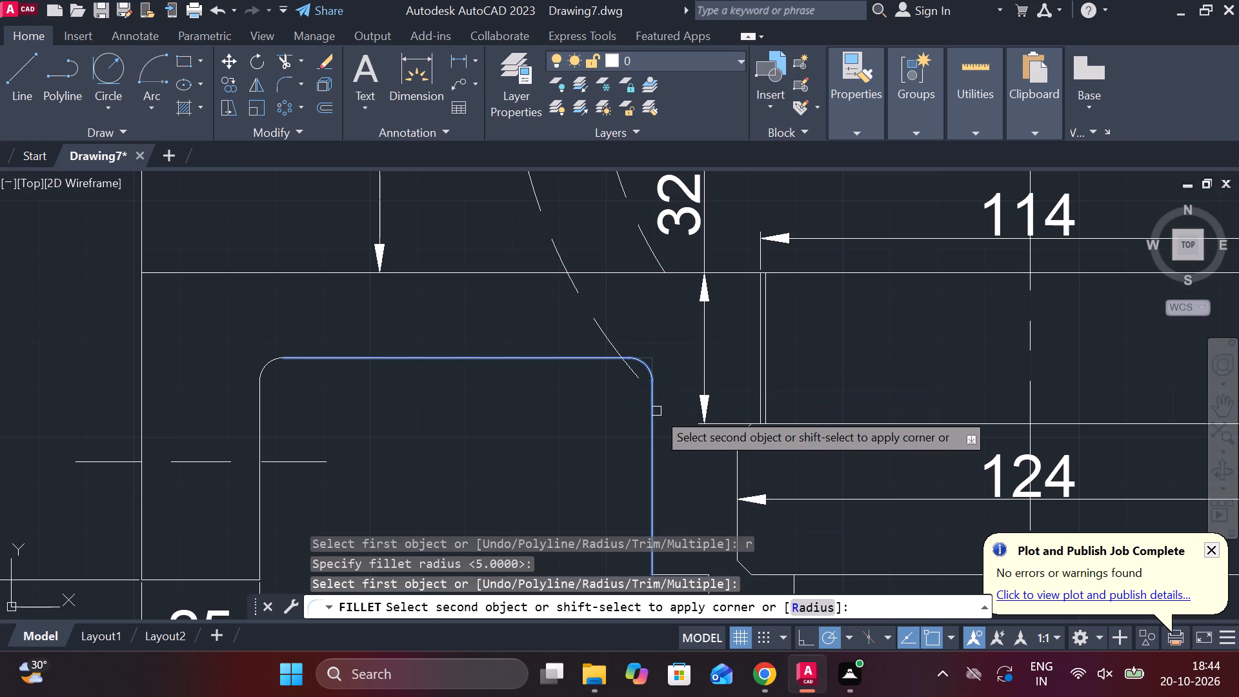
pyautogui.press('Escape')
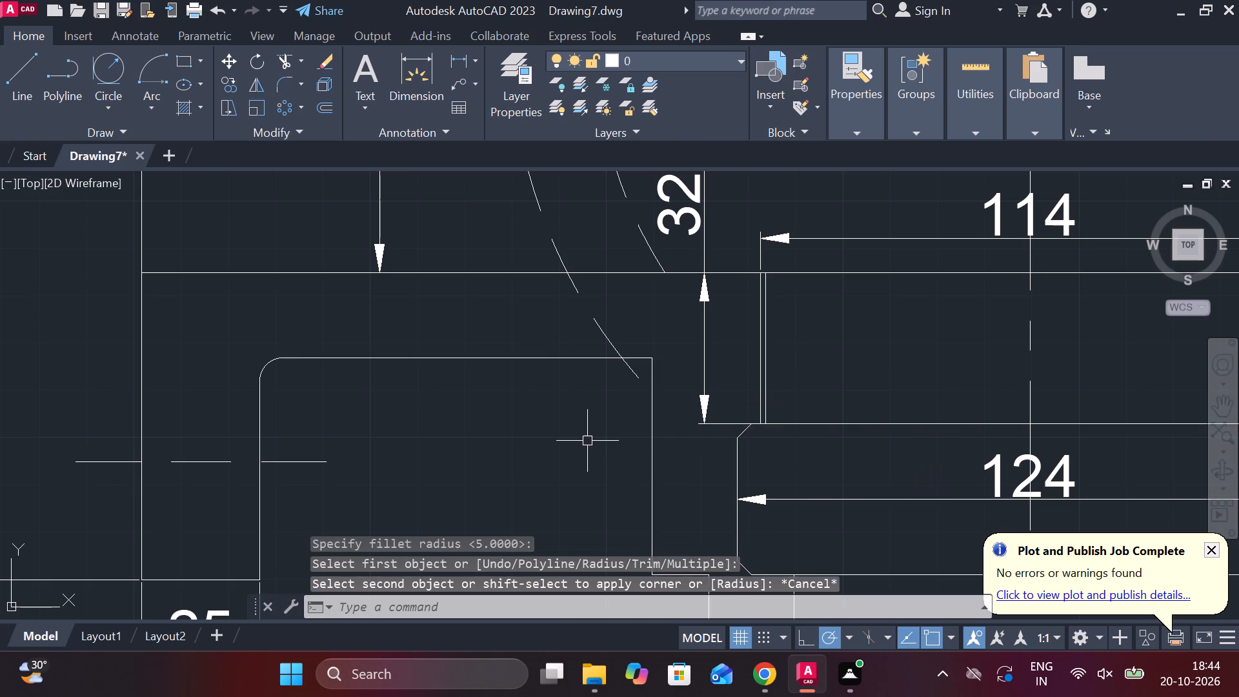
# Fillet the corner between the left branch's lower edge and the outer wall line with radius 10.
pyautogui.write('f r')
pyautogui.press('space')
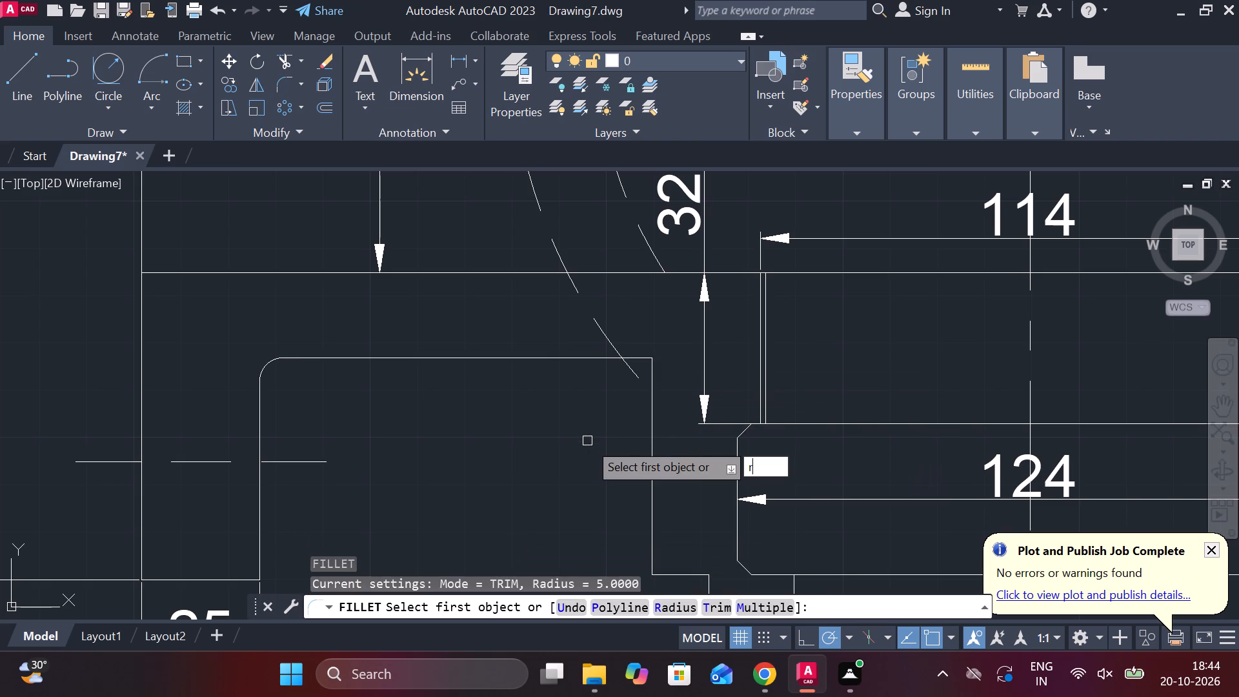
pyautogui.press('1')
pyautogui.press('0')
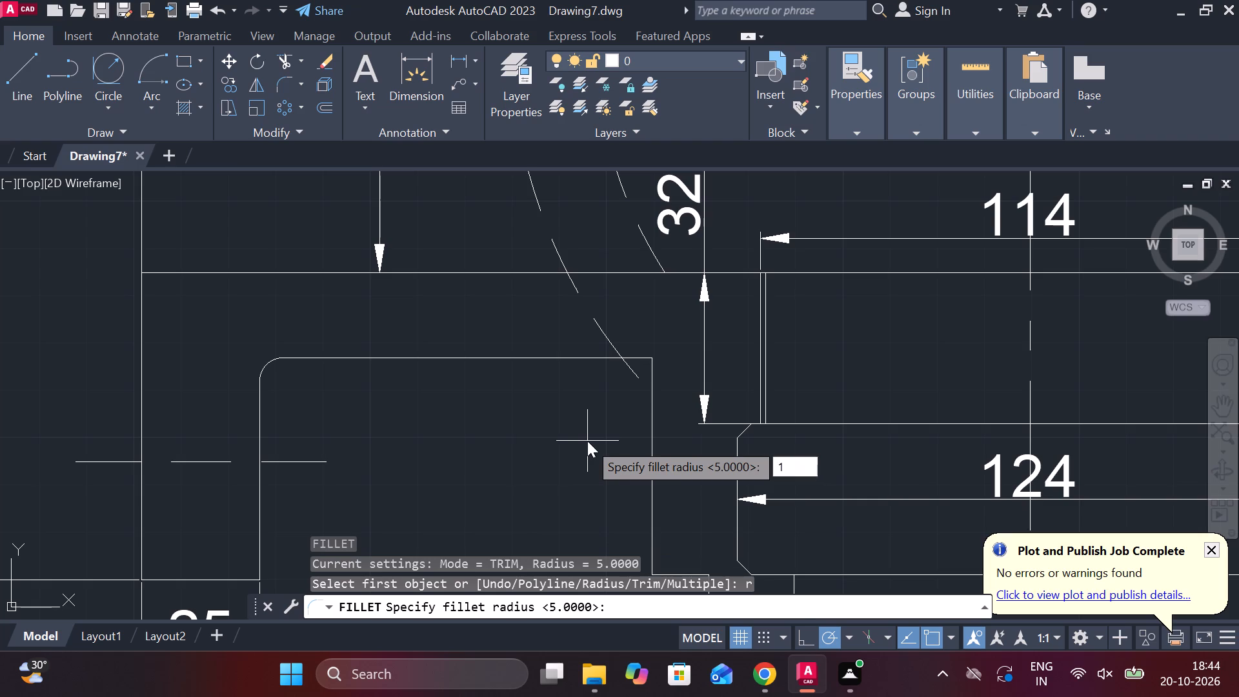
pyautogui.press('Return')
pyautogui.click(592, 362)
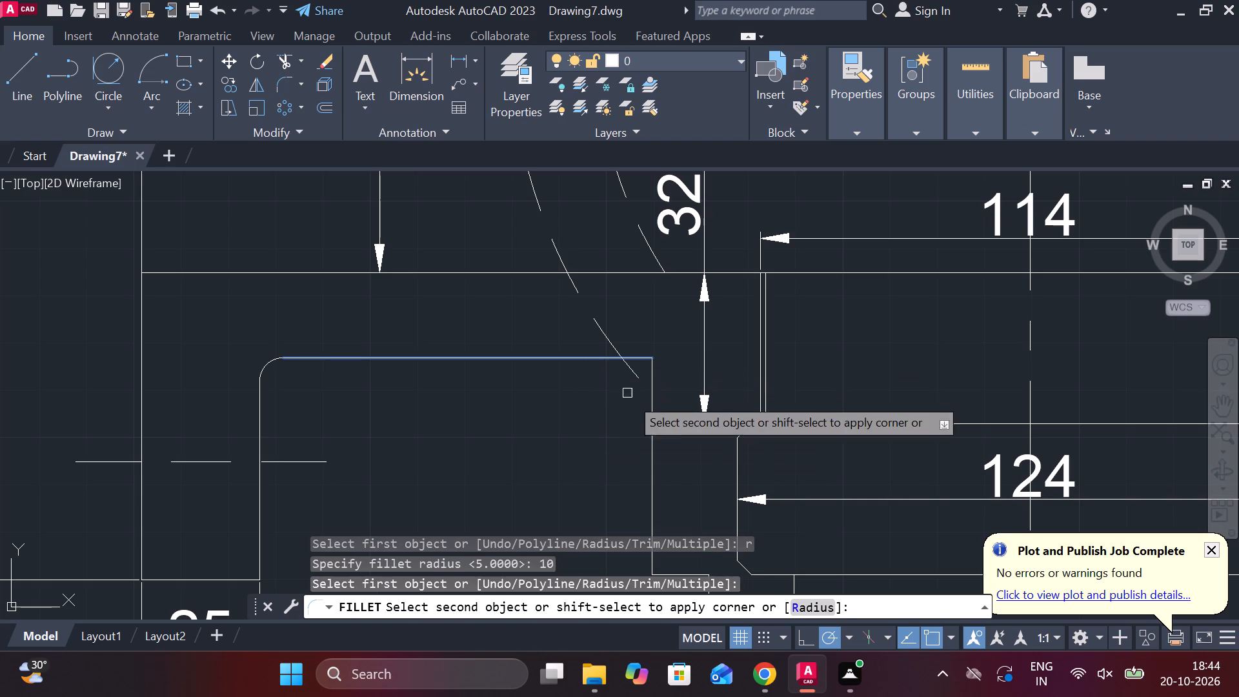
pyautogui.click(651, 418)
# Trim the end of the dashed curve that overhangs inside the new rounded corner below the left branch.
pyautogui.scroll(-1, 655, 437)
pyautogui.scroll(1, 632, 433)
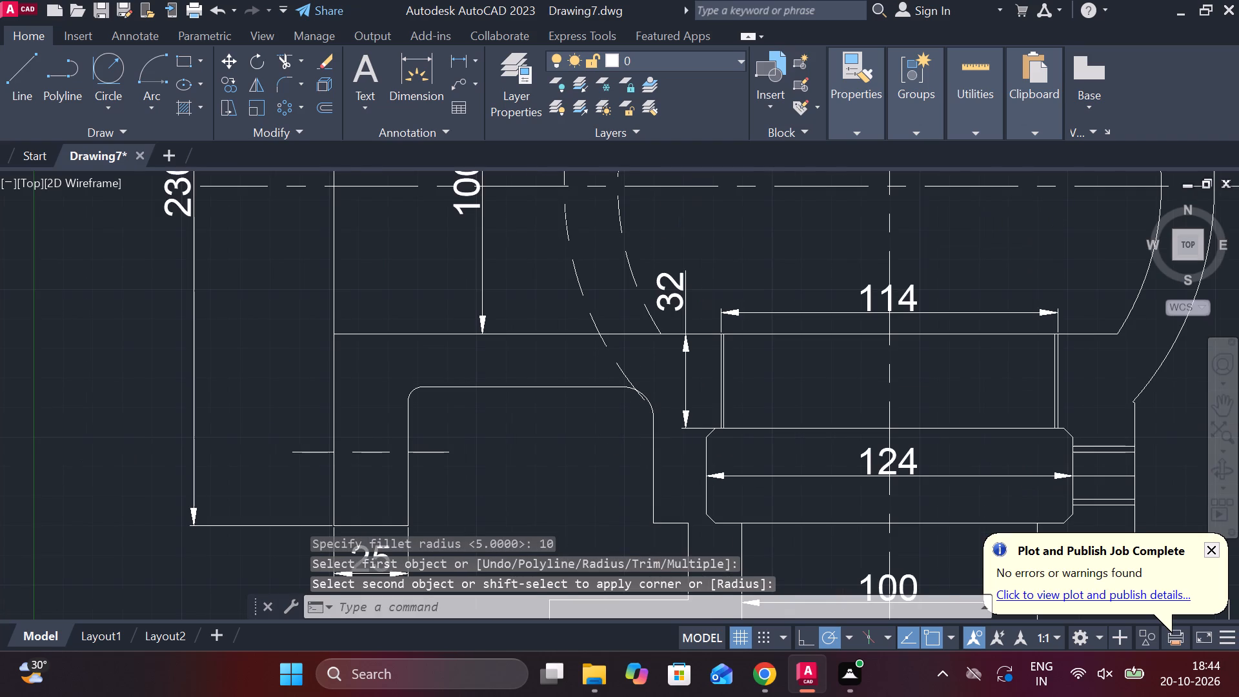
pyautogui.moveTo(638, 429); pyautogui.dragTo(625, 498, button='middle')
pyautogui.scroll(1, 608, 508)
pyautogui.write('tr')
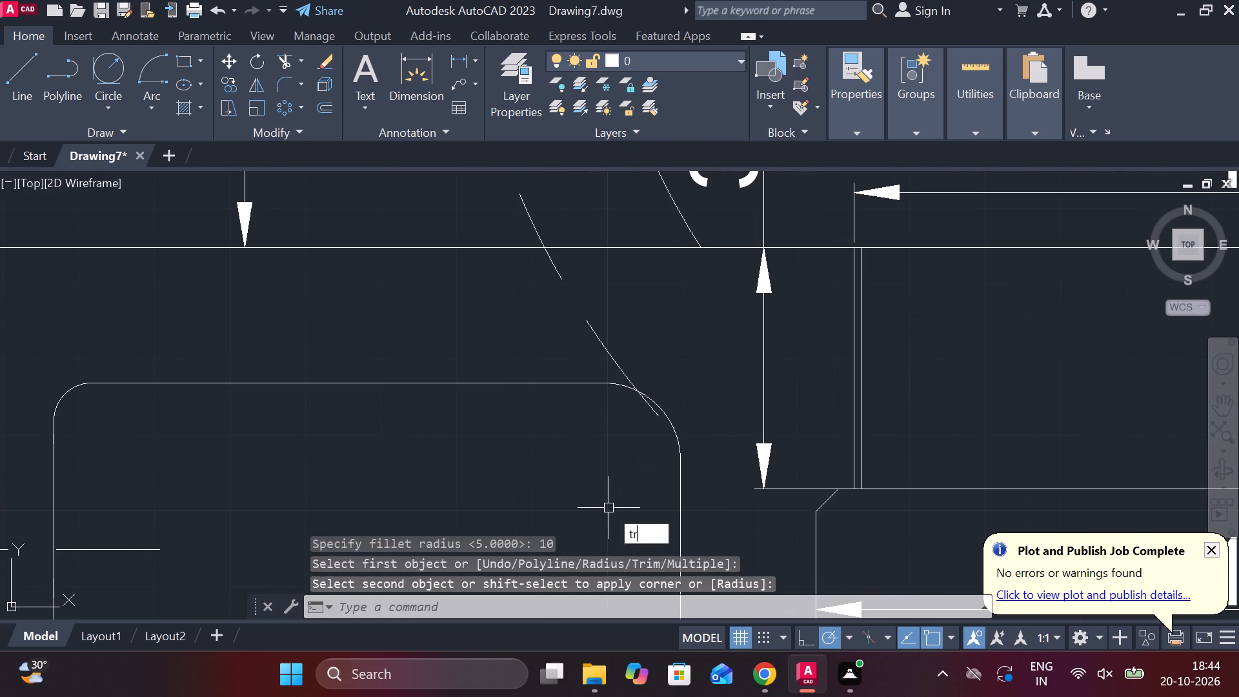
pyautogui.press('space')
pyautogui.click(655, 416)
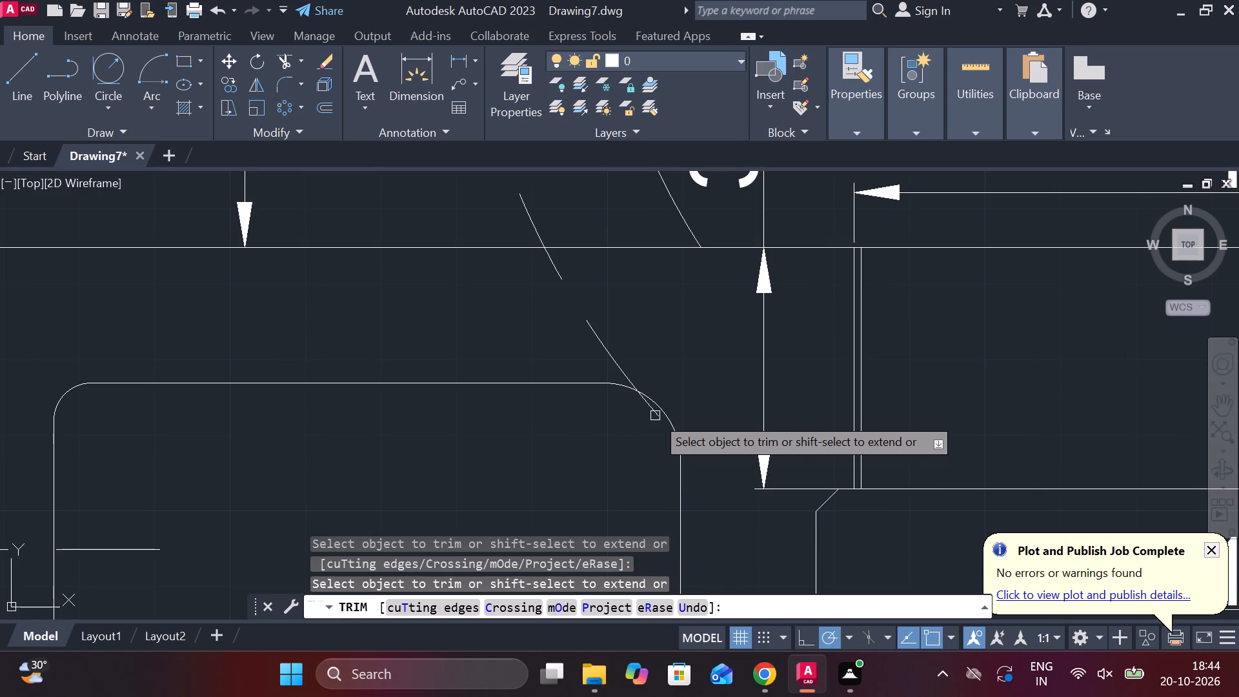
pyautogui.scroll(2, 655, 416)
pyautogui.click(652, 407)
pyautogui.scroll(-3, 652, 415)
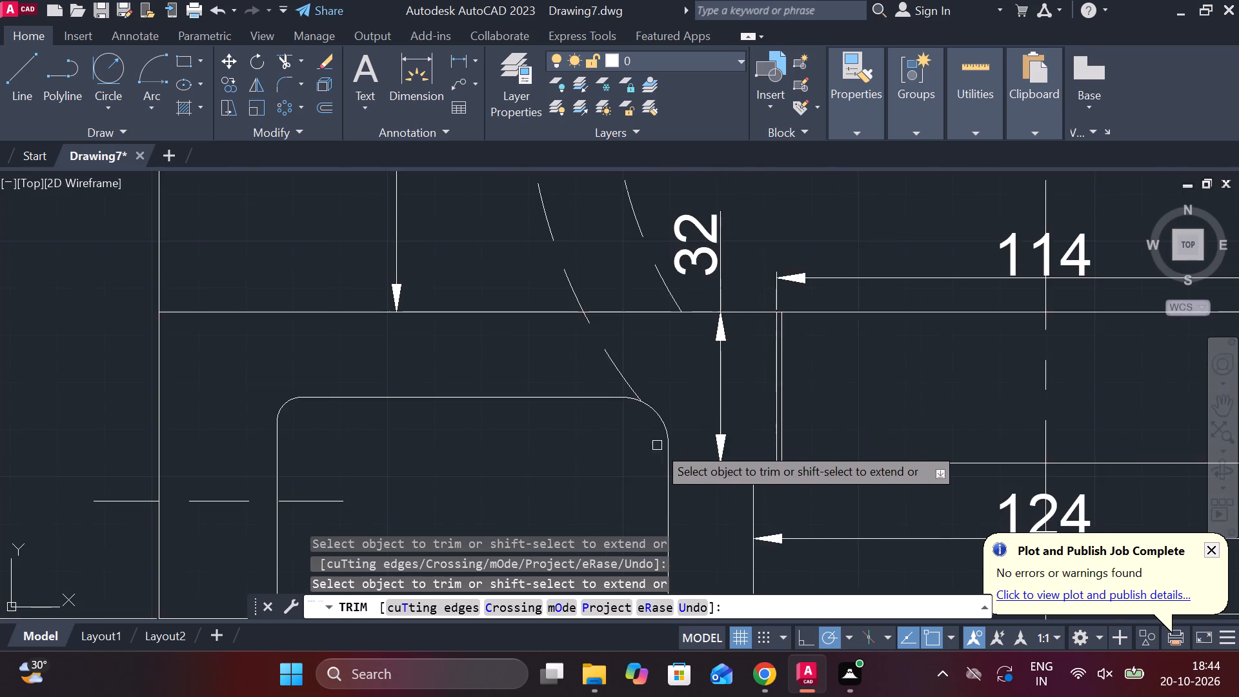
pyautogui.scroll(-2, 657, 445)
pyautogui.moveTo(616, 452); pyautogui.dragTo(614, 378, button='middle')
pyautogui.scroll(1, 644, 426)
pyautogui.moveTo(638, 423); pyautogui.dragTo(611, 386, button='middle')
pyautogui.scroll(1, 630, 416)
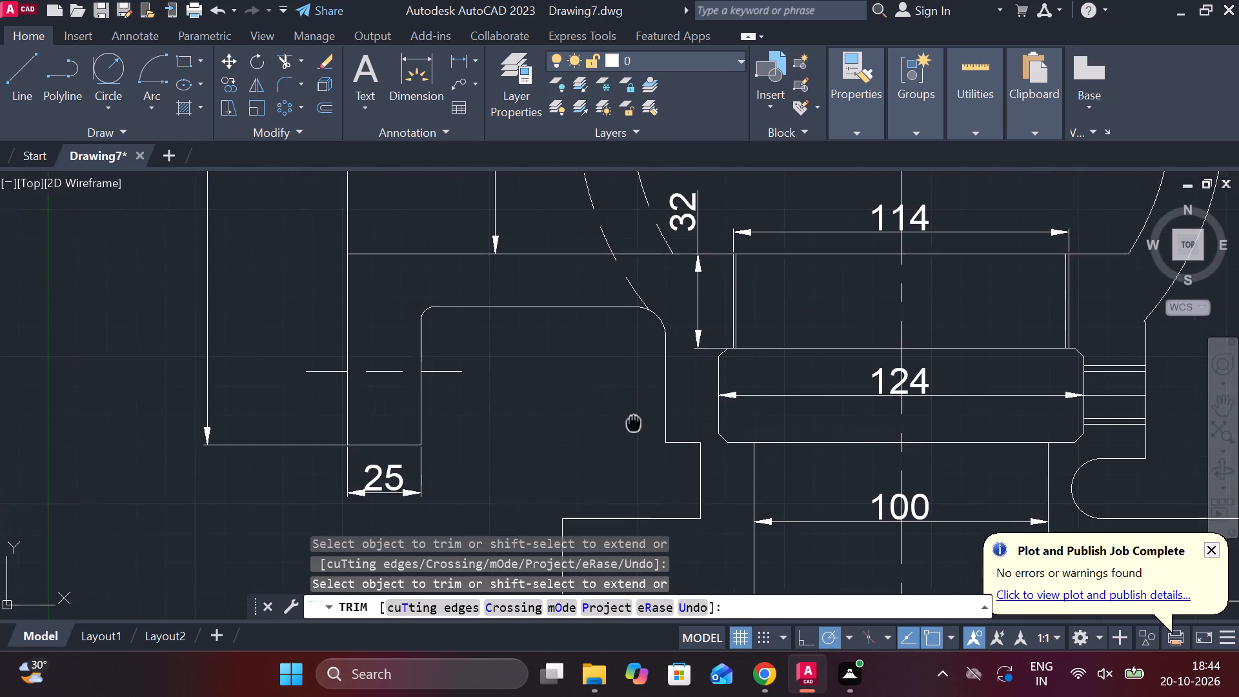
pyautogui.moveTo(611, 386); pyautogui.dragTo(579, 331, button='middle')
pyautogui.press('Escape')
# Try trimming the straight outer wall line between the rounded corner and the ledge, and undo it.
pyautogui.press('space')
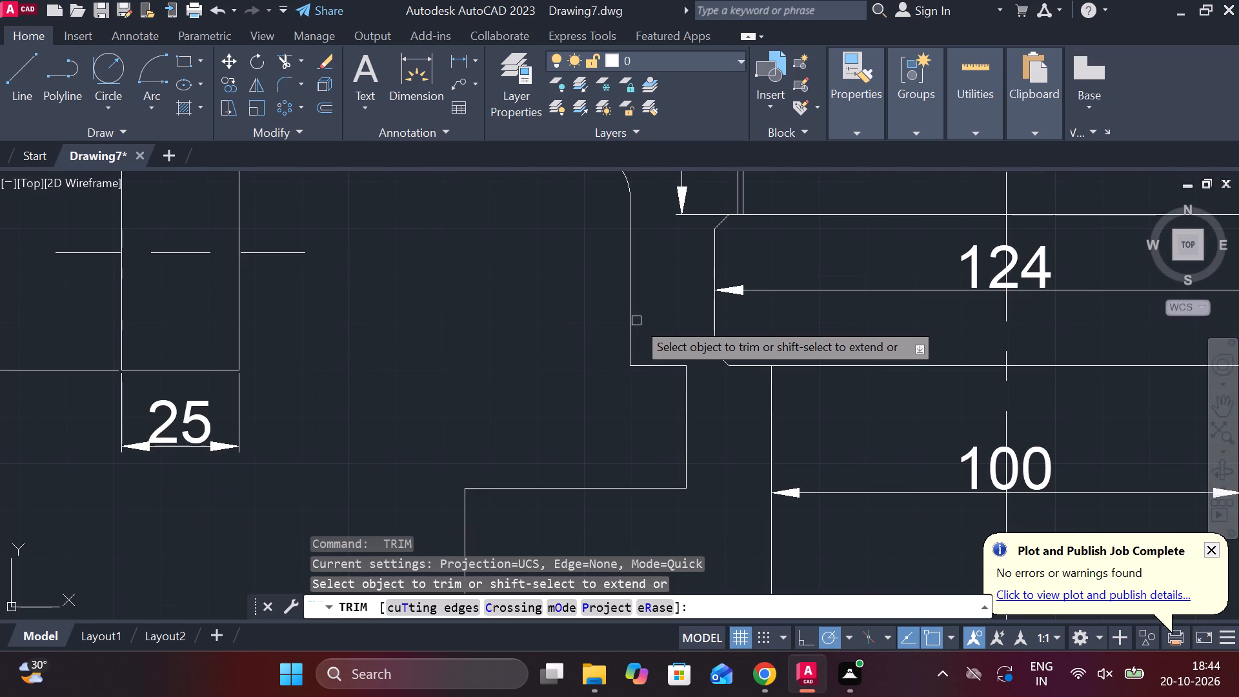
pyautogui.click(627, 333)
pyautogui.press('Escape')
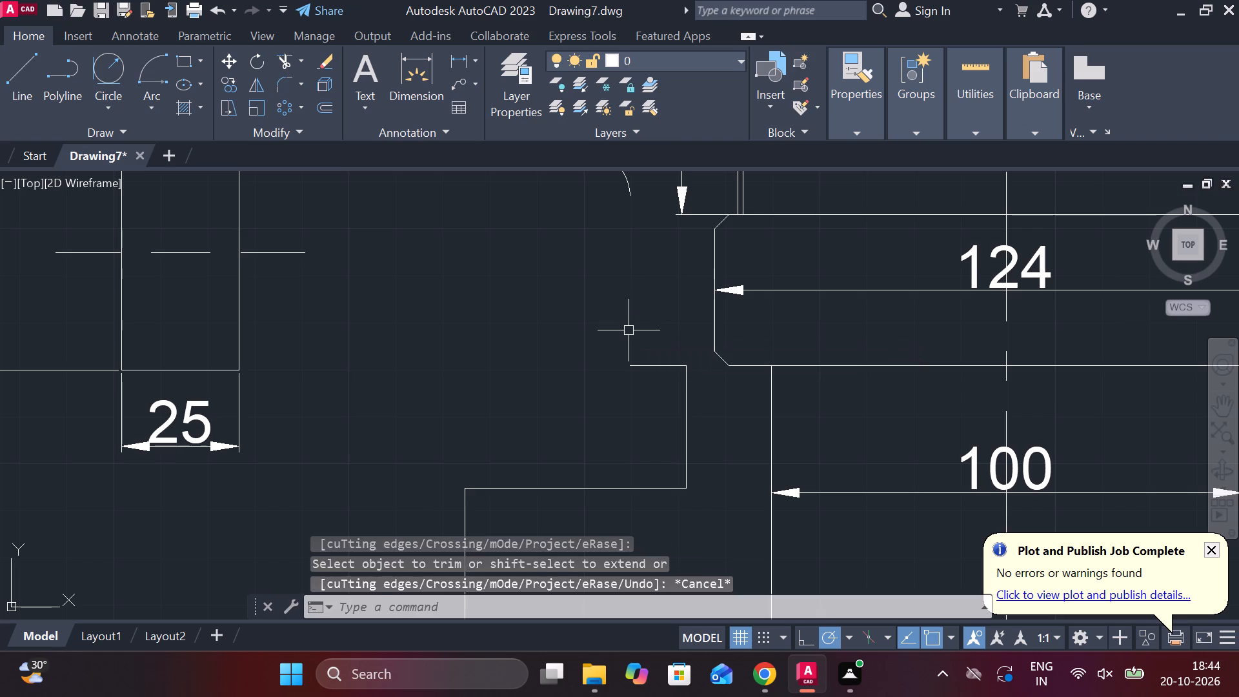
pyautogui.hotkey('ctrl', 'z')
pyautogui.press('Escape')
# Fillet the corner between the outer wall line and the horizontal ledge with radius 10.
pyautogui.write('f r')
pyautogui.press('space')
pyautogui.press('space')
pyautogui.moveTo(629, 314); pyautogui.dragTo(629, 320)
pyautogui.click(641, 367)
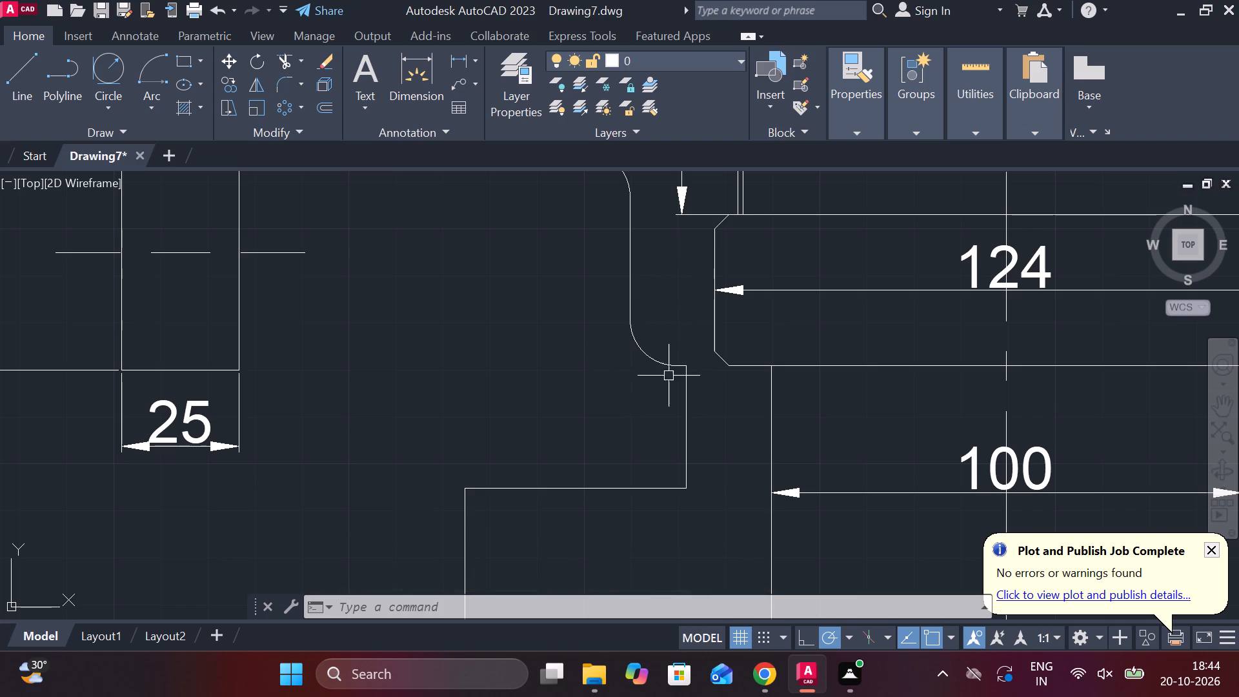
# Fillet the ledge's new arc into the vertical neck edge below it with radius 10.
pyautogui.press('space')
pyautogui.click(663, 363)
pyautogui.click(685, 401)
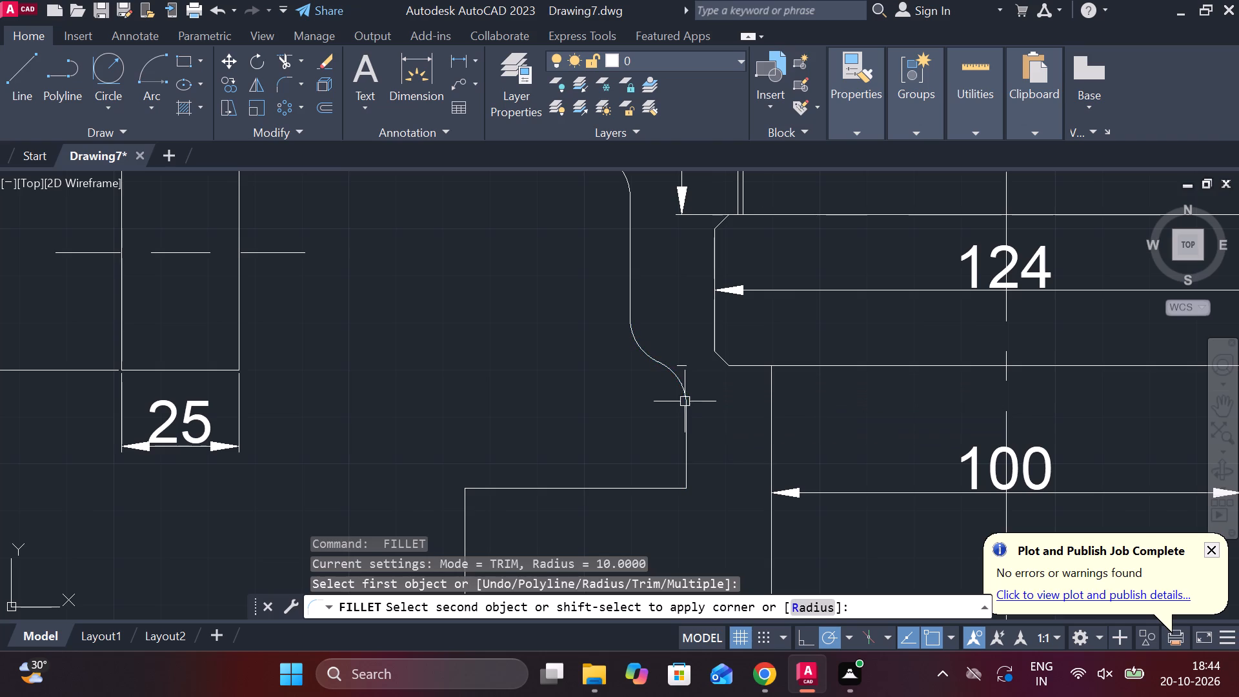
# Erase the short leftover ledge segment beside the blended arcs at the top of the left neck edge.
pyautogui.click(683, 368)
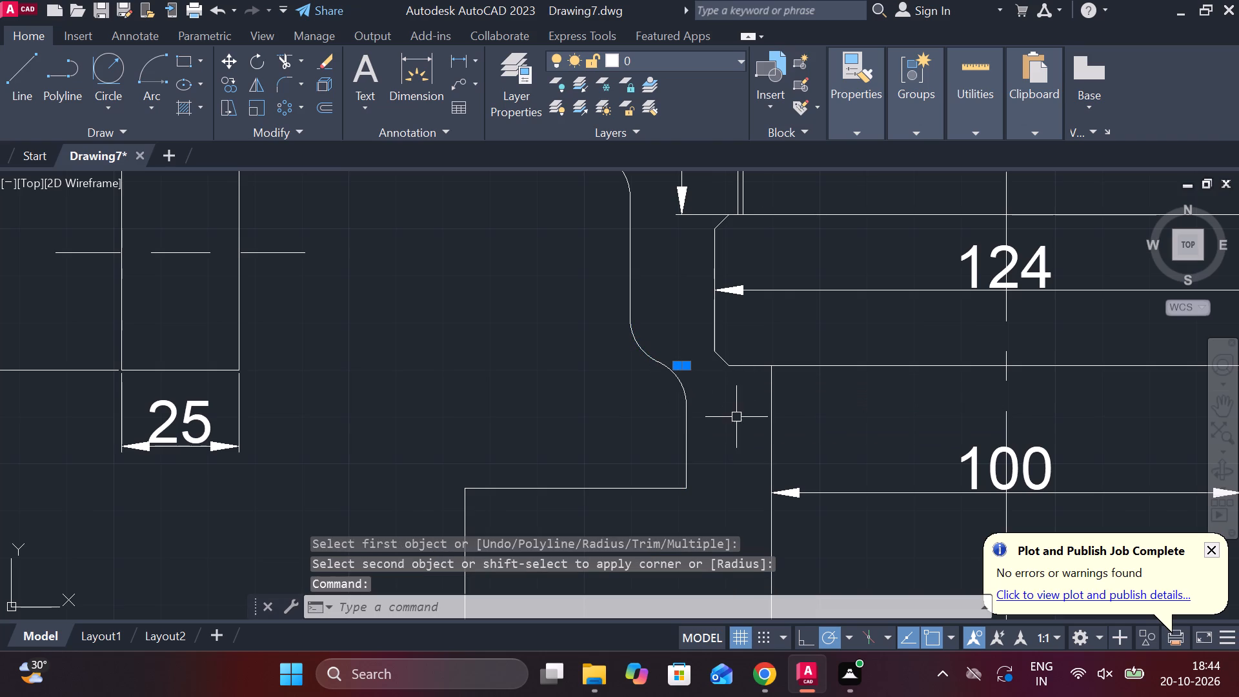
pyautogui.write('e')
pyautogui.press('space')
pyautogui.press('space')
pyautogui.press('space')
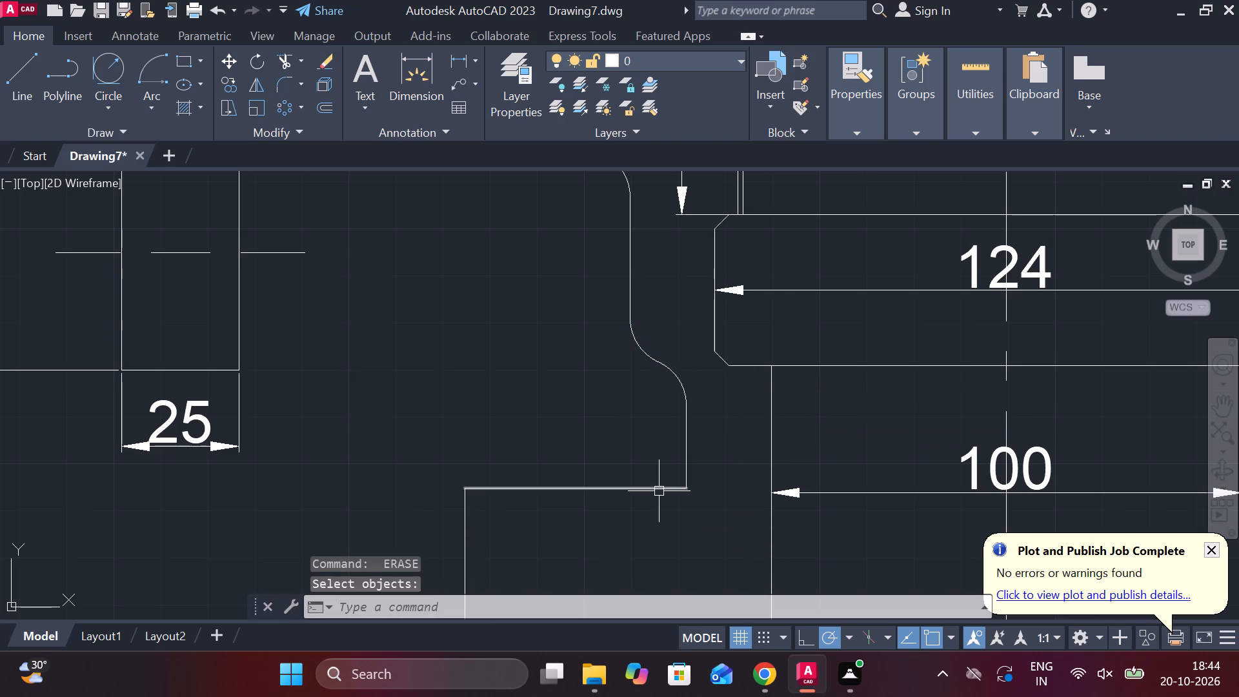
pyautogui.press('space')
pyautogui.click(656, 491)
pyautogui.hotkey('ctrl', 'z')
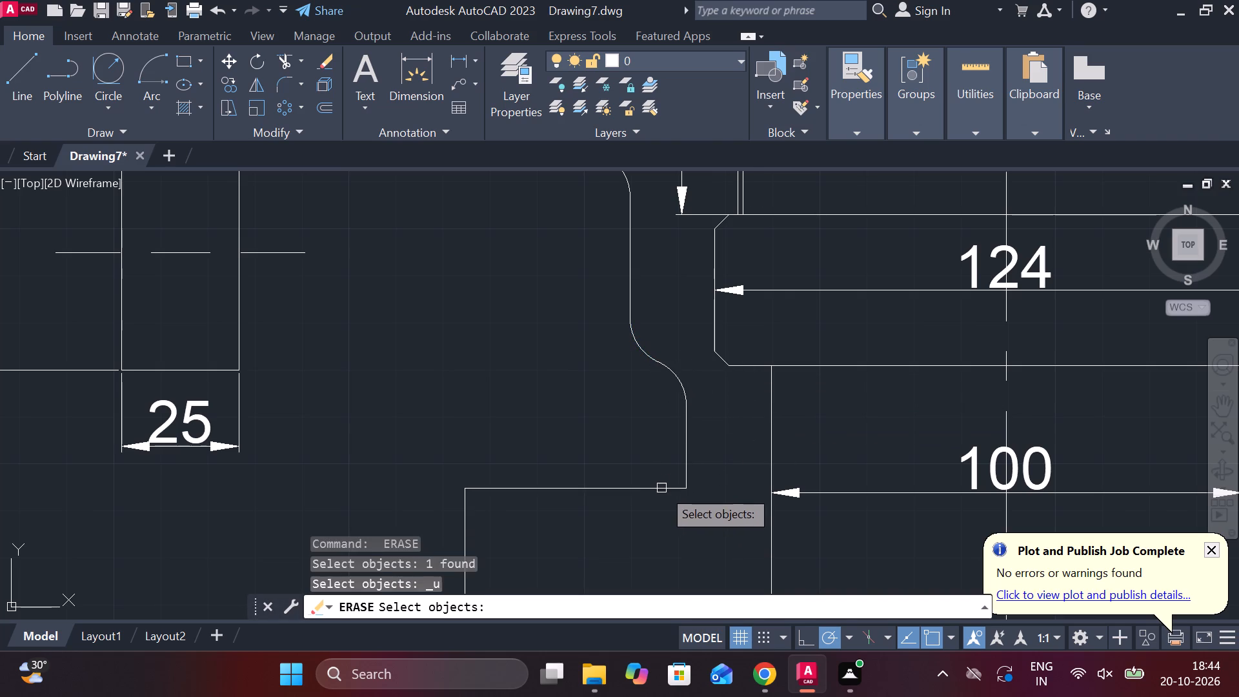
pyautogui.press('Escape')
# Fillet the corner between the left neck edge and the base flange's top edge with radius 10.
pyautogui.write('f r')
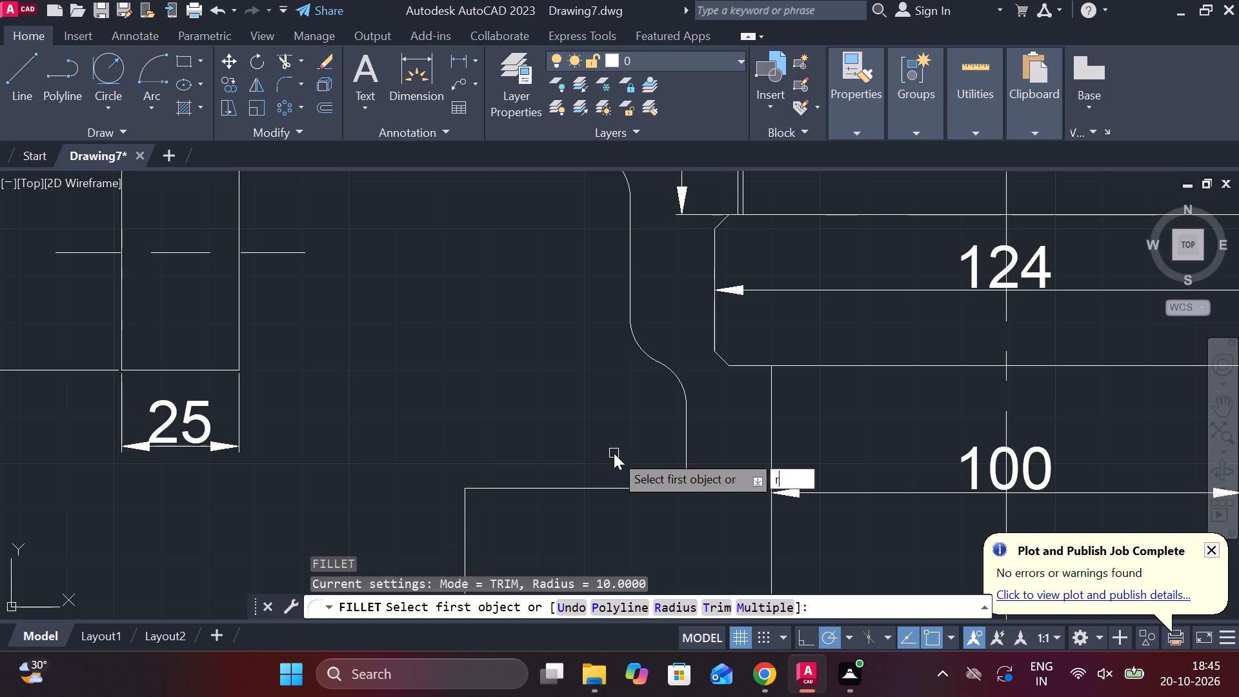
pyautogui.press('space')
pyautogui.press('space')
pyautogui.click(618, 487)
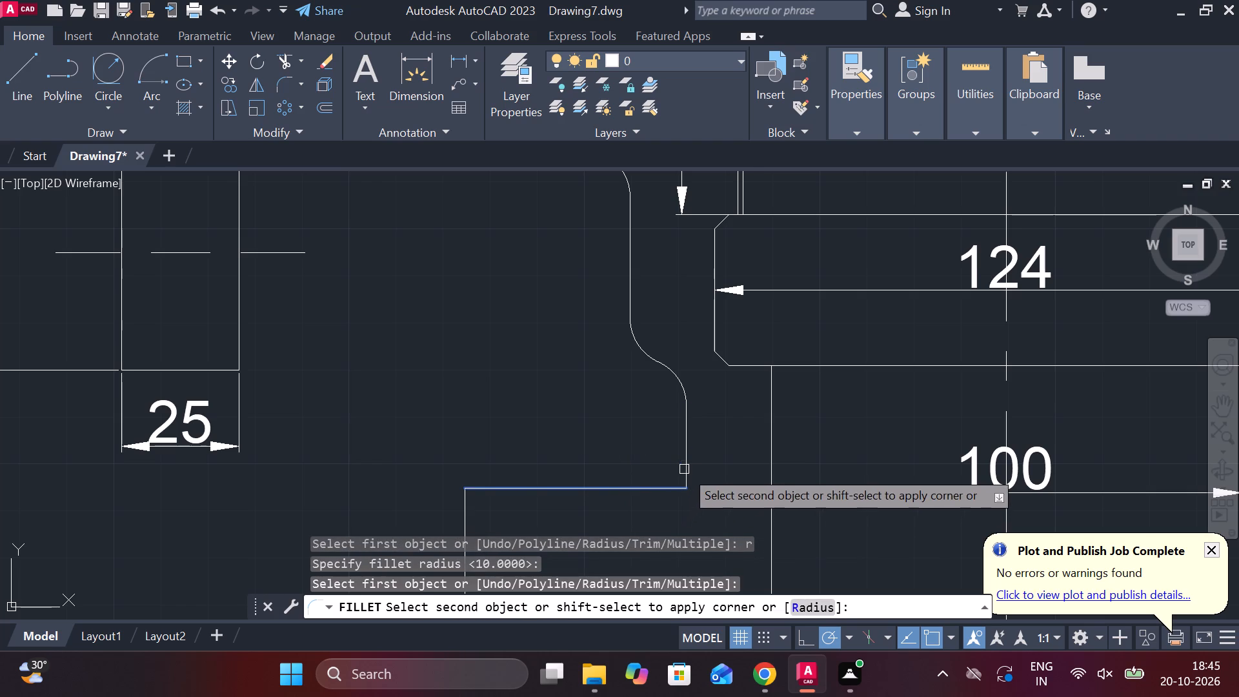
pyautogui.click(684, 469)
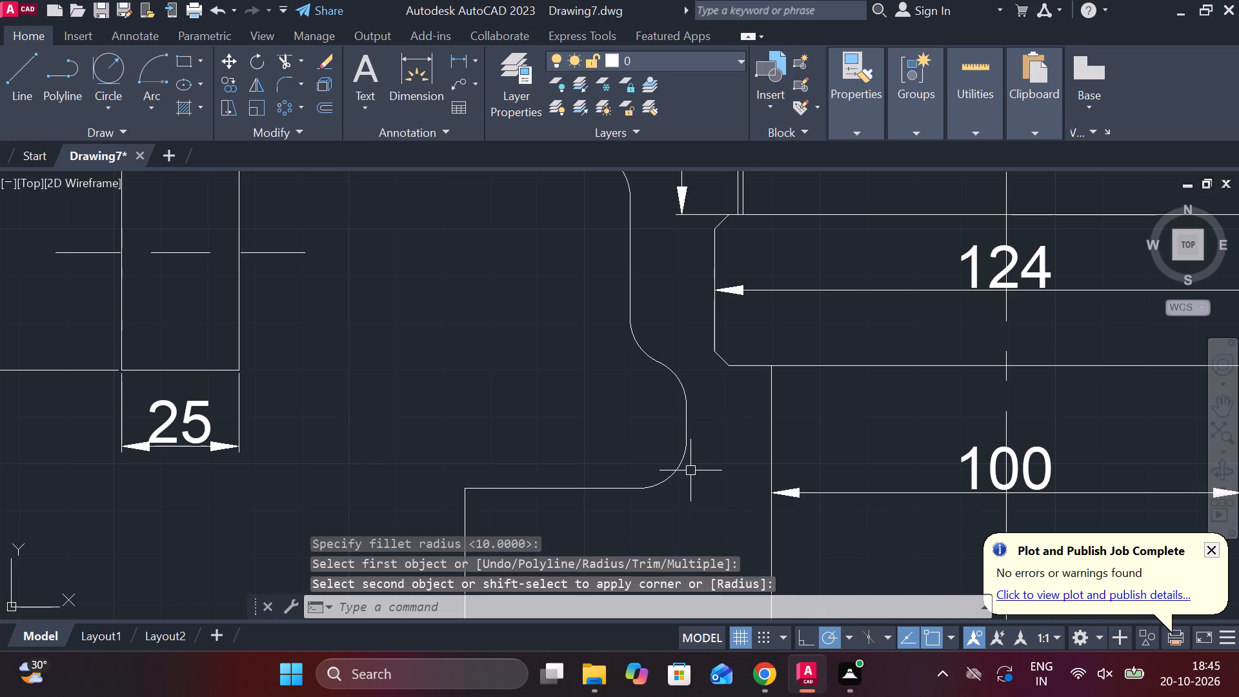
# Add a vertical linear dimension for the chamfered recess's height, placed outside the left outer wall.
pyautogui.scroll(-2, 692, 473)
pyautogui.moveTo(1059, 452); pyautogui.dragTo(976, 417, button='middle')
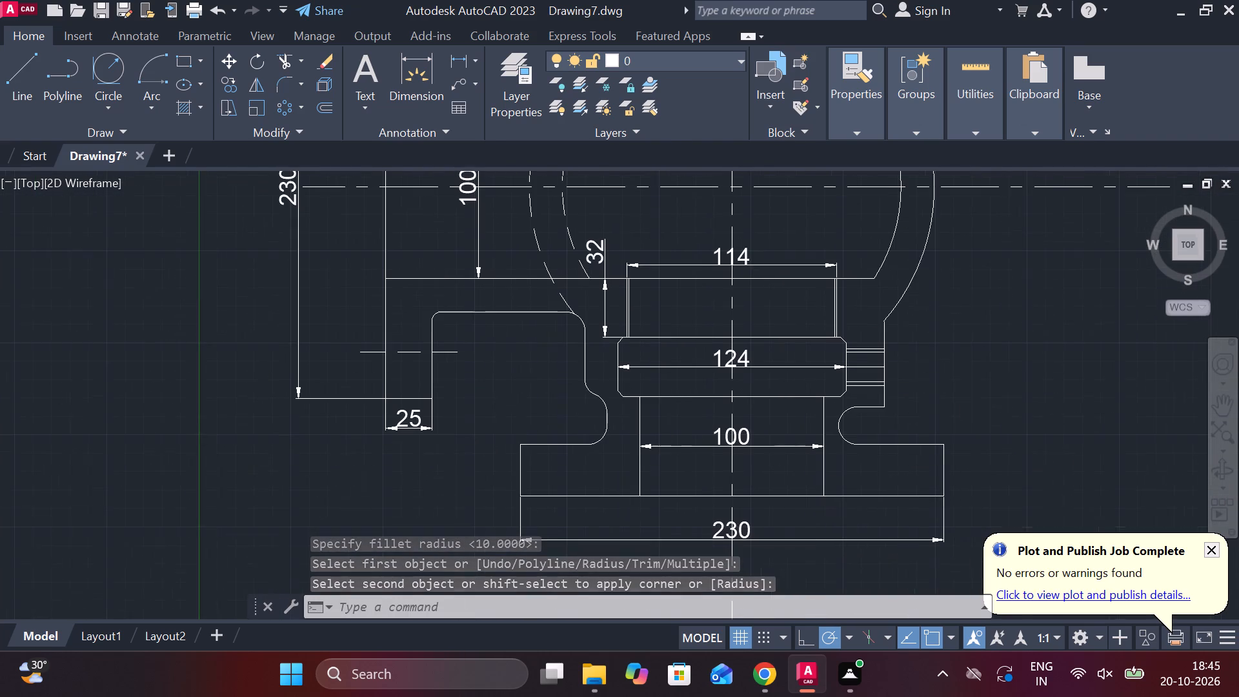
pyautogui.click(459, 63)
pyautogui.moveTo(549, 391); pyautogui.dragTo(548, 391, button='middle')
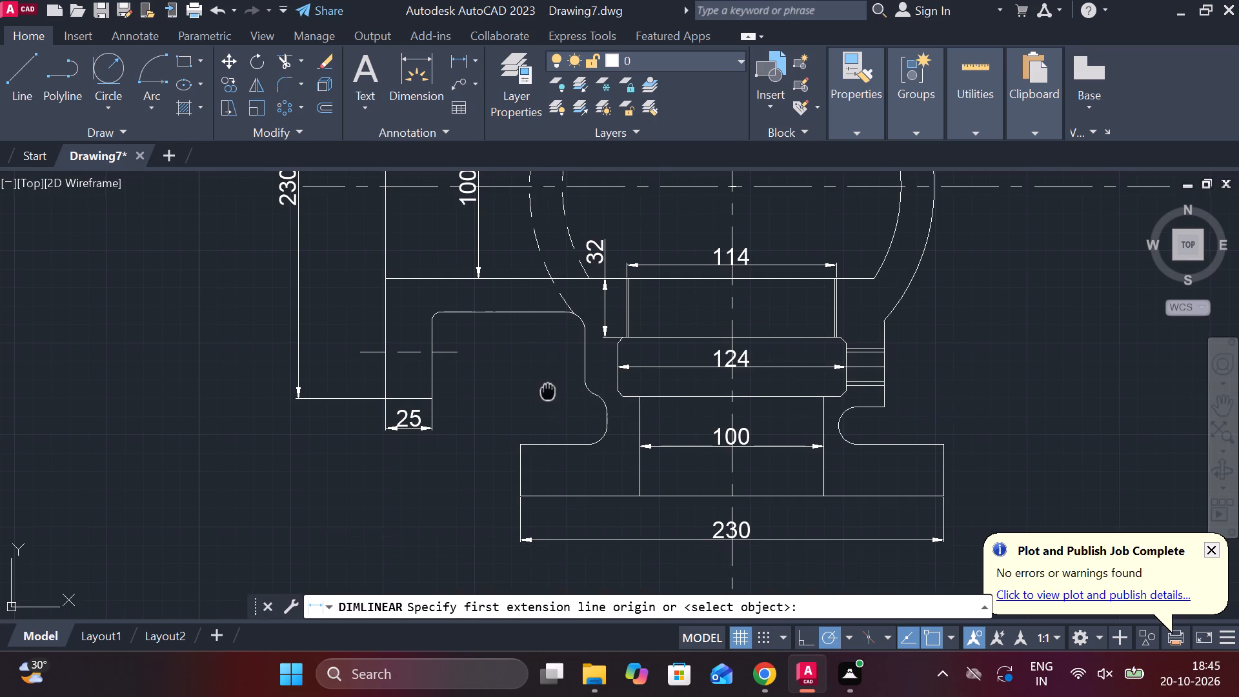
pyautogui.moveTo(548, 391); pyautogui.dragTo(542, 391, button='middle')
pyautogui.scroll(2, 563, 354)
pyautogui.moveTo(511, 343); pyautogui.dragTo(517, 348, button='middle')
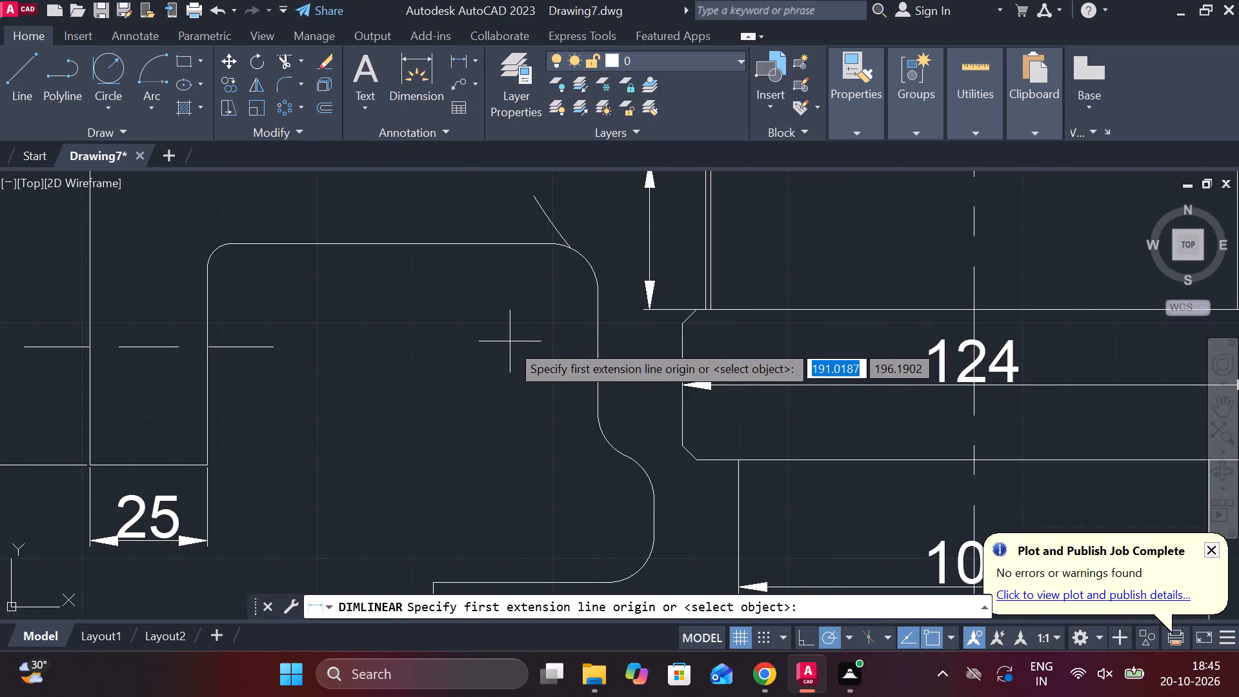
pyautogui.moveTo(517, 348); pyautogui.dragTo(538, 414, button='middle')
pyautogui.scroll(-1, 537, 407)
pyautogui.moveTo(530, 445); pyautogui.dragTo(518, 410, button='middle')
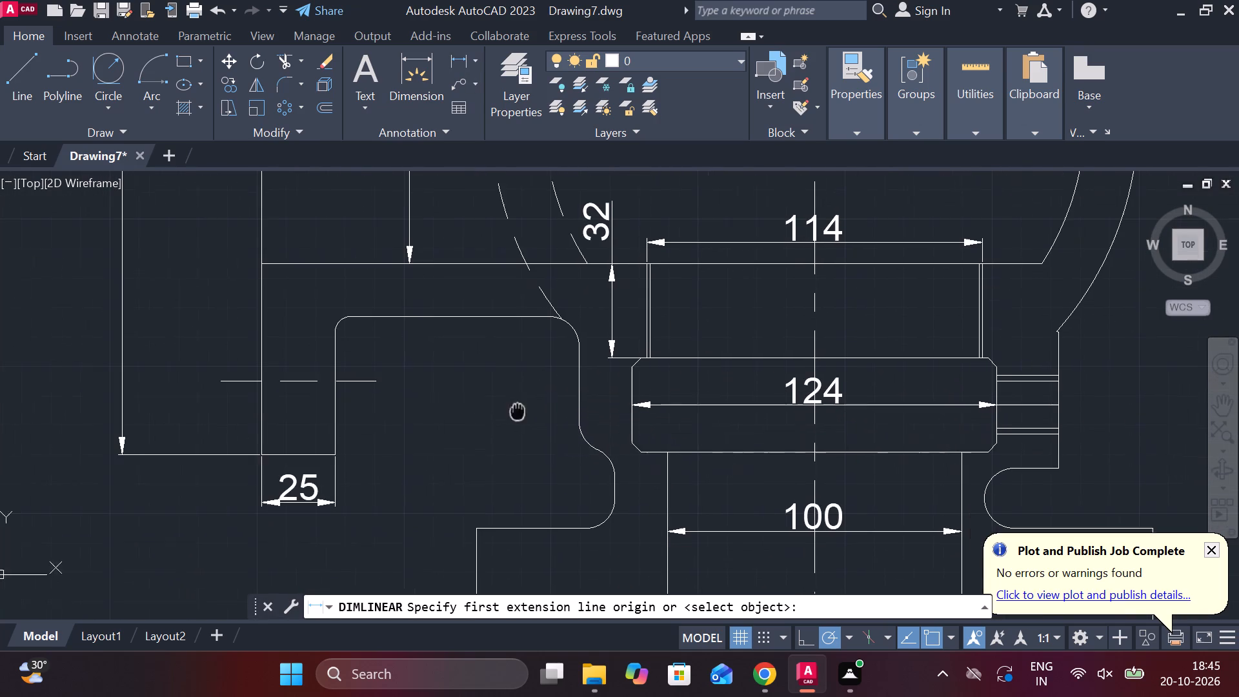
pyautogui.click(657, 350)
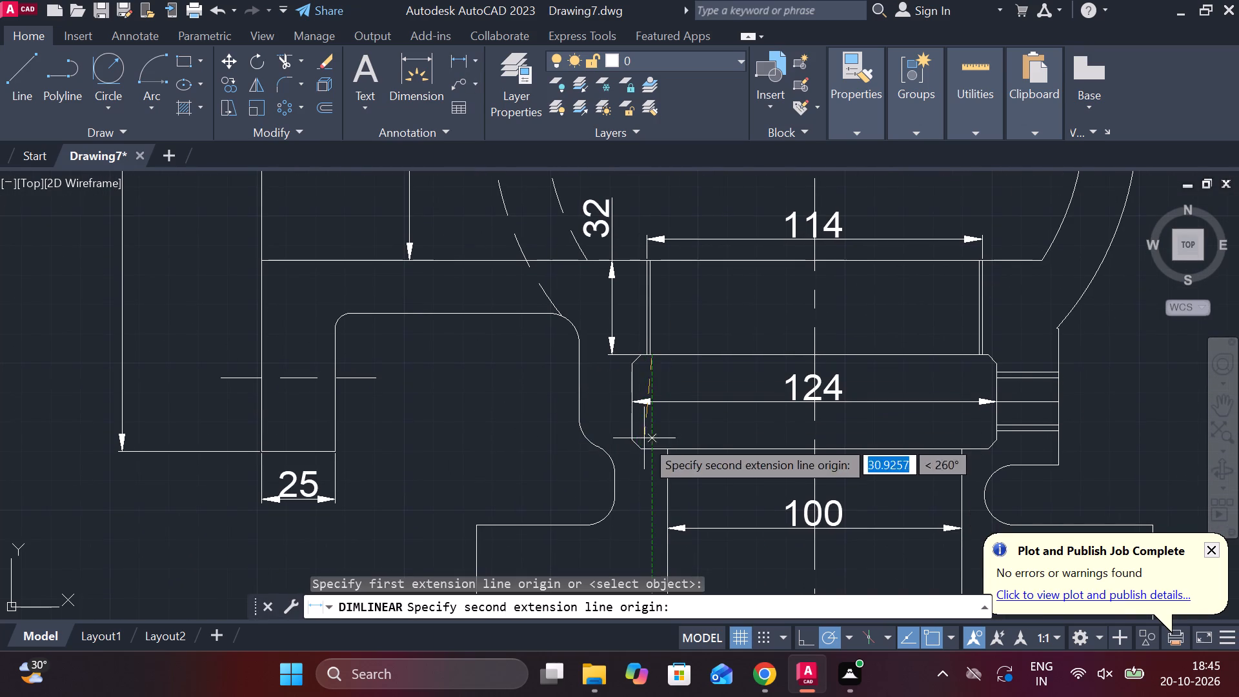
pyautogui.click(653, 445)
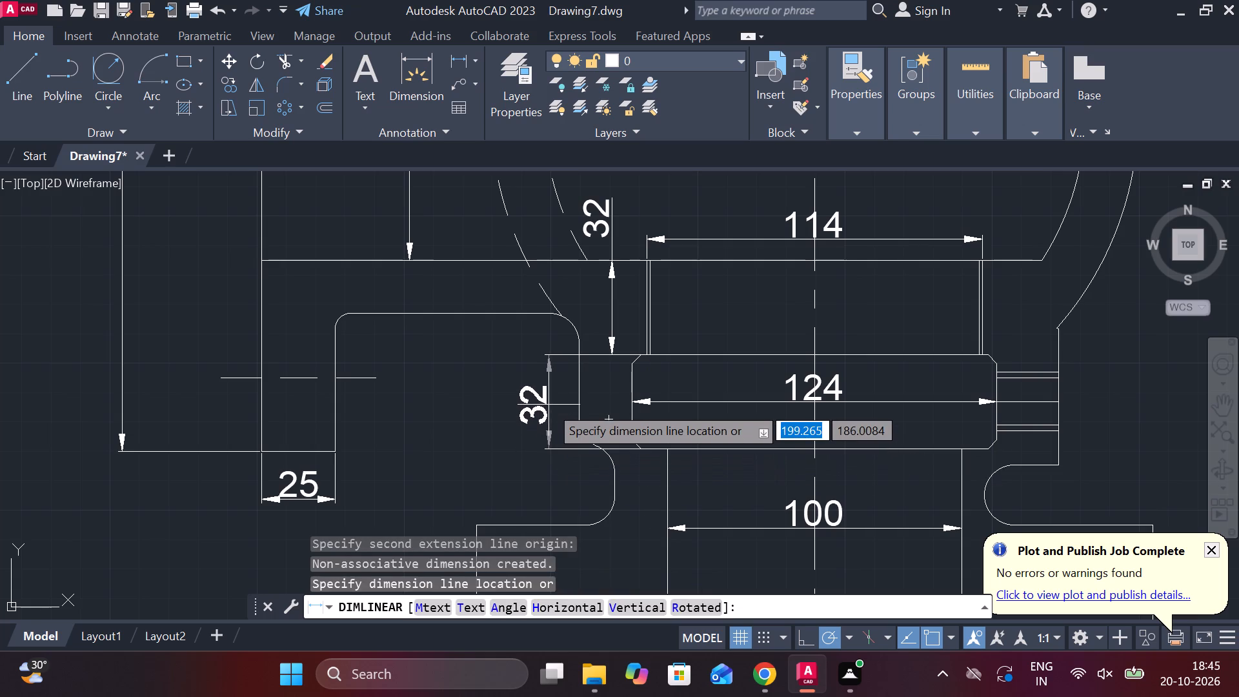
pyautogui.click(549, 400)
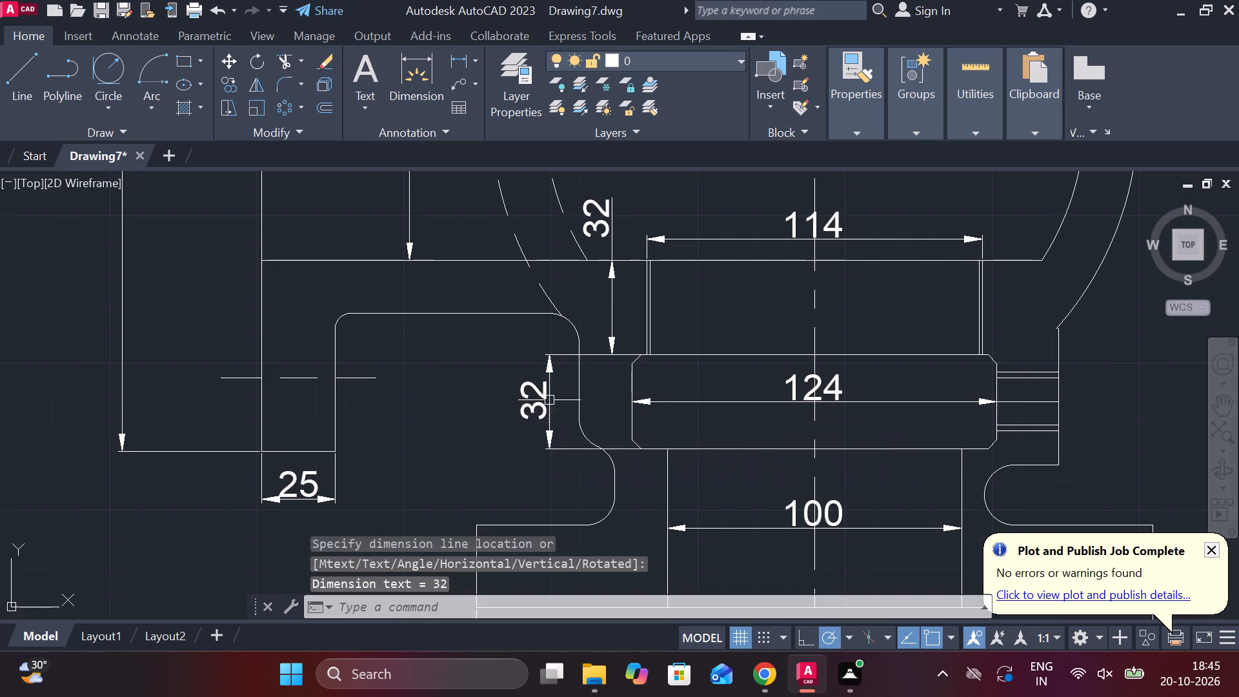
# Add a horizontal linear dimension for the neck's wall thickness between the left neck edge and the bore.
pyautogui.moveTo(538, 447); pyautogui.dragTo(497, 365, button='middle')
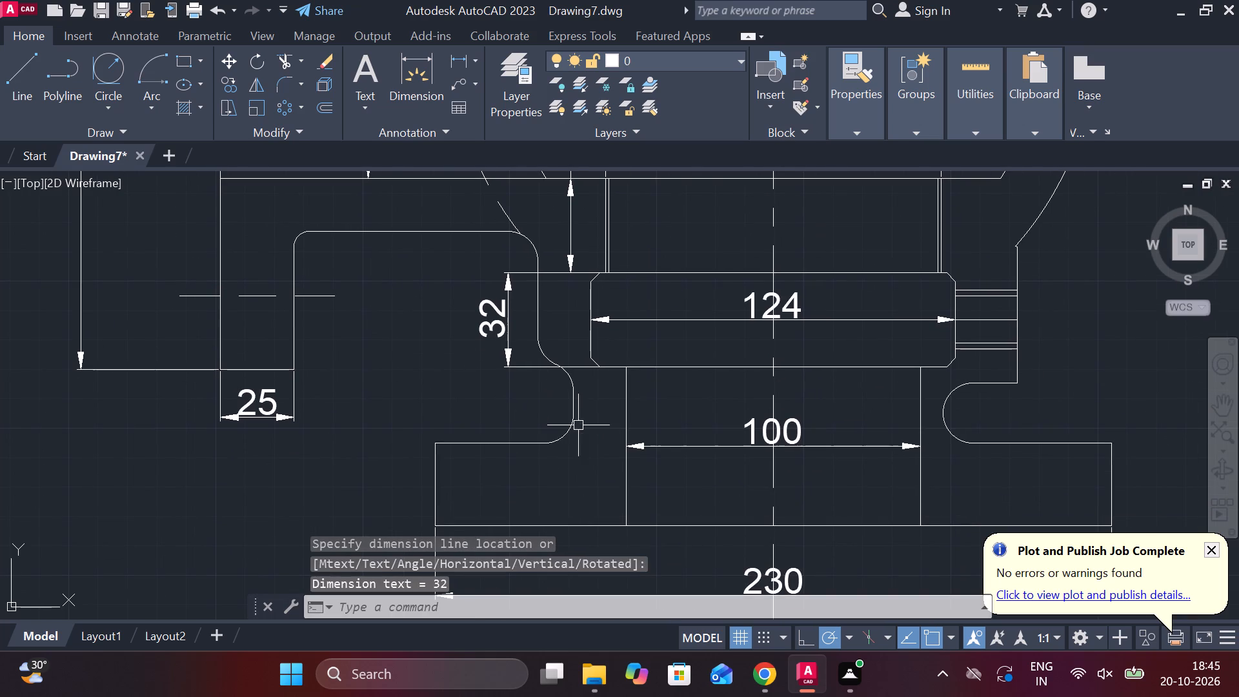
pyautogui.press('space')
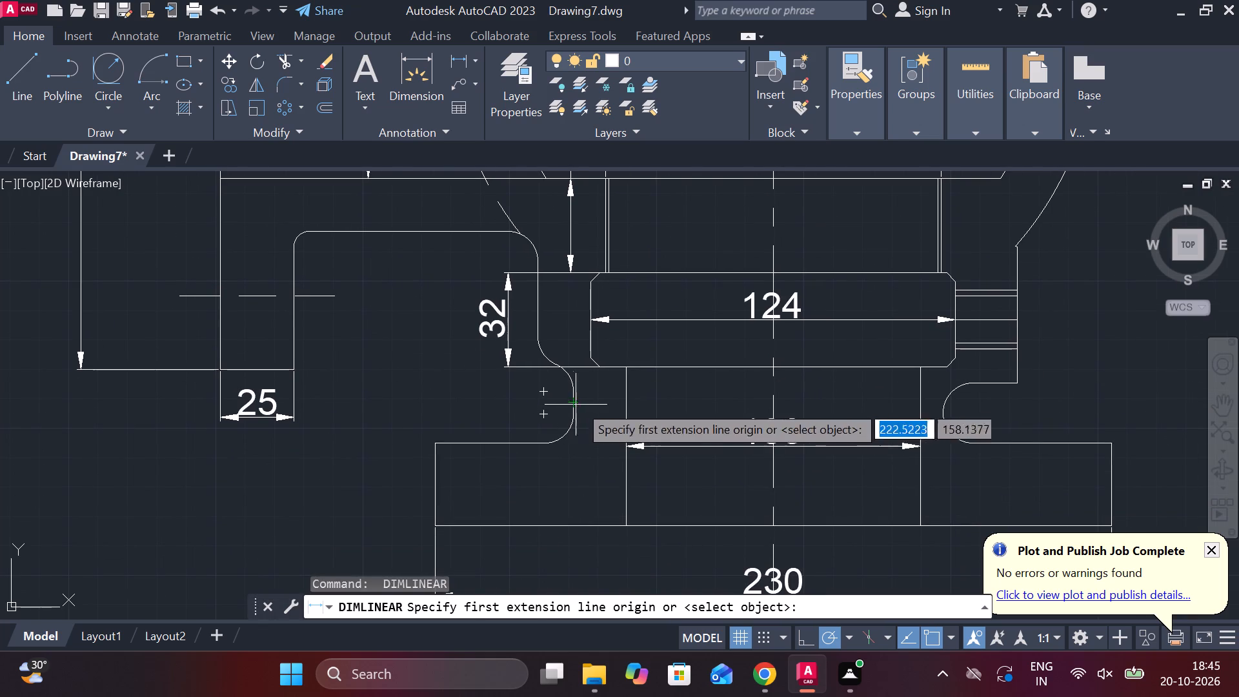
pyautogui.click(619, 403)
pyautogui.click(567, 403)
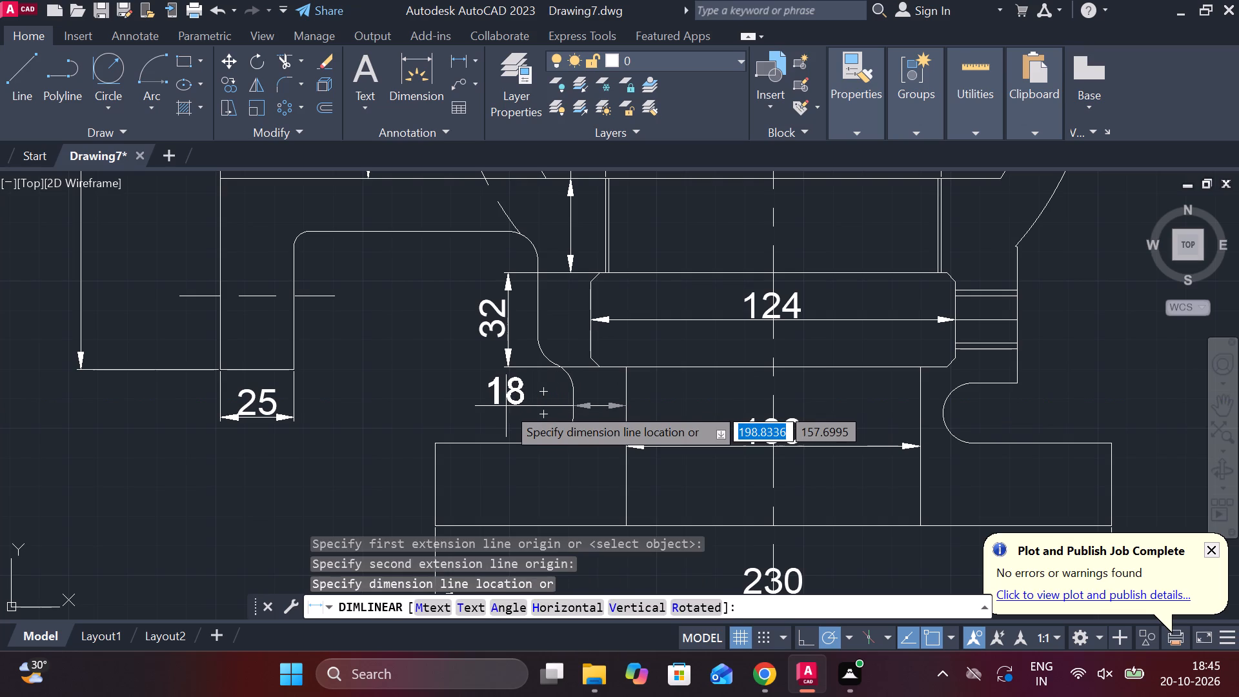
pyautogui.click(506, 406)
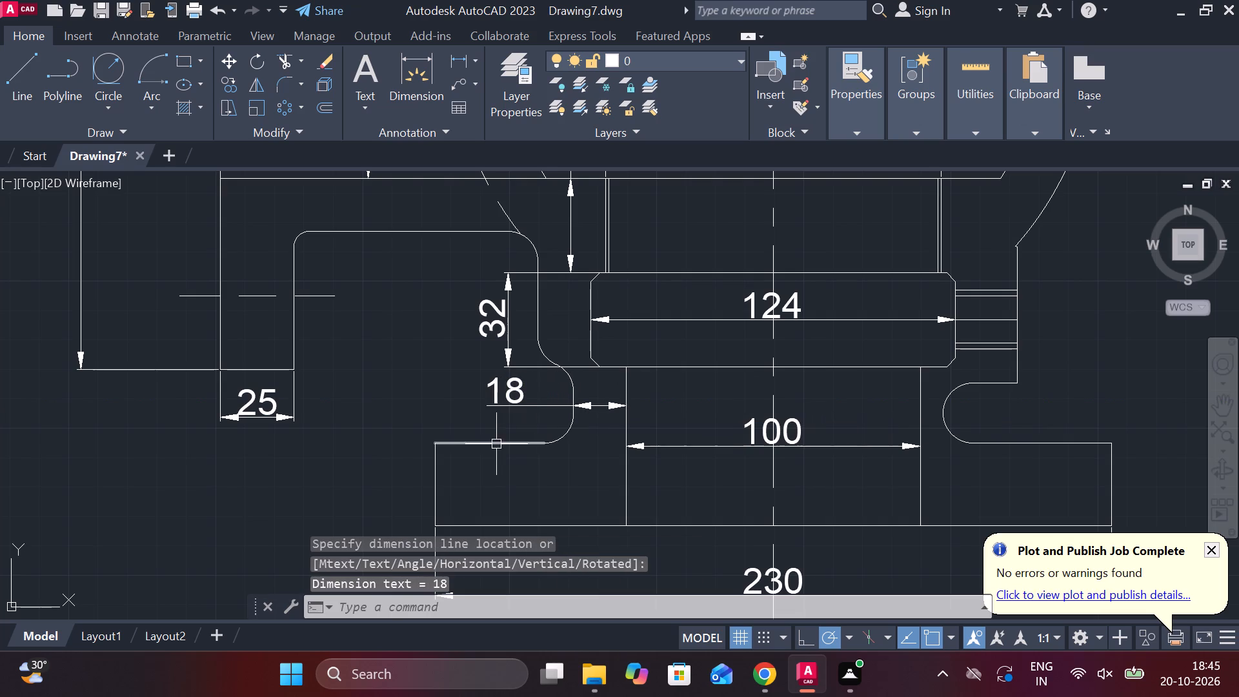
# Add a diameter symbol before the 230 dimension below the base flange so it reads Ø230.
pyautogui.moveTo(503, 447); pyautogui.dragTo(457, 357, button='middle')
pyautogui.moveTo(864, 379); pyautogui.dragTo(670, 365, button='middle')
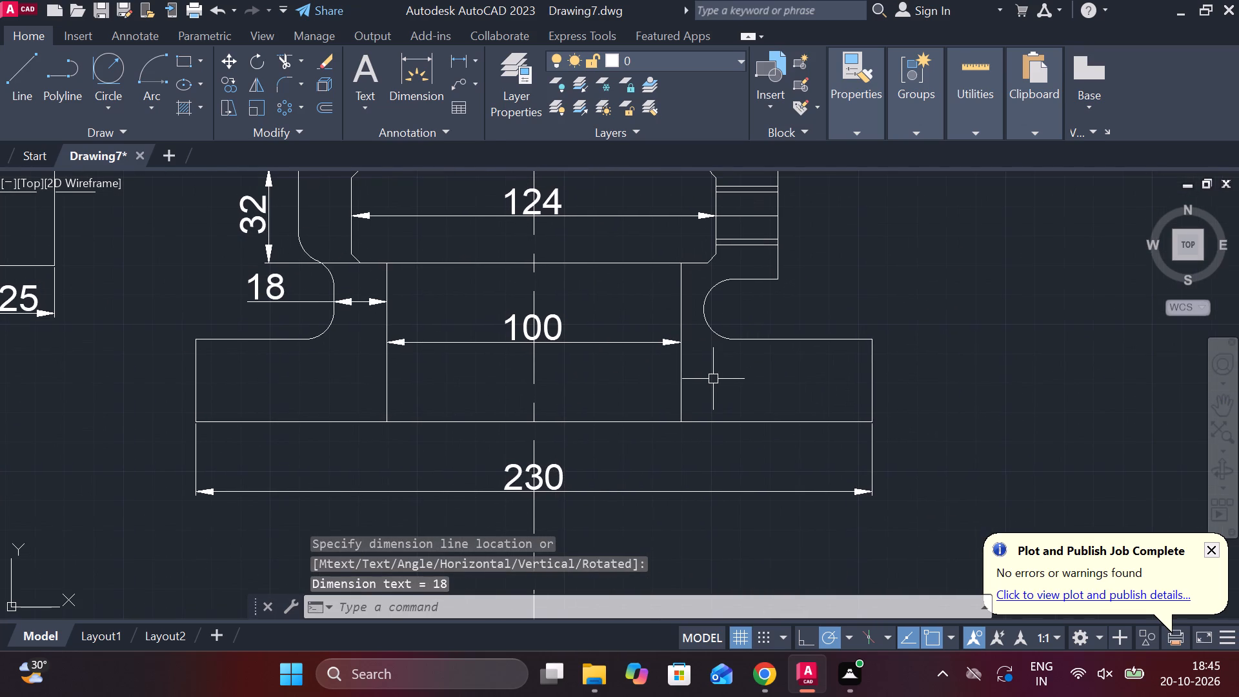
pyautogui.moveTo(714, 379); pyautogui.dragTo(807, 391, button='middle')
pyautogui.moveTo(683, 449); pyautogui.dragTo(716, 443, button='middle')
pyautogui.press('Escape')
pyautogui.doubleClick(638, 478)
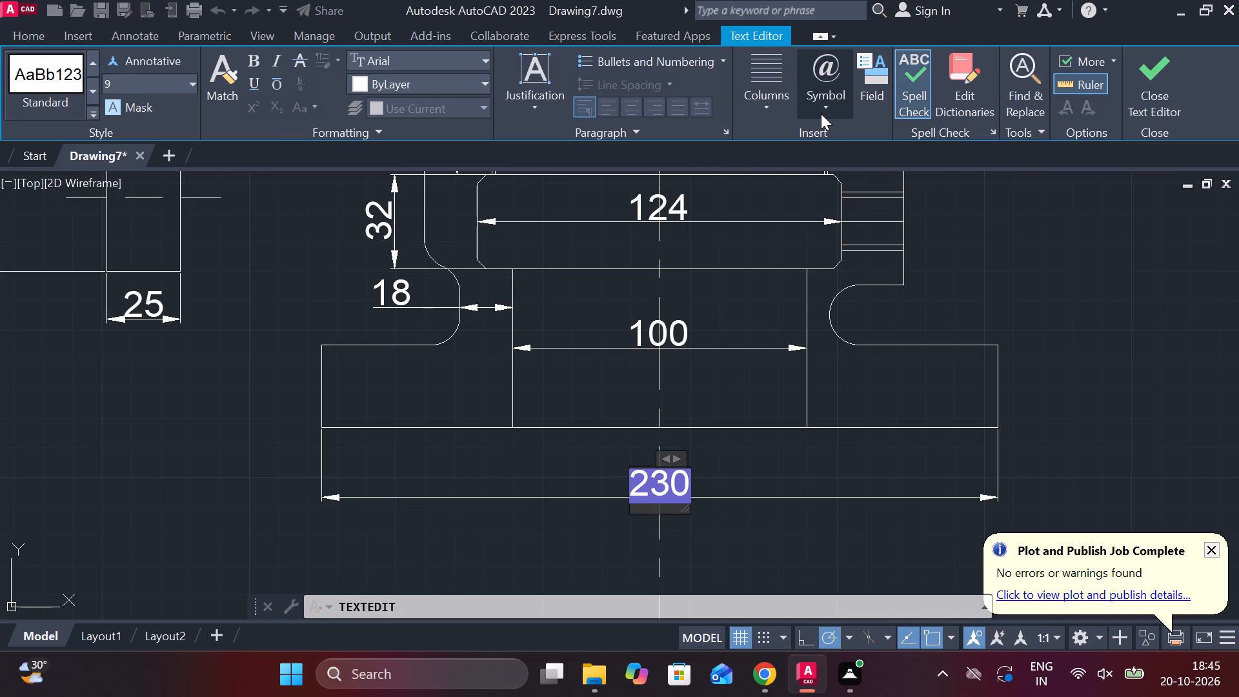
pyautogui.click(821, 114)
pyautogui.click(856, 192)
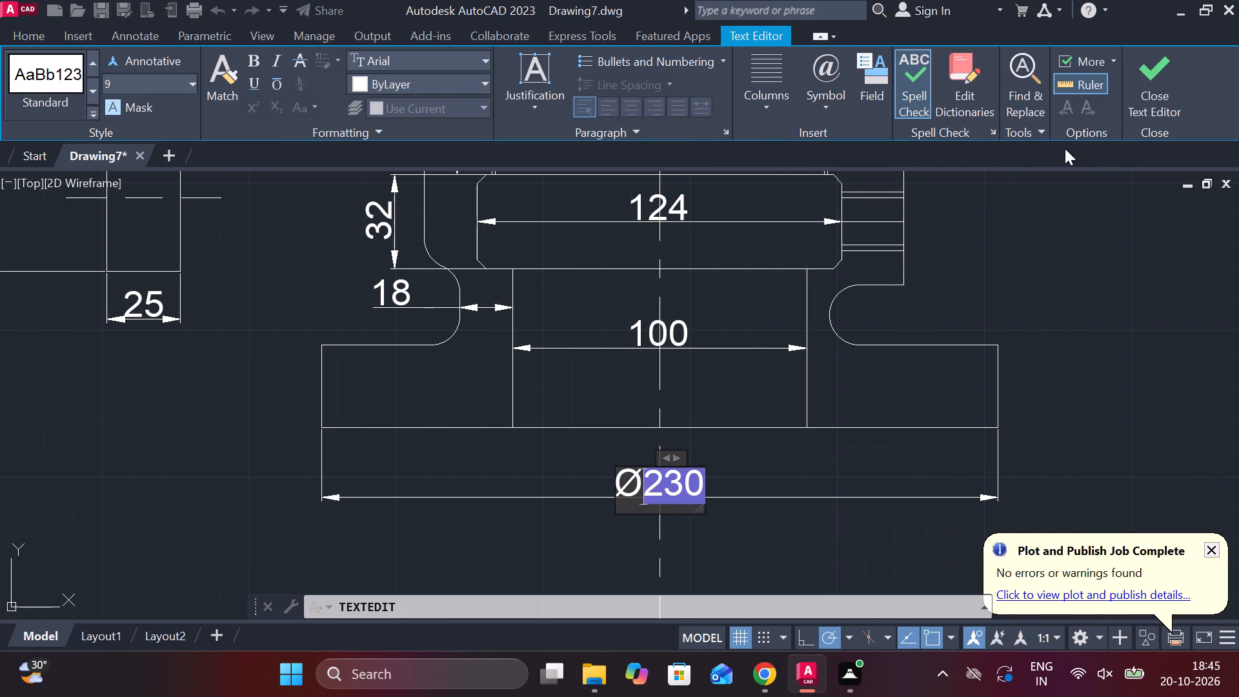
pyautogui.click(1136, 88)
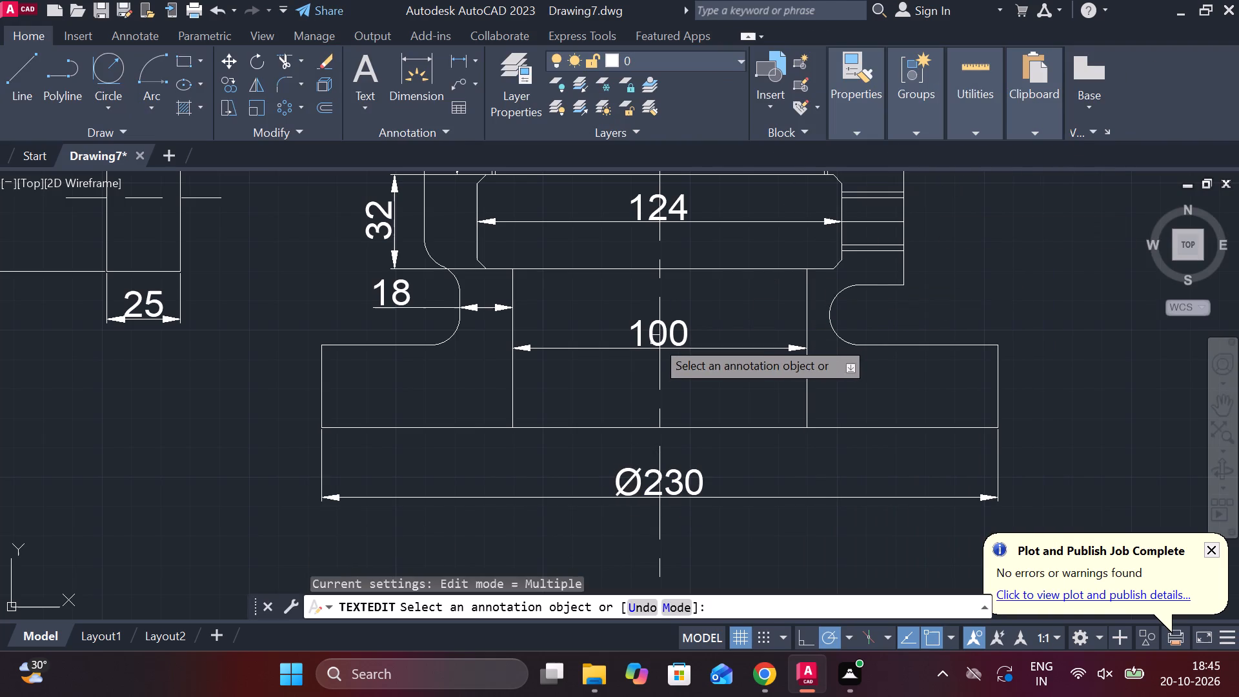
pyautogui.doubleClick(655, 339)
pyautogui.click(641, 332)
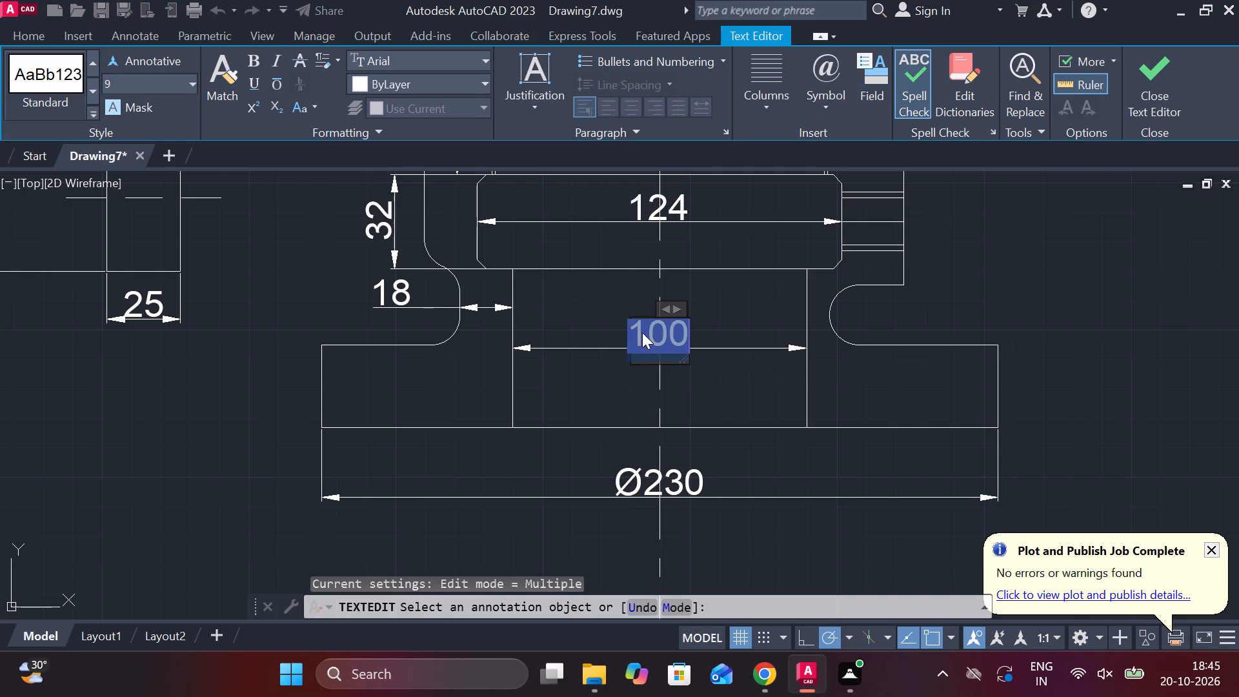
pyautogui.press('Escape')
# Add a diameter symbol before the 100 dimension of the lower bore so it reads Ø100.
pyautogui.click(643, 338)
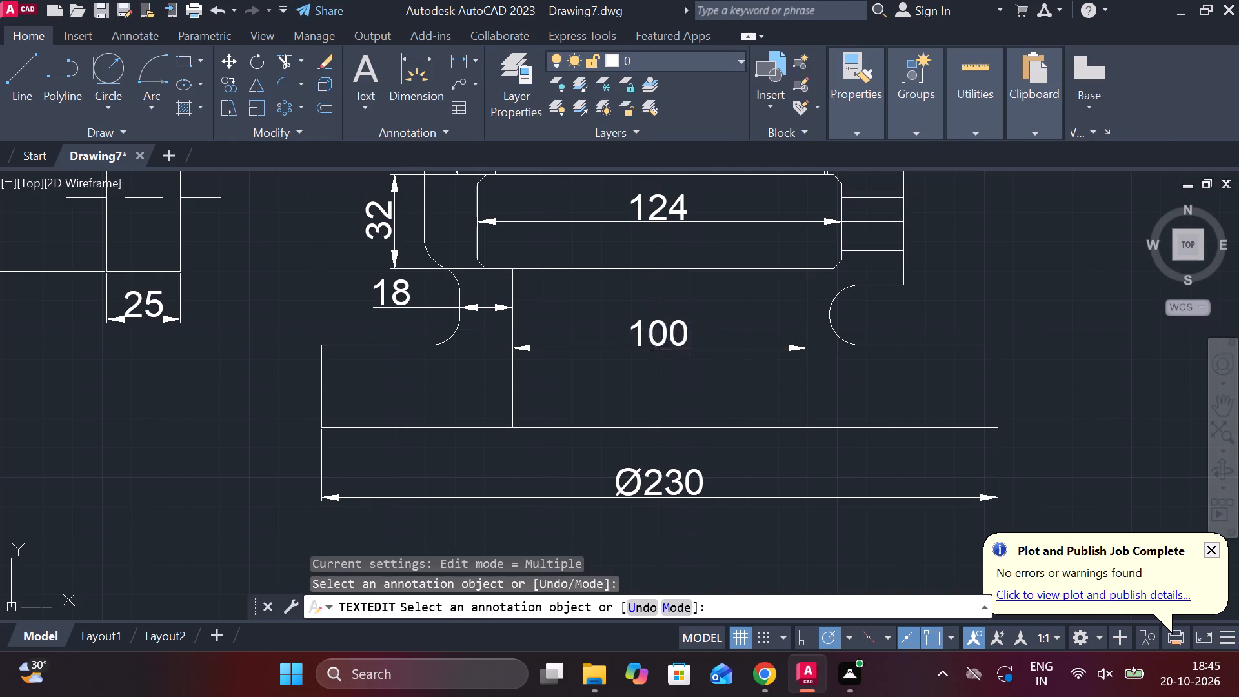
pyautogui.click(821, 106)
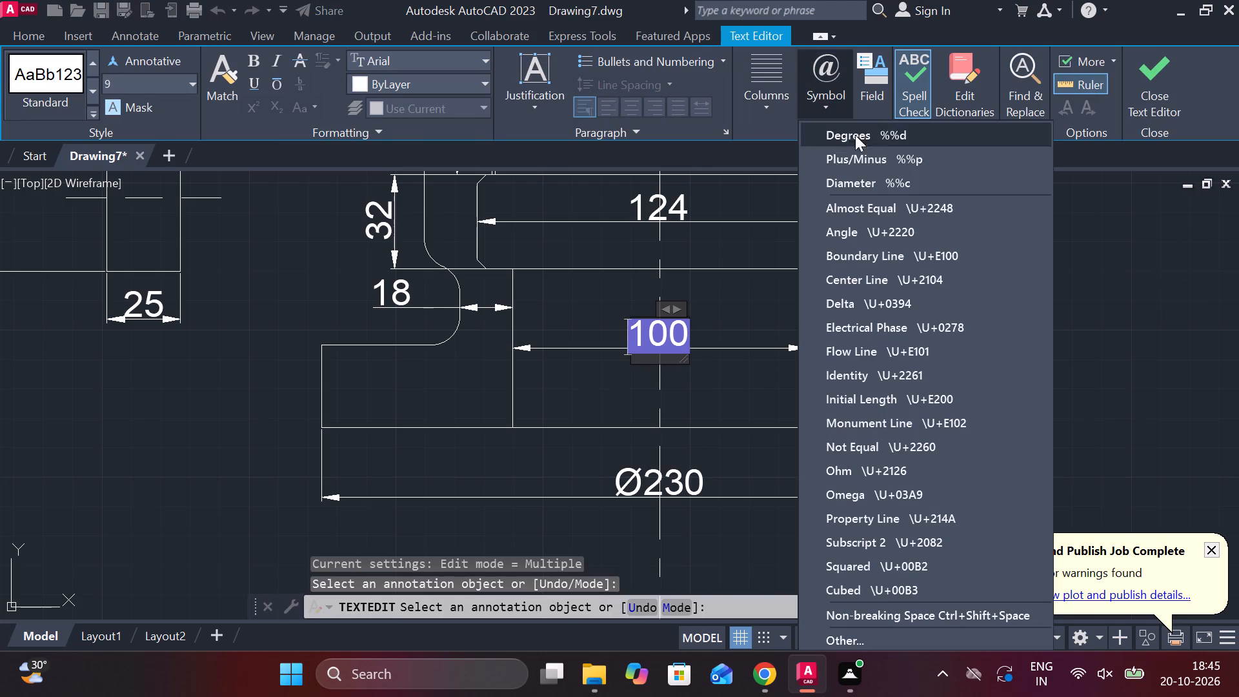
pyautogui.click(871, 189)
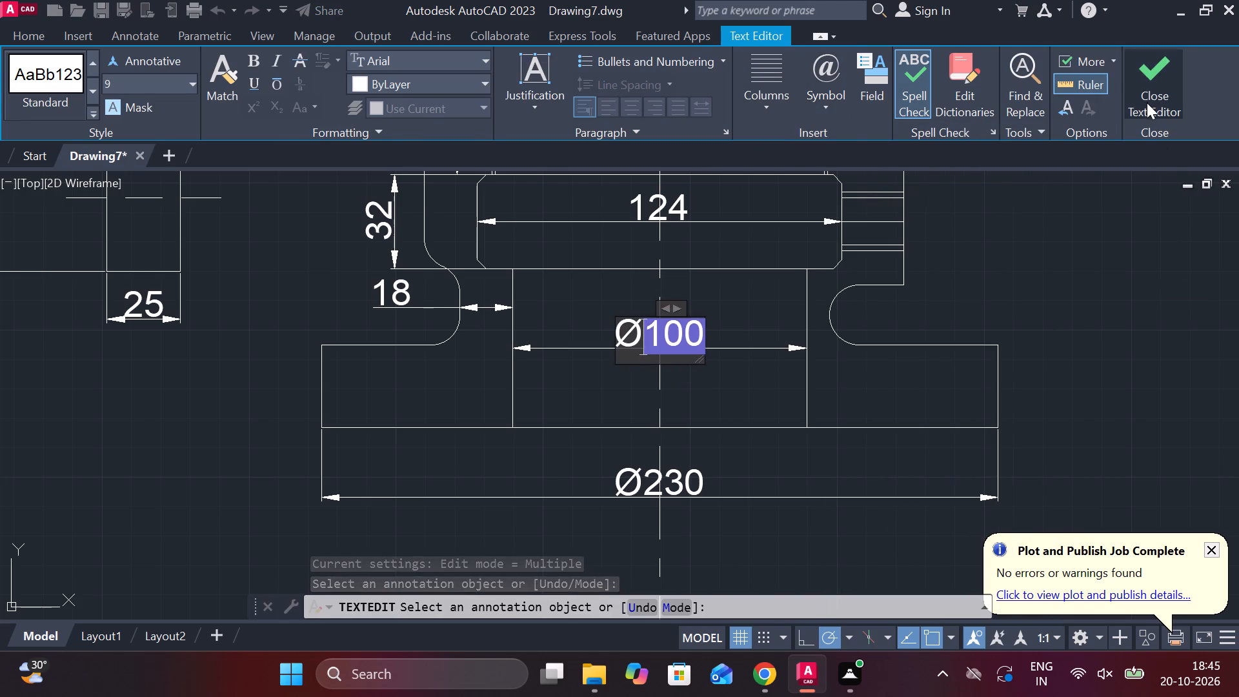
pyautogui.click(1147, 102)
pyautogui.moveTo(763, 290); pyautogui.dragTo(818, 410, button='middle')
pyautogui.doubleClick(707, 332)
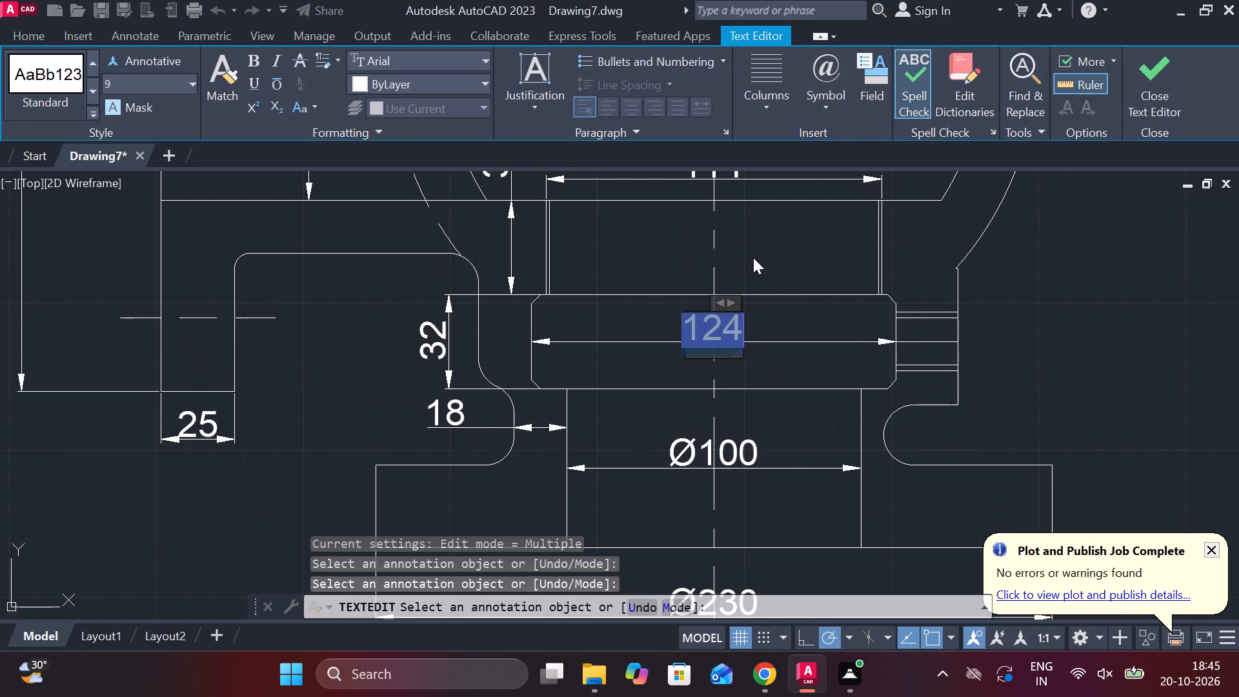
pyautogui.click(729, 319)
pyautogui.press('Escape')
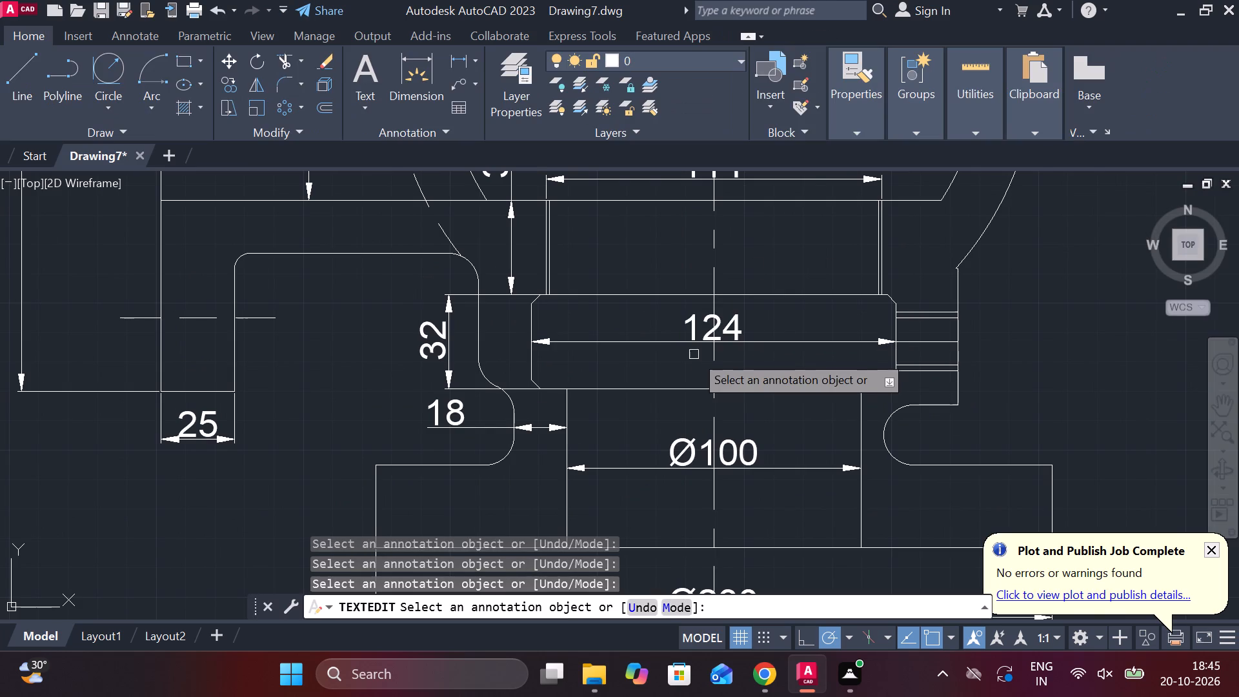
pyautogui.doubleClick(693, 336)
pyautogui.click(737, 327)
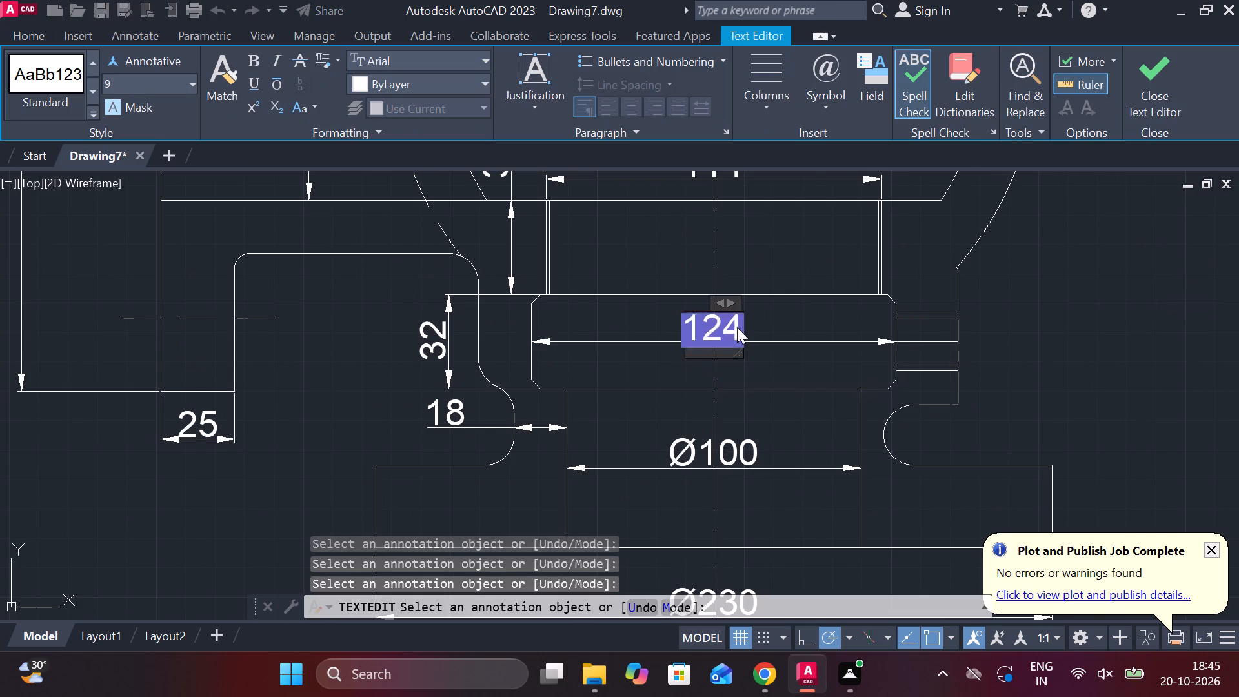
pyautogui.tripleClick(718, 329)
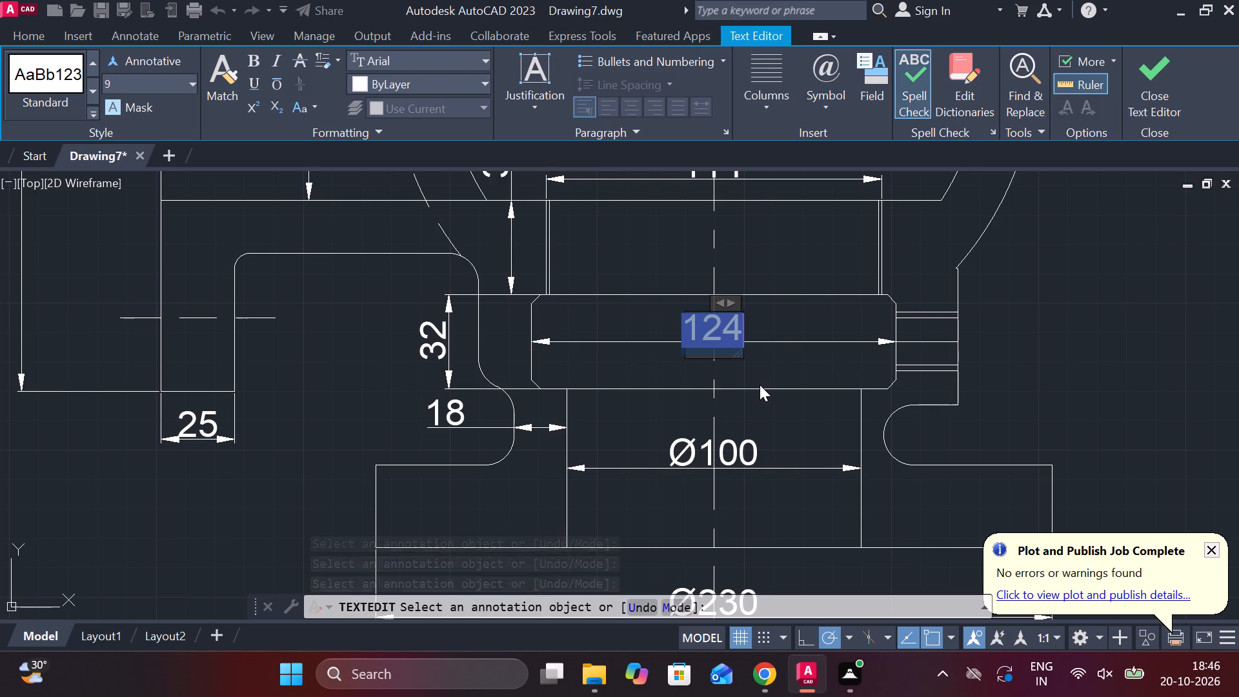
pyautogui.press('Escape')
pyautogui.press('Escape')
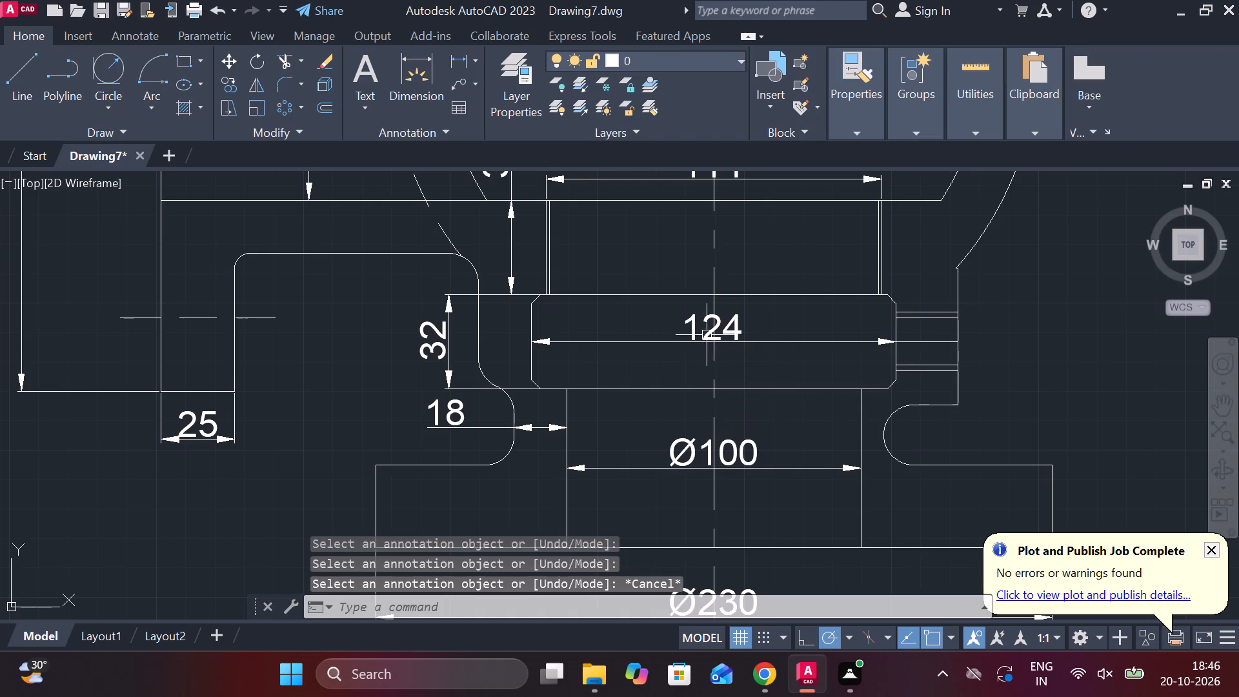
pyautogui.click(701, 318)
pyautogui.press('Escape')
# Add a diameter symbol before the 124 dimension of the chamfered recess so it reads Ø124.
pyautogui.doubleClick(716, 323)
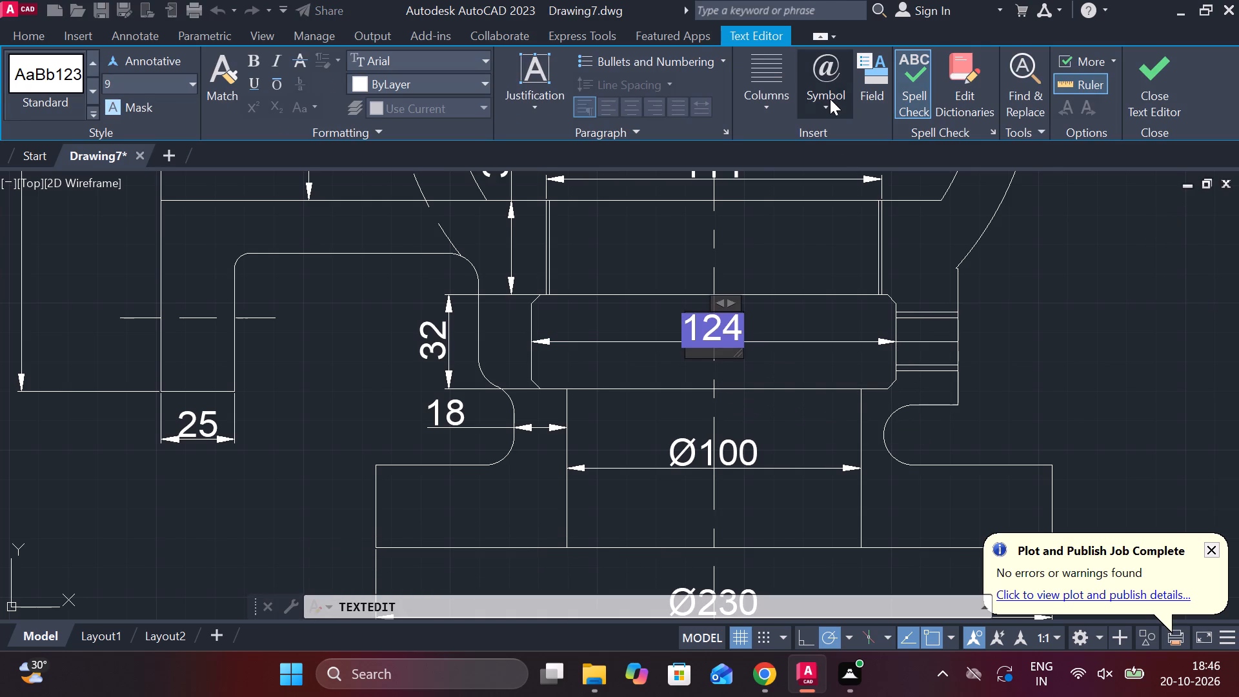
pyautogui.click(830, 99)
pyautogui.click(880, 176)
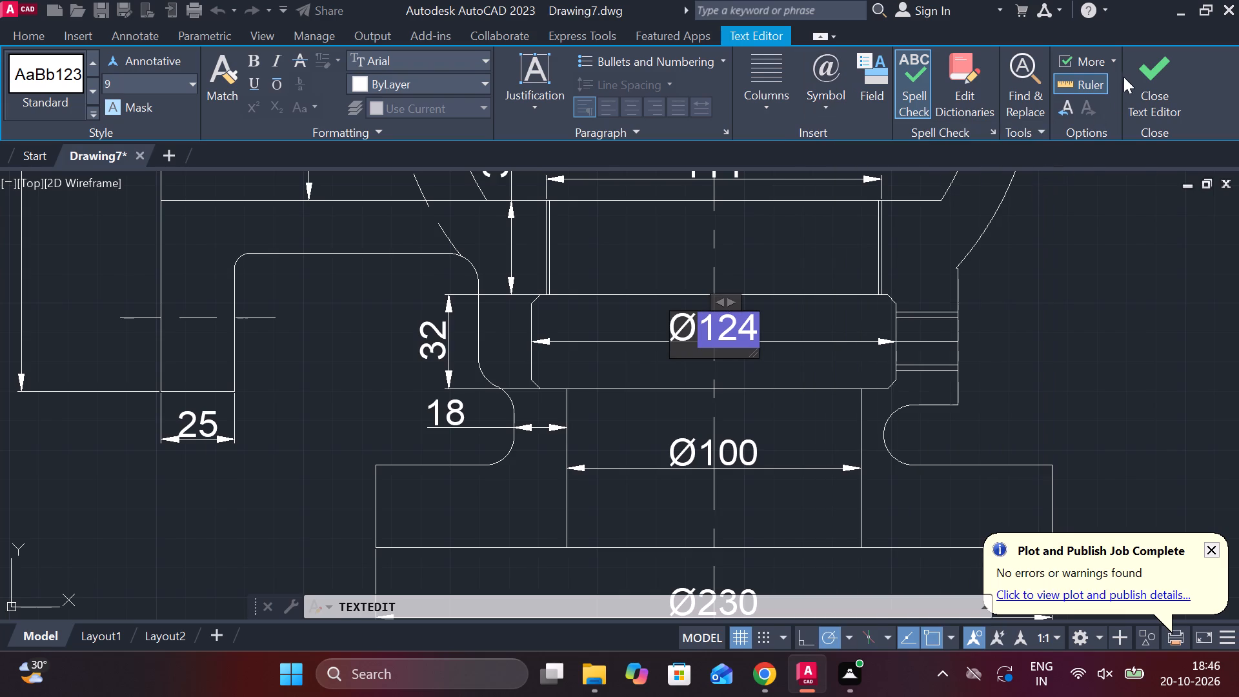
pyautogui.click(1127, 75)
# Prefix the 114 dimension above the threaded bore with M so it reads M114.
pyautogui.moveTo(807, 323); pyautogui.dragTo(811, 487, button='middle')
pyautogui.press('Escape')
pyautogui.doubleClick(702, 327)
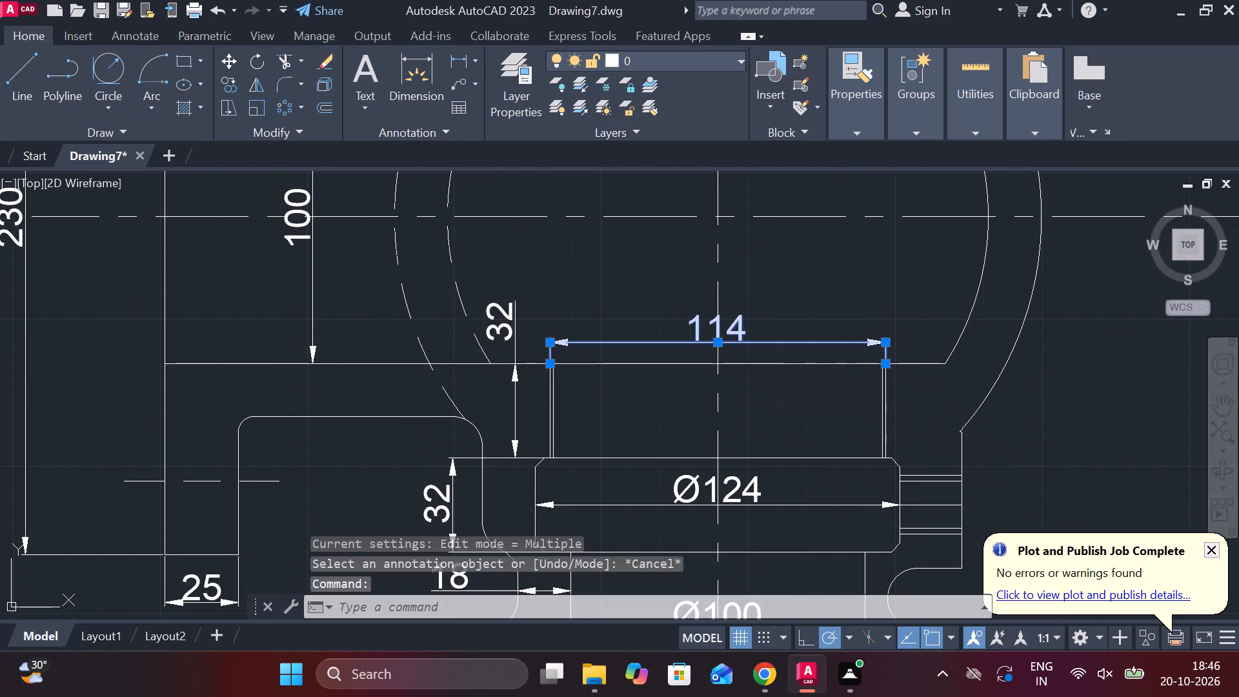
pyautogui.press('m')
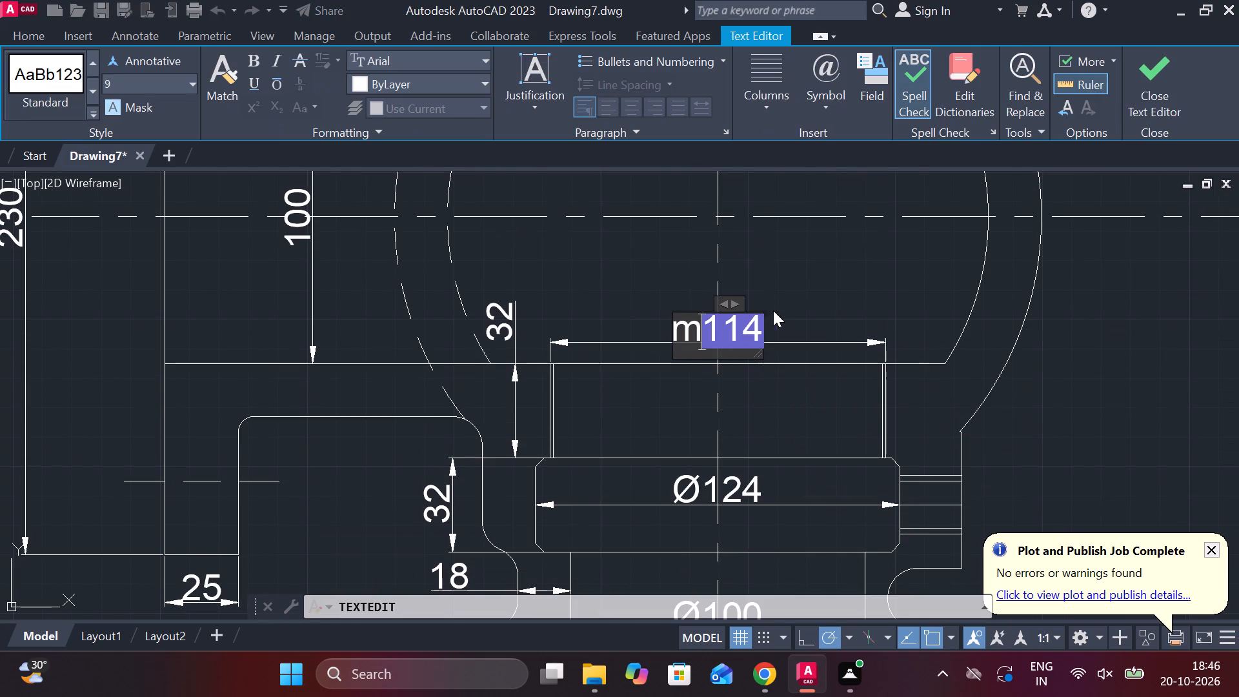
pyautogui.press('BackSpace')
pyautogui.press('Tab')
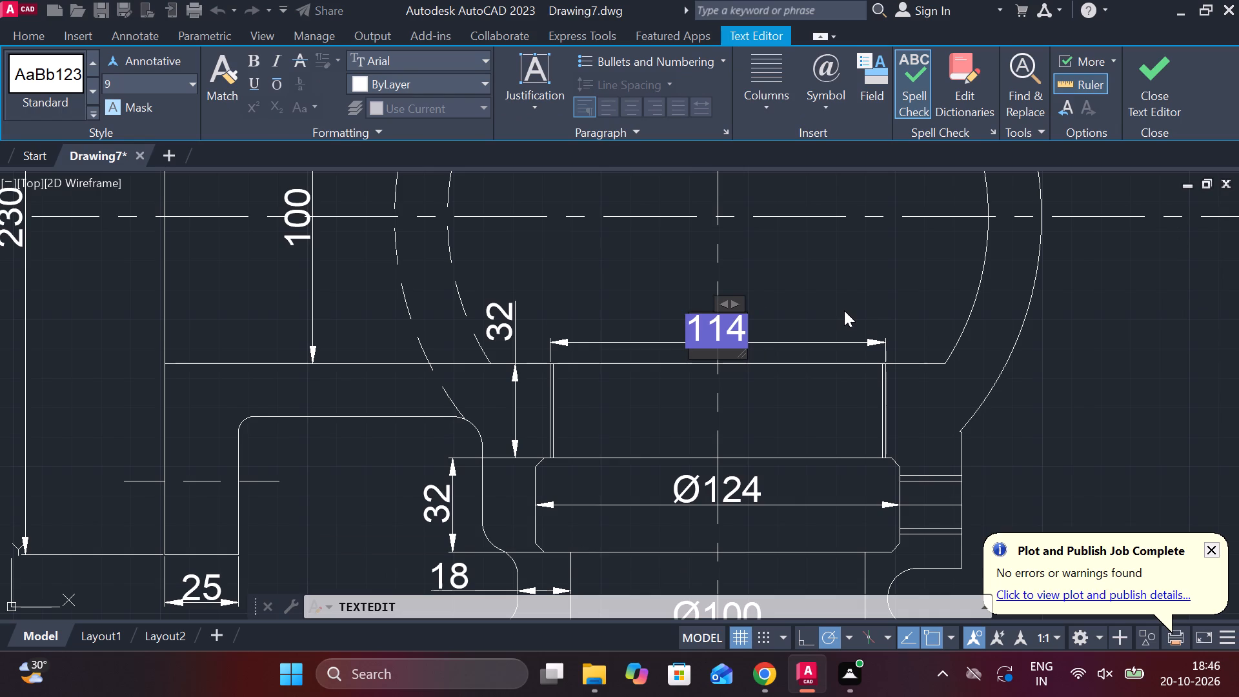
pyautogui.press('m')
pyautogui.click(1140, 103)
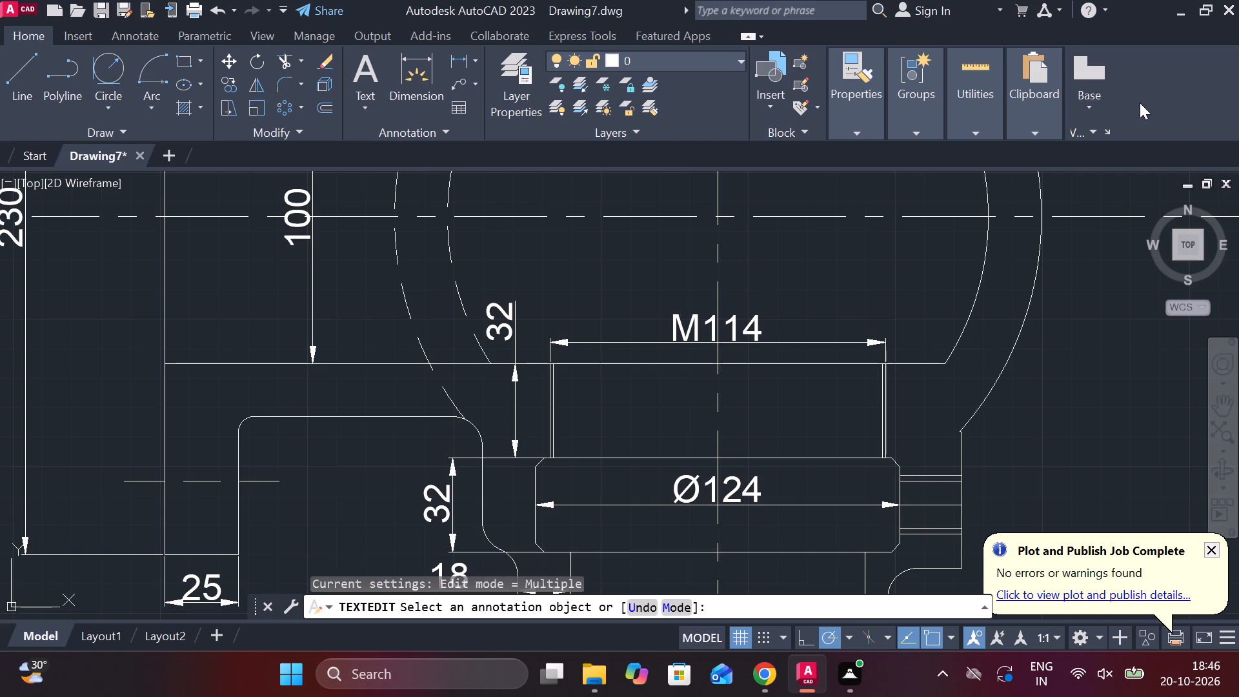
# Add a vertical linear dimension for the base flange's thickness, placed just outside its right edge.
pyautogui.moveTo(797, 393); pyautogui.dragTo(741, 361, button='middle')
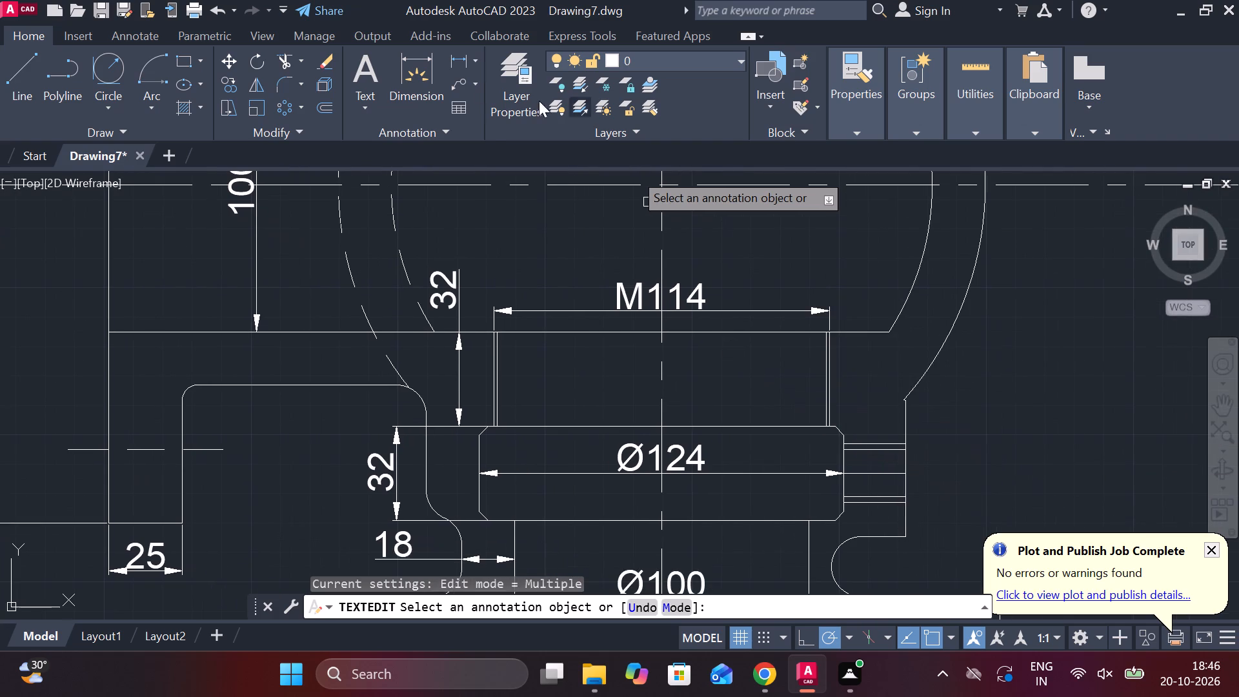
pyautogui.click(455, 68)
pyautogui.moveTo(641, 387); pyautogui.dragTo(492, 197, button='middle')
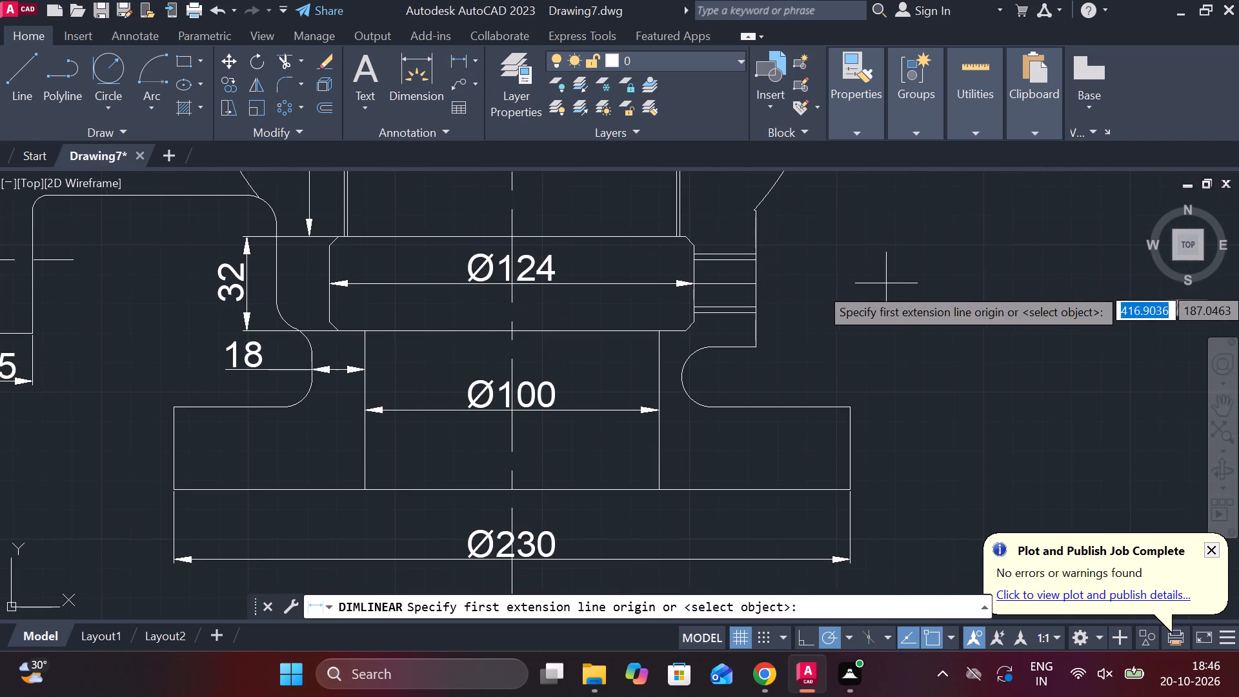
pyautogui.moveTo(895, 303); pyautogui.dragTo(837, 265, button='middle')
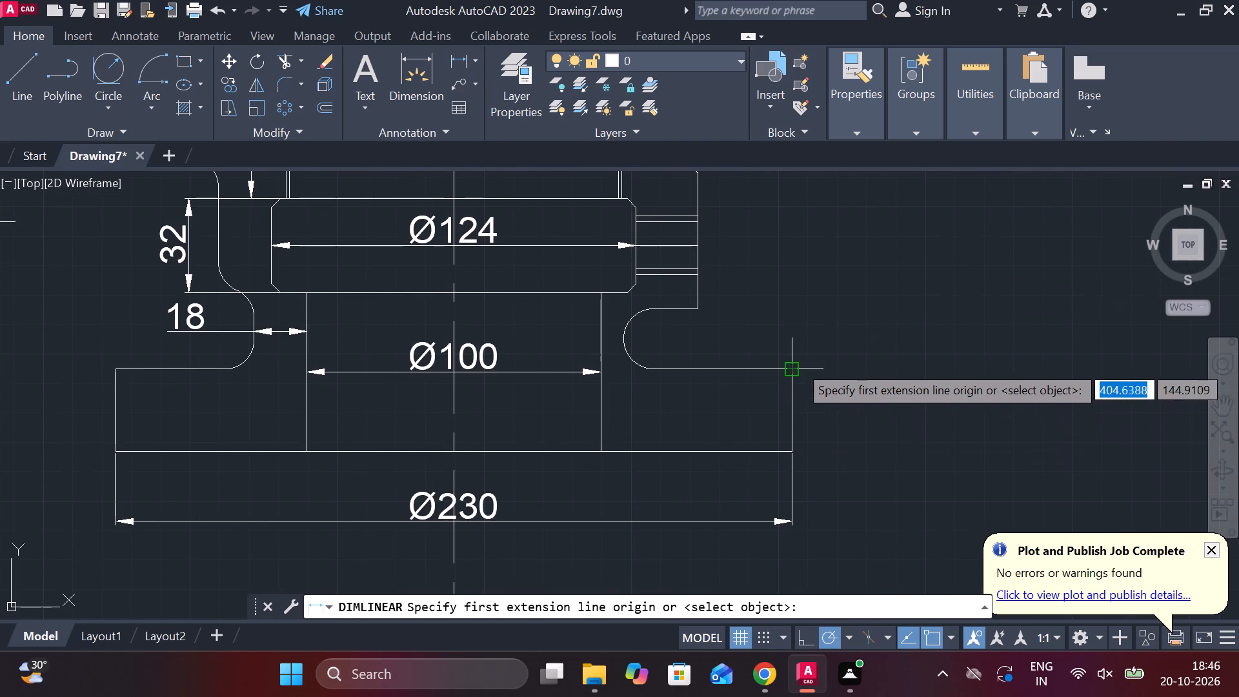
pyautogui.click(798, 364)
pyautogui.click(794, 442)
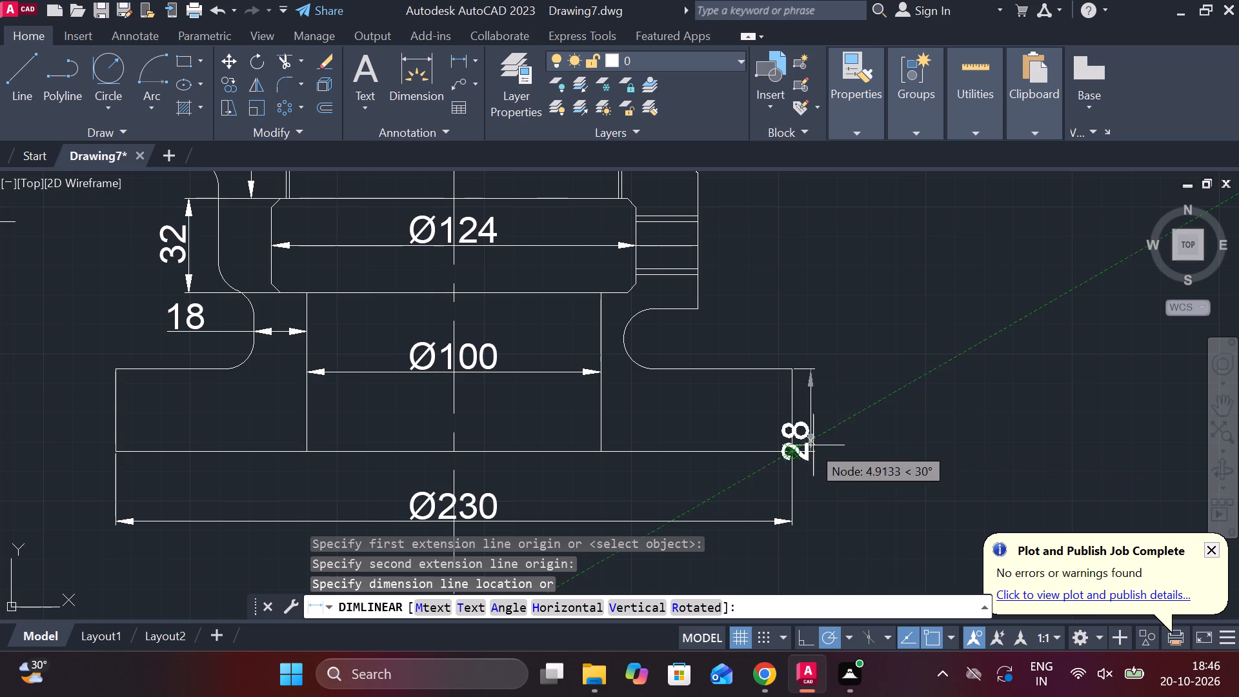
pyautogui.scroll(1, 838, 410)
pyautogui.click(838, 407)
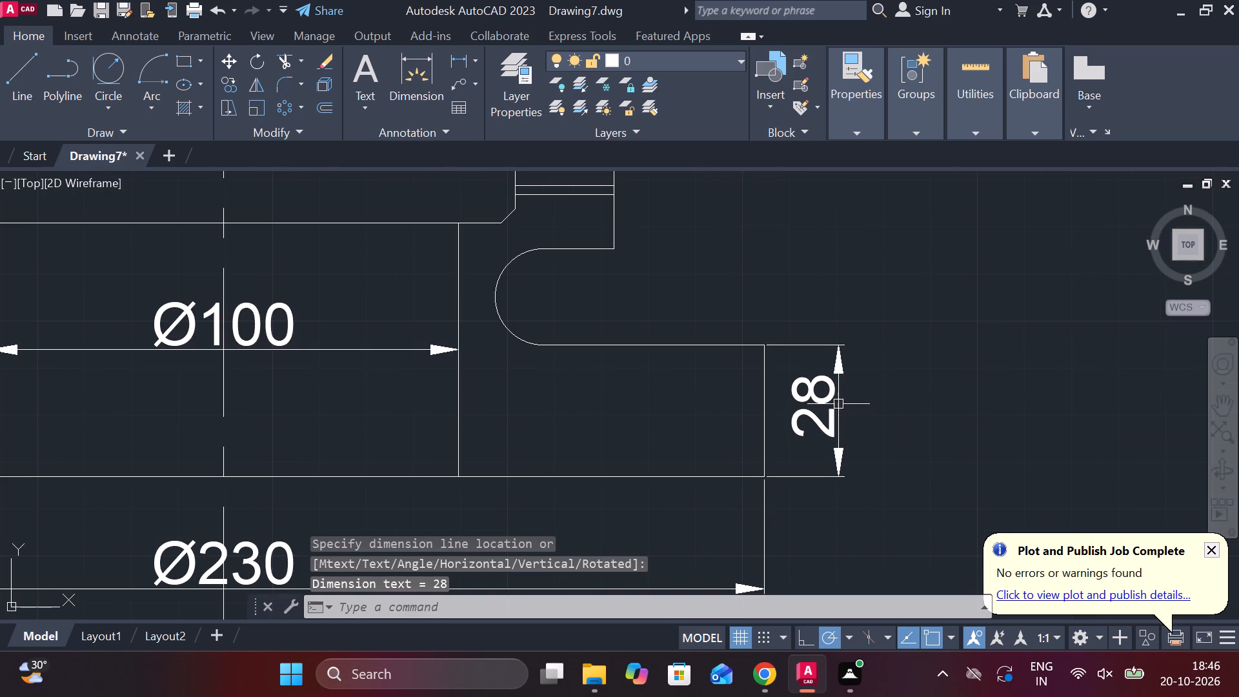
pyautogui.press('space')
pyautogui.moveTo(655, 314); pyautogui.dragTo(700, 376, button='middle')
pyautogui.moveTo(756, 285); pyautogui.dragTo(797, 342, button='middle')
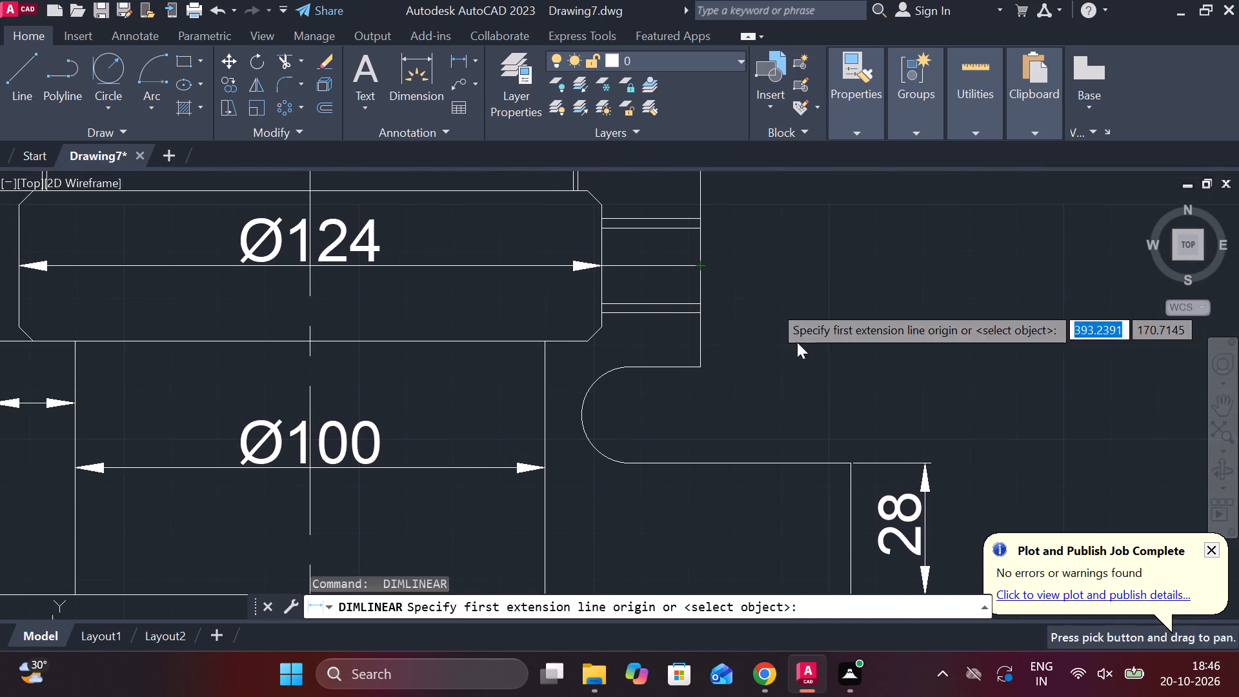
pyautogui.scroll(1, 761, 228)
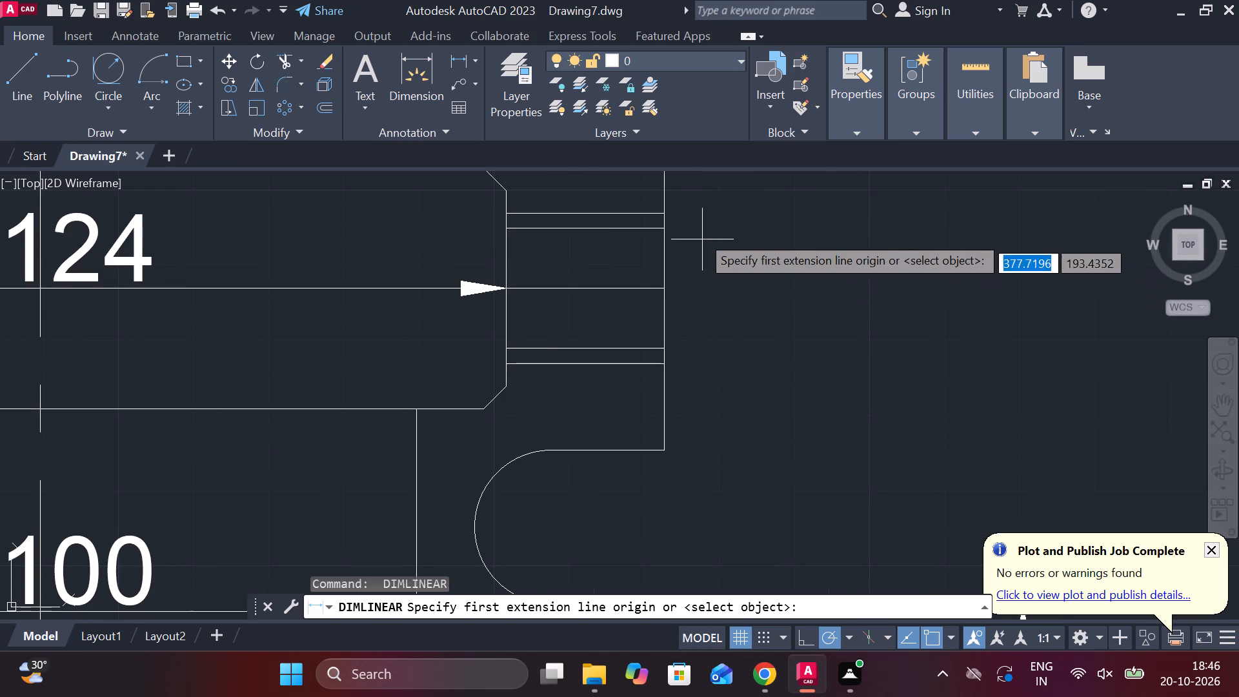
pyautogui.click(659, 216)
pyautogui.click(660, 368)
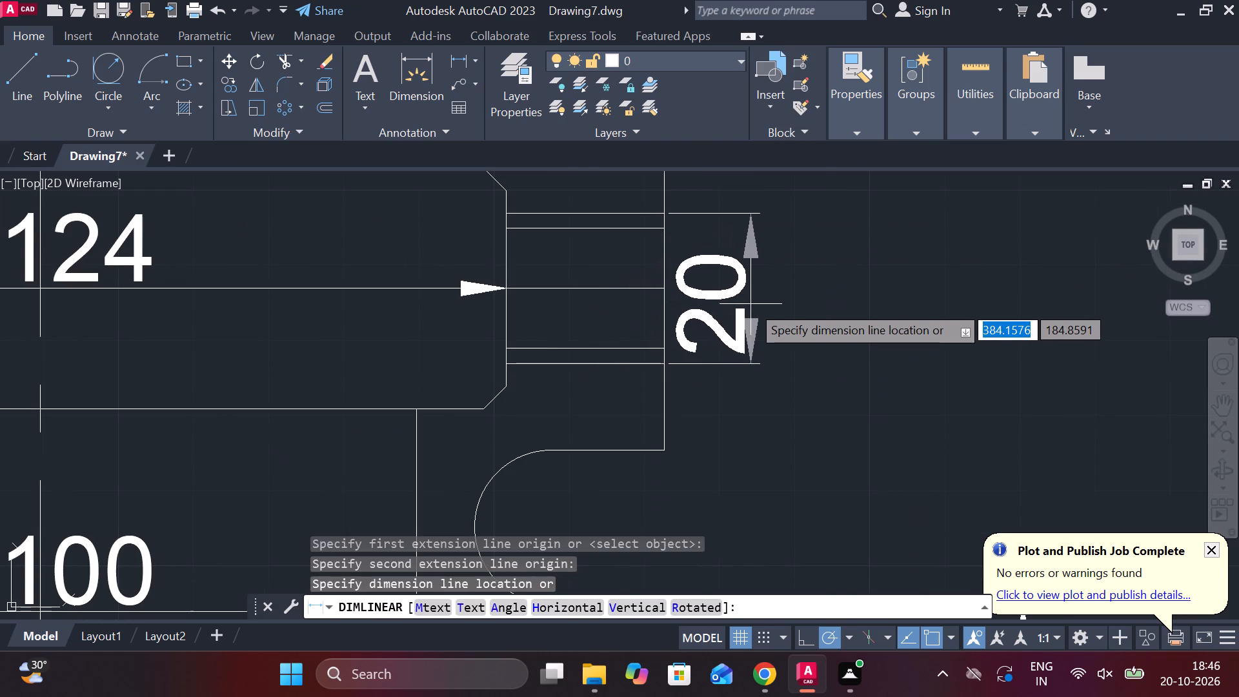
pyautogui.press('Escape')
# Measure the height of the right outer wall, from the curved relief's upper edge to the bulge corner, using a trial linear dimension.
pyautogui.scroll(-2, 740, 328)
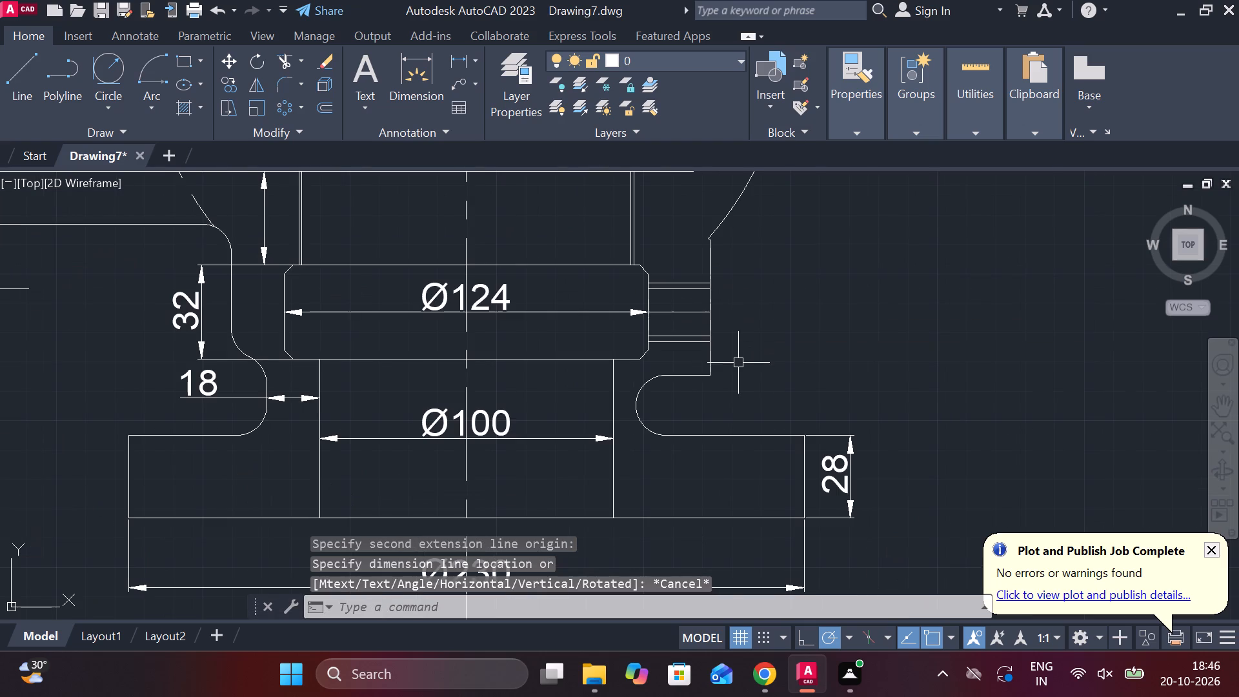
pyautogui.press('space')
pyautogui.click(714, 369)
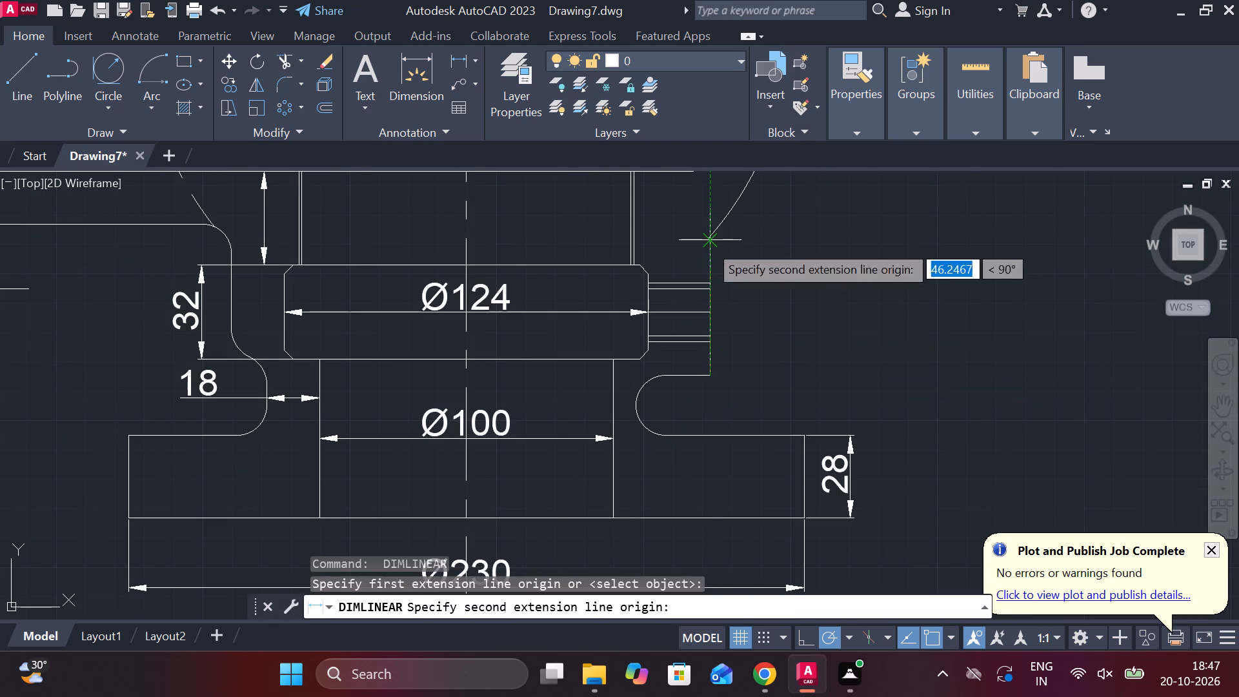
pyautogui.scroll(3, 708, 243)
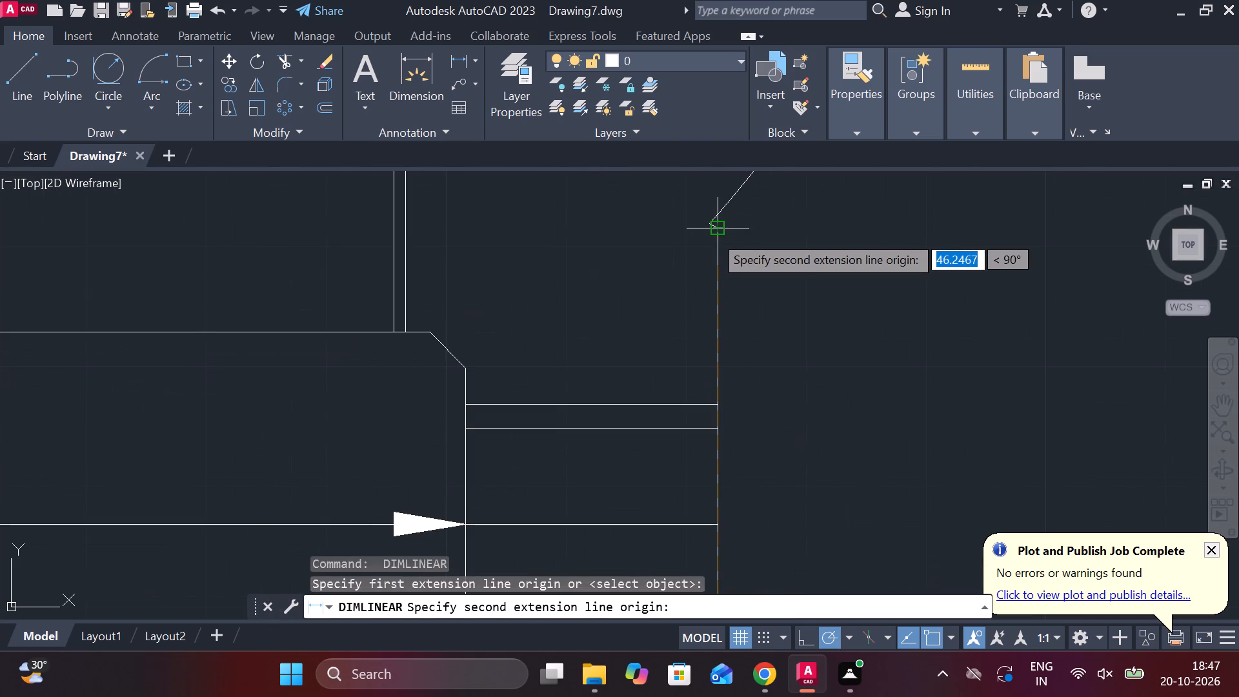
pyautogui.scroll(2, 713, 234)
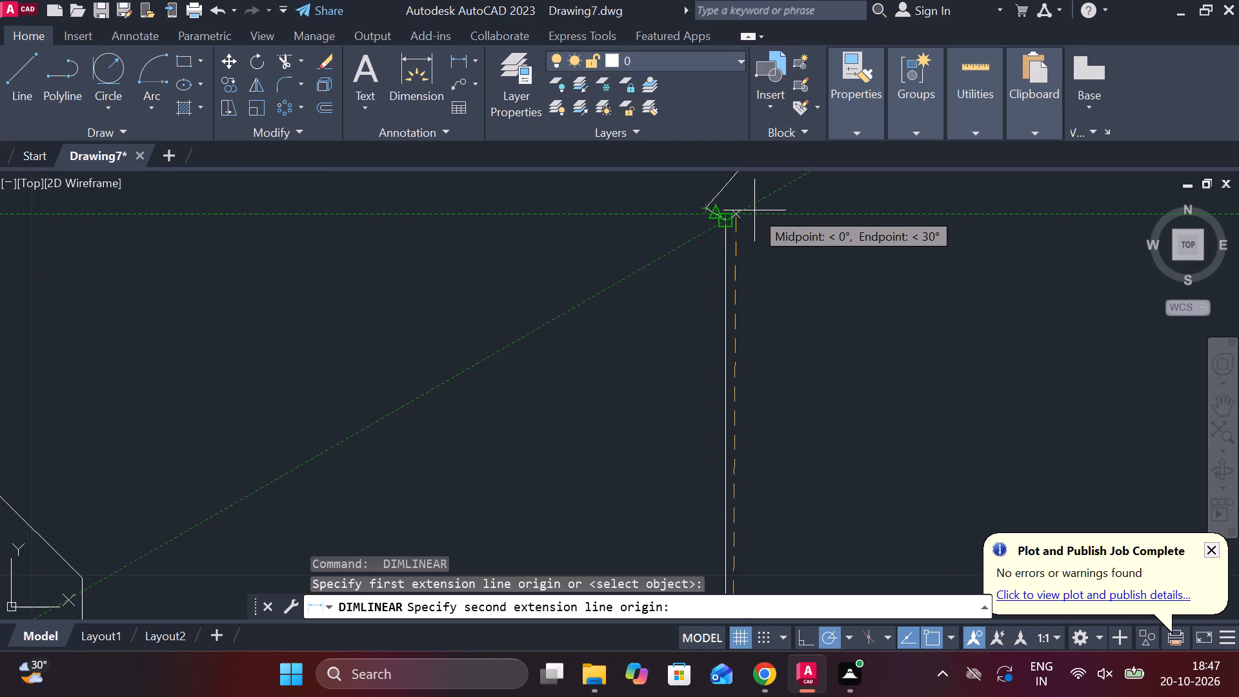
pyautogui.scroll(2, 738, 210)
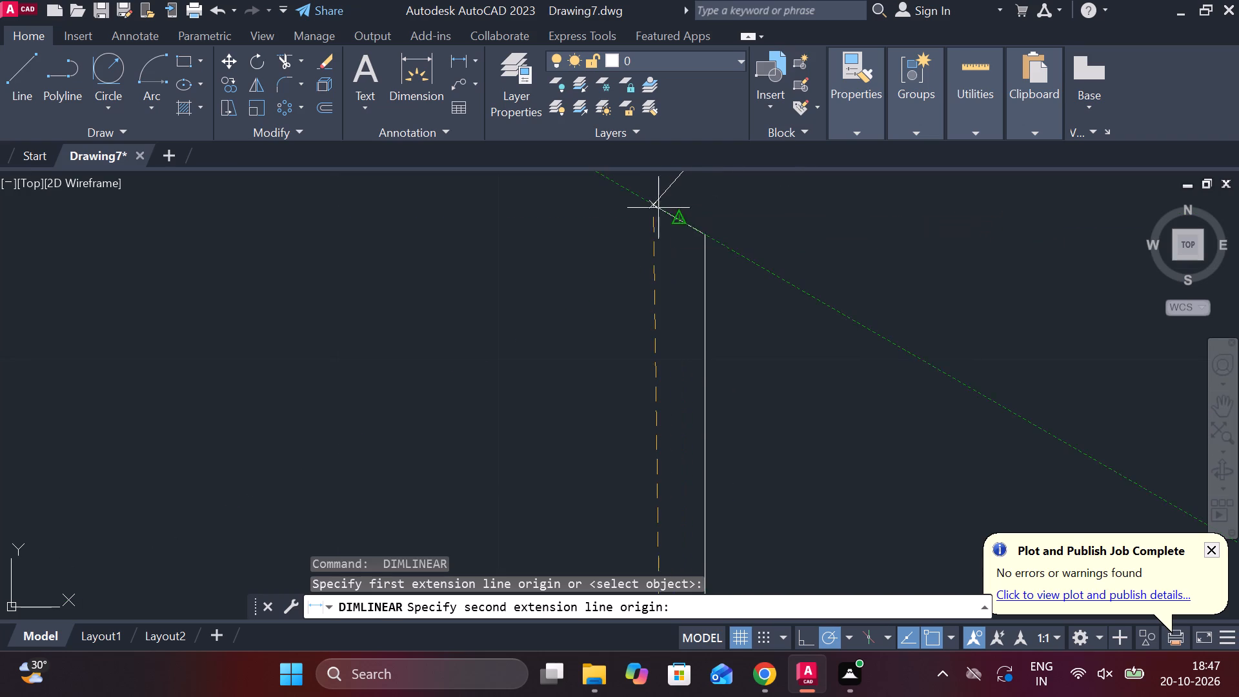
pyautogui.scroll(-1, 712, 205)
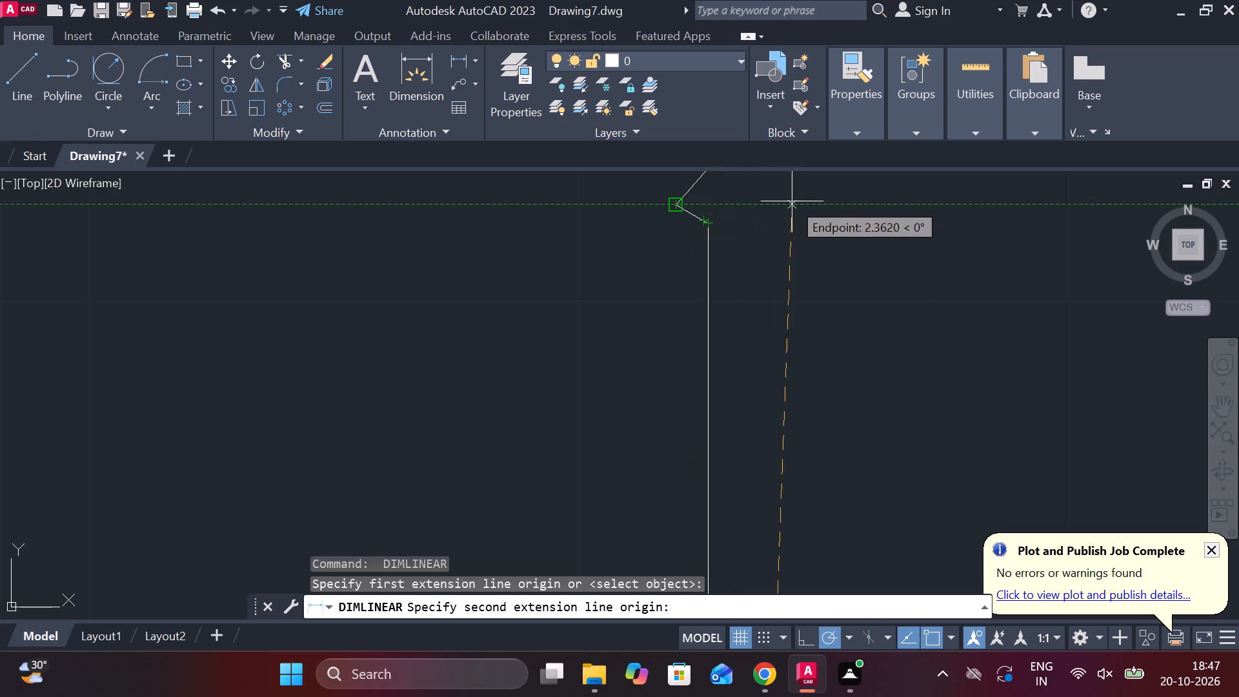
pyautogui.click(708, 204)
pyautogui.scroll(-3, 871, 232)
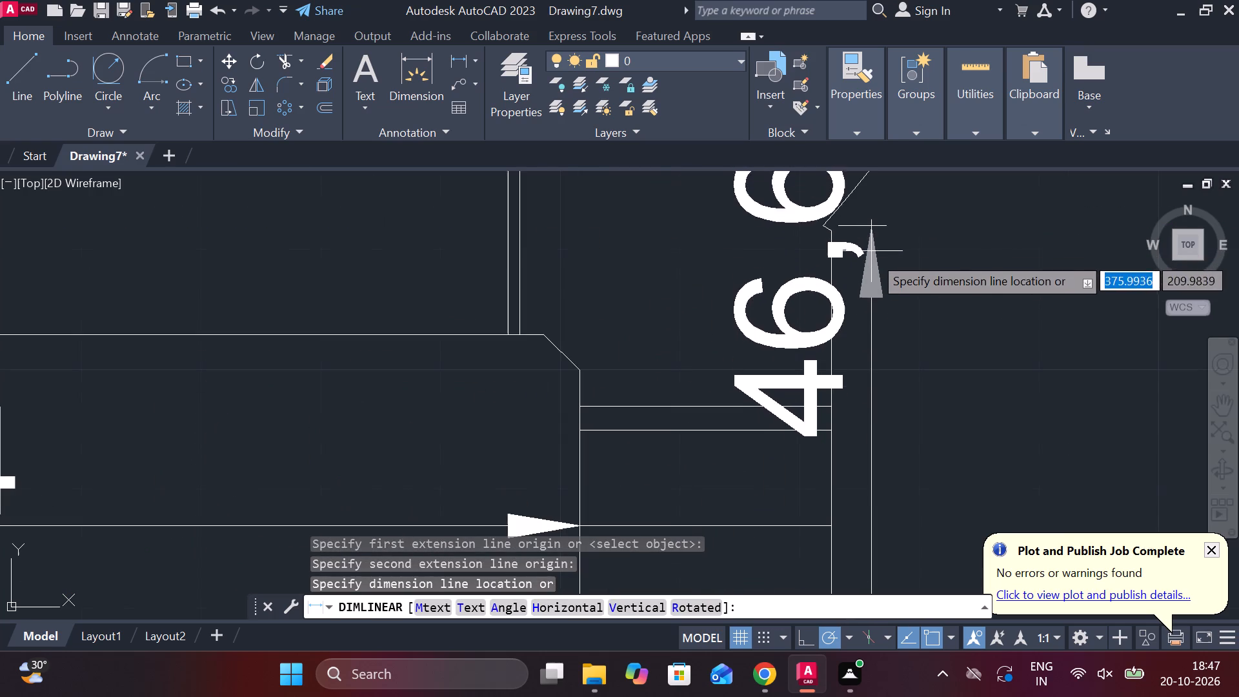
pyautogui.press('Escape')
pyautogui.scroll(-2, 887, 292)
pyautogui.moveTo(888, 294); pyautogui.dragTo(820, 254, button='middle')
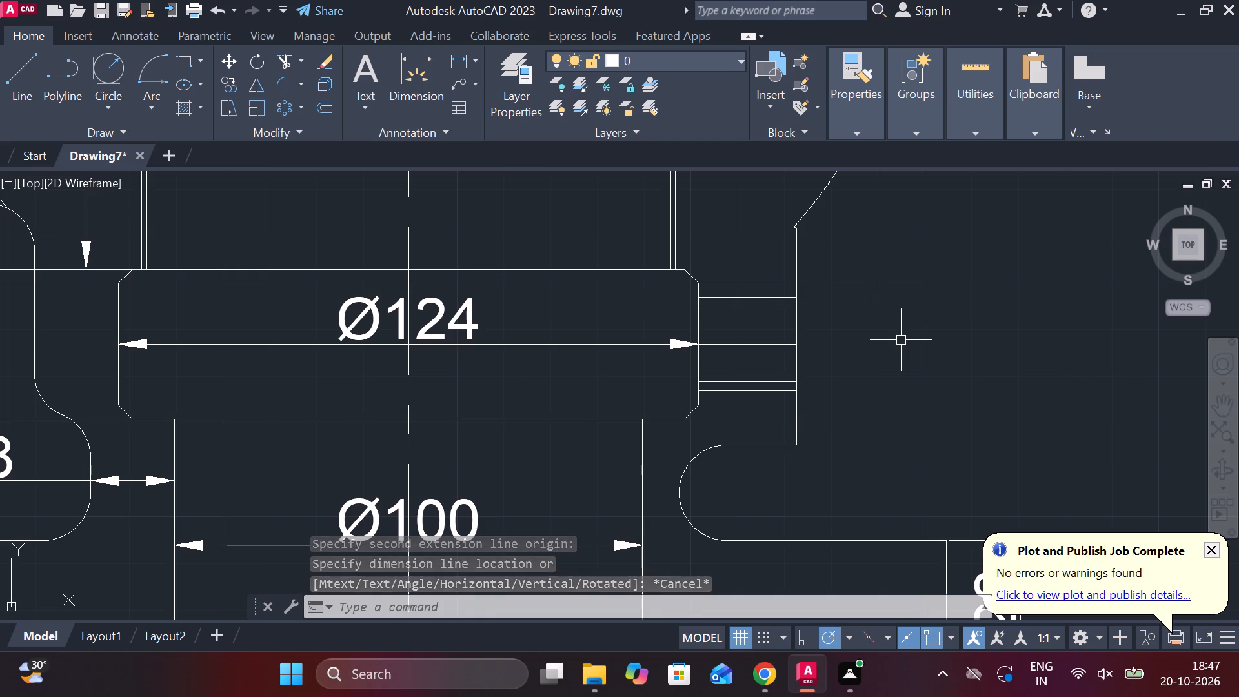
pyautogui.moveTo(900, 342); pyautogui.dragTo(891, 358, button='middle')
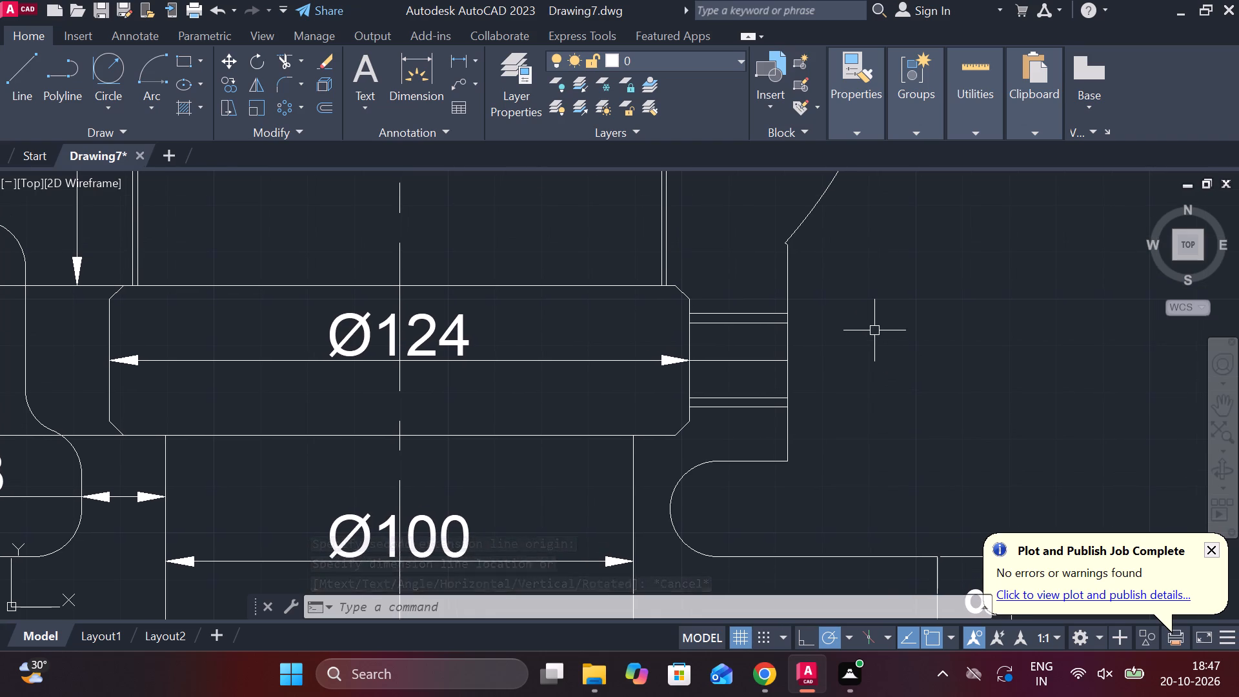
# Draw a 50-long vertical line downward from the top corner of the right outer wall.
pyautogui.press('l')
pyautogui.press('Return')
pyautogui.scroll(1, 846, 278)
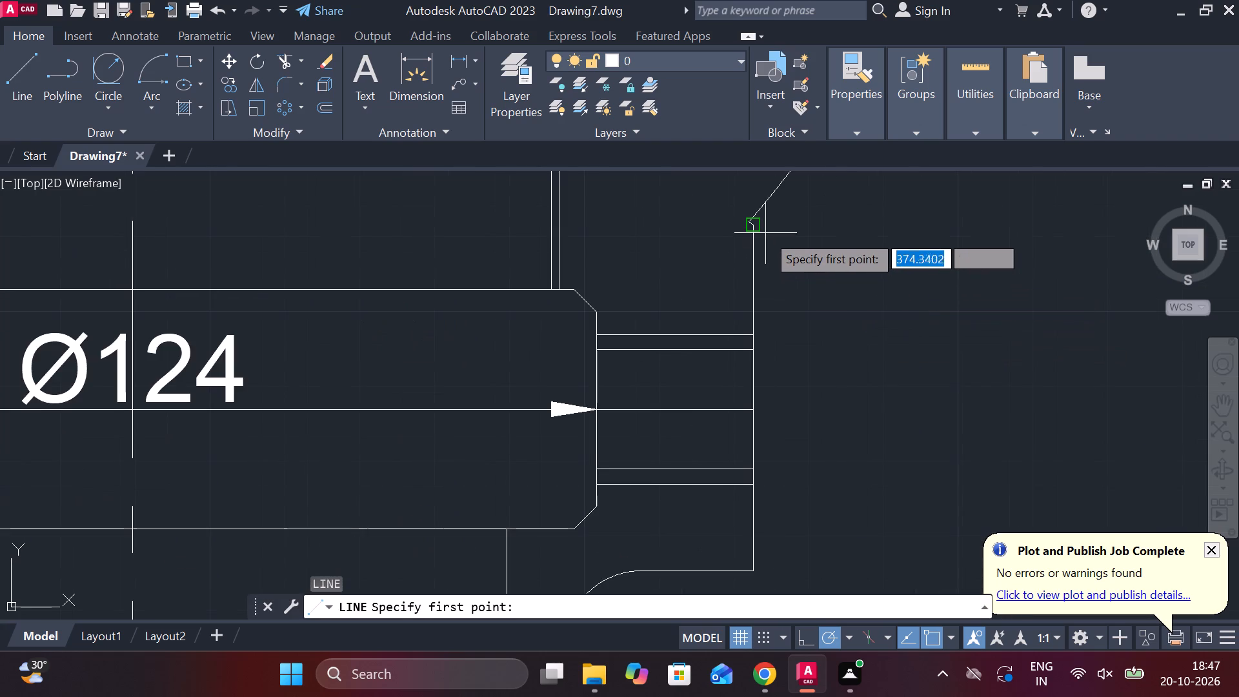
pyautogui.scroll(3, 765, 233)
pyautogui.click(716, 206)
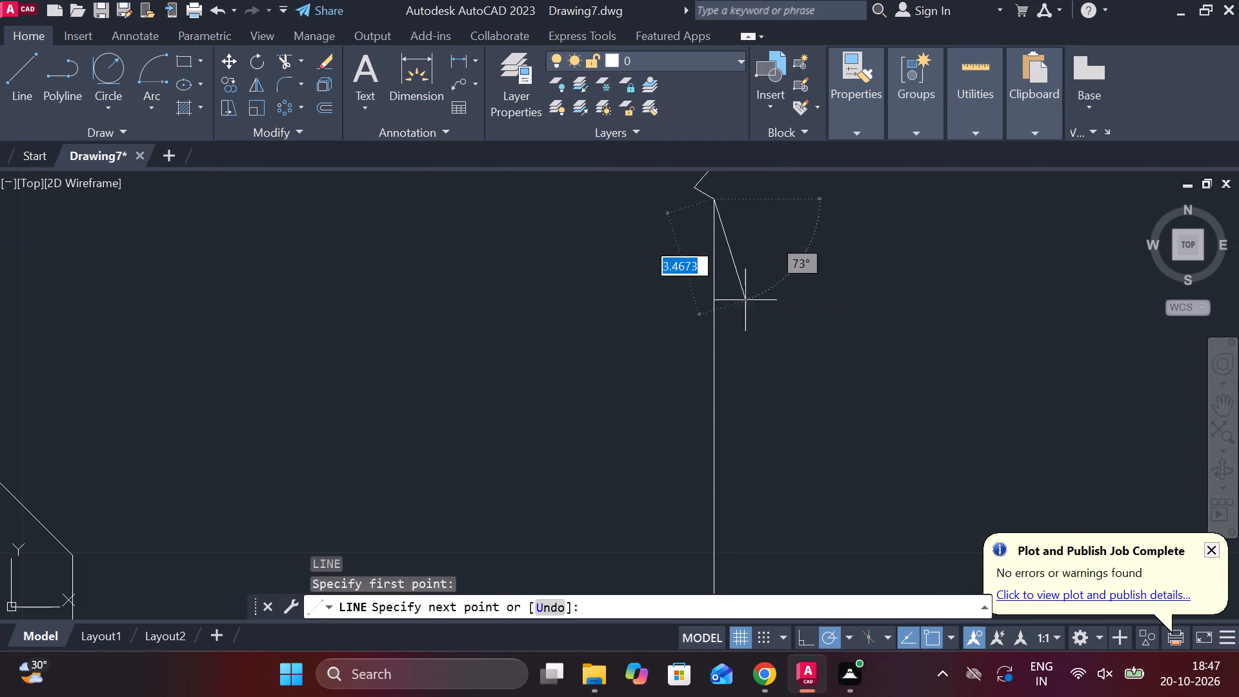
pyautogui.scroll(-2, 754, 311)
pyautogui.moveTo(768, 431); pyautogui.dragTo(778, 177, button='middle')
pyautogui.moveTo(781, 463); pyautogui.dragTo(765, 296, button='middle')
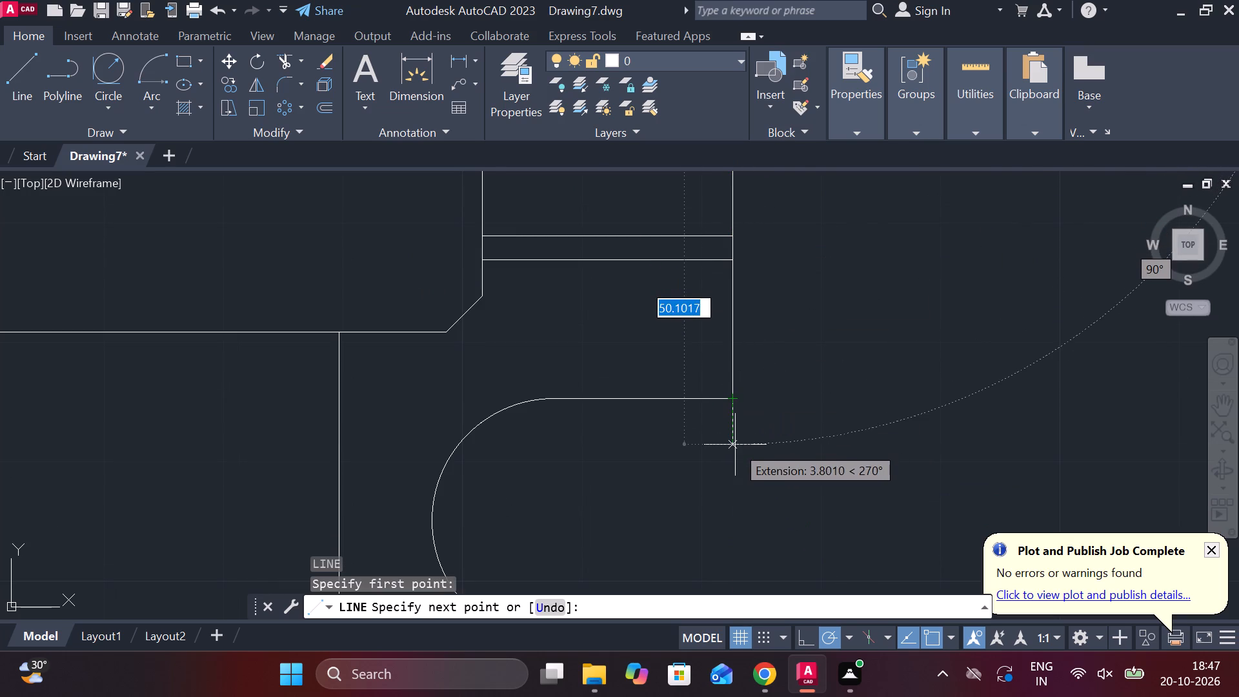
pyautogui.press('5')
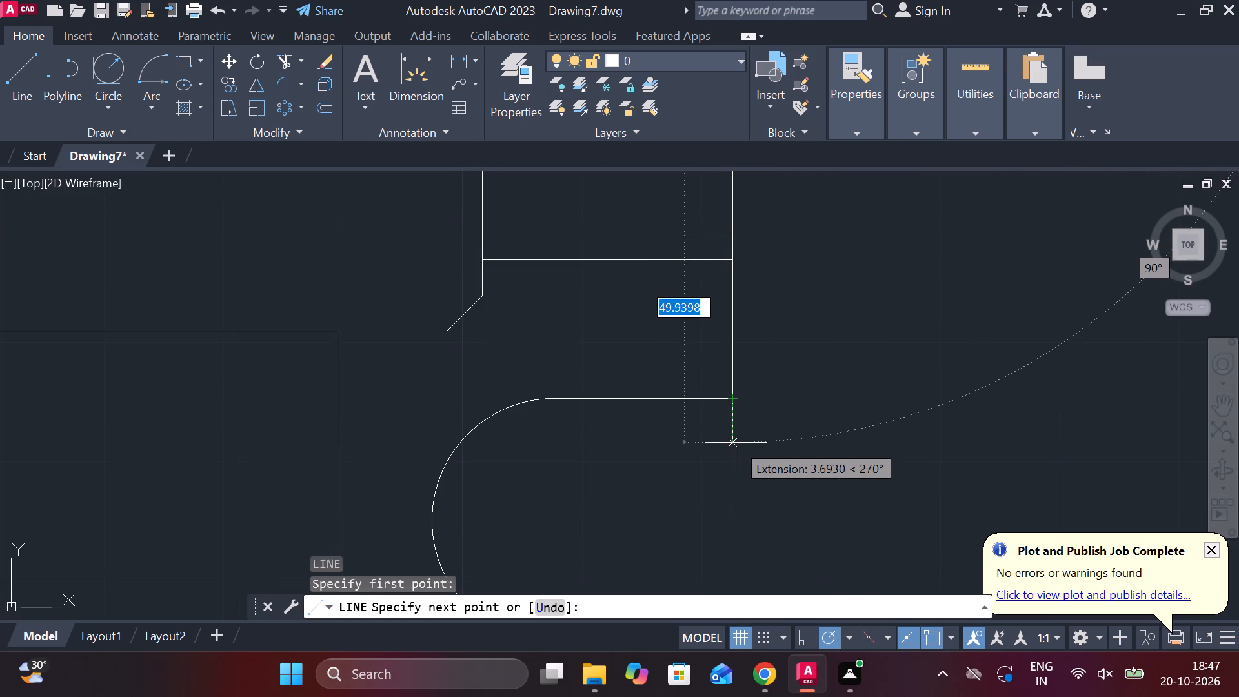
pyautogui.press('0')
pyautogui.press('Return')
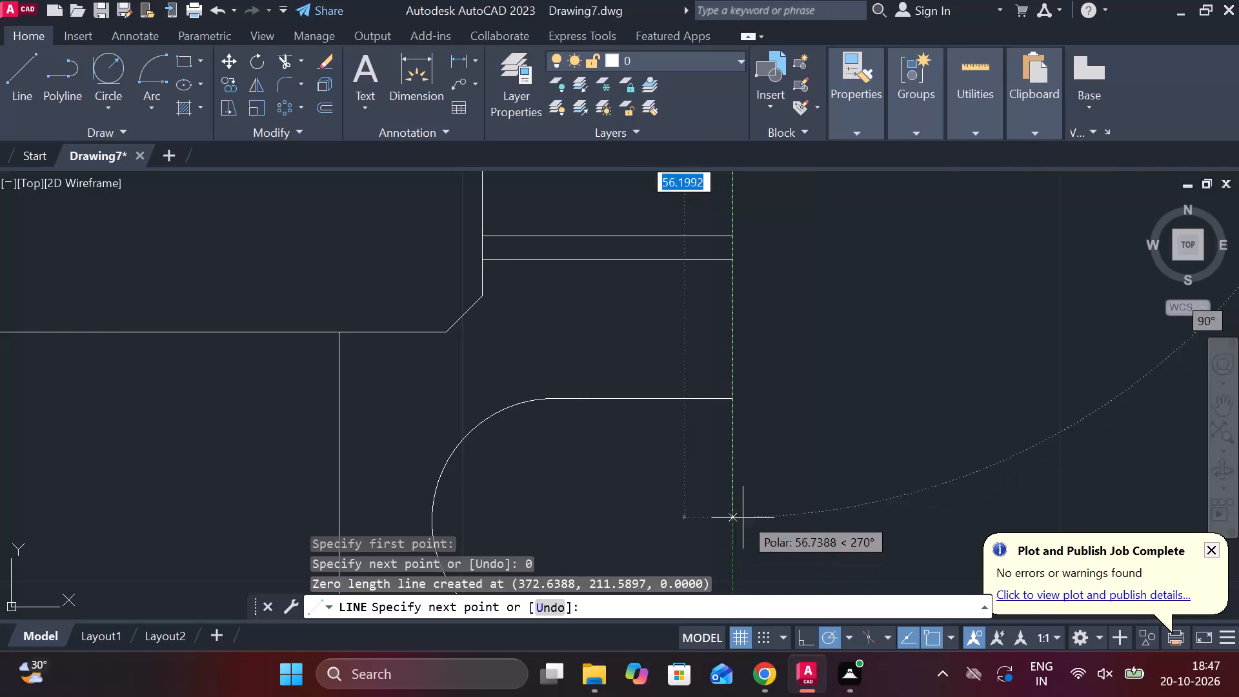
pyautogui.hotkey('ctrl', 'z')
pyautogui.write('50')
pyautogui.press('Return')
# Continue the line 15 horizontally inward, and drop it vertically to the end of the base flange's top edge.
pyautogui.scroll(-2, 621, 432)
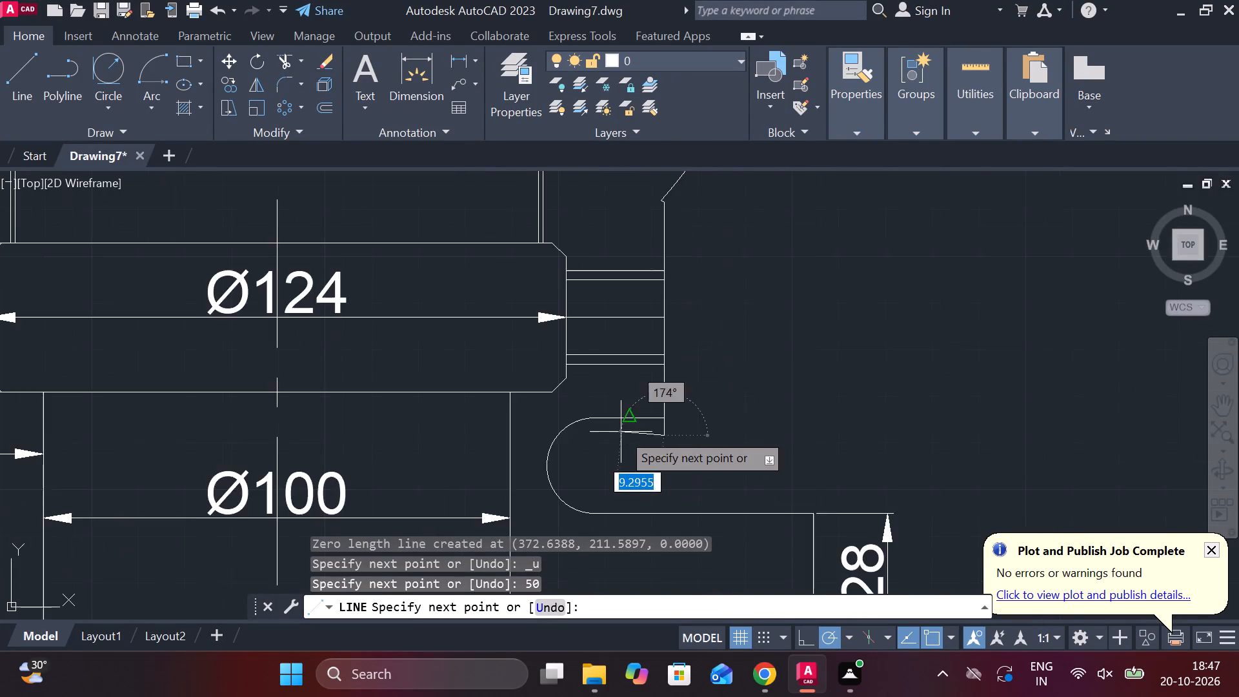
pyautogui.moveTo(621, 436); pyautogui.dragTo(685, 433, button='middle')
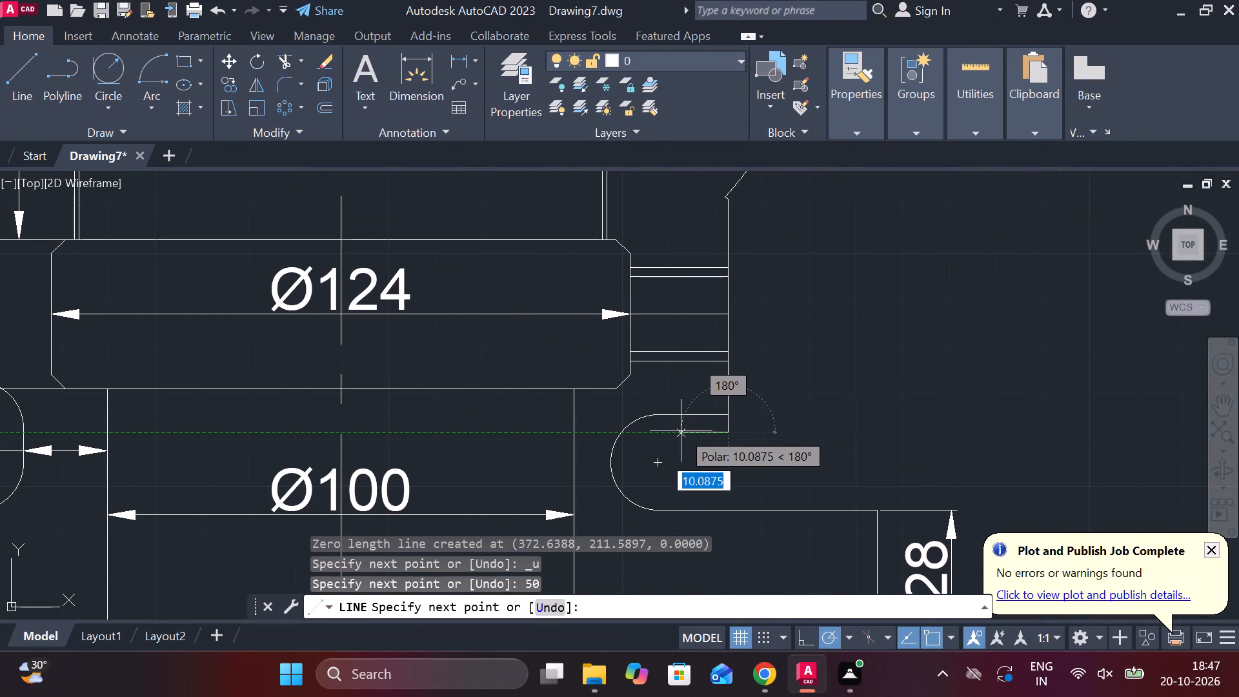
pyautogui.write('15')
pyautogui.press('space')
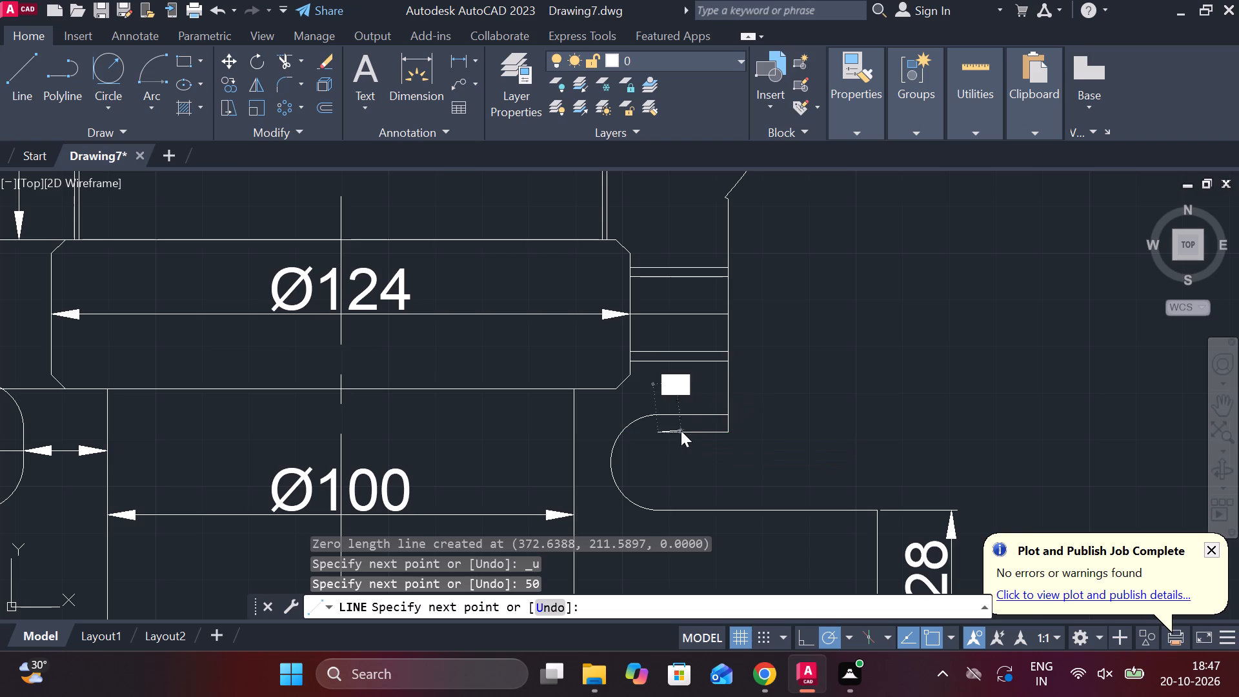
pyautogui.click(661, 518)
pyautogui.press('Escape')
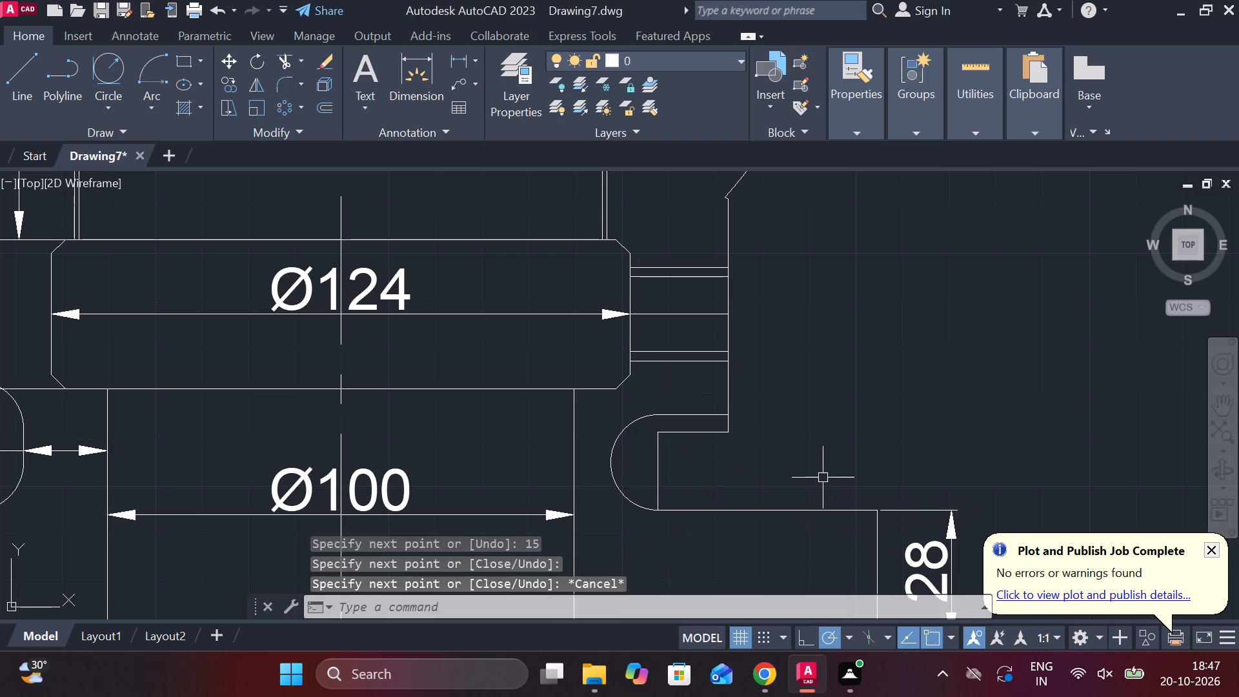
# Trim away the old relief arc and its upper horizontal line above the right side of the base flange.
pyautogui.write('TR')
pyautogui.press('space')
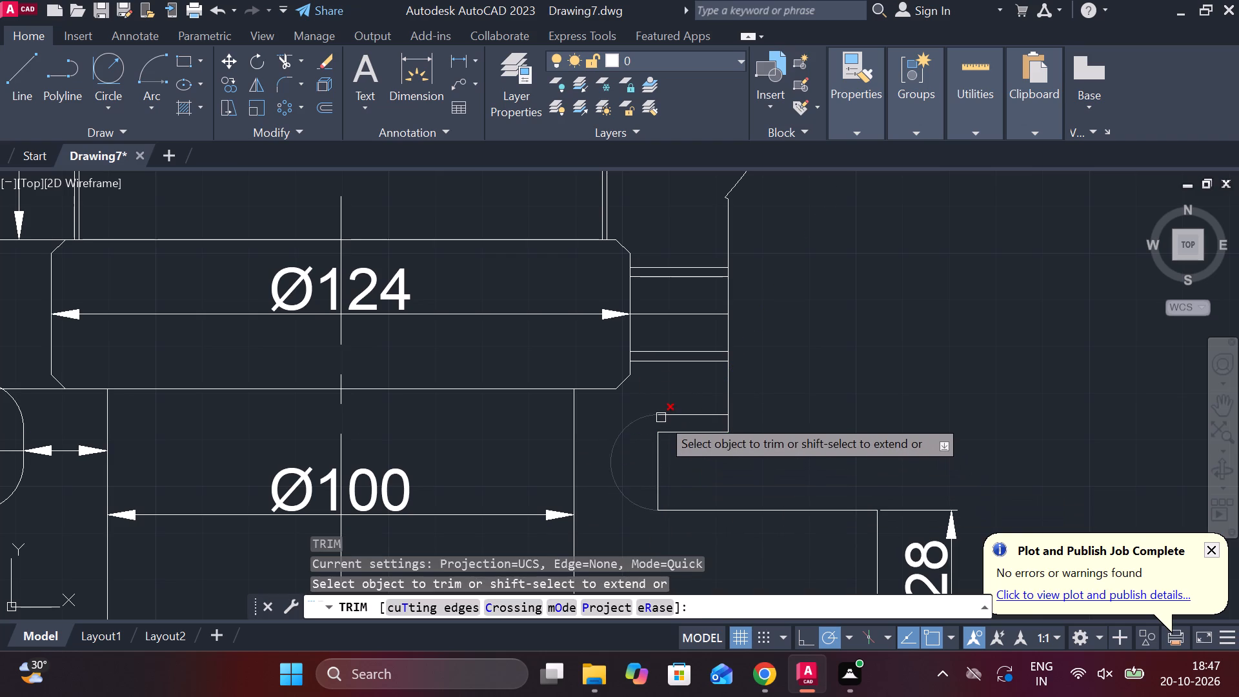
pyautogui.click(661, 418)
pyautogui.click(682, 418)
pyautogui.press('Escape')
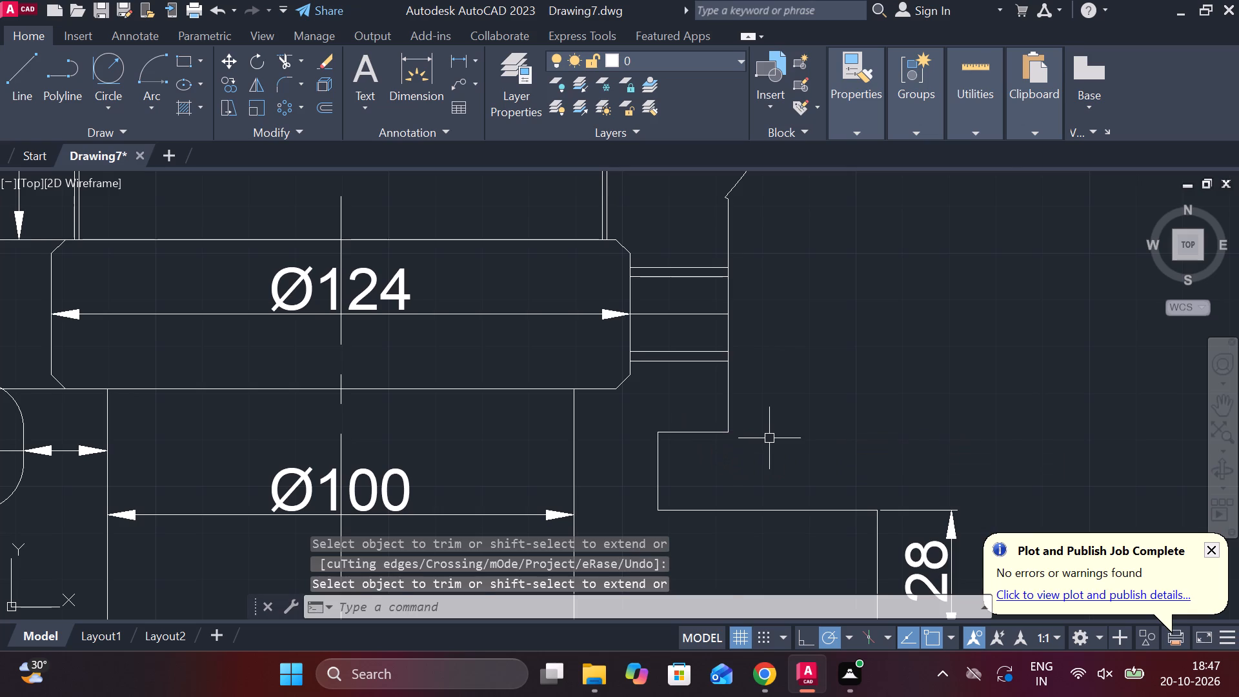
# Draw a two-point circle whose diameter spans the ends of the short vertical line above the base flange.
pyautogui.write('C')
pyautogui.press('space')
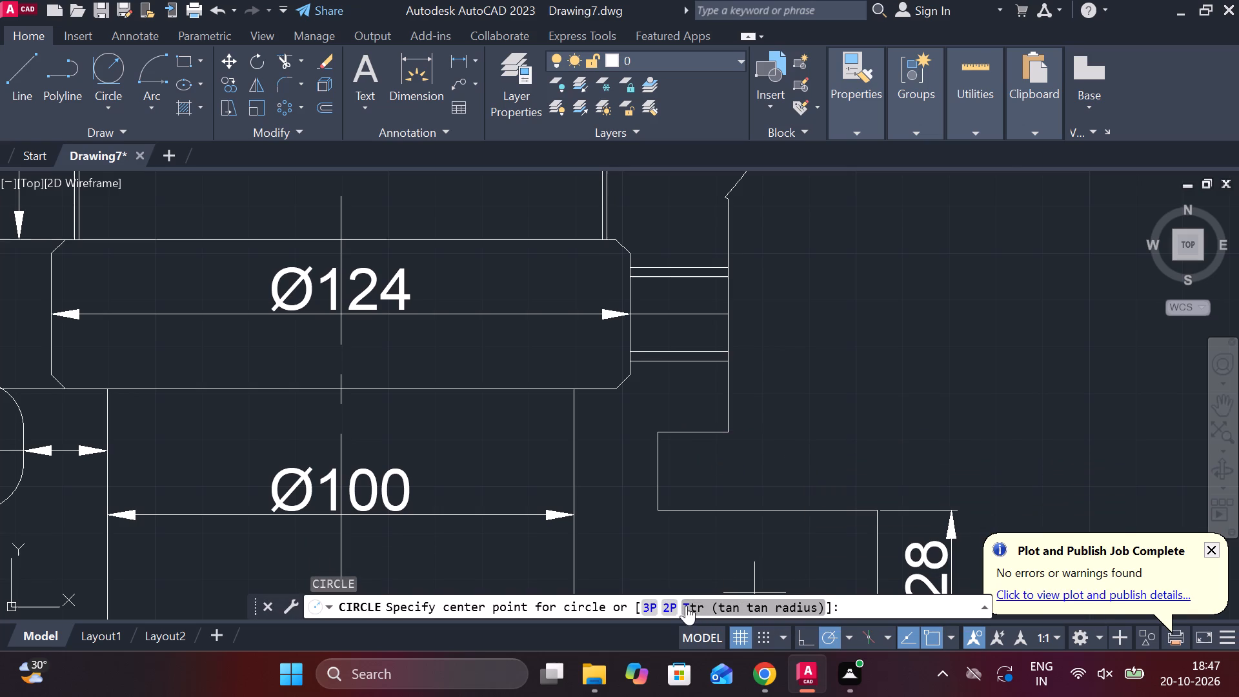
pyautogui.click(671, 606)
pyautogui.click(661, 506)
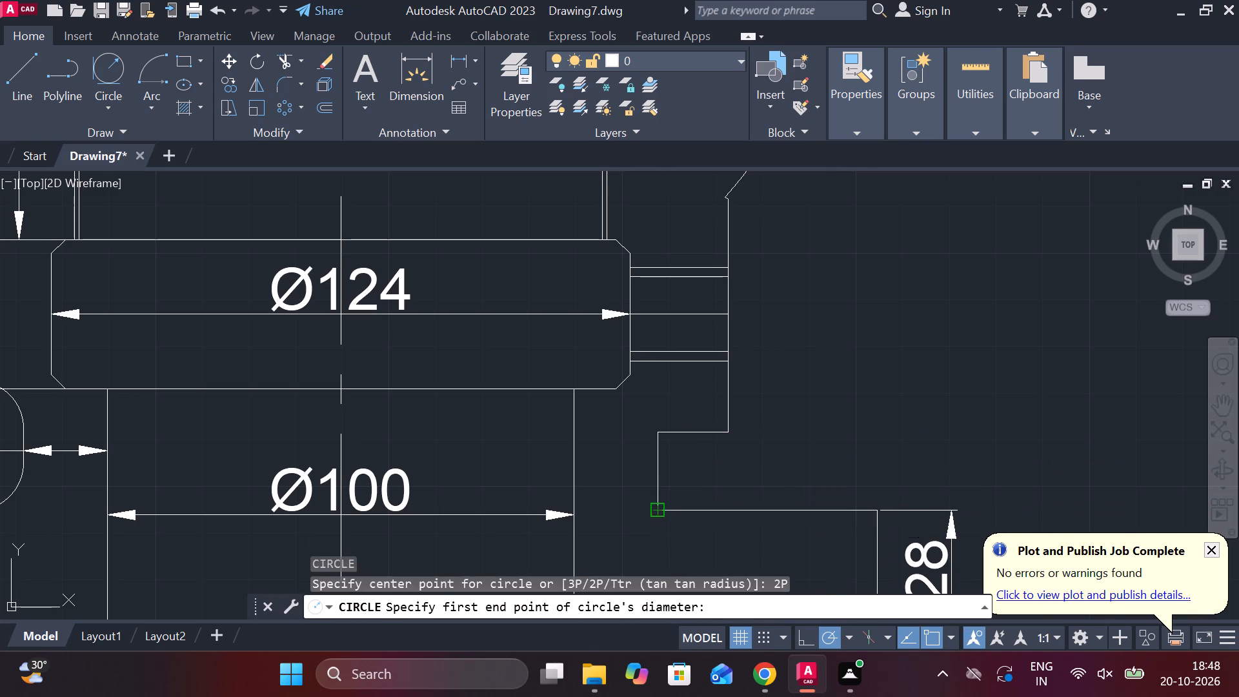
pyautogui.click(660, 430)
pyautogui.press('Escape')
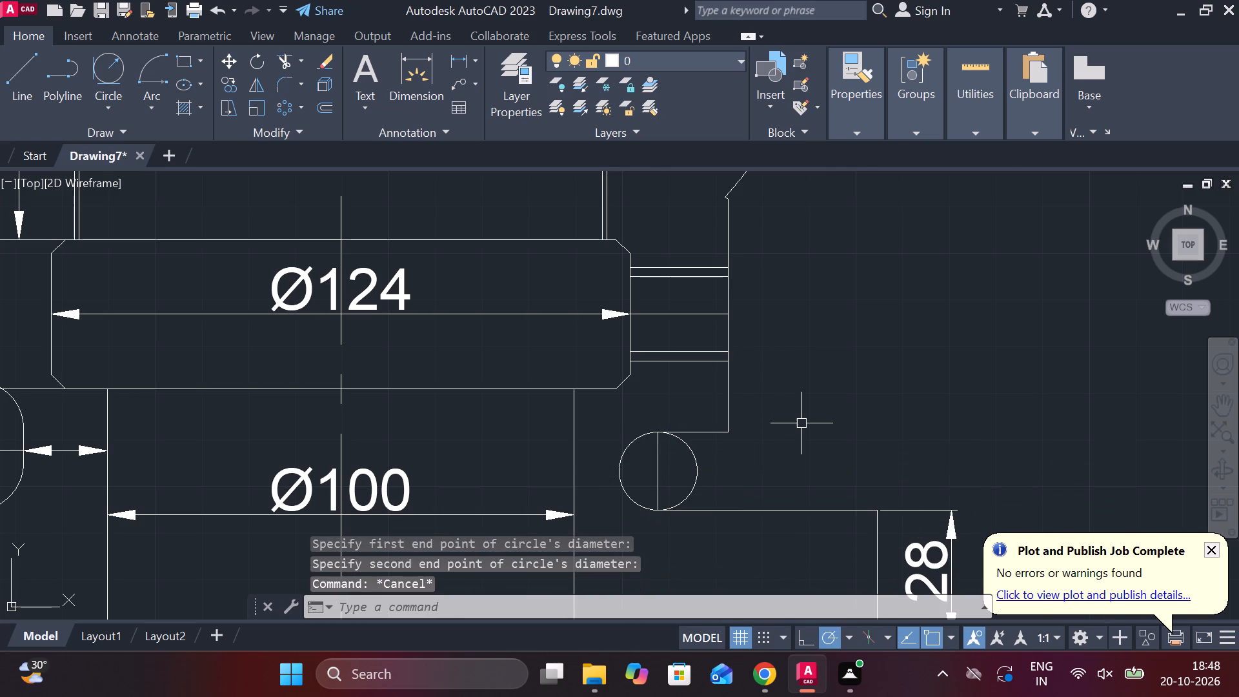
# Trim the circle's outer half and its vertical diameter line, leaving a semicircular relief above the base flange.
pyautogui.write('TR')
pyautogui.press('space')
pyautogui.moveTo(680, 477); pyautogui.dragTo(718, 478)
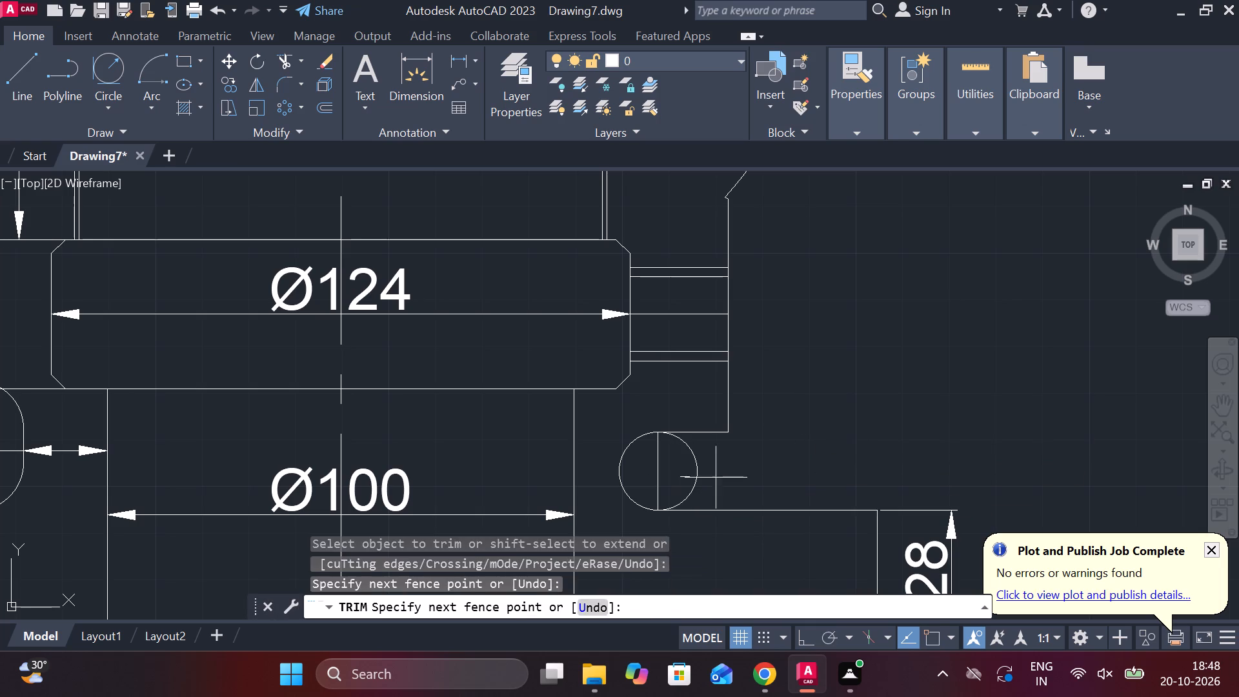
pyautogui.moveTo(718, 478); pyautogui.dragTo(720, 478)
pyautogui.moveTo(656, 477); pyautogui.dragTo(668, 479)
pyautogui.press('Escape')
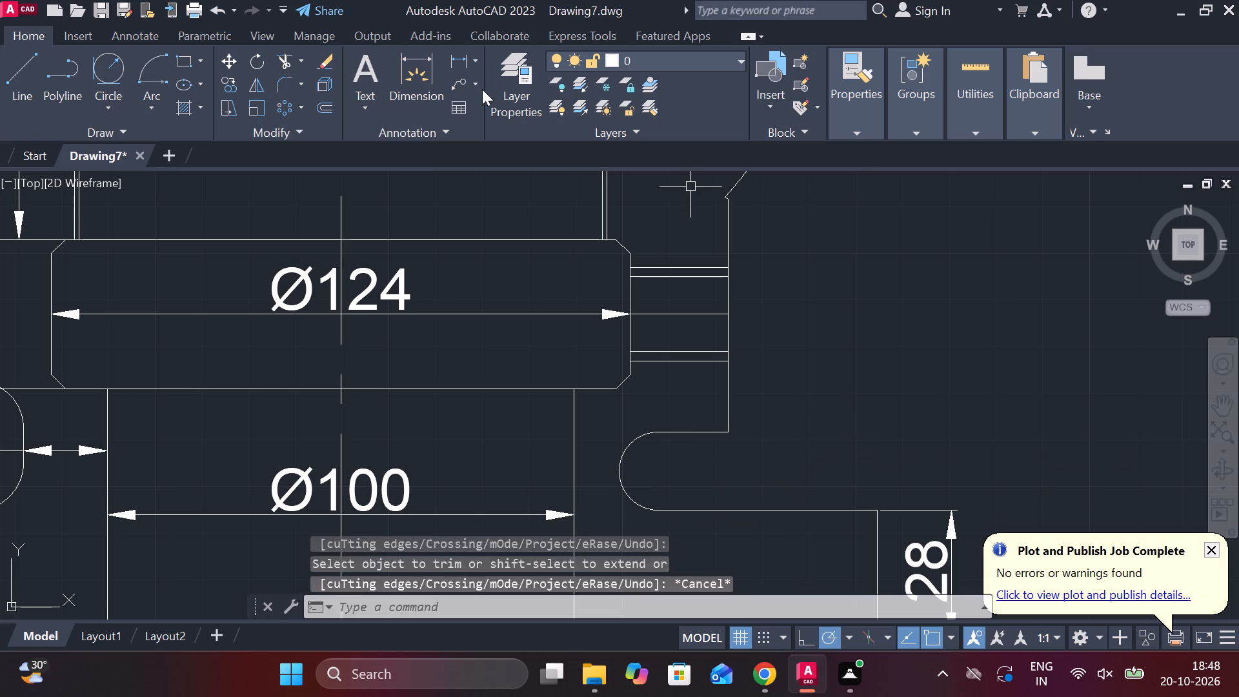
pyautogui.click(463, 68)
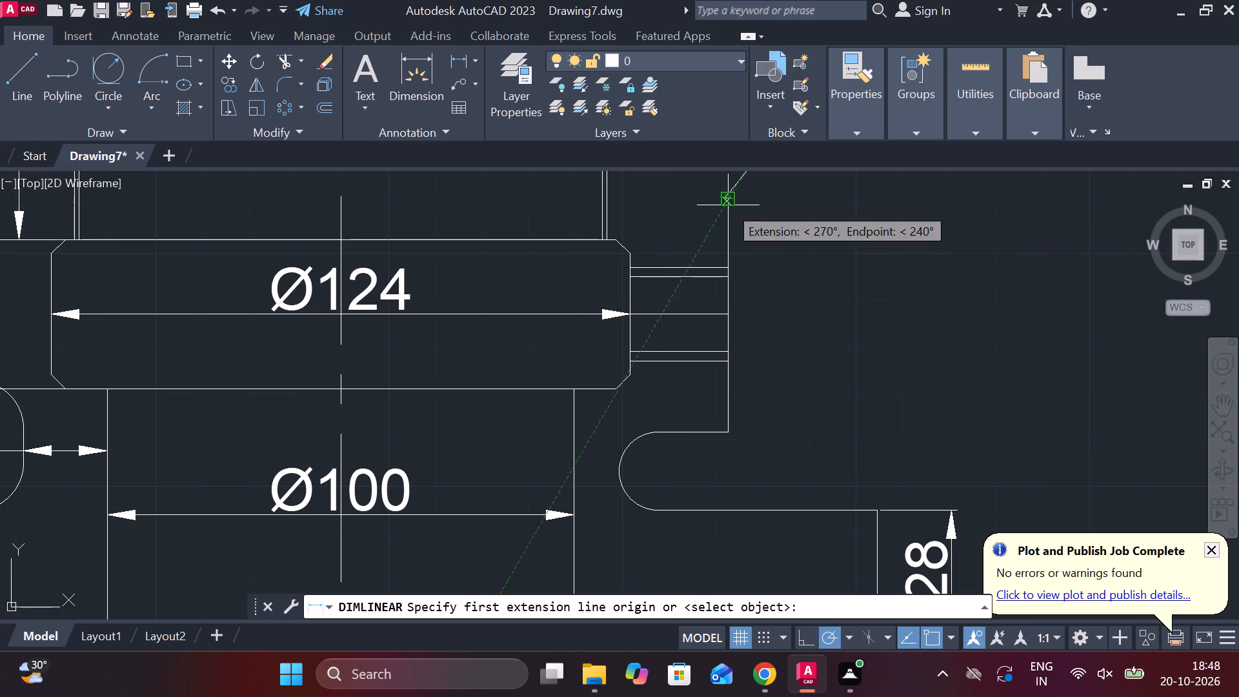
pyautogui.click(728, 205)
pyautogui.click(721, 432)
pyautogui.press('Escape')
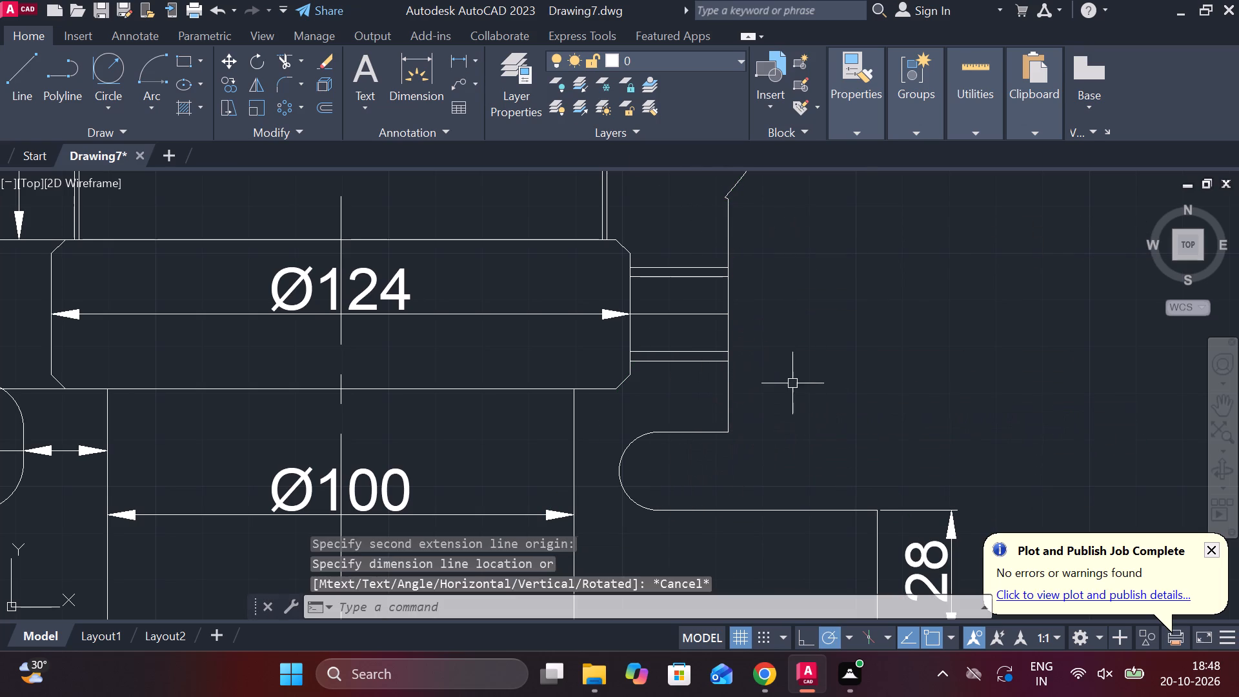
# Add a vertical linear dimension for the 50 height of the right outer wall, placed just outside it.
pyautogui.scroll(1, 740, 314)
pyautogui.press('space')
pyautogui.click(727, 494)
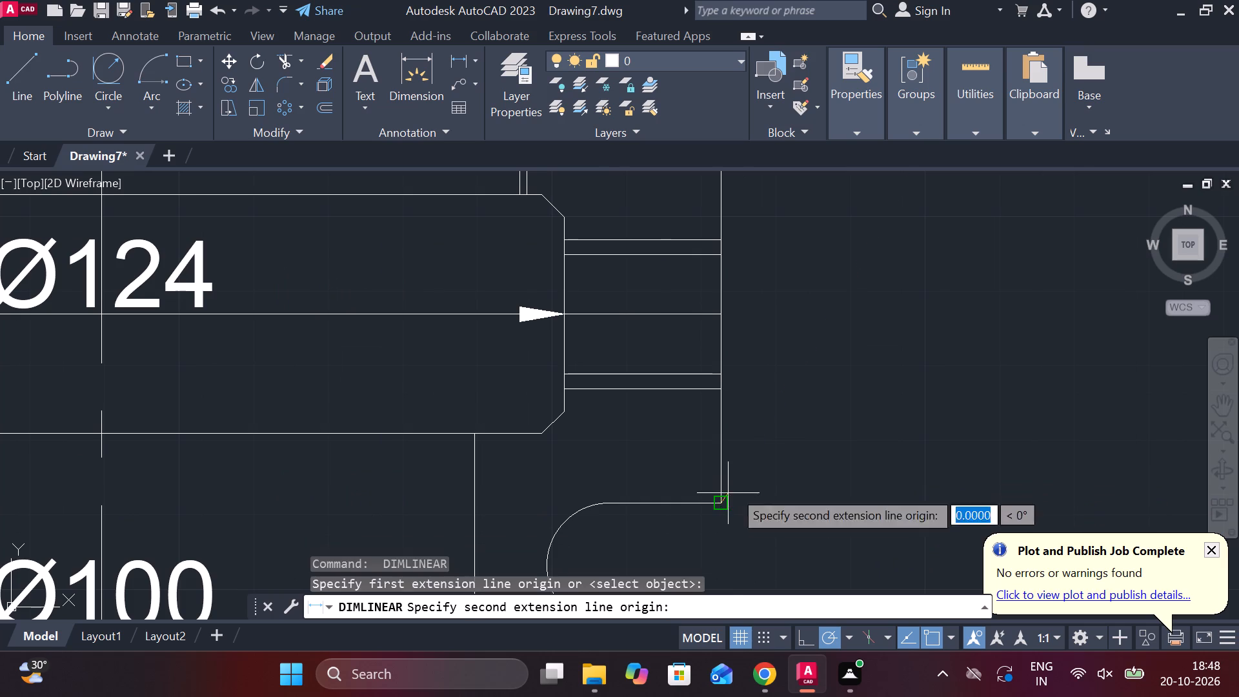
pyautogui.moveTo(761, 308); pyautogui.dragTo(794, 511, button='middle')
pyautogui.scroll(2, 773, 345)
pyautogui.click(735, 318)
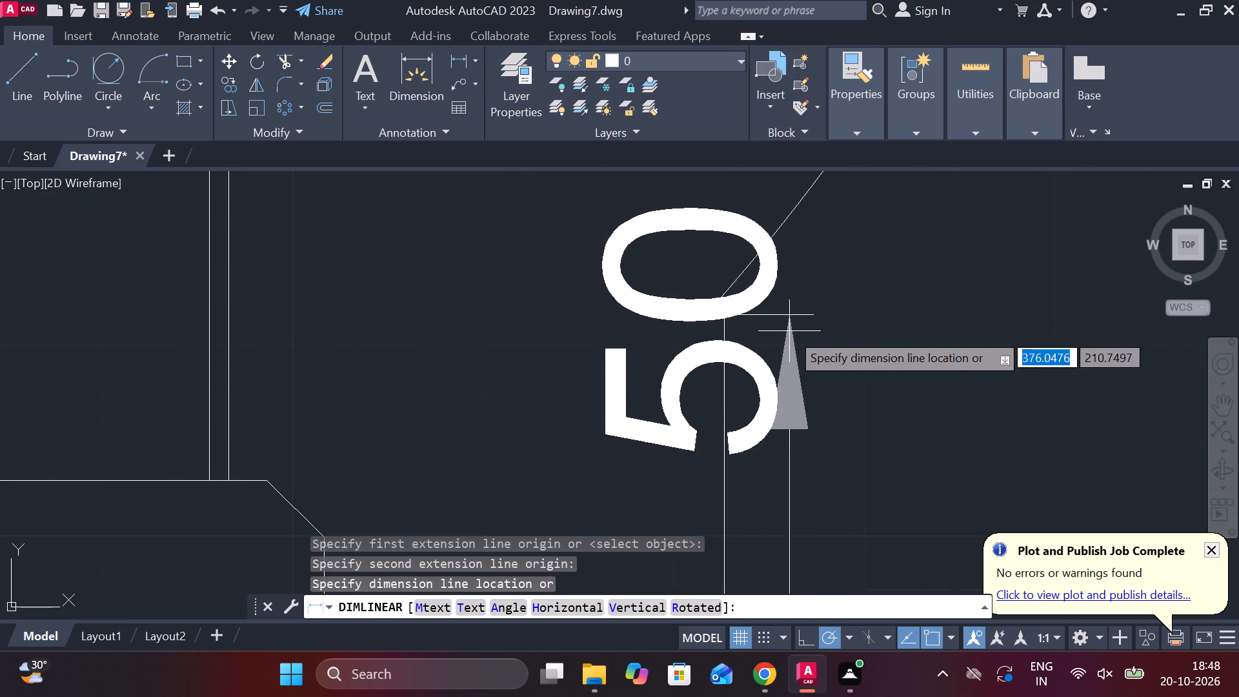
pyautogui.scroll(-3, 791, 337)
pyautogui.moveTo(829, 412); pyautogui.dragTo(831, 315, button='middle')
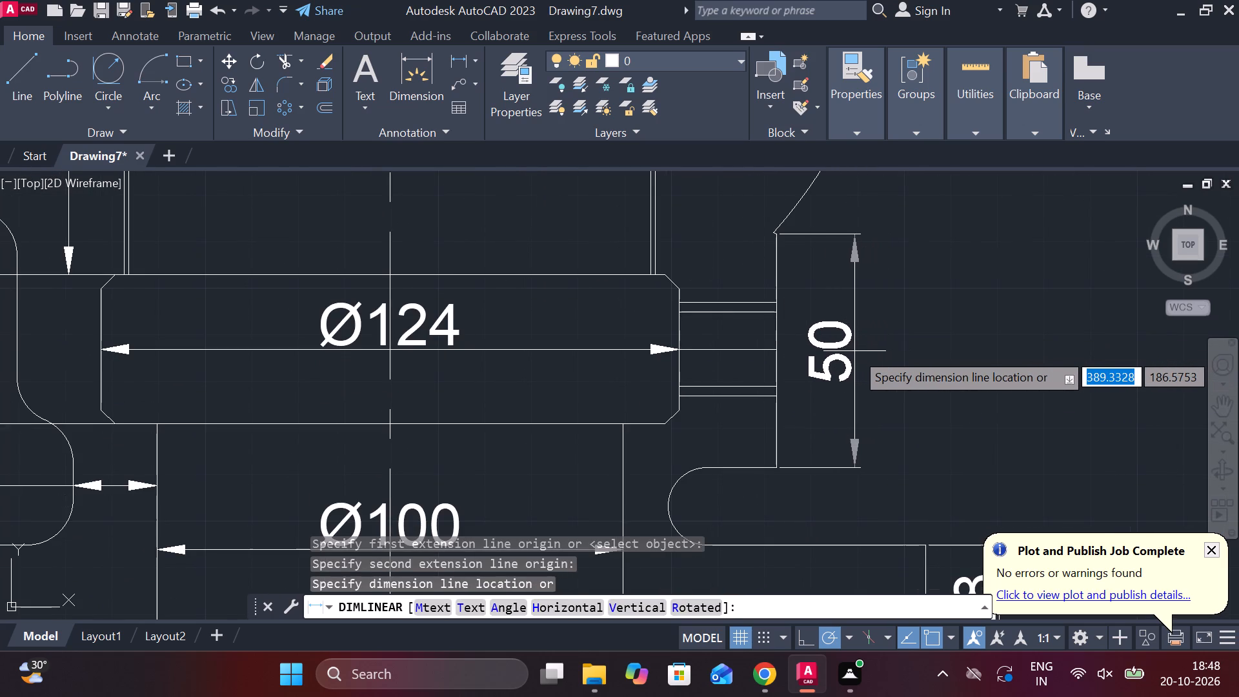
pyautogui.click(854, 351)
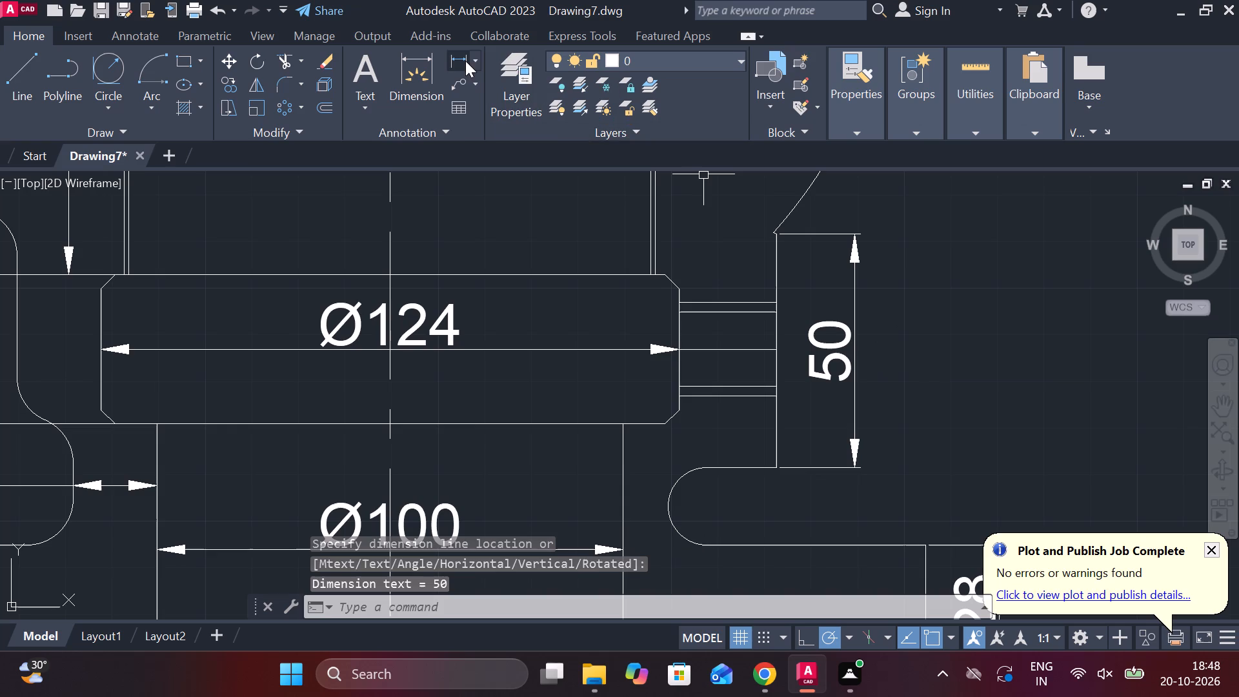
# Add a horizontal 18 linear dimension from the Ø100 bore wall to the centre of the semicircular relief, placed below the relief.
pyautogui.click(465, 61)
pyautogui.moveTo(765, 395); pyautogui.dragTo(720, 233, button='middle')
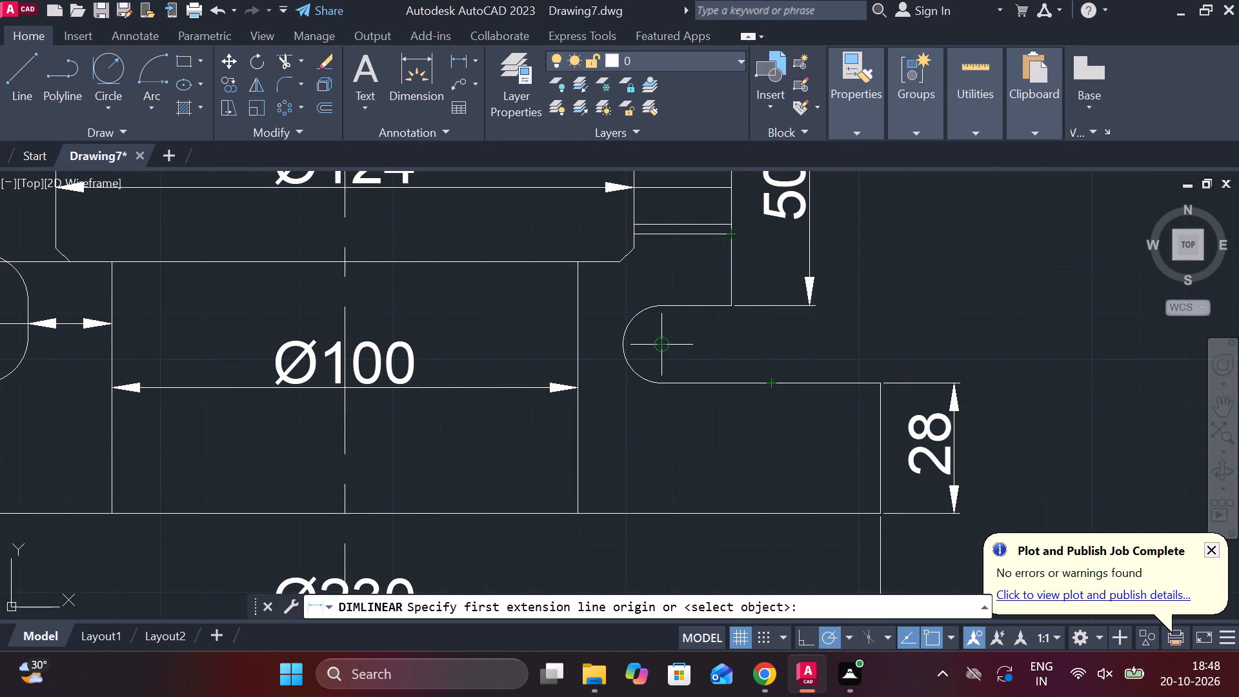
pyautogui.press('Escape')
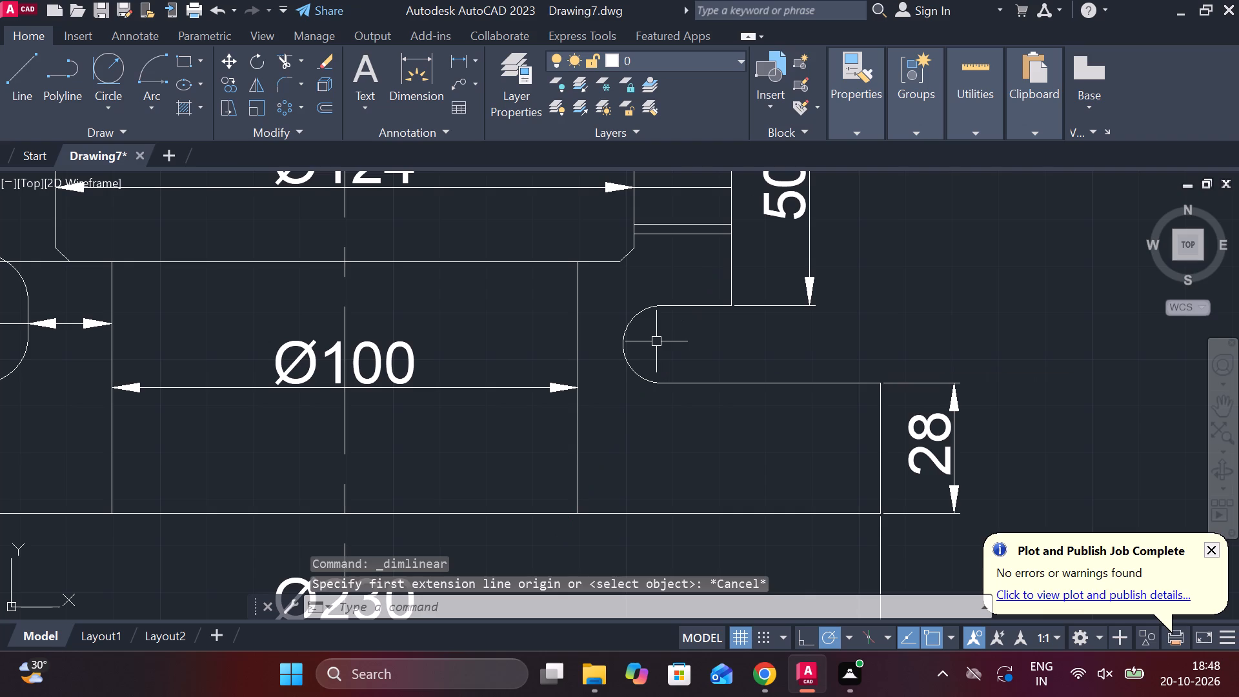
pyautogui.press('space')
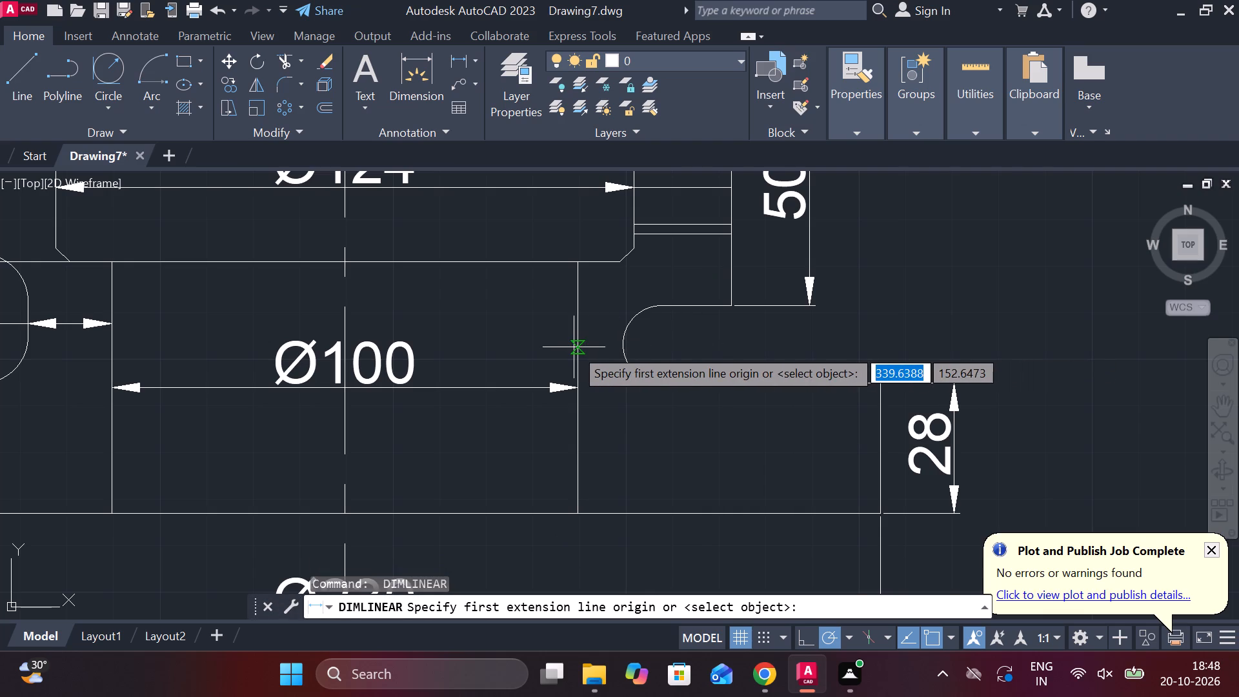
pyautogui.click(574, 347)
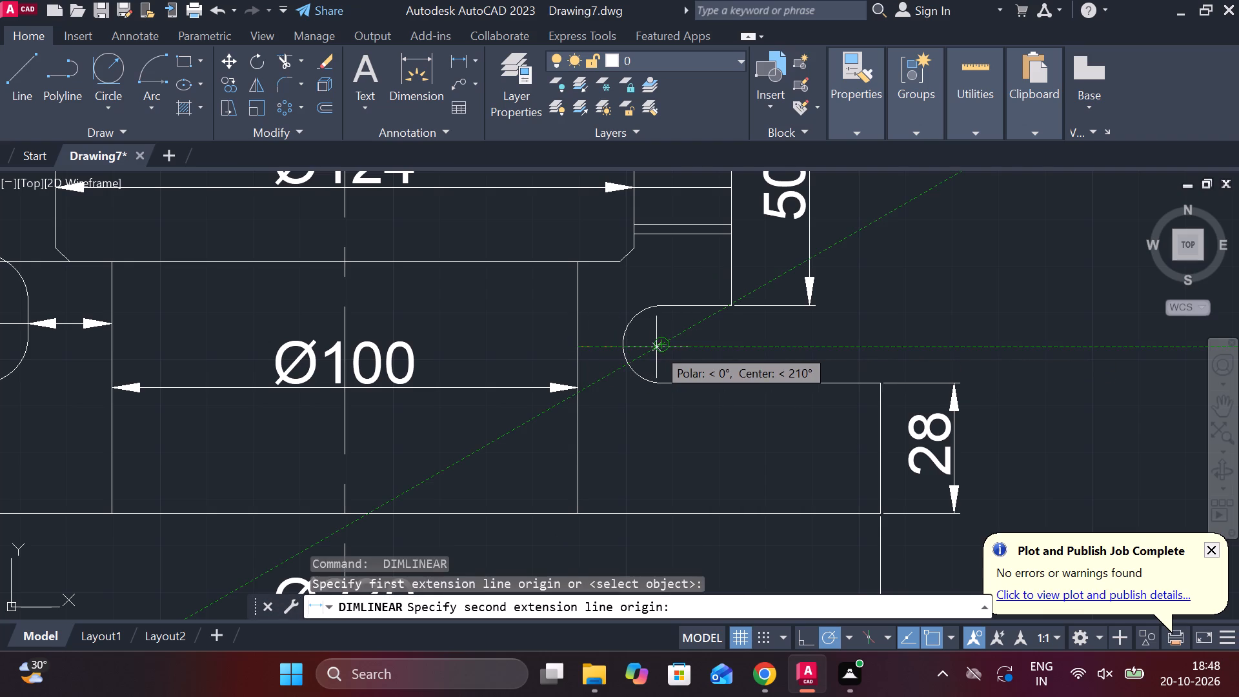
pyautogui.click(661, 344)
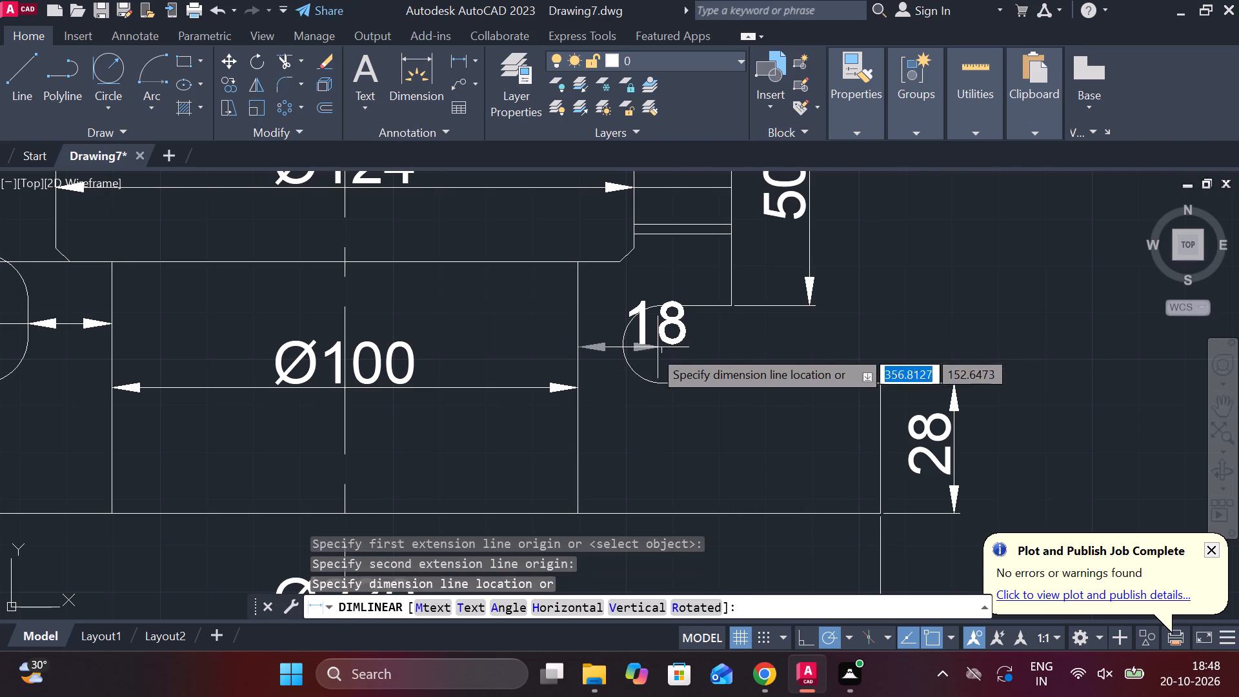
pyautogui.click(623, 421)
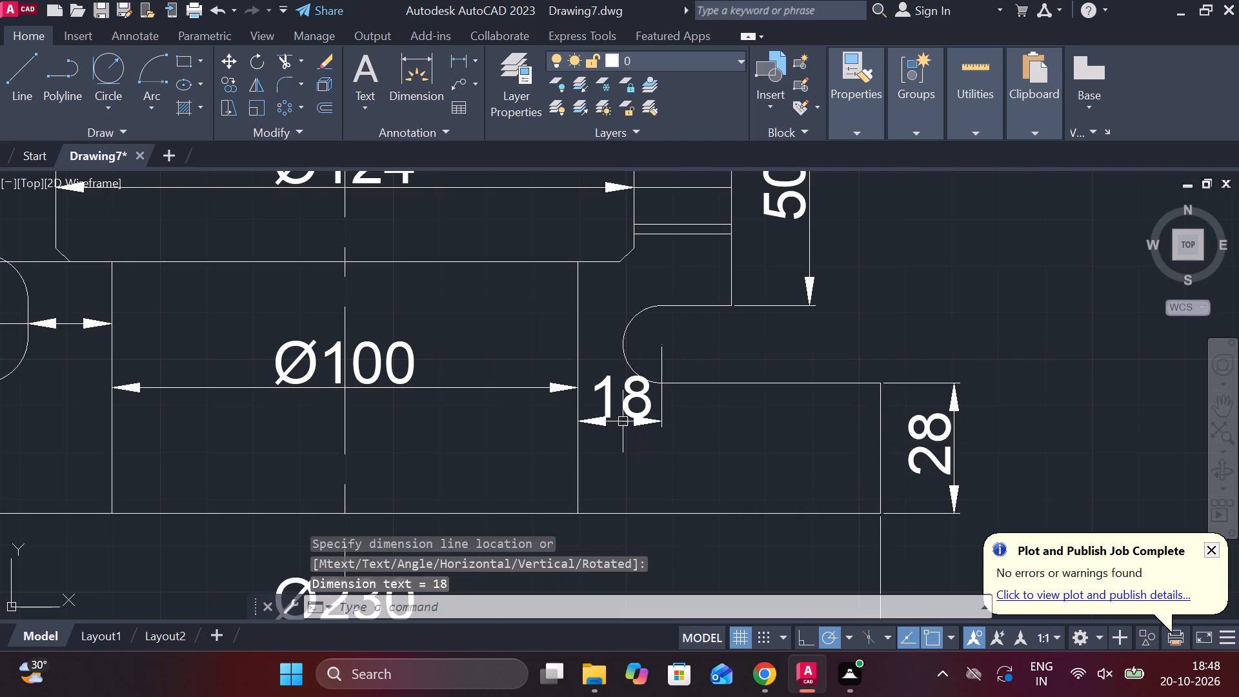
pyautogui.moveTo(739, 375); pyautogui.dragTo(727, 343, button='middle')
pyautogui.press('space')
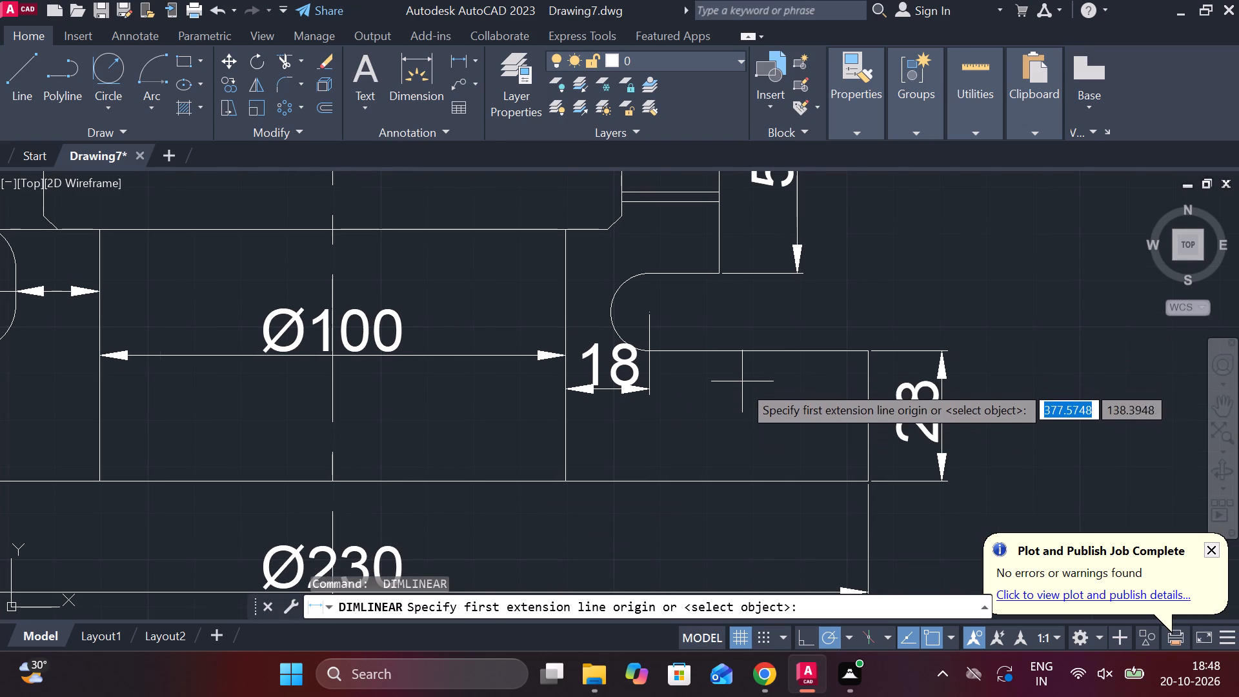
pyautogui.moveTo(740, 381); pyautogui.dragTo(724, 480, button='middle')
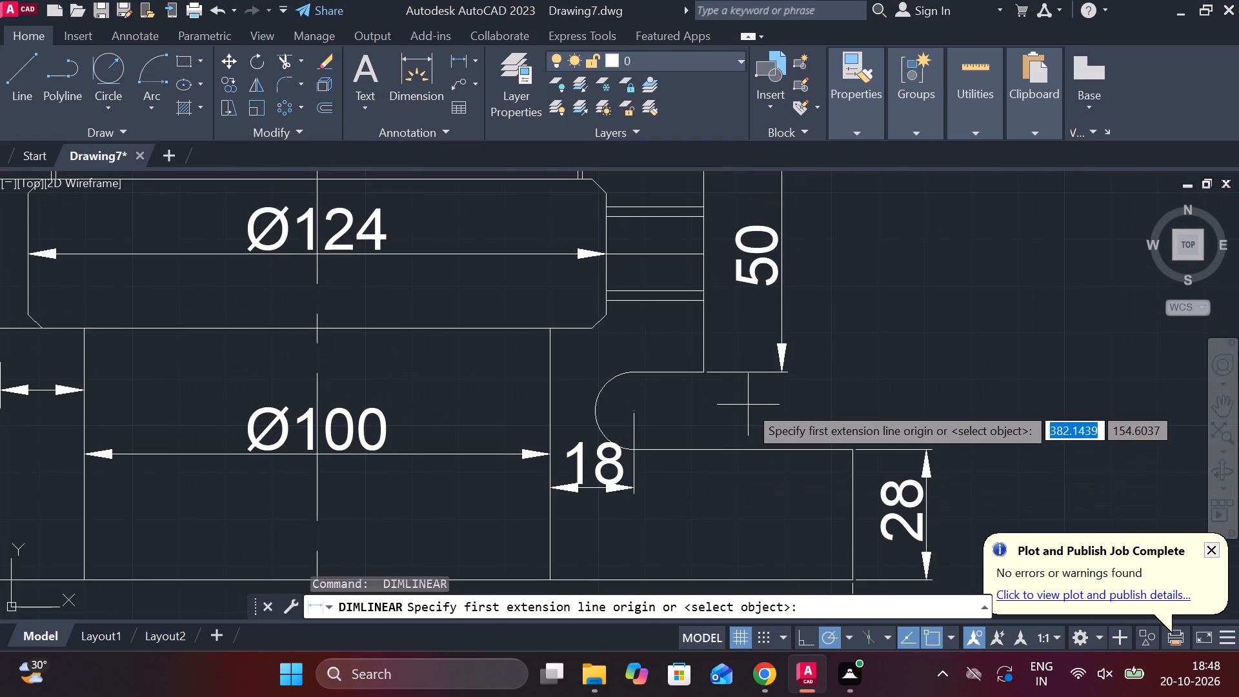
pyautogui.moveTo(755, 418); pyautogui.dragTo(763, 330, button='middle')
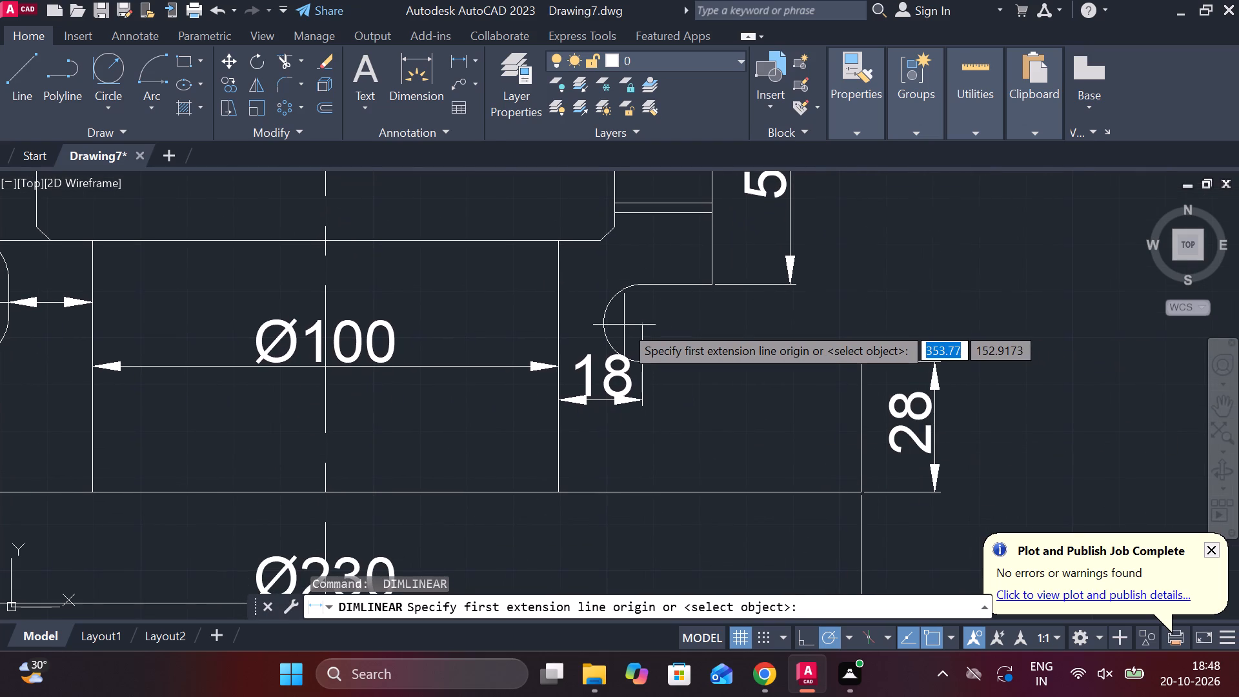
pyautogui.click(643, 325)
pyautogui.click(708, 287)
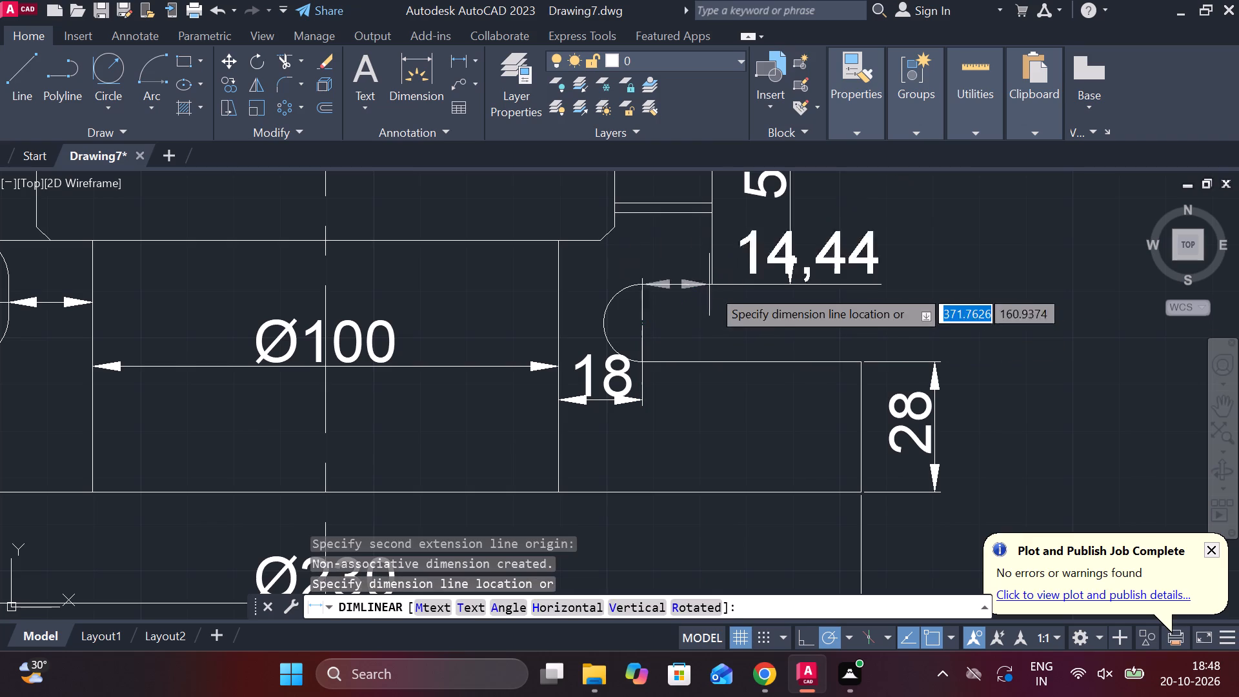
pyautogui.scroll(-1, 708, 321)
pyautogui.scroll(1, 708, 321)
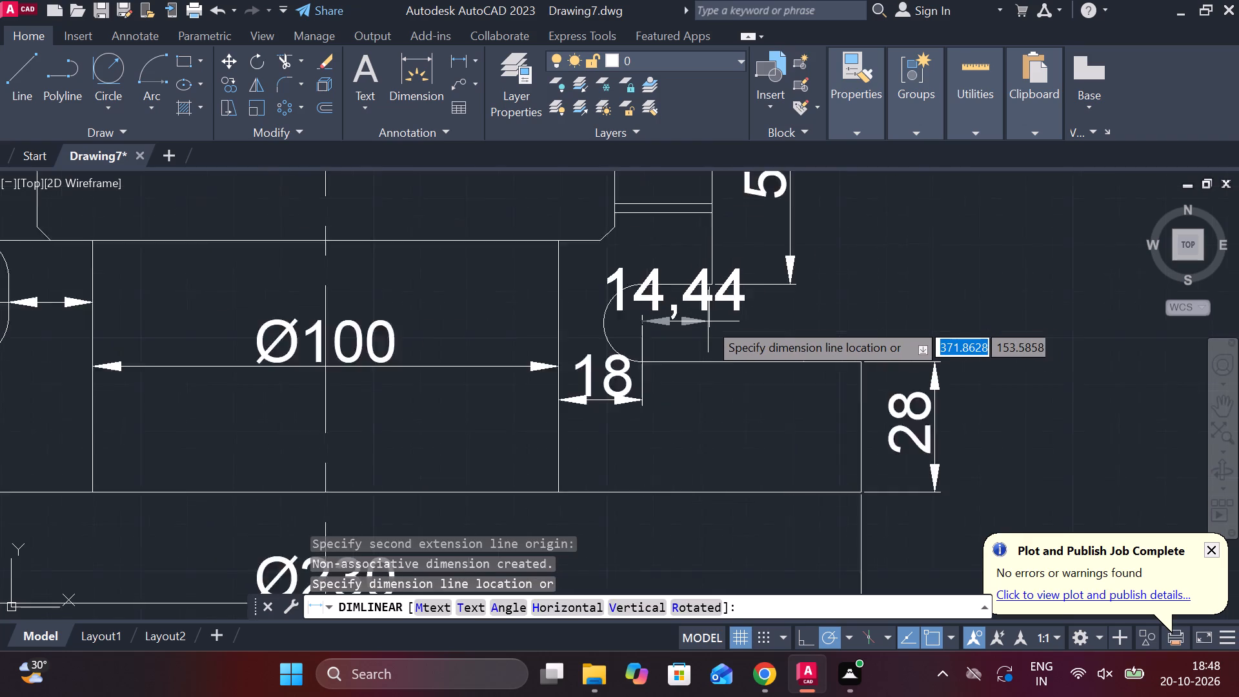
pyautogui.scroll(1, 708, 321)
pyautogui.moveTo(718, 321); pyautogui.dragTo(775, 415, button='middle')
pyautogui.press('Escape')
# Add a horizontal 15 linear dimension from the outer wall's lower corner to the start of the relief arc, just above the relief.
pyautogui.press('space')
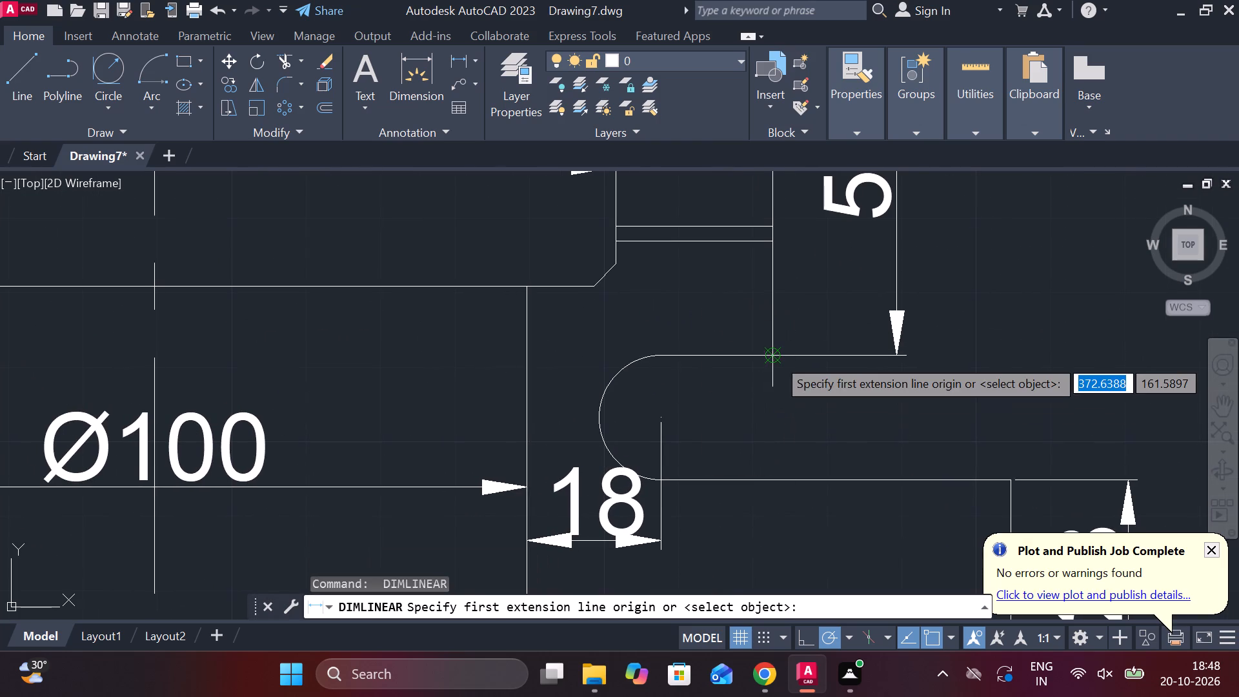
pyautogui.click(776, 358)
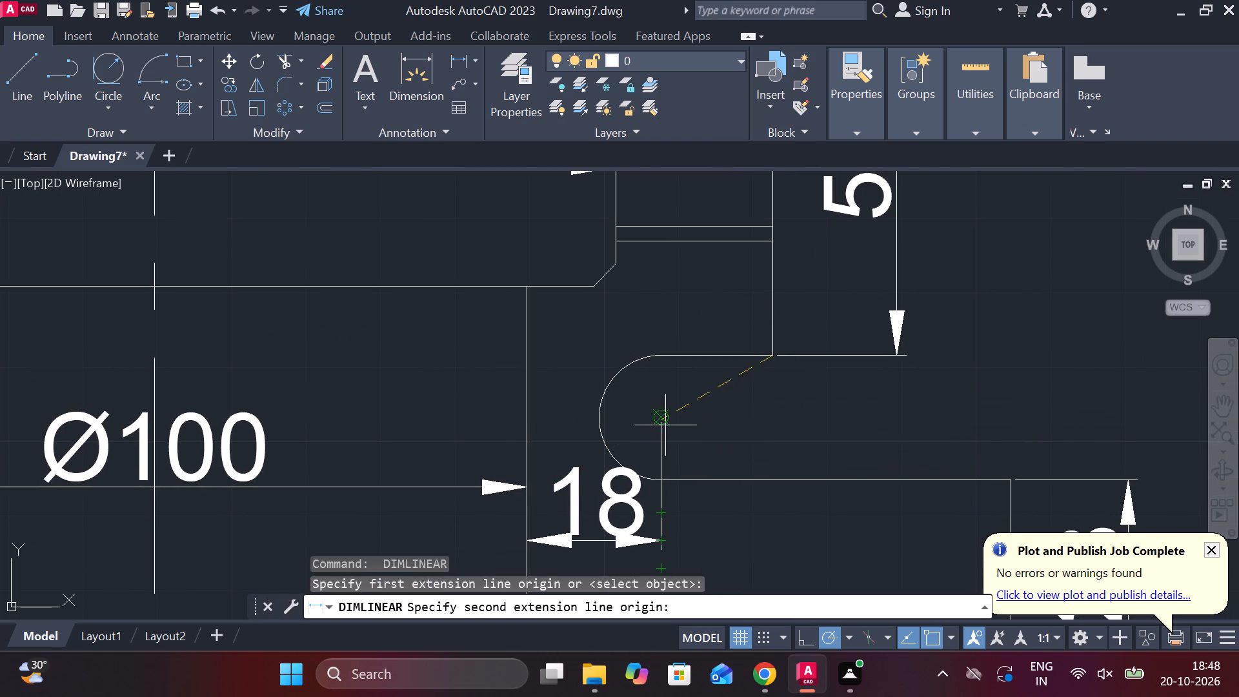
pyautogui.click(664, 360)
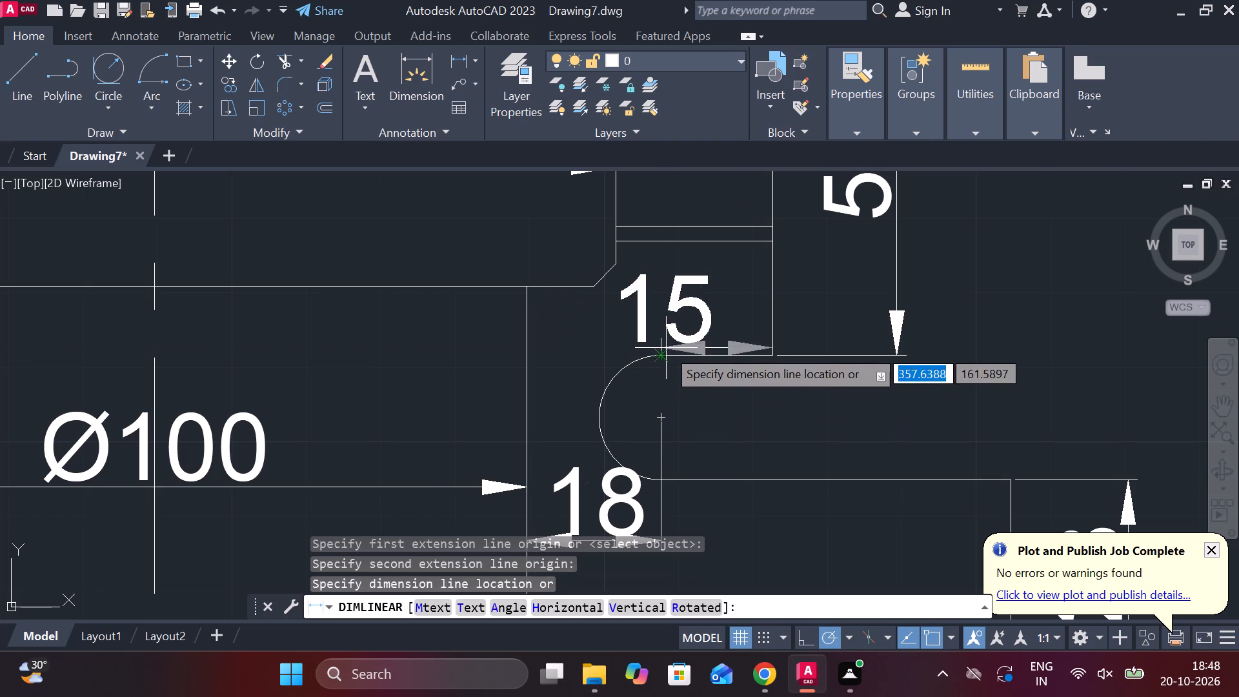
pyautogui.click(716, 341)
# Add a multileader labelled M20, pointing to the small side hole's axis at the outer wall, with its landing above the 50 dimension.
pyautogui.scroll(-1, 853, 323)
pyautogui.moveTo(891, 323); pyautogui.dragTo(891, 323, button='middle')
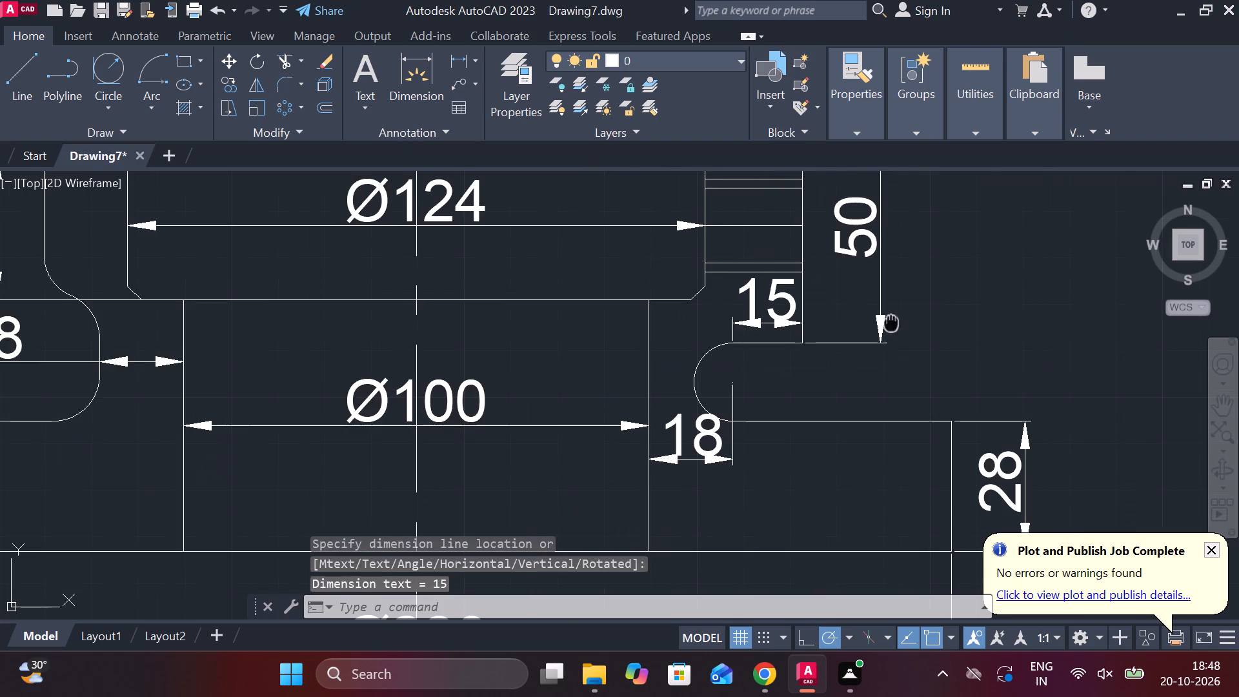
pyautogui.moveTo(891, 323); pyautogui.dragTo(818, 367, button='middle')
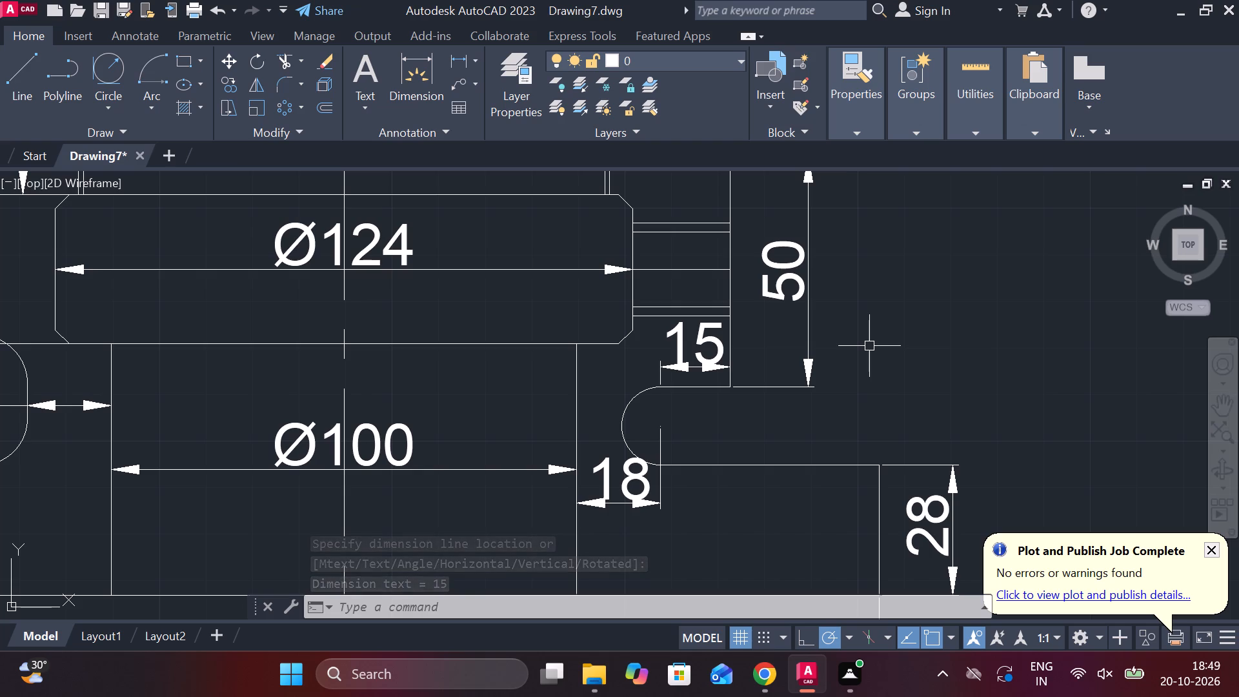
pyautogui.scroll(-2, 868, 346)
pyautogui.moveTo(866, 346); pyautogui.dragTo(705, 512, button='middle')
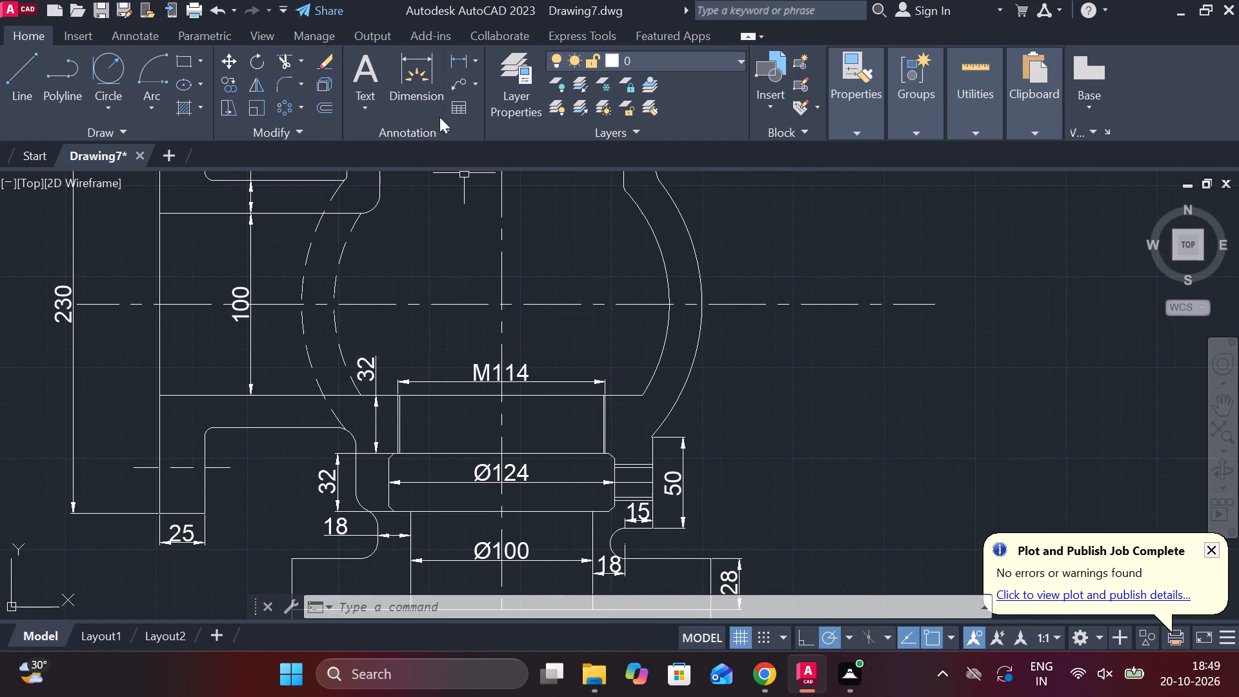
pyautogui.click(458, 82)
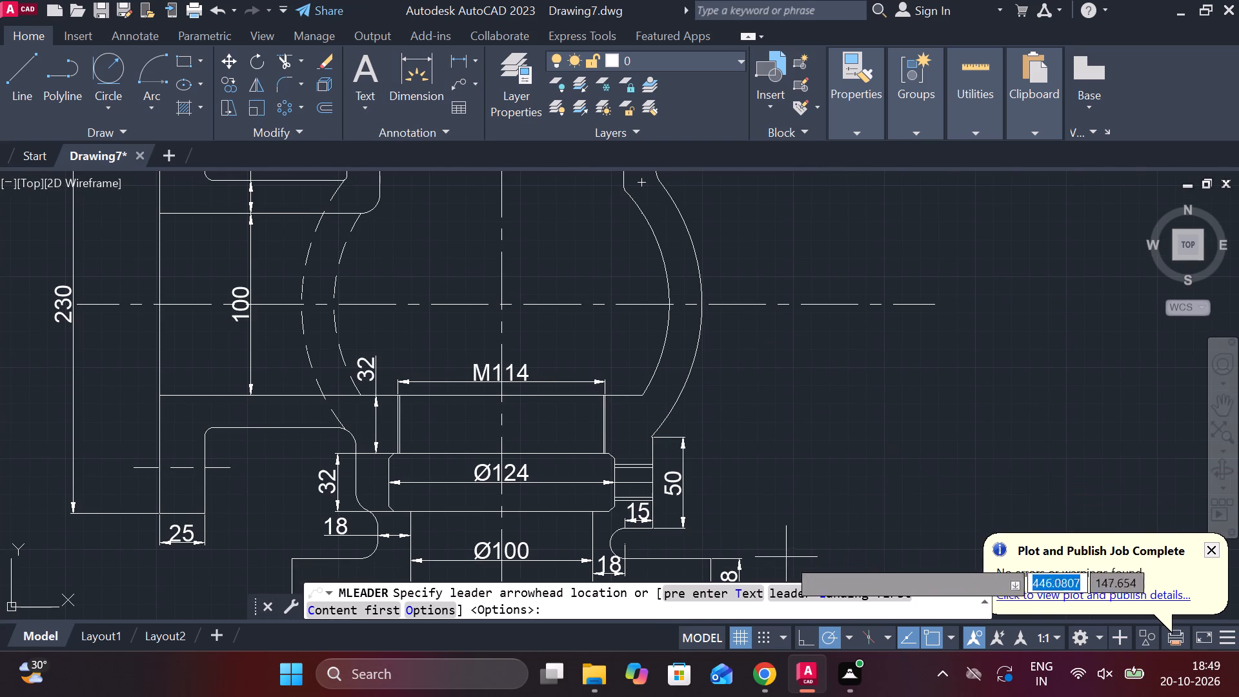
pyautogui.scroll(1, 686, 482)
pyautogui.scroll(2, 627, 489)
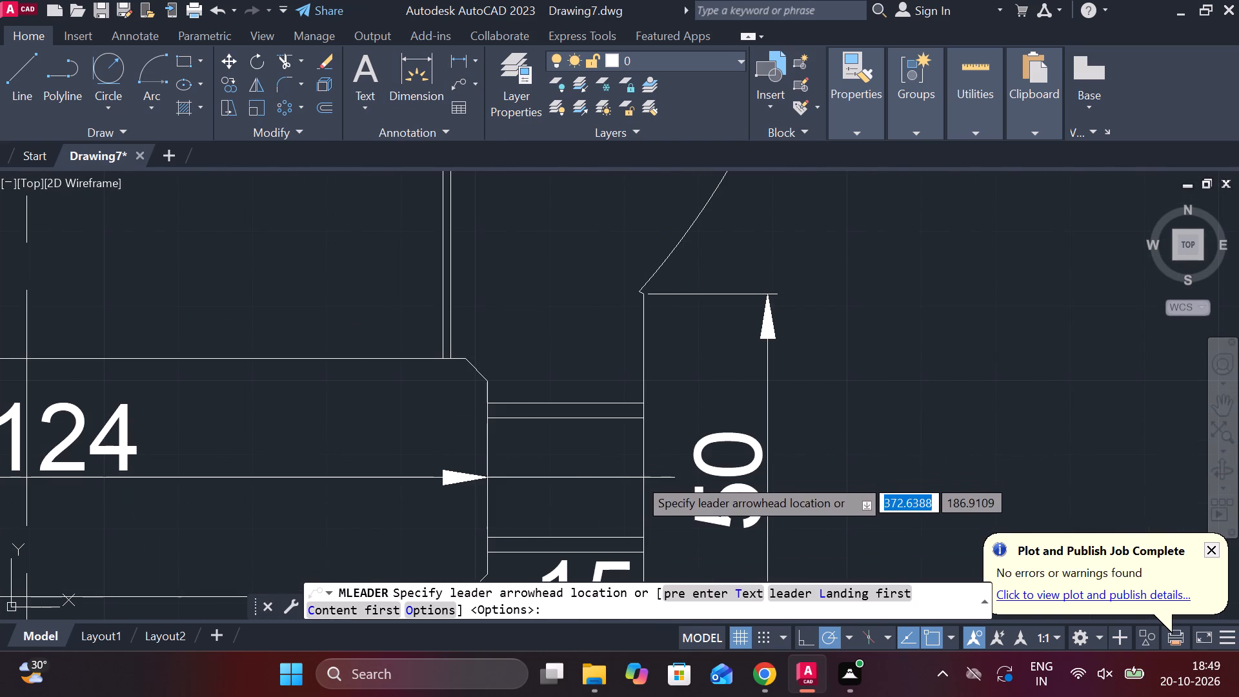
pyautogui.click(642, 480)
pyautogui.moveTo(820, 318); pyautogui.dragTo(778, 448, button='middle')
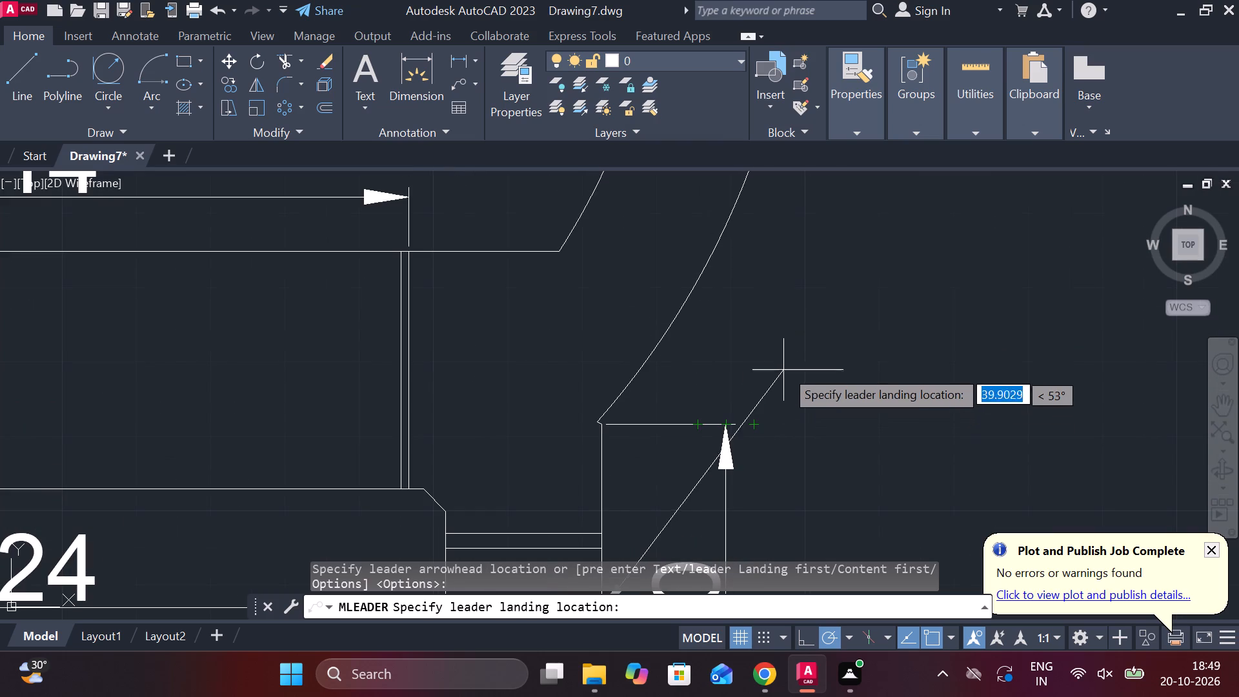
pyautogui.click(772, 319)
pyautogui.press('m')
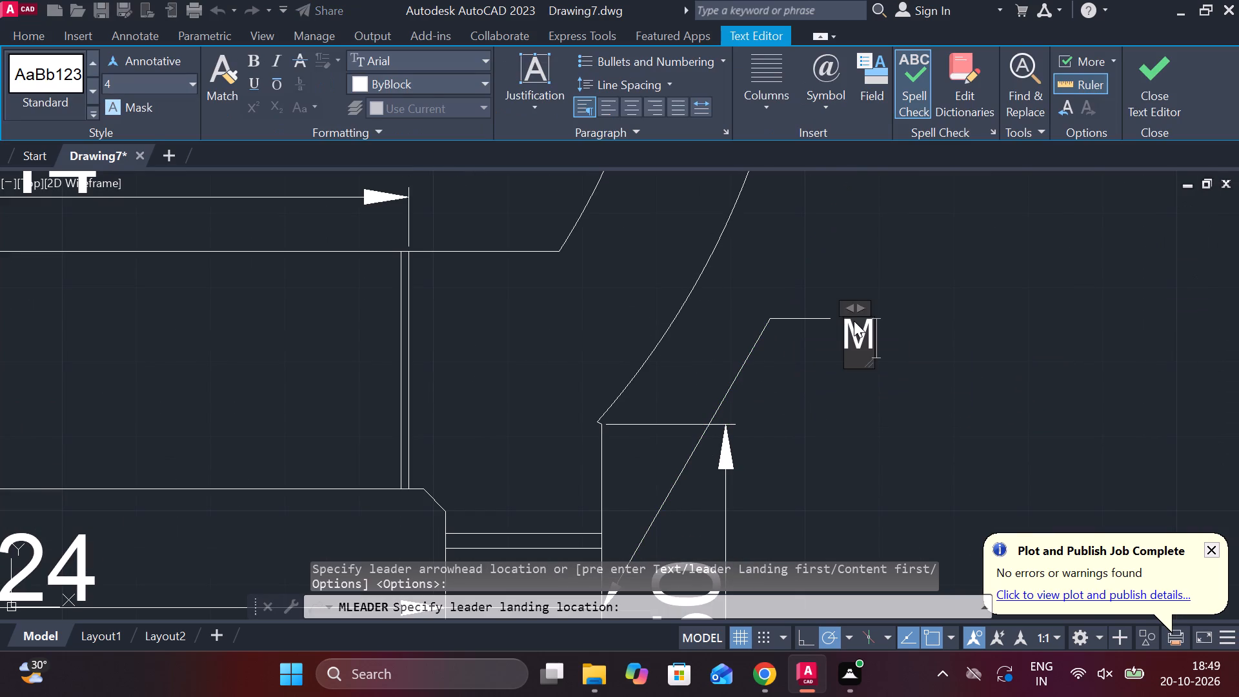
pyautogui.write('20')
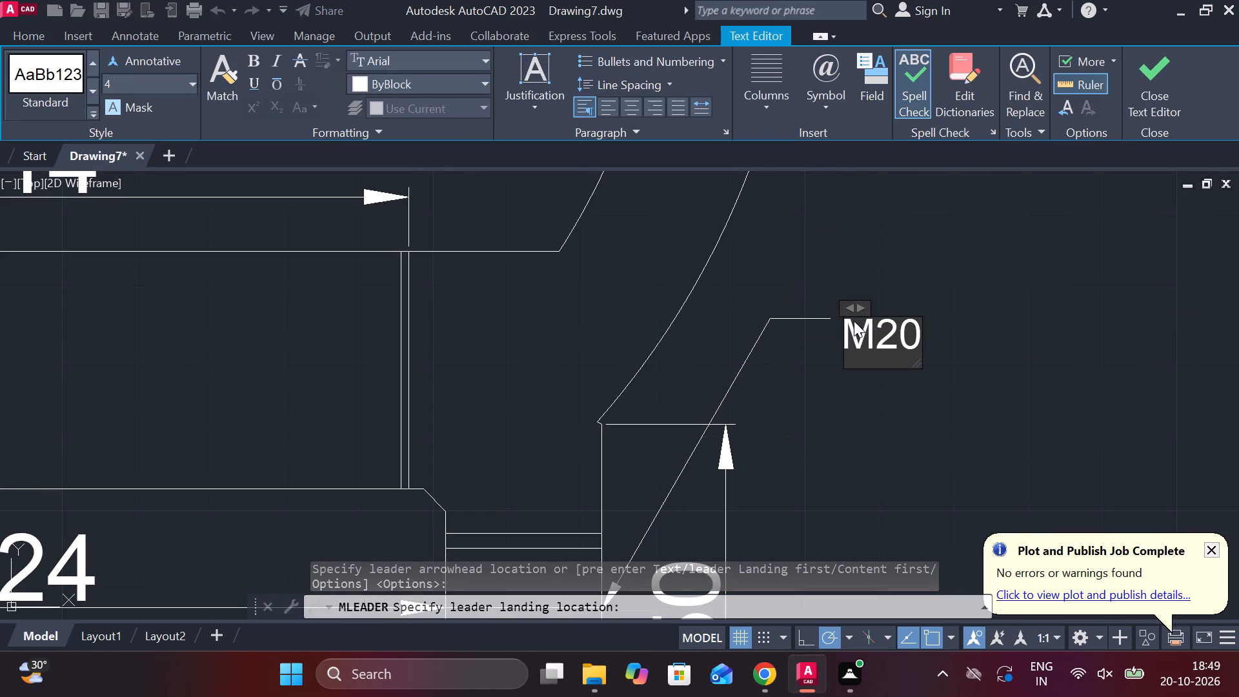
pyautogui.click(1153, 88)
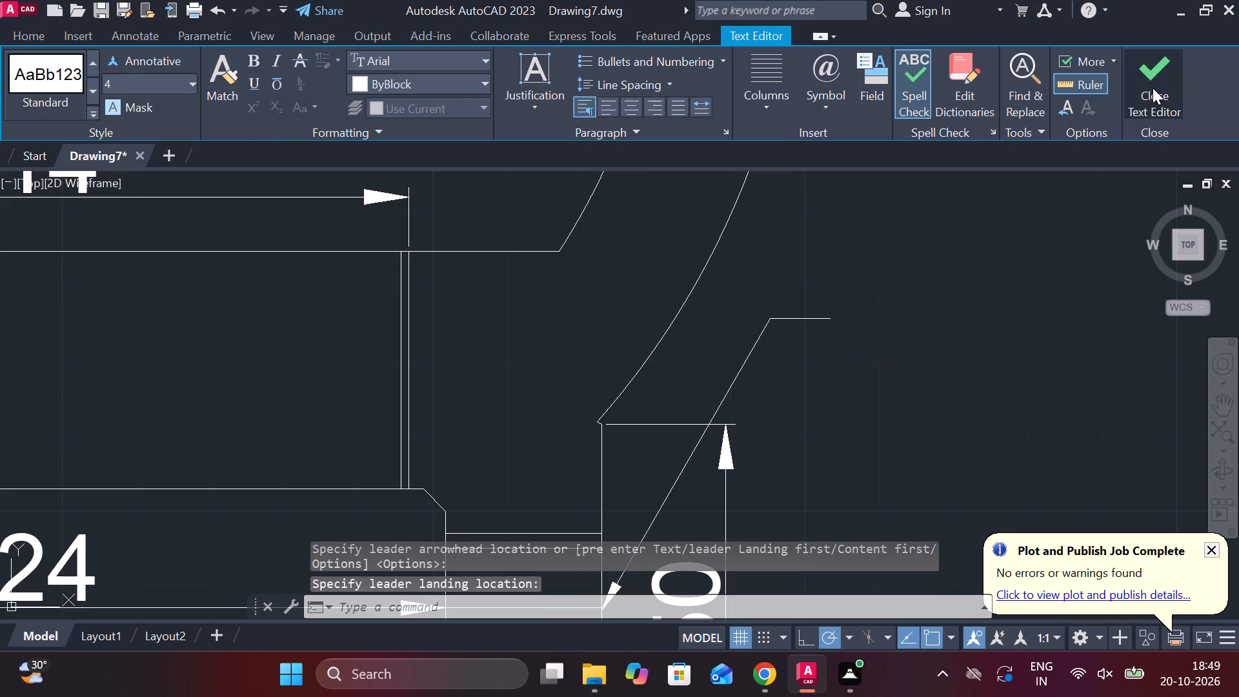
# Add a vertical 70 linear dimension from the M20 hole's axis to the bottom of the base flange, outside the 28 dimension.
pyautogui.scroll(-1, 952, 346)
pyautogui.moveTo(957, 355); pyautogui.dragTo(885, 342, button='middle')
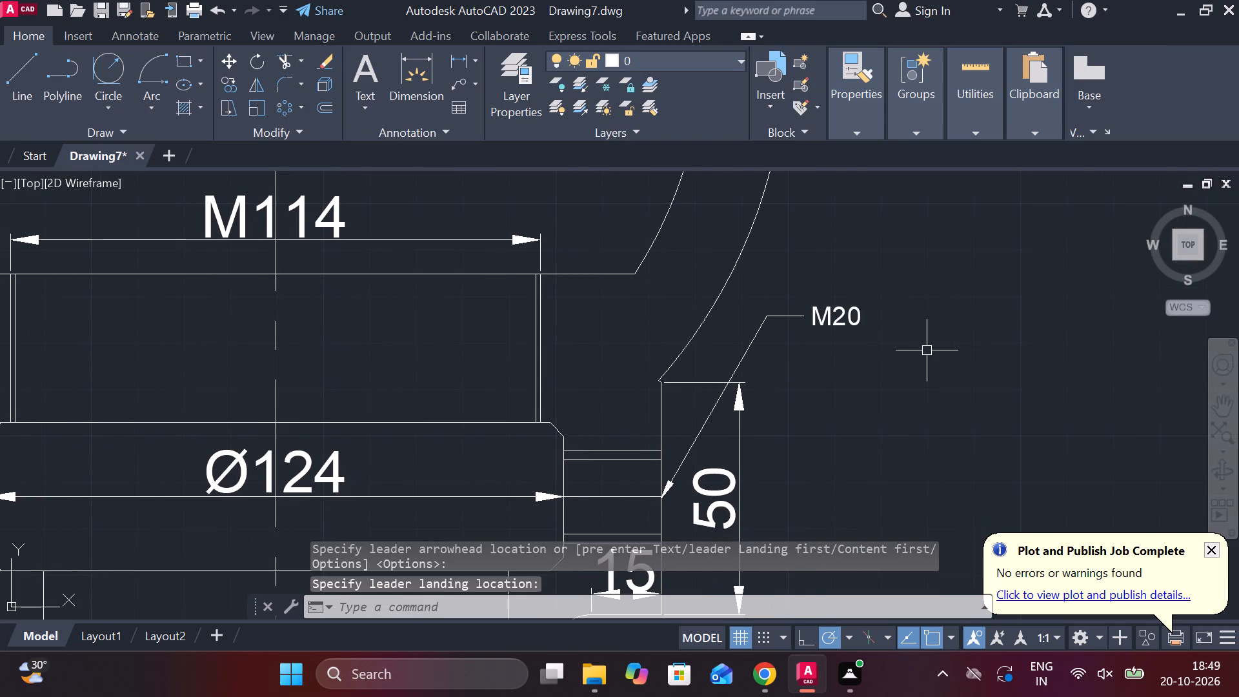
pyautogui.click(454, 60)
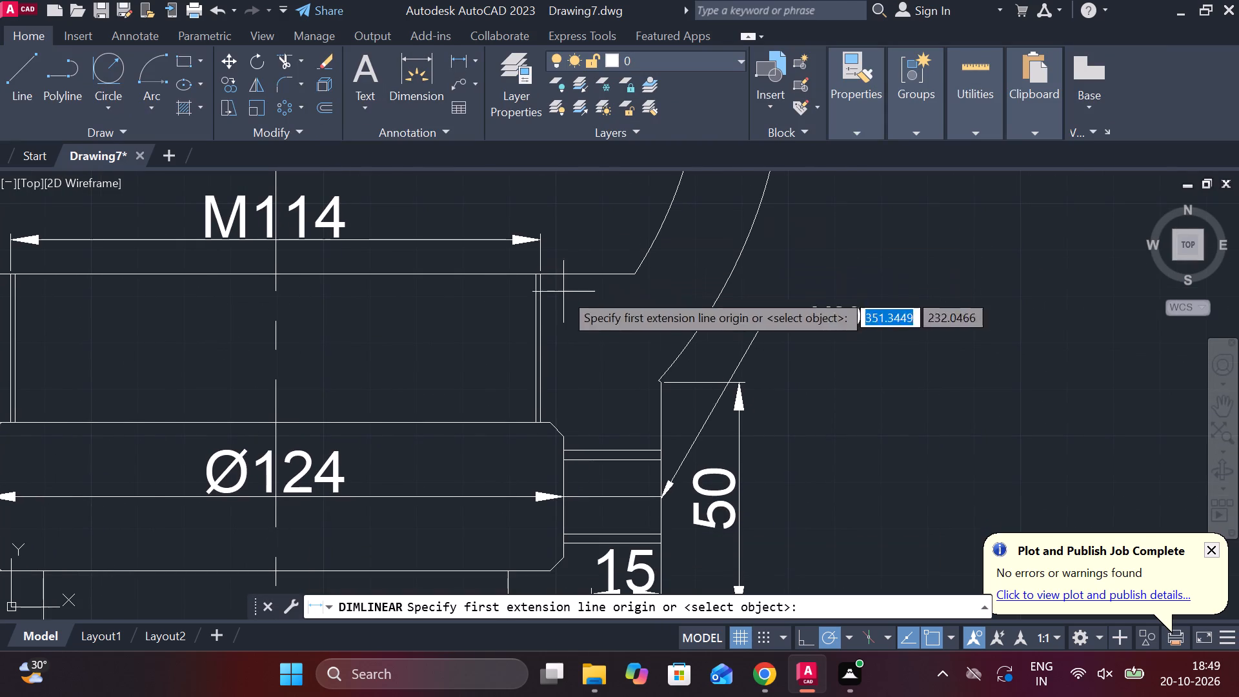
pyautogui.moveTo(855, 382); pyautogui.dragTo(821, 292, button='middle')
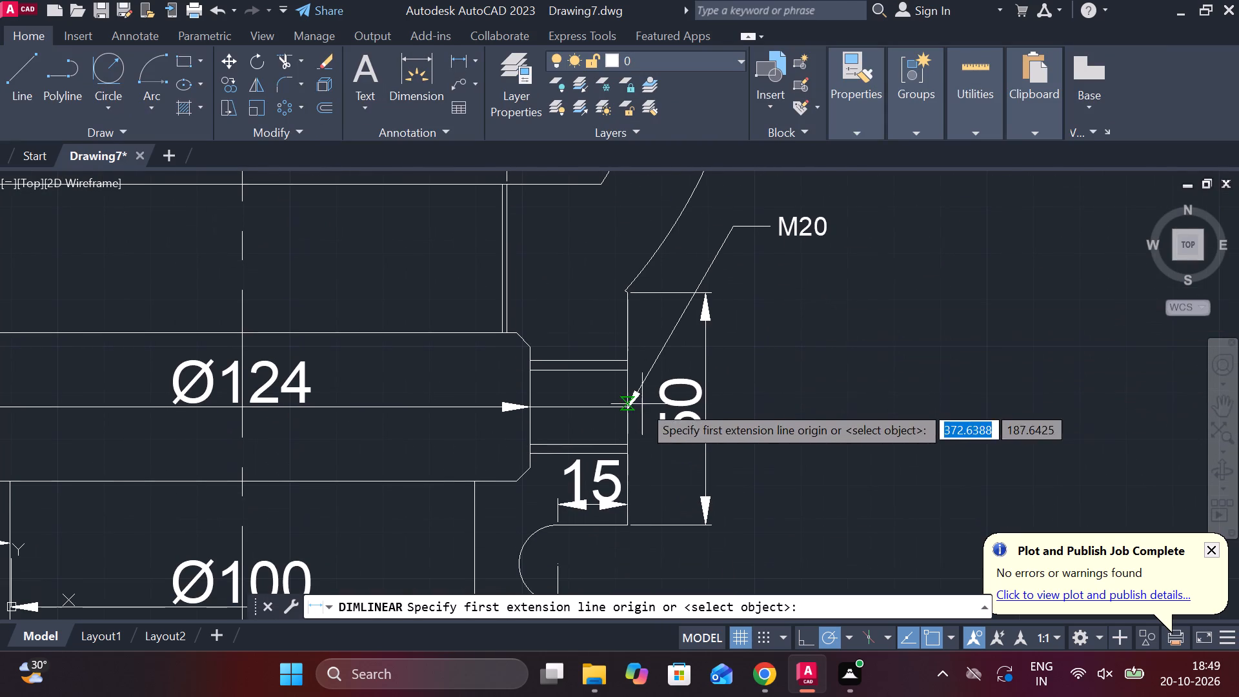
pyautogui.click(629, 408)
pyautogui.scroll(-2, 652, 434)
pyautogui.moveTo(652, 426); pyautogui.dragTo(633, 360, button='middle')
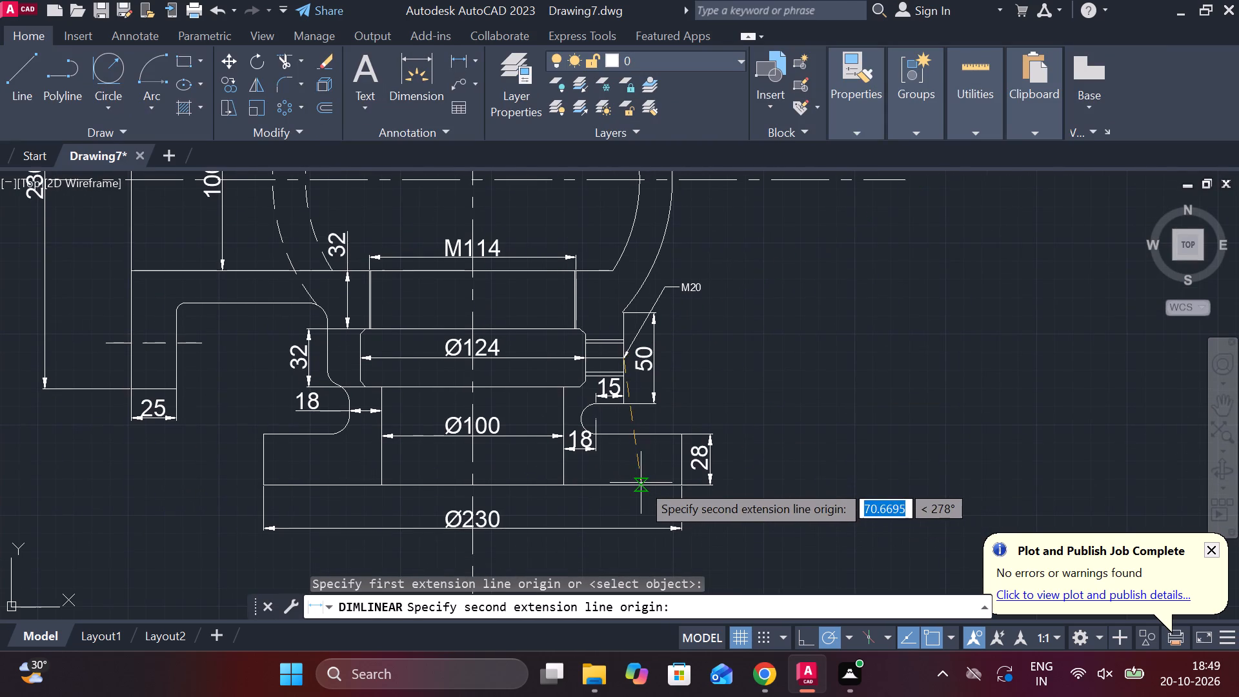
pyautogui.click(641, 483)
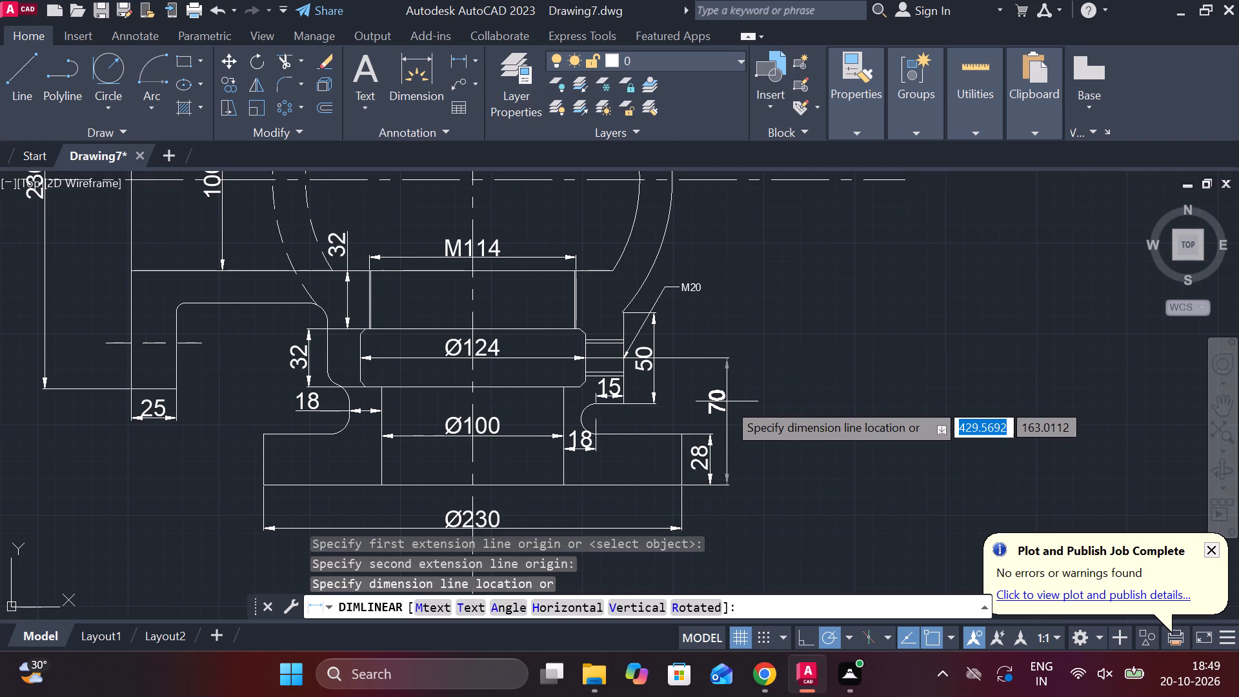
pyautogui.click(727, 401)
# Add a vertical 168 linear dimension from the body's horizontal centreline to the base flange bottom, outside the 70 dimension.
pyautogui.scroll(-1, 786, 381)
pyautogui.moveTo(786, 381); pyautogui.dragTo(749, 379, button='middle')
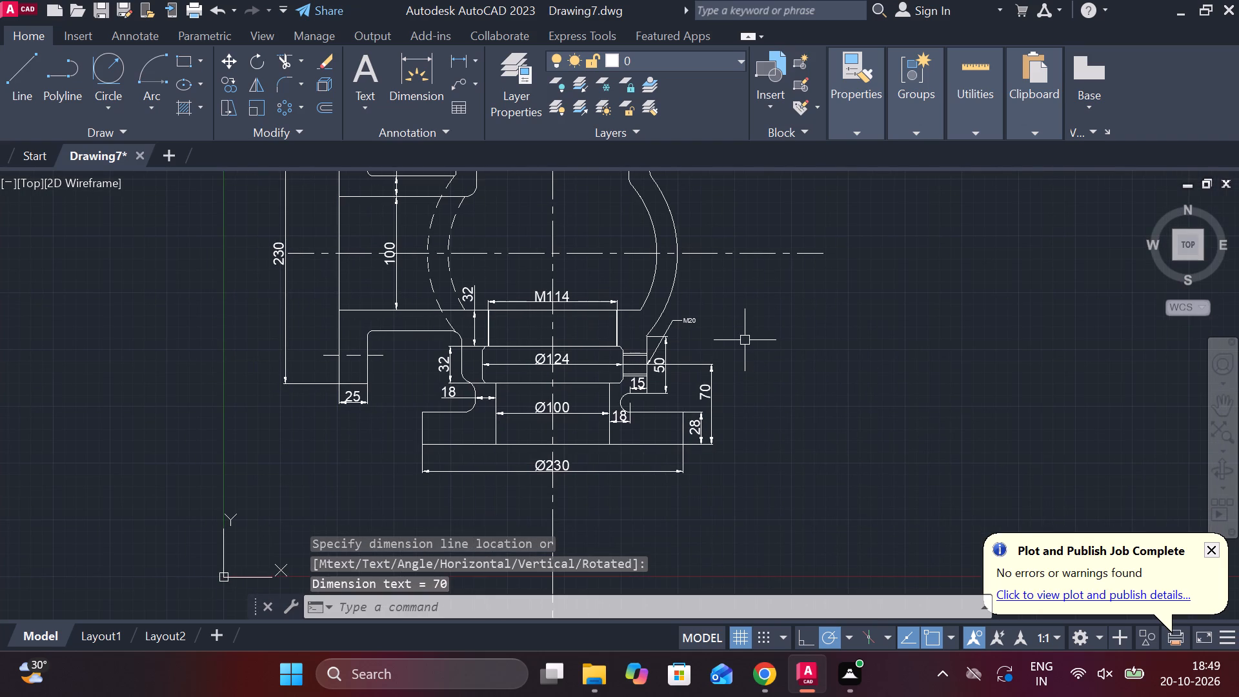
pyautogui.press('space')
pyautogui.click(740, 256)
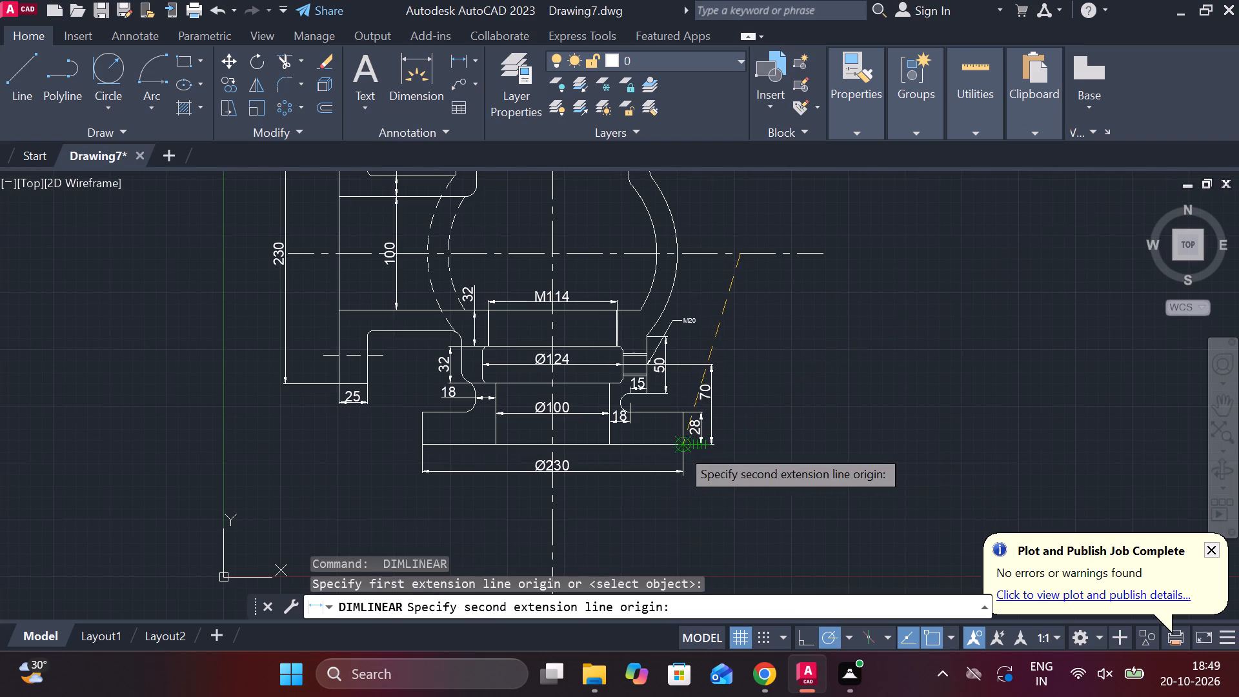
pyautogui.scroll(2, 686, 443)
pyautogui.click(661, 449)
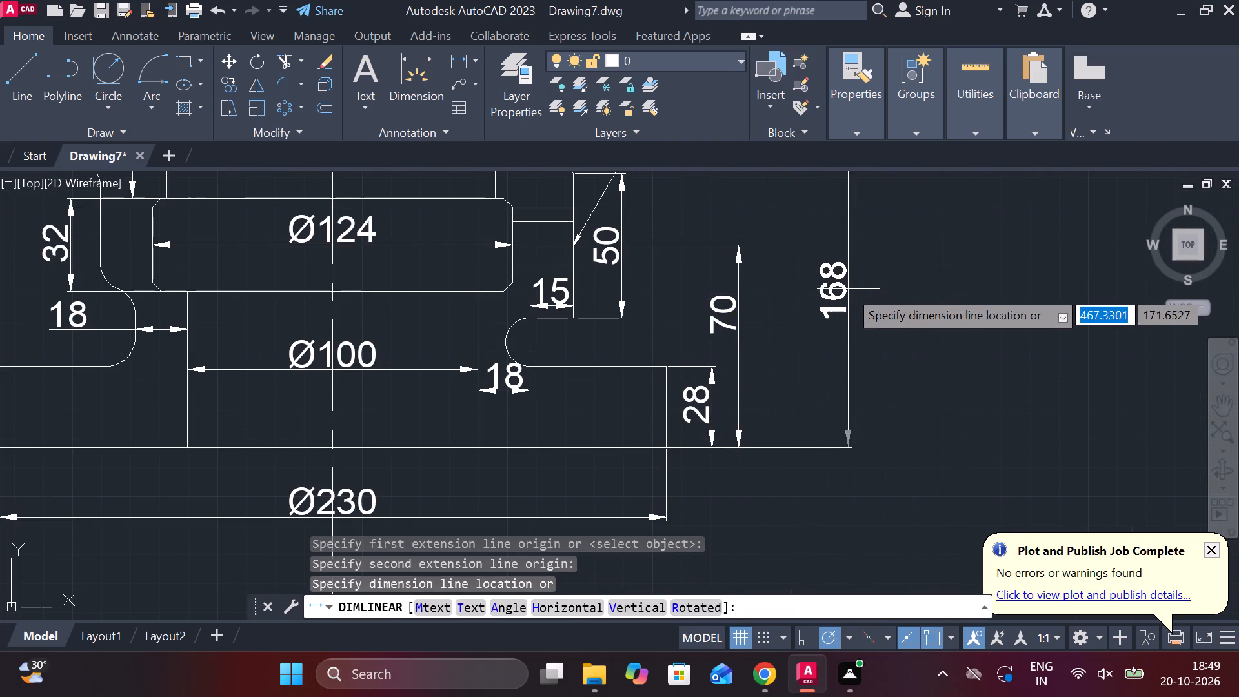
pyautogui.moveTo(846, 289); pyautogui.dragTo(845, 361, button='middle')
pyautogui.scroll(-2, 847, 296)
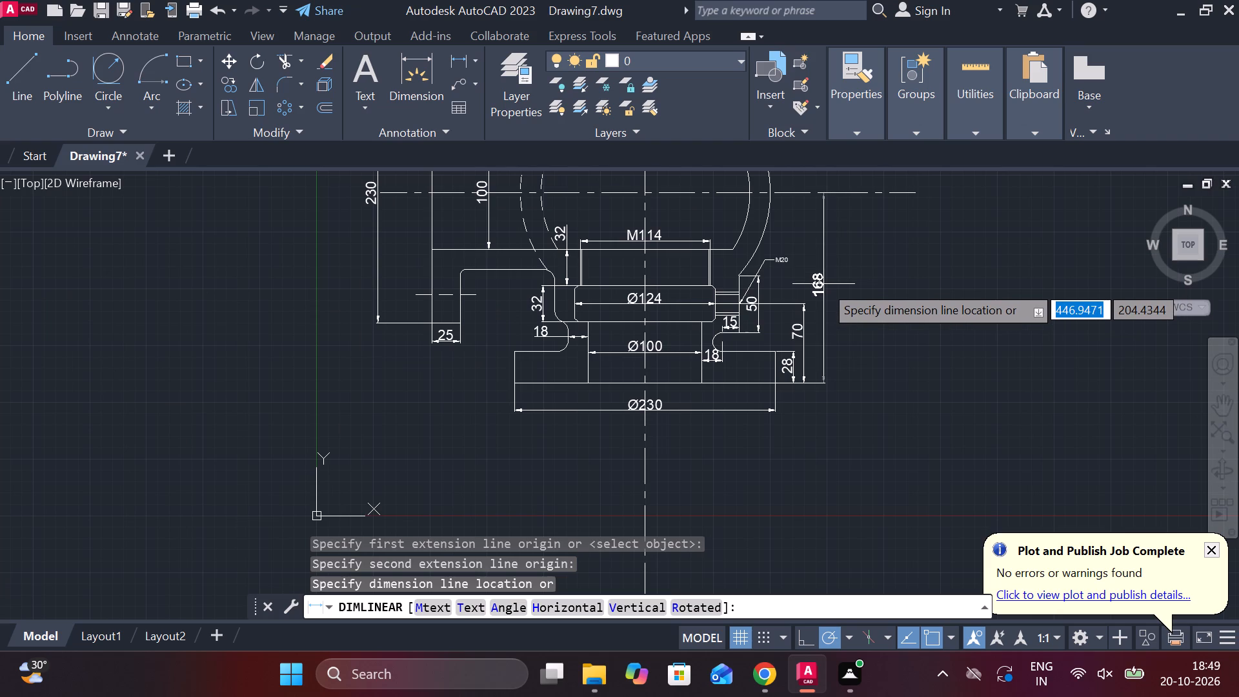
pyautogui.click(822, 278)
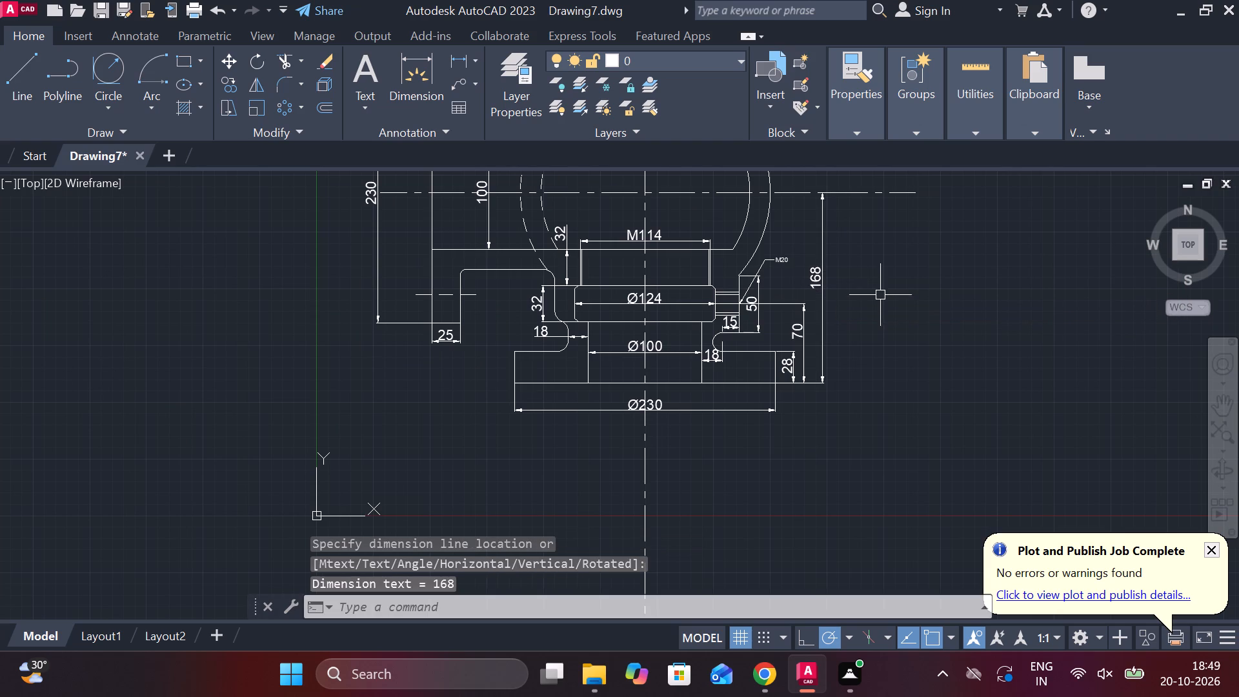
# Add a vertical 292 linear dimension from the top flange face to the base flange bottom, outside the 168 dimension.
pyautogui.moveTo(885, 295); pyautogui.dragTo(783, 354, button='middle')
pyautogui.moveTo(778, 288); pyautogui.dragTo(787, 350, button='middle')
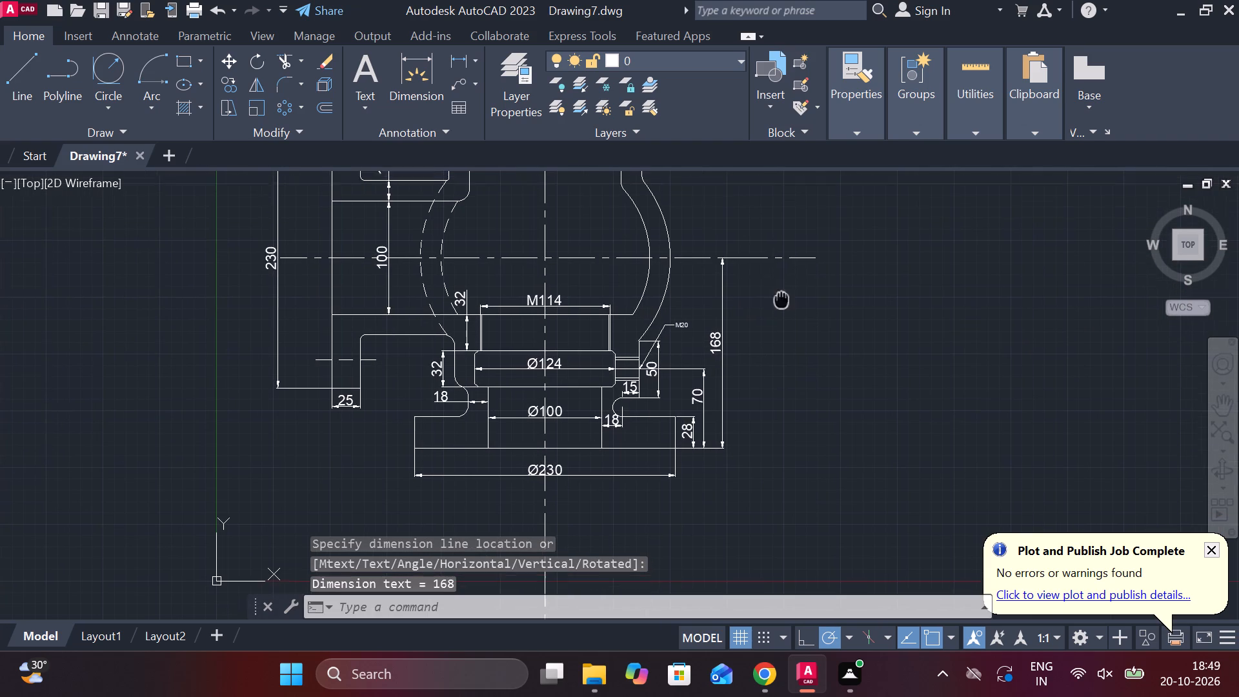
pyautogui.moveTo(787, 350); pyautogui.dragTo(785, 456, button='middle')
pyautogui.press('space')
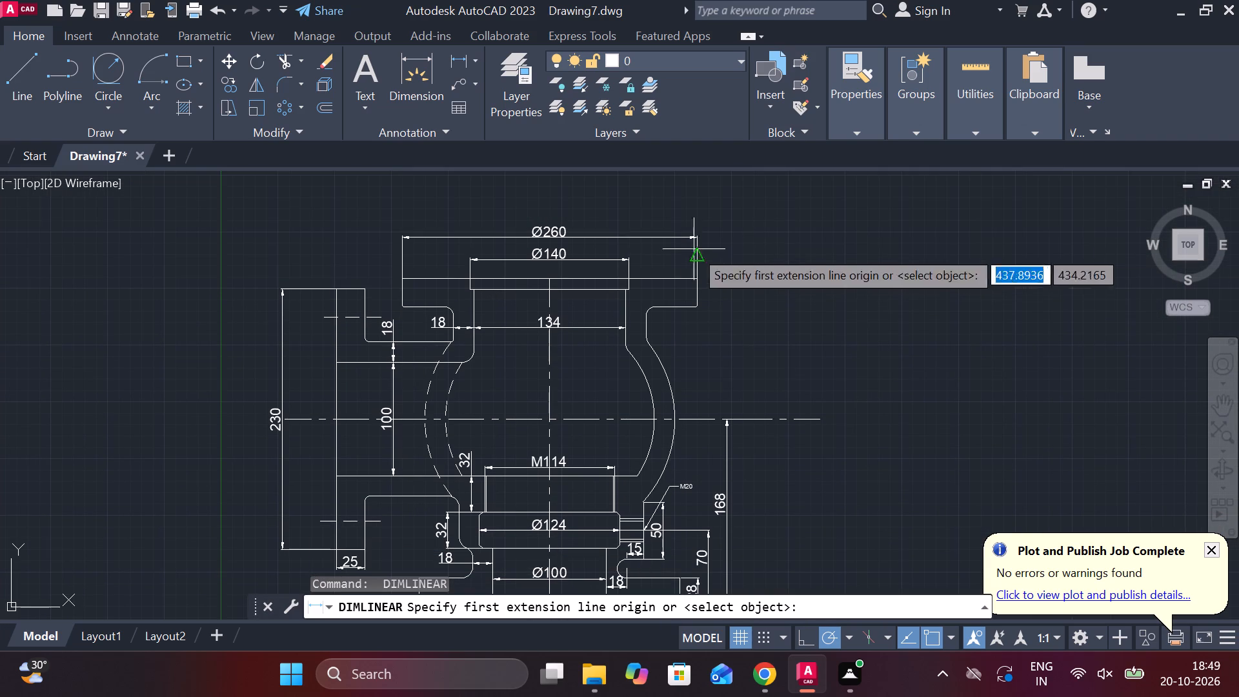
pyautogui.scroll(1, 660, 267)
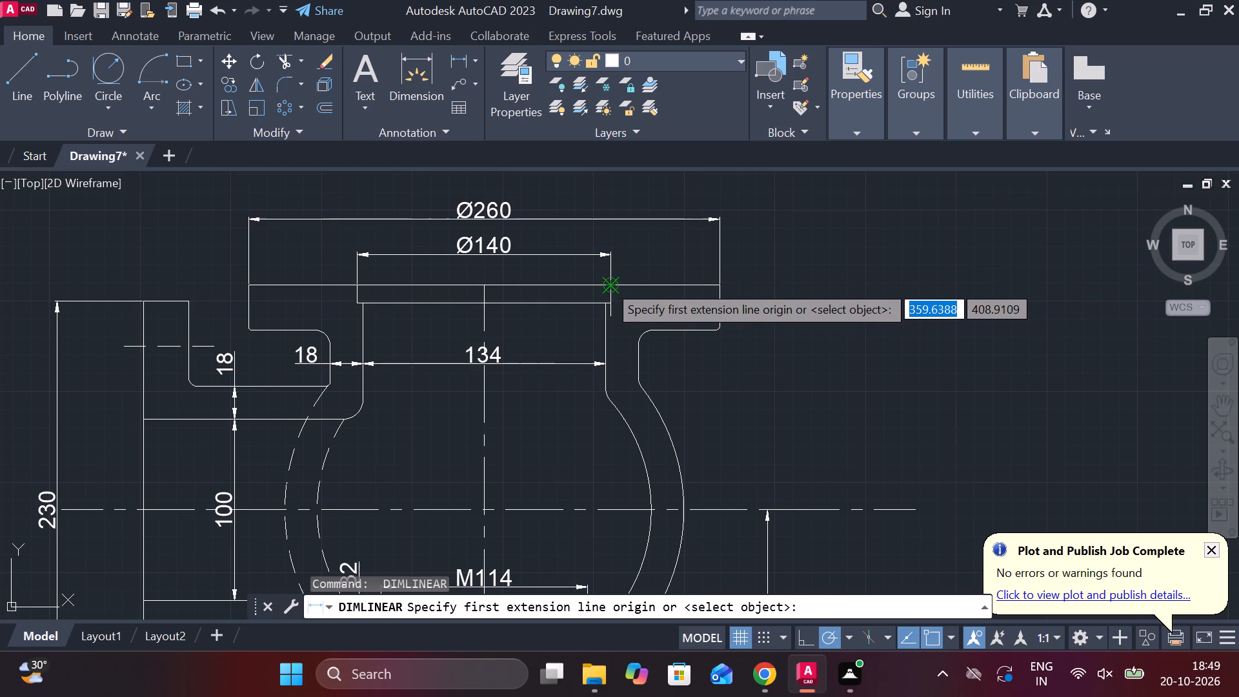
pyautogui.click(607, 283)
pyautogui.scroll(-2, 785, 317)
pyautogui.moveTo(807, 352); pyautogui.dragTo(785, 211, button='middle')
pyautogui.scroll(3, 741, 316)
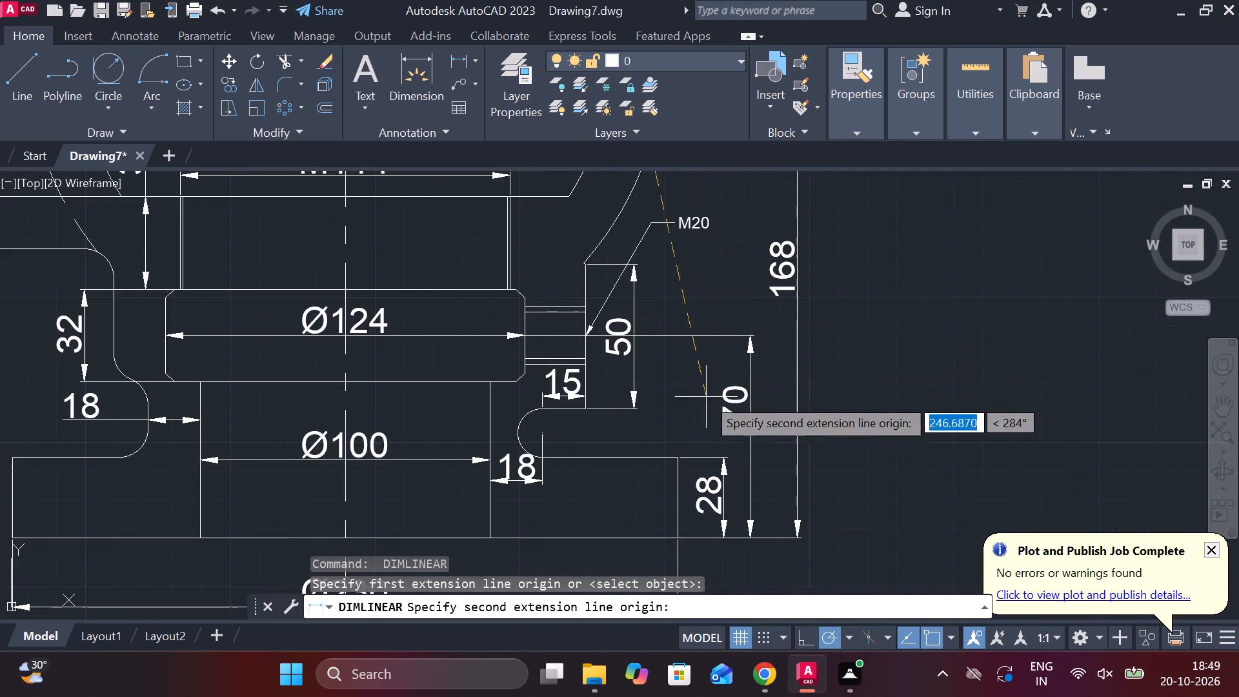
pyautogui.moveTo(593, 468); pyautogui.dragTo(610, 359, button='middle')
pyautogui.click(578, 422)
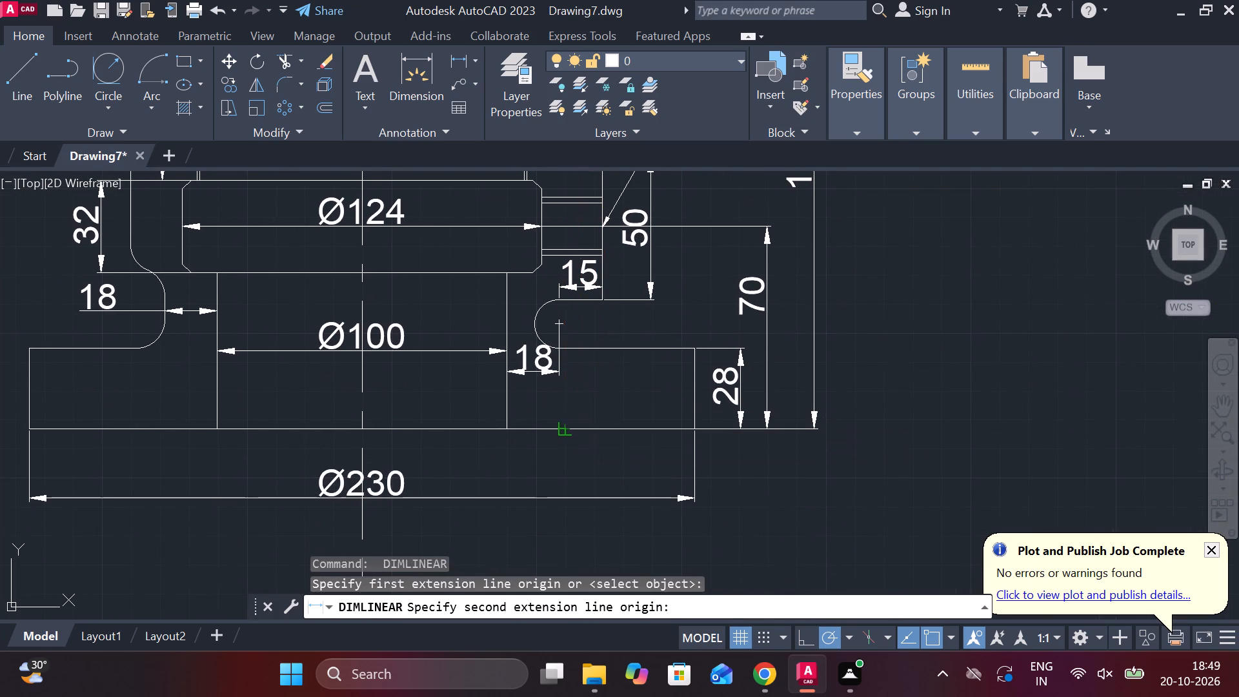
pyautogui.moveTo(889, 310); pyautogui.dragTo(779, 470, button='middle')
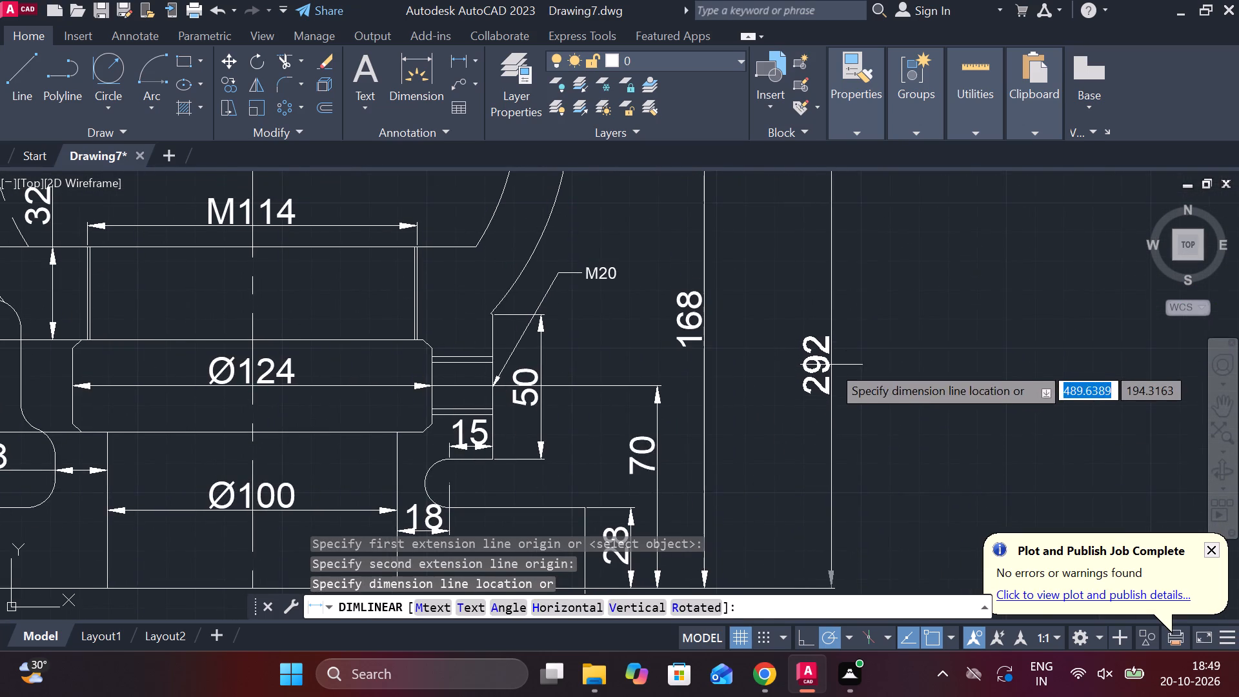
pyautogui.scroll(-2, 823, 281)
pyautogui.moveTo(801, 271); pyautogui.dragTo(803, 438, button='middle')
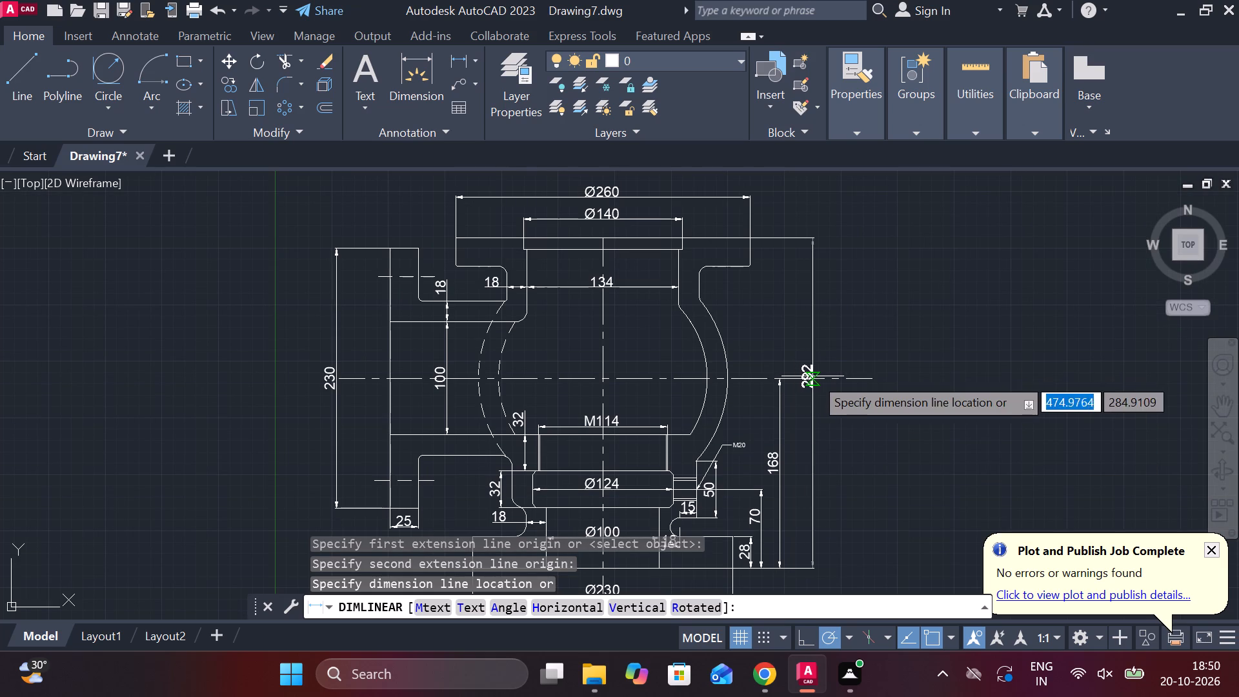
pyautogui.click(812, 378)
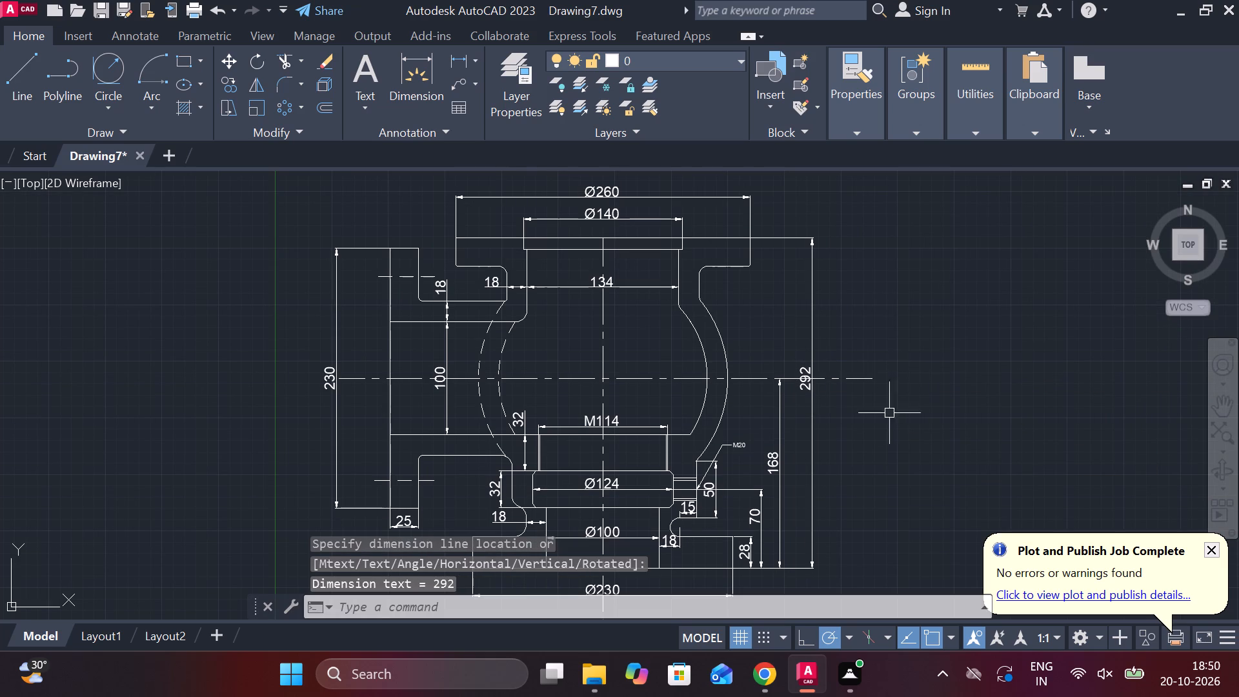
pyautogui.press('Escape')
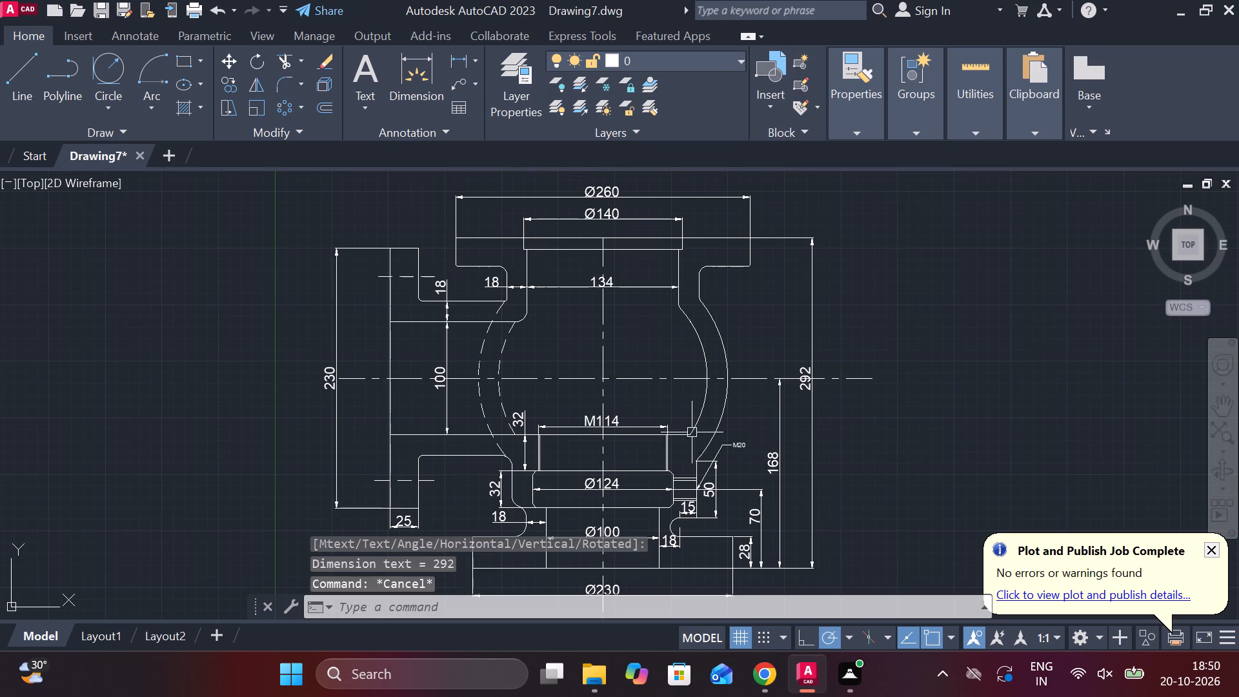
# Add an R92 radius dimension to the body's solid inner arc, with its text inside the cavity.
pyautogui.click(475, 58)
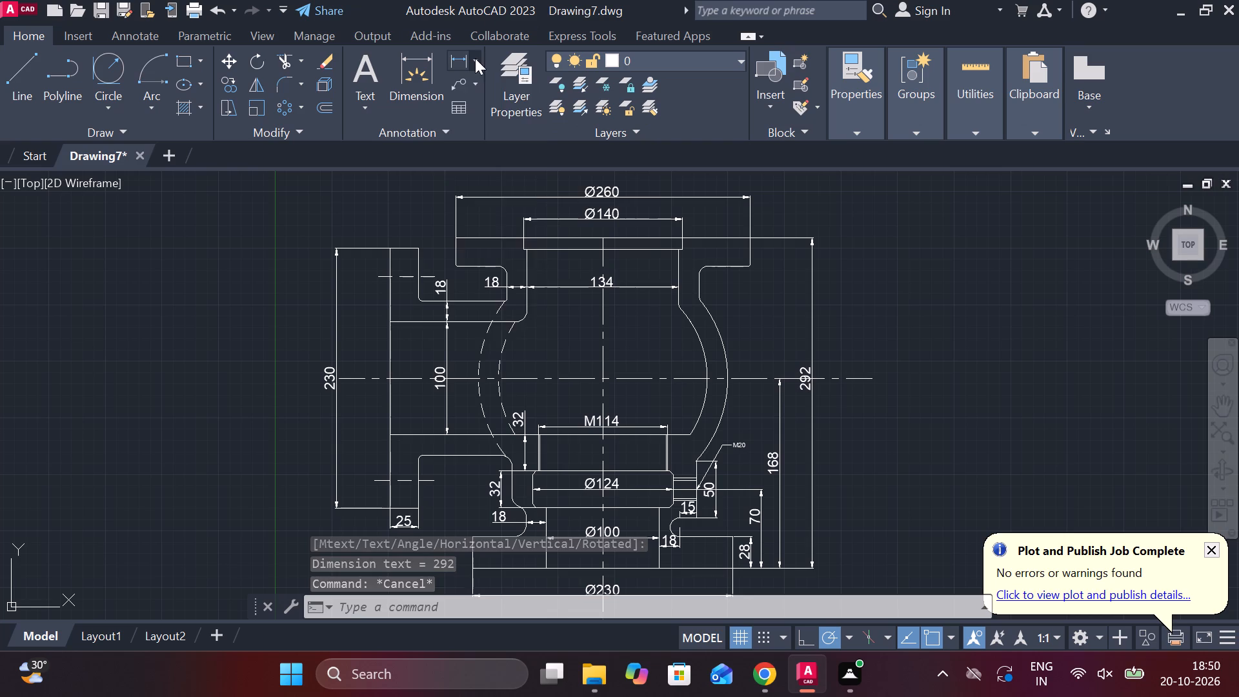
pyautogui.click(503, 254)
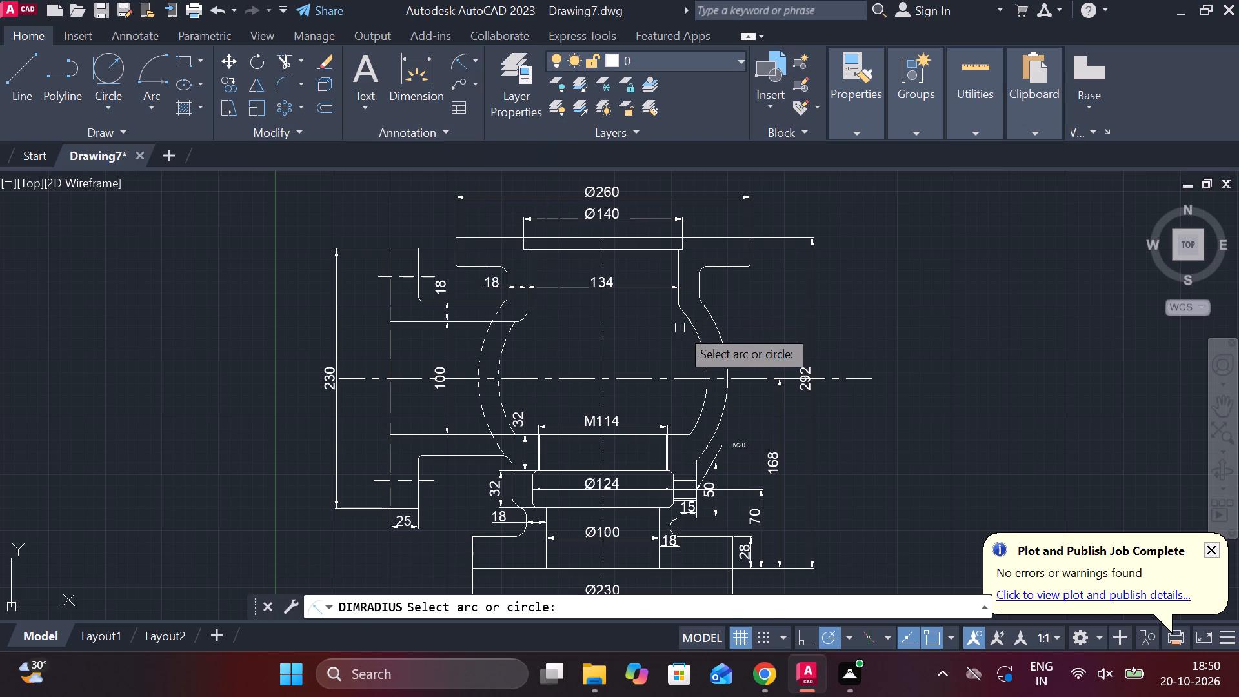
pyautogui.click(689, 334)
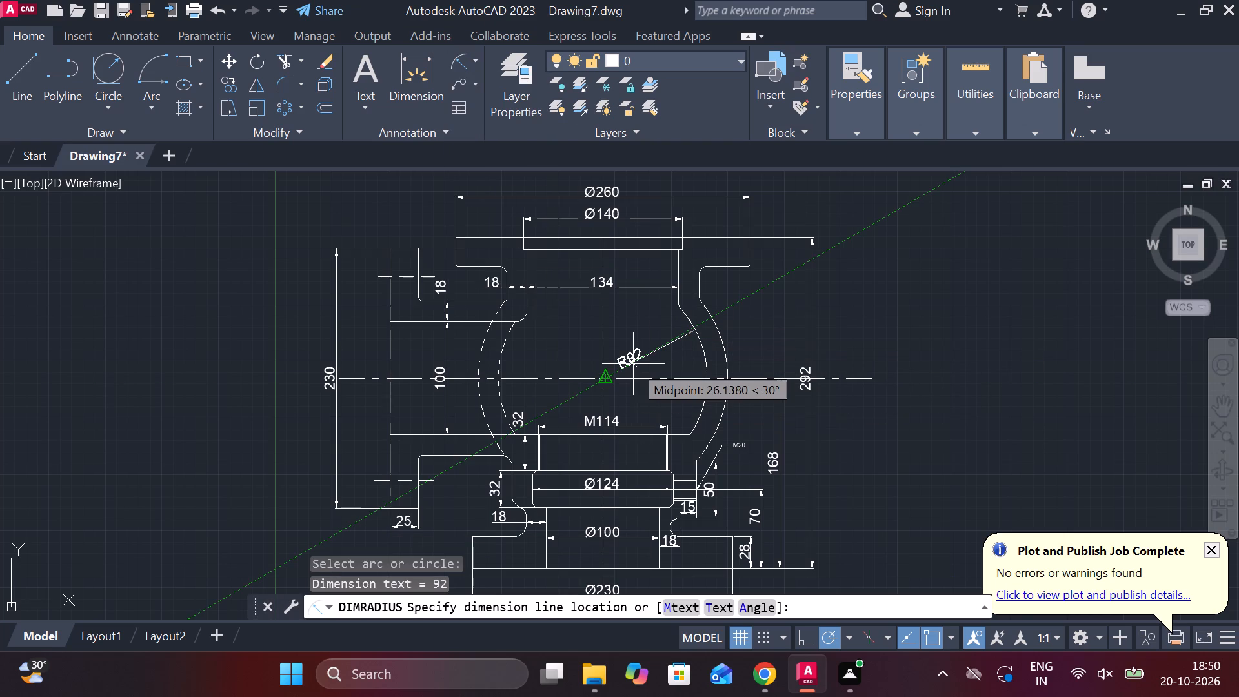
pyautogui.click(633, 364)
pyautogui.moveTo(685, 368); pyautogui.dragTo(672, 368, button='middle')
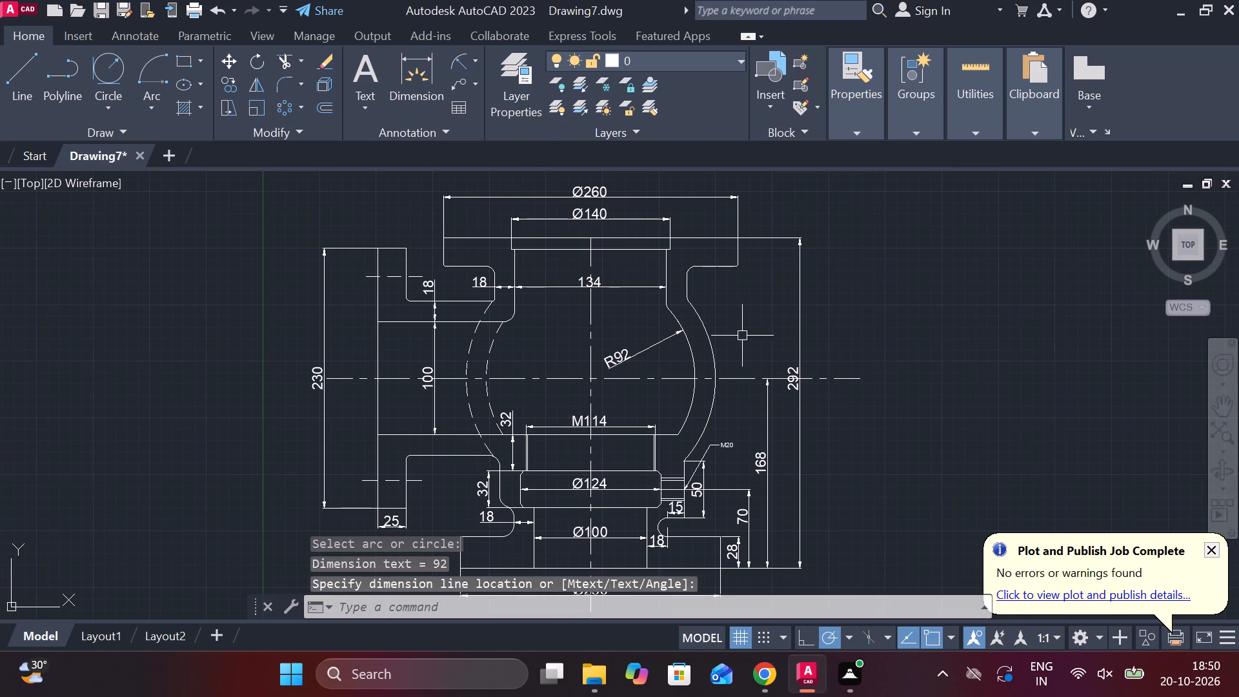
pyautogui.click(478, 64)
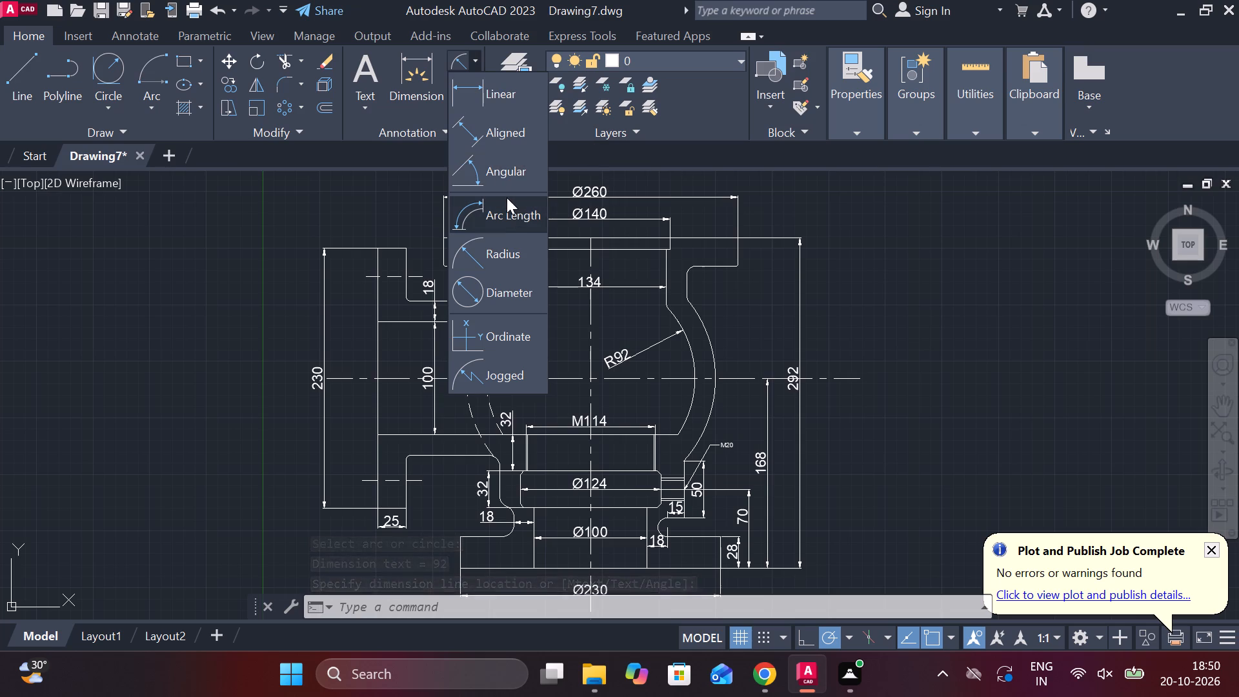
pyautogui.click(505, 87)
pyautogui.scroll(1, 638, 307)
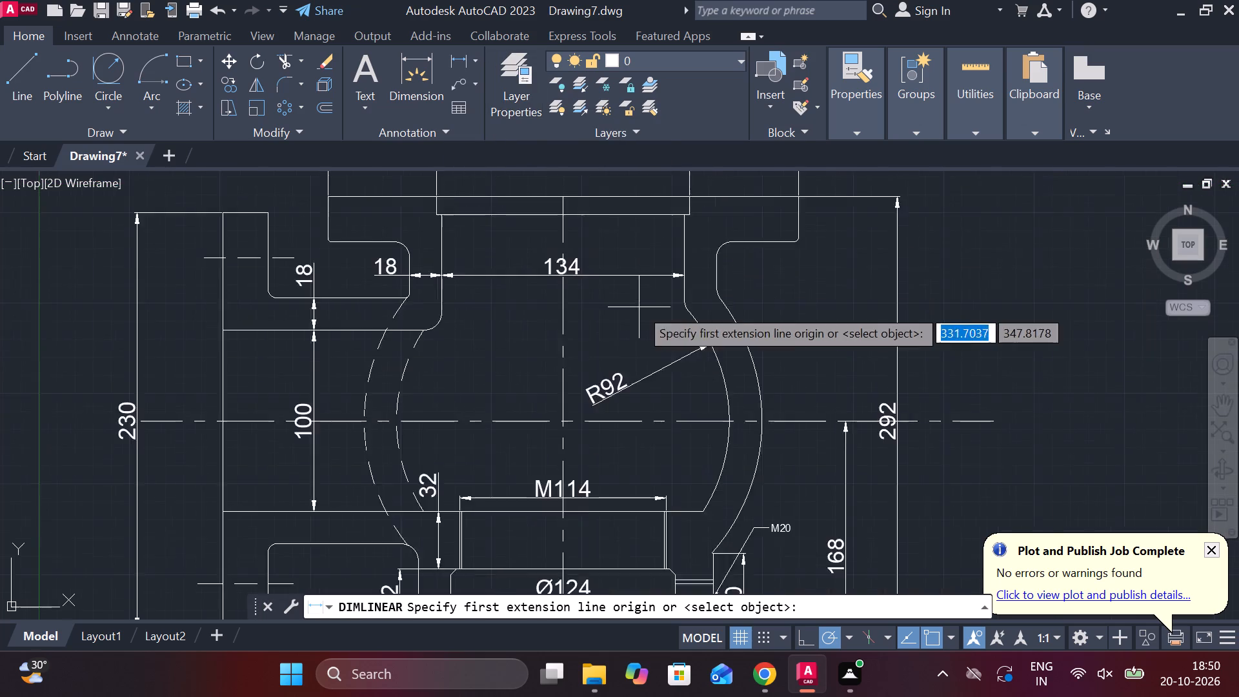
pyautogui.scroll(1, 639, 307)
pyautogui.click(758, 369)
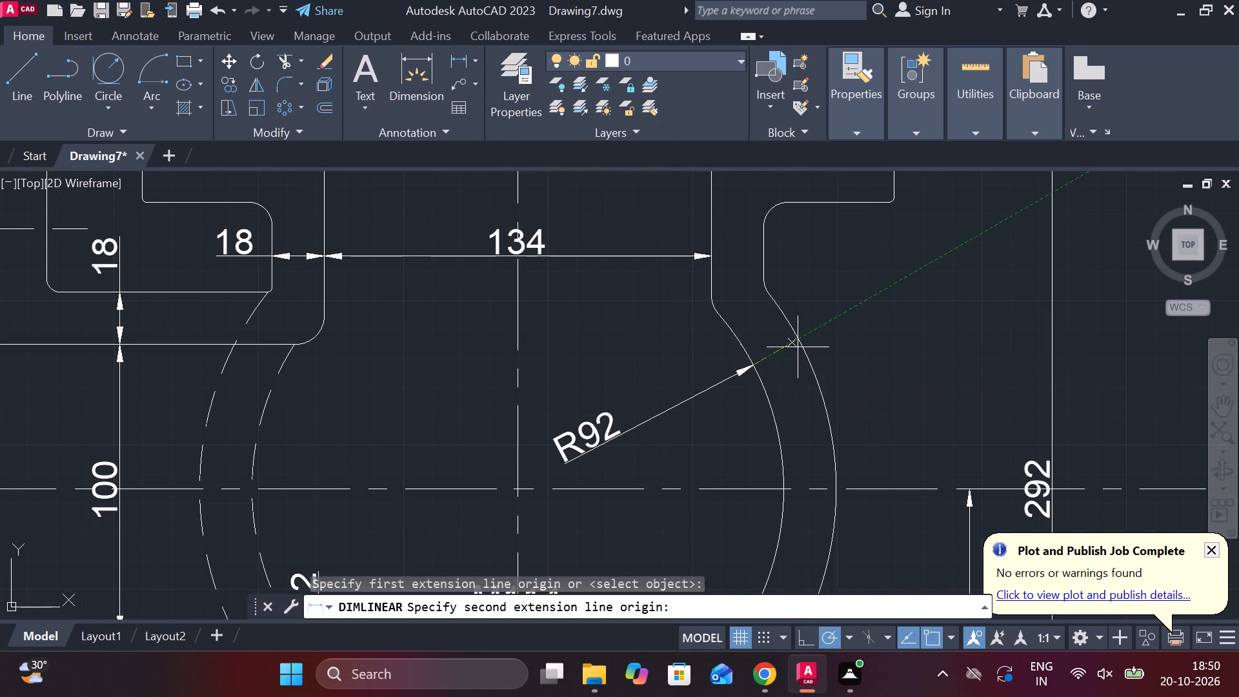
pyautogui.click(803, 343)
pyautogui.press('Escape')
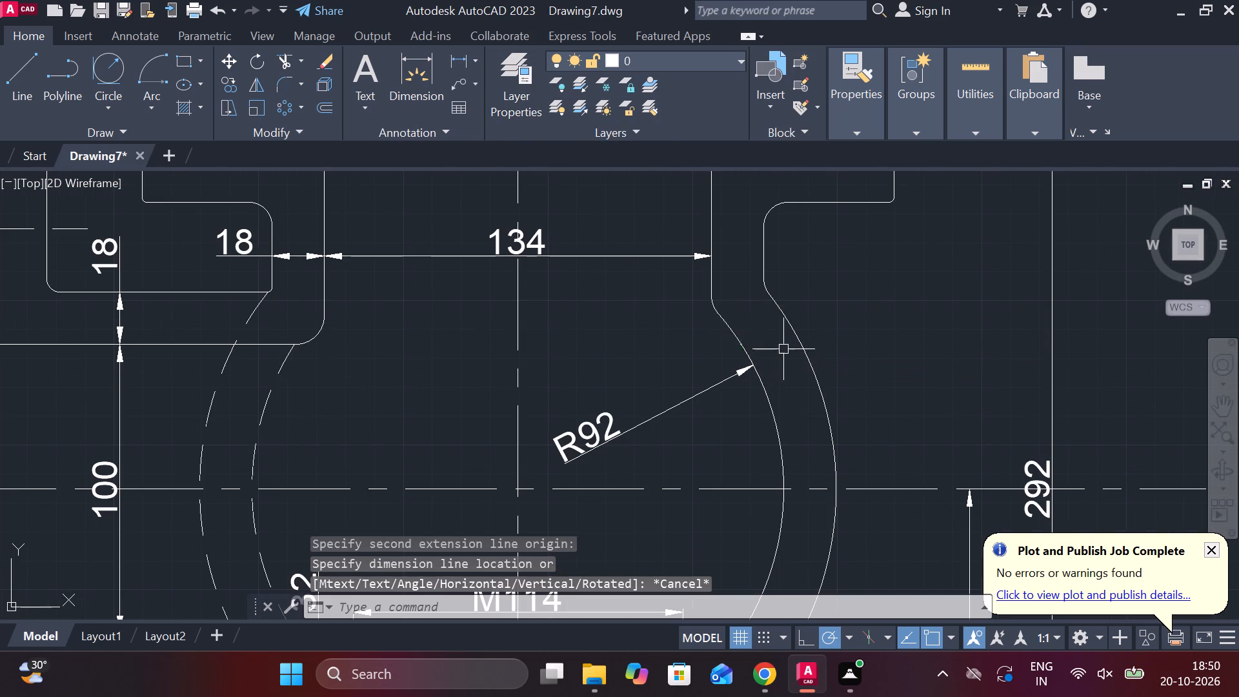
# Add an aligned 18 dimension across the curved body wall beside the R92 arrow, between the inner and outer arcs.
pyautogui.click(481, 66)
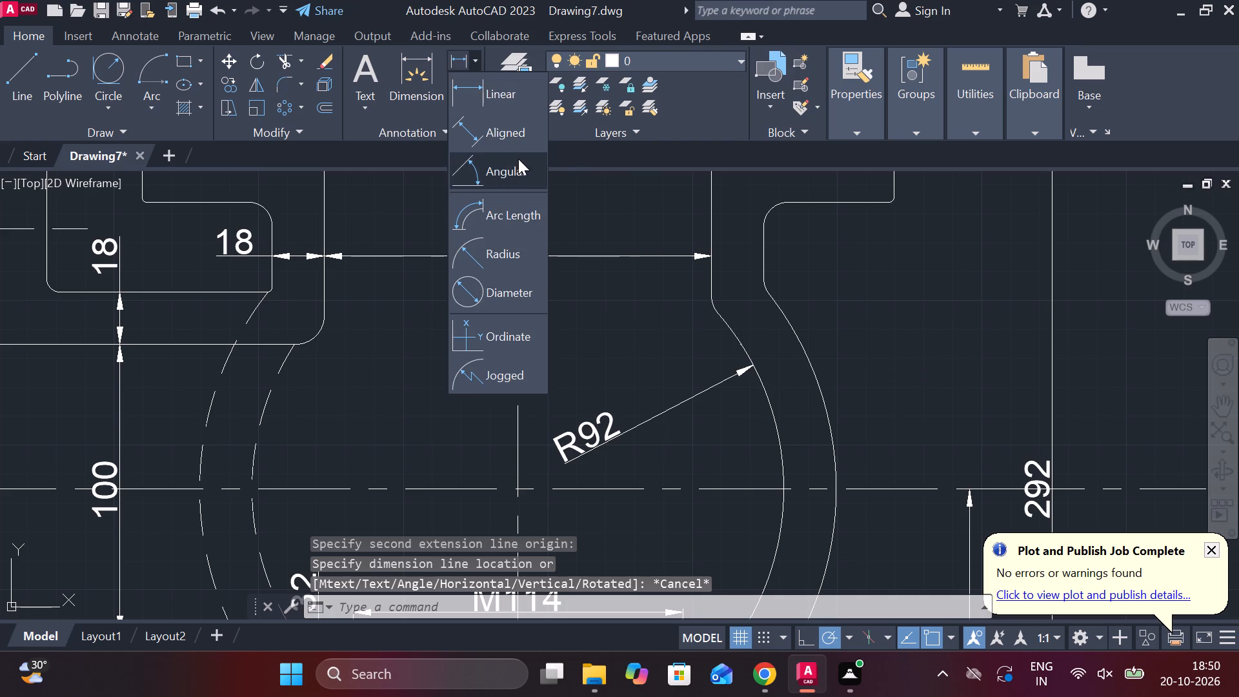
pyautogui.click(478, 126)
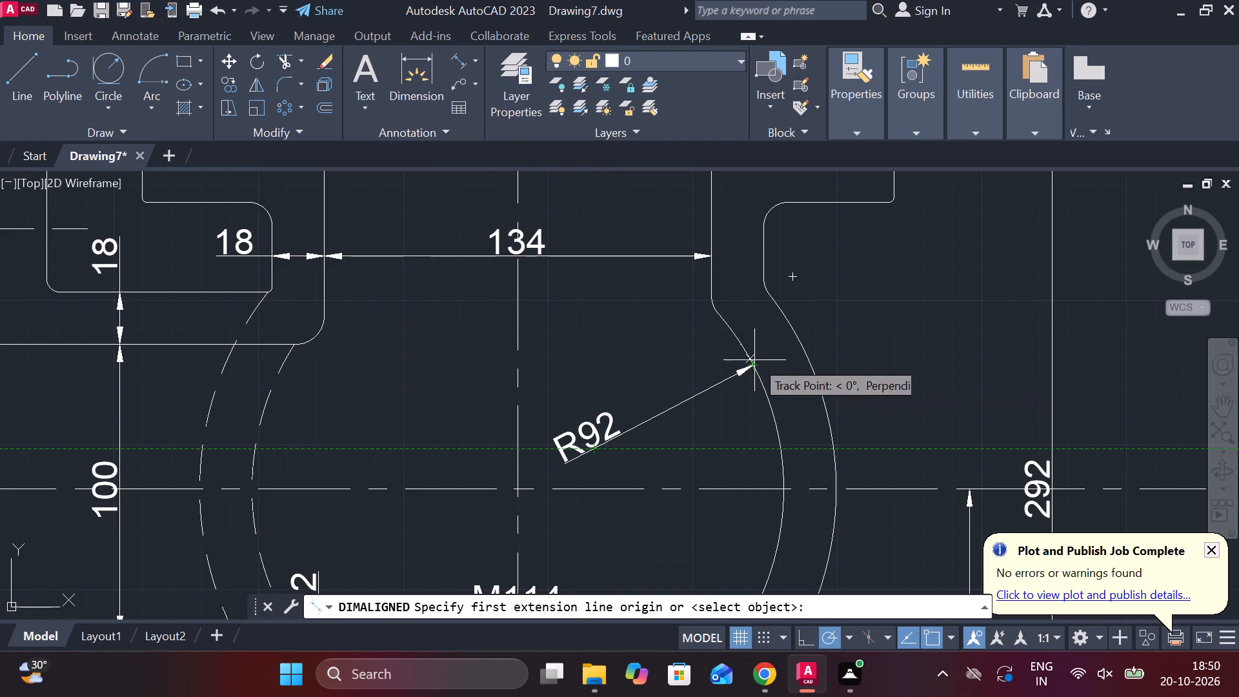
pyautogui.click(754, 363)
pyautogui.click(803, 335)
pyautogui.scroll(1, 803, 335)
pyautogui.press('Escape')
pyautogui.moveTo(803, 333); pyautogui.dragTo(766, 285, button='middle')
pyautogui.press('space')
pyautogui.click(717, 390)
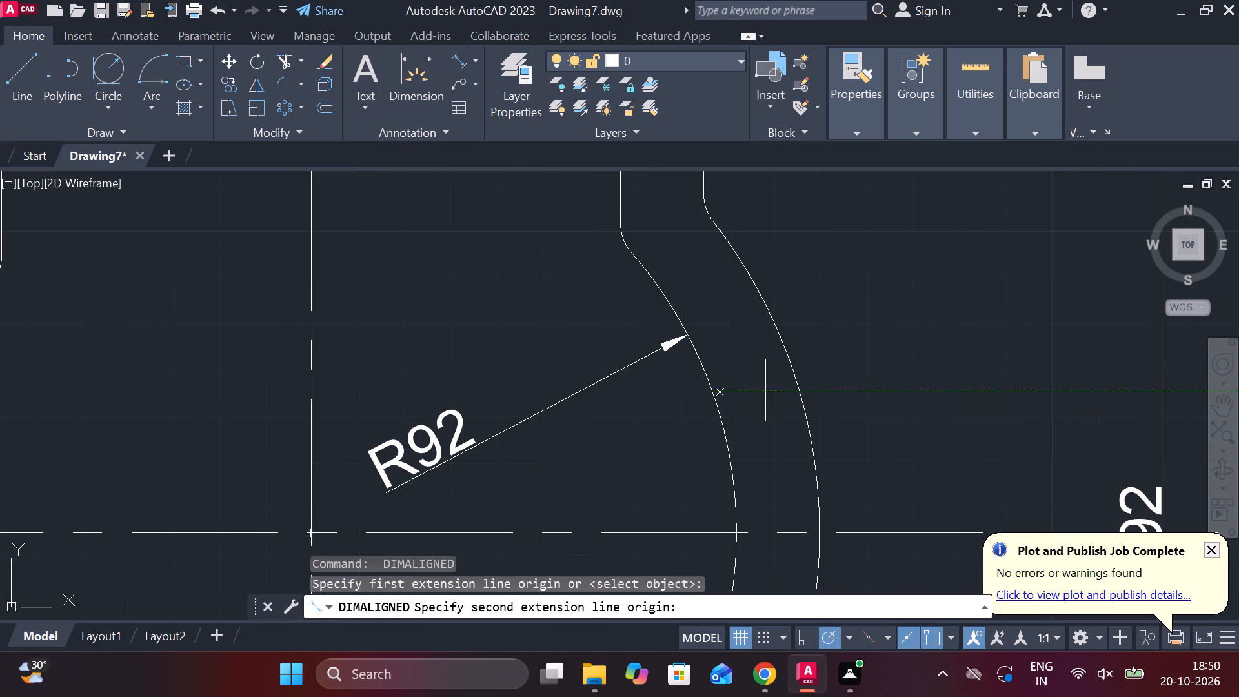
pyautogui.click(794, 369)
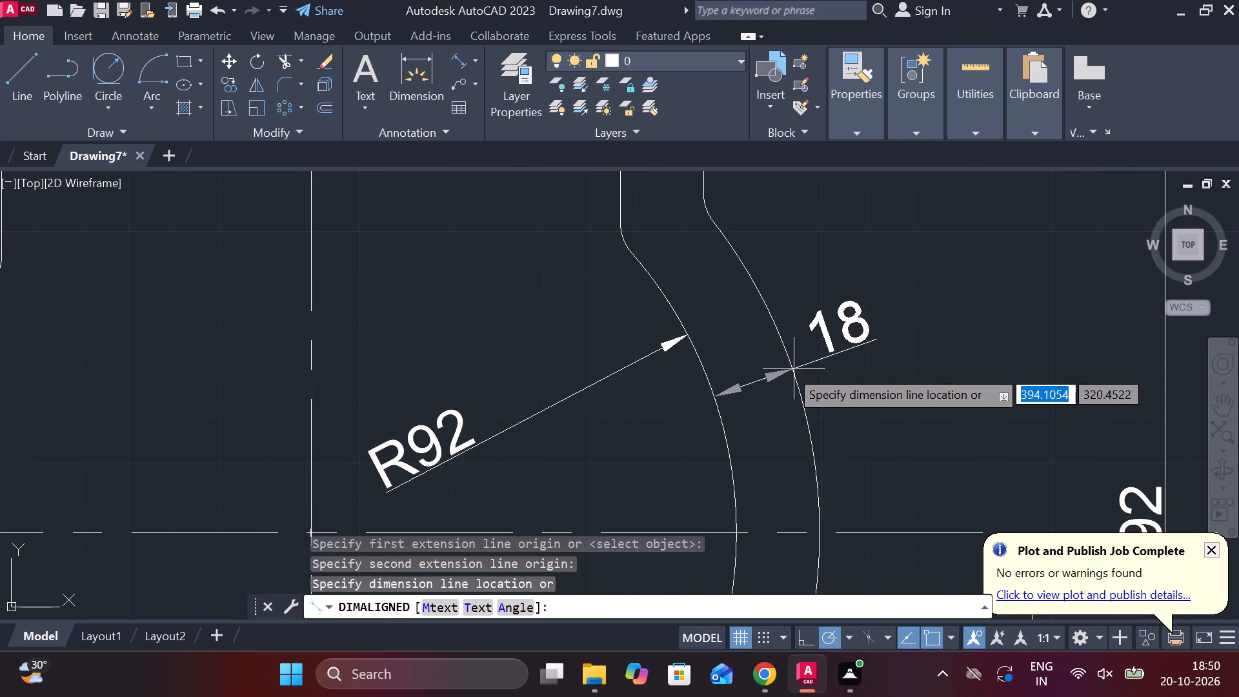
pyautogui.click(789, 369)
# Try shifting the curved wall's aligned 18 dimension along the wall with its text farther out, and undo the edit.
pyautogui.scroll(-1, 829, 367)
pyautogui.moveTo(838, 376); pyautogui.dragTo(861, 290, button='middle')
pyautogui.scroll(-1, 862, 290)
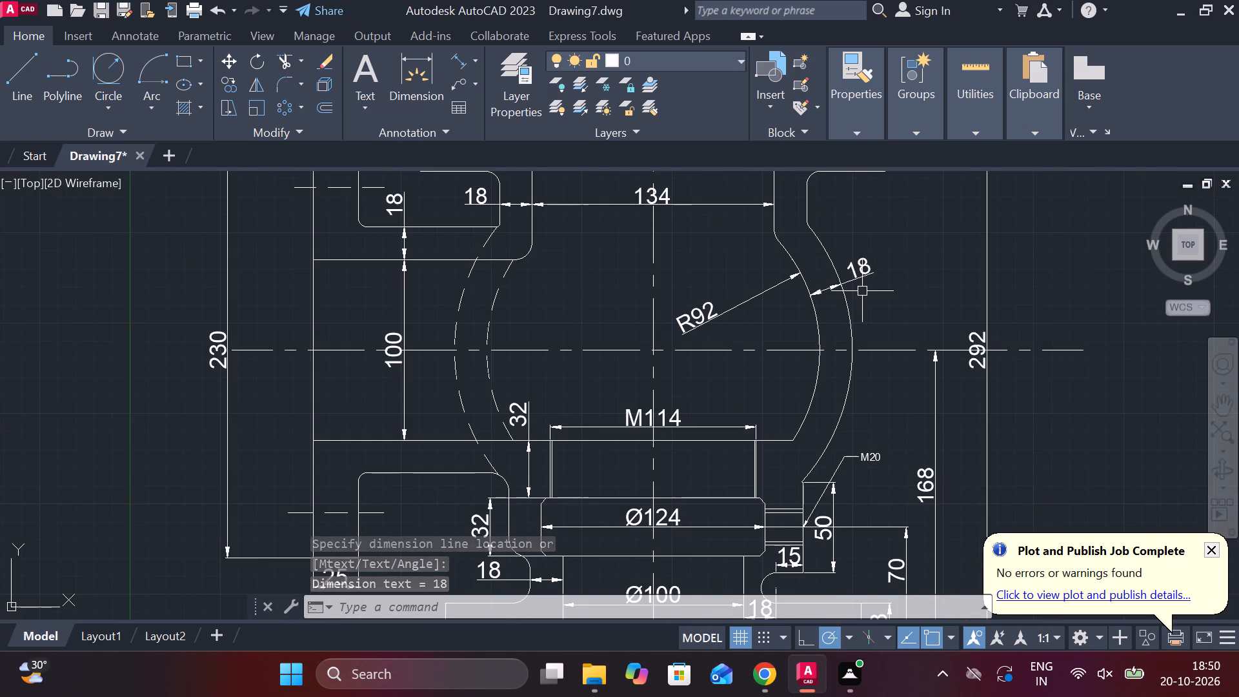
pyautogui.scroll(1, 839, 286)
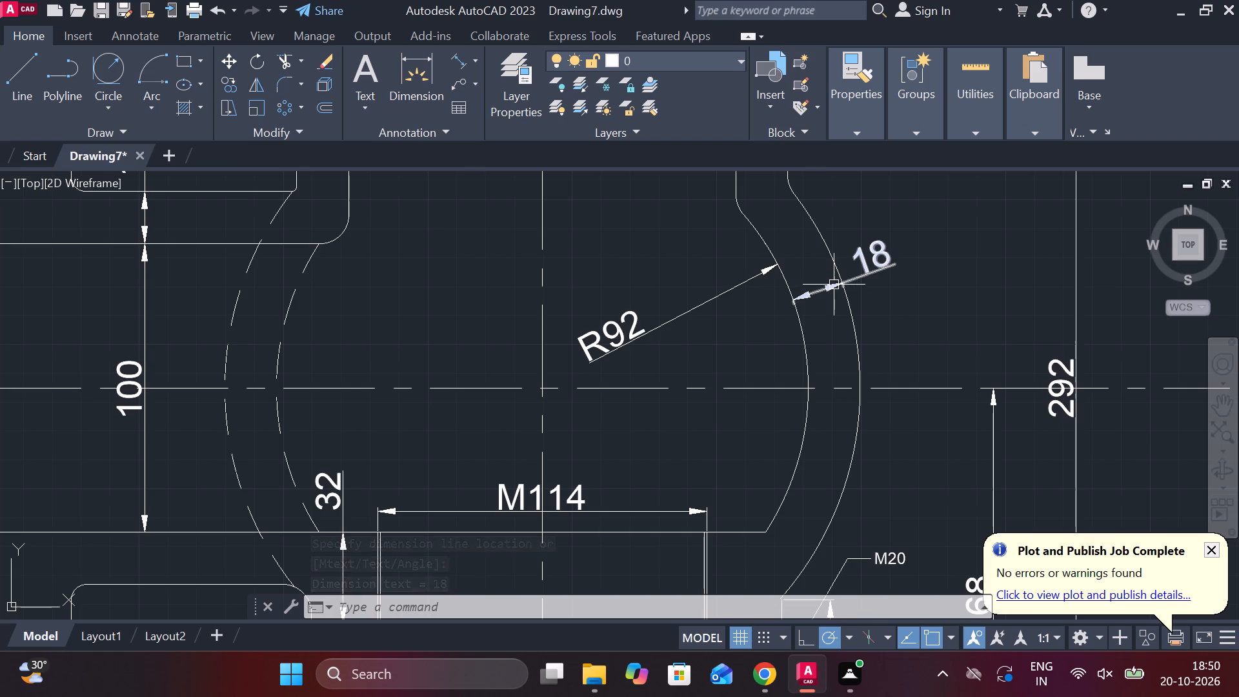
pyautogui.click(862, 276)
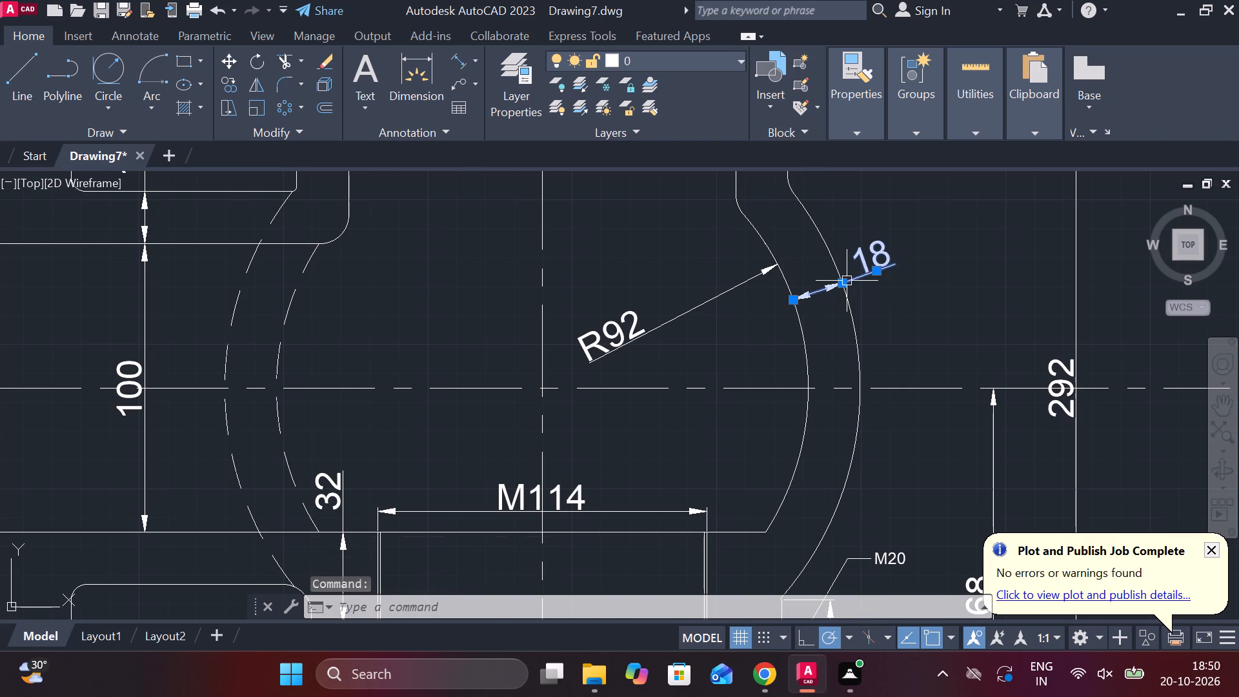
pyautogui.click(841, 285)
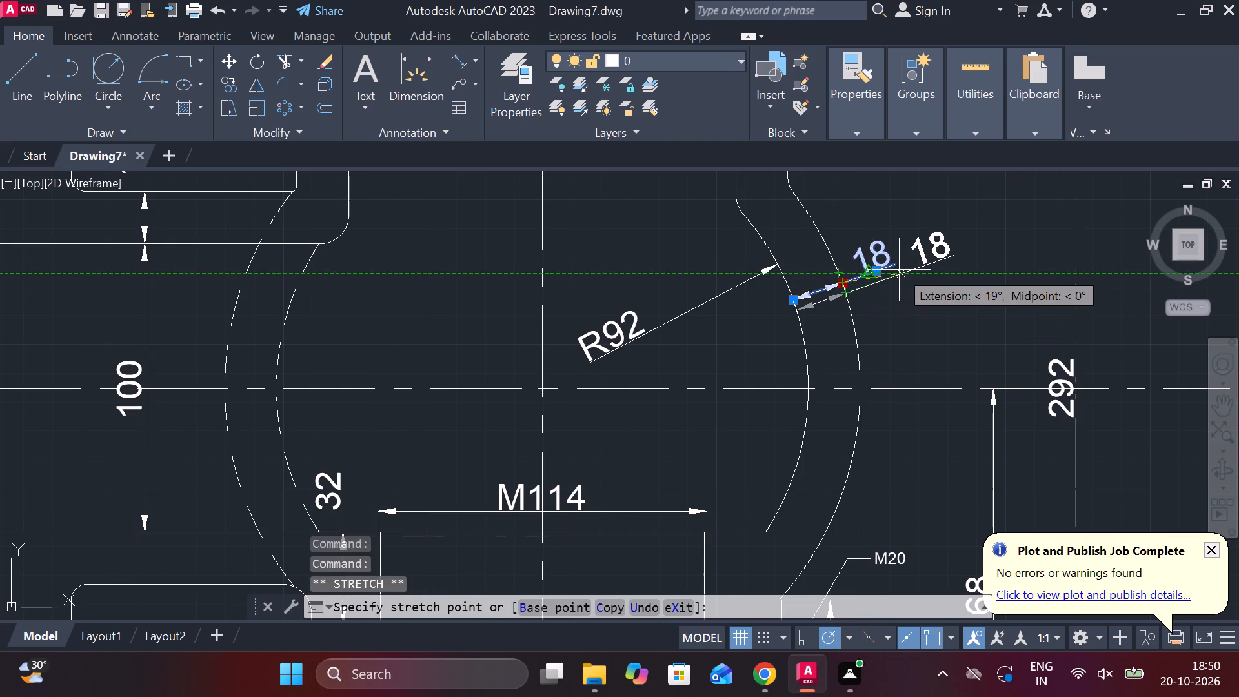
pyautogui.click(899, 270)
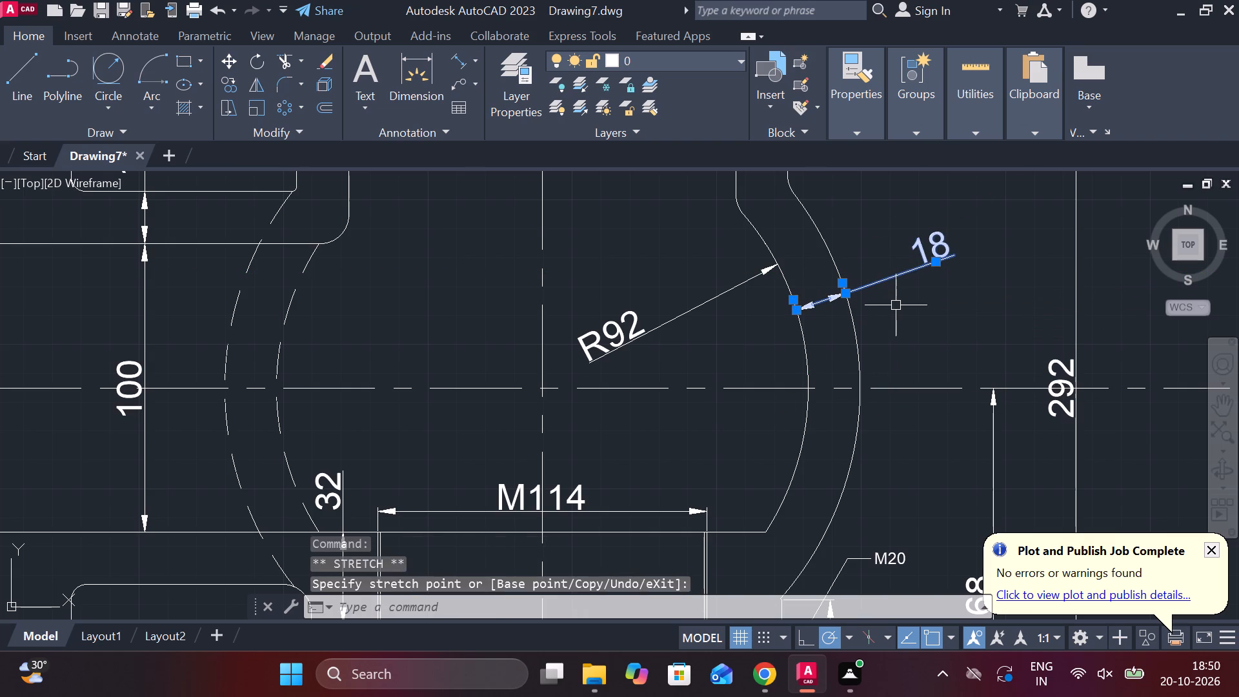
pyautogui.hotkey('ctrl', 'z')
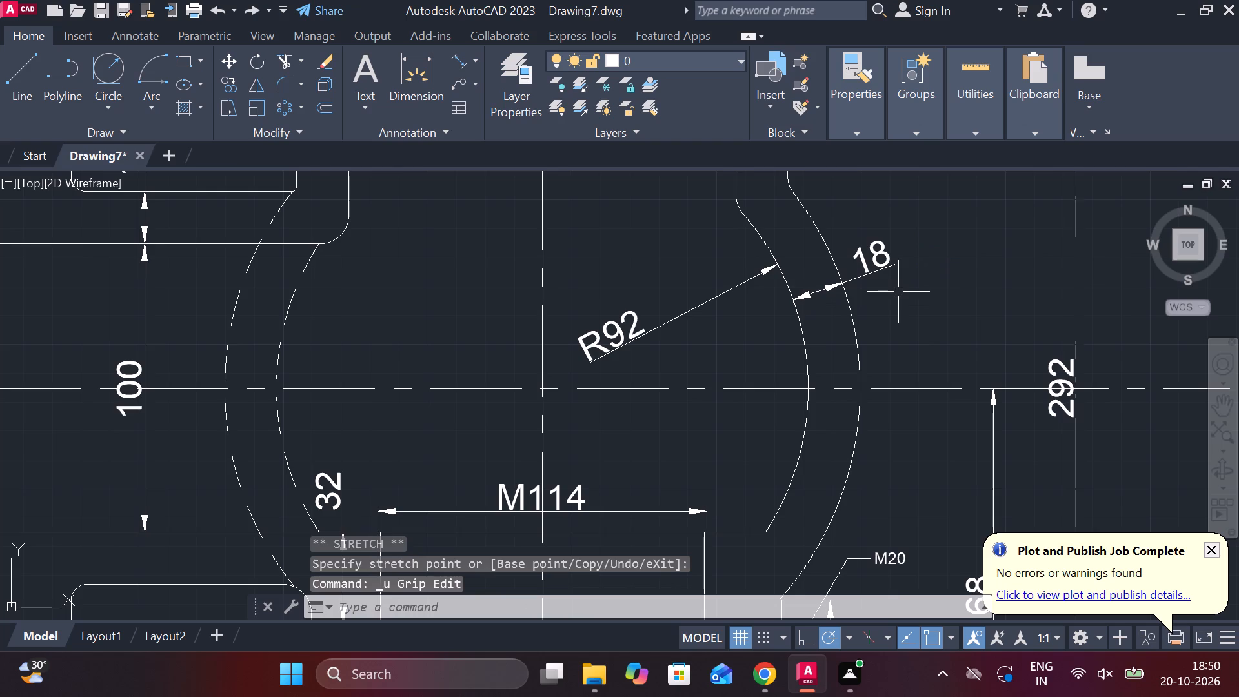
# Add a vertical 25 linear dimension for the top flange's thickness, between its outer edge and the 292 dimension.
pyautogui.scroll(-2, 852, 294)
pyautogui.moveTo(872, 266); pyautogui.dragTo(852, 352, button='middle')
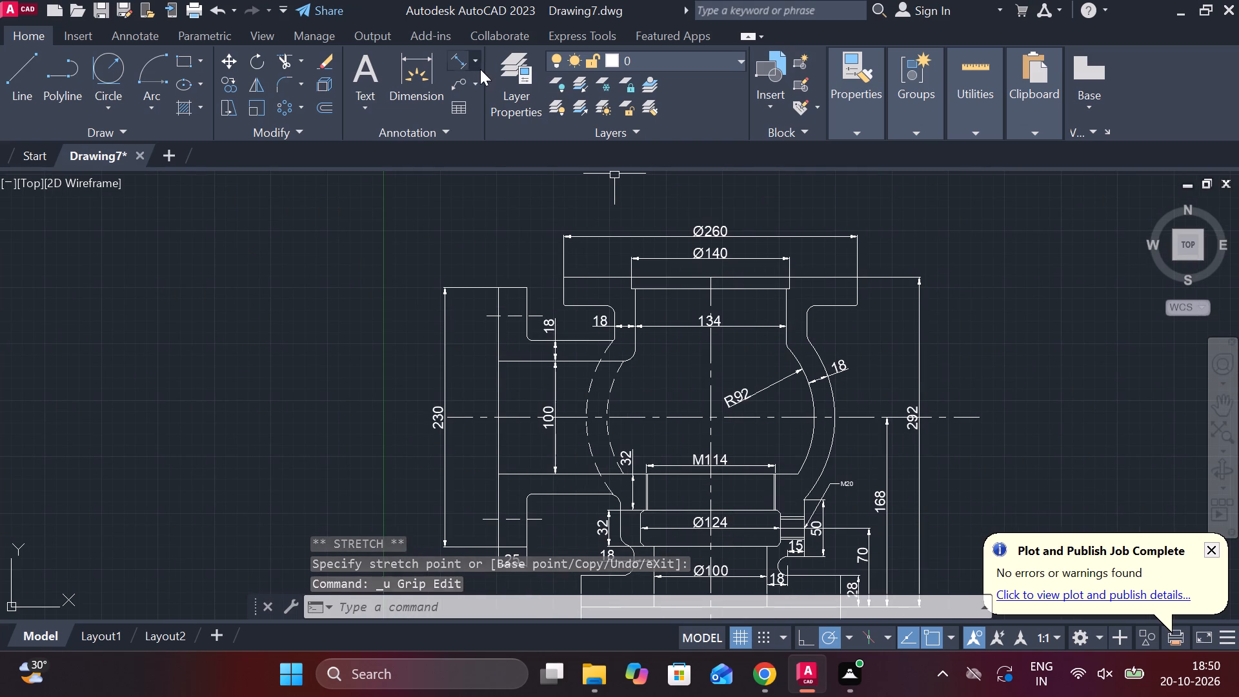
pyautogui.click(476, 57)
pyautogui.click(490, 86)
pyautogui.scroll(2, 923, 314)
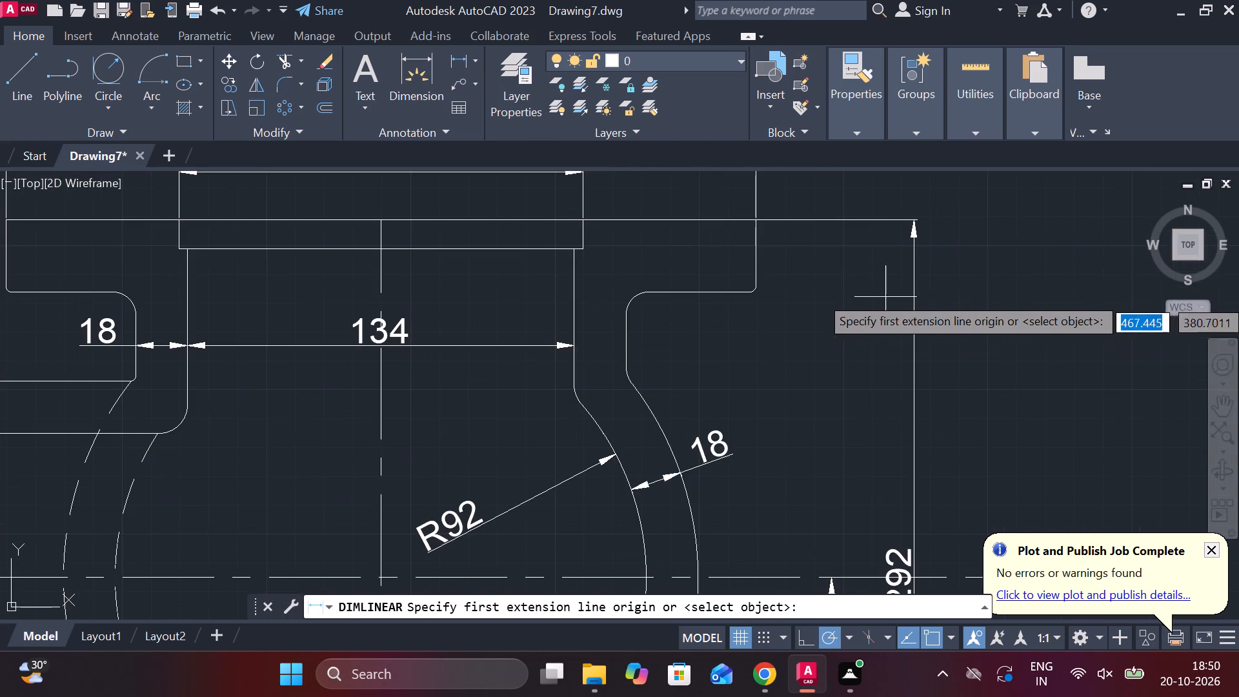
pyautogui.click(755, 219)
pyautogui.scroll(2, 773, 298)
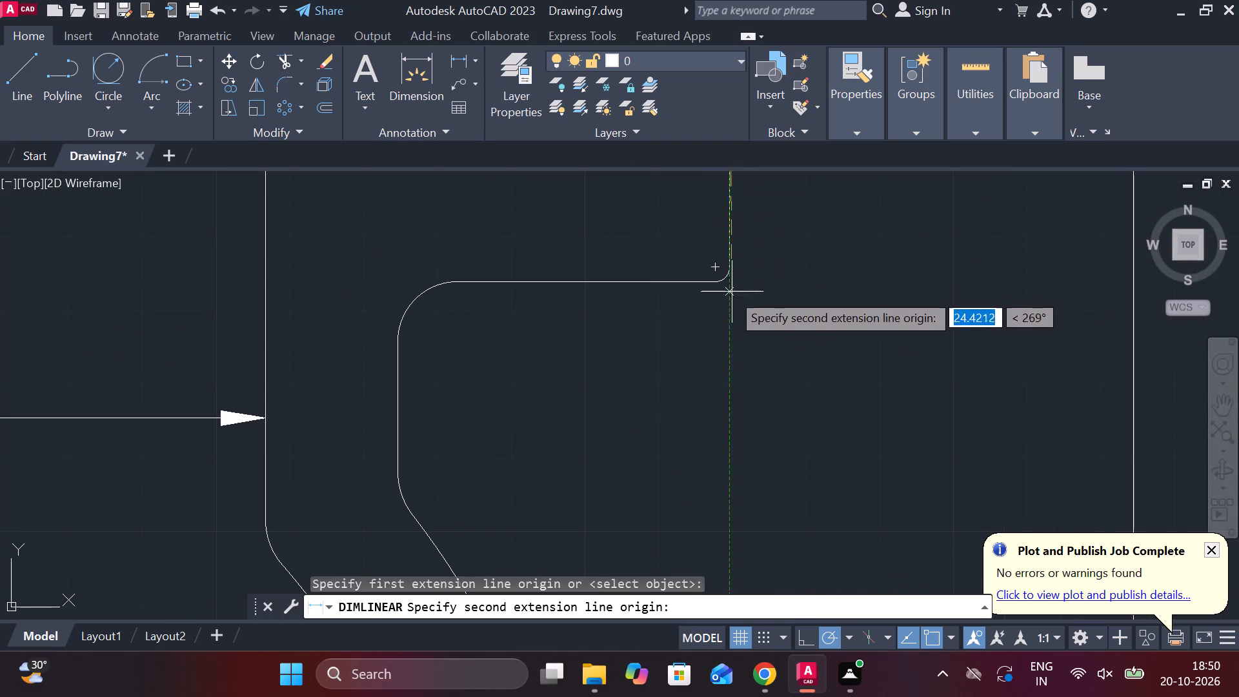
pyautogui.click(687, 287)
pyautogui.moveTo(832, 213); pyautogui.dragTo(834, 341, button='middle')
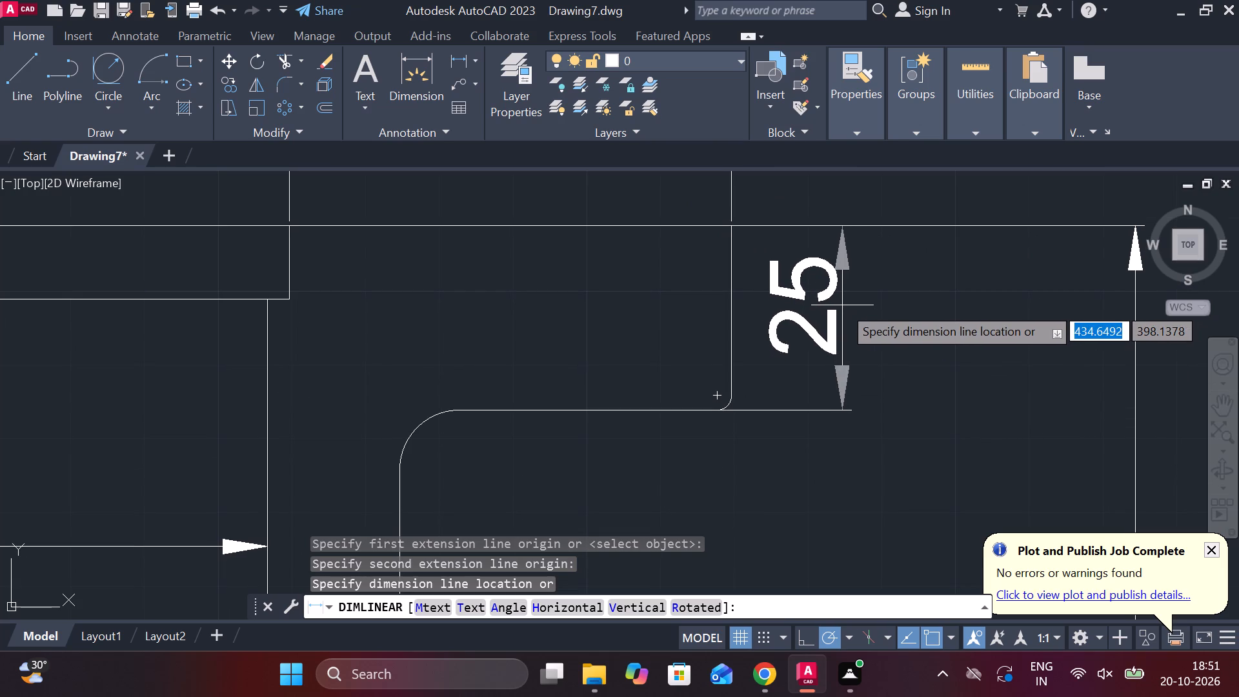
pyautogui.click(842, 305)
# Add a horizontal 18 linear dimension across the upper neck's right wall, in line with the 134 dimension.
pyautogui.scroll(-2, 845, 309)
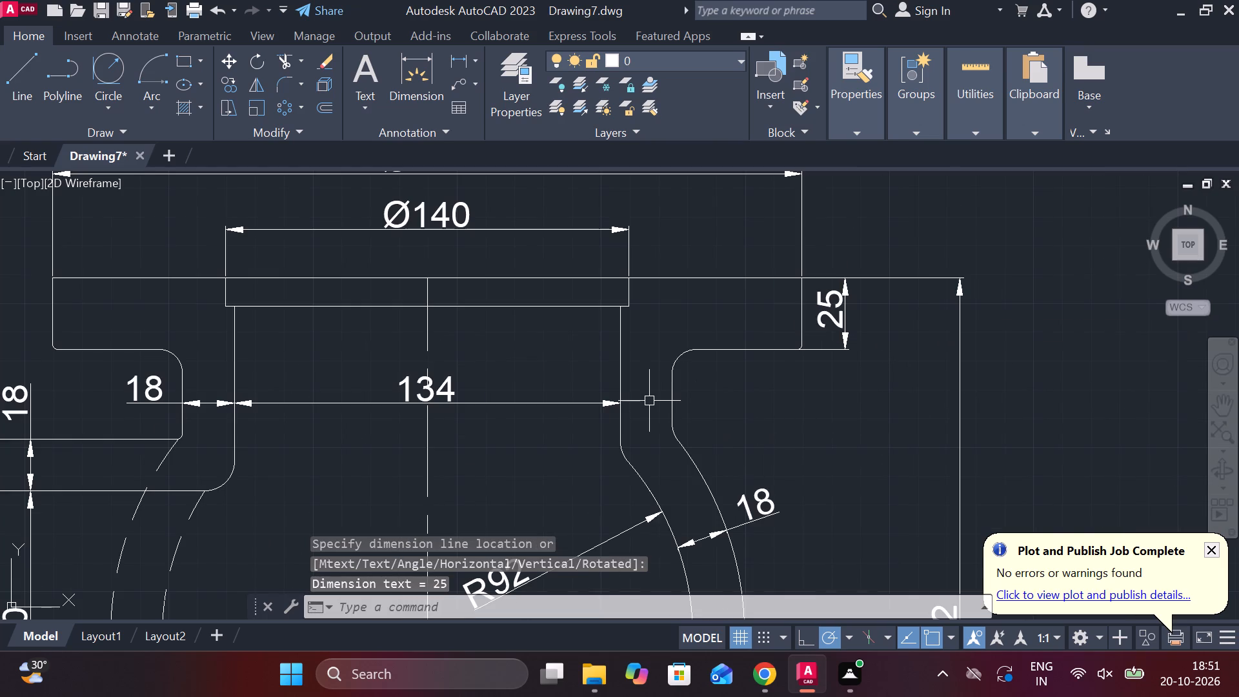
pyautogui.press('space')
pyautogui.click(631, 407)
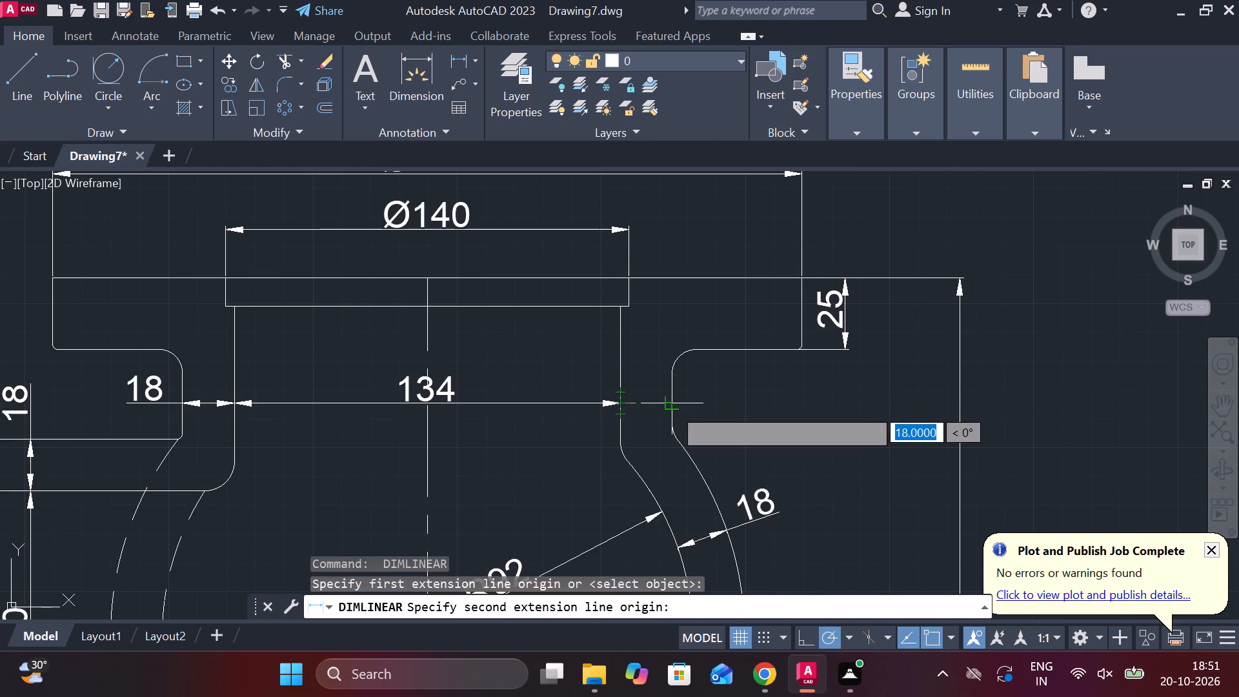
pyautogui.click(674, 407)
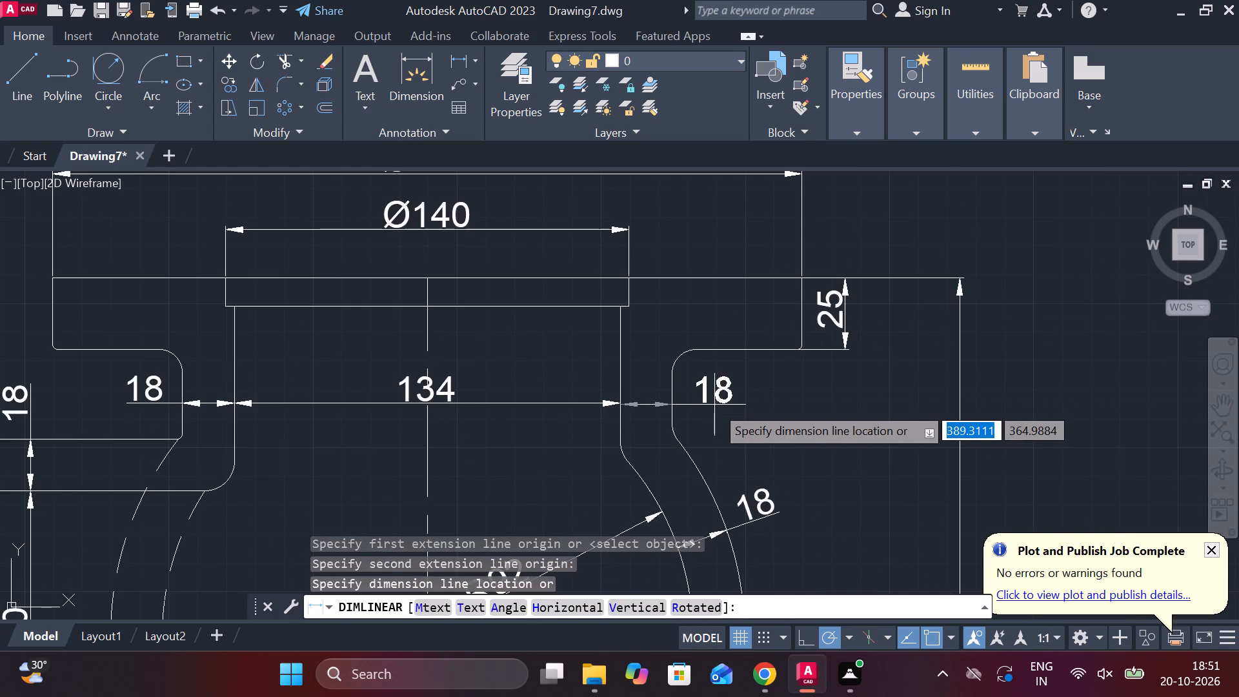
pyautogui.click(714, 405)
pyautogui.scroll(-2, 792, 398)
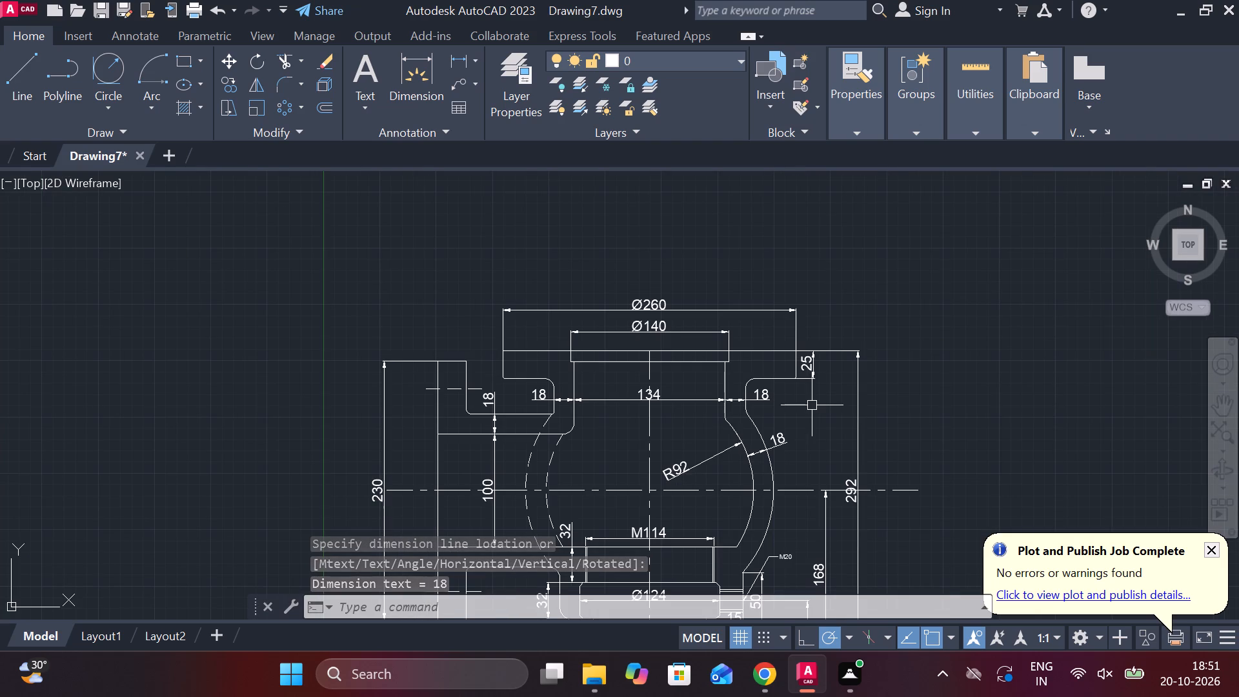
# Set up a hatch with the ANSI32 pattern, an angle of 90 and a scale of 0.4.
pyautogui.moveTo(929, 392); pyautogui.dragTo(988, 224, button='middle')
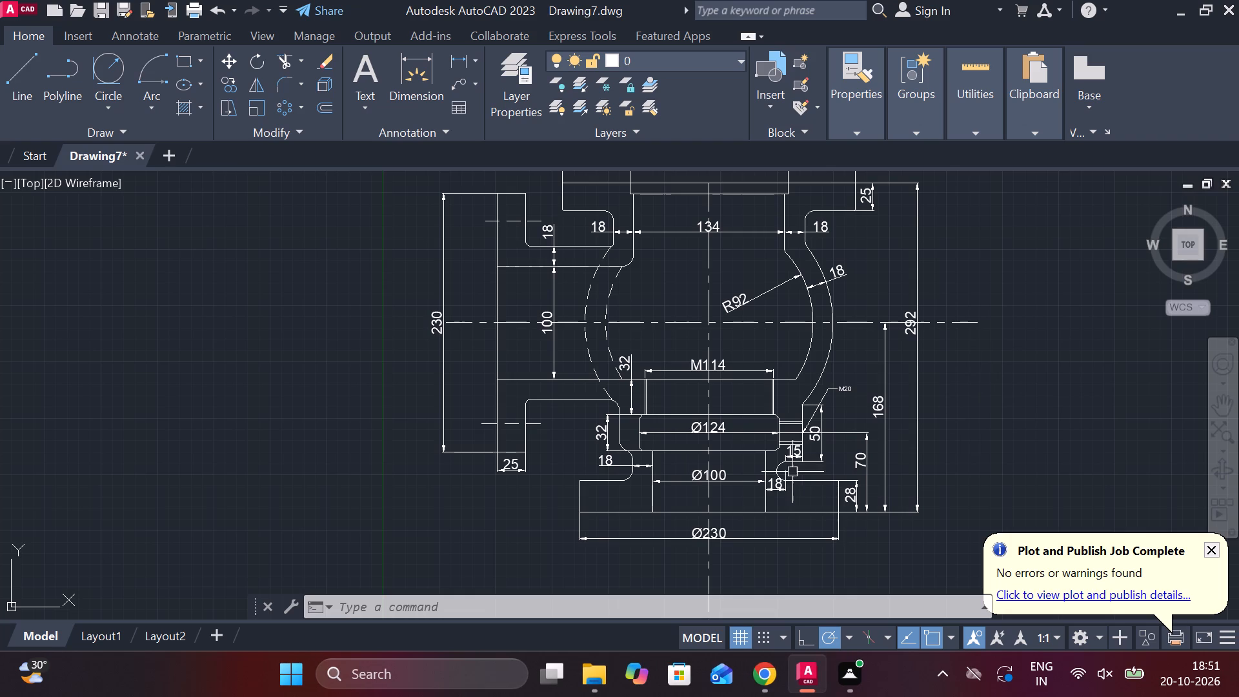
pyautogui.scroll(-1, 851, 460)
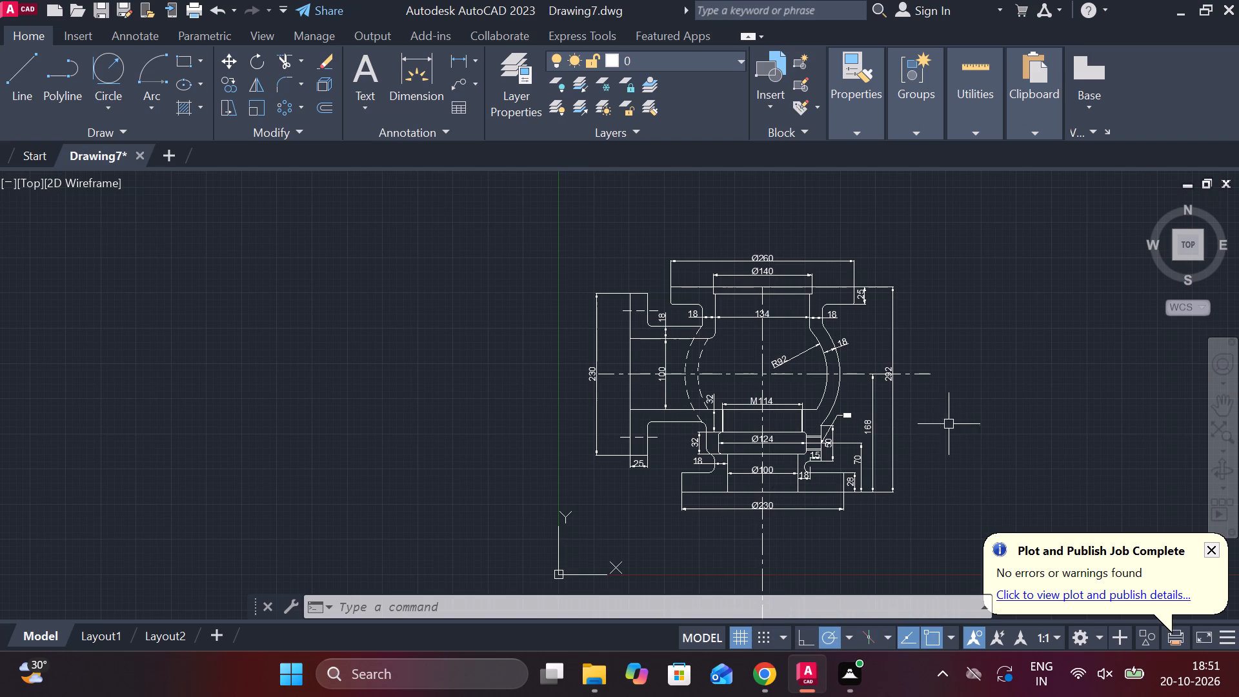
pyautogui.moveTo(915, 448); pyautogui.dragTo(863, 376, button='middle')
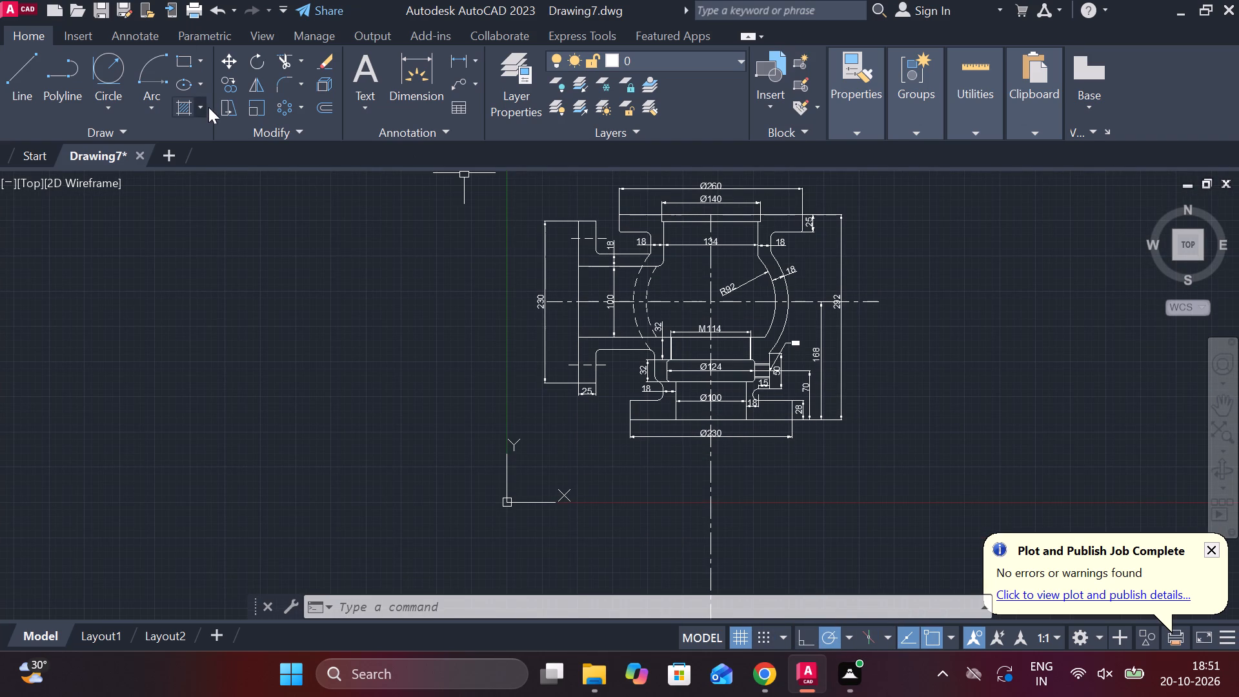
pyautogui.click(186, 110)
pyautogui.click(386, 74)
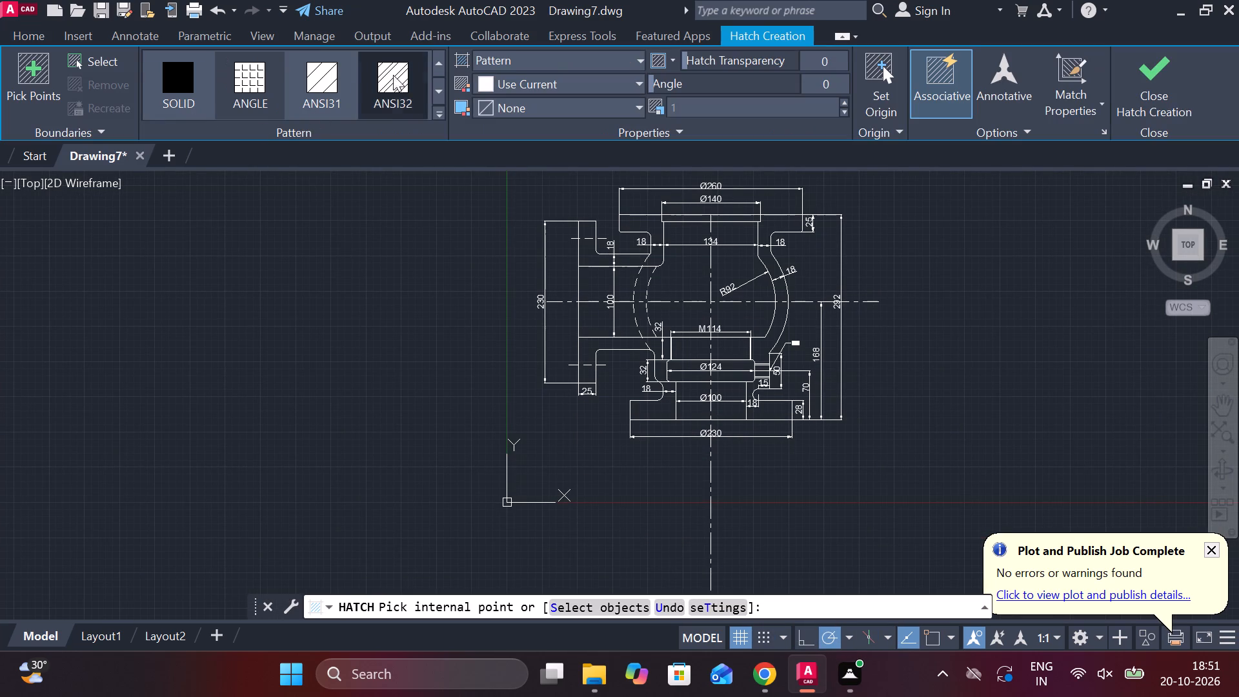
pyautogui.click(825, 82)
pyautogui.write('90')
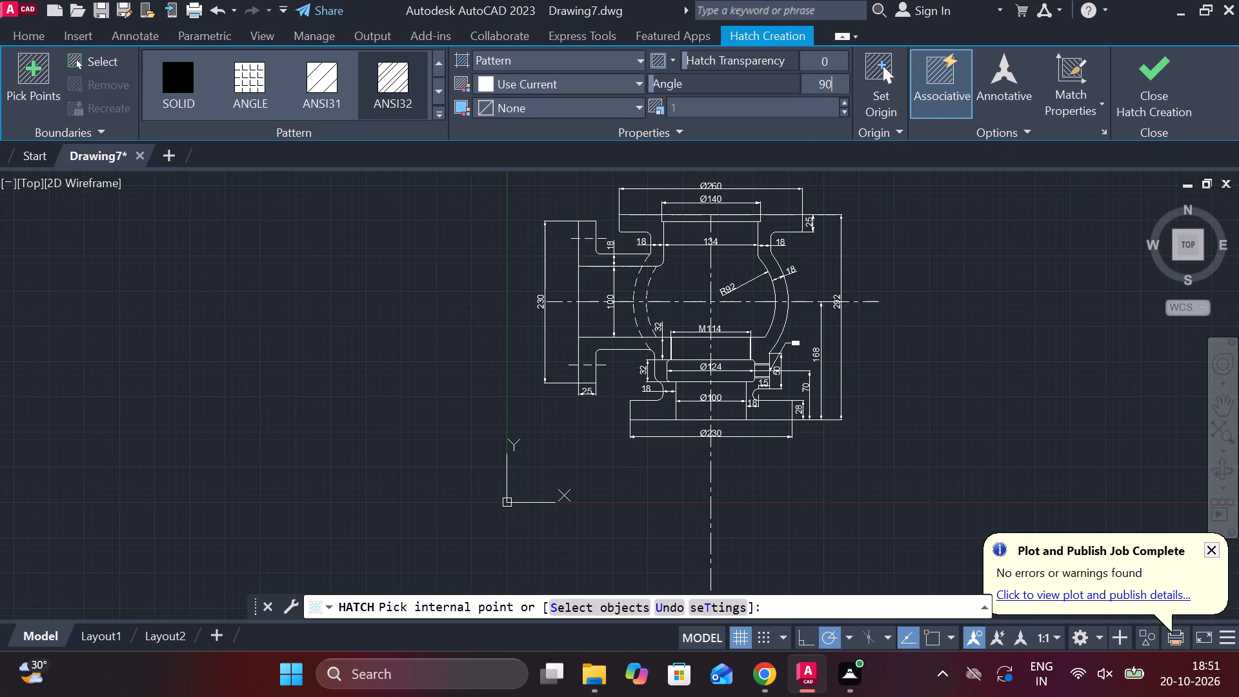
pyautogui.click(809, 108)
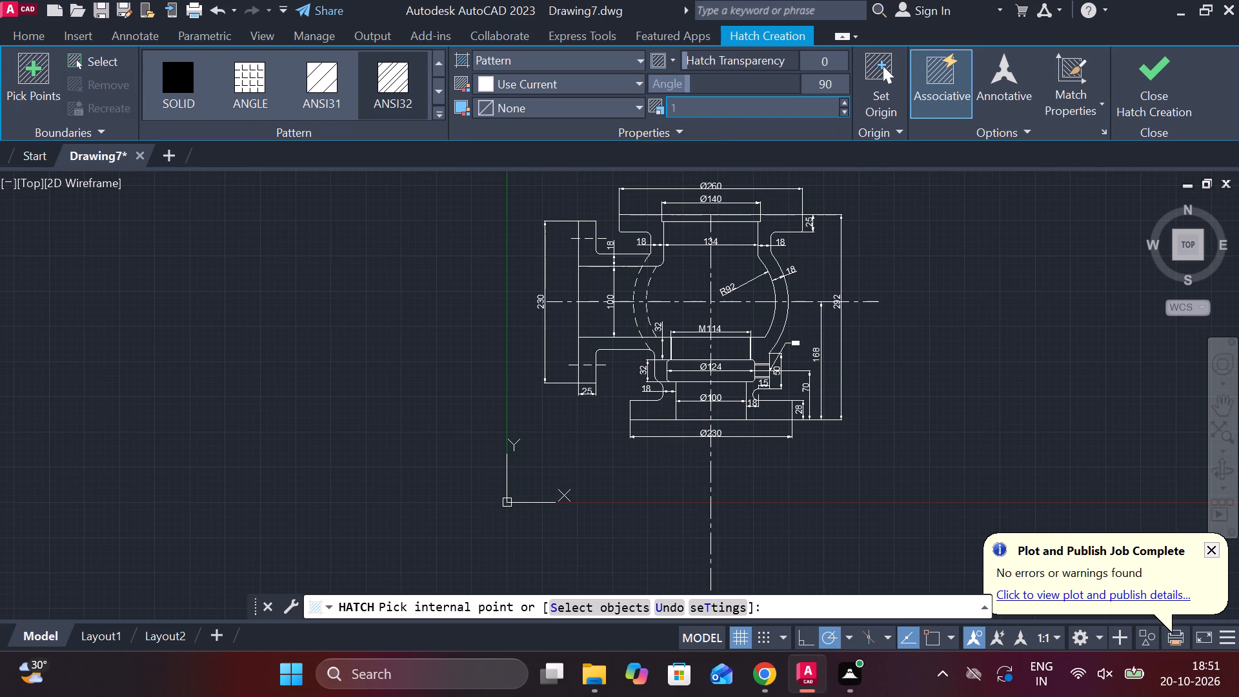
pyautogui.click(708, 114)
pyautogui.press('BackSpace')
pyautogui.press('.')
pyautogui.press('4')
pyautogui.press('Return')
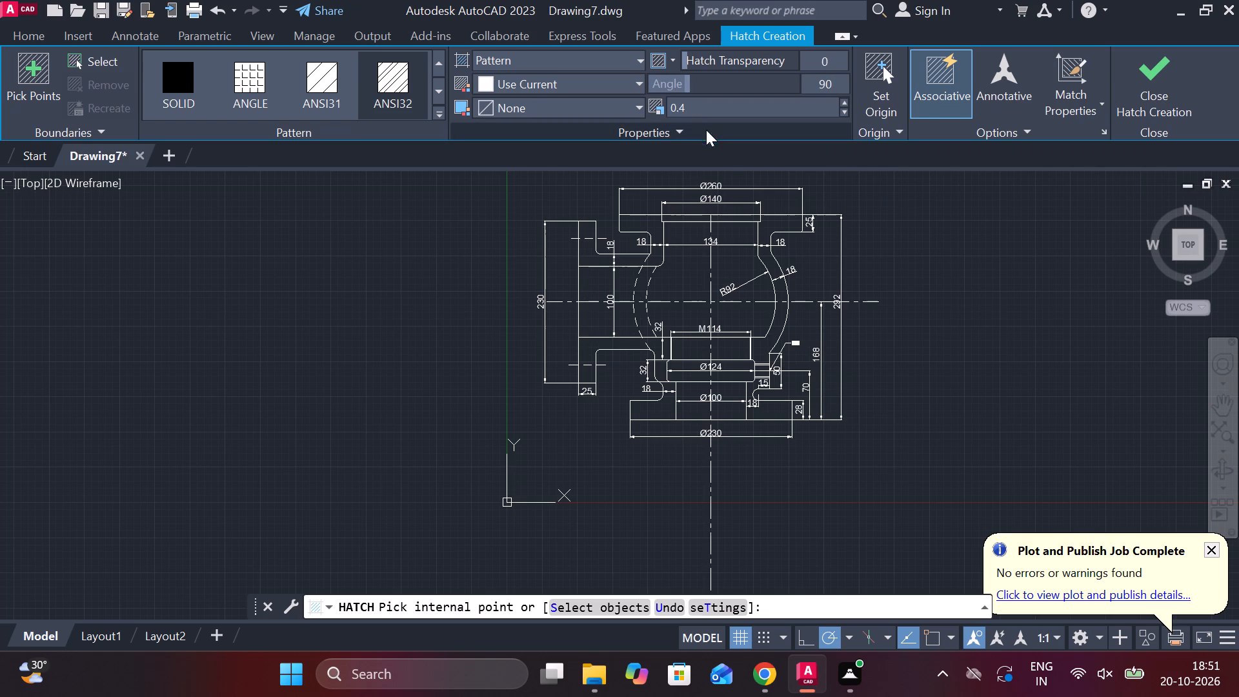
# Hatch the right half's cut areas: top flange and curved wall down to the M20 hole, and the section below it including the base flange.
pyautogui.scroll(2, 761, 297)
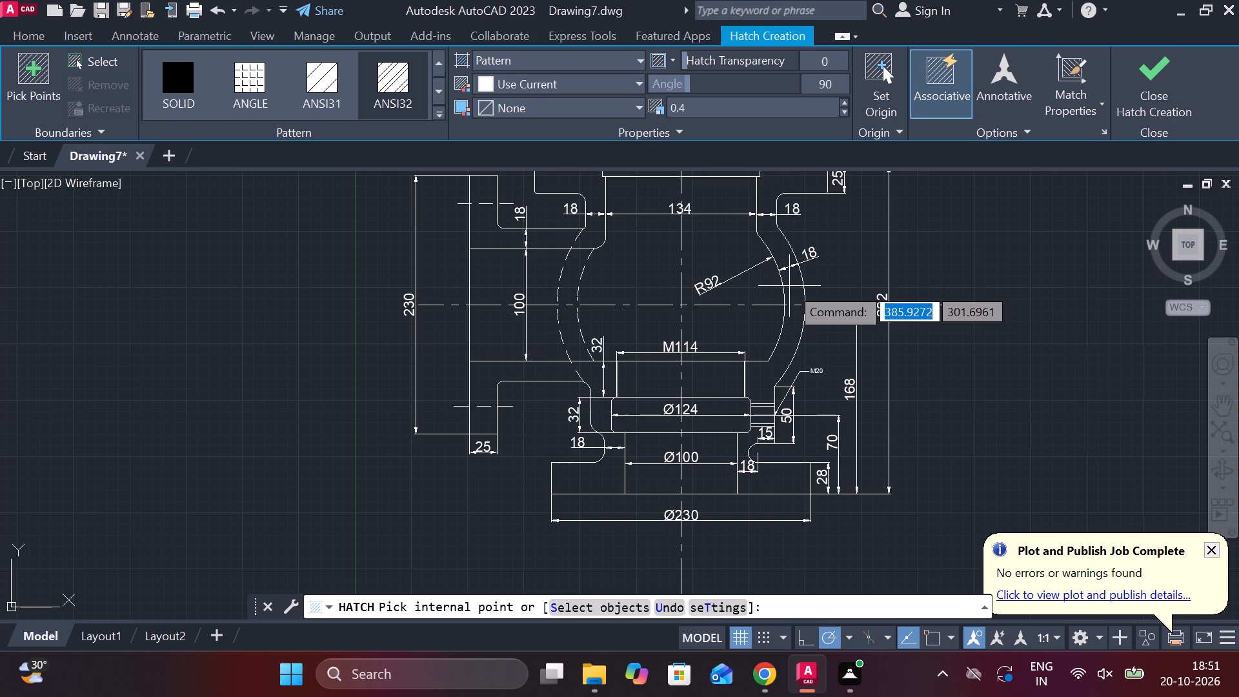
pyautogui.click(789, 286)
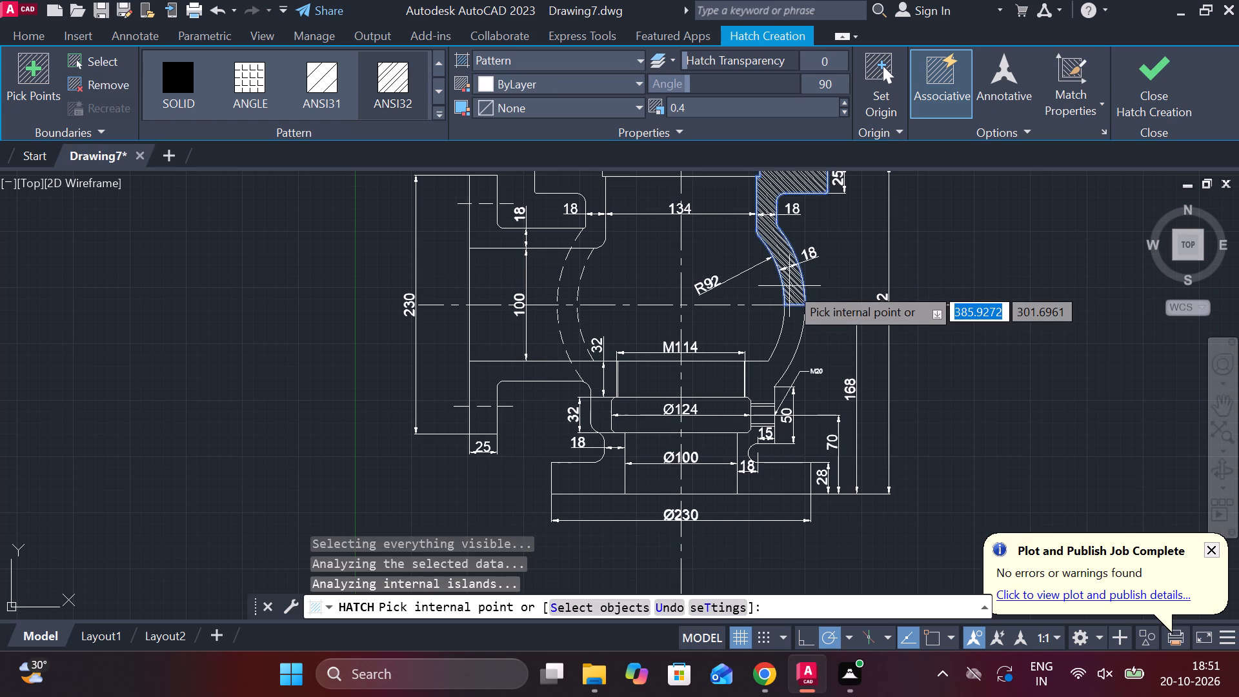
pyautogui.click(785, 322)
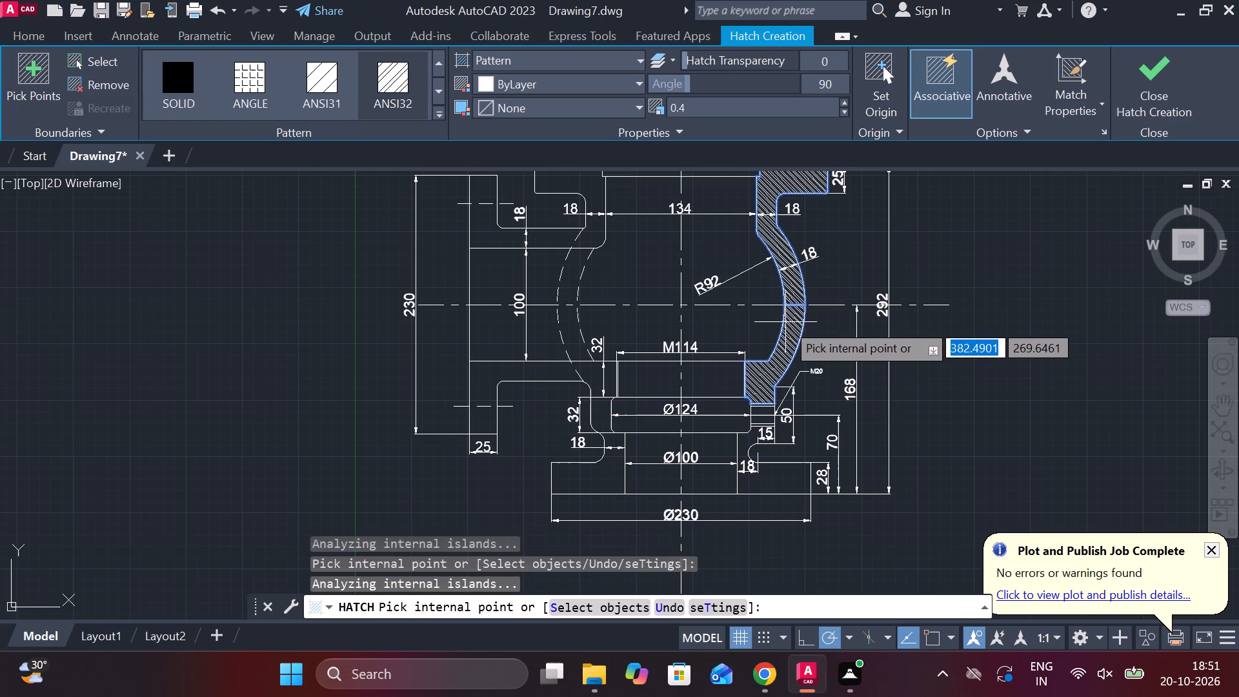
pyautogui.scroll(2, 768, 411)
pyautogui.moveTo(767, 411); pyautogui.dragTo(752, 338, button='middle')
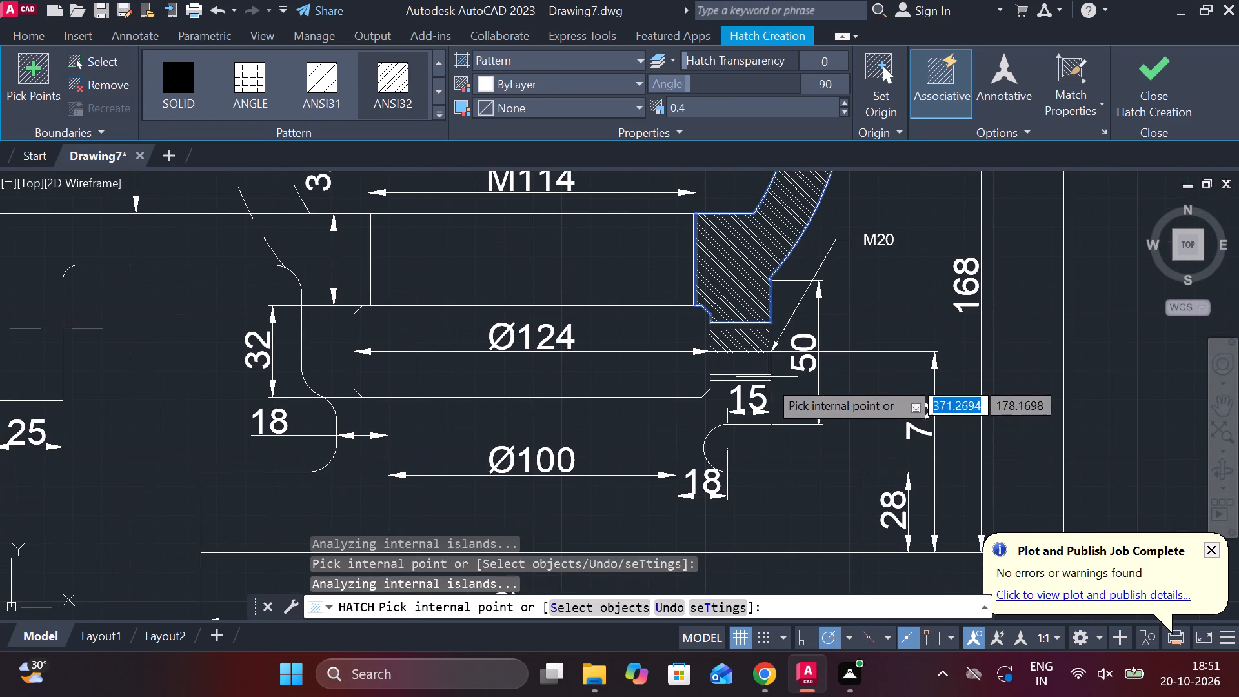
pyautogui.scroll(1, 757, 398)
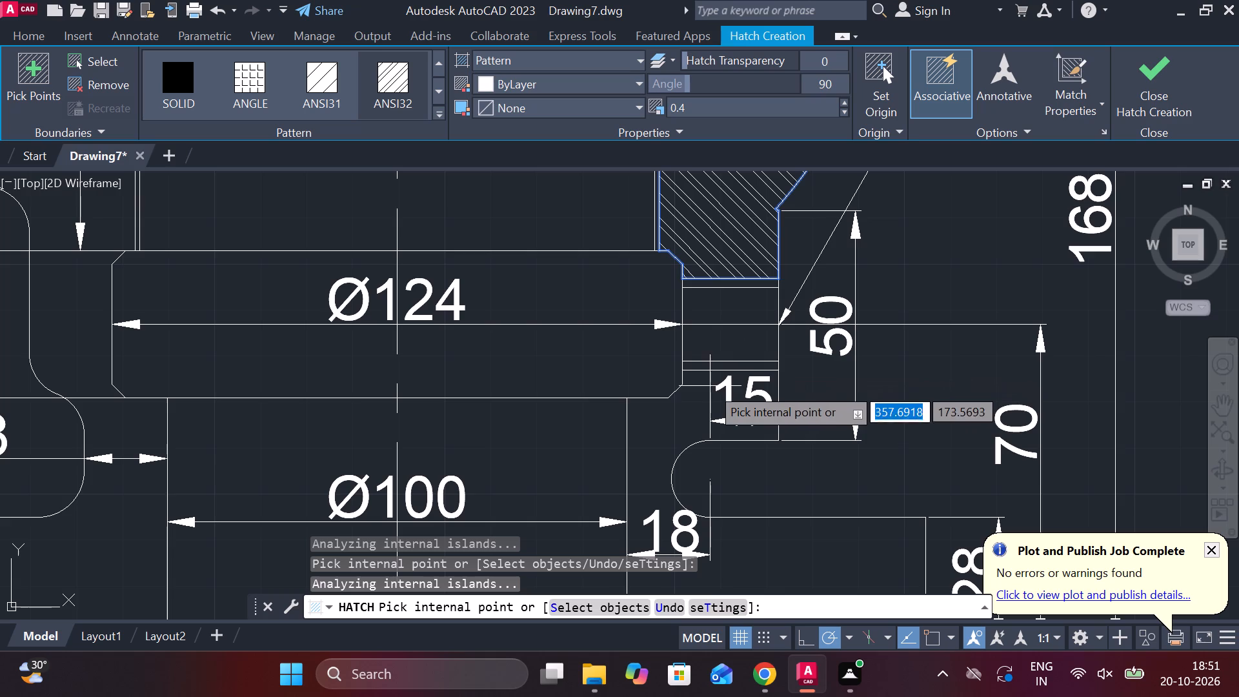
pyautogui.click(700, 409)
pyautogui.moveTo(700, 409); pyautogui.dragTo(699, 296, button='middle')
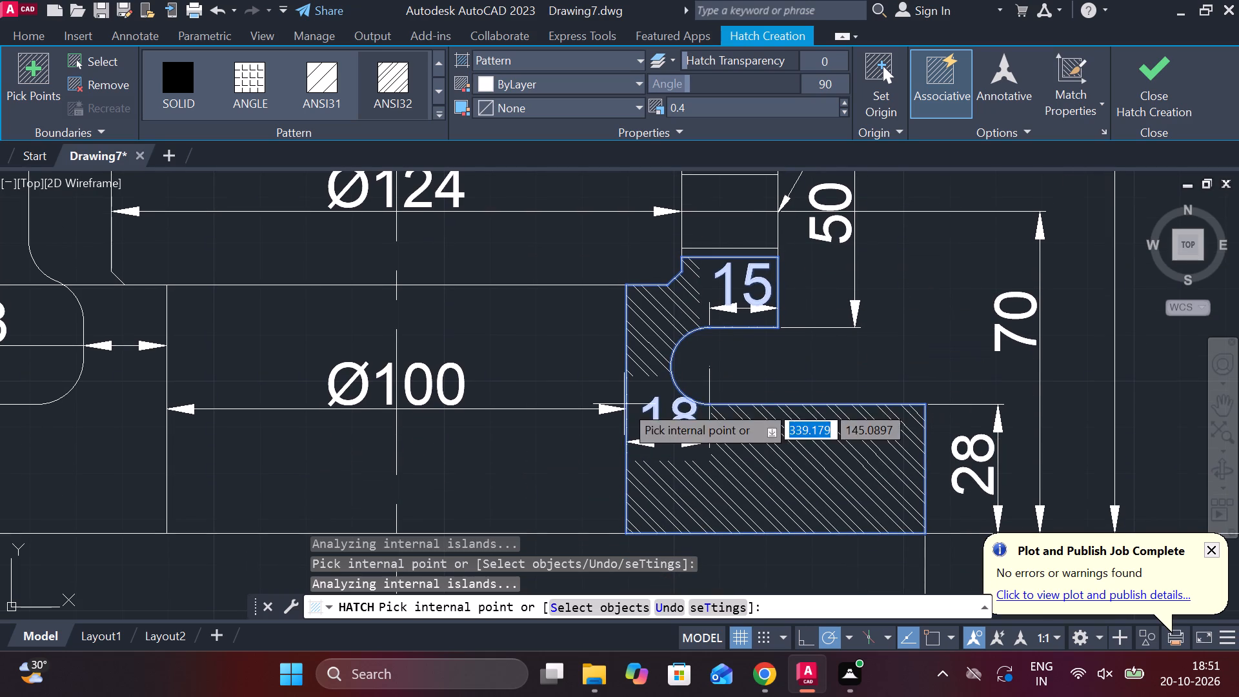
# Hatch the left half's cut areas: base flange and lower neck, both branch walls with their flange ends, and the top flange; finish the hatch.
pyautogui.scroll(-2, 647, 387)
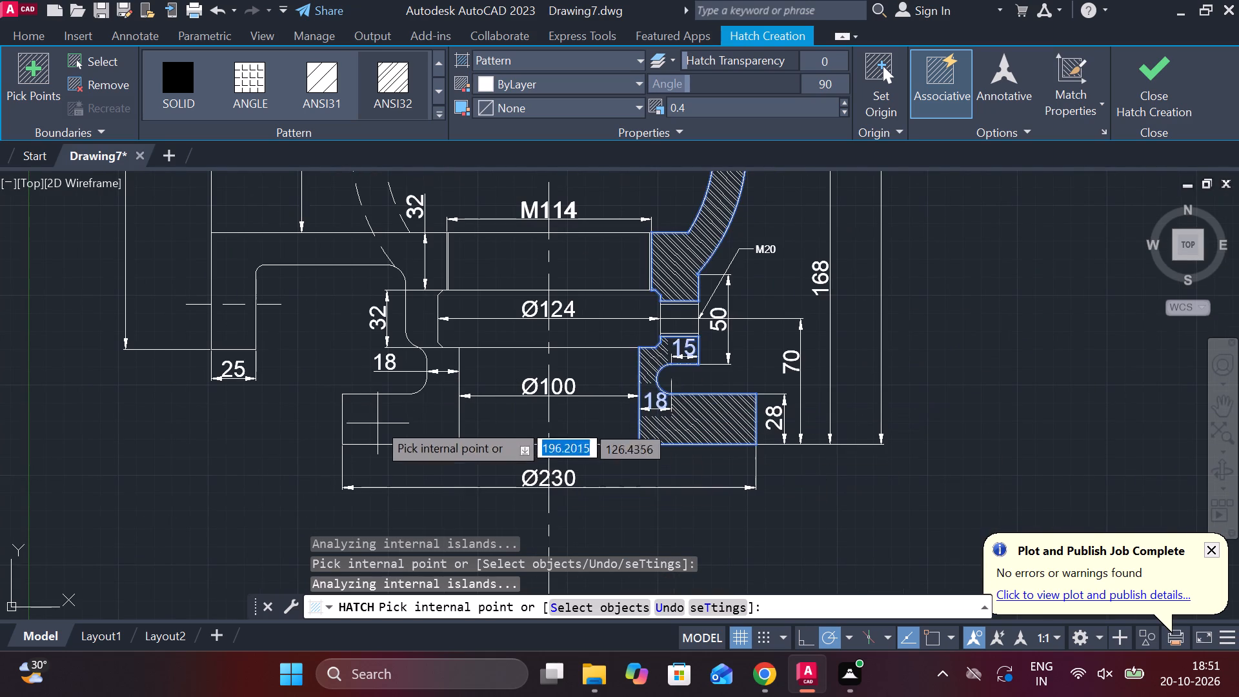
pyautogui.click(399, 419)
pyautogui.scroll(-1, 399, 419)
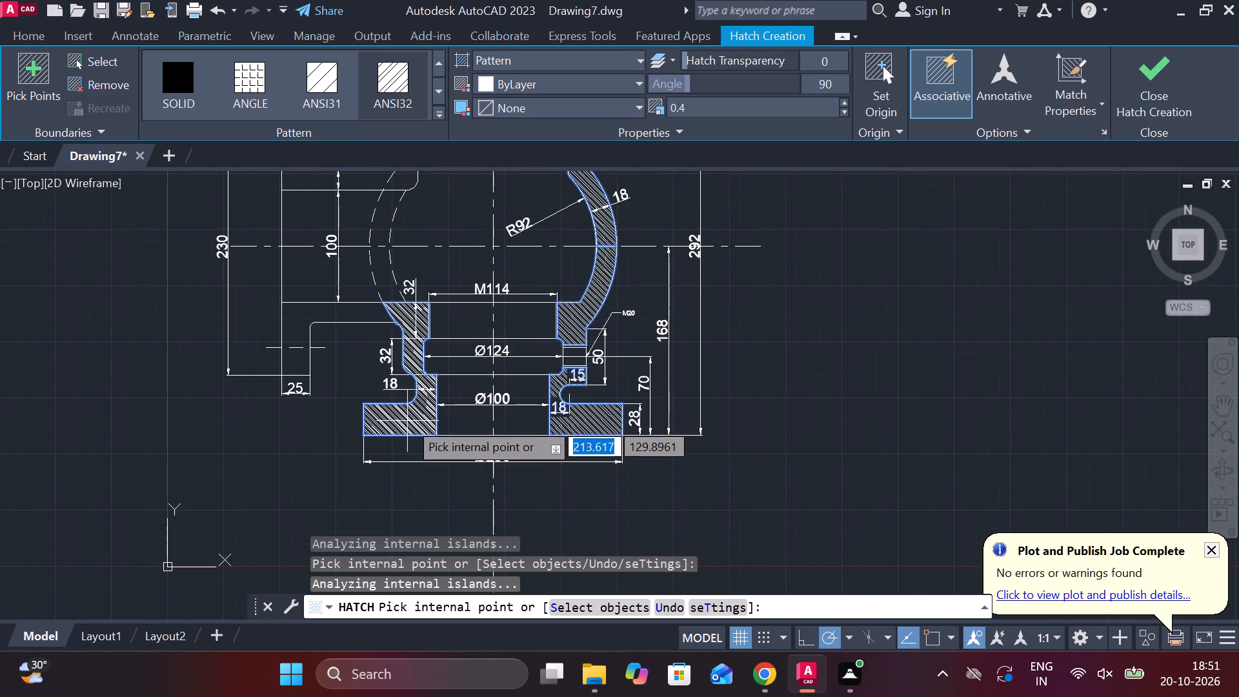
pyautogui.moveTo(348, 394); pyautogui.dragTo(393, 483, button='middle')
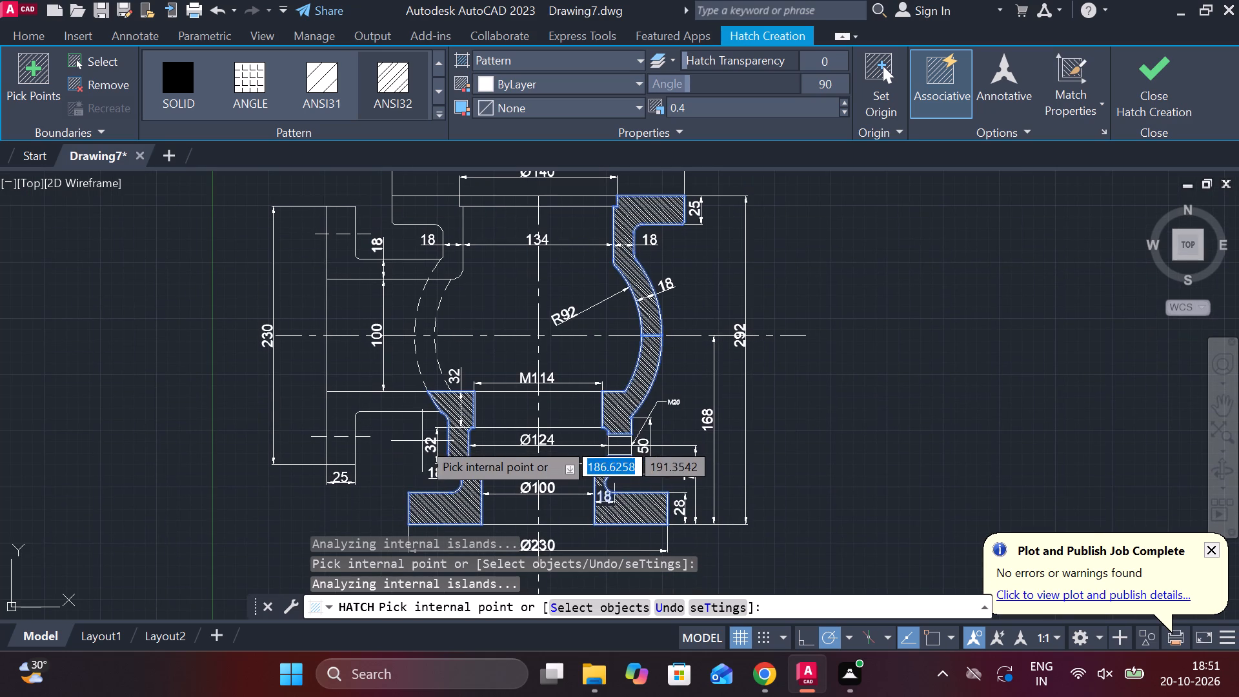
pyautogui.scroll(2, 437, 375)
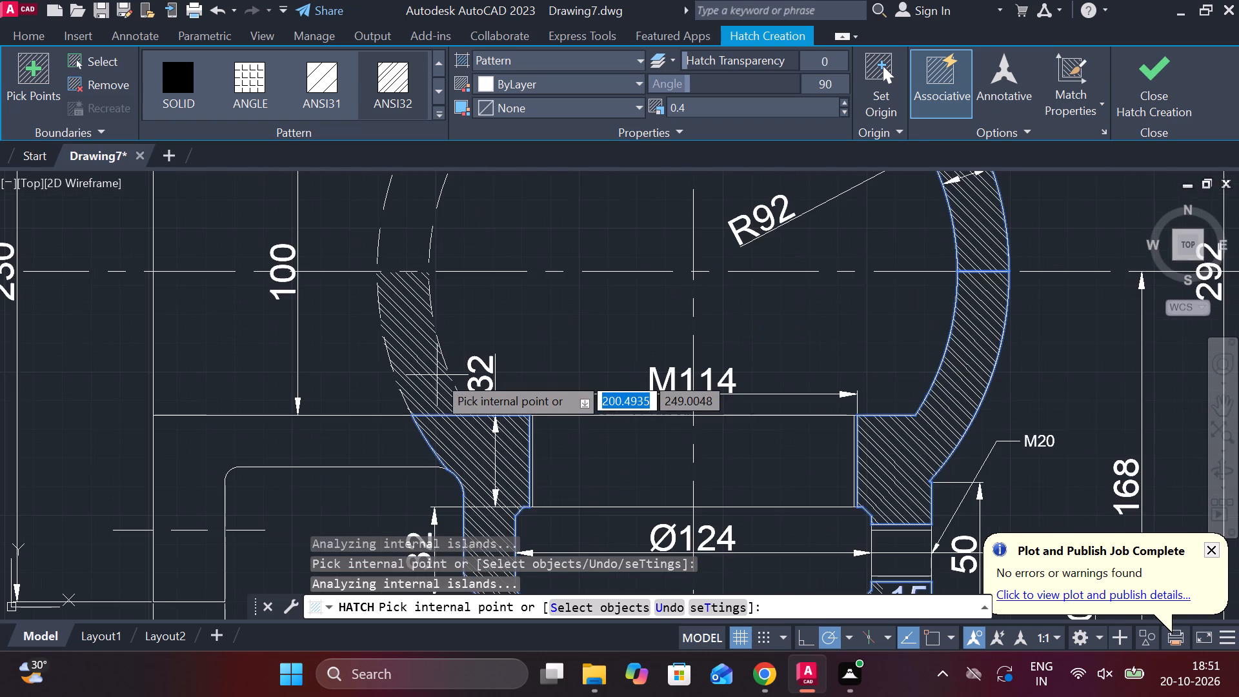
pyautogui.click(349, 444)
pyautogui.scroll(-2, 350, 441)
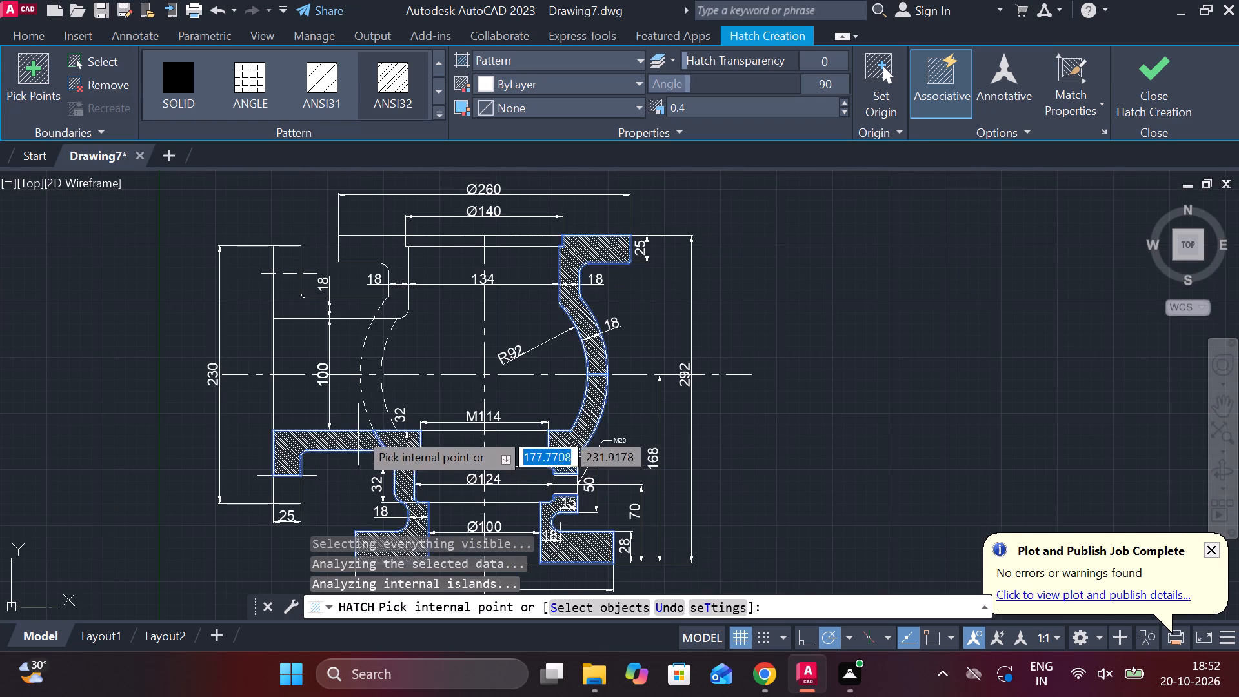
pyautogui.moveTo(353, 421); pyautogui.dragTo(459, 419, button='middle')
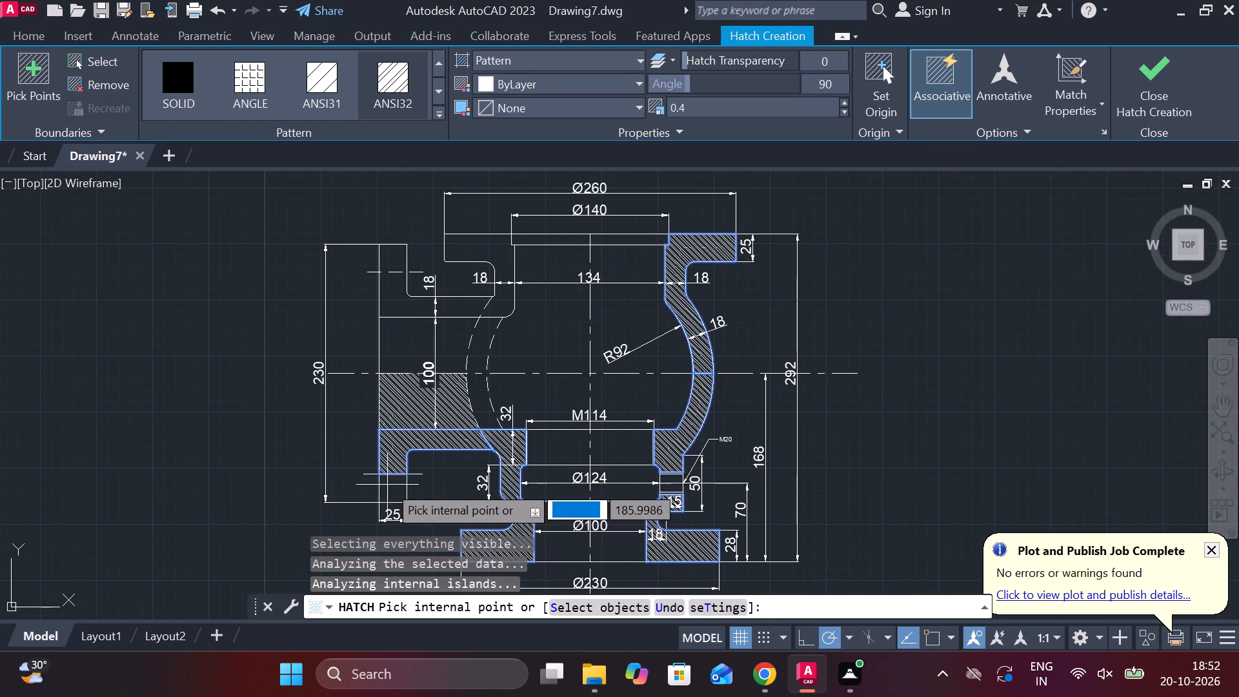
pyautogui.click(392, 493)
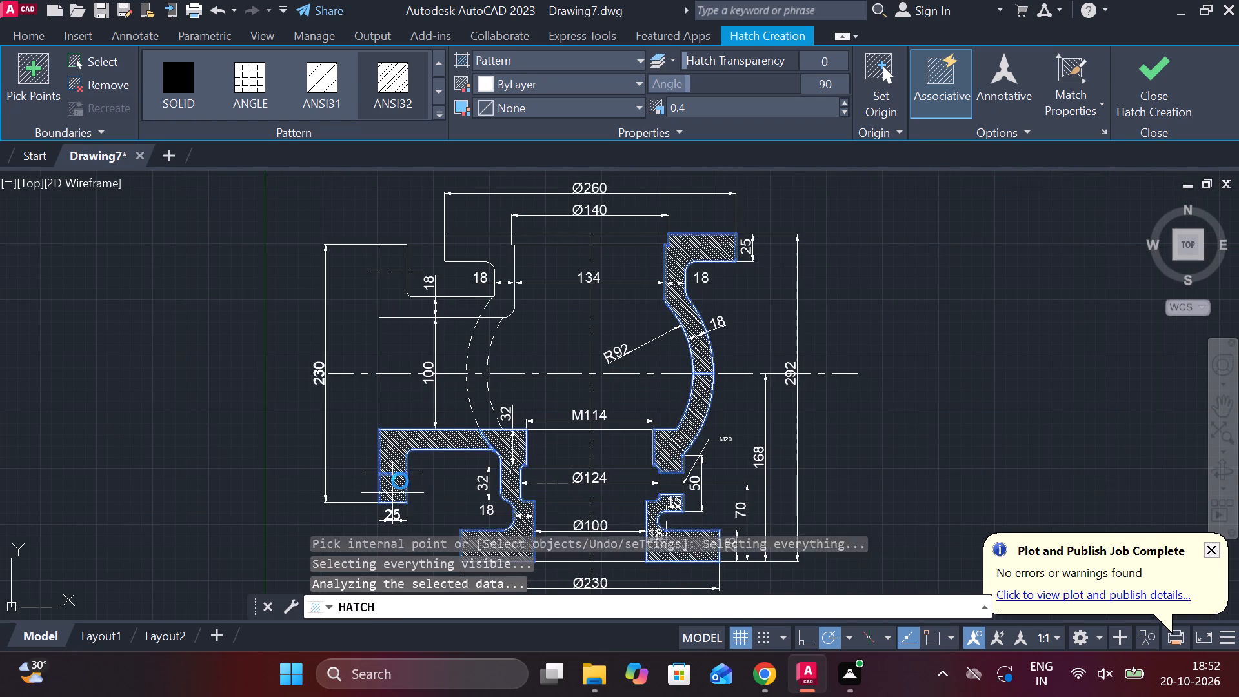
pyautogui.click(396, 305)
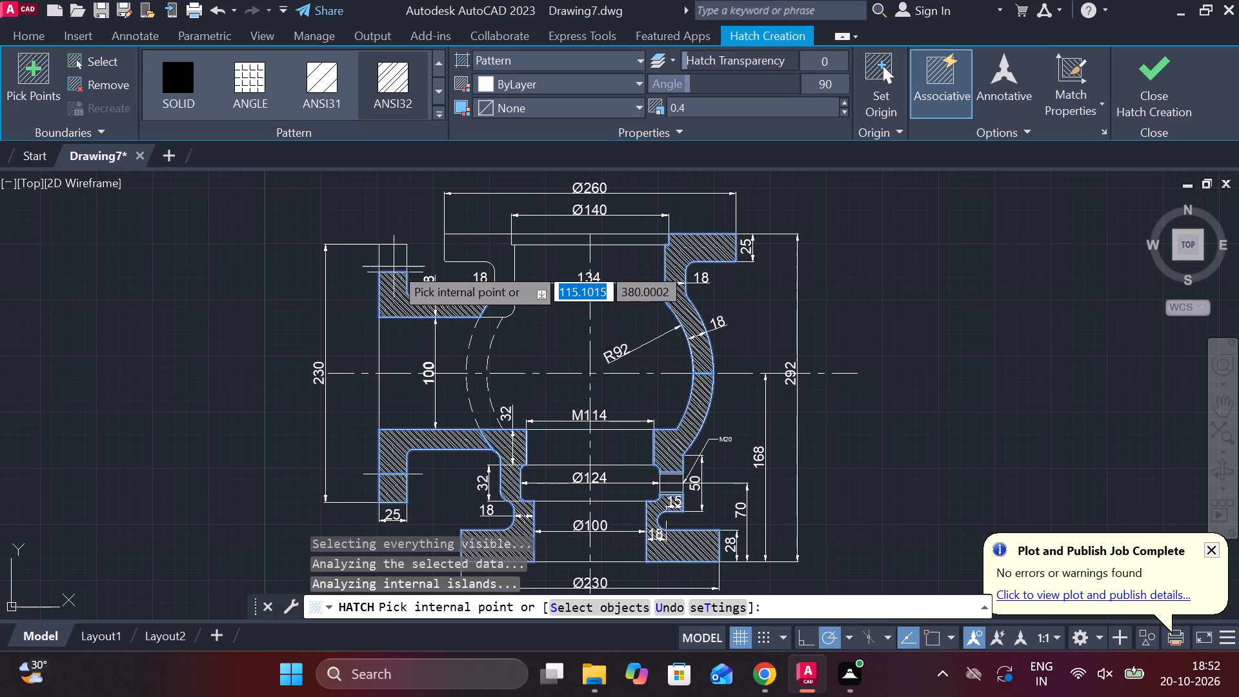
pyautogui.click(394, 264)
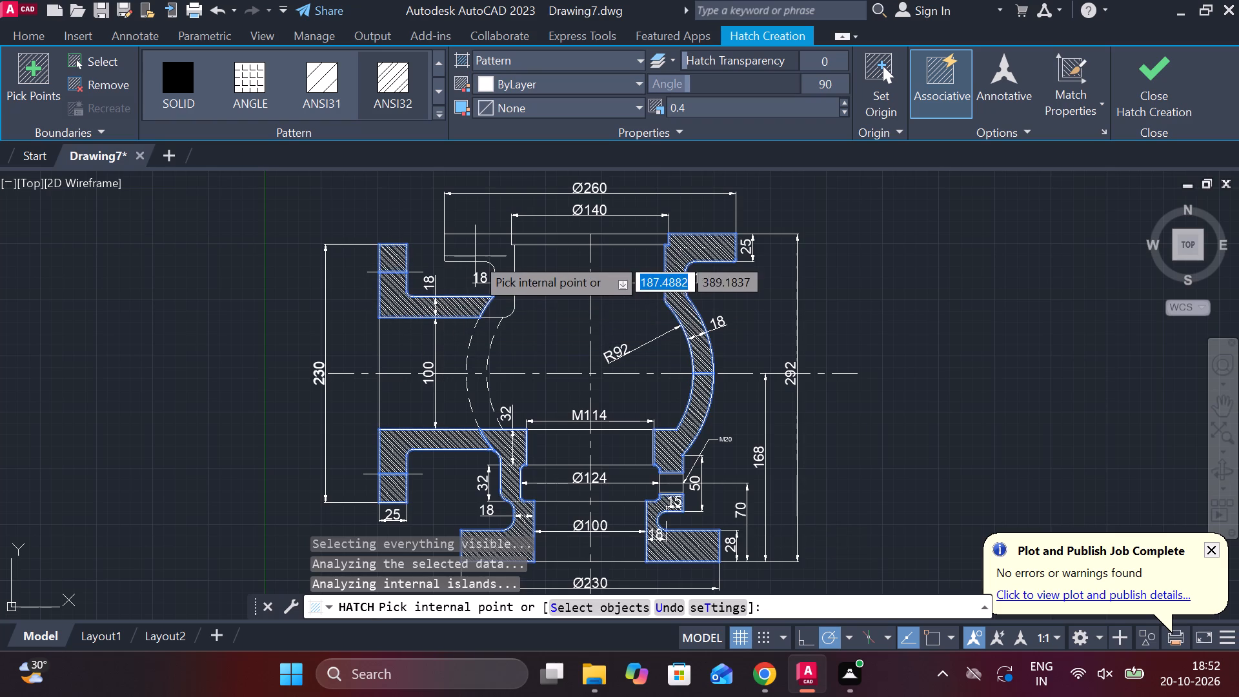
pyautogui.doubleClick(489, 249)
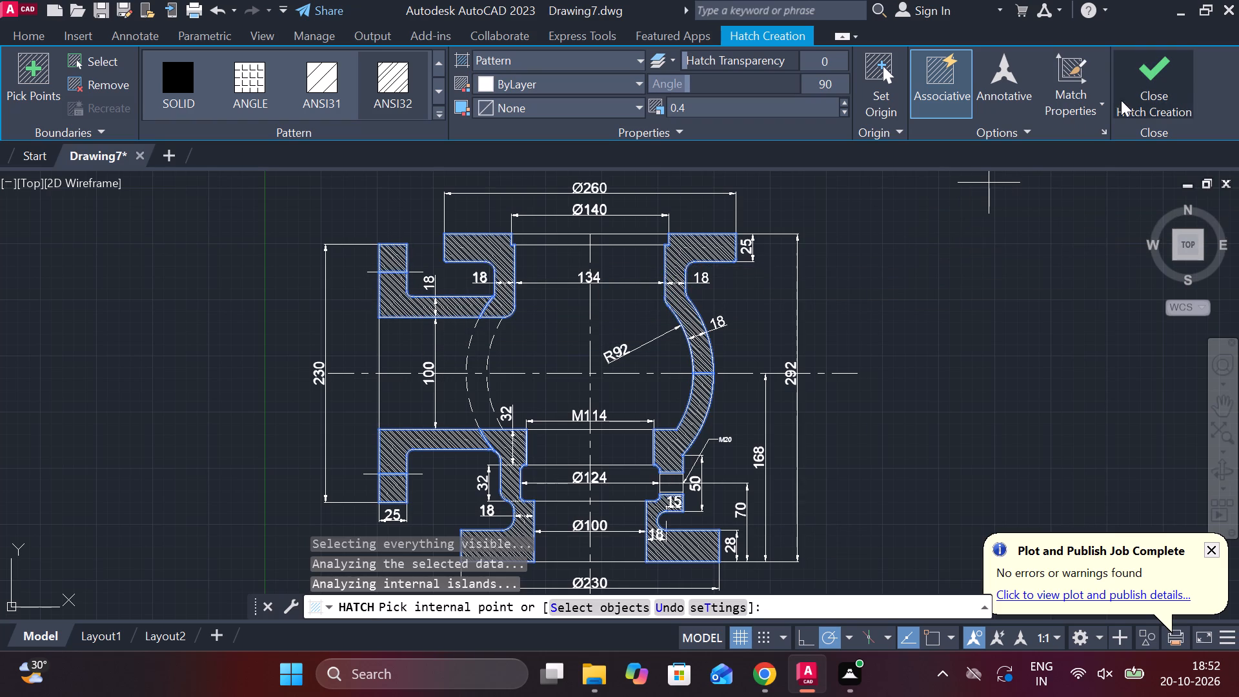
pyautogui.click(1134, 89)
# Move the 18 dimension of the lower neck's right wall up out of the base flange, level with the rounded groove.
pyautogui.scroll(-2, 878, 396)
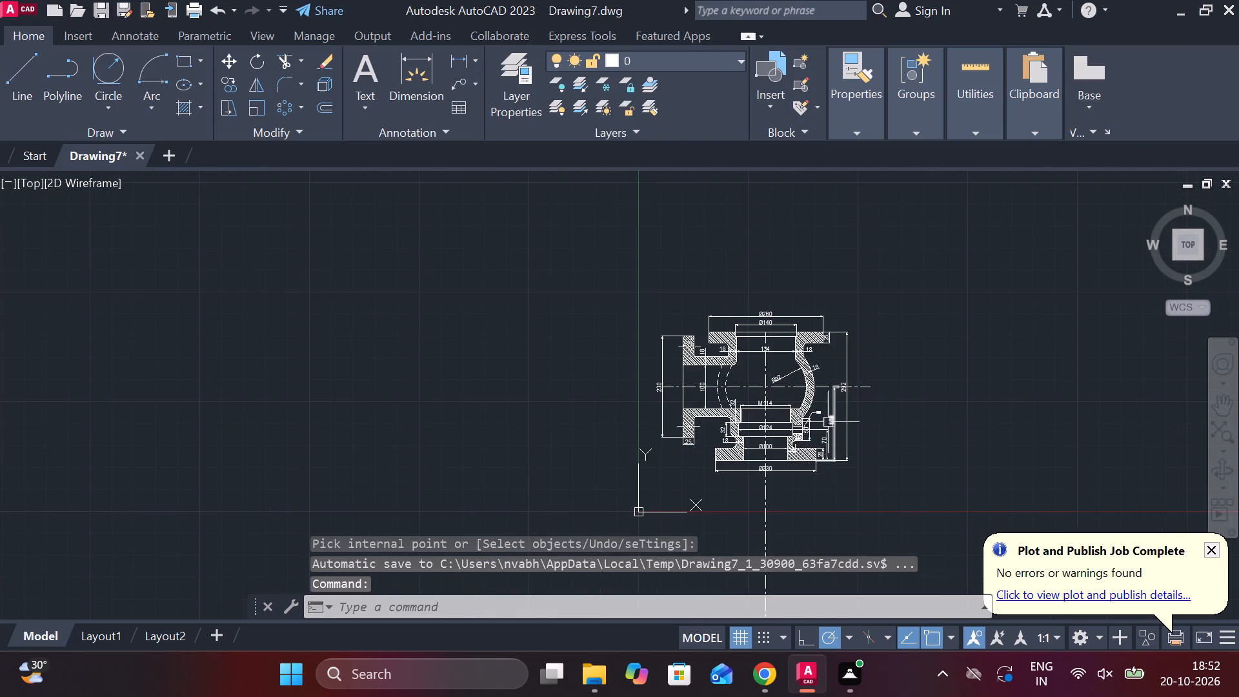
pyautogui.scroll(2, 815, 423)
pyautogui.moveTo(809, 436); pyautogui.dragTo(719, 306, button='middle')
pyautogui.scroll(2, 703, 323)
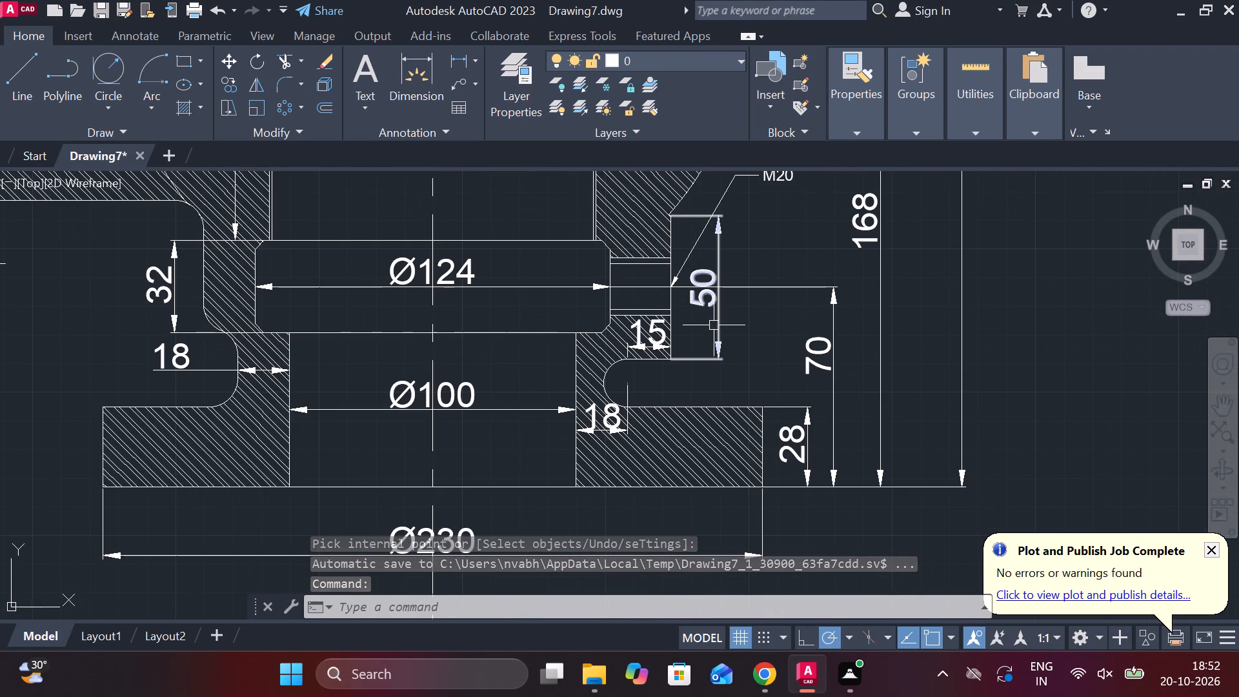
pyautogui.scroll(1, 660, 357)
pyautogui.scroll(-2, 681, 410)
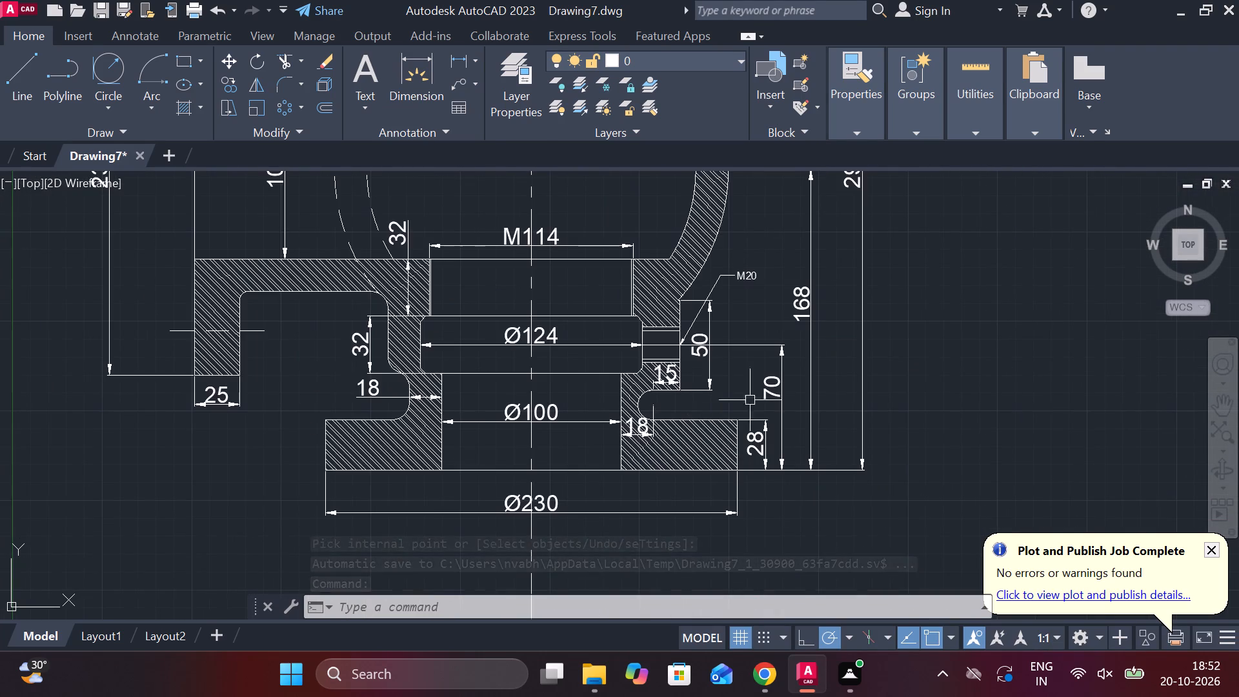
pyautogui.scroll(2, 660, 439)
pyautogui.click(636, 418)
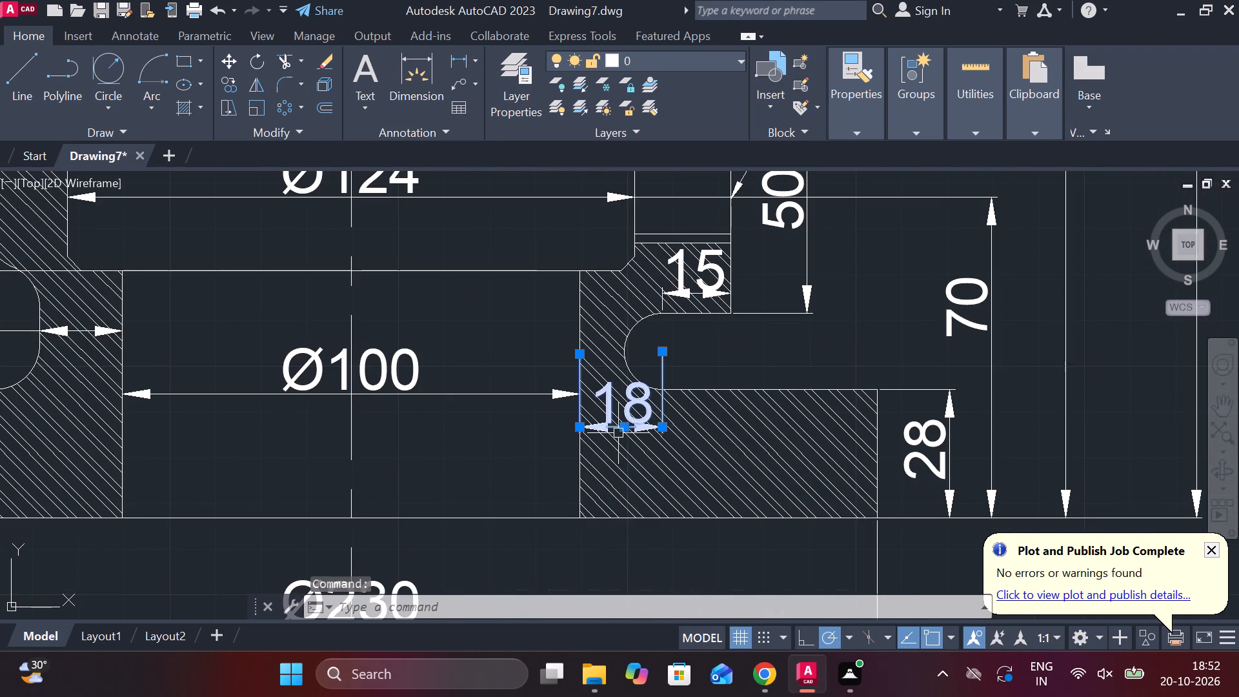
pyautogui.click(621, 432)
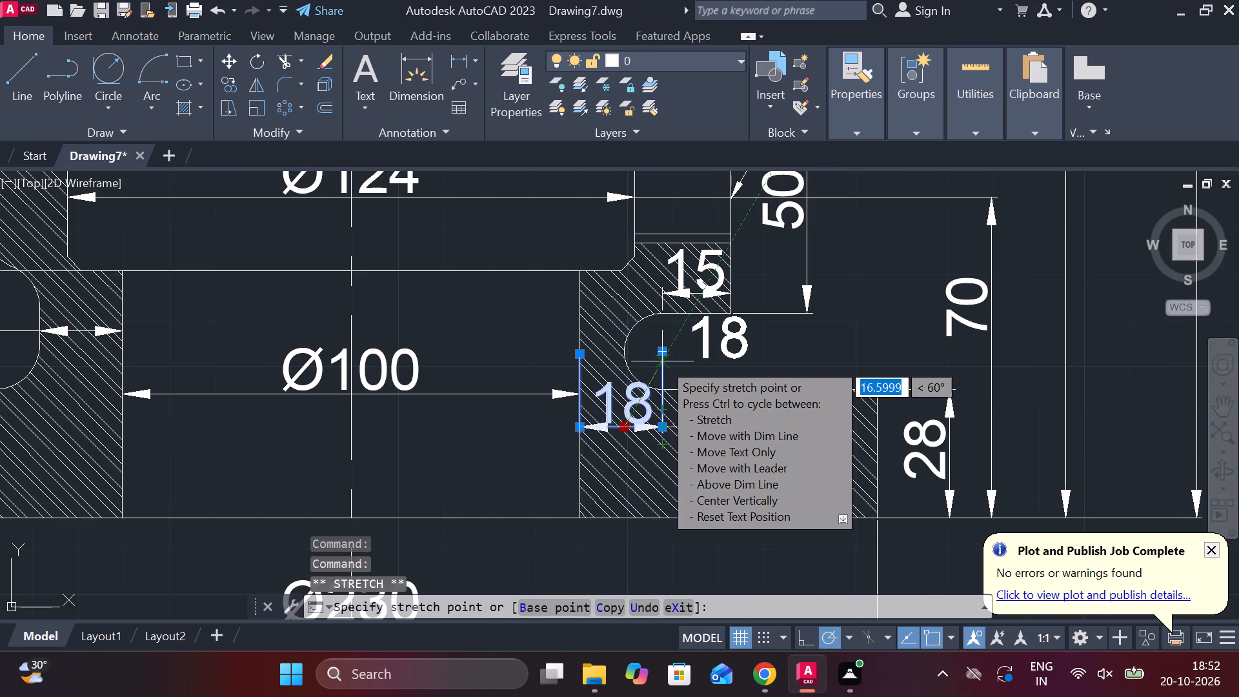
pyautogui.scroll(2, 662, 361)
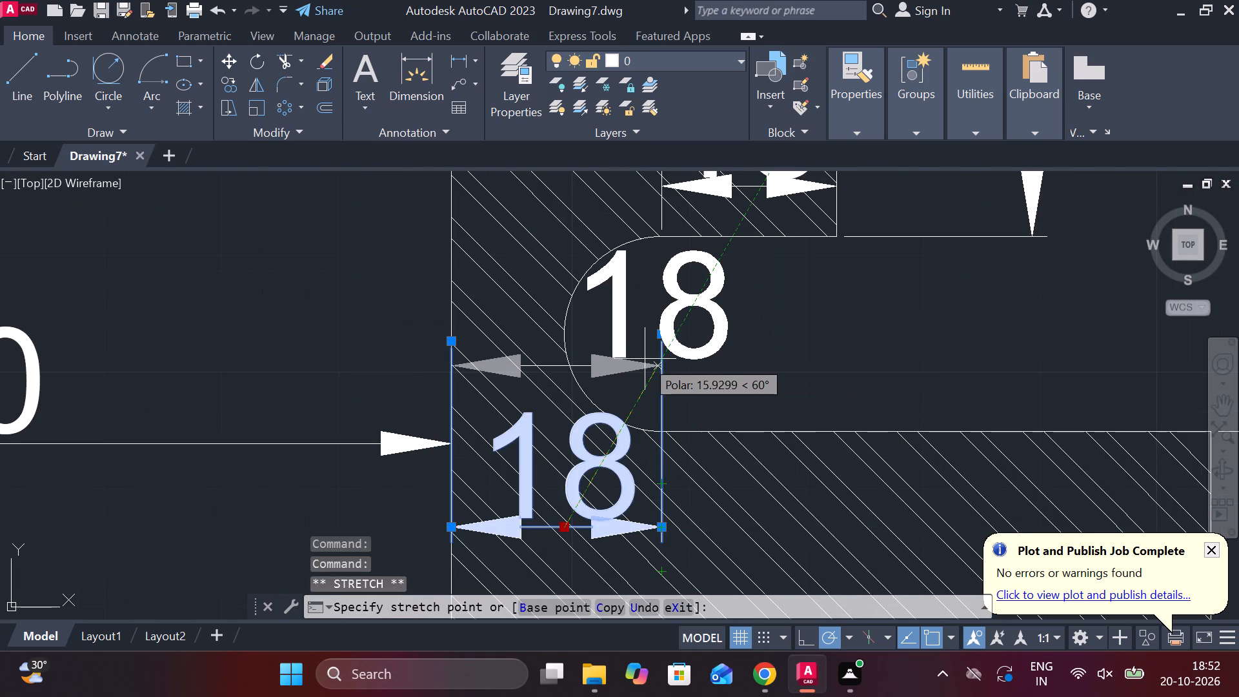
pyautogui.click(645, 359)
pyautogui.scroll(-1, 689, 359)
pyautogui.press('Escape')
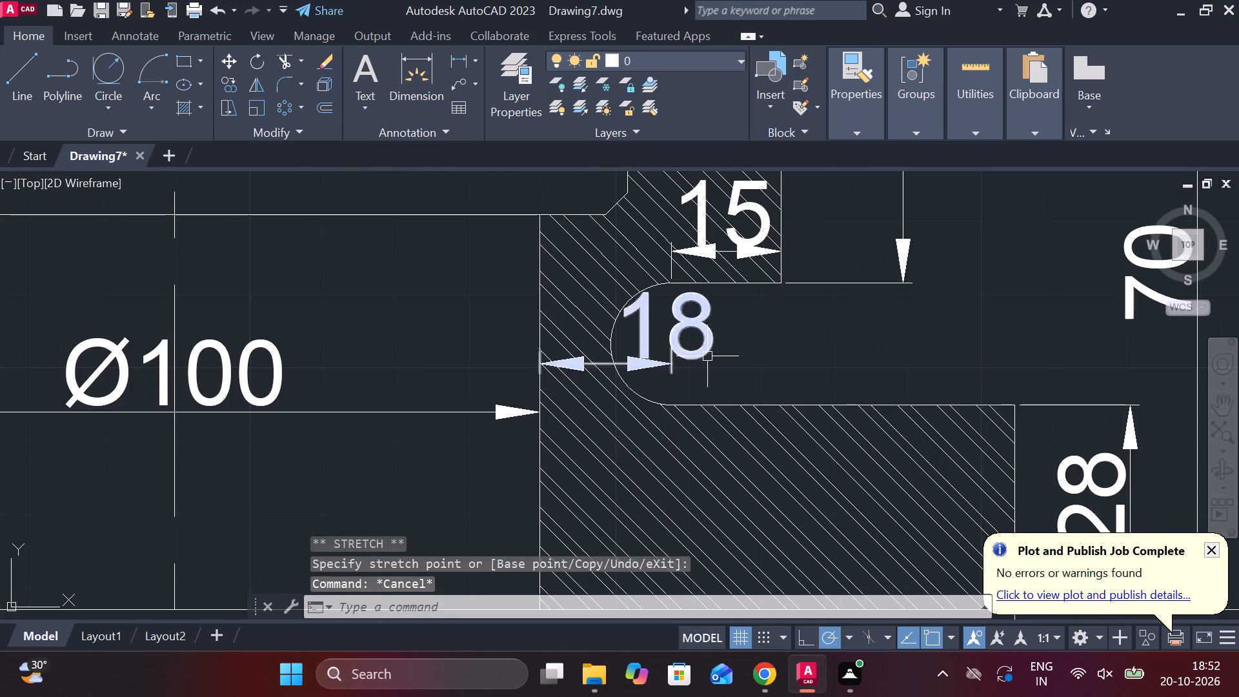
# Shift the text of that 18 dimension horizontally out of the wall into the Ø100 bore, about 22 units.
pyautogui.scroll(-3, 707, 356)
pyautogui.scroll(3, 718, 343)
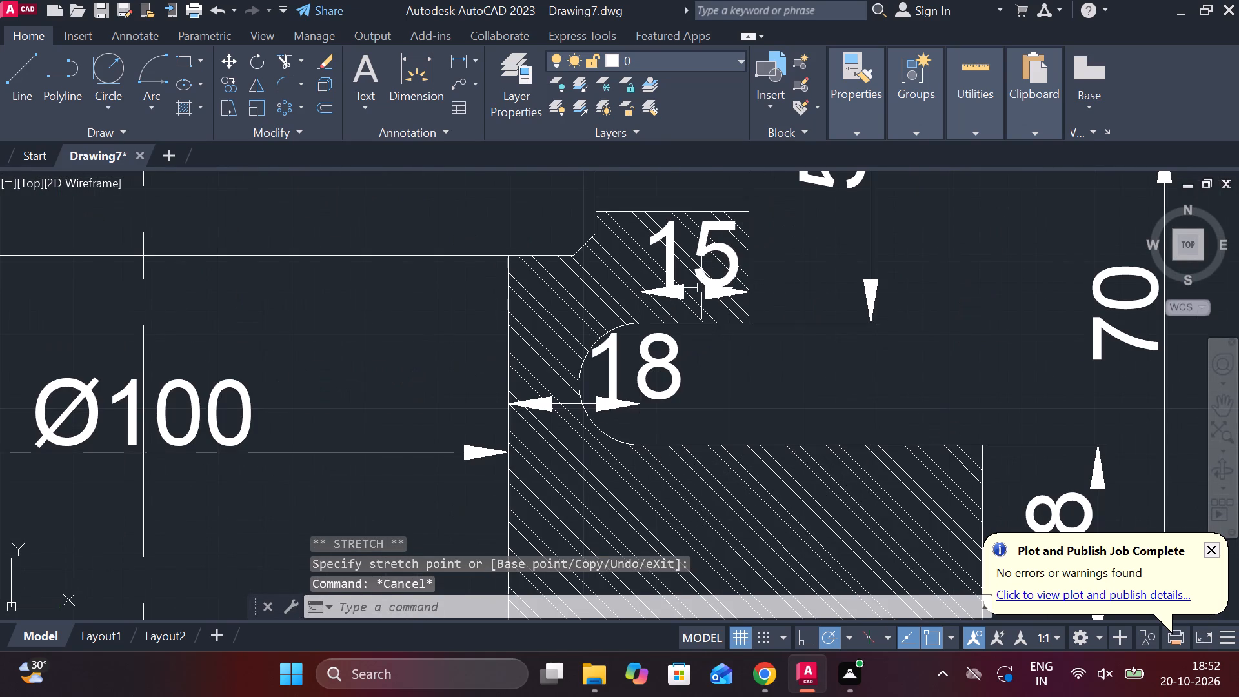
pyautogui.click(642, 372)
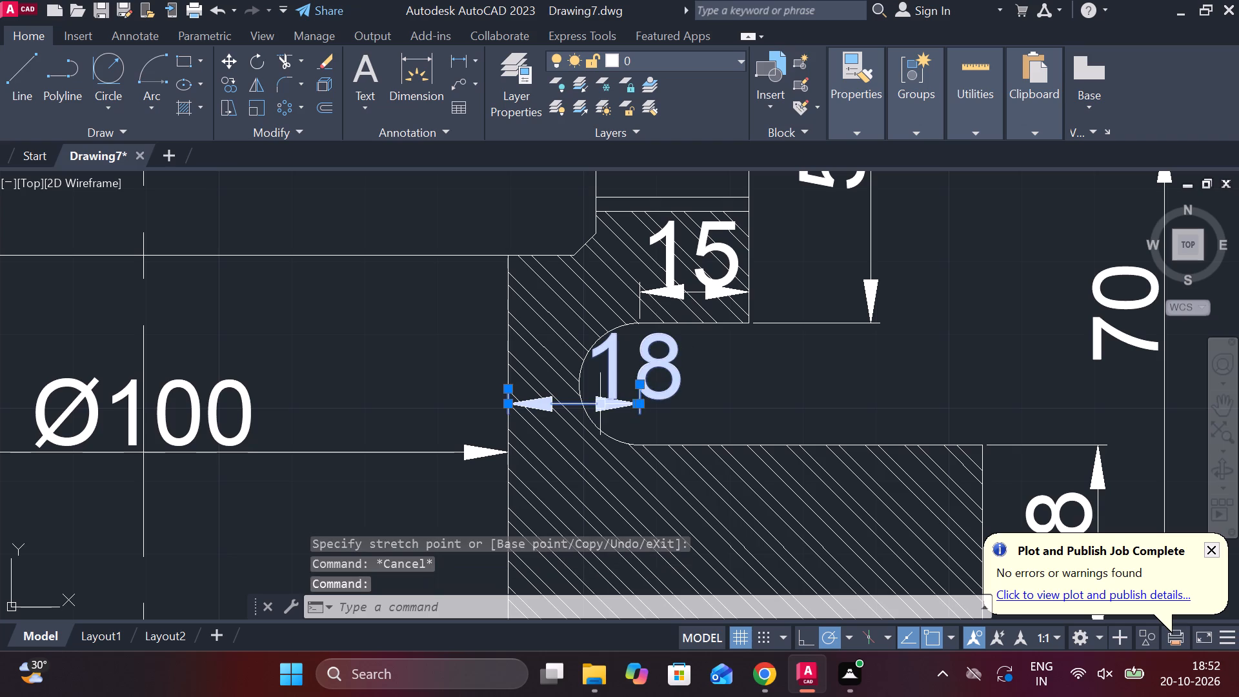
pyautogui.click(636, 407)
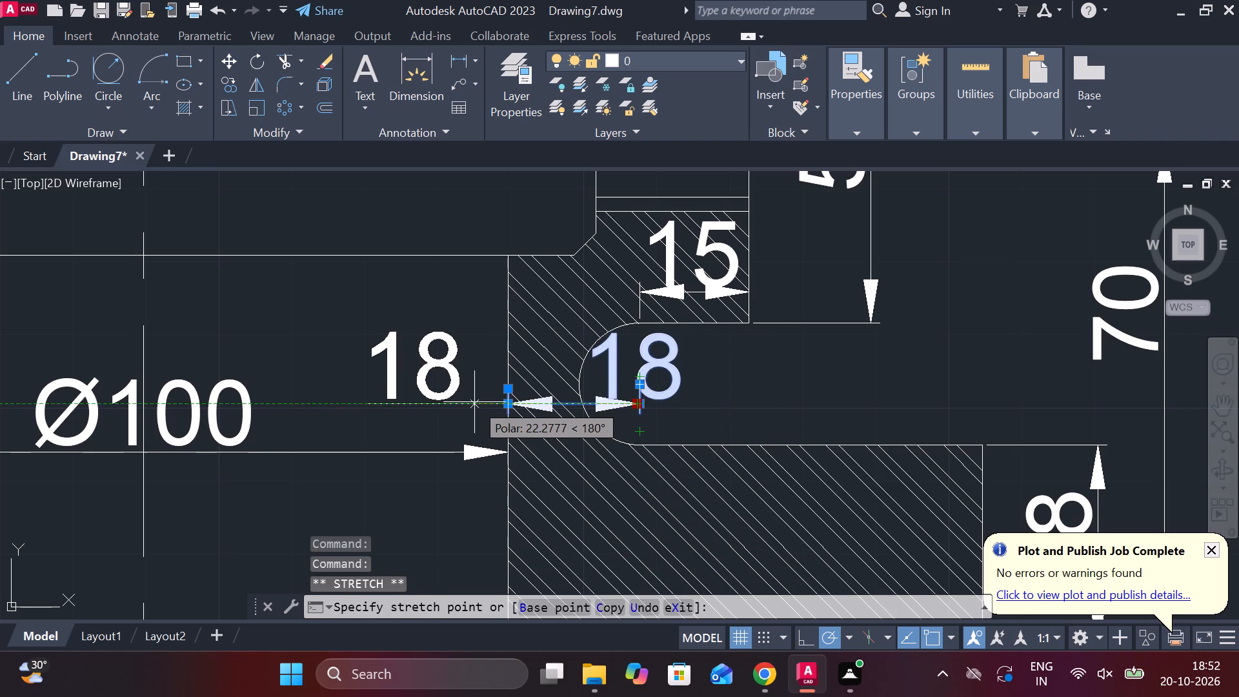
pyautogui.click(474, 402)
pyautogui.press('Escape')
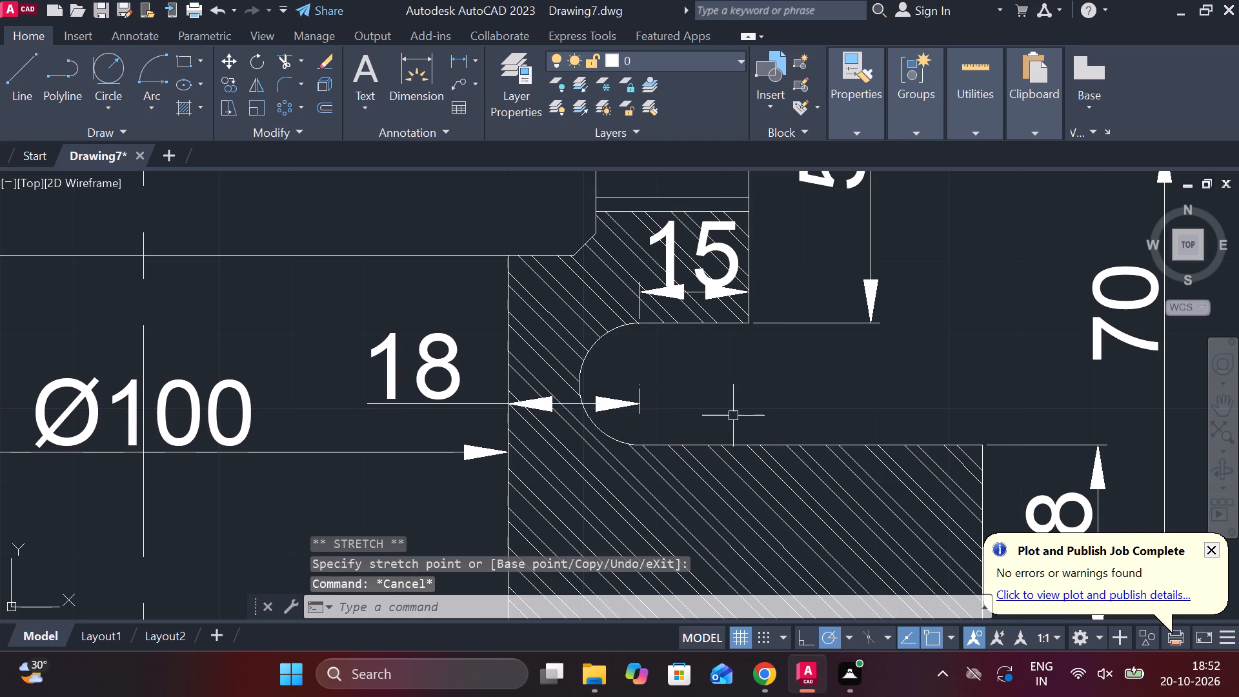
# Move the 15 dimension down out of the hatching, in line with the neighbouring 18 dimension beside the rounded groove.
pyautogui.click(709, 297)
pyautogui.click(696, 292)
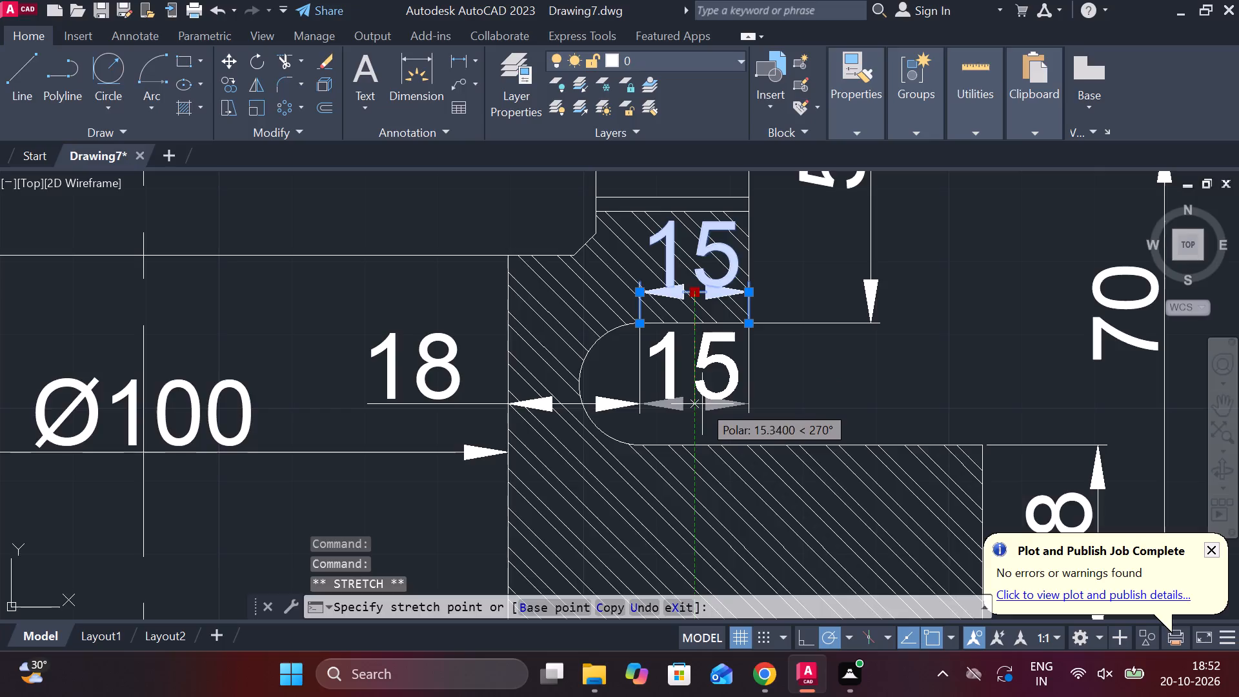
pyautogui.click(702, 404)
pyautogui.press('Escape')
pyautogui.scroll(-2, 824, 412)
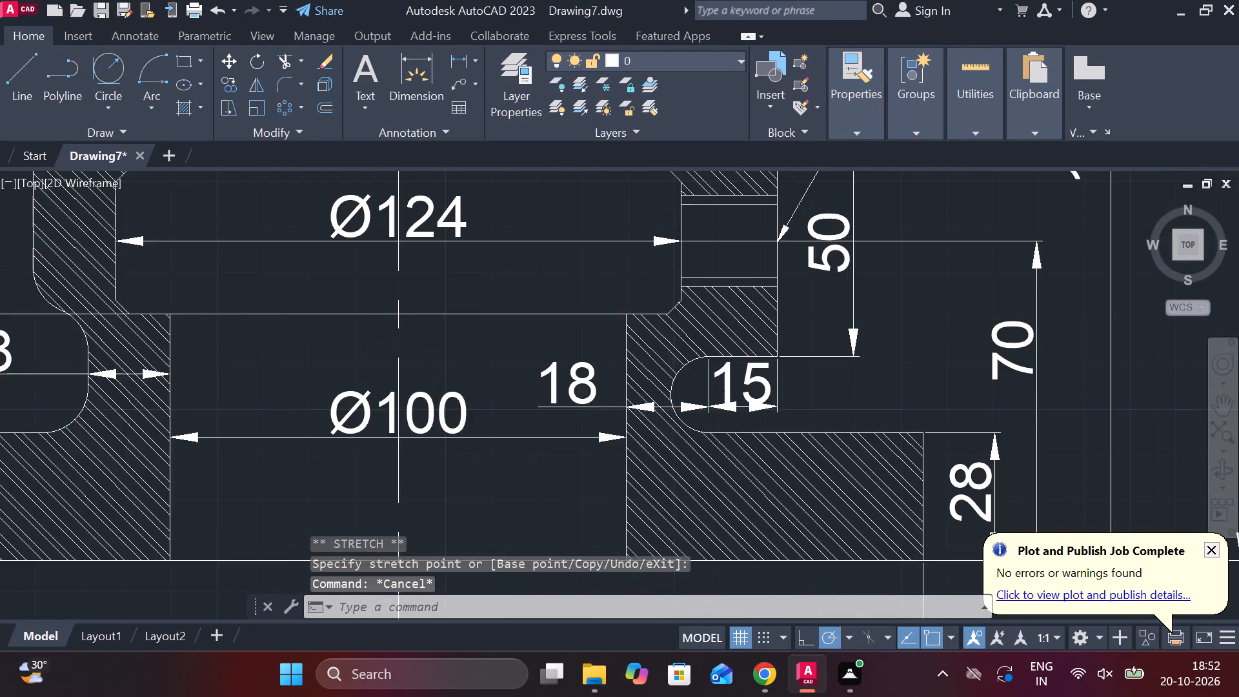
# Change the linetype of the M20 hole's horizontal centre line to DASHED.
pyautogui.moveTo(824, 412); pyautogui.dragTo(732, 380, button='middle')
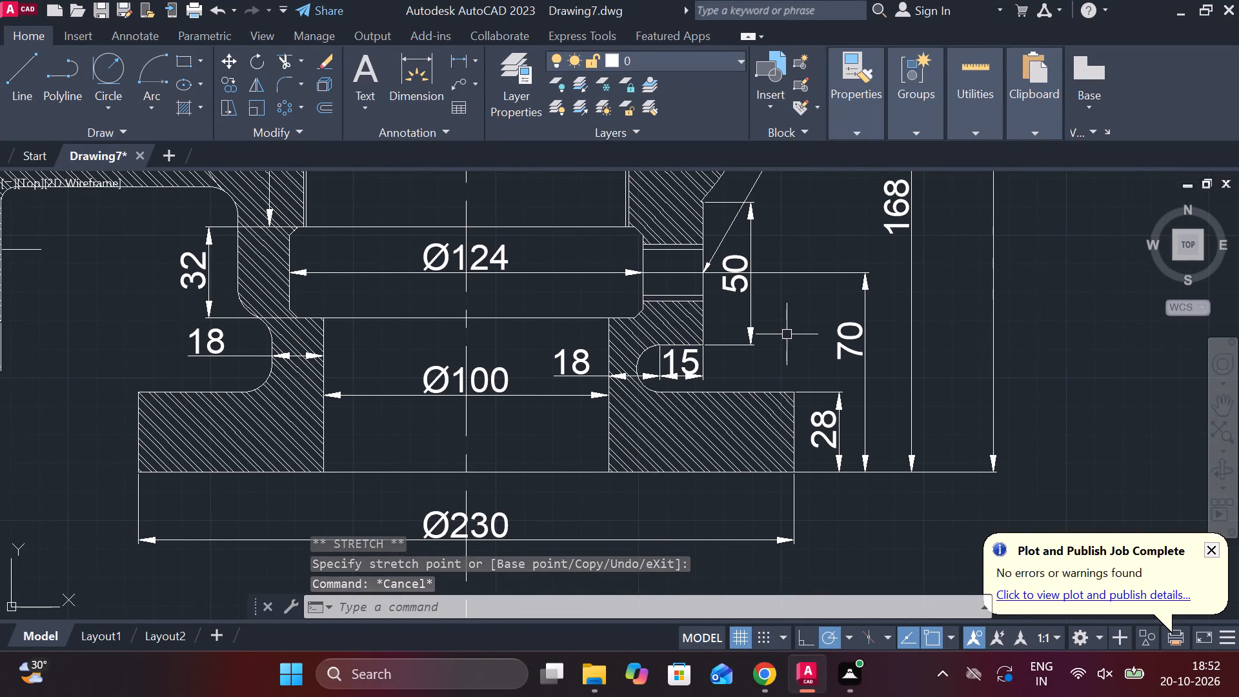
pyautogui.click(670, 274)
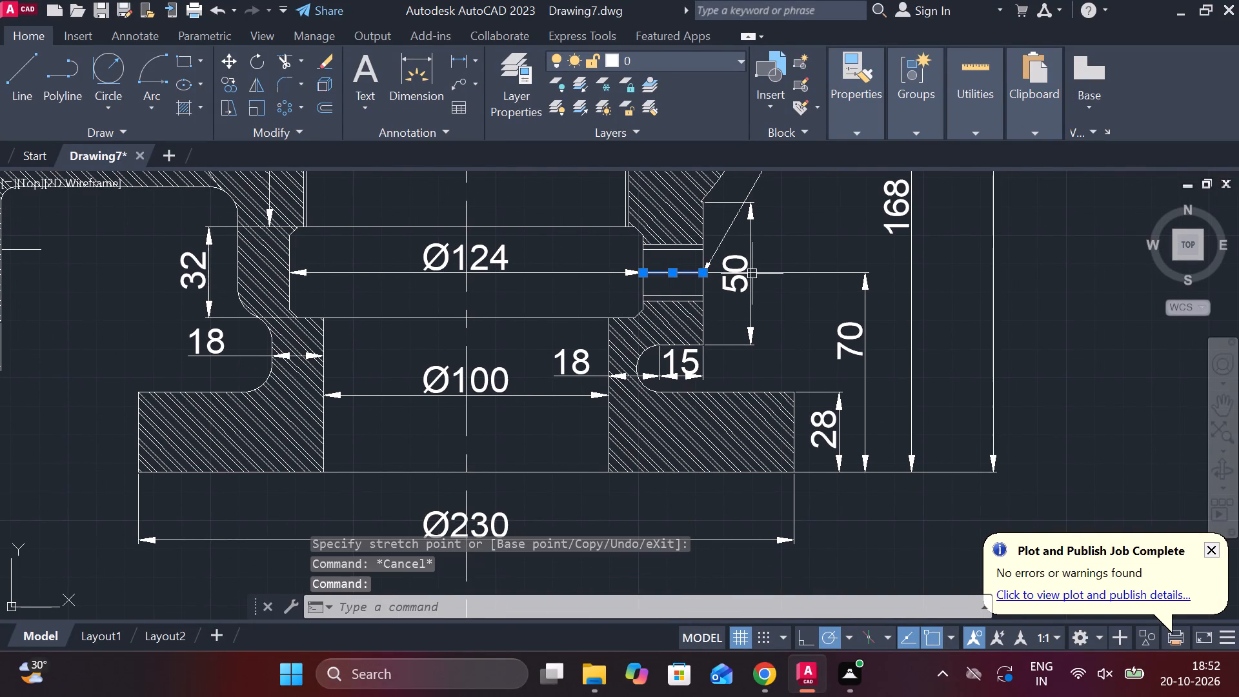
pyautogui.click(863, 137)
pyautogui.click(976, 203)
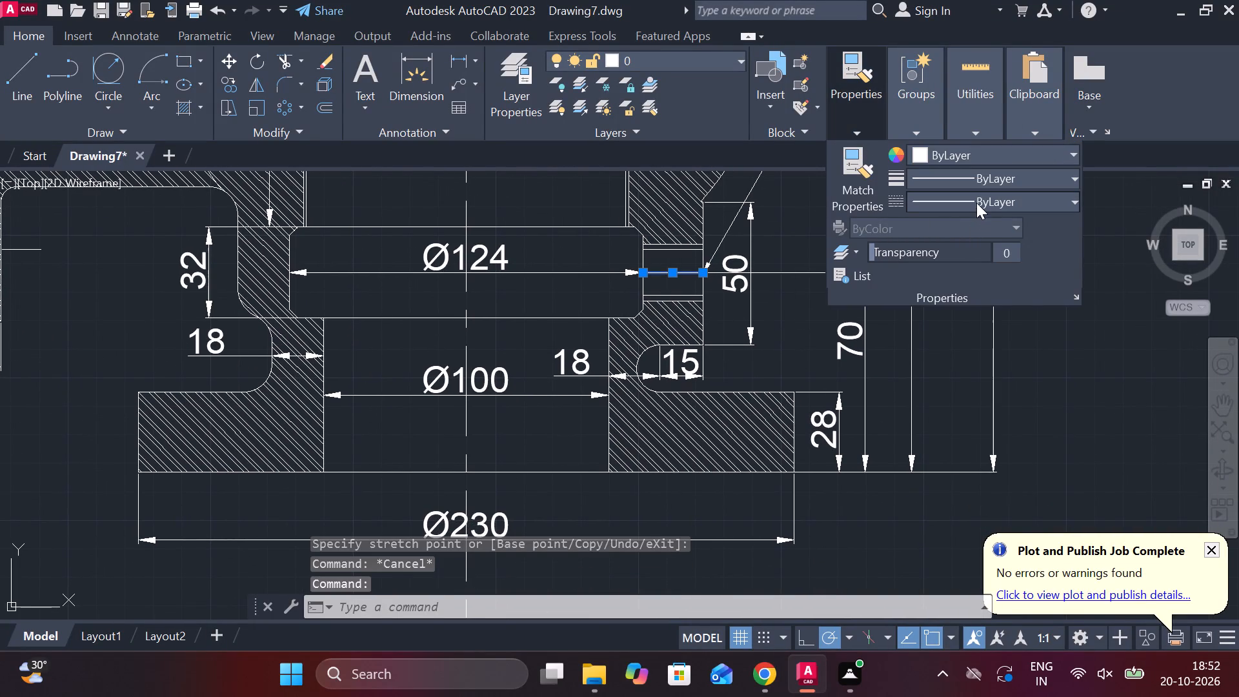
pyautogui.click(965, 315)
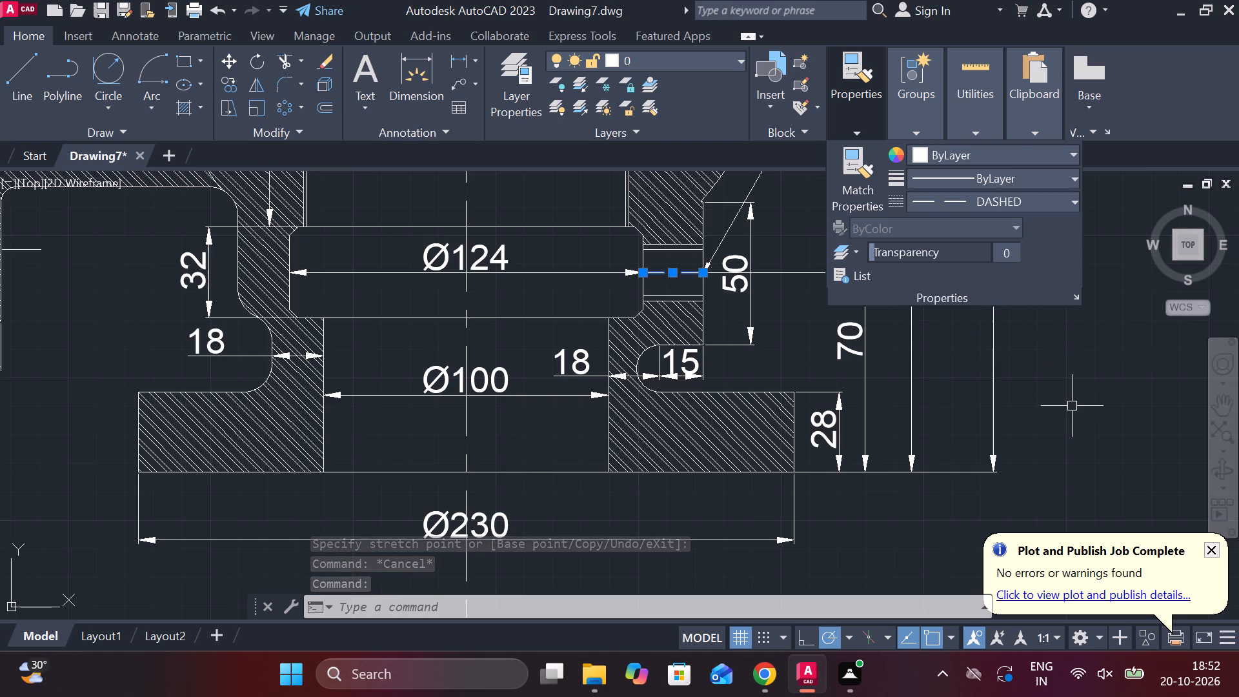
pyautogui.press('Escape')
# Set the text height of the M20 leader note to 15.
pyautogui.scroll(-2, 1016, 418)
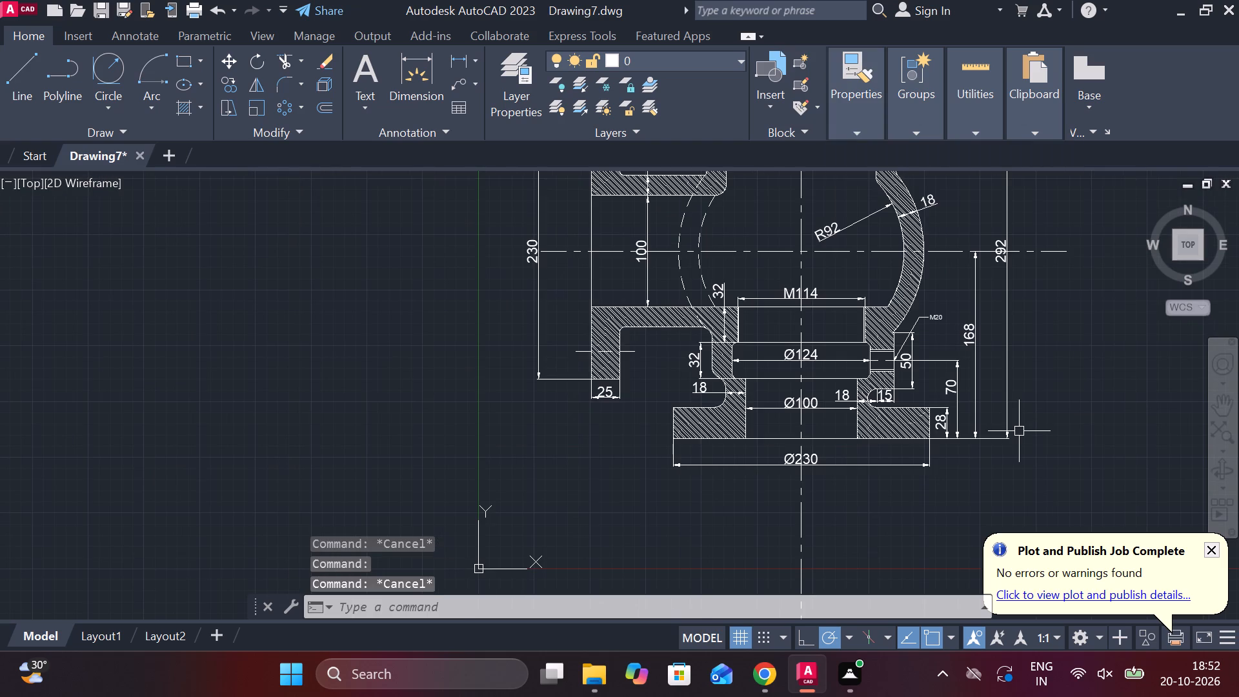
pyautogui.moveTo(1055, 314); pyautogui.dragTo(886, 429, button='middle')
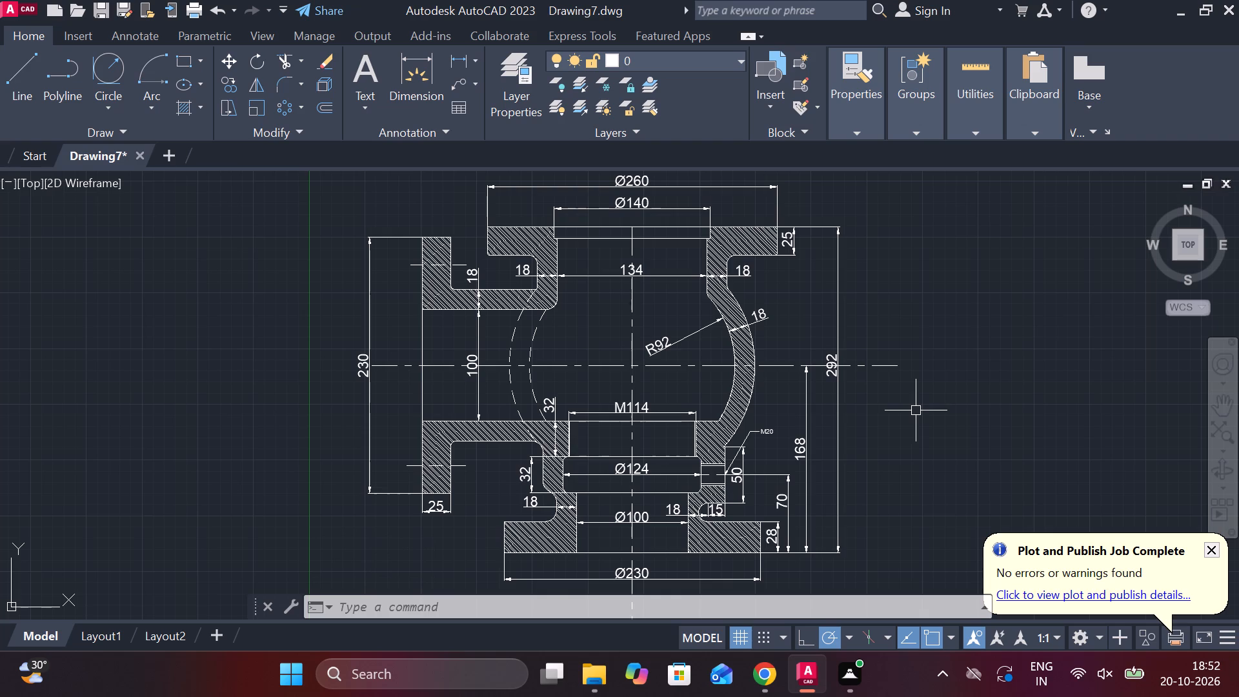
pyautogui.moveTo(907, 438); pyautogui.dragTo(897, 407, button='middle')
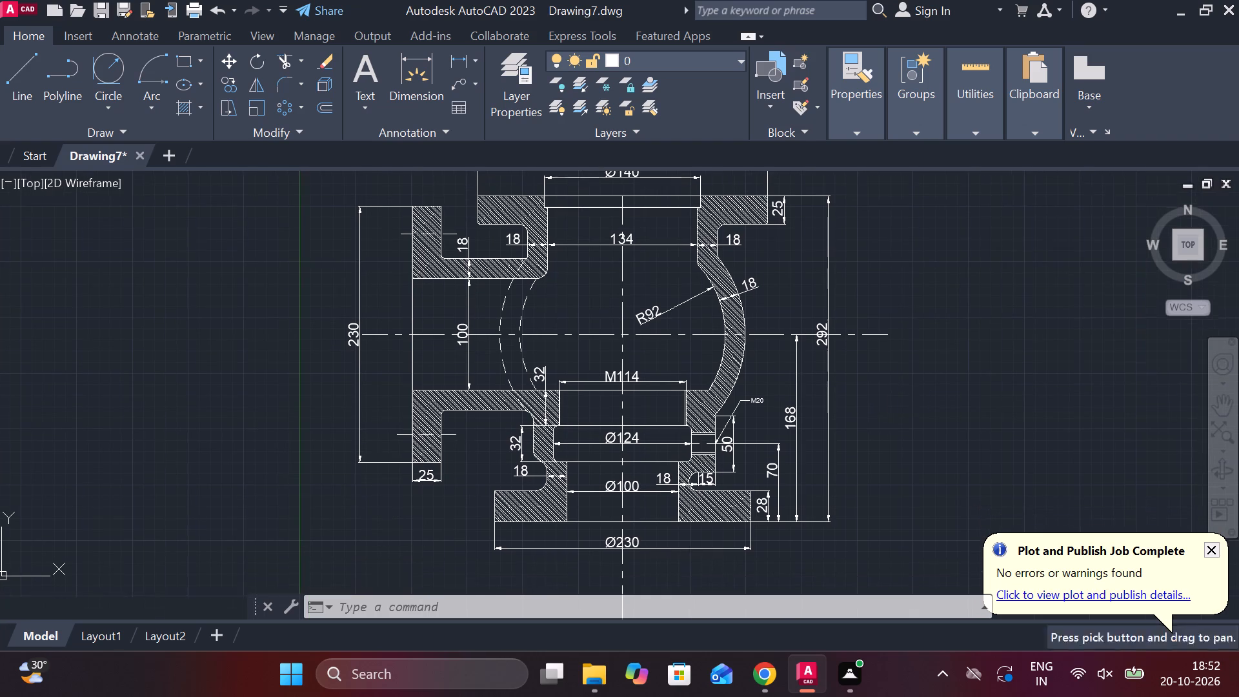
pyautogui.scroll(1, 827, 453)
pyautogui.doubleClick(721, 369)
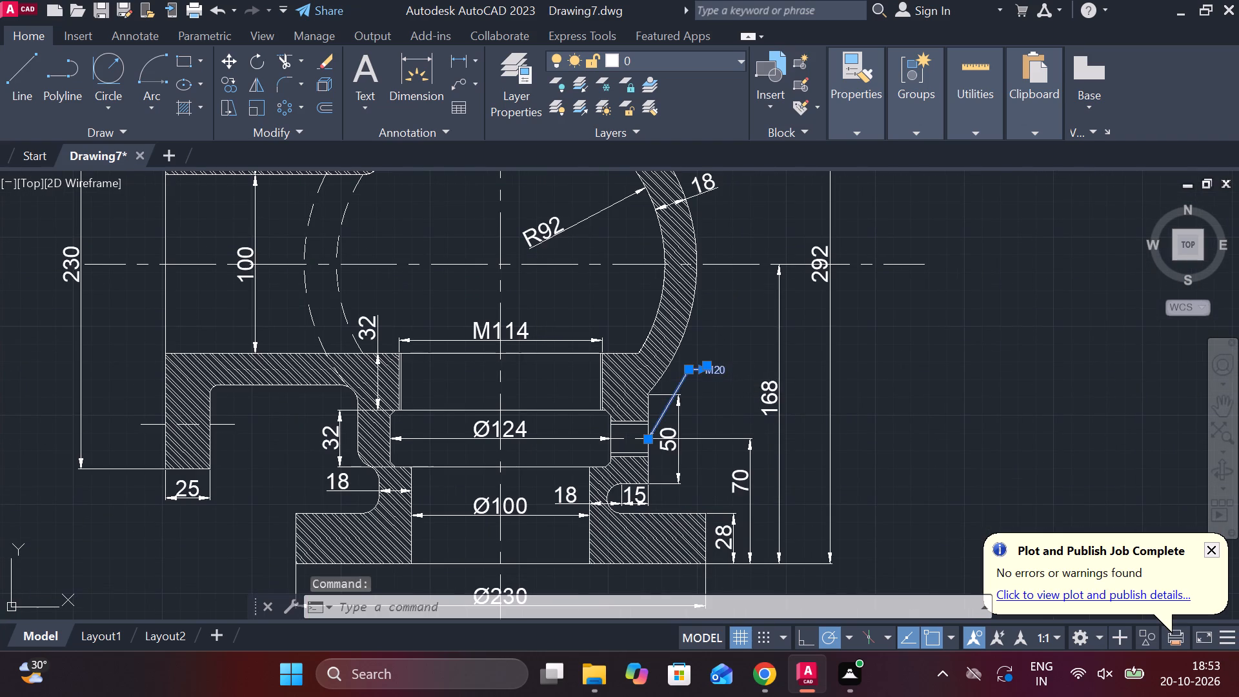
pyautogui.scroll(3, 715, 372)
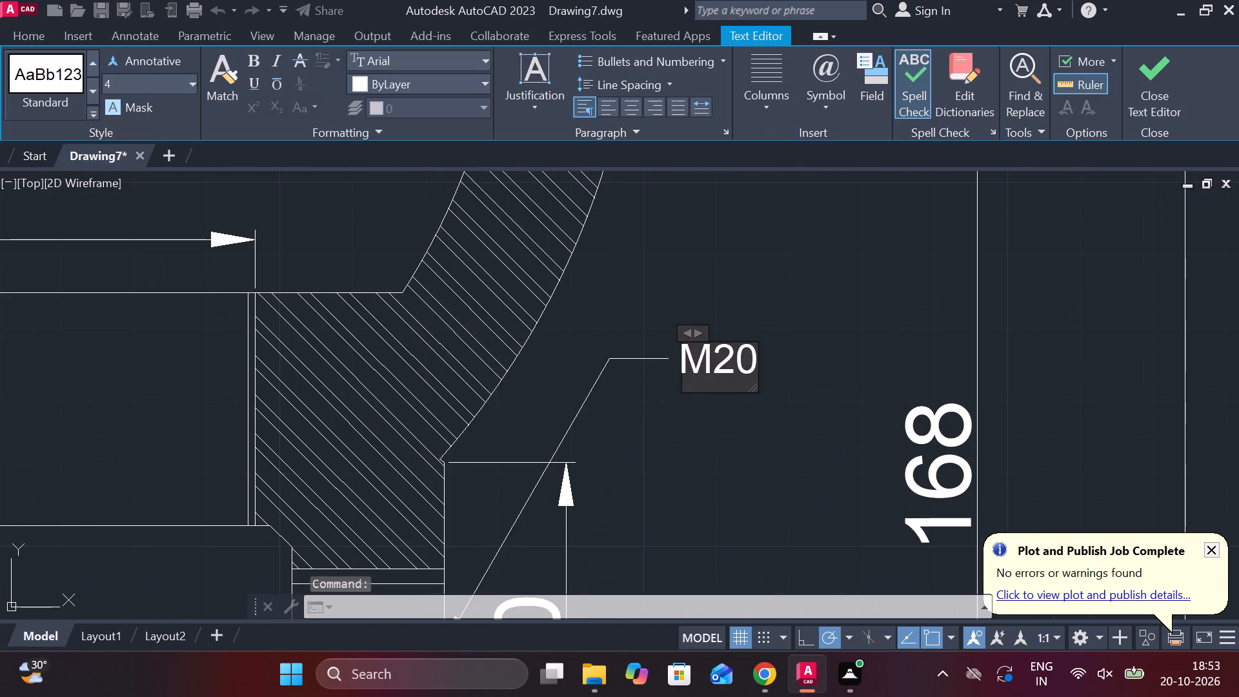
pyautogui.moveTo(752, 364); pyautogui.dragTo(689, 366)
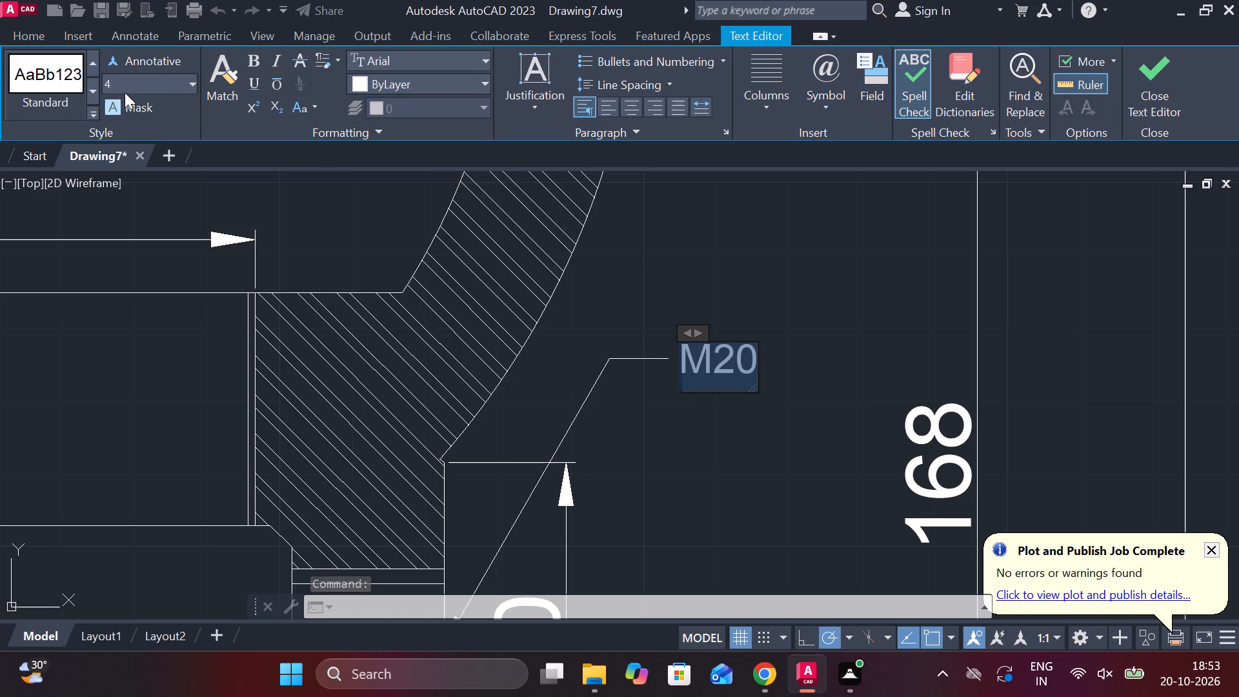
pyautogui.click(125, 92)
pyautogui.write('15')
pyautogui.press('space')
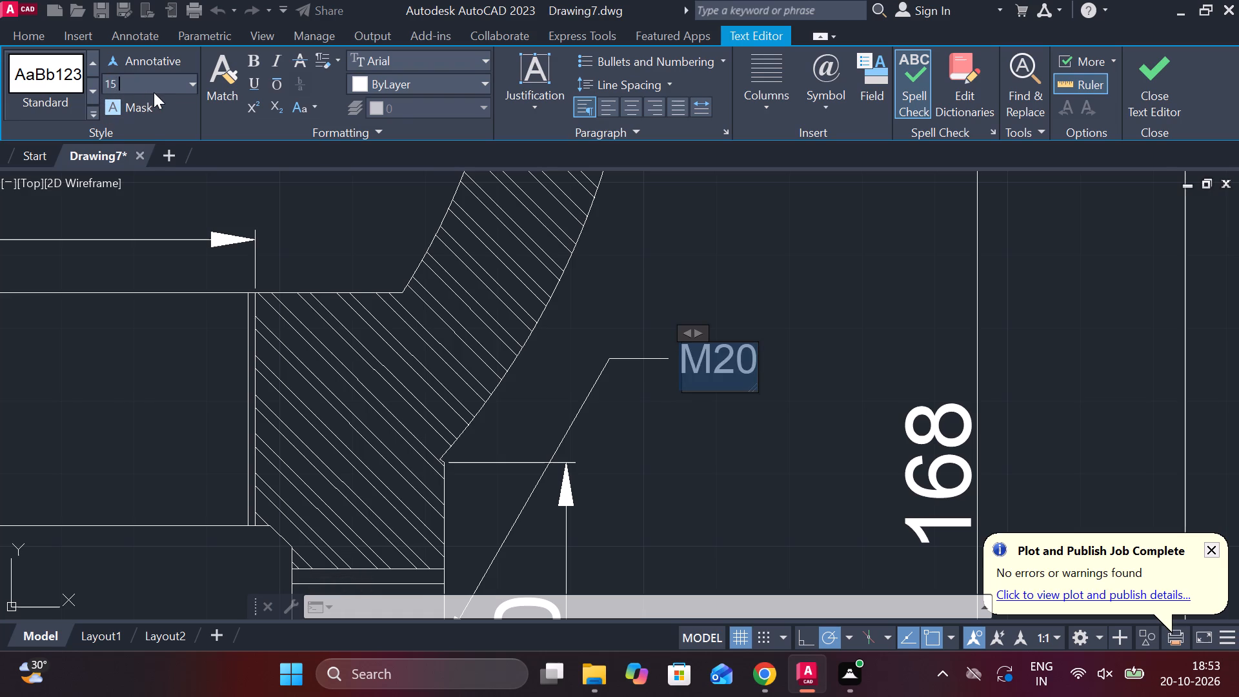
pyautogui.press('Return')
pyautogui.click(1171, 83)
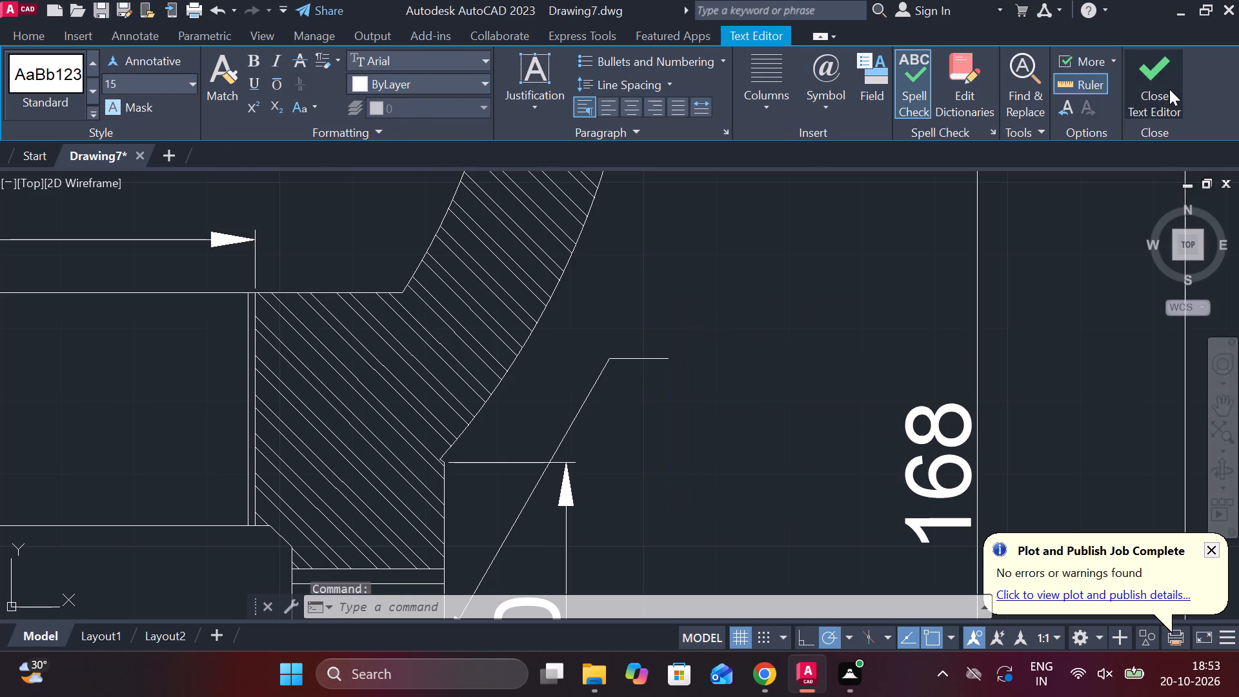
# Set the text height of the M20 leader note to 8.
pyautogui.scroll(-4, 996, 328)
pyautogui.moveTo(1000, 368); pyautogui.dragTo(840, 408, button='middle')
pyautogui.scroll(2, 829, 387)
pyautogui.doubleClick(794, 354)
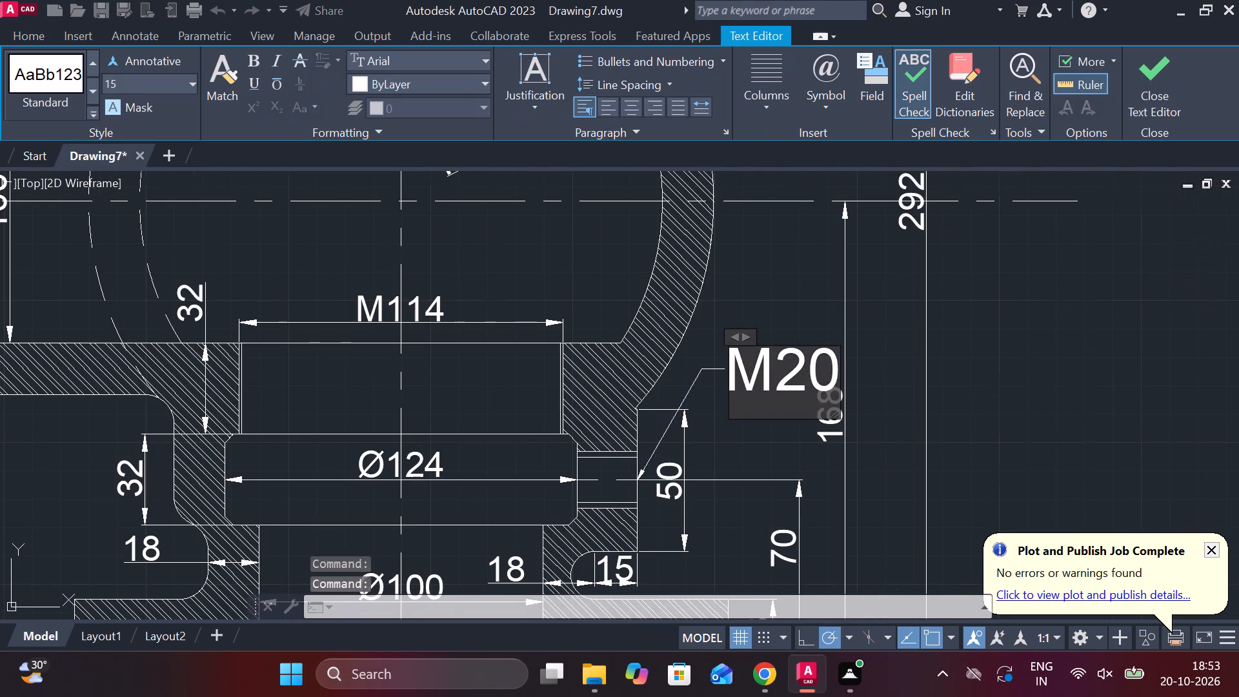
pyautogui.scroll(2, 827, 368)
pyautogui.moveTo(859, 384); pyautogui.dragTo(771, 390)
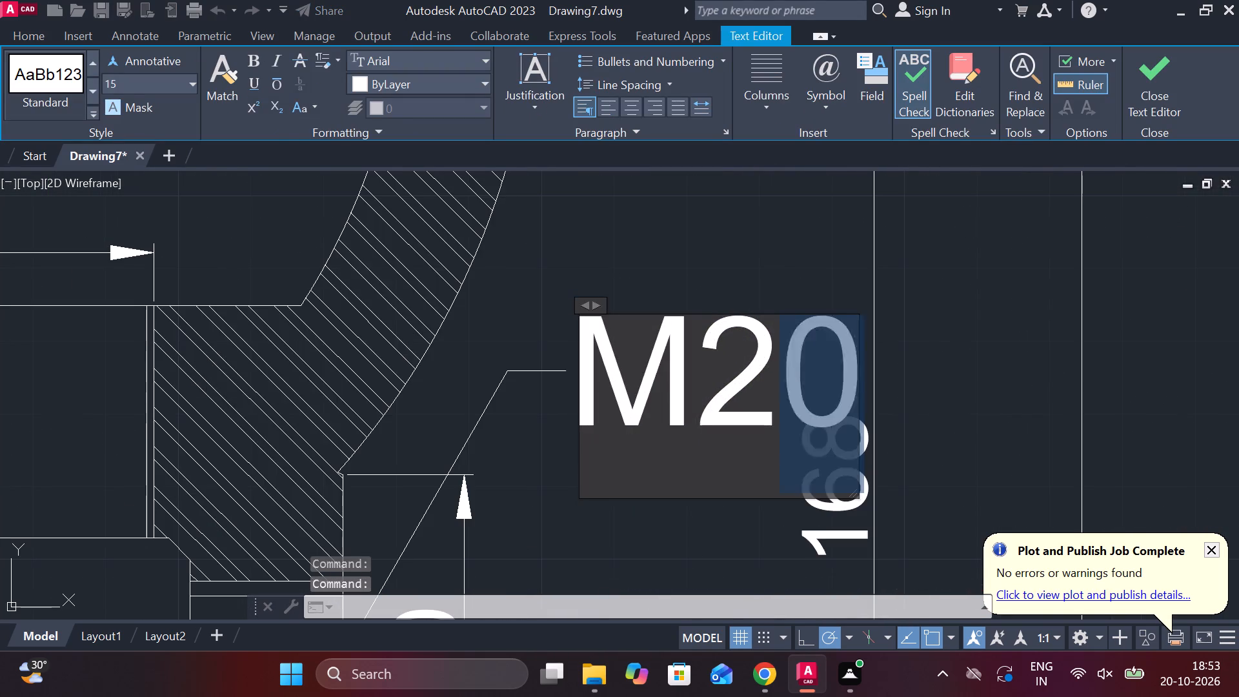
pyautogui.moveTo(771, 390); pyautogui.dragTo(596, 392)
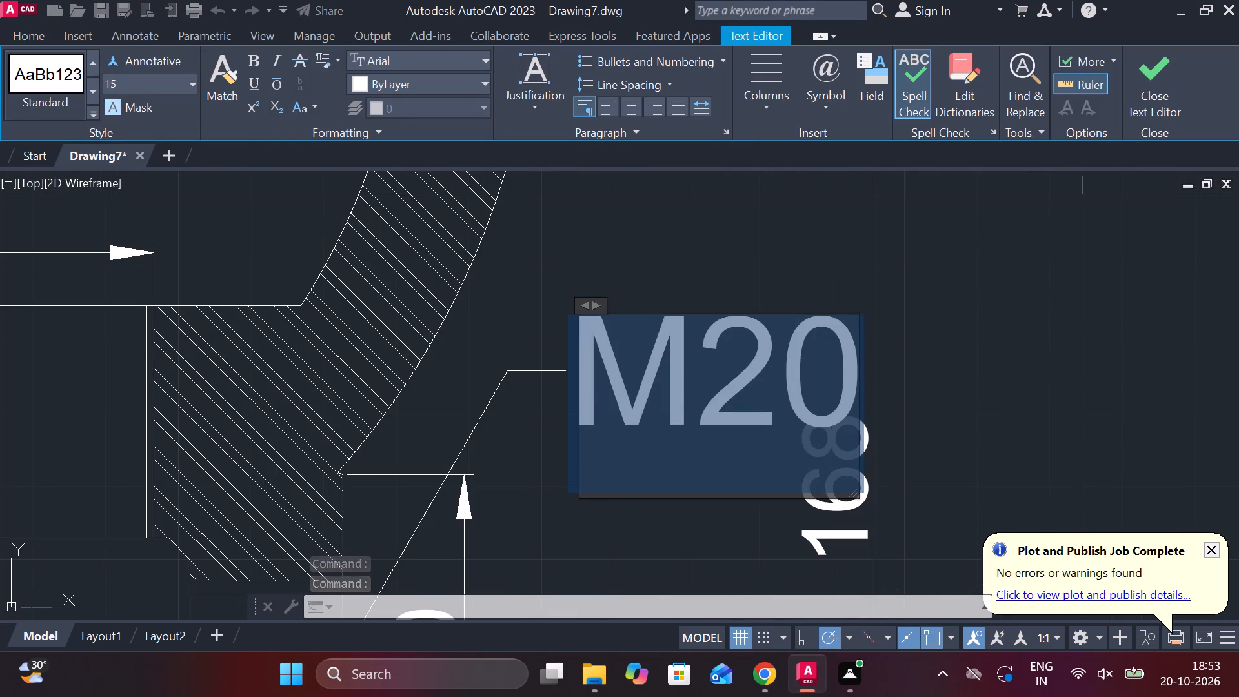
pyautogui.click(178, 84)
pyautogui.press('8')
pyautogui.press('Return')
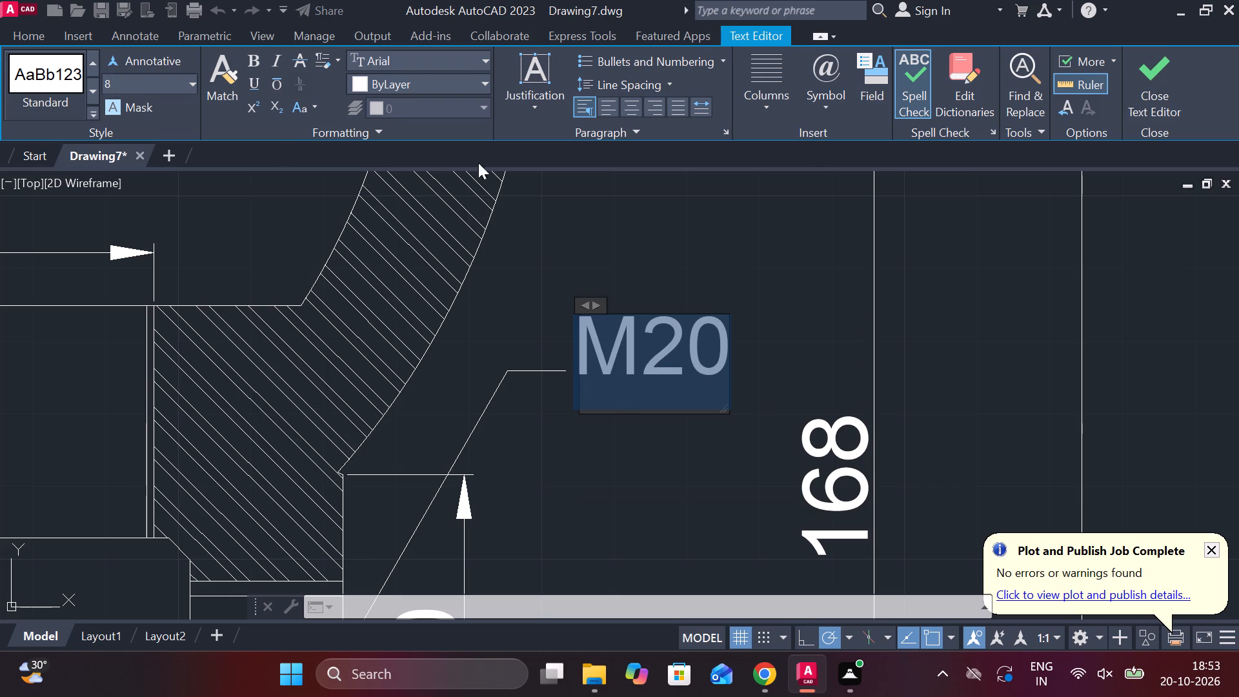
pyautogui.click(1145, 70)
# Draw a vertical line about 5 units long downward along the main centre line from the base flange's bottom edge.
pyautogui.scroll(-3, 928, 354)
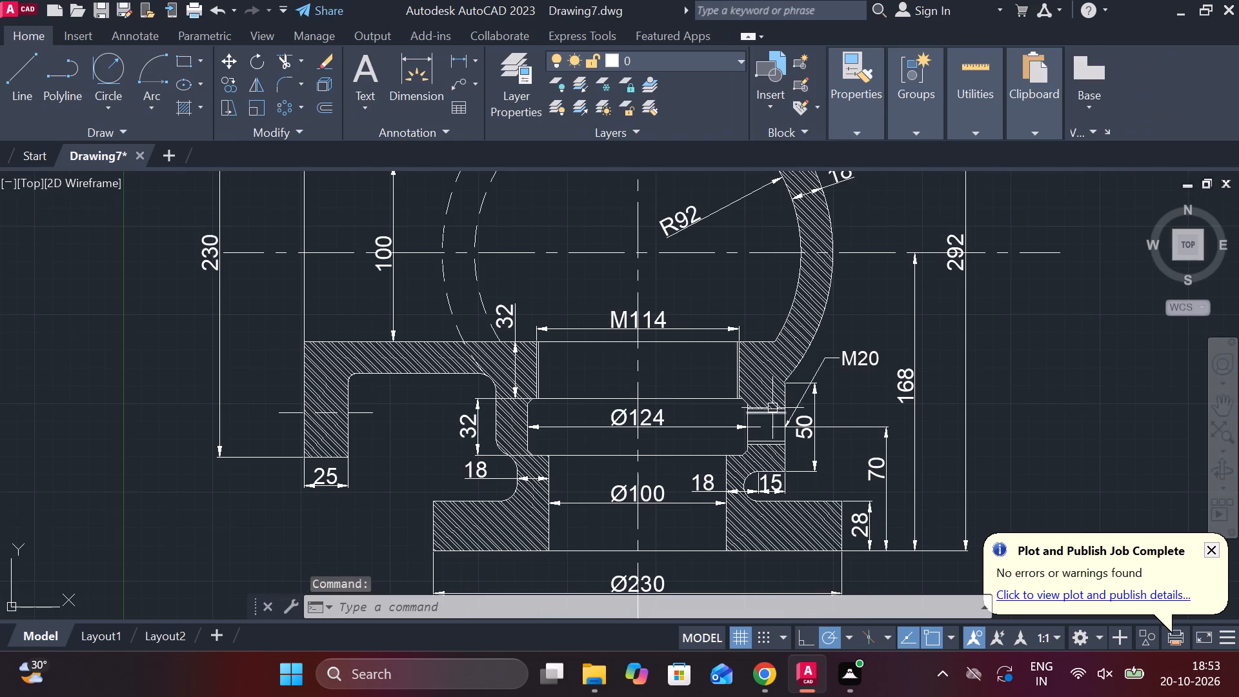
pyautogui.moveTo(1020, 399); pyautogui.dragTo(992, 278, button='middle')
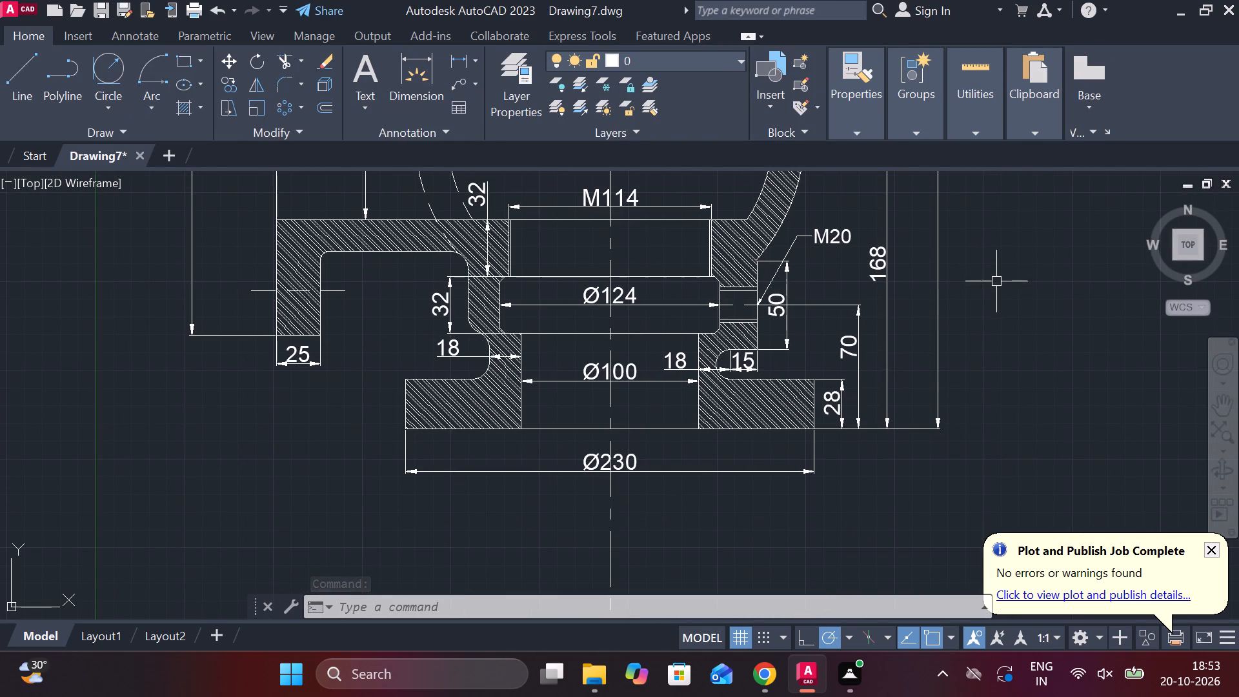
pyautogui.moveTo(923, 344); pyautogui.dragTo(934, 276, button='middle')
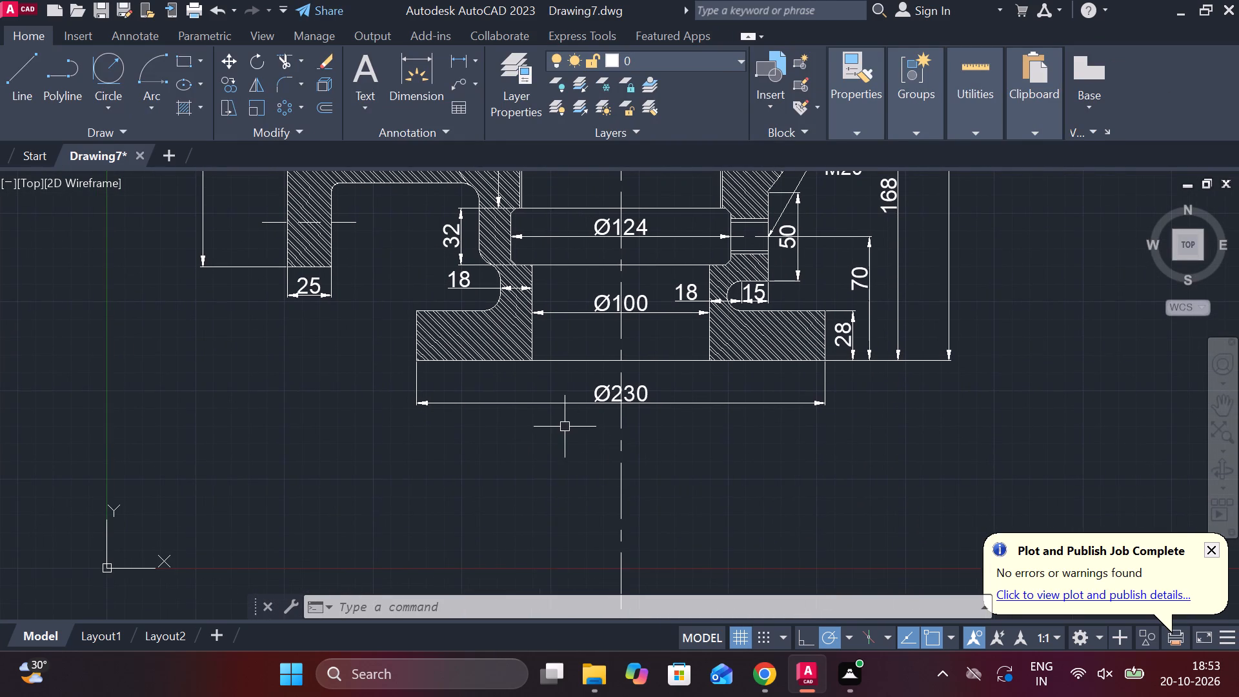
pyautogui.scroll(1, 565, 424)
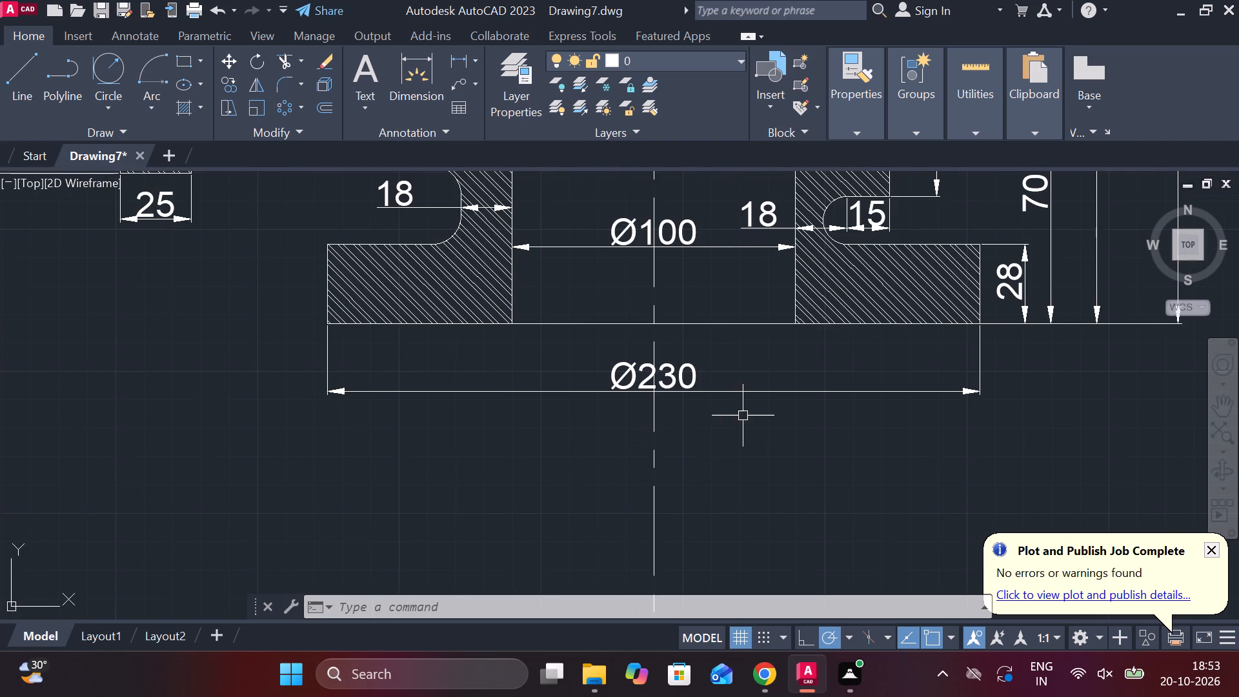
pyautogui.press('l')
pyautogui.press('Return')
pyautogui.click(649, 328)
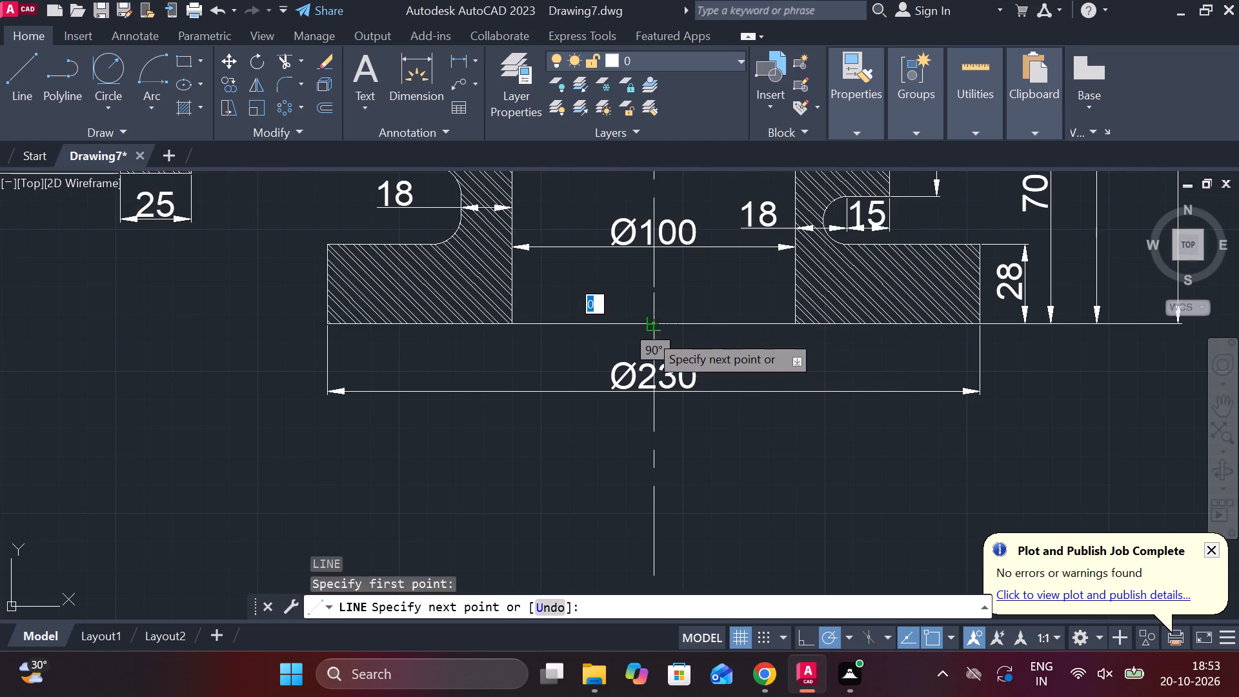
pyautogui.scroll(2, 649, 343)
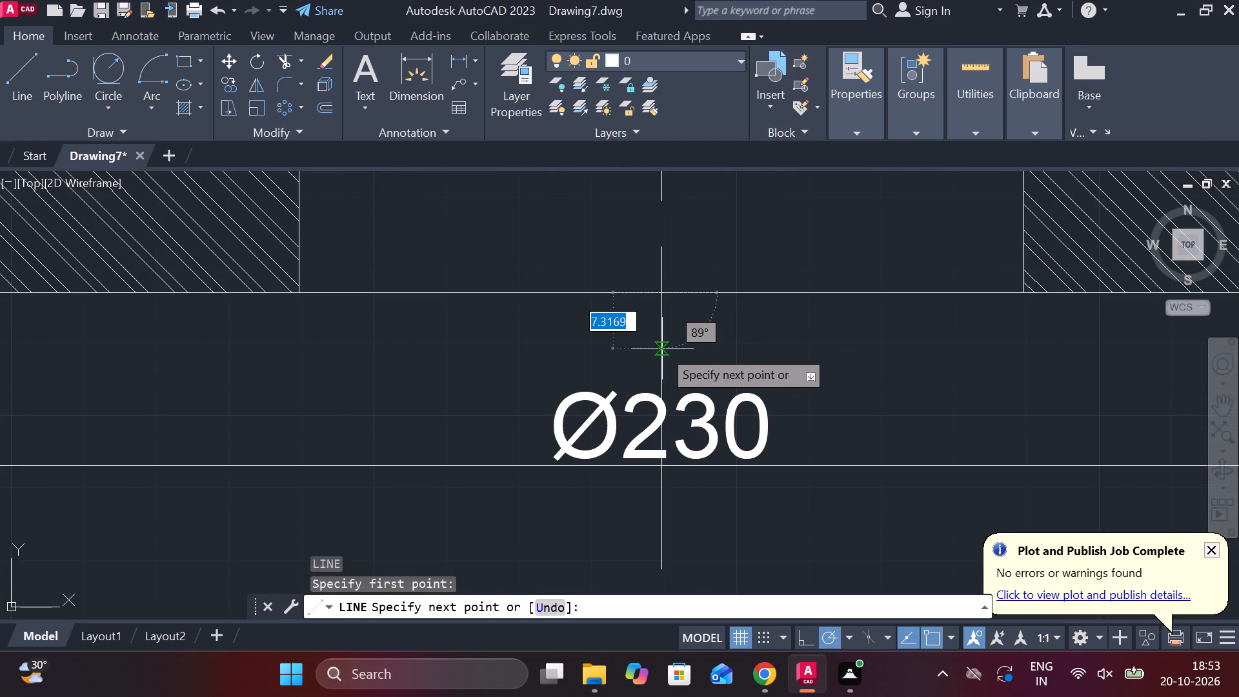
pyautogui.scroll(3, 667, 320)
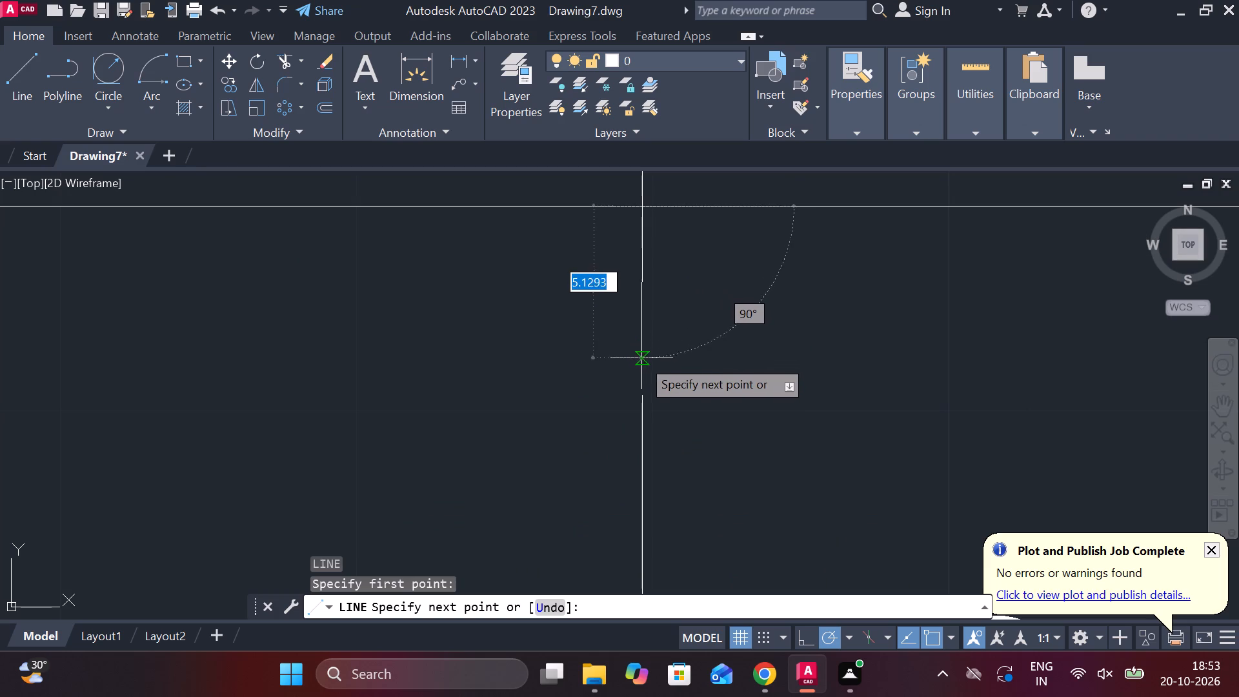
pyautogui.click(642, 361)
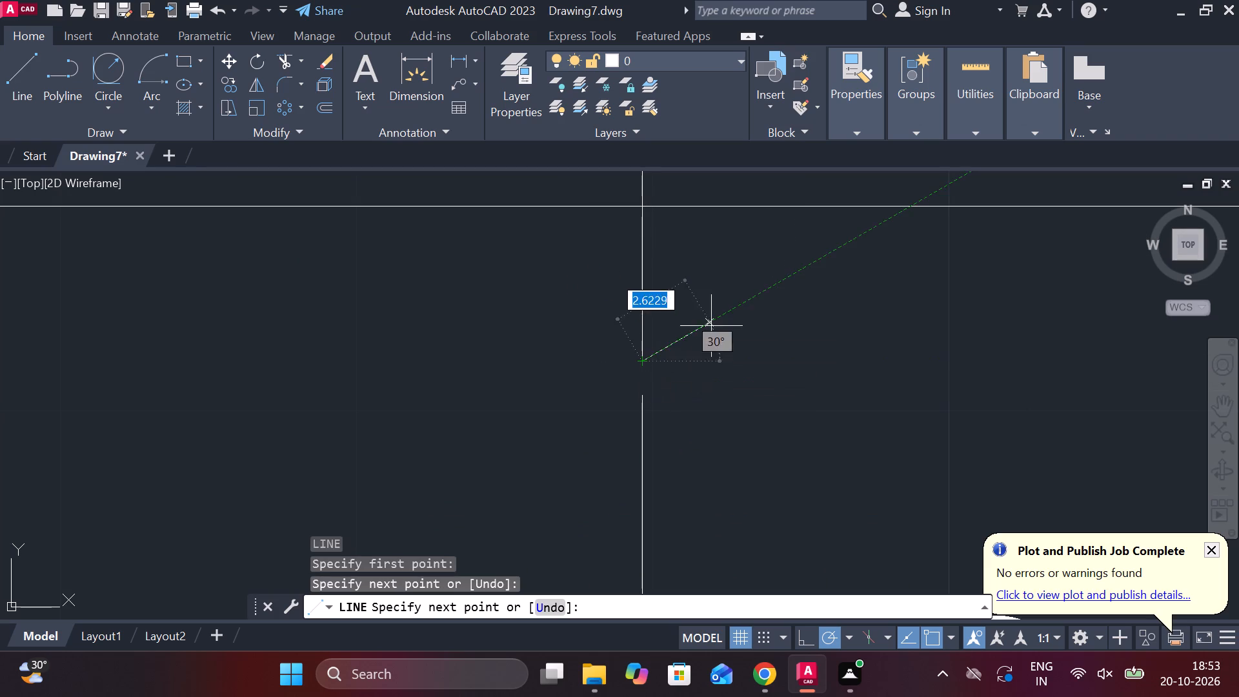
pyautogui.press('Escape')
# Offset the short vertical line by 90 to both sides of the main centre line, marking the base flange's bolt-hole axes.
pyautogui.click(645, 289)
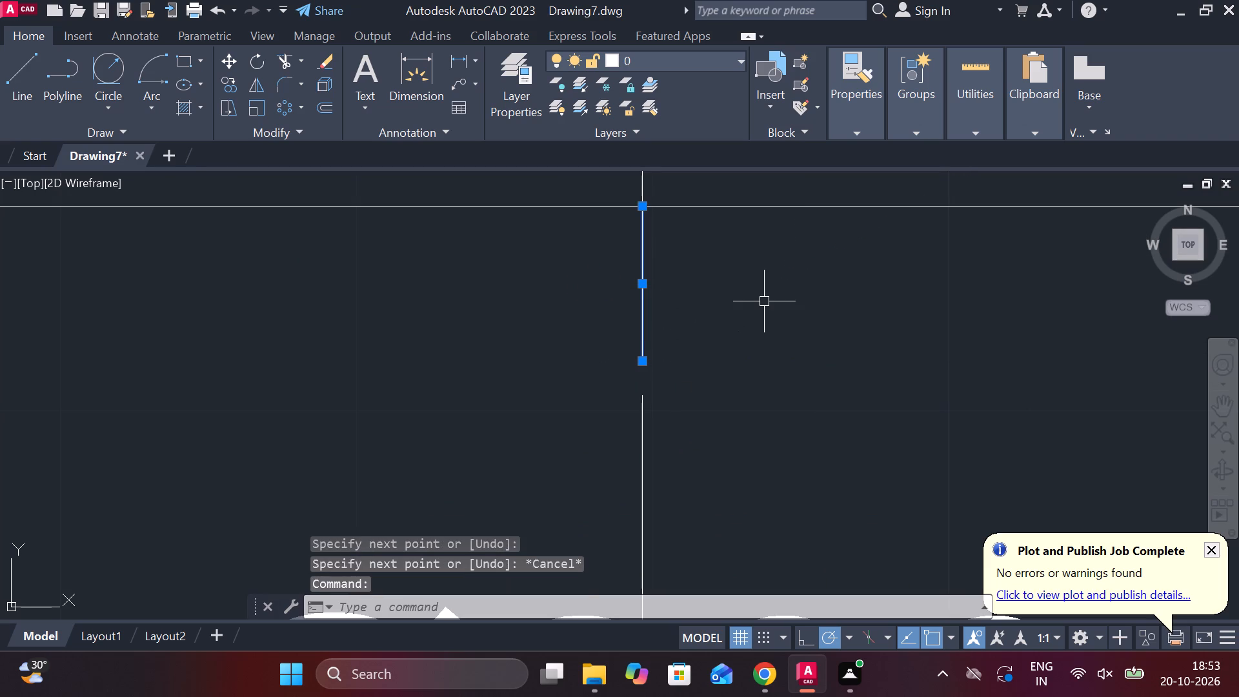
pyautogui.press('o')
pyautogui.press('Return')
pyautogui.press('Return')
pyautogui.write('90')
pyautogui.press('Return')
pyautogui.click(646, 303)
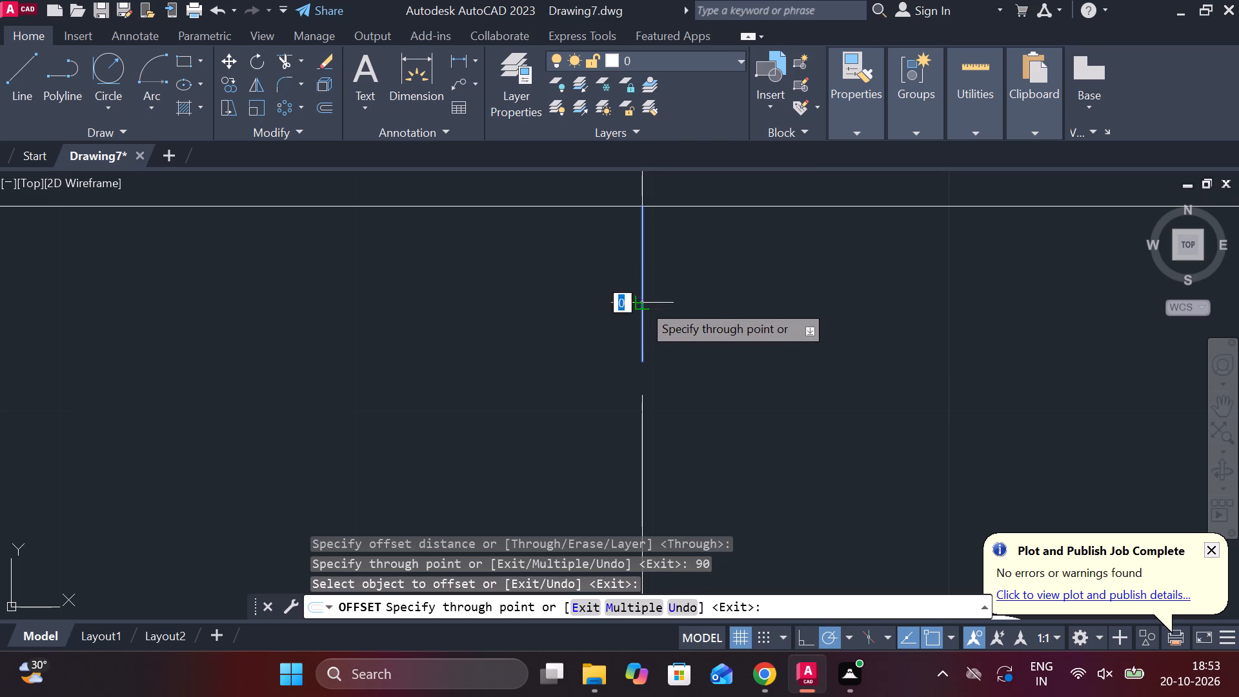
pyautogui.write('90')
pyautogui.press('Return')
pyautogui.scroll(-3, 606, 307)
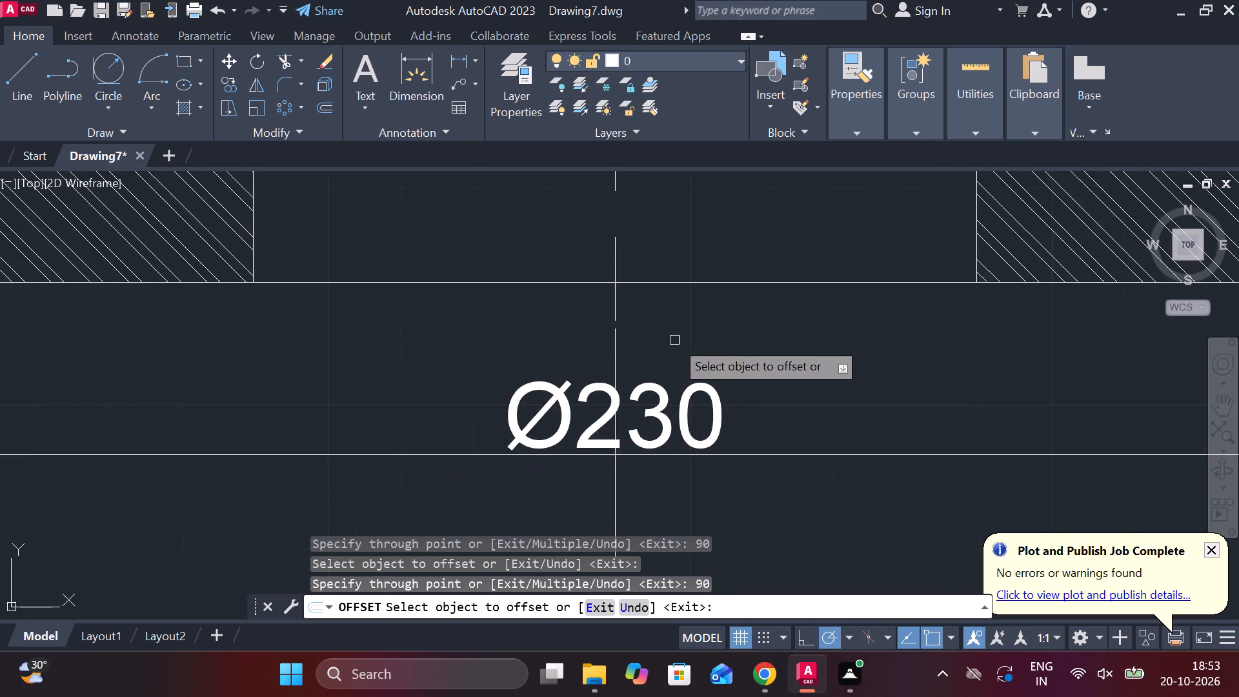
pyautogui.scroll(-2, 685, 343)
pyautogui.moveTo(430, 348); pyautogui.dragTo(524, 396, button='middle')
pyautogui.press('Escape')
# Lengthen the left offset line upward through the base flange to just above its upper face.
pyautogui.scroll(2, 507, 399)
pyautogui.moveTo(518, 406); pyautogui.dragTo(581, 542, button='middle')
pyautogui.scroll(-1, 569, 529)
pyautogui.click(553, 502)
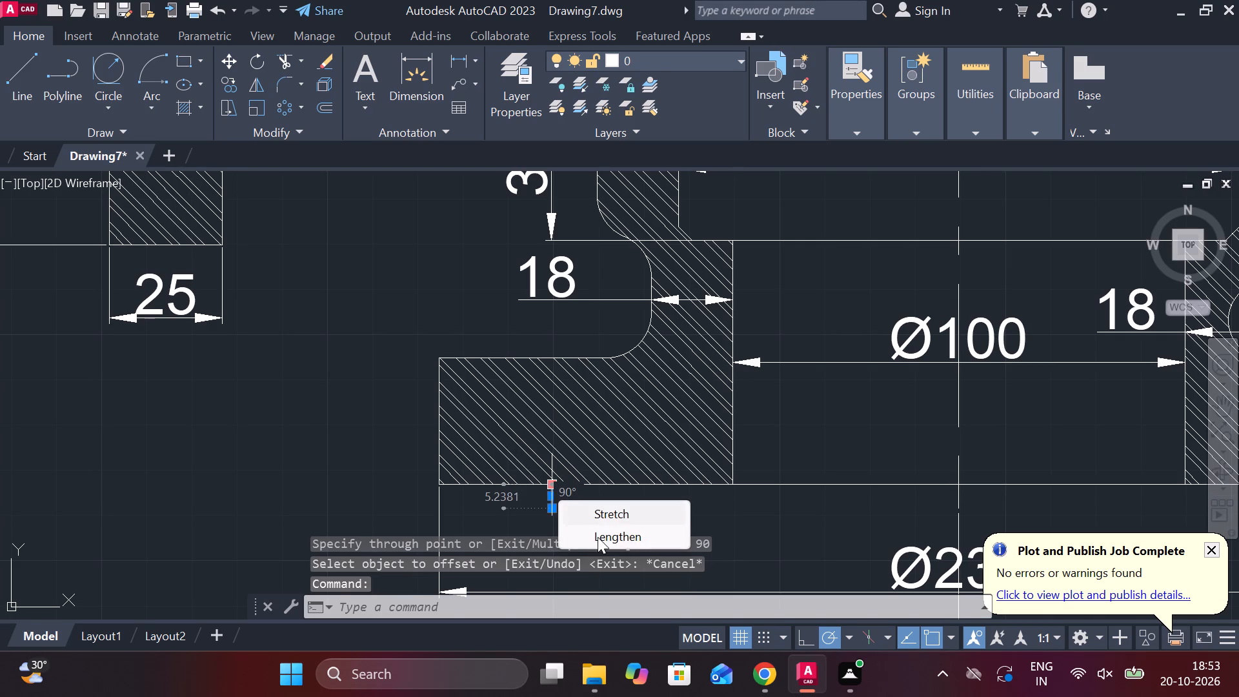
pyautogui.click(598, 537)
pyautogui.click(556, 335)
pyautogui.press('Escape')
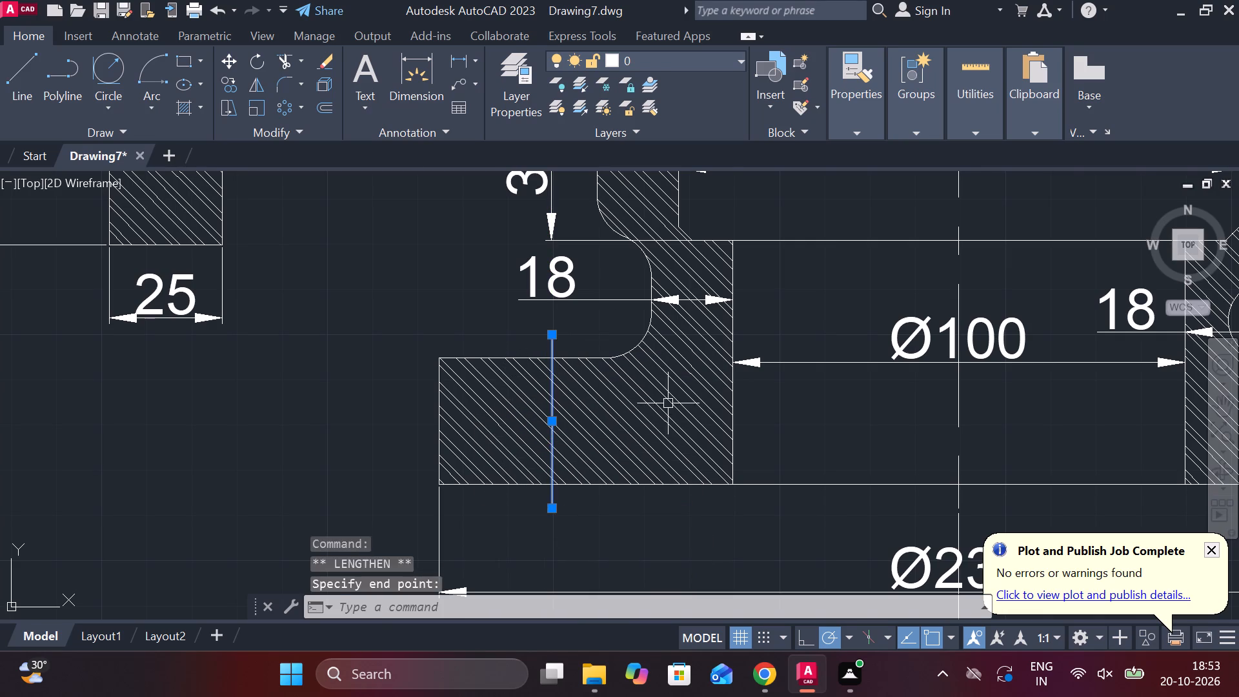
# Lengthen the right offset line upward through the base flange to just above its upper face.
pyautogui.scroll(-2, 679, 450)
pyautogui.scroll(1, 963, 482)
pyautogui.moveTo(963, 482); pyautogui.dragTo(825, 524, button='middle')
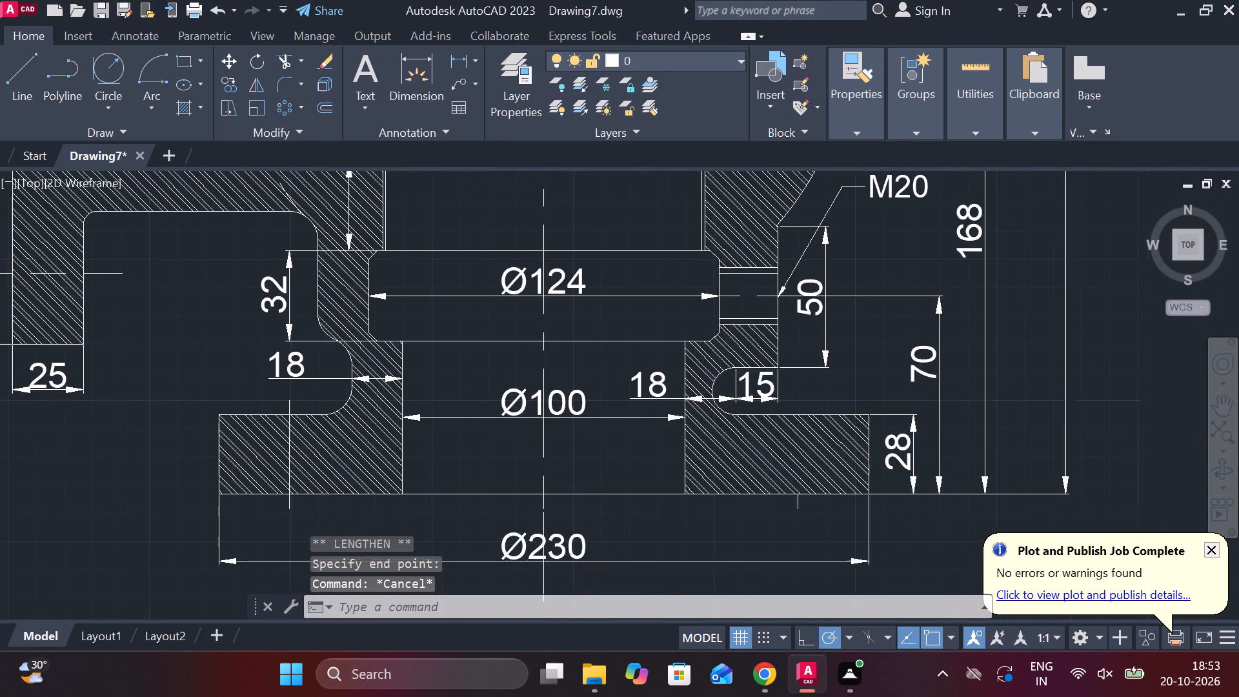
pyautogui.scroll(1, 788, 519)
pyautogui.click(805, 507)
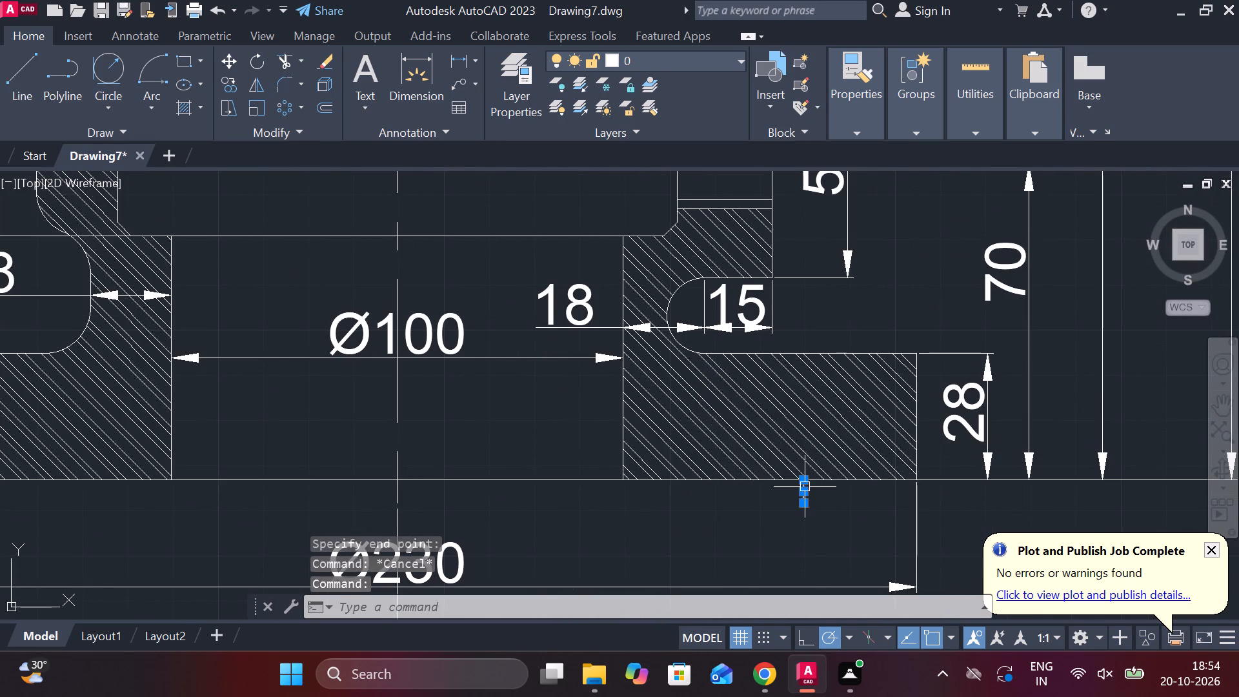
pyautogui.click(867, 521)
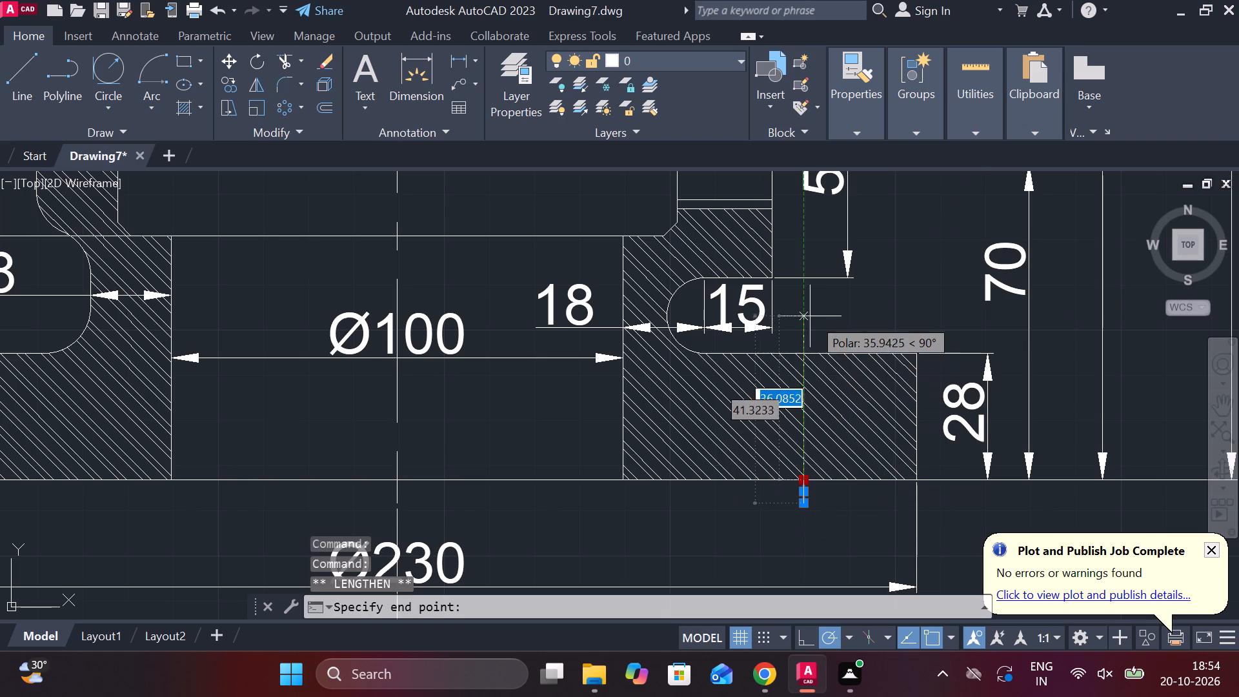
pyautogui.click(805, 336)
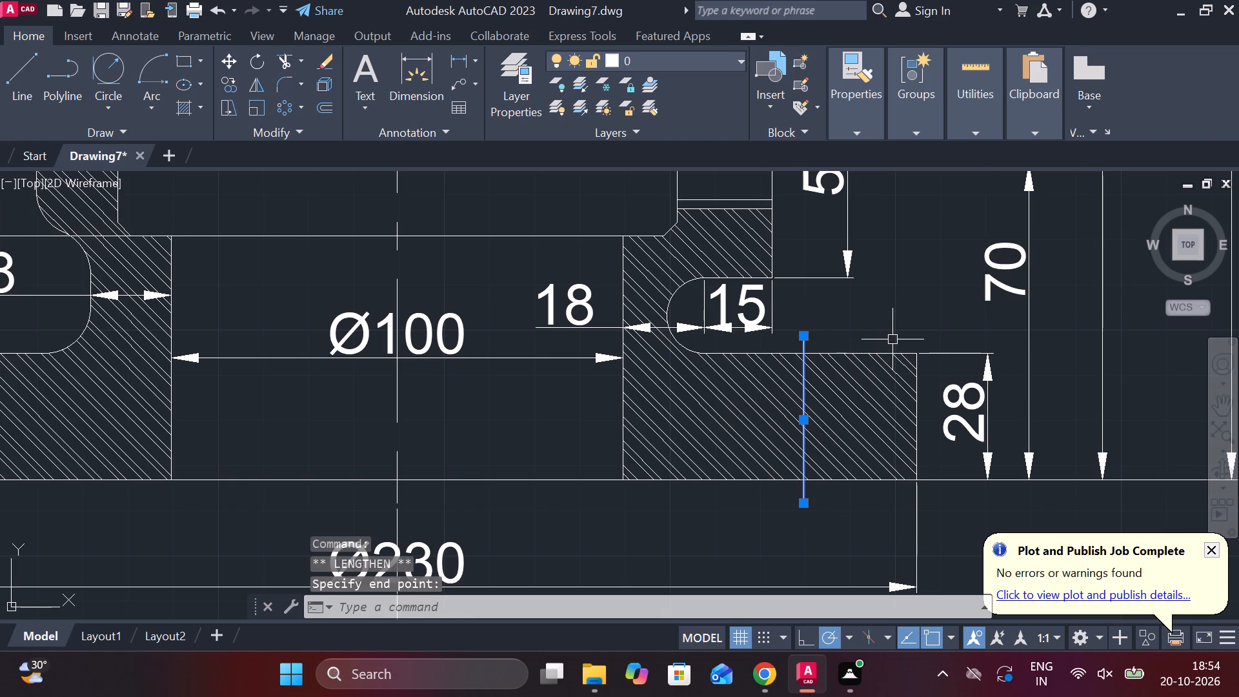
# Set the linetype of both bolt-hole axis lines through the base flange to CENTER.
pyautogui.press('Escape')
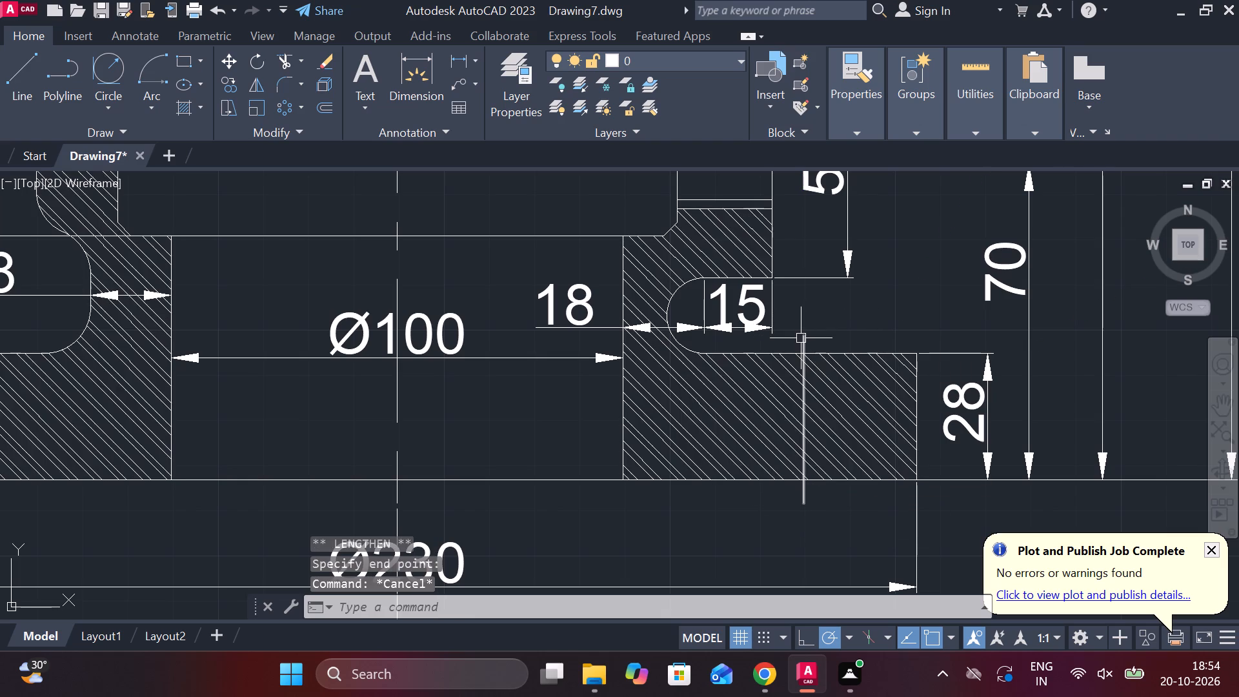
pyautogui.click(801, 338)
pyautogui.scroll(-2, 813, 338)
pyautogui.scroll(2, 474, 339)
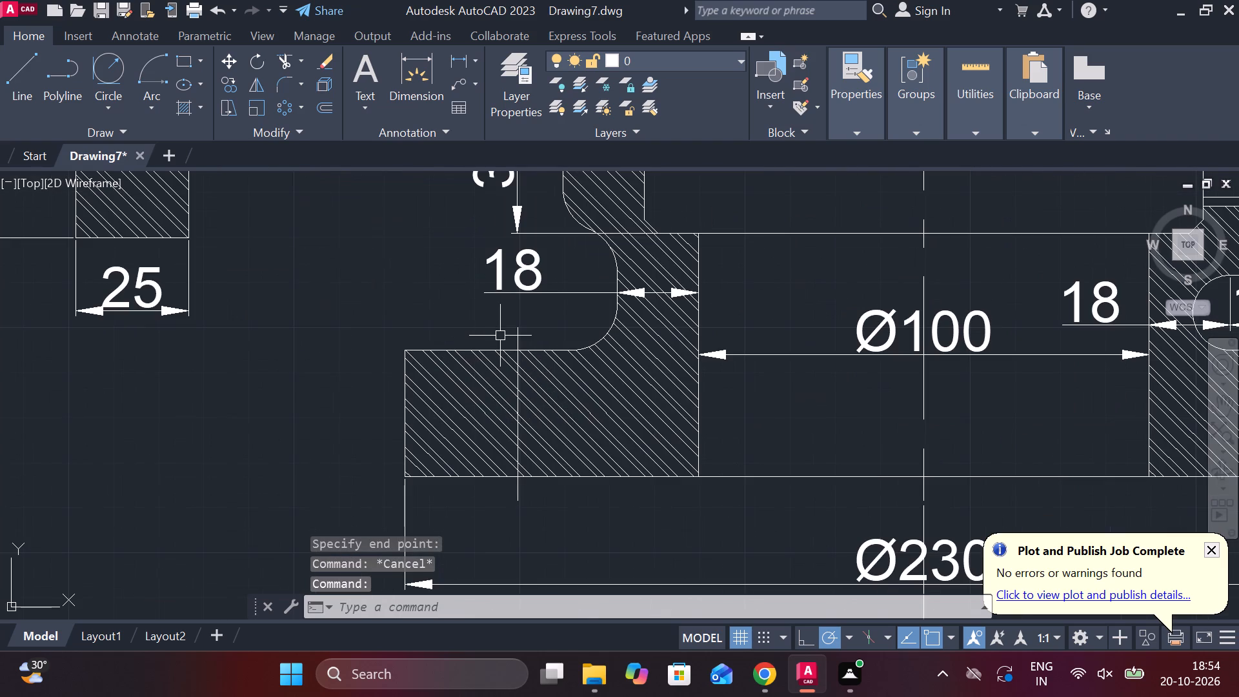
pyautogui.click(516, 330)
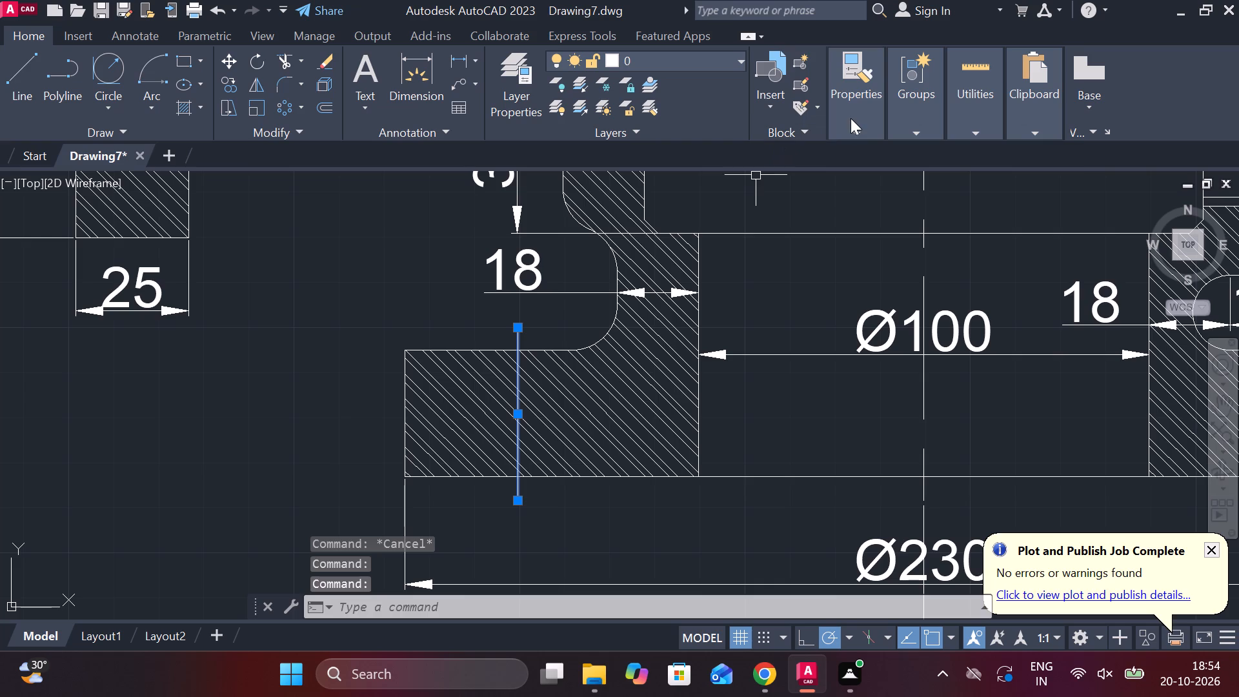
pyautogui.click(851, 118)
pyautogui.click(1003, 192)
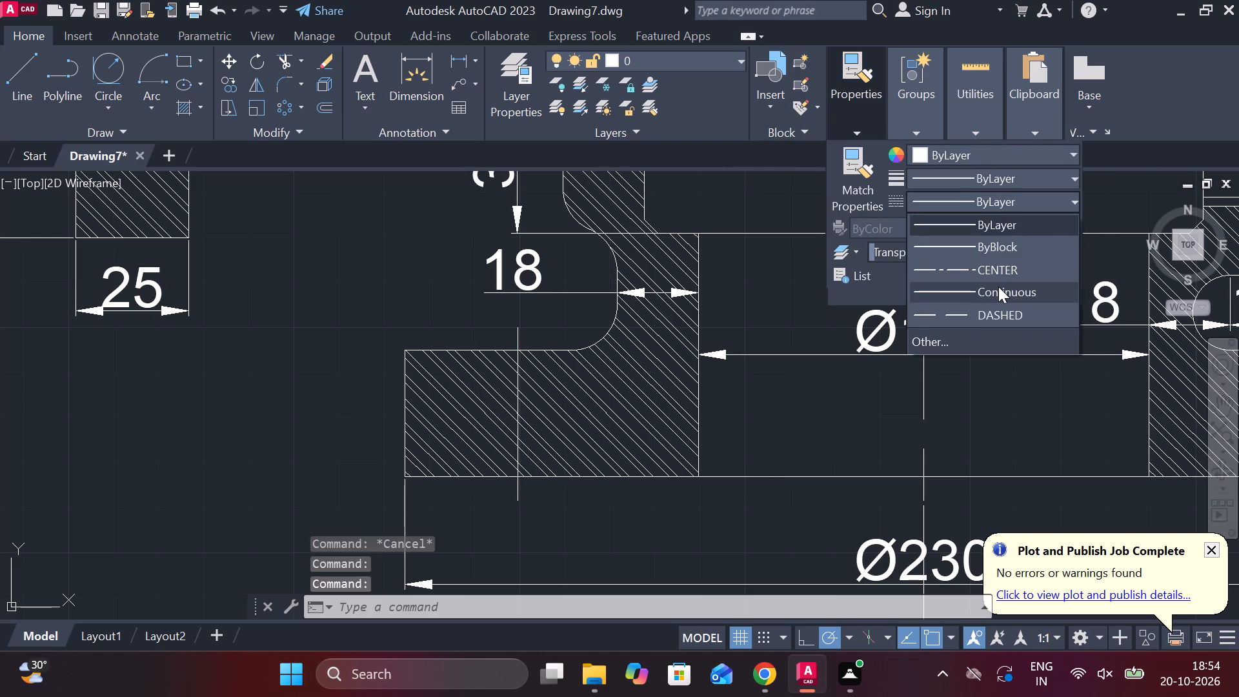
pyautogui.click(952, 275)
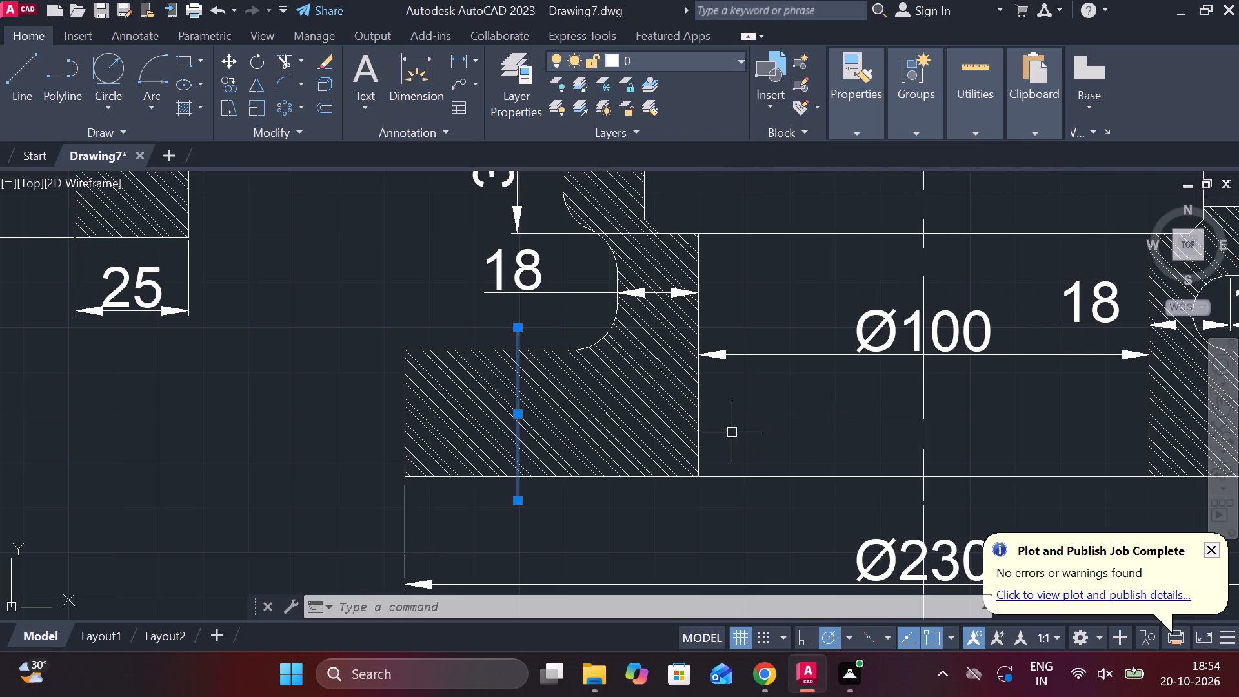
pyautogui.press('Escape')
# Reselect both bolt-hole axis lines in the base flange and change their linetype to DASHED.
pyautogui.click(518, 341)
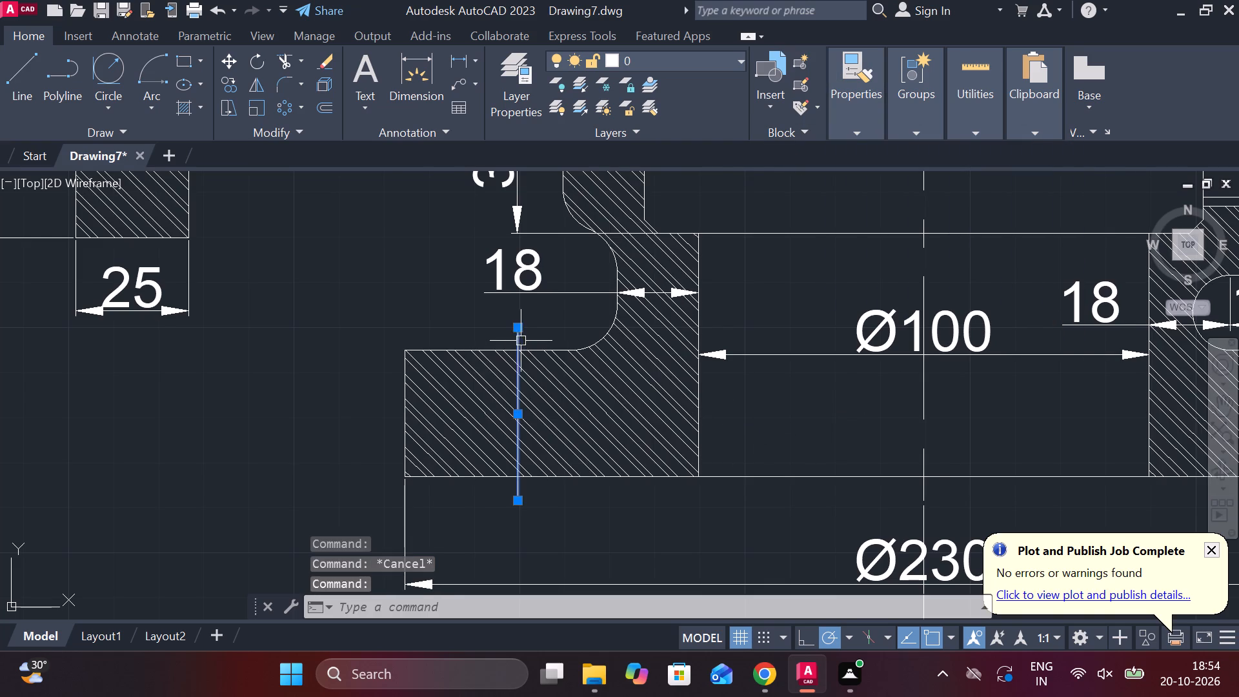
pyautogui.scroll(-1, 896, 361)
pyautogui.click(1171, 342)
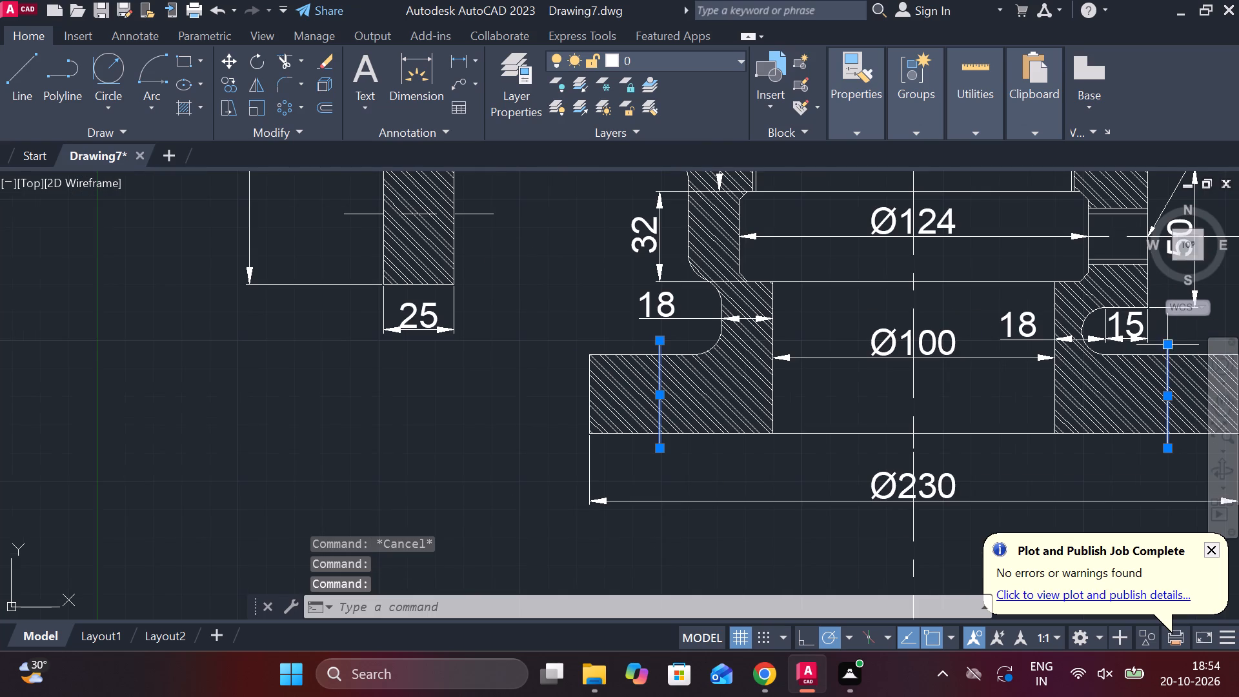
pyautogui.click(867, 133)
pyautogui.click(983, 210)
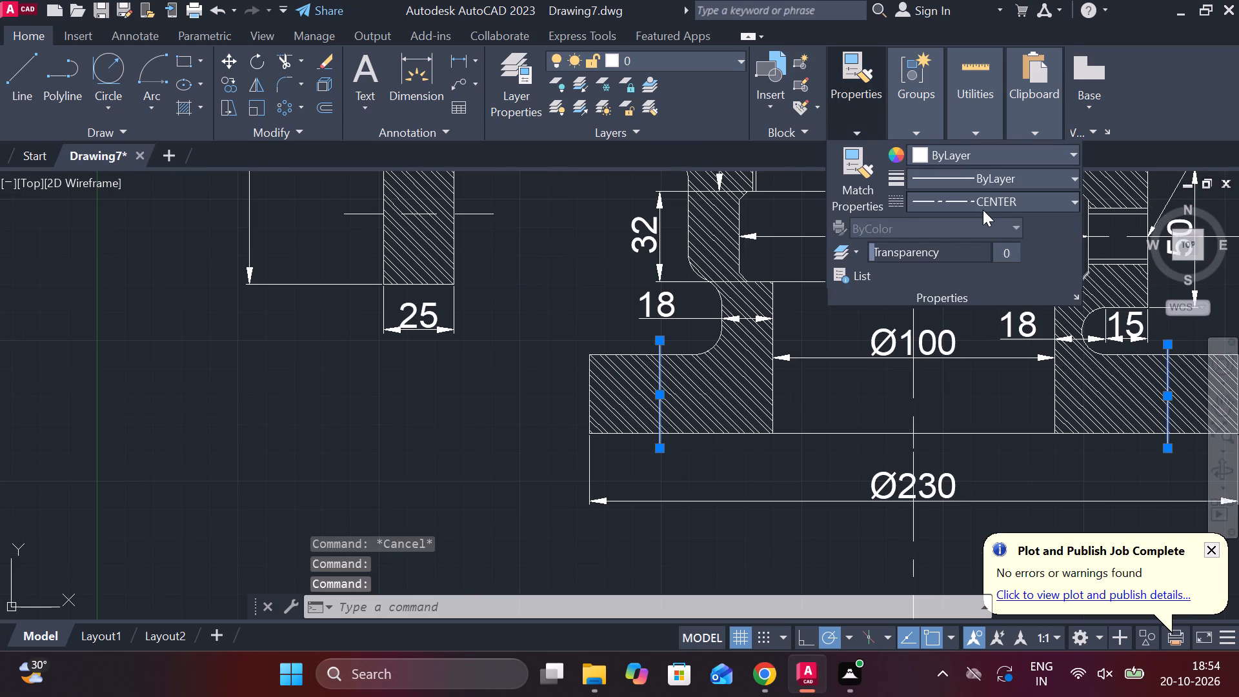
pyautogui.click(965, 311)
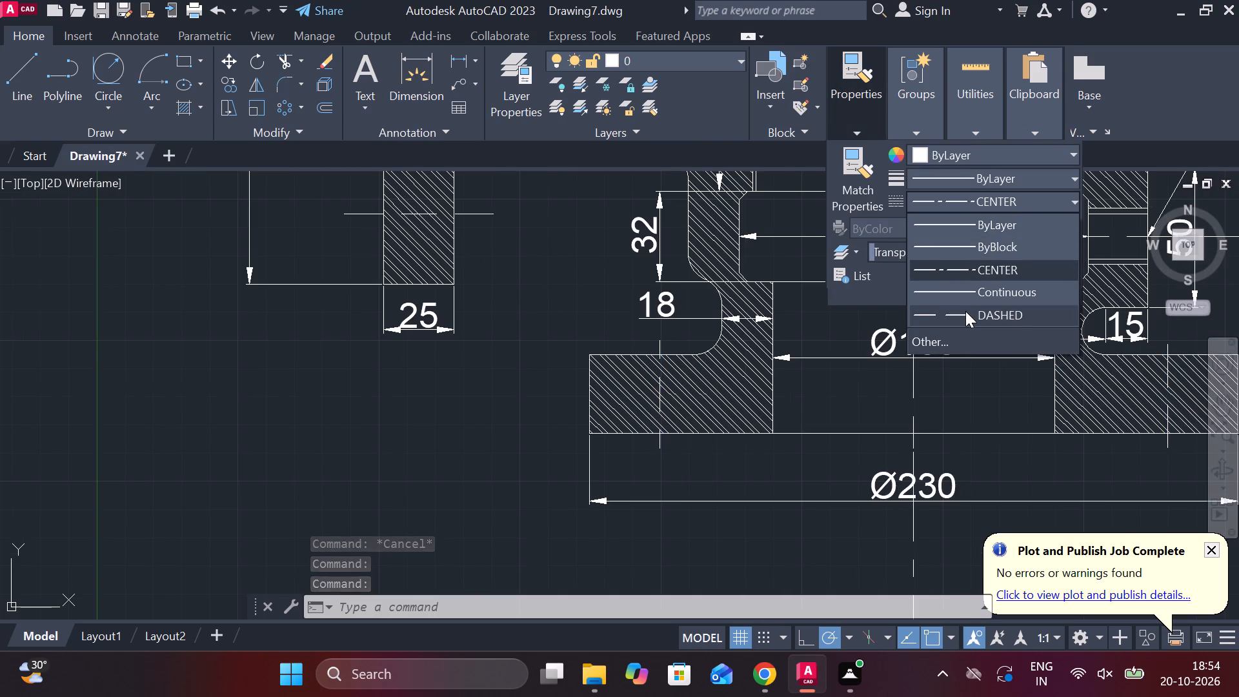
pyautogui.press('Escape')
# Draw a circle of diameter 260 centred on the main vertical centre line, below the sectioned view's base flange.
pyautogui.scroll(-2, 666, 448)
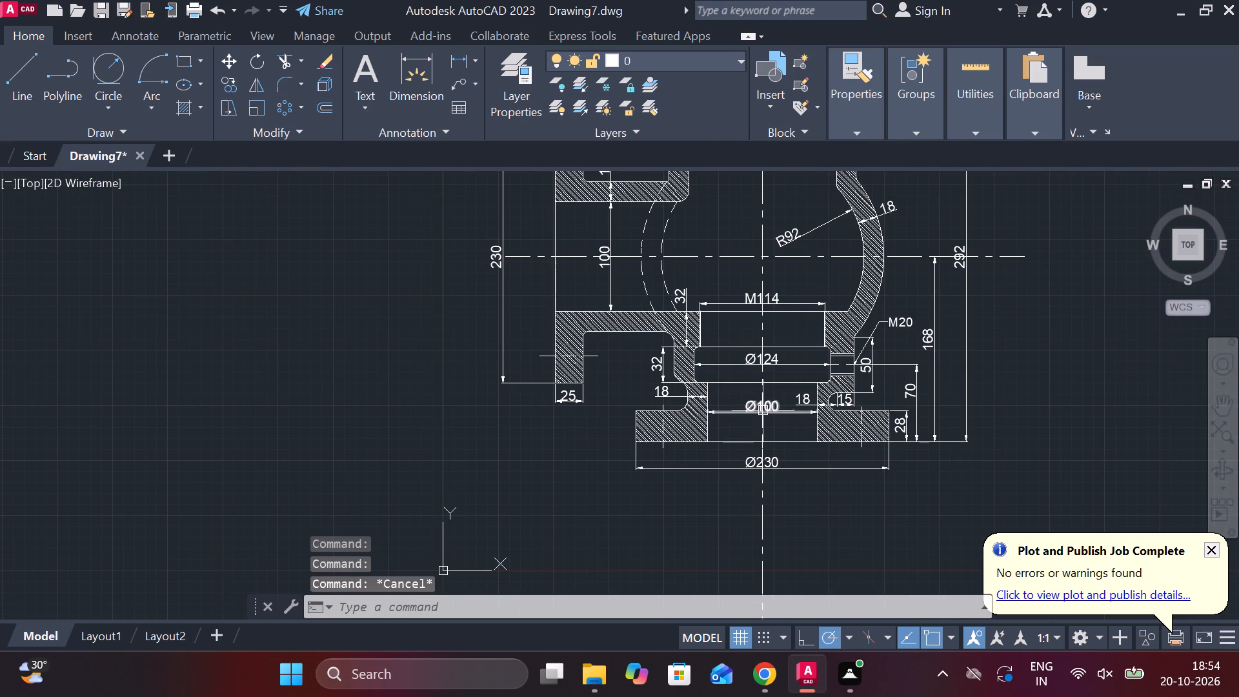
pyautogui.moveTo(1038, 472); pyautogui.dragTo(880, 409, button='middle')
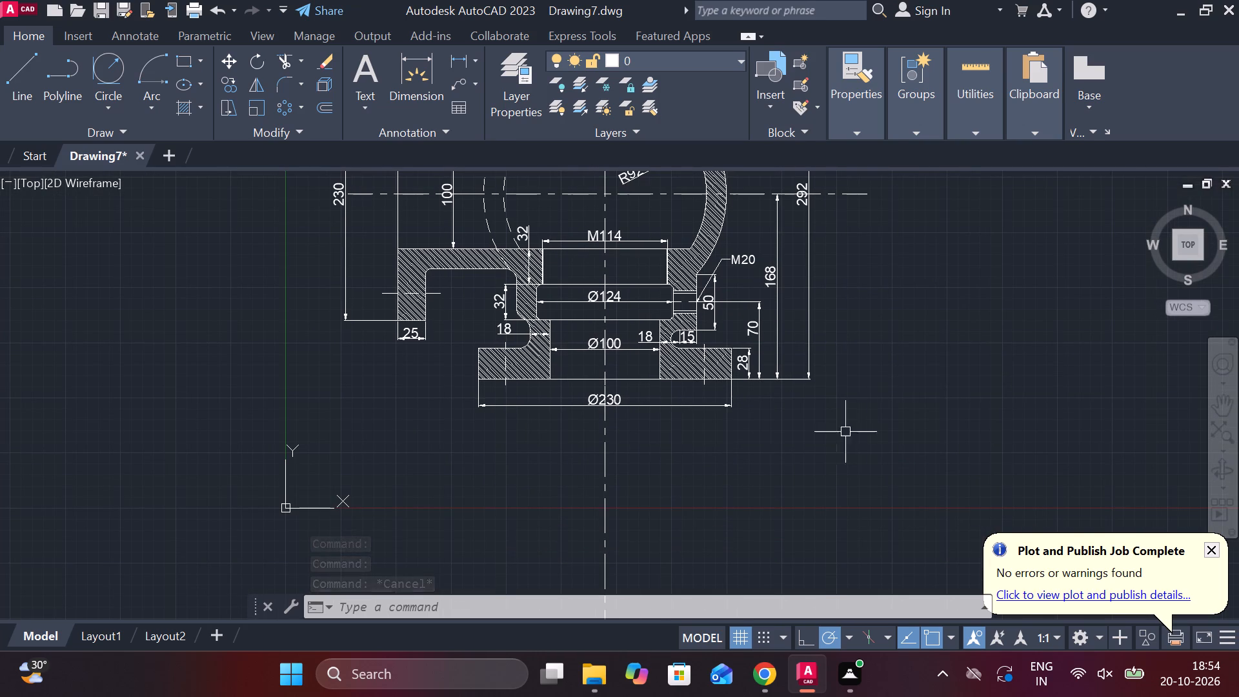
pyautogui.moveTo(797, 444); pyautogui.dragTo(810, 369, button='middle')
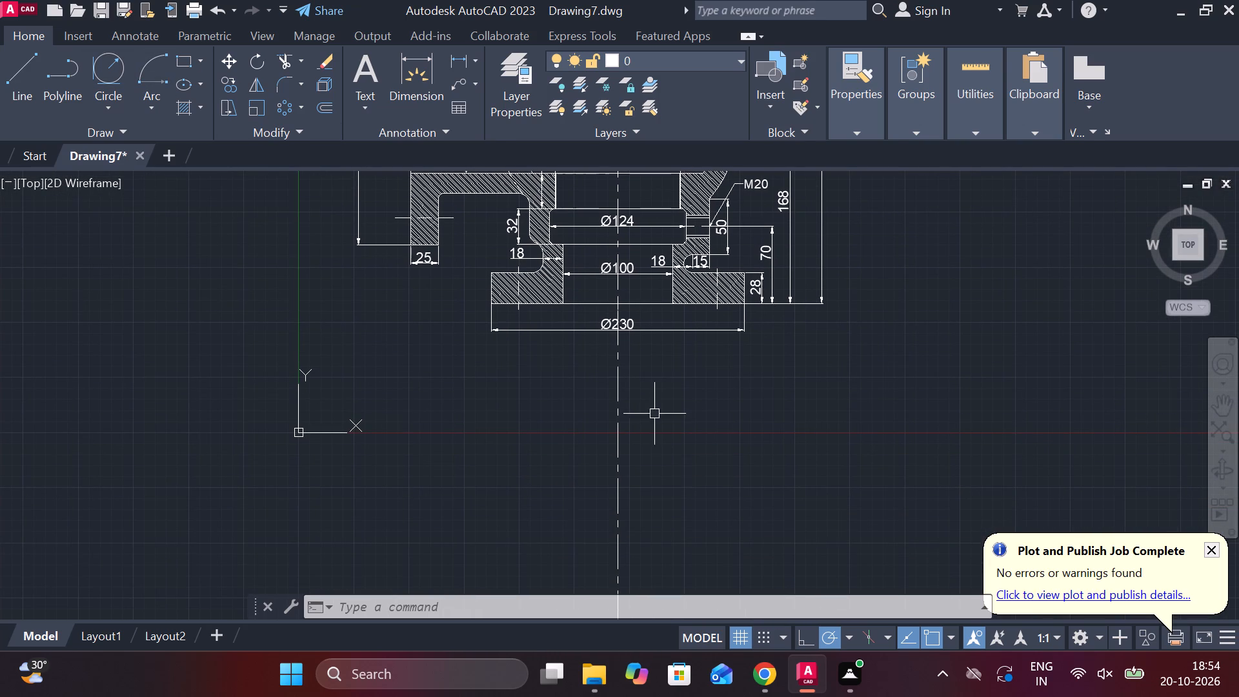
pyautogui.press('c')
pyautogui.press('Return')
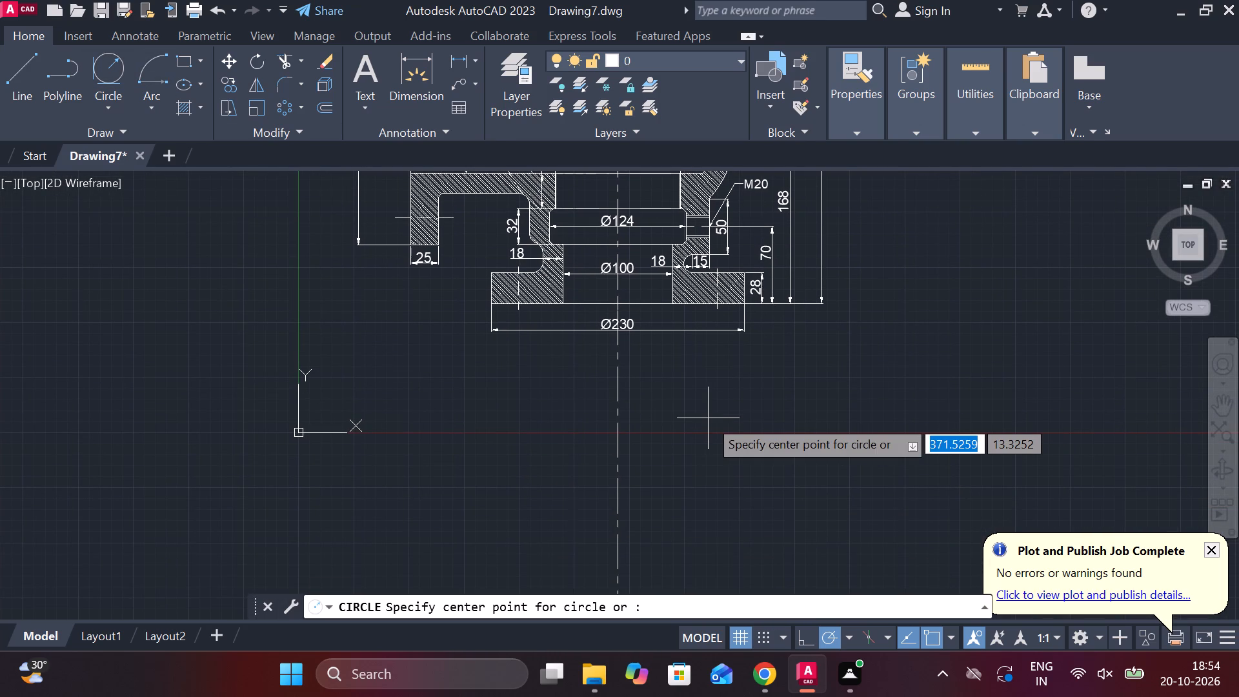
pyautogui.moveTo(707, 418); pyautogui.dragTo(738, 225, button='middle')
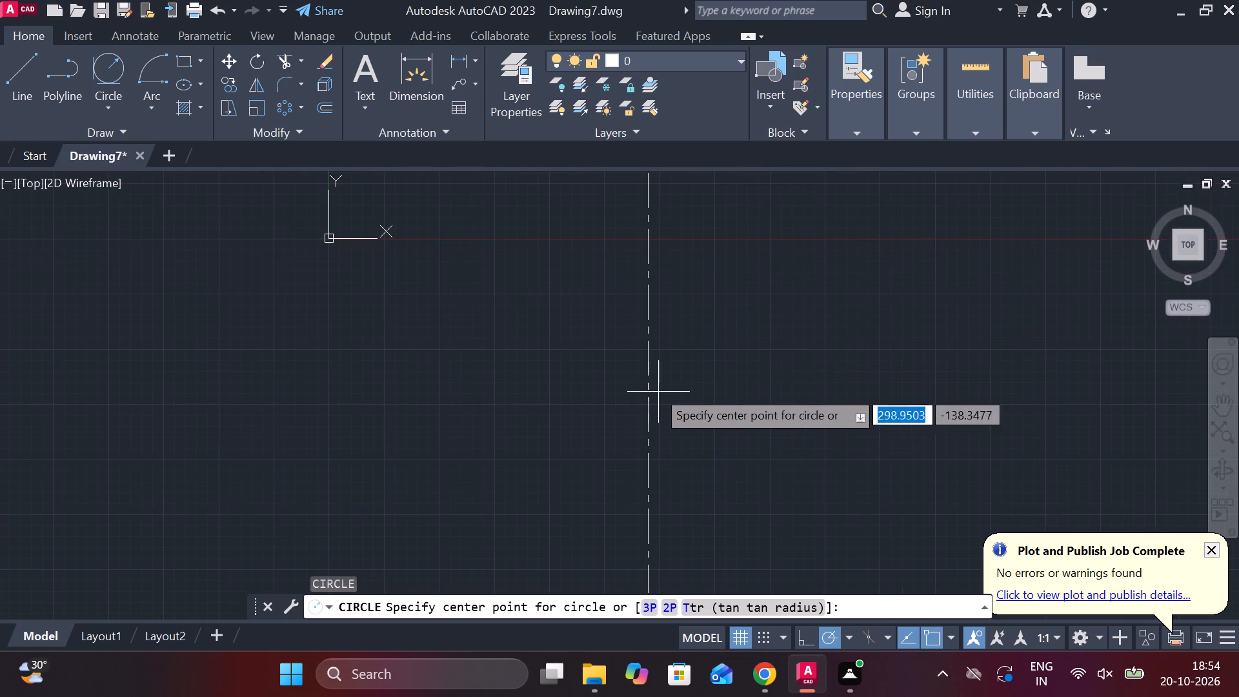
pyautogui.click(650, 332)
pyautogui.scroll(2, 662, 332)
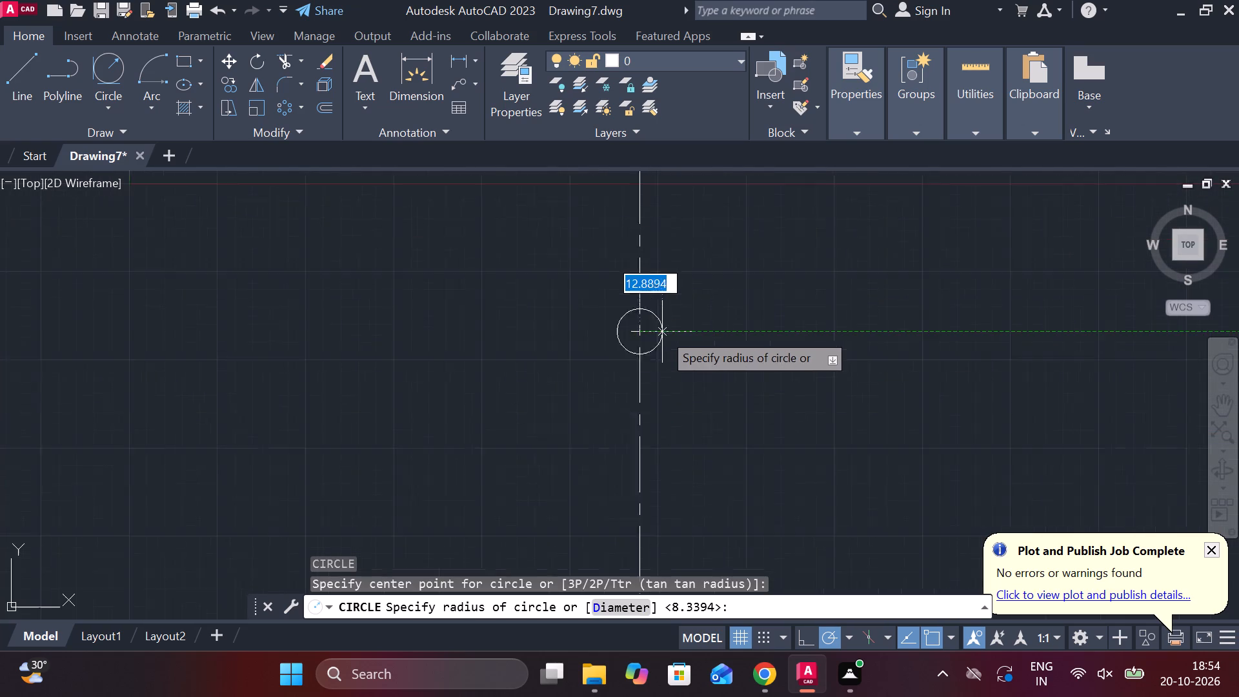
pyautogui.scroll(-2, 735, 354)
pyautogui.scroll(-1, 828, 354)
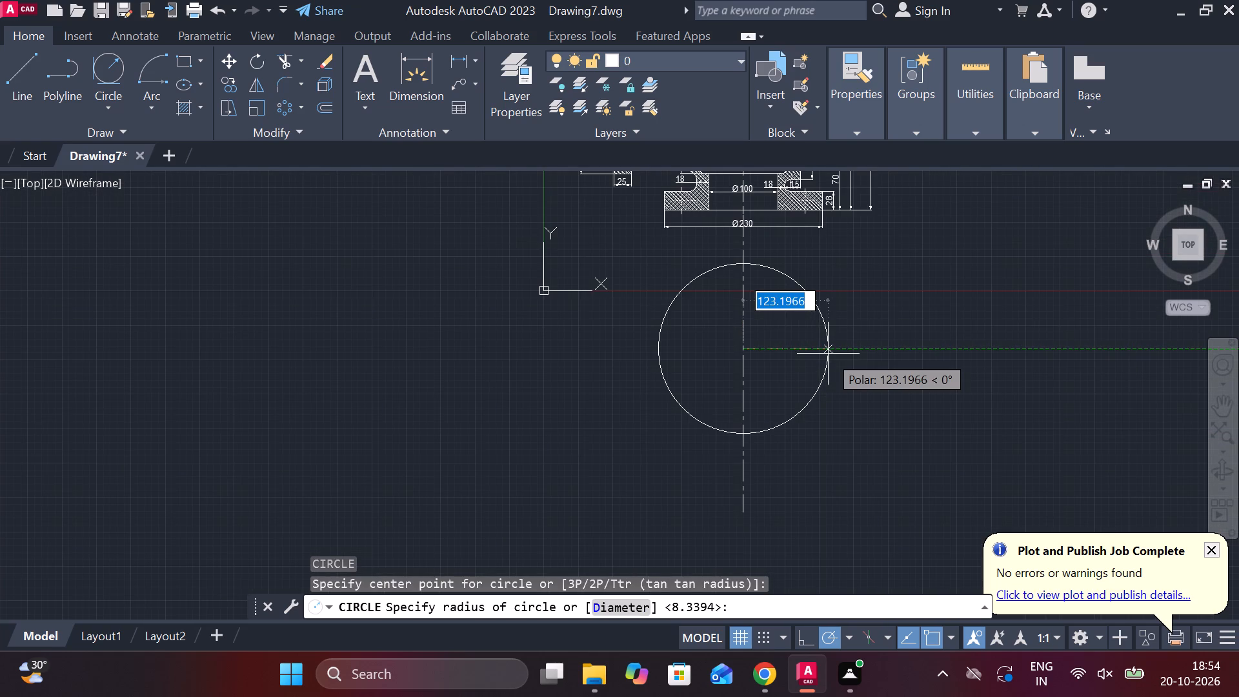
pyautogui.press('d')
pyautogui.press('Return')
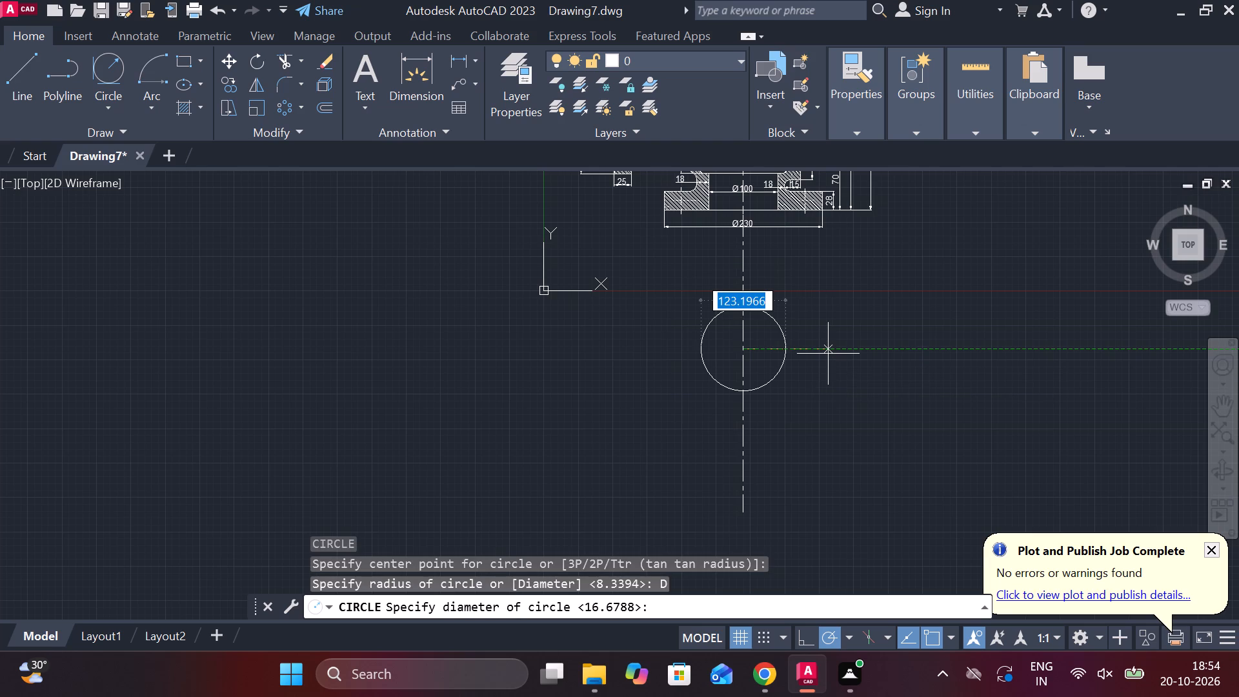
pyautogui.write('260')
pyautogui.press('Return')
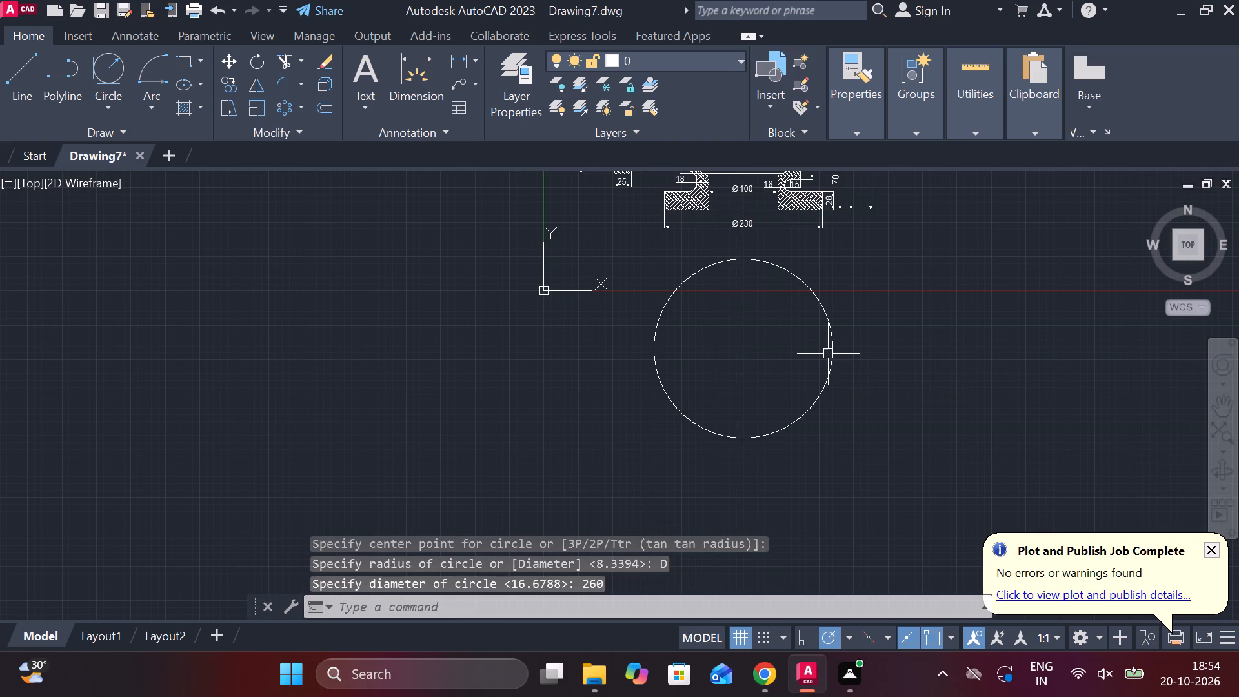
# Draw a concentric circle of diameter 210 inside the 260-diameter circle.
pyautogui.press('space')
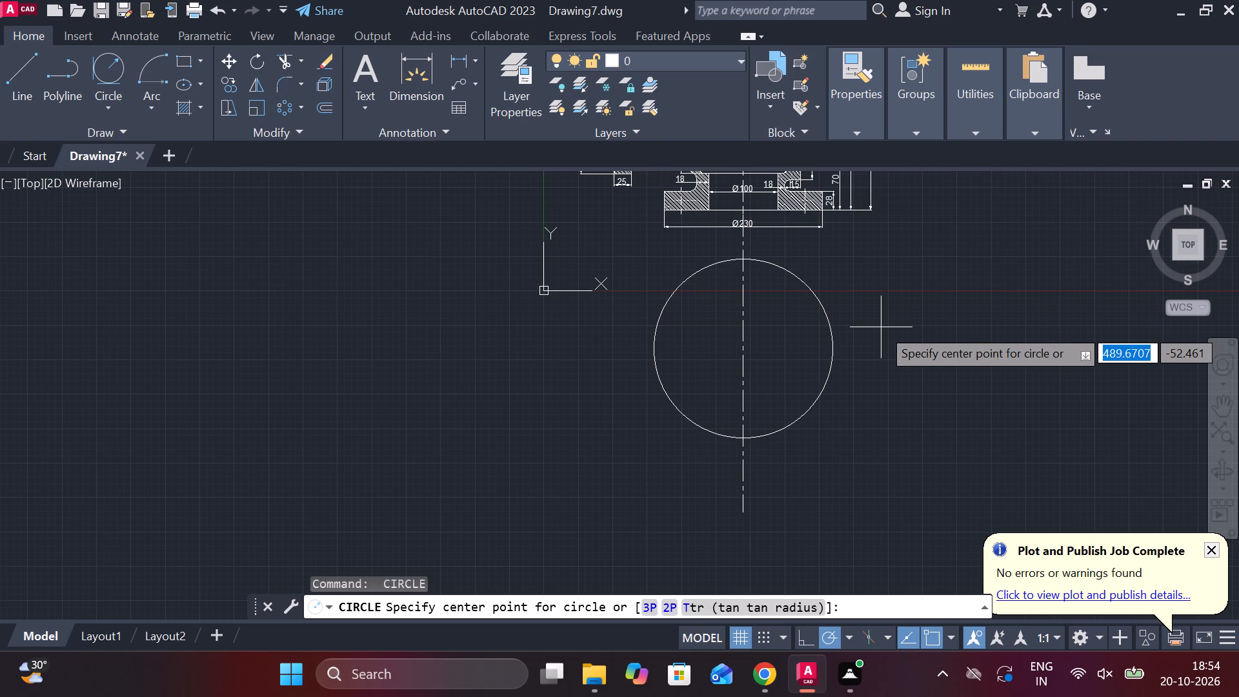
pyautogui.click(741, 345)
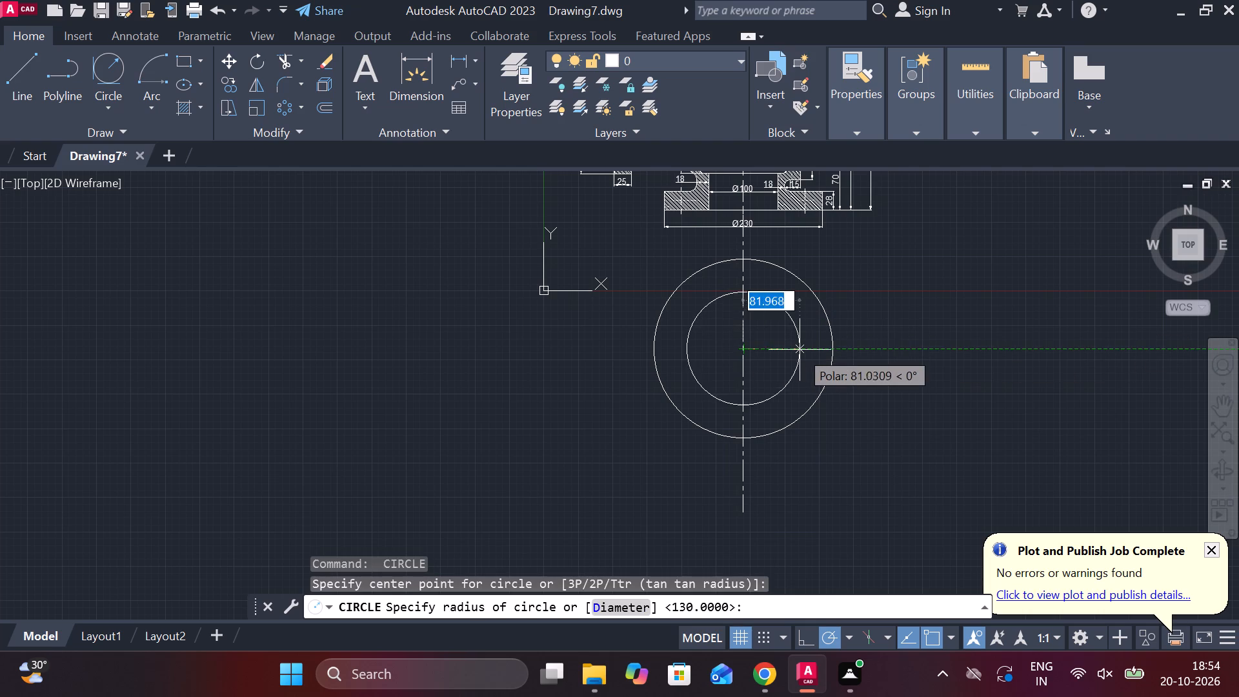
pyautogui.write('D')
pyautogui.press('space')
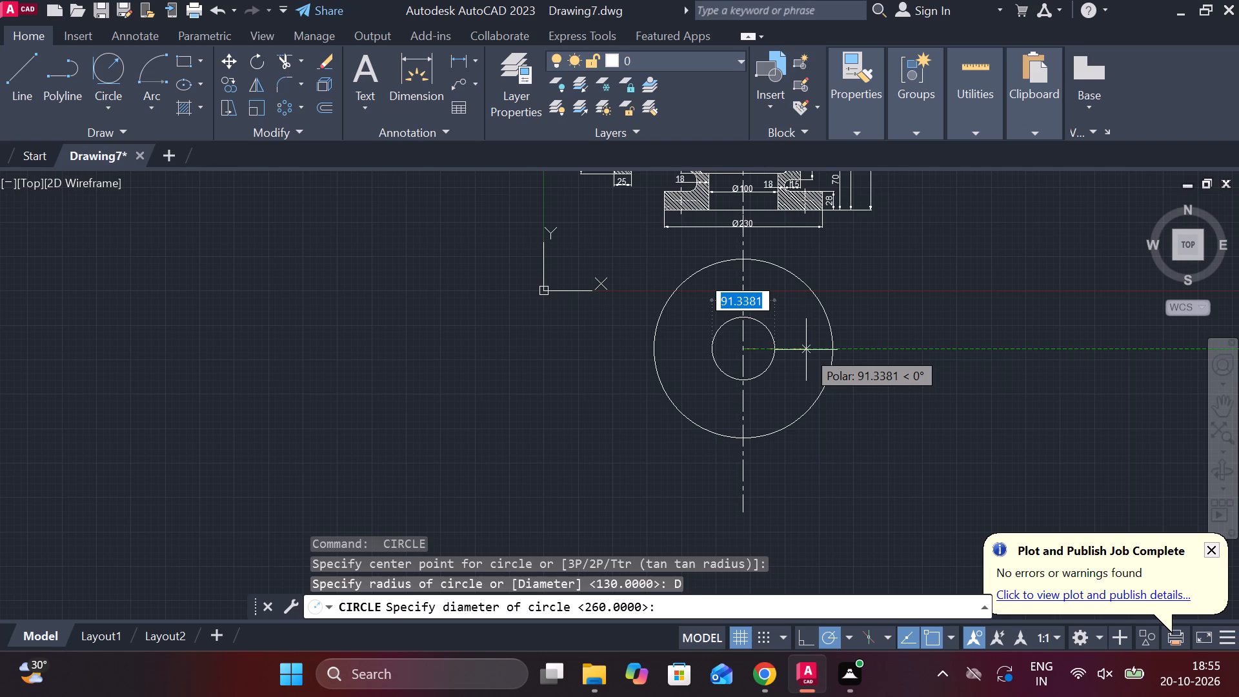
pyautogui.write('210')
pyautogui.press('Return')
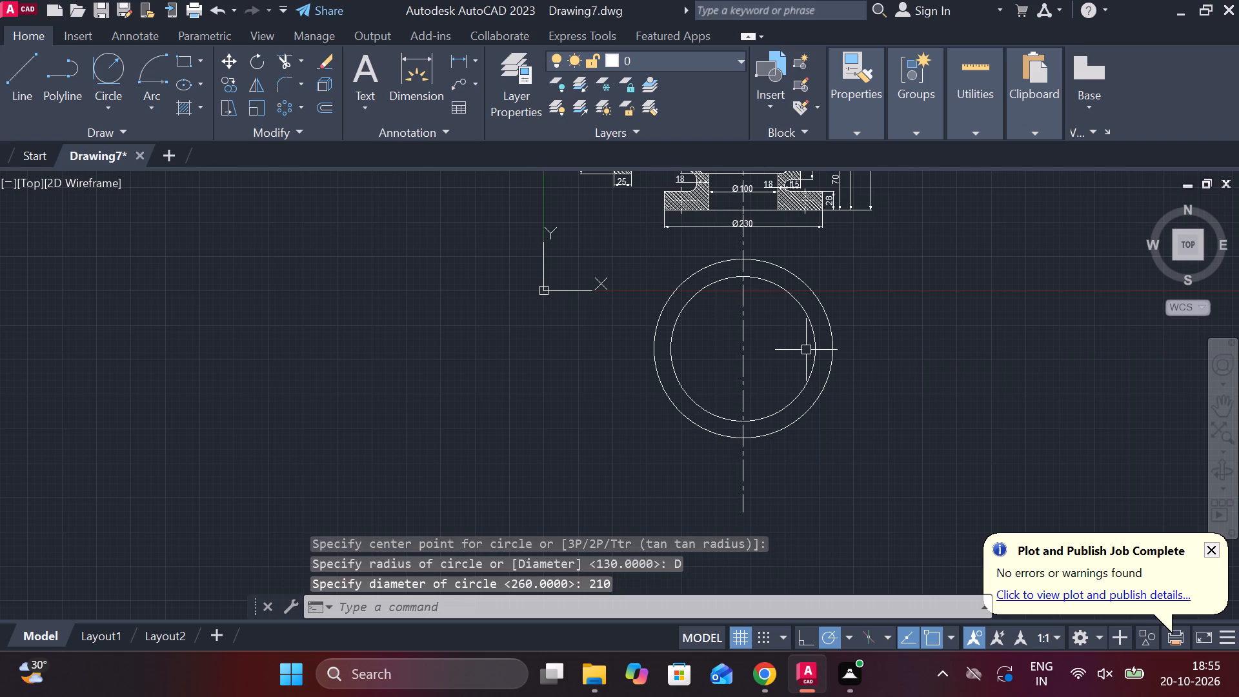
# Draw a circle of diameter 140 concentric with the 260 and 210 circles.
pyautogui.press('space')
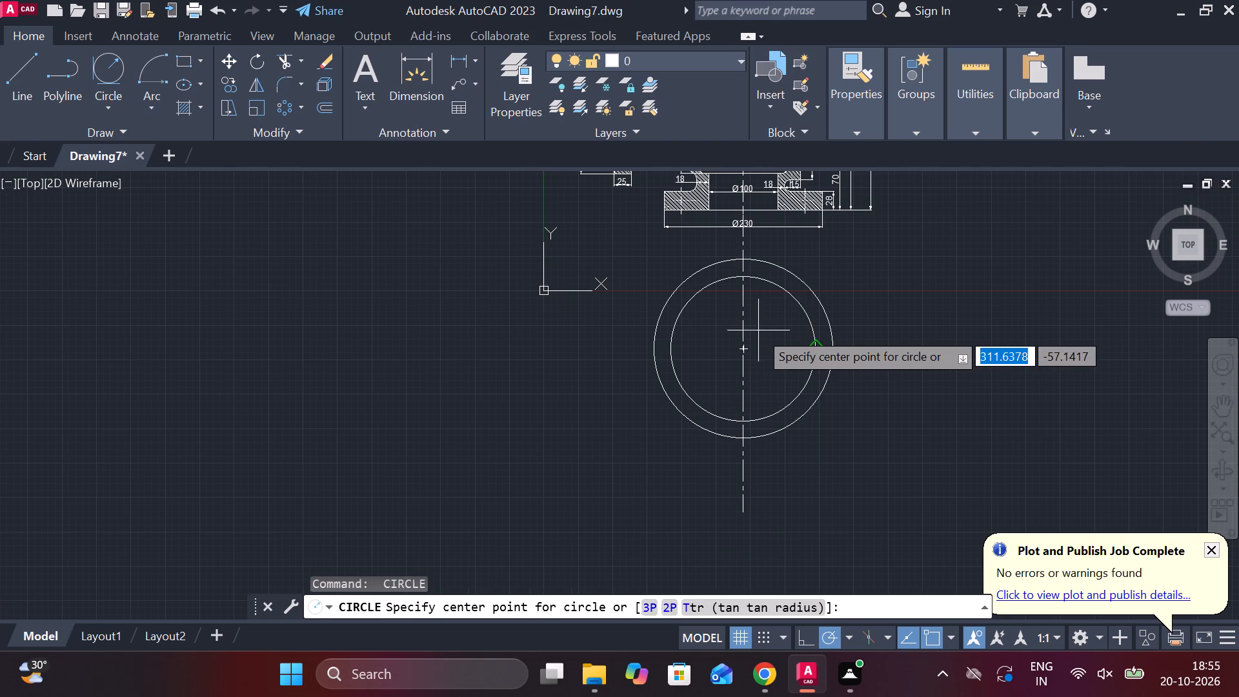
pyautogui.click(745, 350)
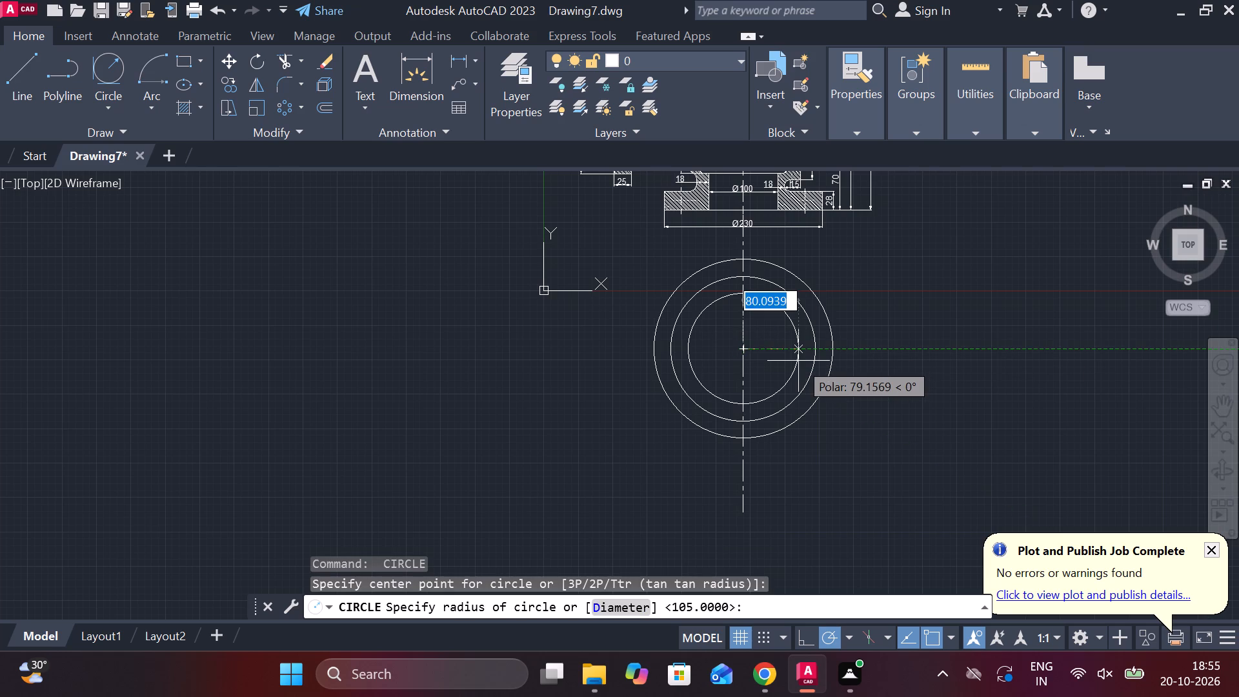
pyautogui.press('d')
pyautogui.press('space')
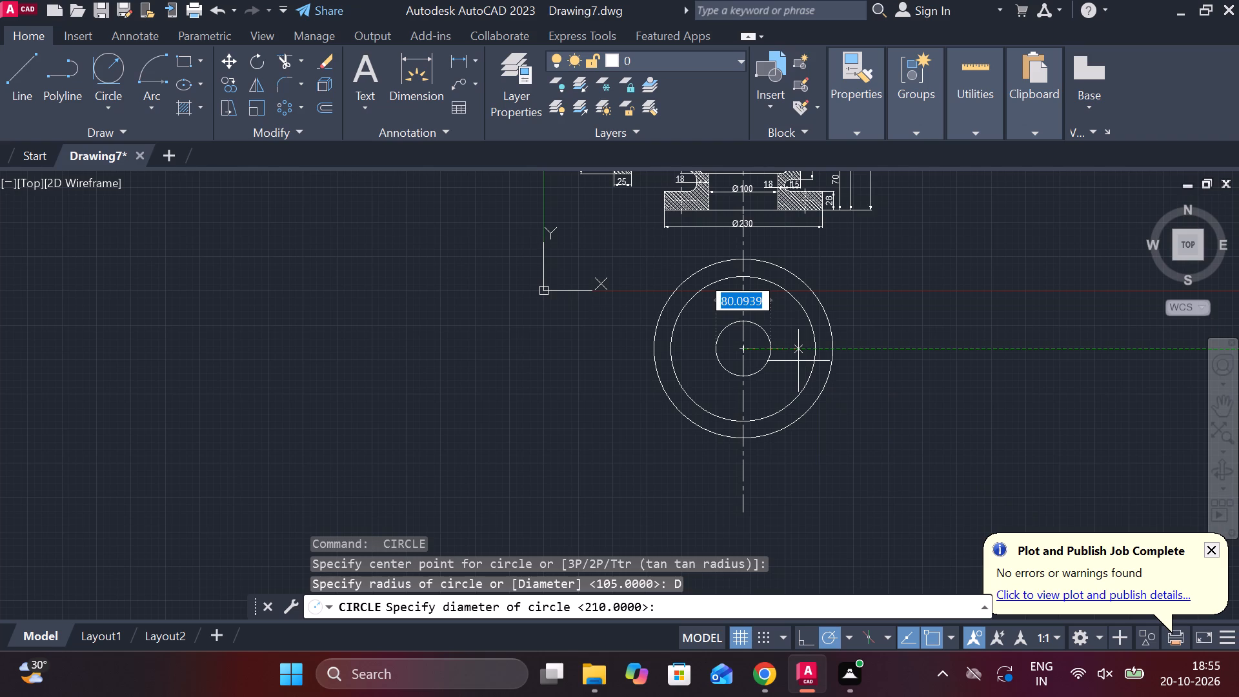
pyautogui.write('14')
pyautogui.press('0')
pyautogui.press('Return')
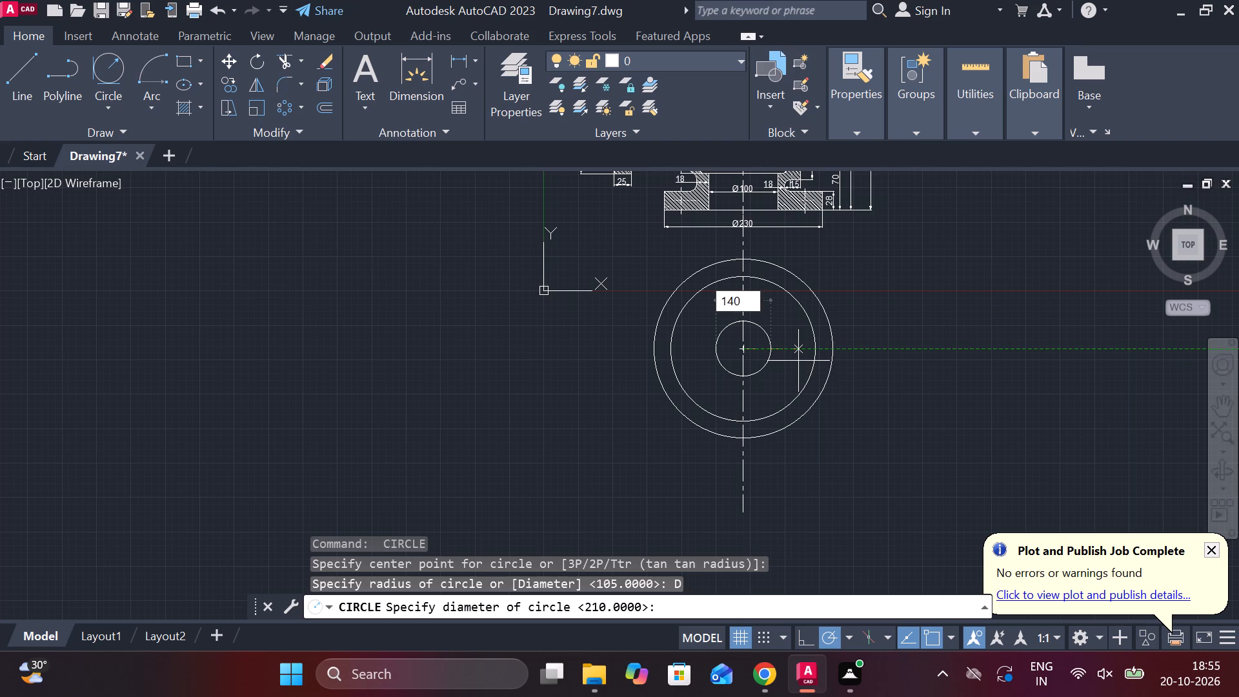
# Draw a circle of diameter 124 at the common centre of the concentric circles.
pyautogui.press('space')
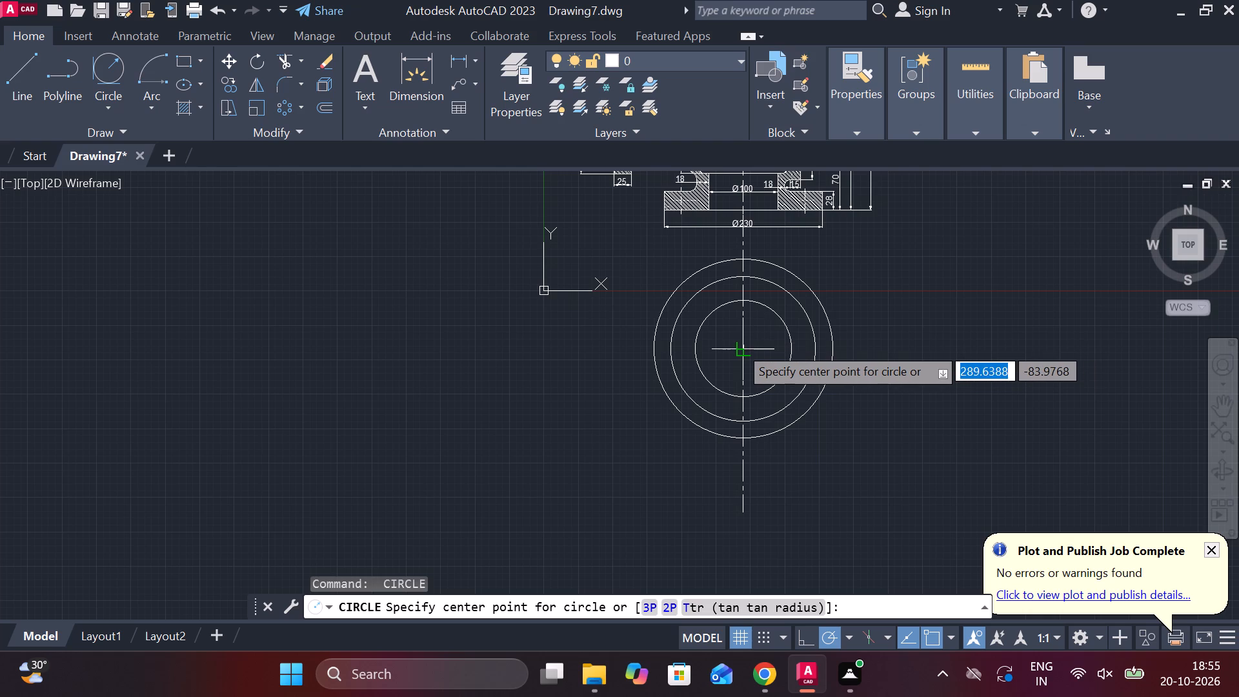
pyautogui.click(740, 345)
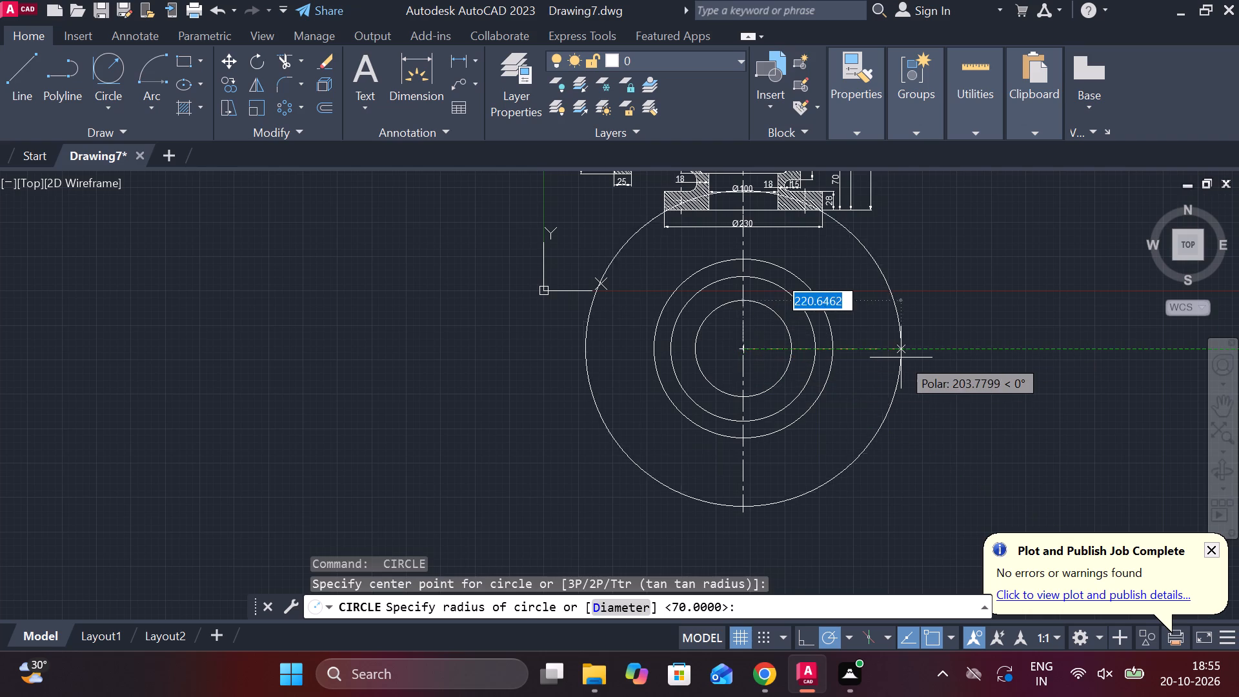
pyautogui.press('d')
pyautogui.press('Return')
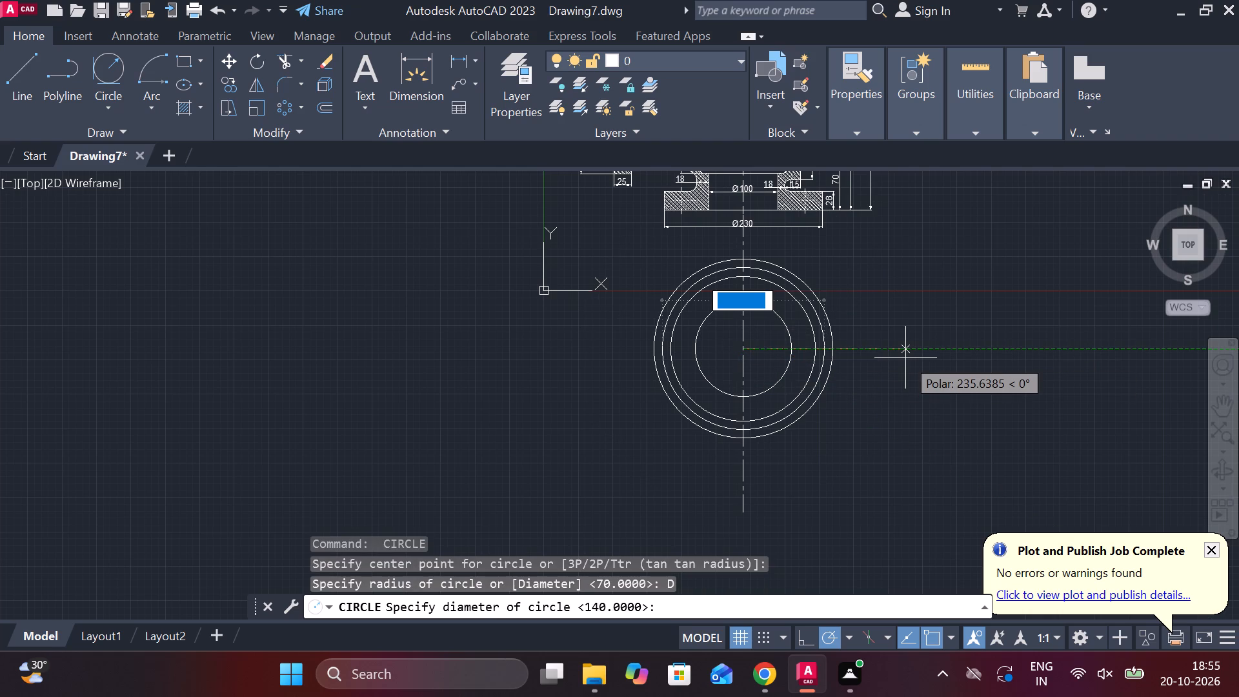
pyautogui.write('124')
pyautogui.press('Return')
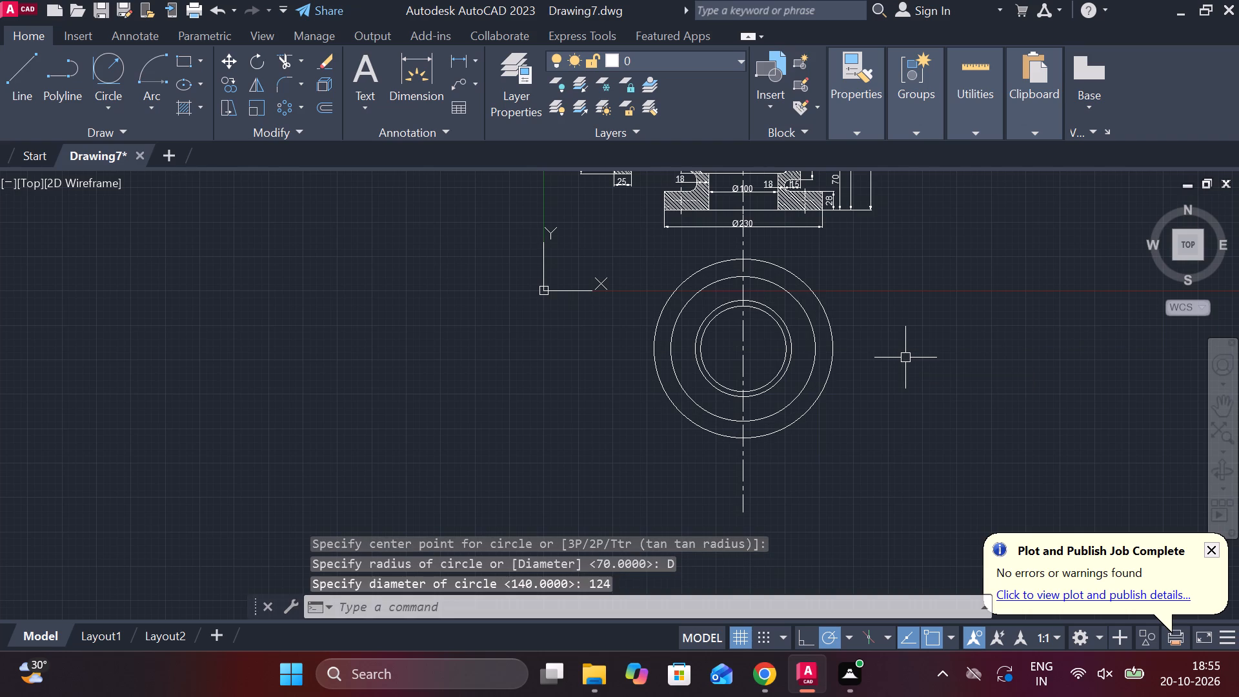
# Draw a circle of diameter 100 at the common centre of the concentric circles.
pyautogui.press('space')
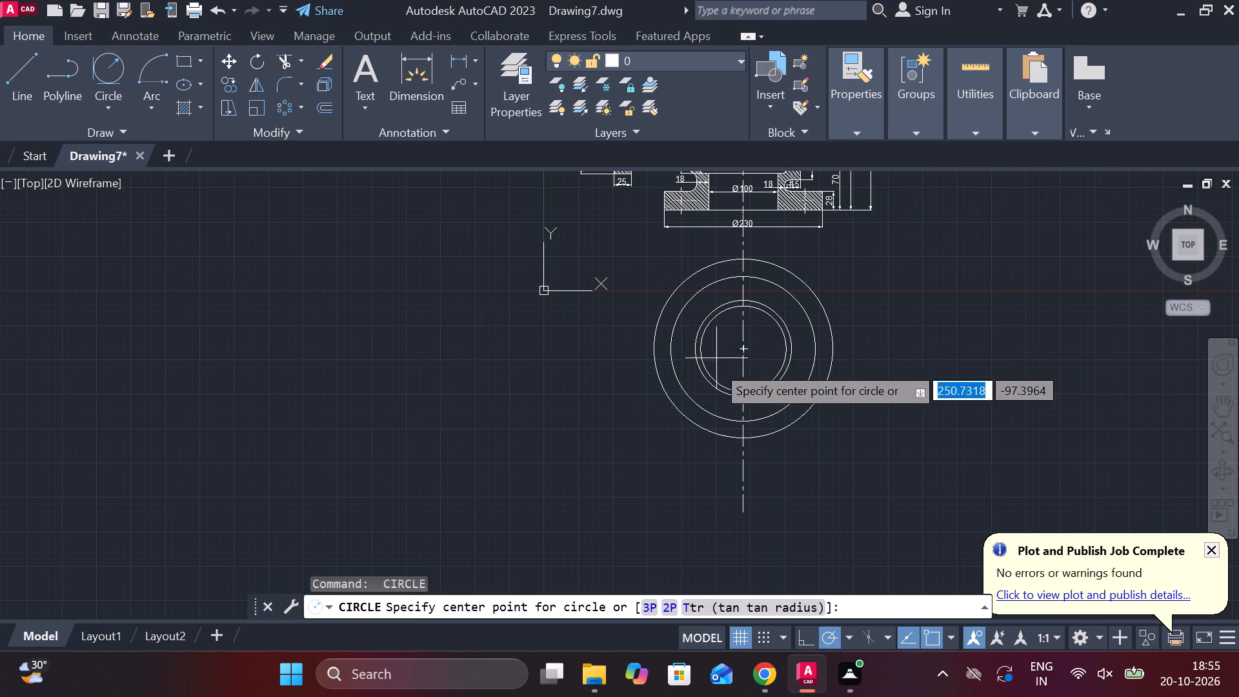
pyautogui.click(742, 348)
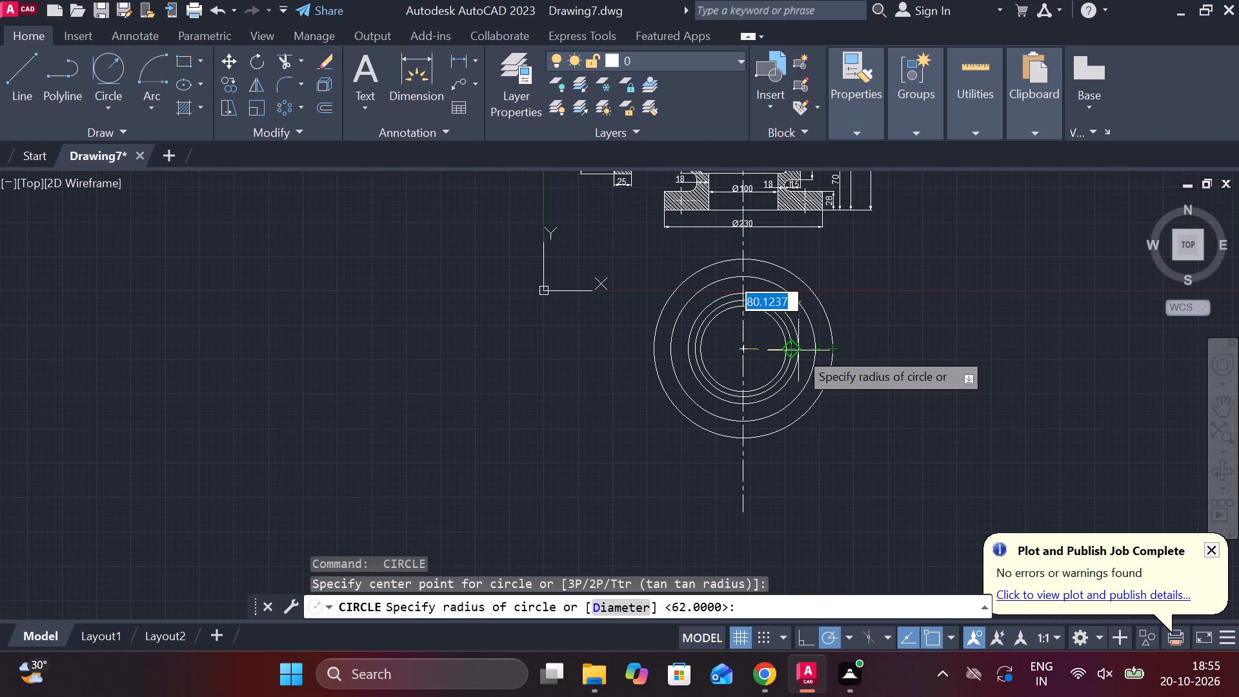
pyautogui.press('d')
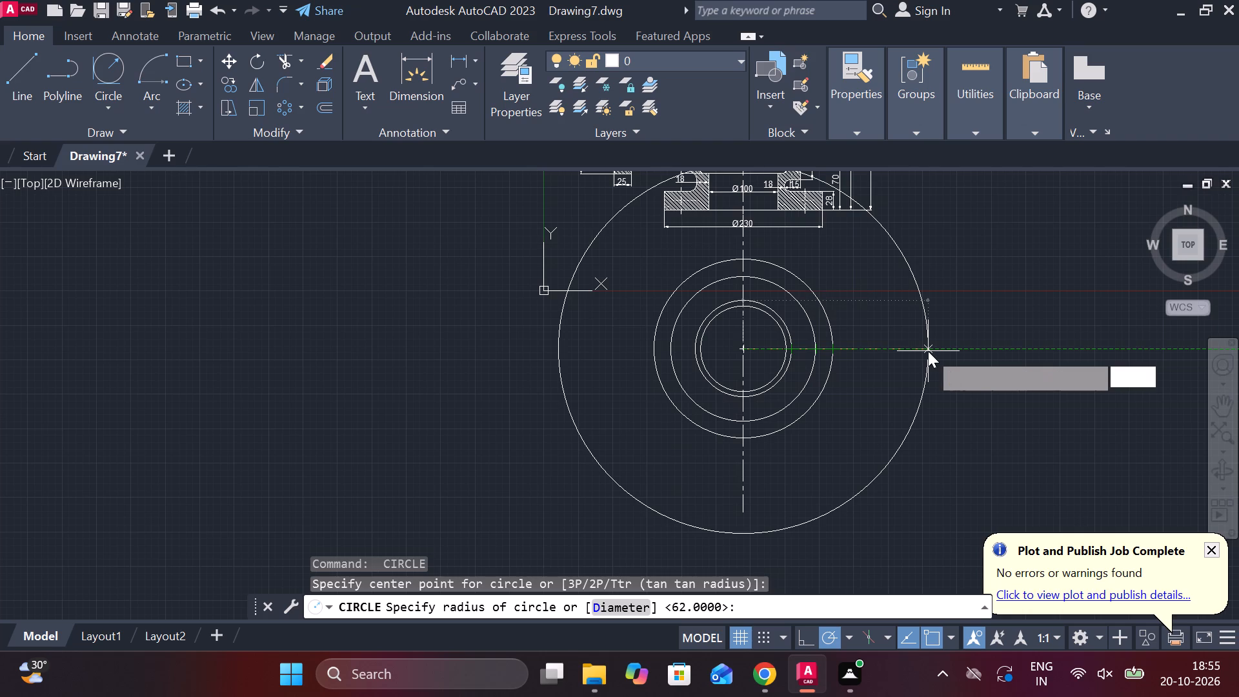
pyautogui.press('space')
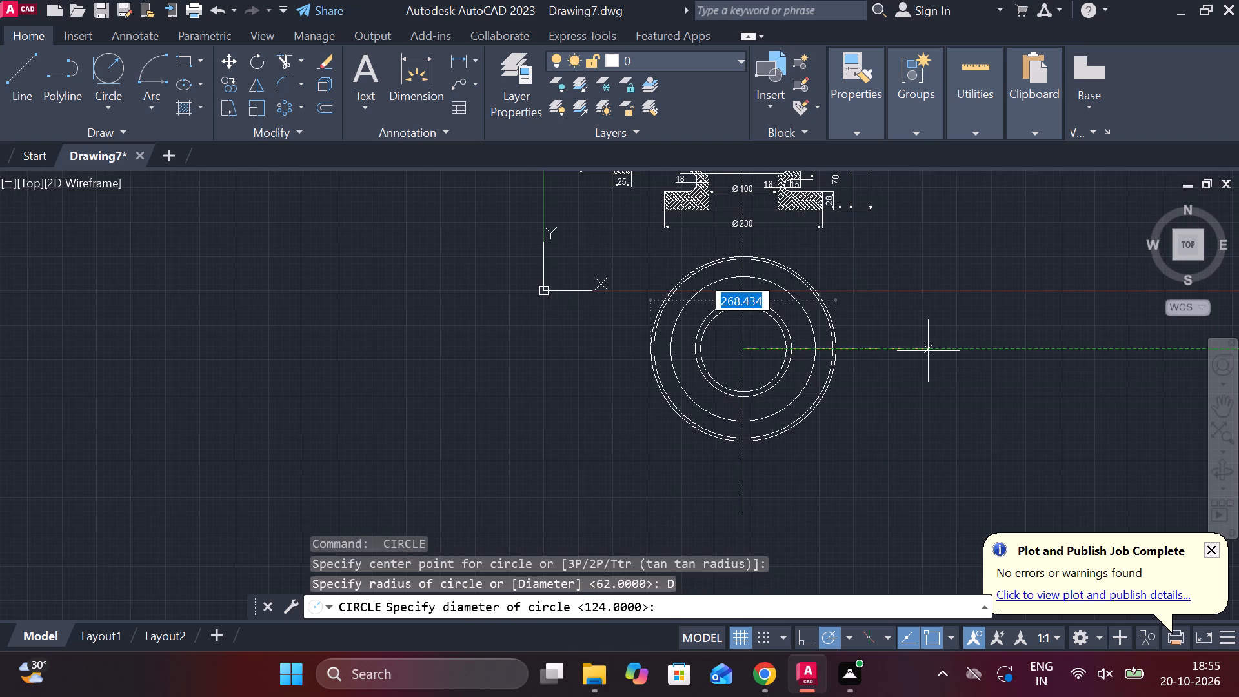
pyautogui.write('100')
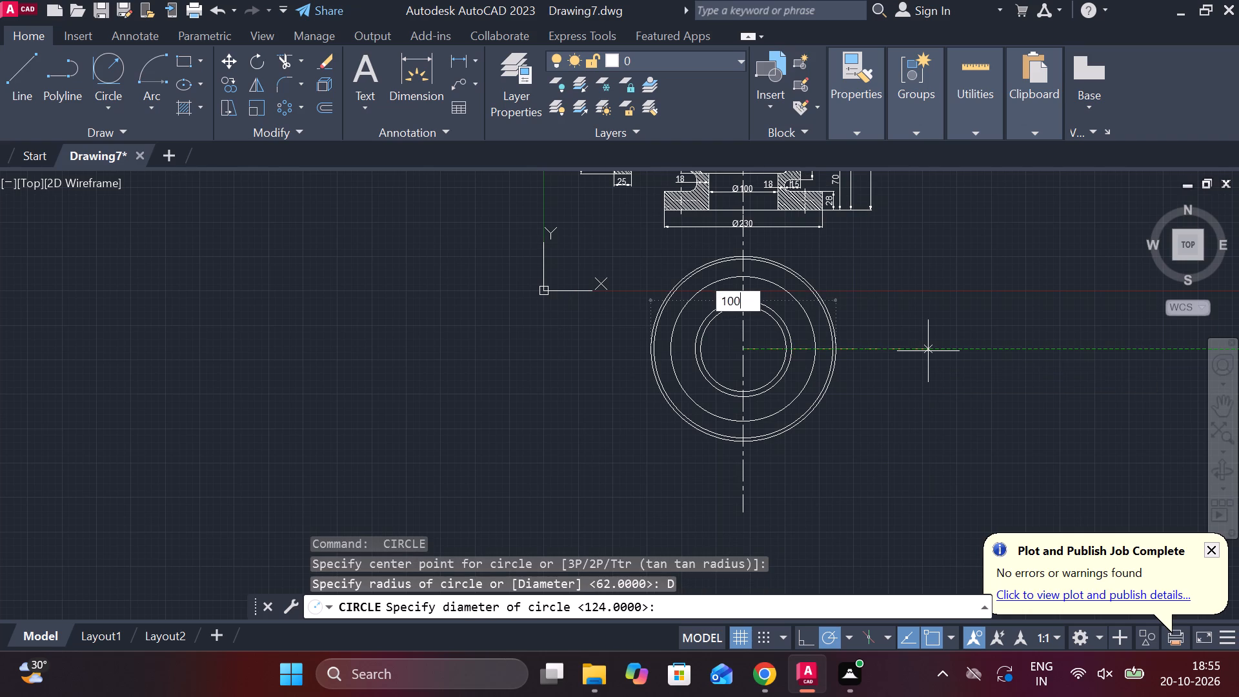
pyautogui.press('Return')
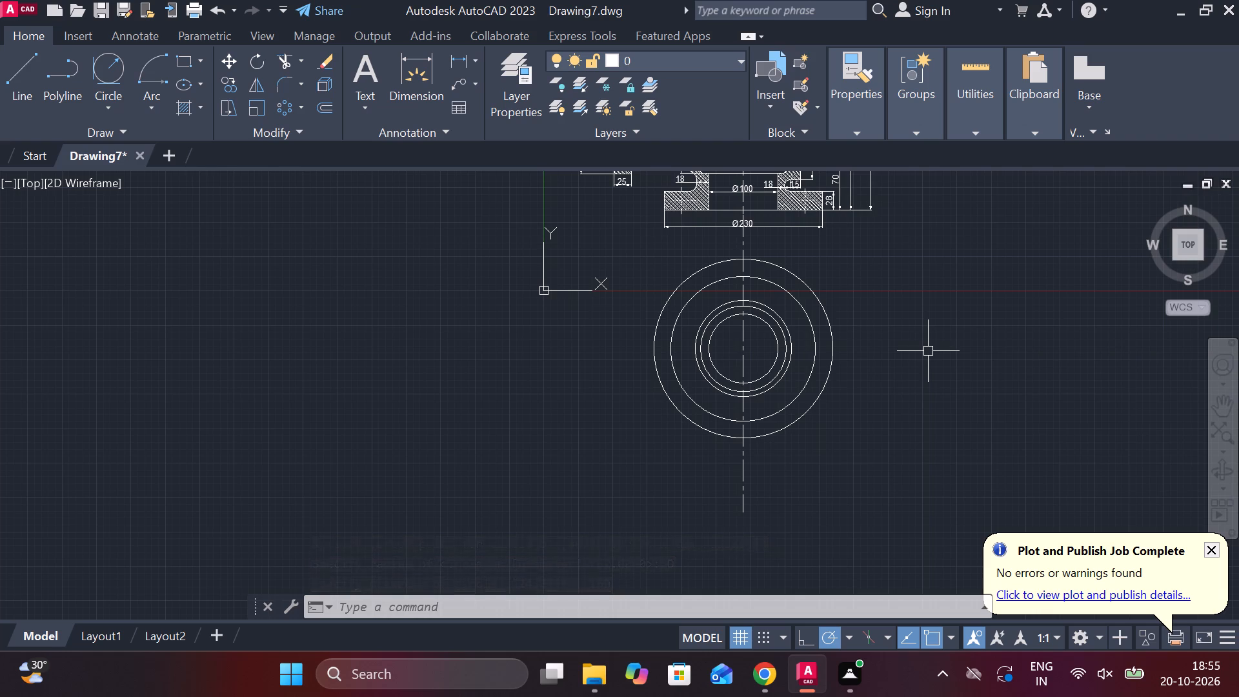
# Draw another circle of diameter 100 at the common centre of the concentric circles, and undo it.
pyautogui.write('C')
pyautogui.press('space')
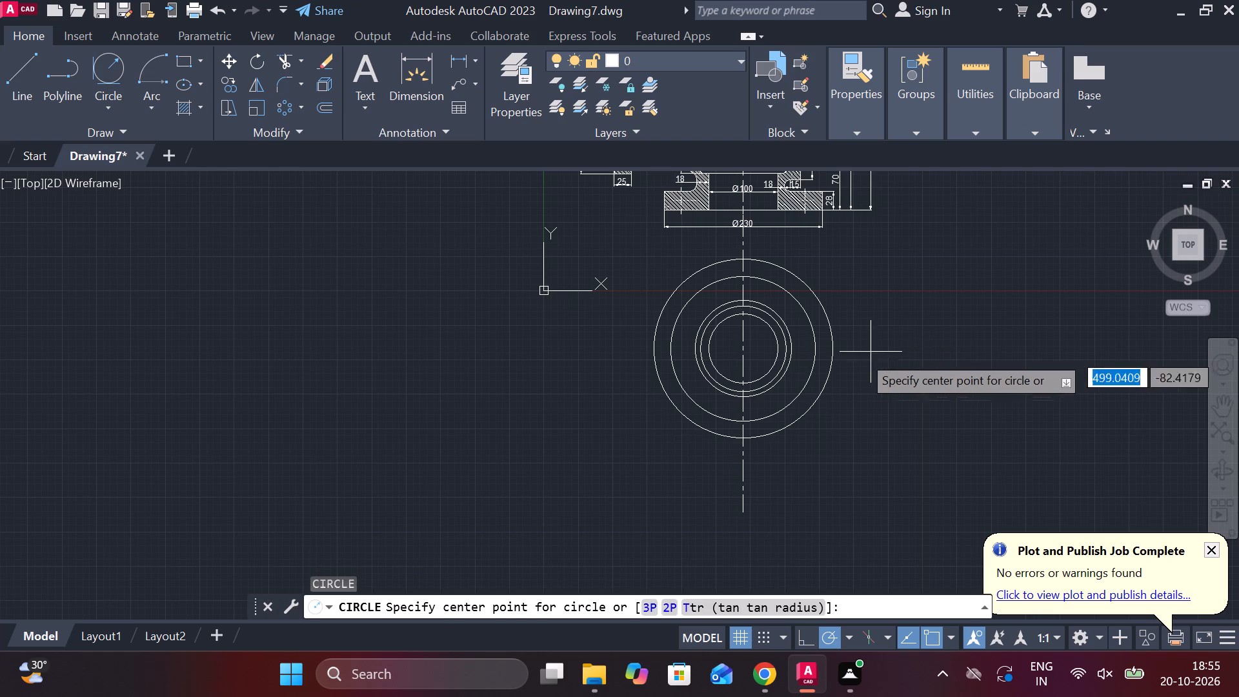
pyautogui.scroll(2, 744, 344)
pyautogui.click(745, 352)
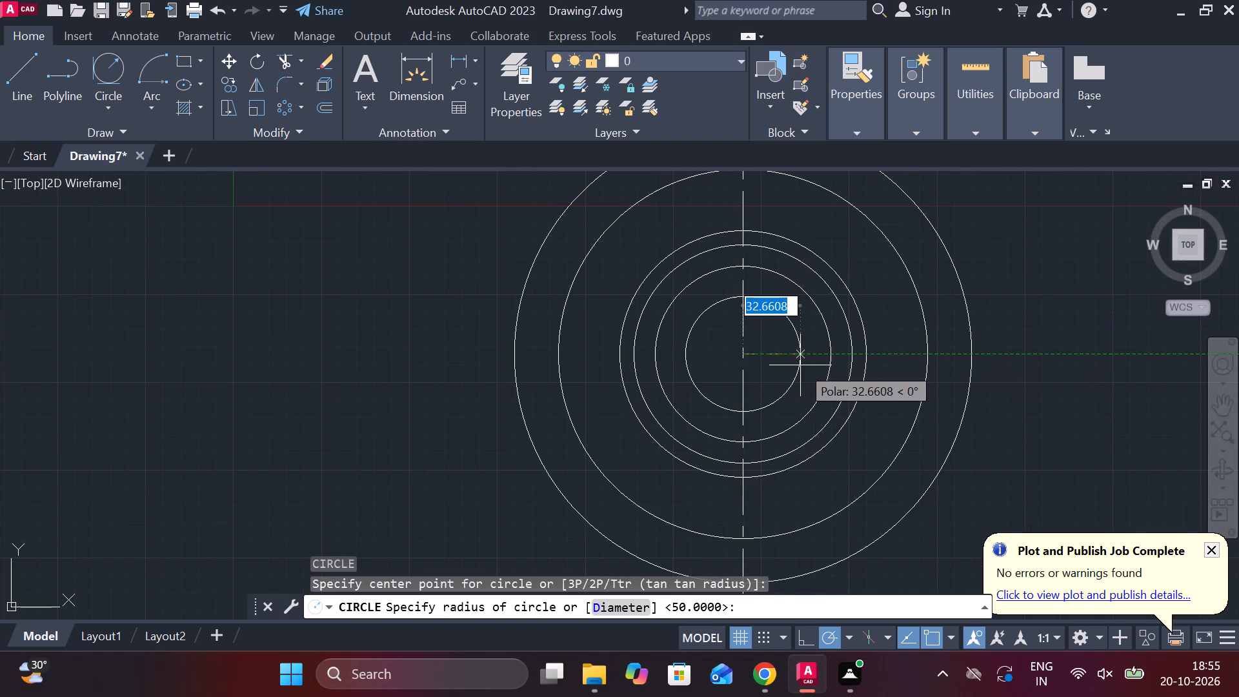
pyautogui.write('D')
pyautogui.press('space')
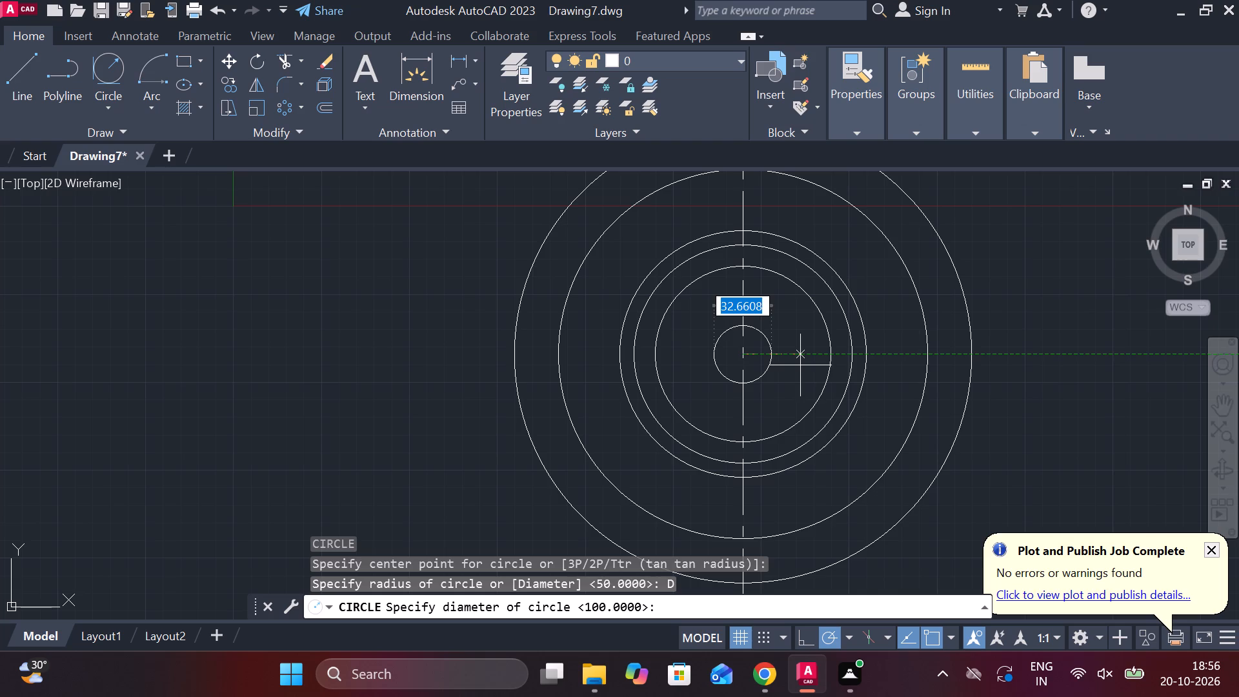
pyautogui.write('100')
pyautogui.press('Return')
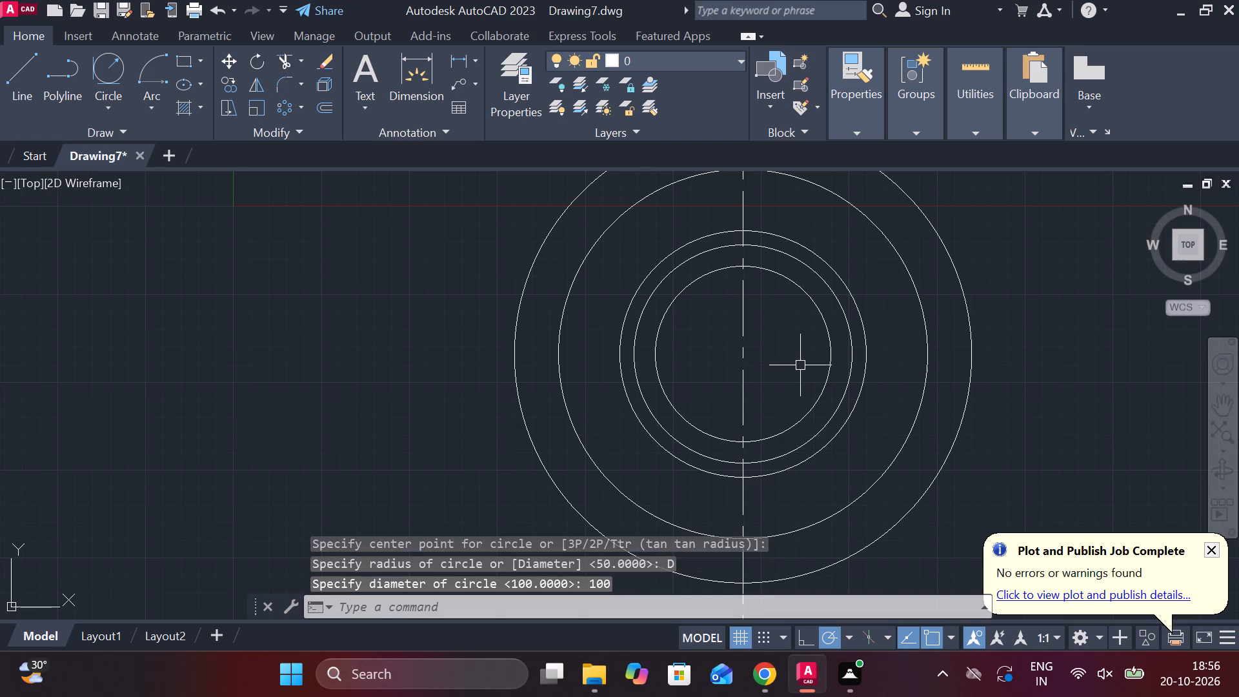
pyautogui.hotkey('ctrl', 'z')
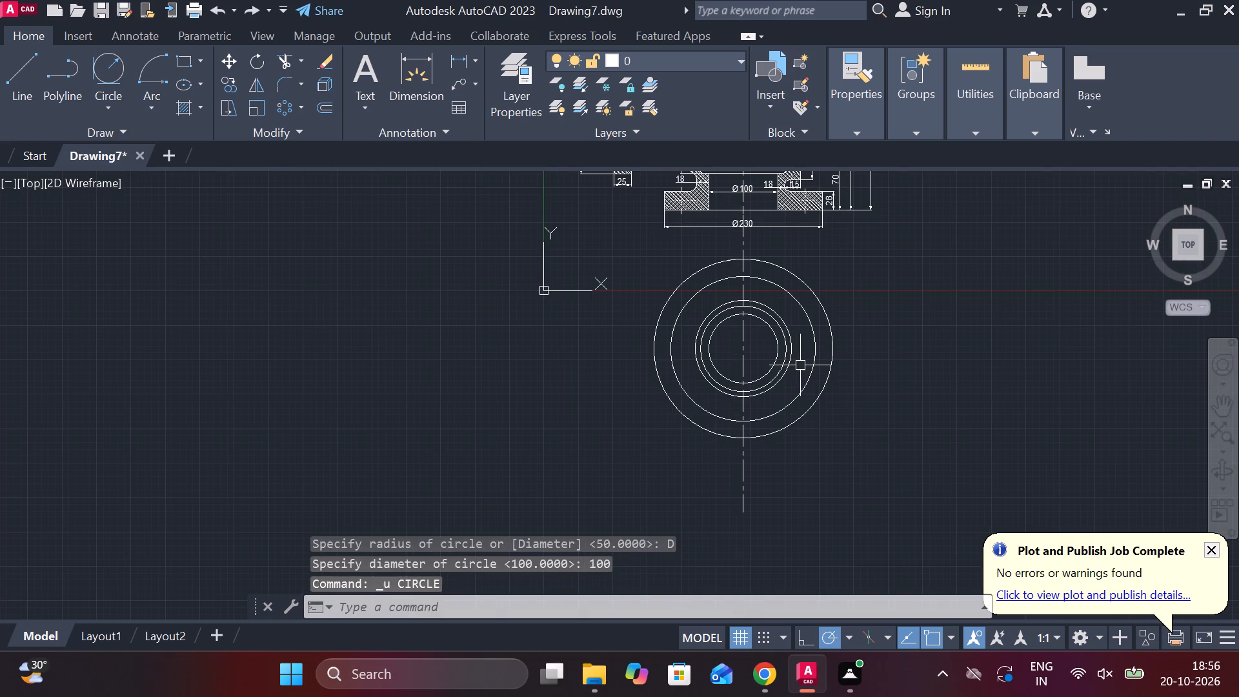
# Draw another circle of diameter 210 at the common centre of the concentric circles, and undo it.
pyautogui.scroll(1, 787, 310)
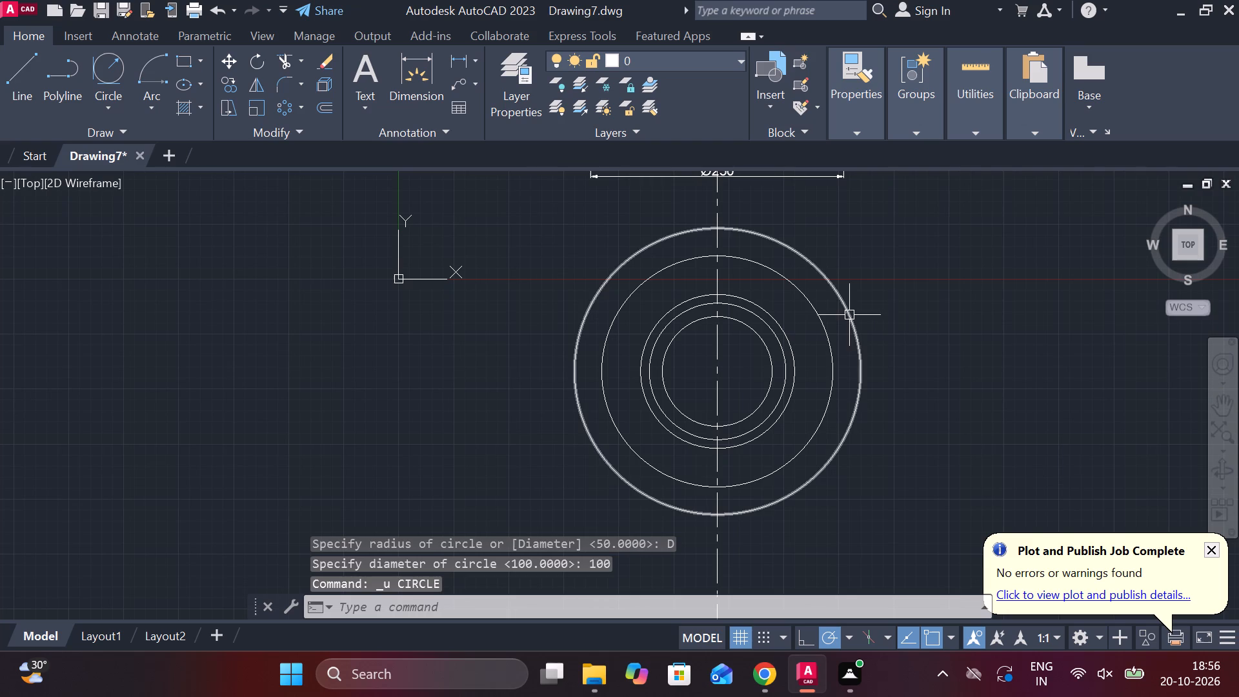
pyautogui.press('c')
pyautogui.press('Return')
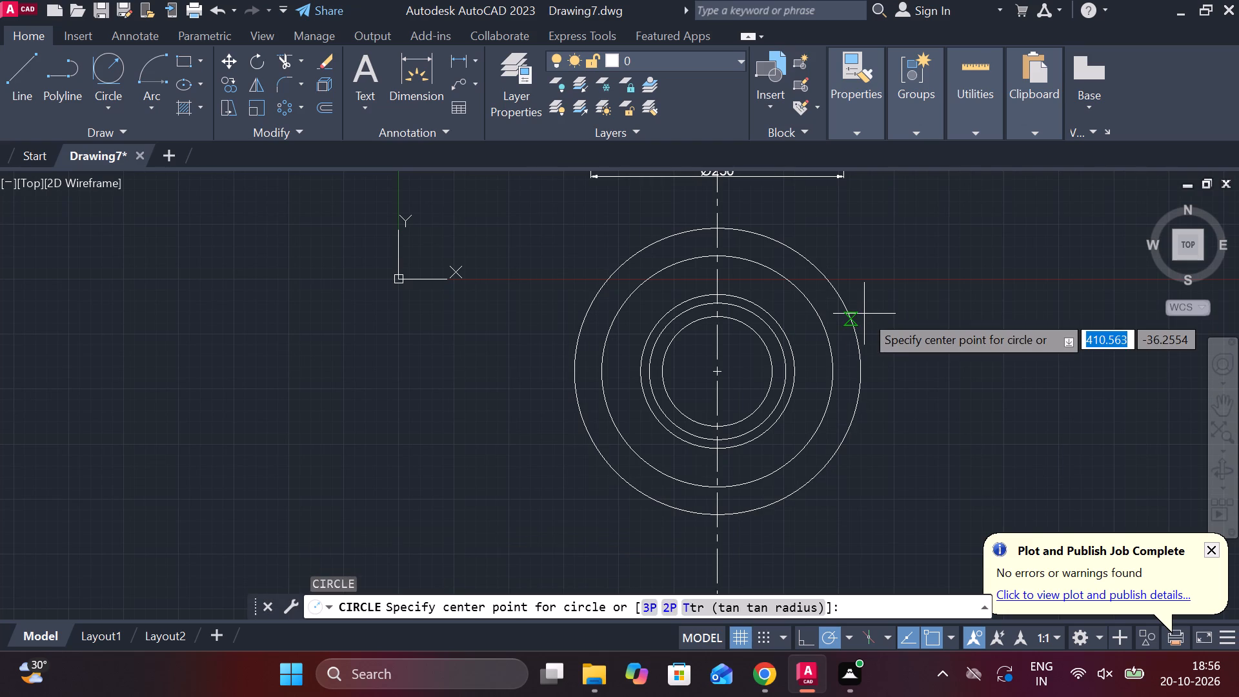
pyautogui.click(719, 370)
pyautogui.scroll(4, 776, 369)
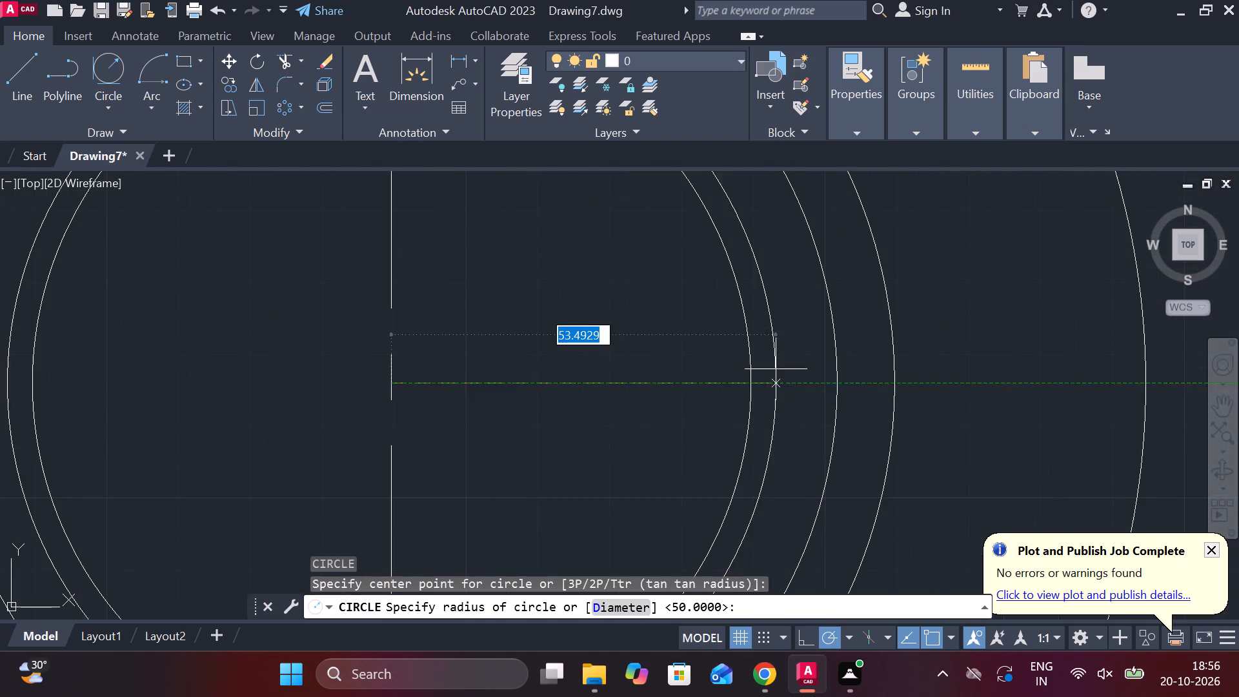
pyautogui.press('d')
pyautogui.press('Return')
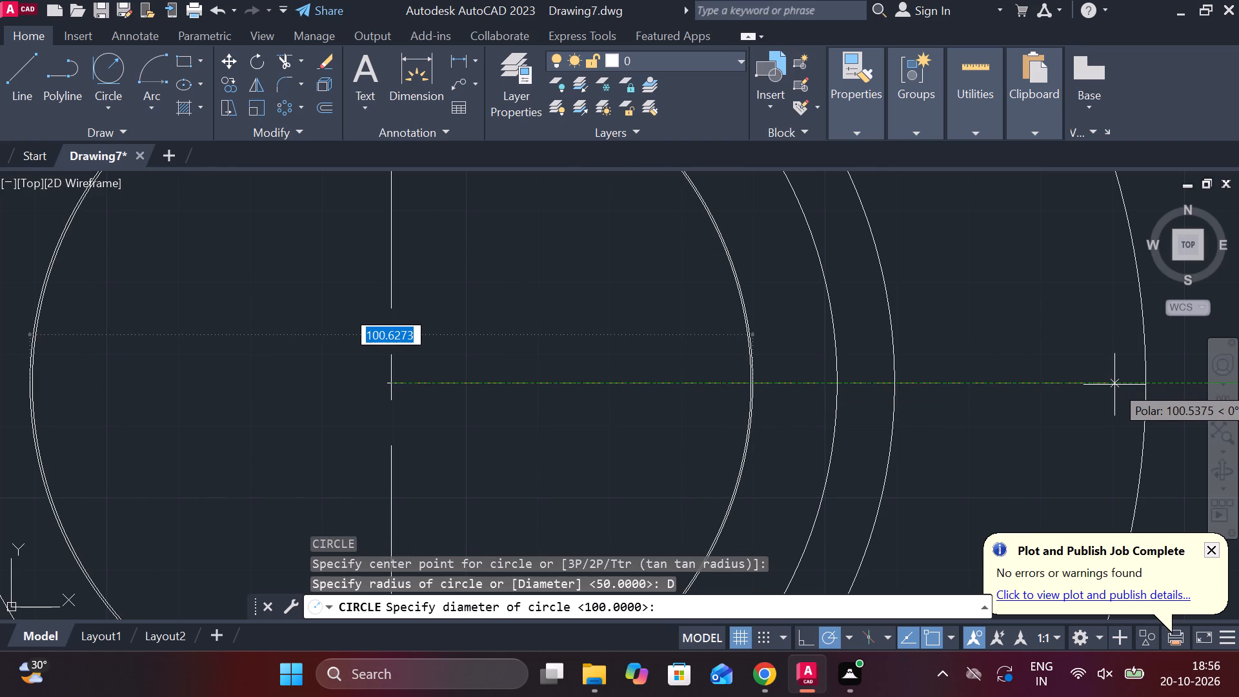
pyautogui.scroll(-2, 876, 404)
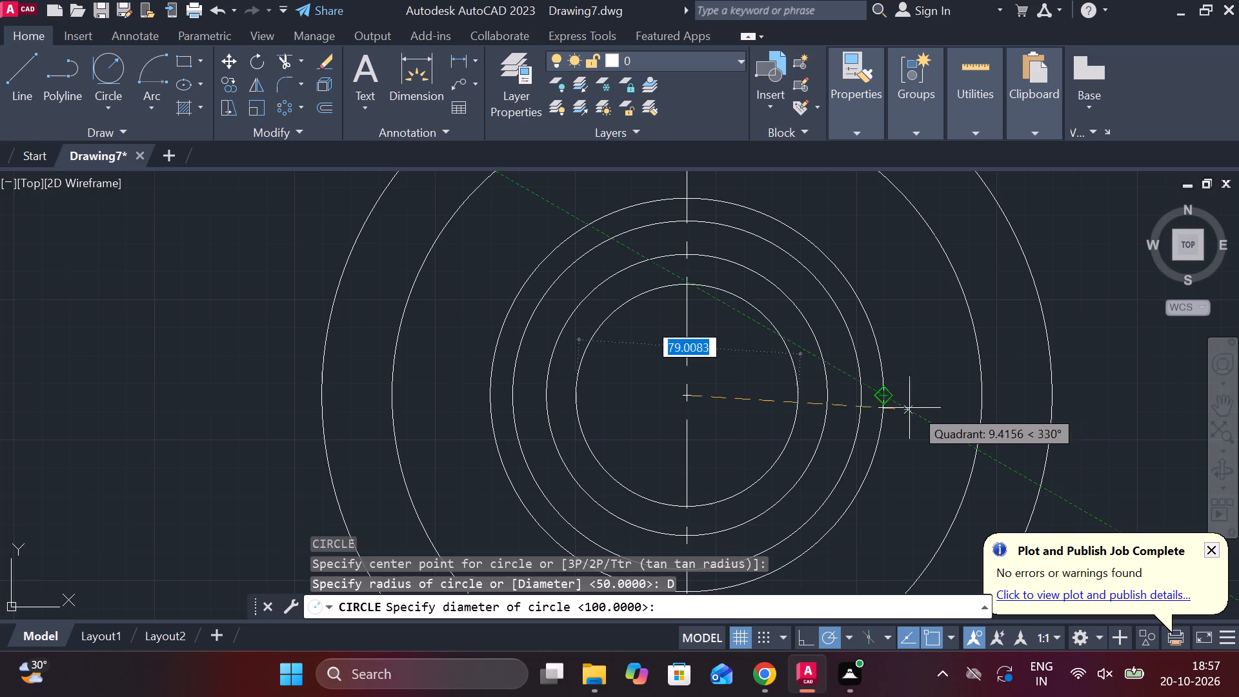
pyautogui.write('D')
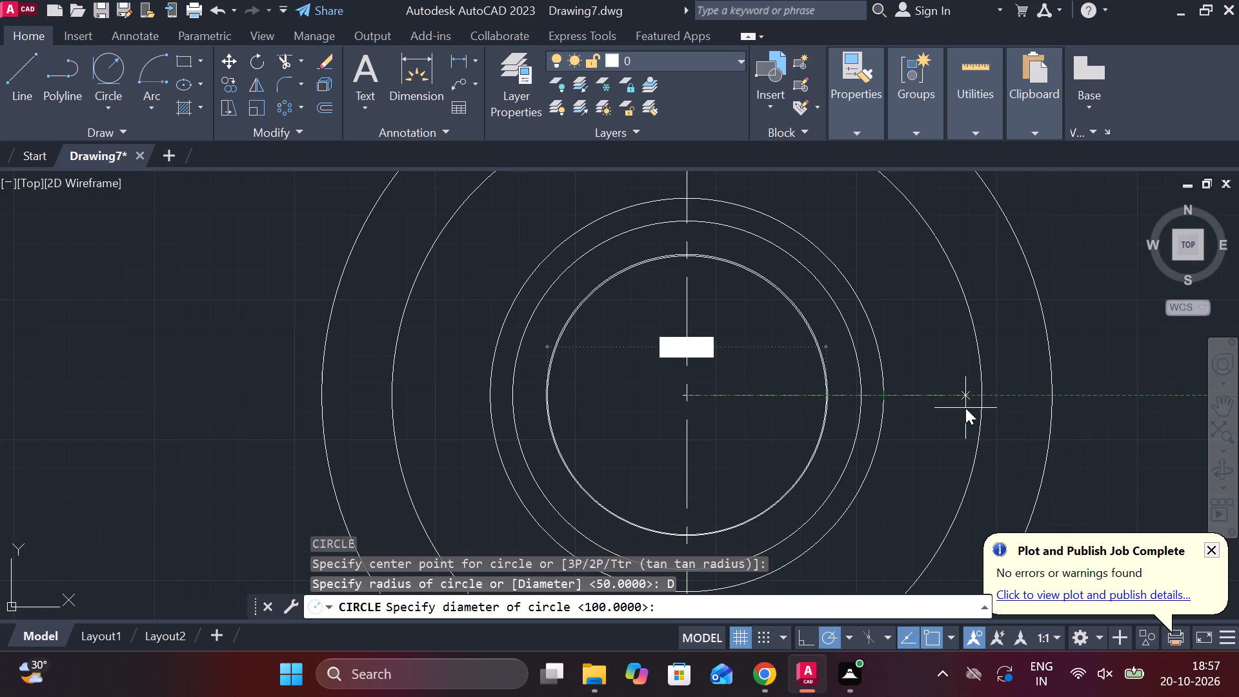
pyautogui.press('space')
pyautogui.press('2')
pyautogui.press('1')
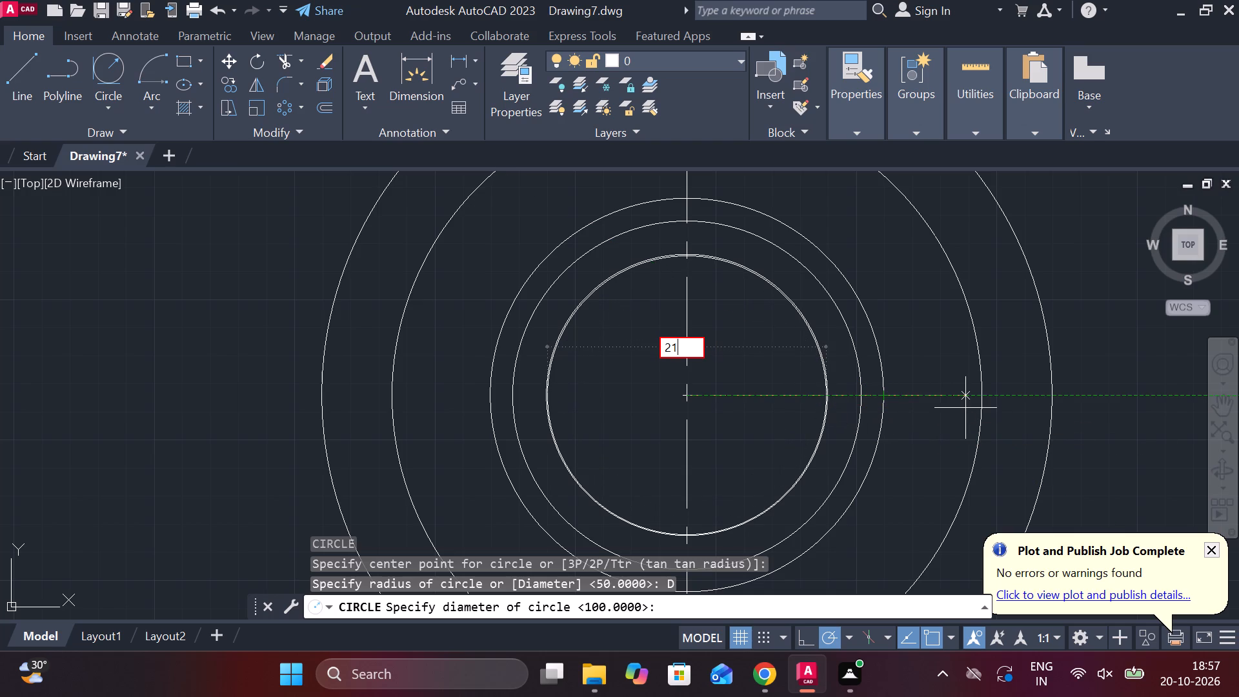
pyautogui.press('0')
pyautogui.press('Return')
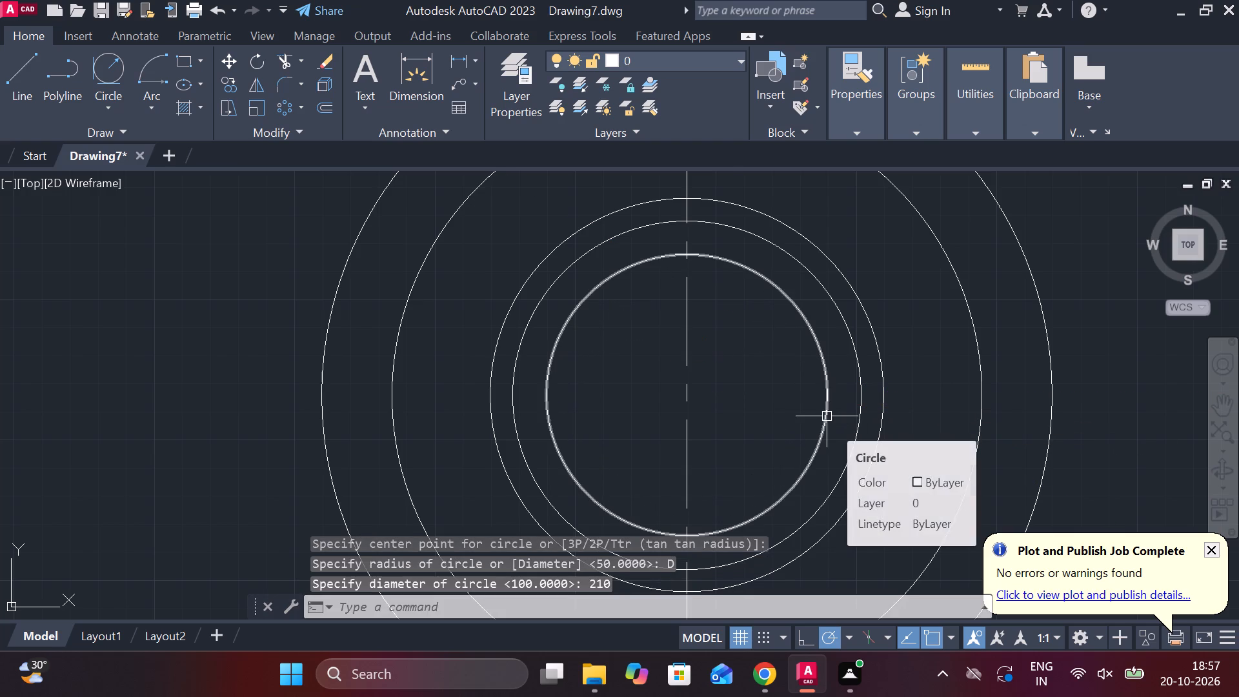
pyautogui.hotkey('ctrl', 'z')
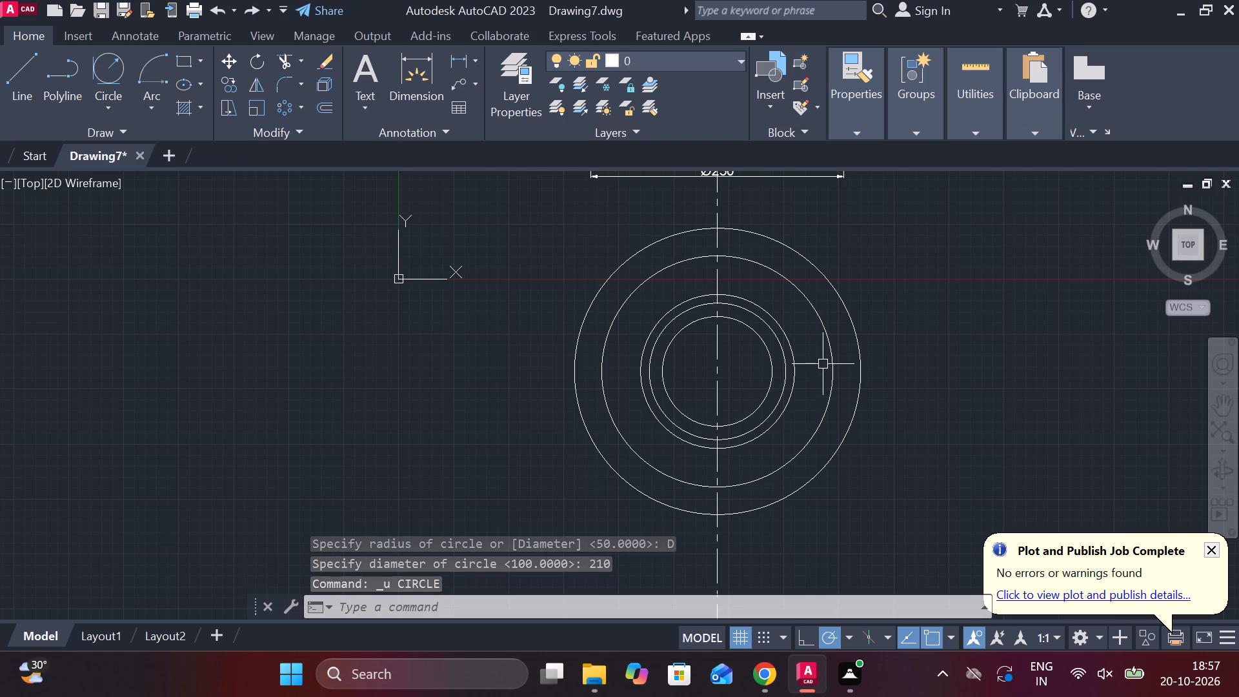
# Erase the three inner concentric circles of diameters 140, 124 and 100.
pyautogui.click(796, 409)
pyautogui.click(745, 371)
pyautogui.write('E')
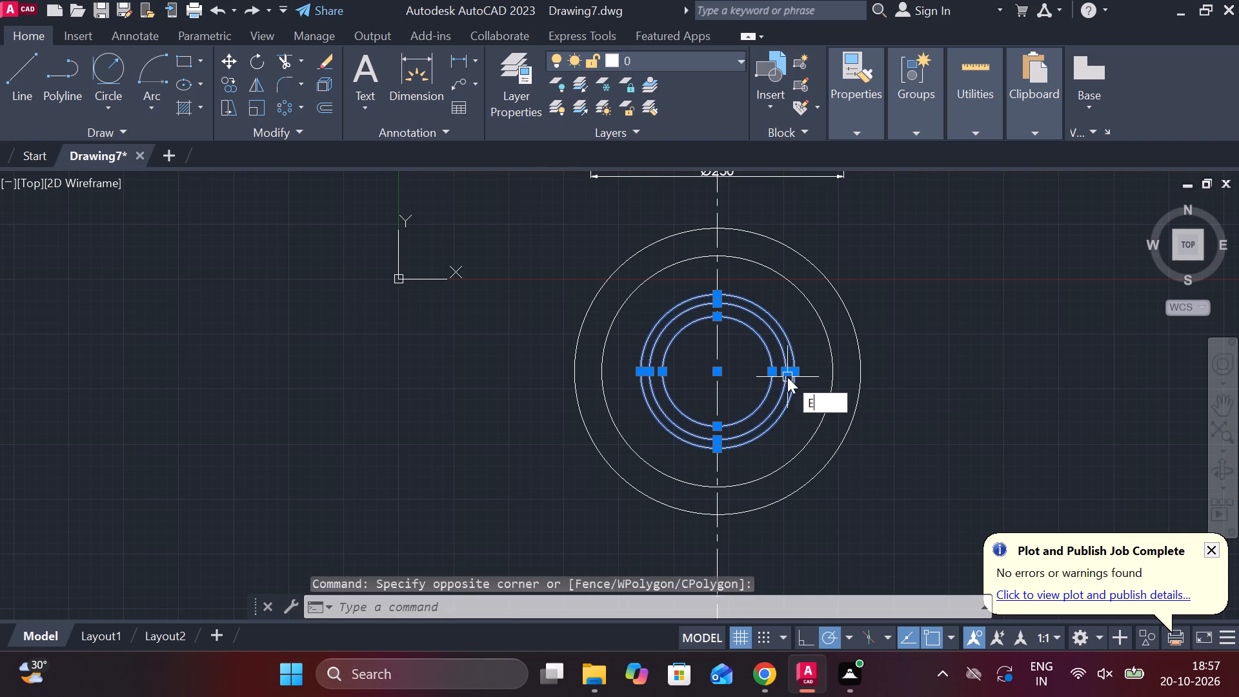
pyautogui.press('space')
# Draw a line from the circles' common centre at 30° up to the right, ending beyond the 260-diameter circle, using 30° polar tracking.
pyautogui.press('l')
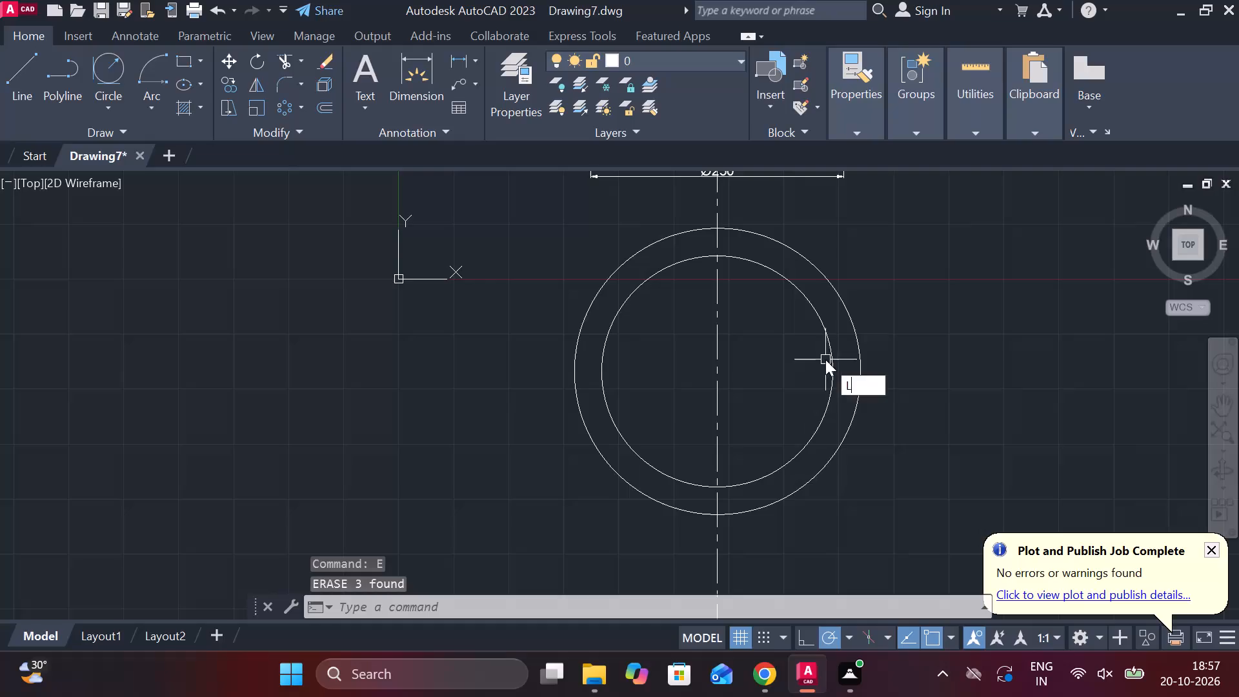
pyautogui.press('Return')
pyautogui.click(720, 371)
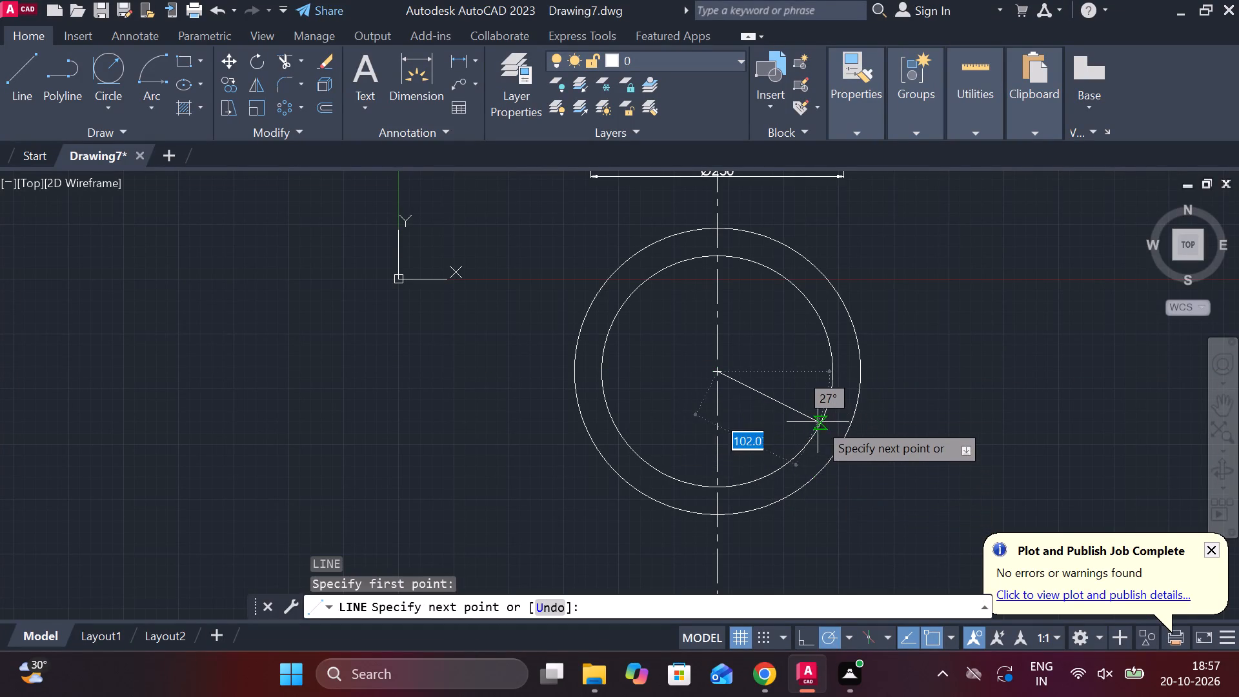
pyautogui.scroll(1, 818, 422)
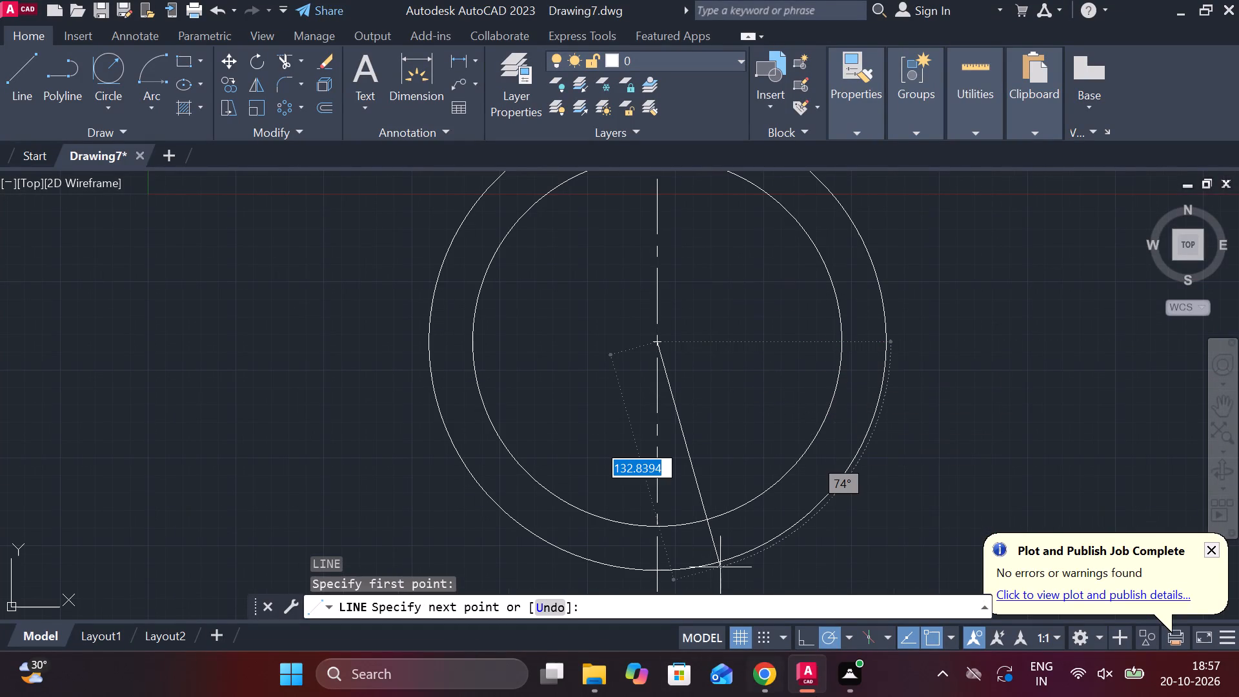
pyautogui.click(846, 636)
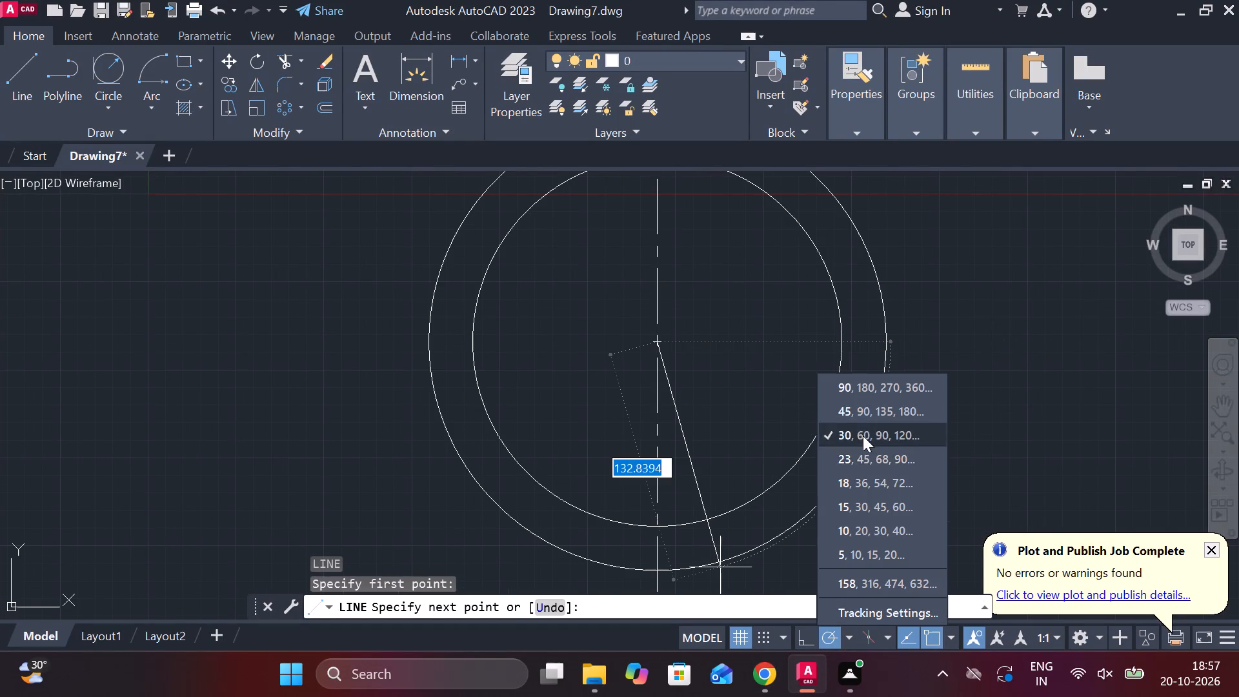
pyautogui.click(863, 436)
pyautogui.moveTo(904, 250); pyautogui.dragTo(849, 442, button='middle')
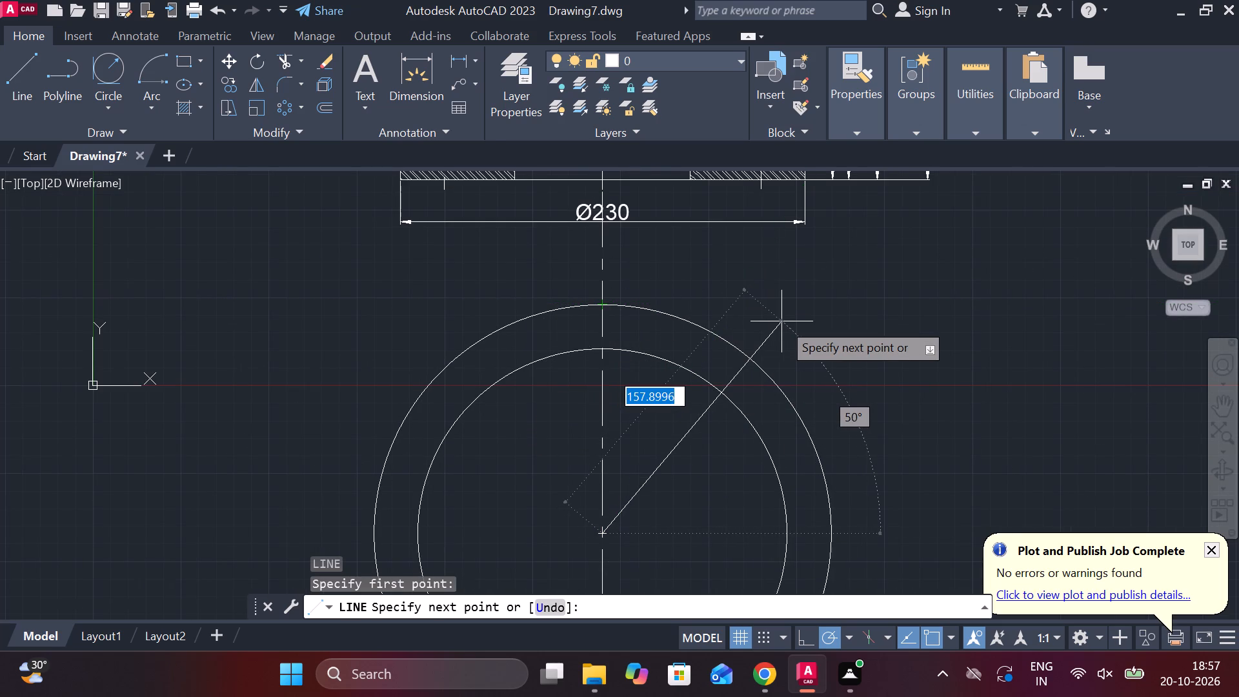
pyautogui.click(867, 388)
pyautogui.moveTo(905, 375); pyautogui.dragTo(869, 342, button='middle')
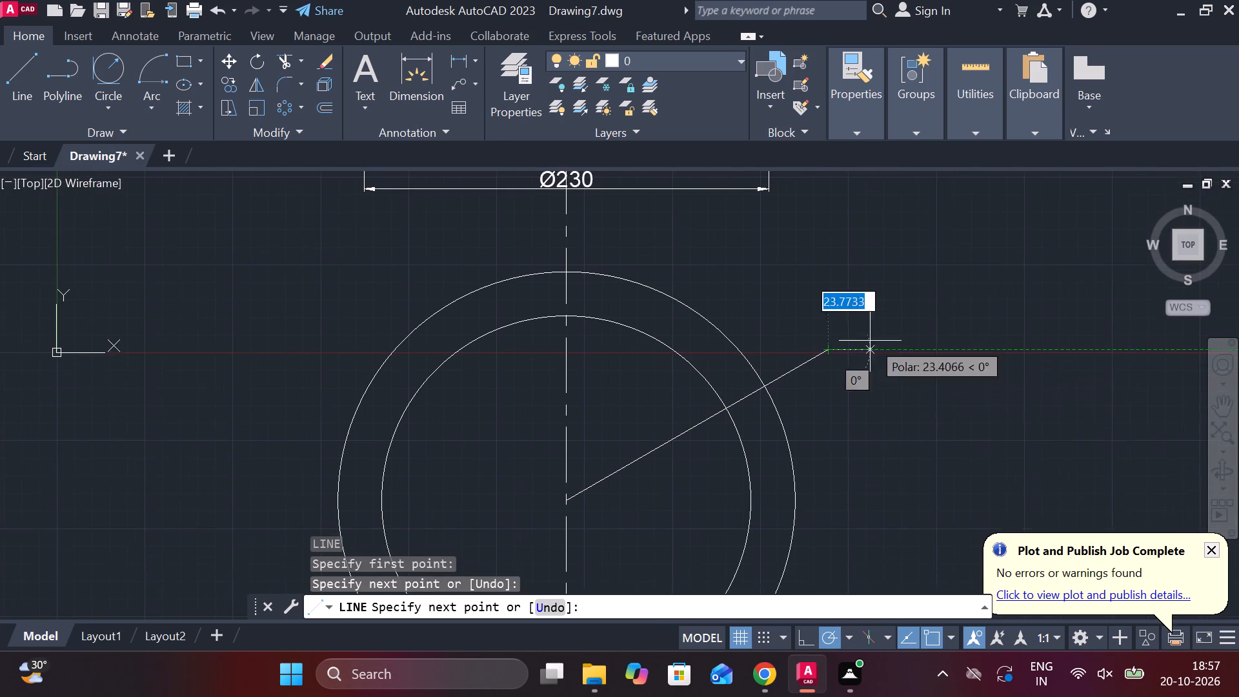
pyautogui.press('Escape')
# Draw a bolt-hole circle of diameter 20 where the 30° line crosses the 210-diameter circle.
pyautogui.write('C')
pyautogui.press('space')
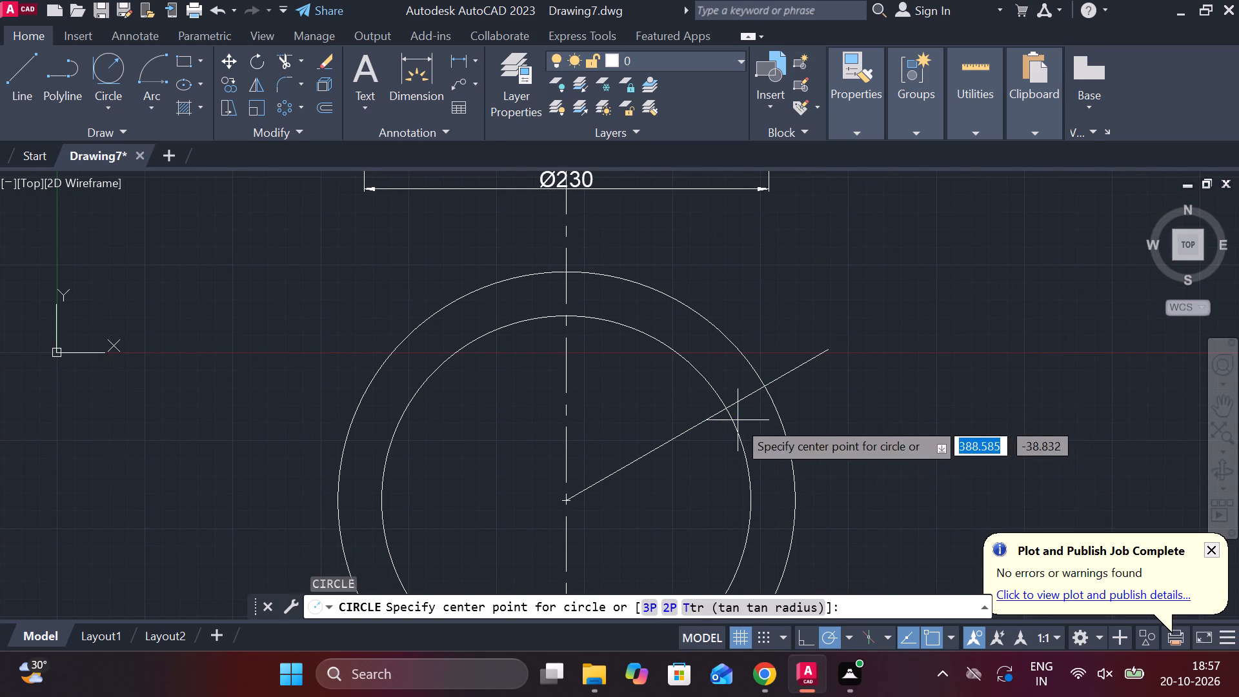
pyautogui.click(731, 410)
pyautogui.scroll(2, 733, 423)
pyautogui.write('D')
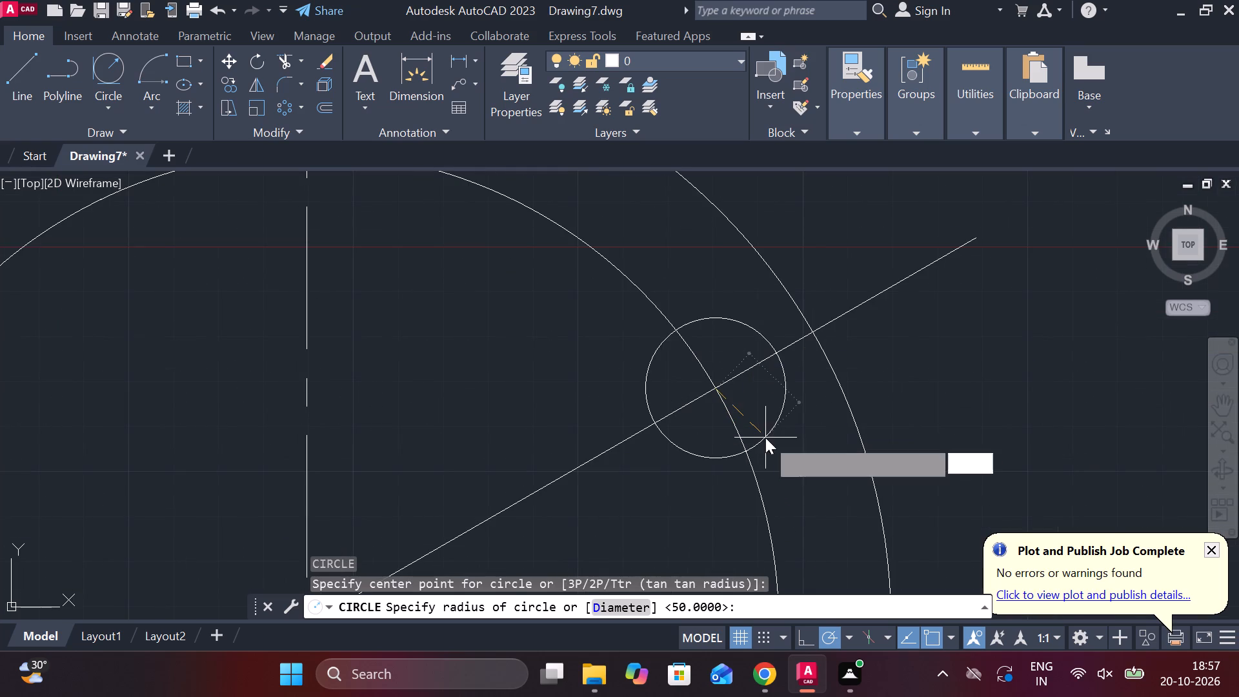
pyautogui.press('space')
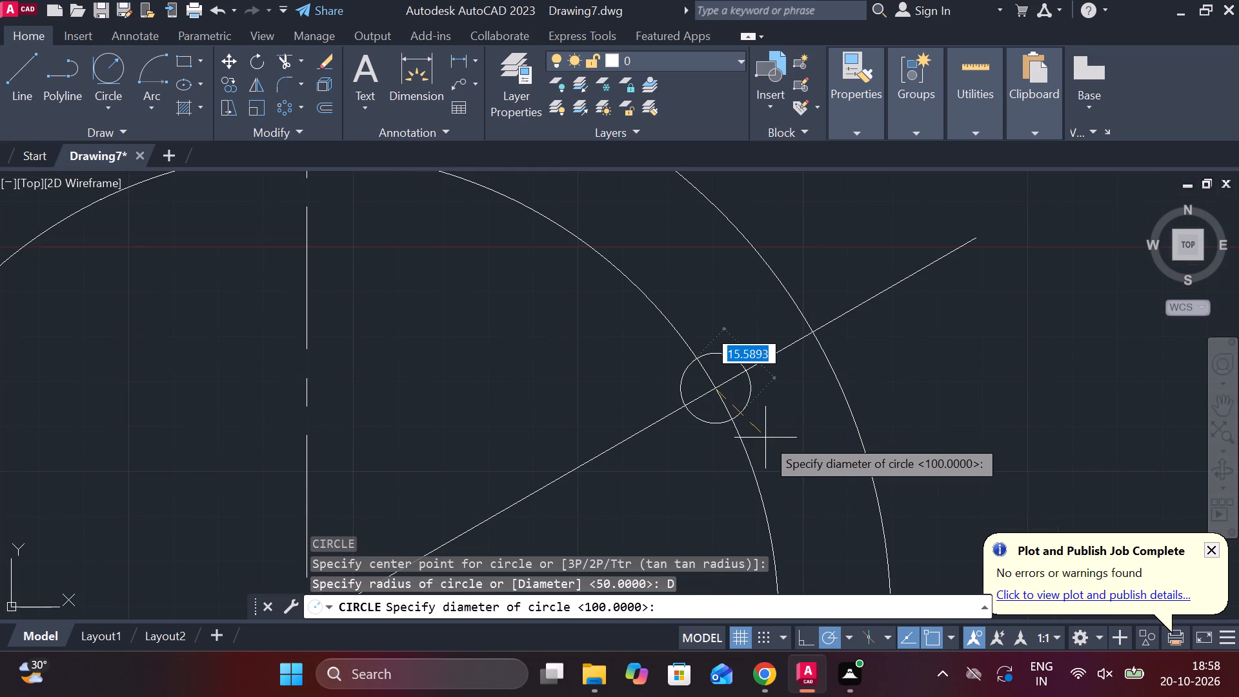
pyautogui.press('2')
pyautogui.press('0')
pyautogui.press('Return')
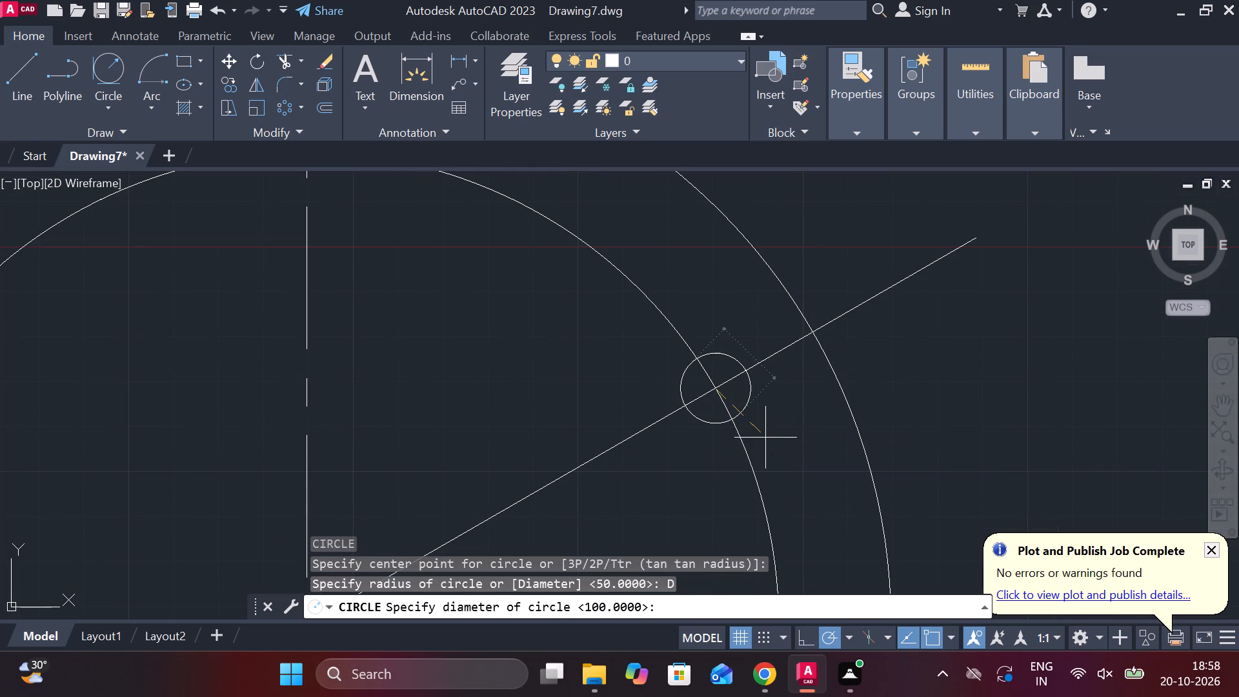
# Start a second circle, defined by diameter, at the centre of the 20-diameter bolt-hole circle.
pyautogui.scroll(-1, 765, 438)
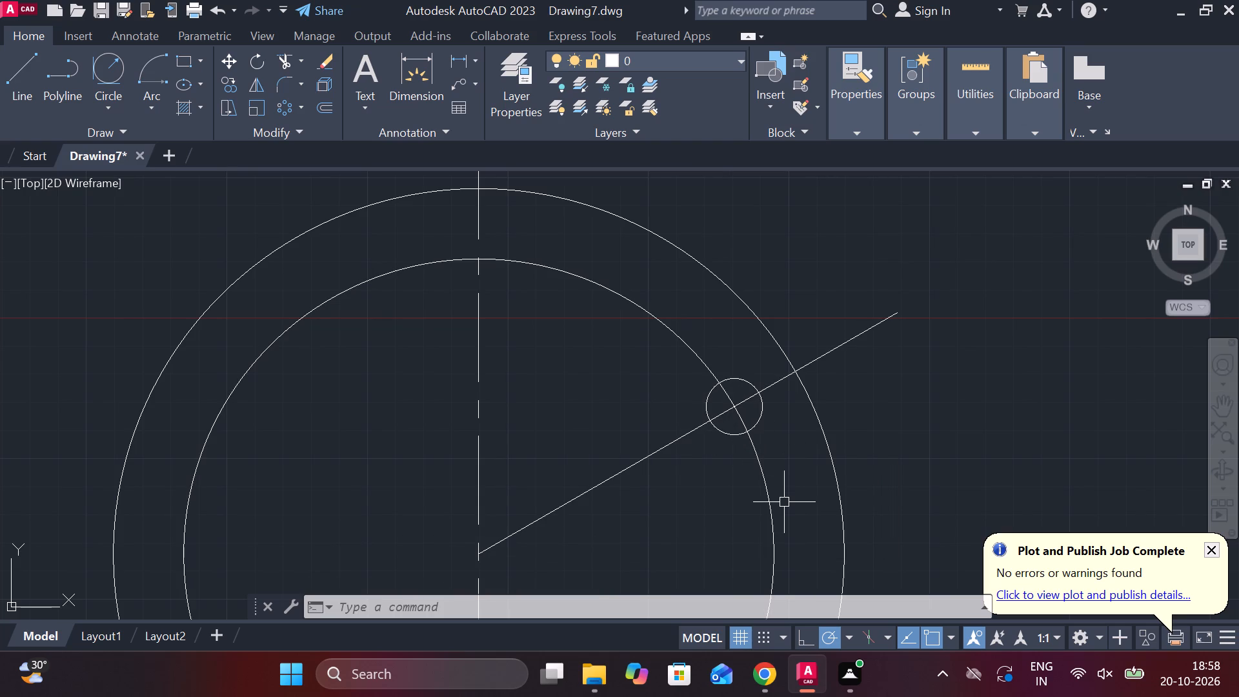
pyautogui.write('C')
pyautogui.press('space')
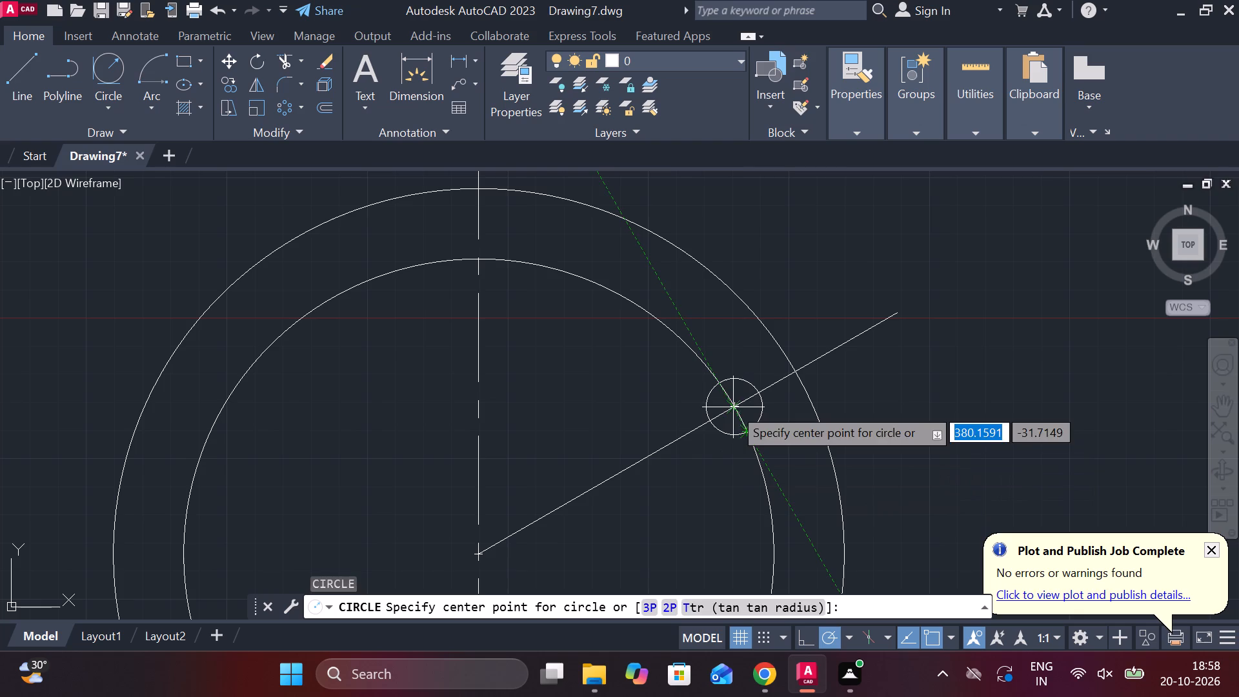
pyautogui.click(732, 407)
pyautogui.write('D')
pyautogui.press('space')
pyautogui.scroll(2, 743, 411)
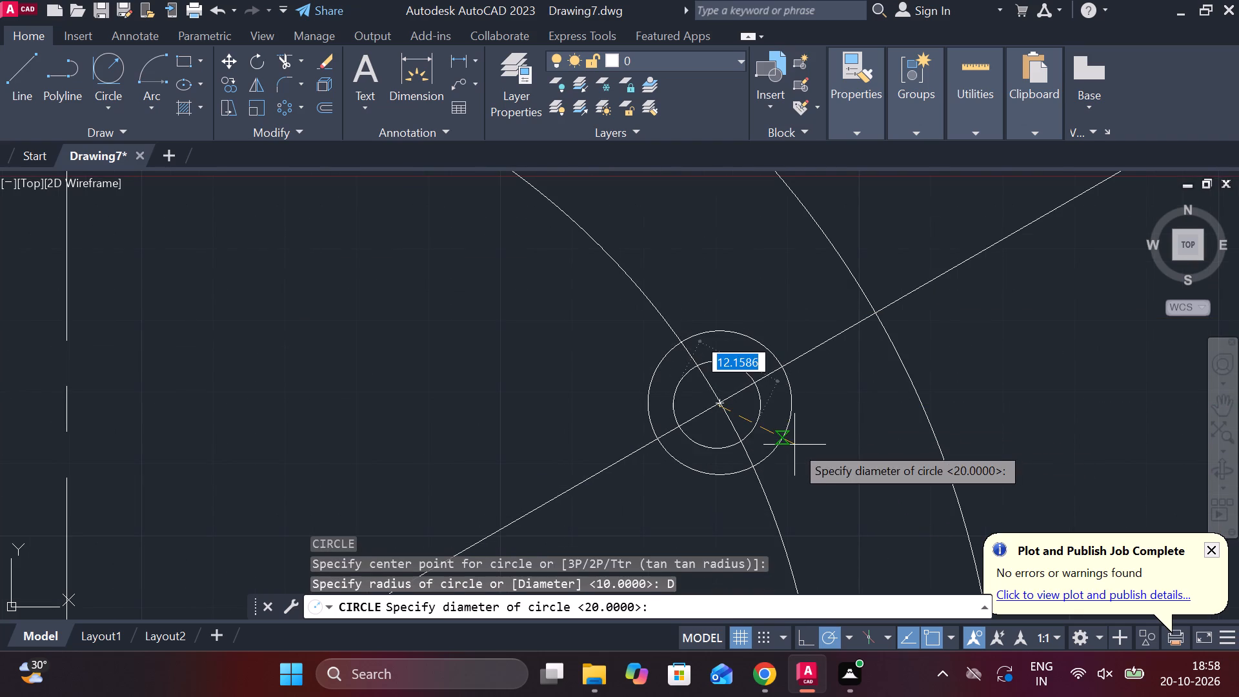
pyautogui.write('D')
pyautogui.press('space')
pyautogui.scroll(1, 799, 445)
pyautogui.press('BackSpace')
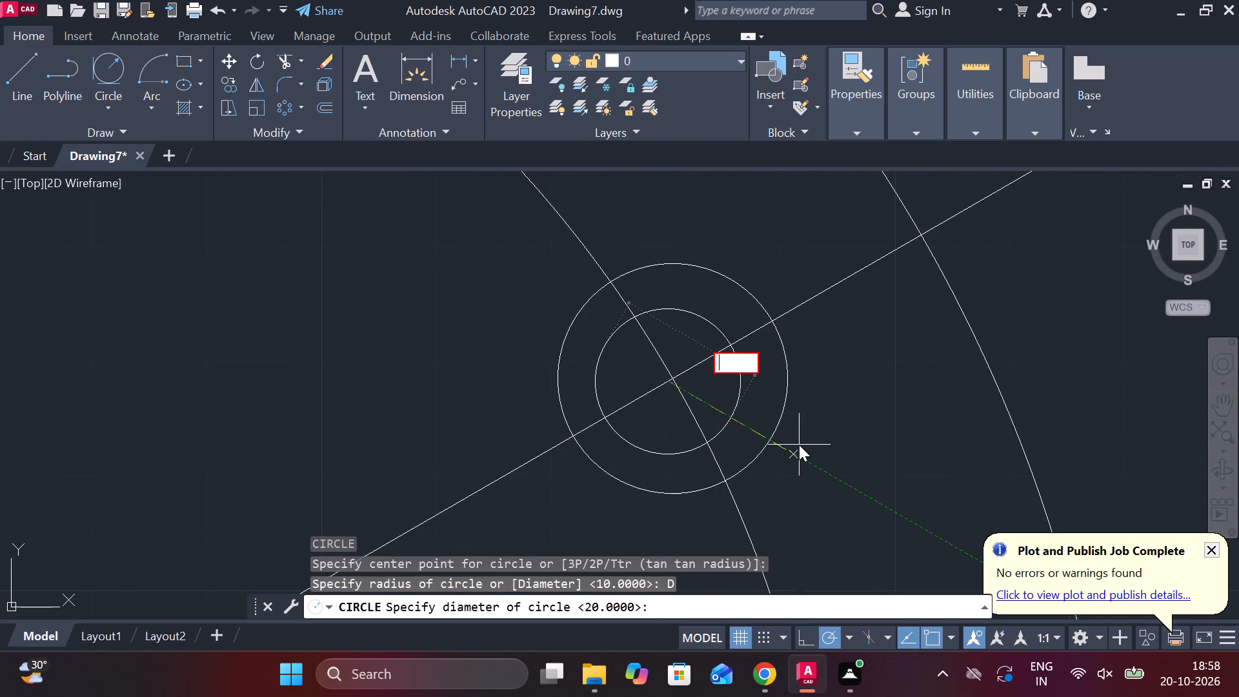
pyautogui.press('BackSpace')
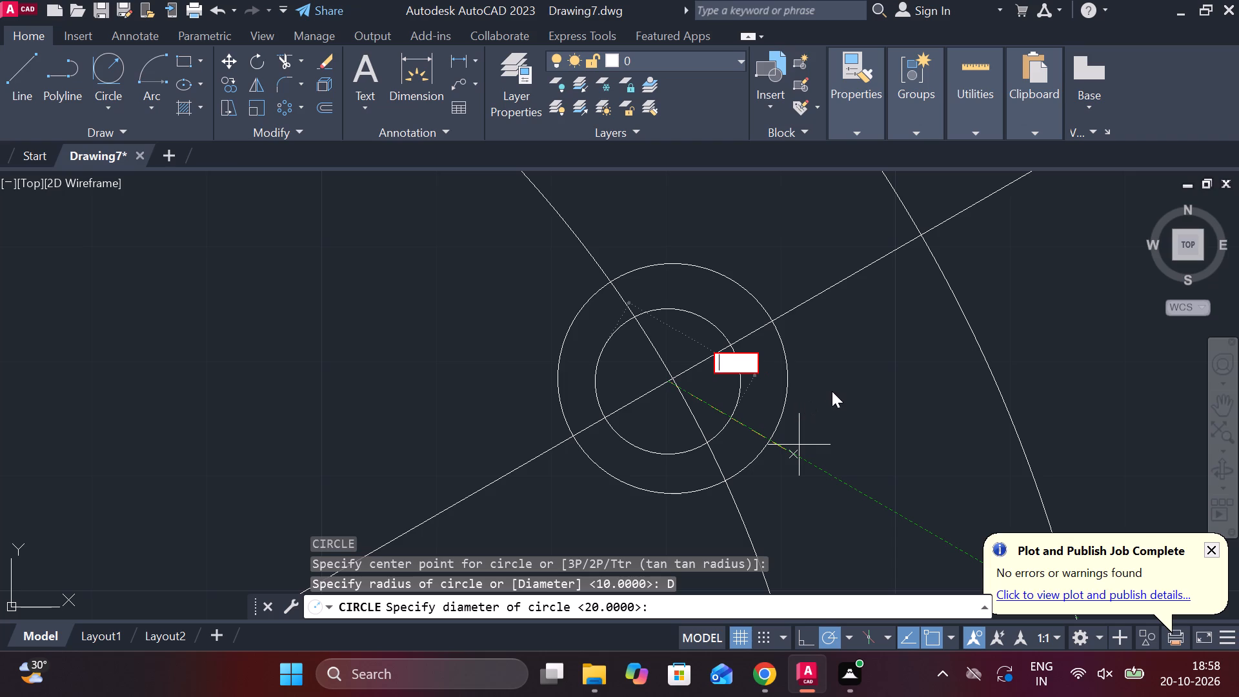
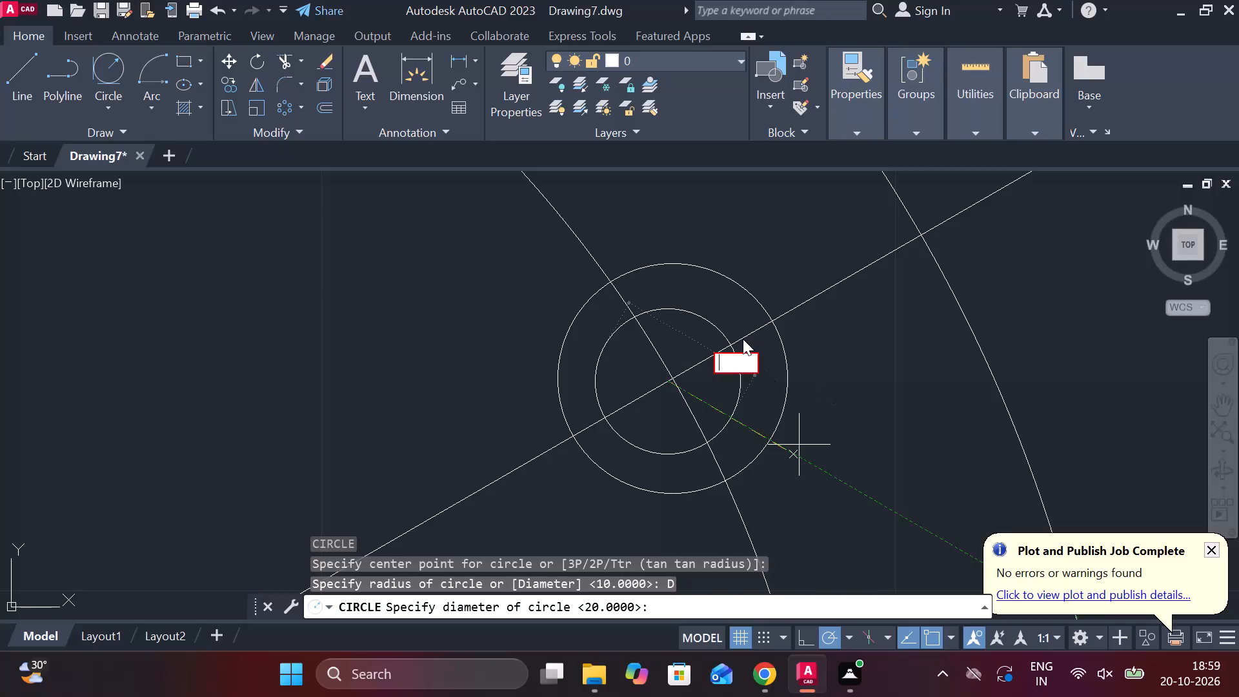
# Draw a 15 mm diameter circle concentric with the existing 20 mm hole circle, where the slanted line crosses the bolt circle.
pyautogui.press('Escape')
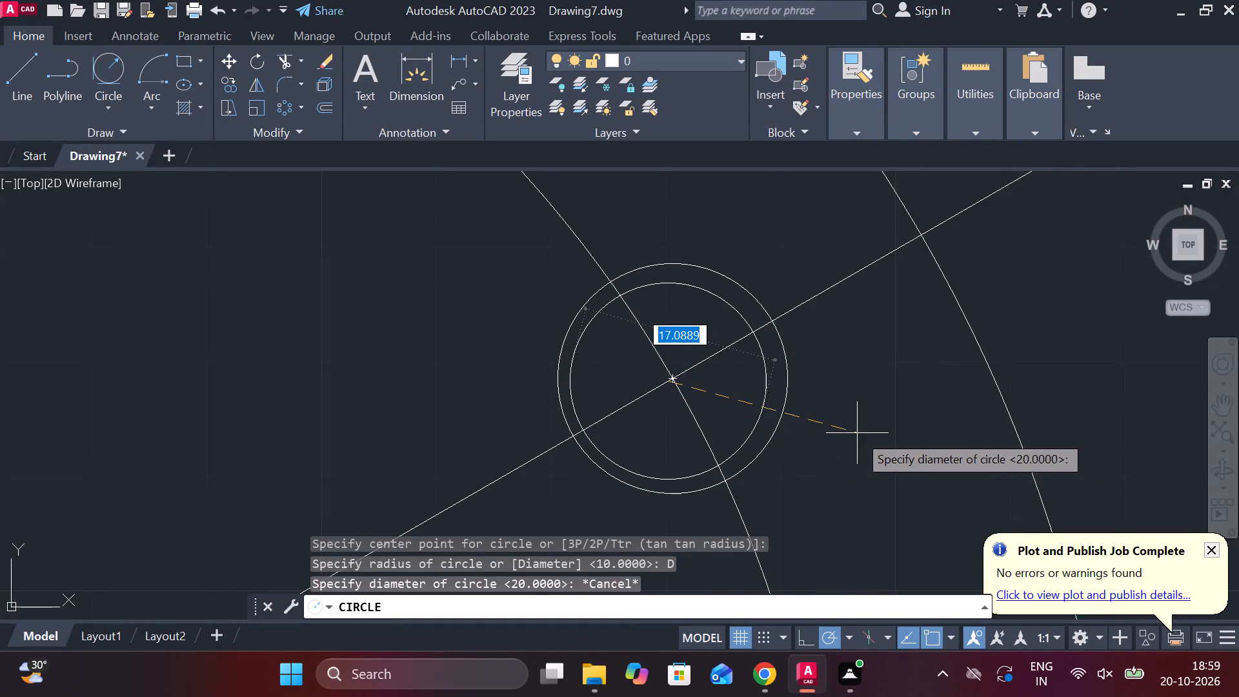
pyautogui.press('Escape')
pyautogui.press('c')
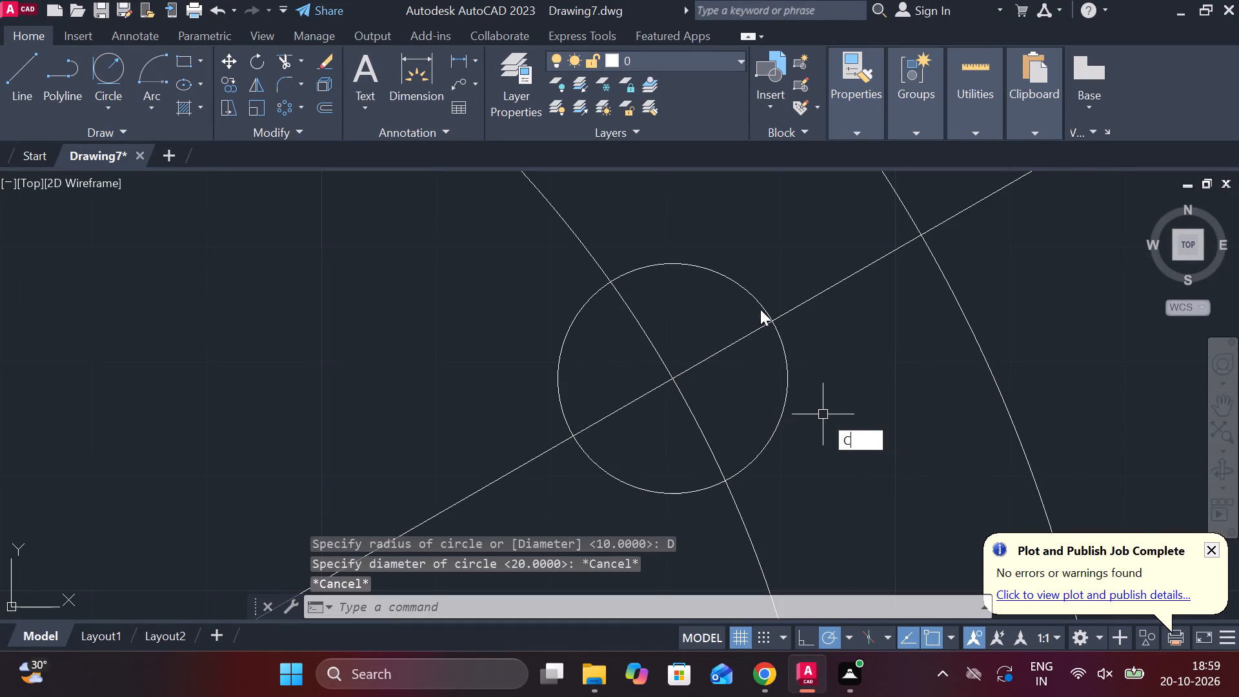
pyautogui.press('space')
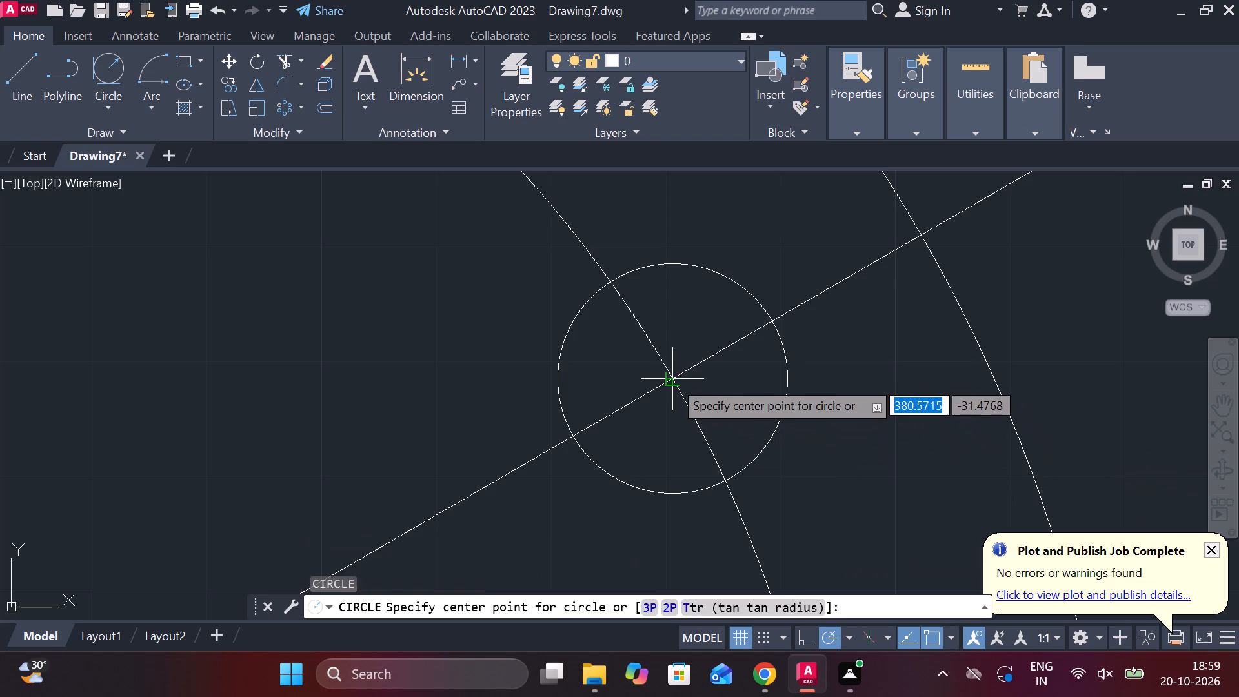
pyautogui.click(672, 379)
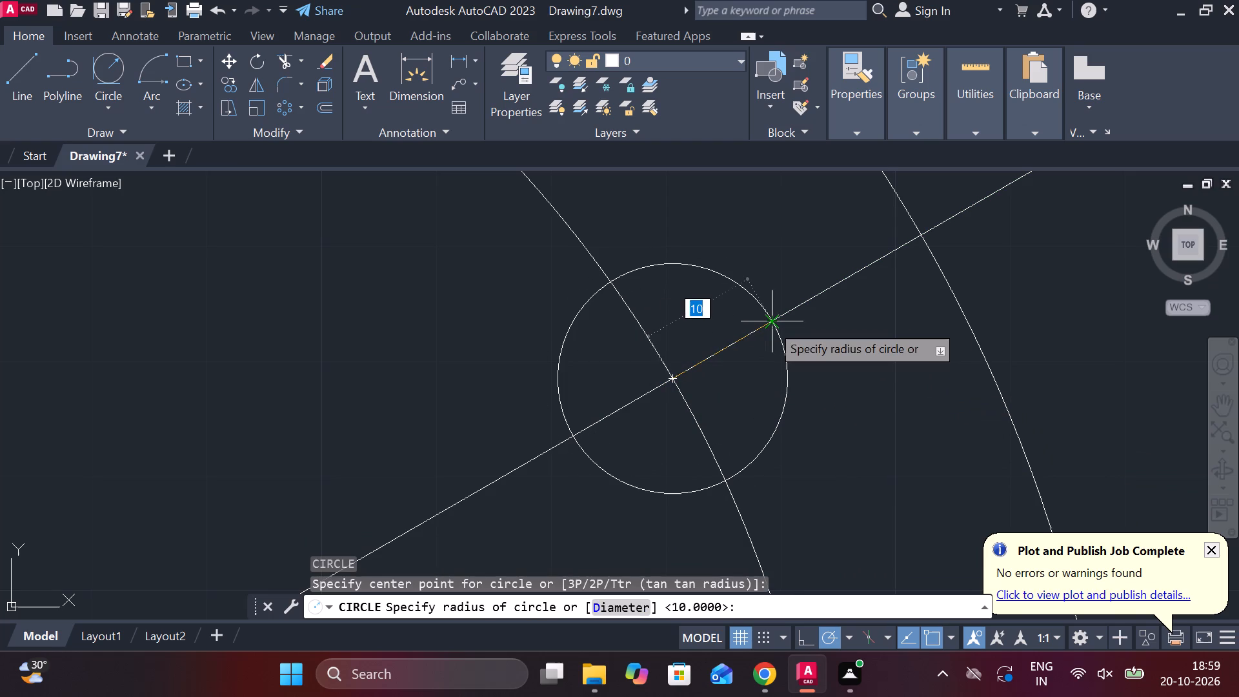
pyautogui.write('D')
pyautogui.press('space')
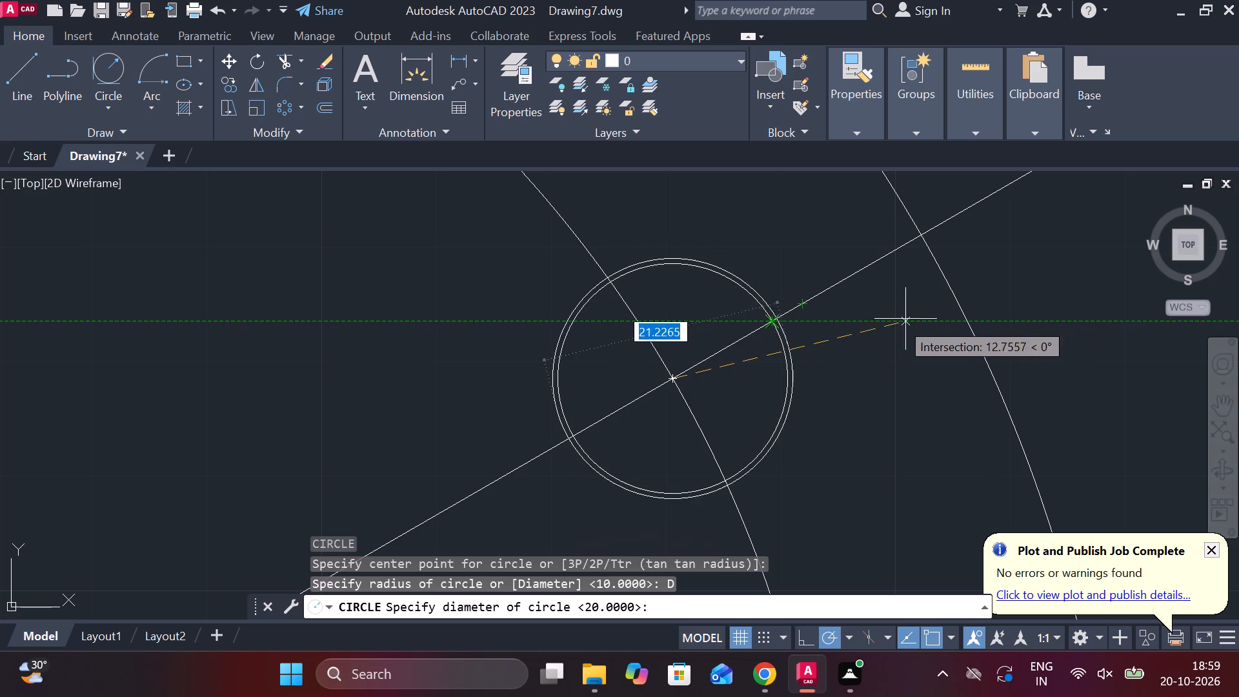
pyautogui.write('D')
pyautogui.press('space')
pyautogui.press('BackSpace')
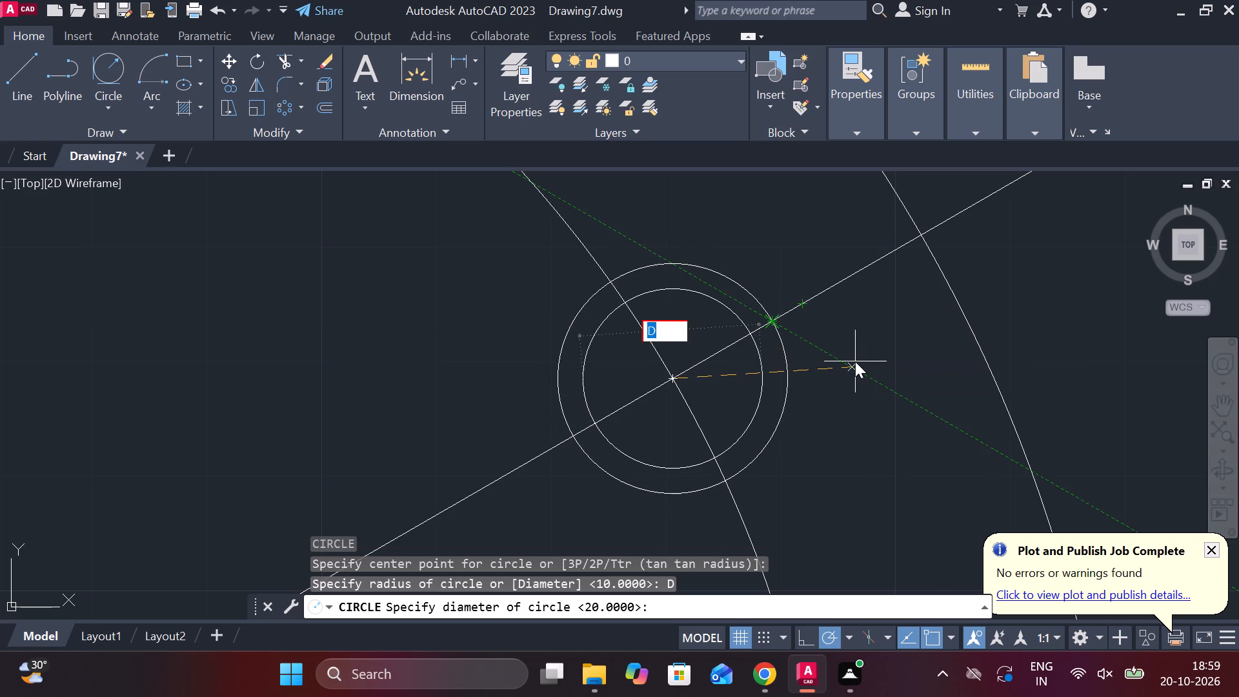
pyautogui.press('Escape')
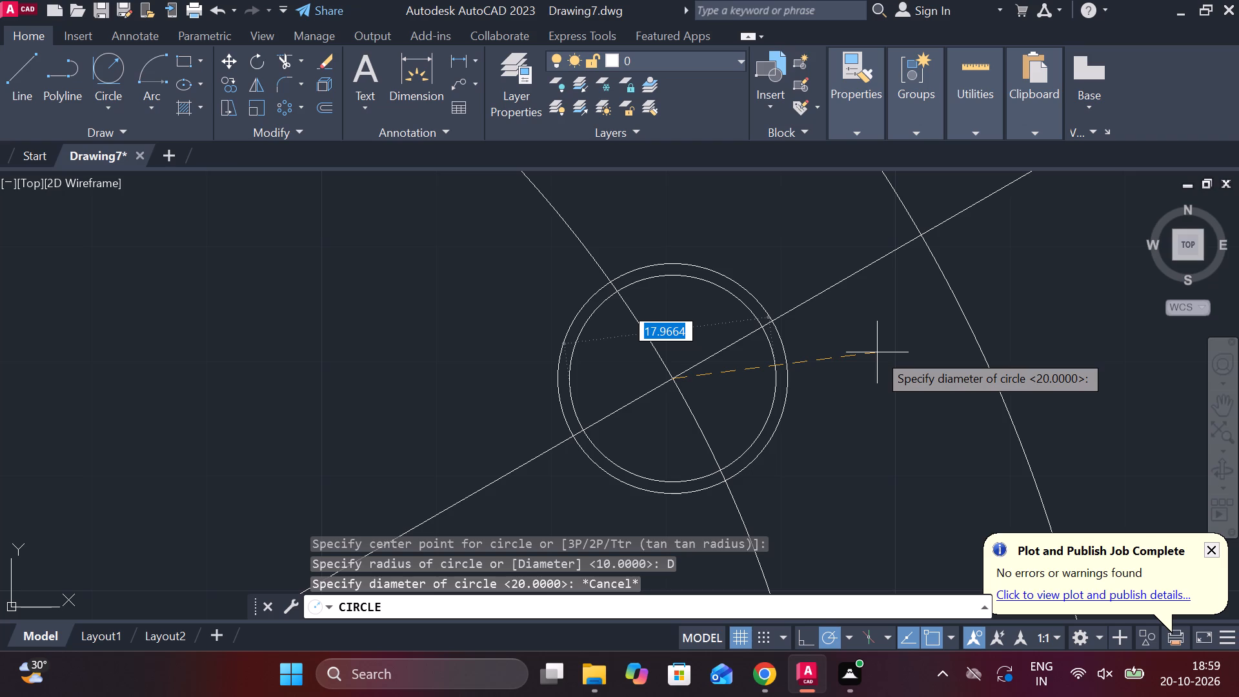
pyautogui.write('15')
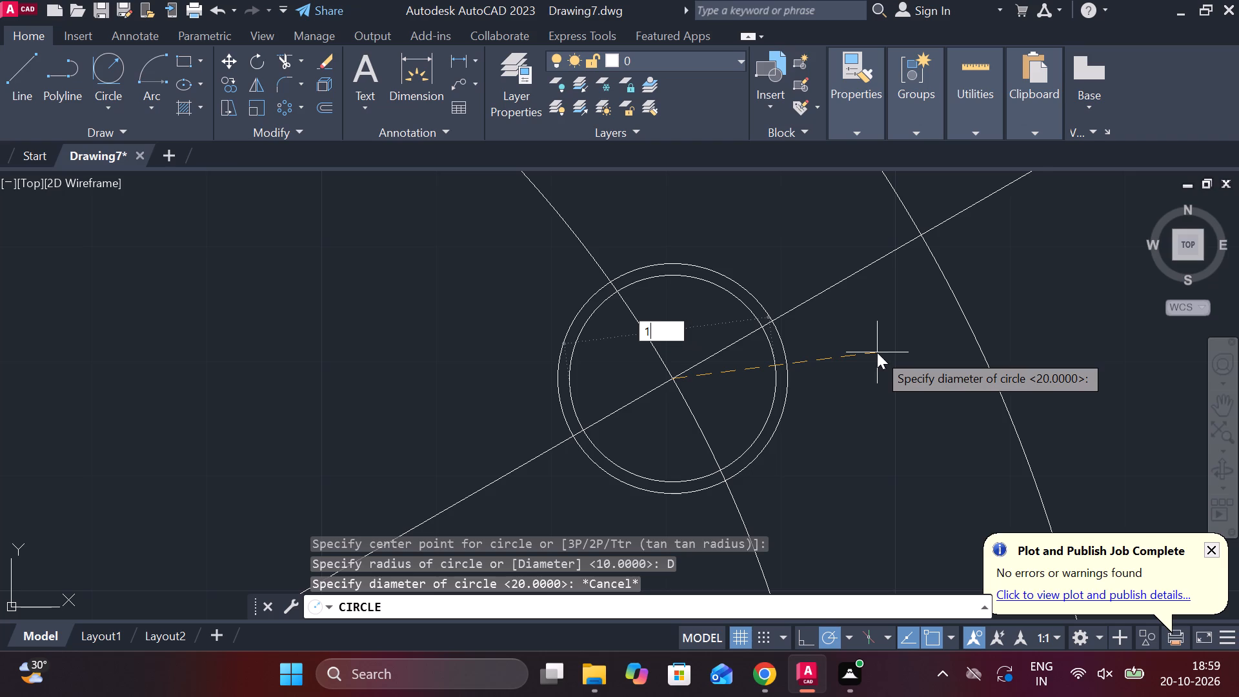
pyautogui.press('Return')
# Polar-array the two small concentric circles about the flange centre with 6 items over 360°.
pyautogui.scroll(-3, 877, 352)
pyautogui.scroll(-1, 854, 399)
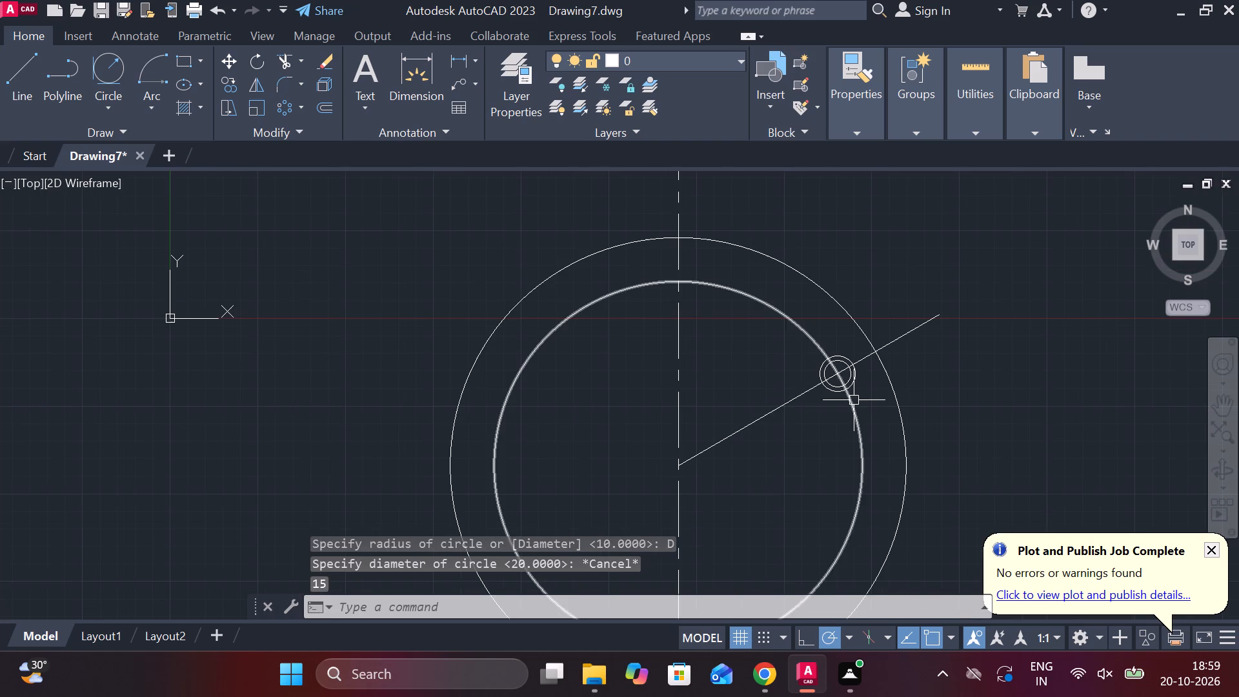
pyautogui.click(851, 377)
pyautogui.scroll(2, 851, 377)
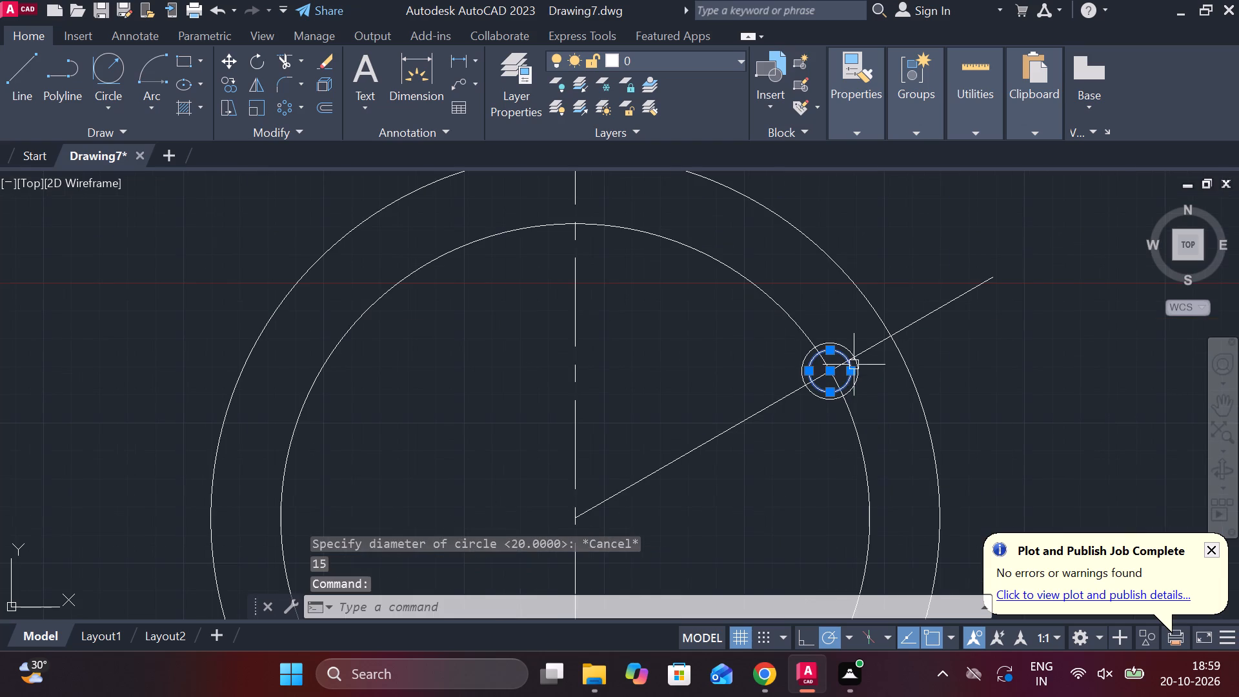
pyautogui.click(856, 365)
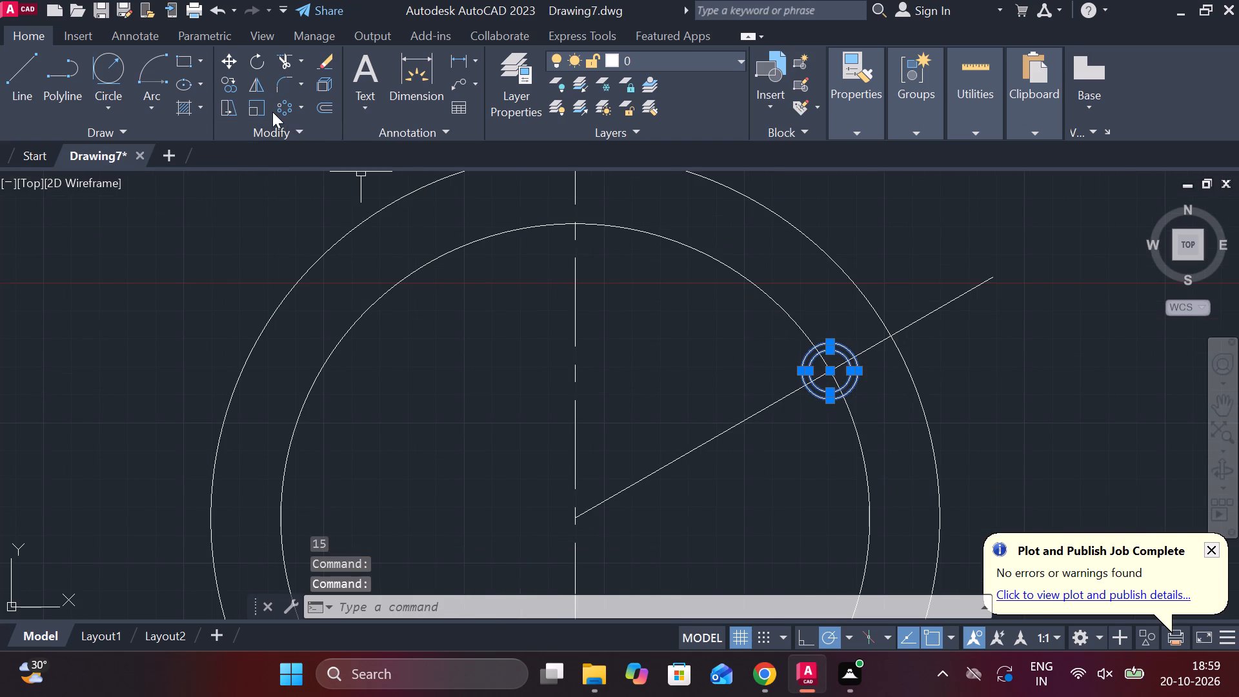
pyautogui.click(279, 109)
pyautogui.scroll(-2, 589, 319)
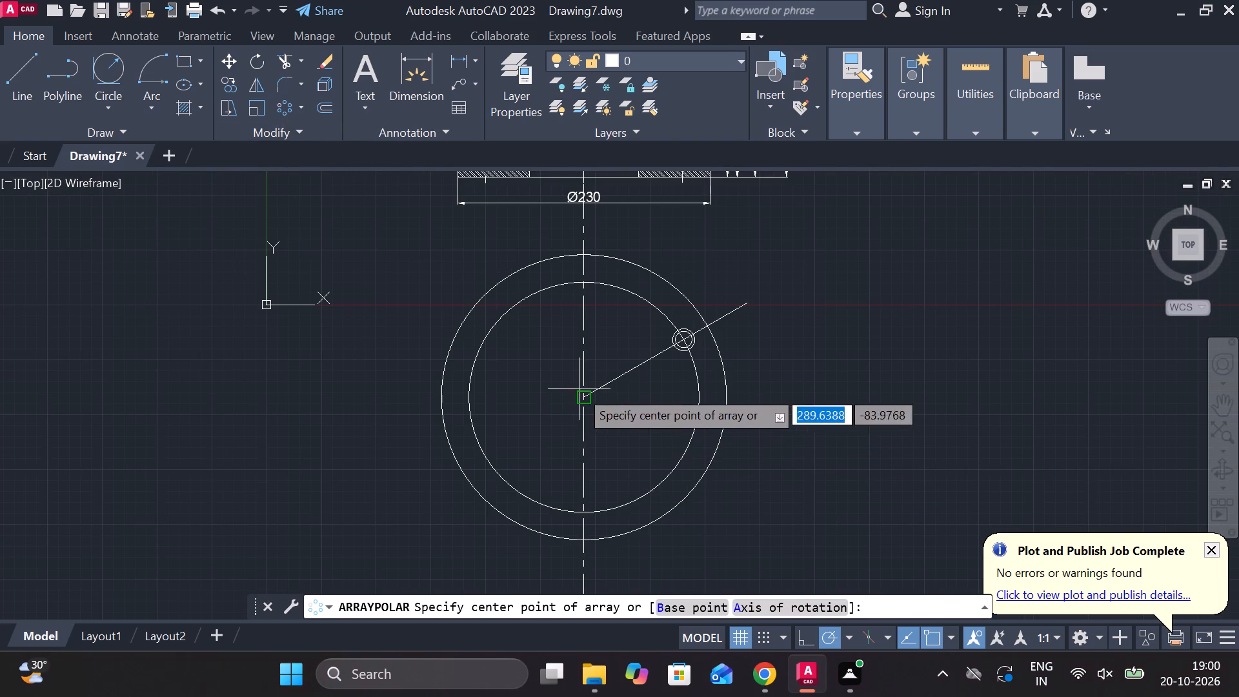
pyautogui.click(588, 394)
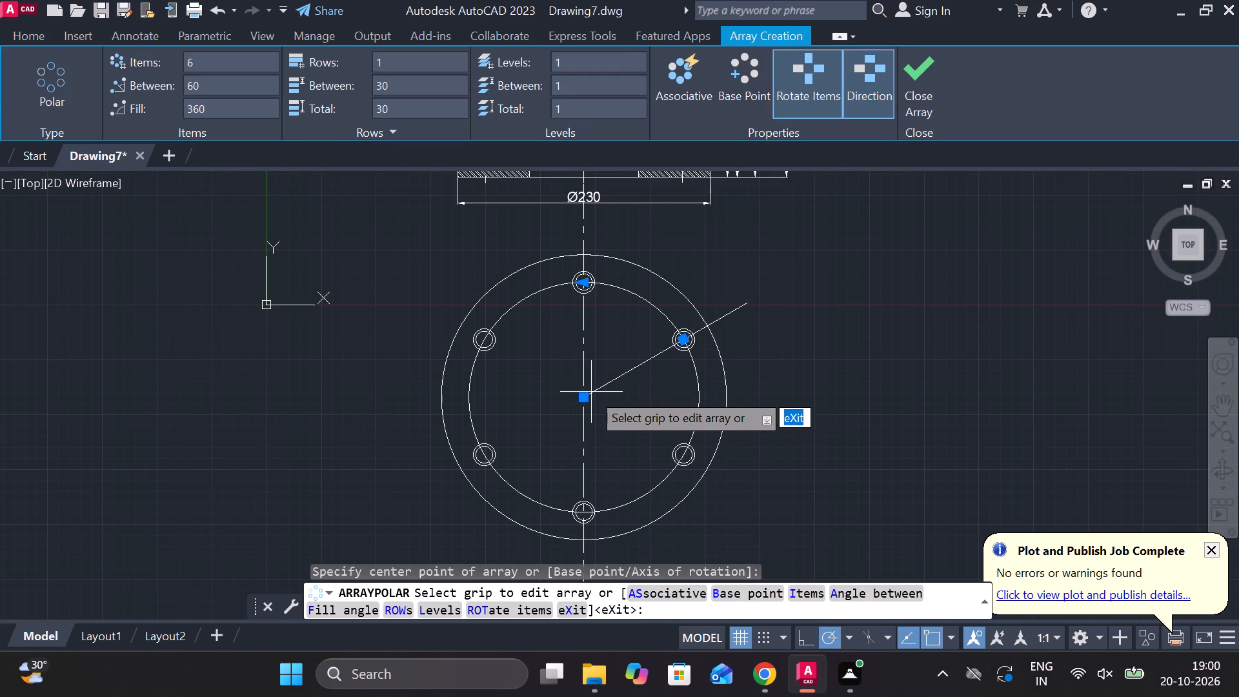
pyautogui.click(920, 74)
# Draw a horizontal line 188 mm long to the left from the top quadrant of the outer flange circle.
pyautogui.moveTo(645, 372); pyautogui.dragTo(683, 379, button='middle')
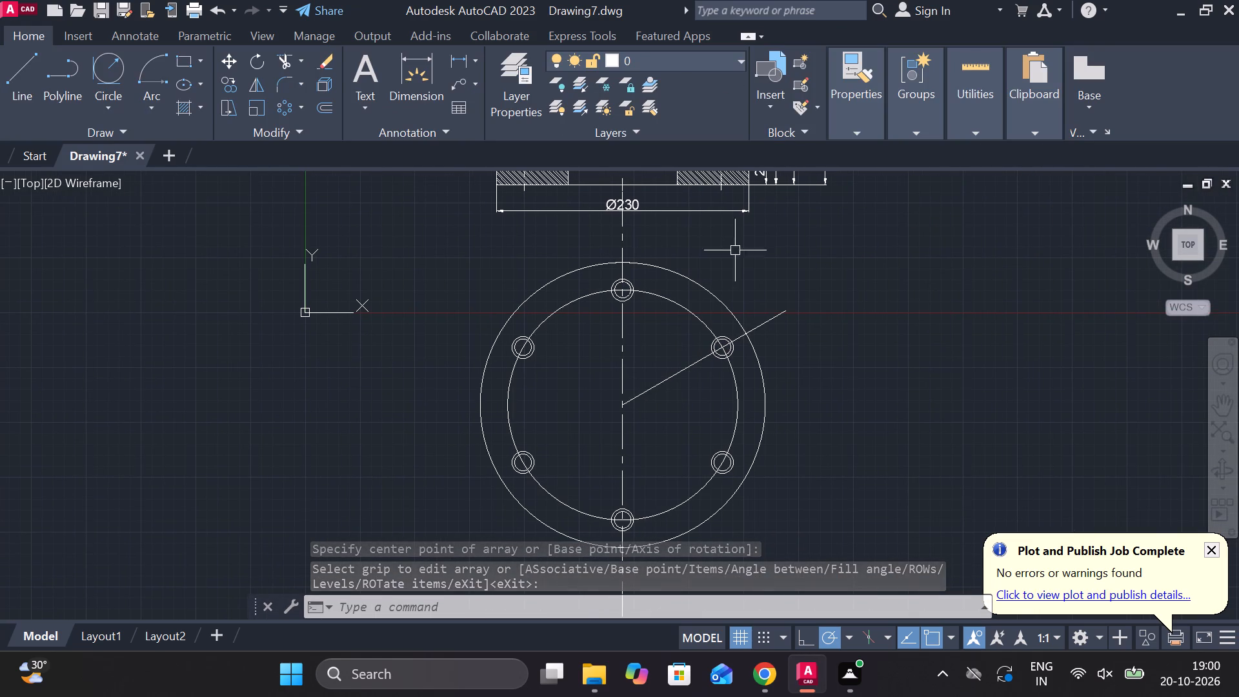
pyautogui.press('l')
pyautogui.press('Return')
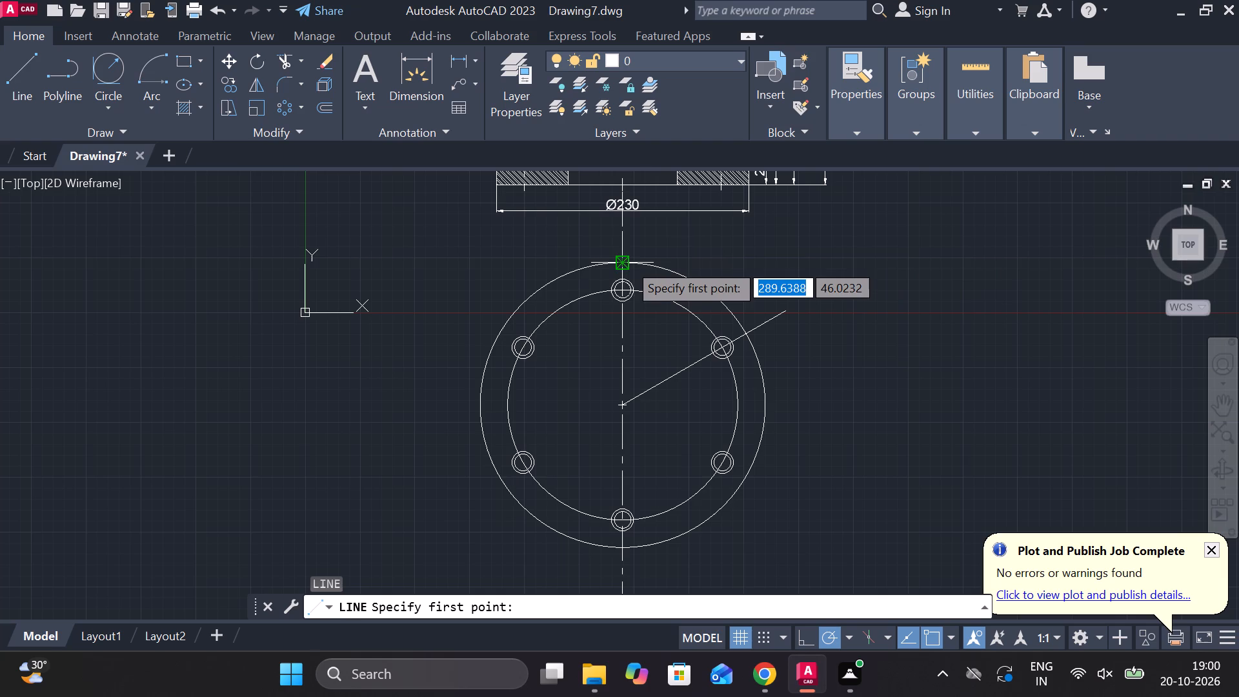
pyautogui.click(627, 261)
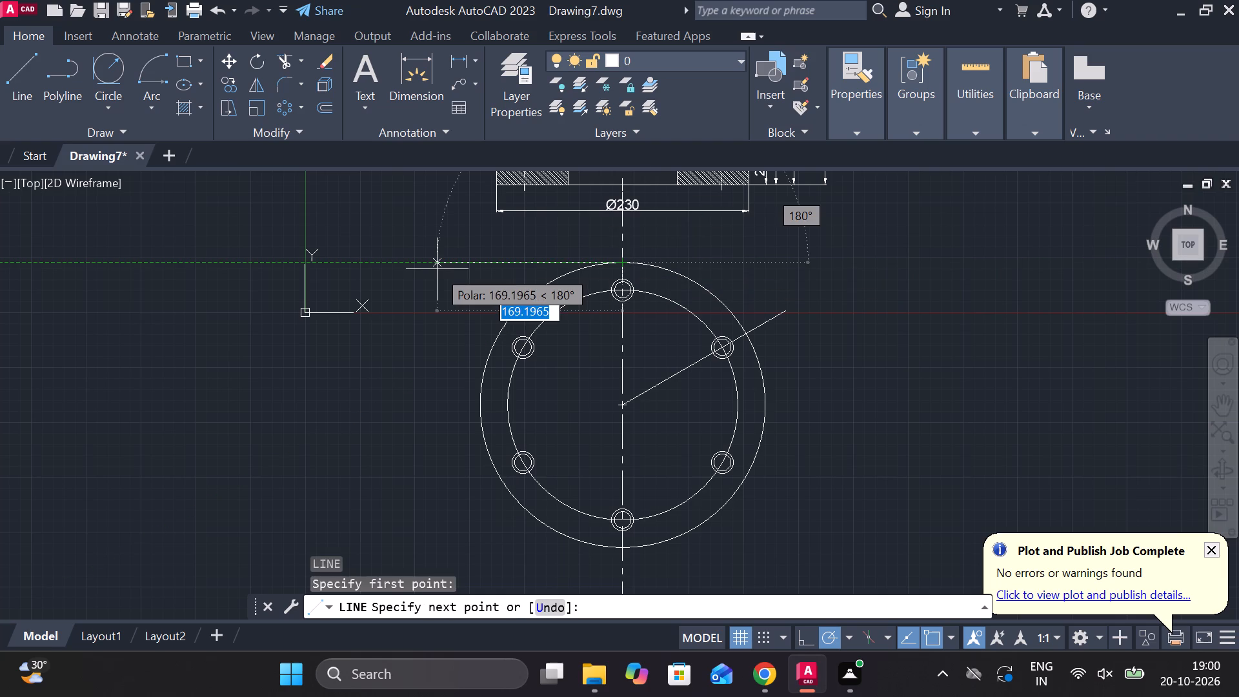
pyautogui.press('1')
pyautogui.write('88')
pyautogui.press('Return')
pyautogui.scroll(-1, 437, 278)
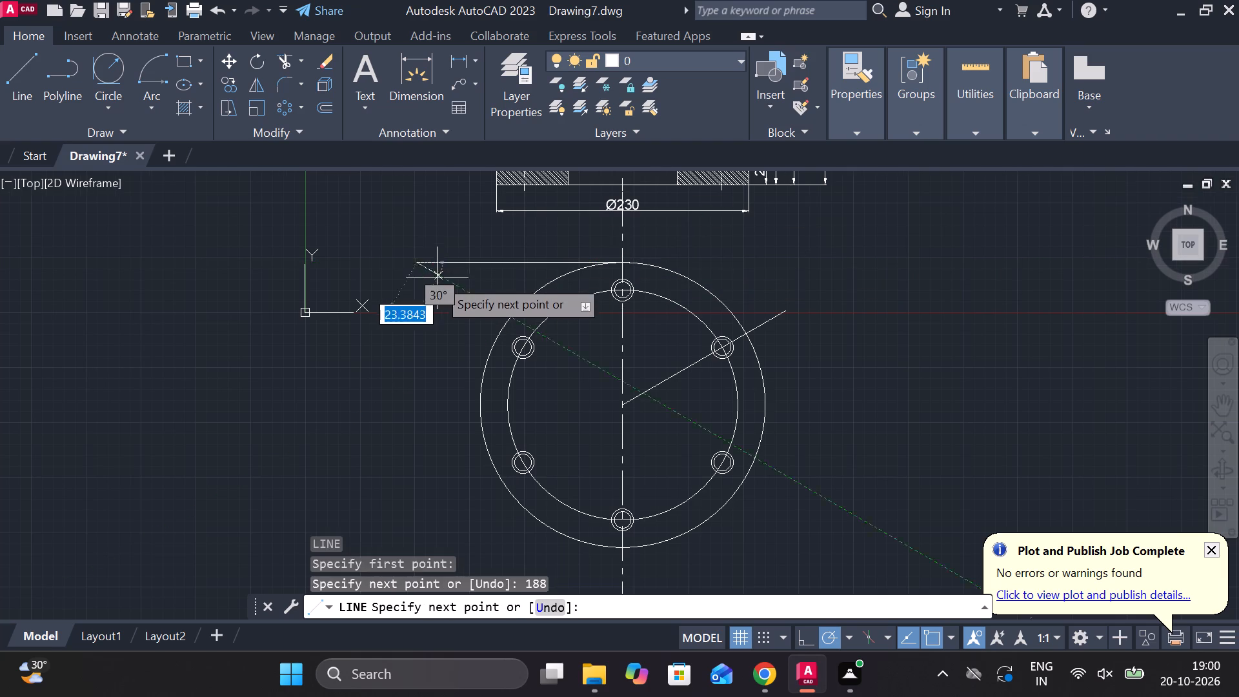
pyautogui.scroll(1, 426, 298)
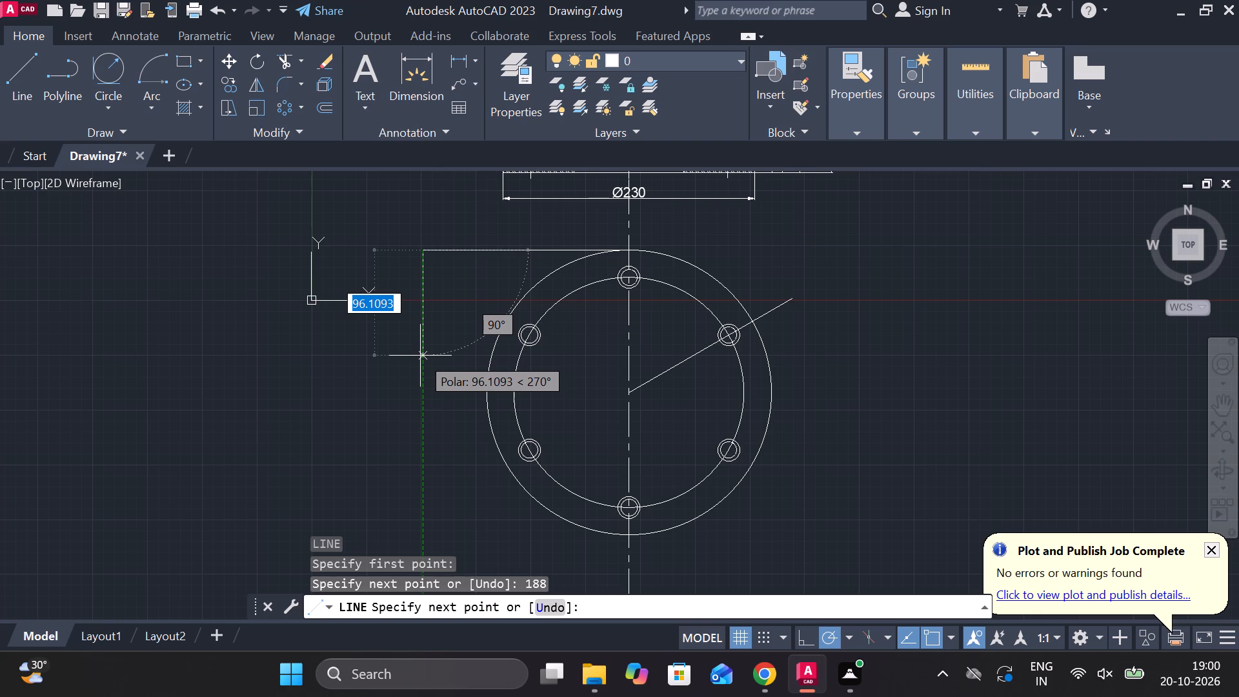
pyautogui.press('Escape')
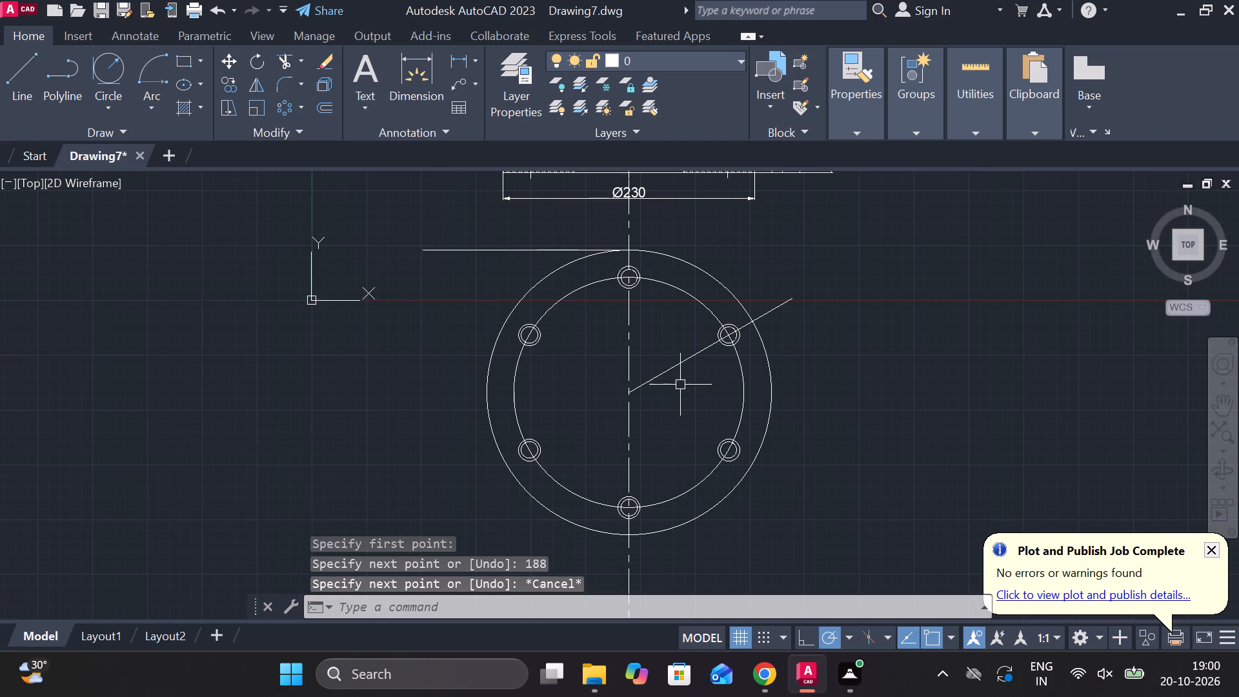
# Draw a 188 mm horizontal line leftward from the flange centre, continuing with a 115 mm vertical segment upward.
pyautogui.press('l')
pyautogui.press('Return')
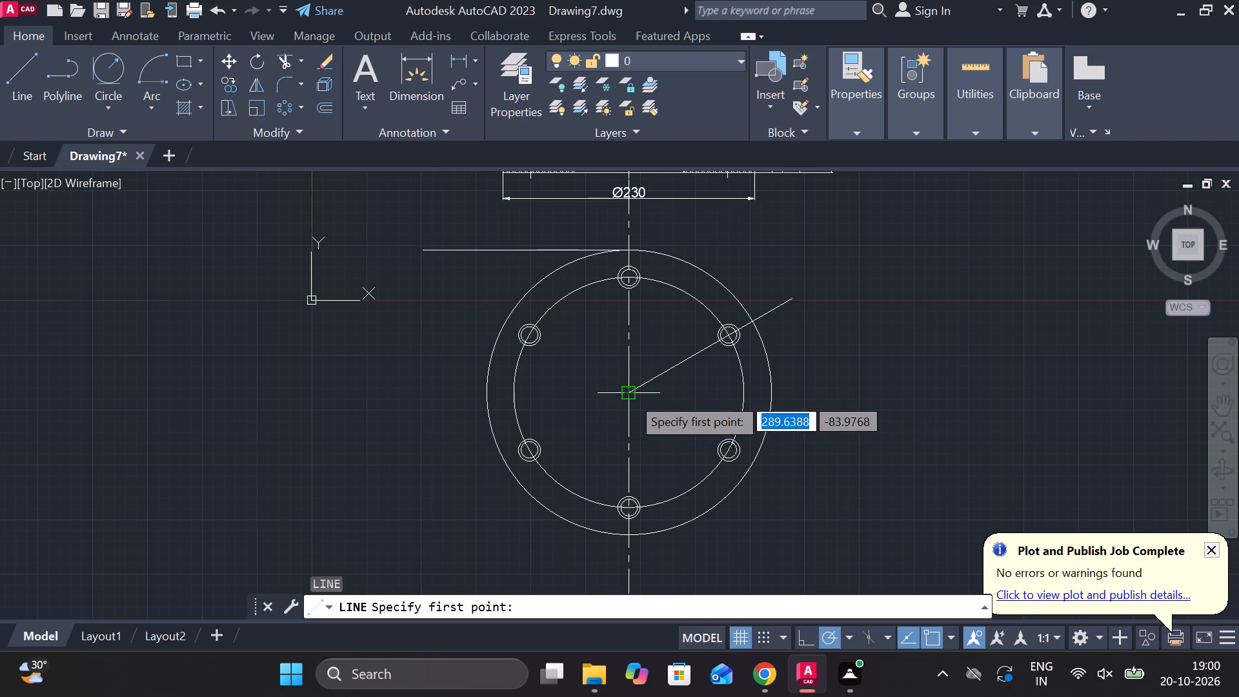
pyautogui.click(630, 396)
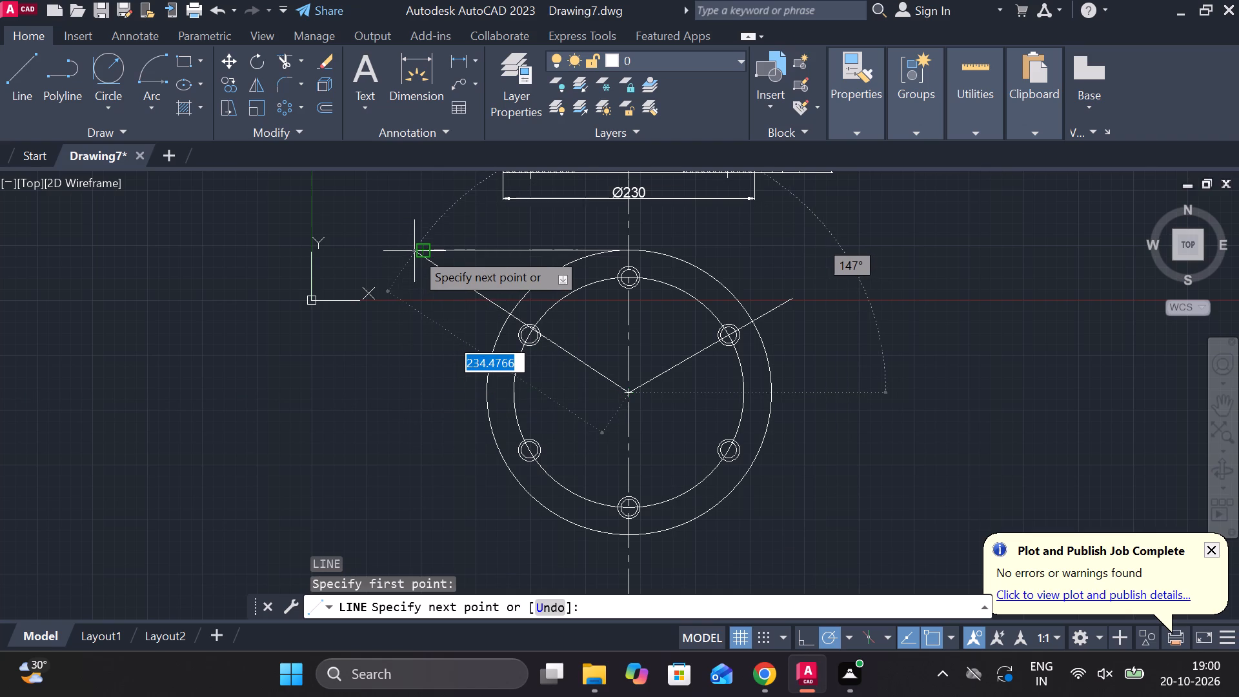
pyautogui.click(419, 396)
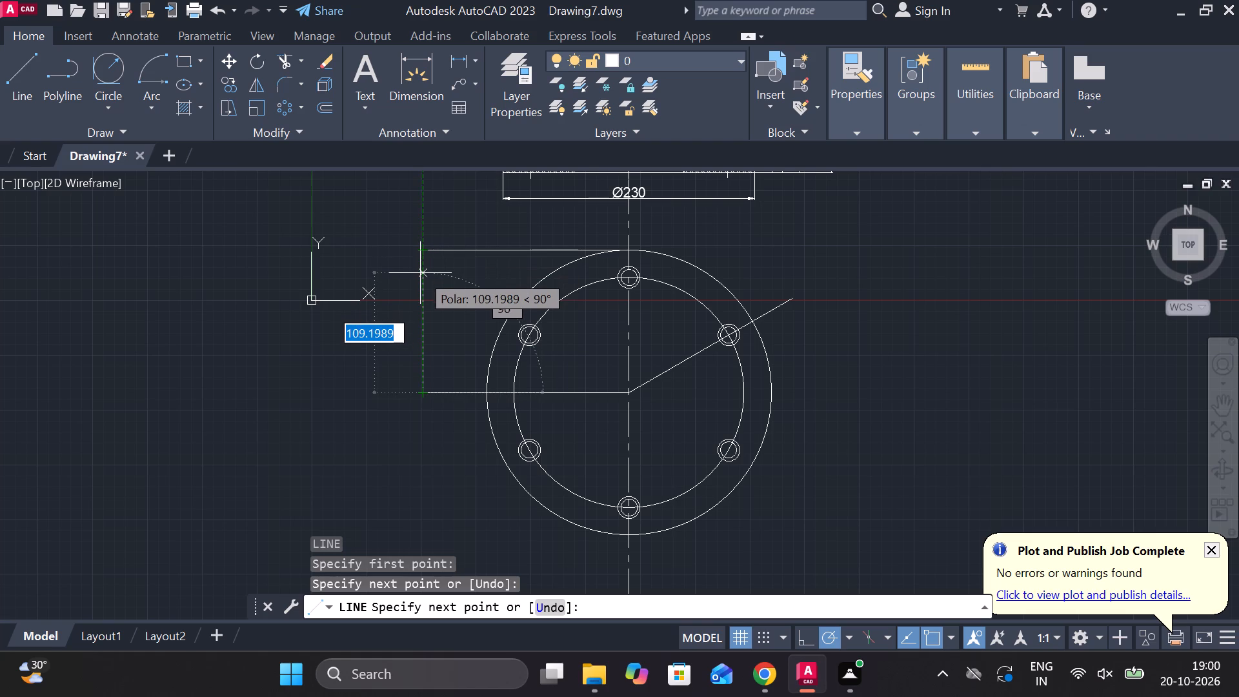
pyautogui.press('1')
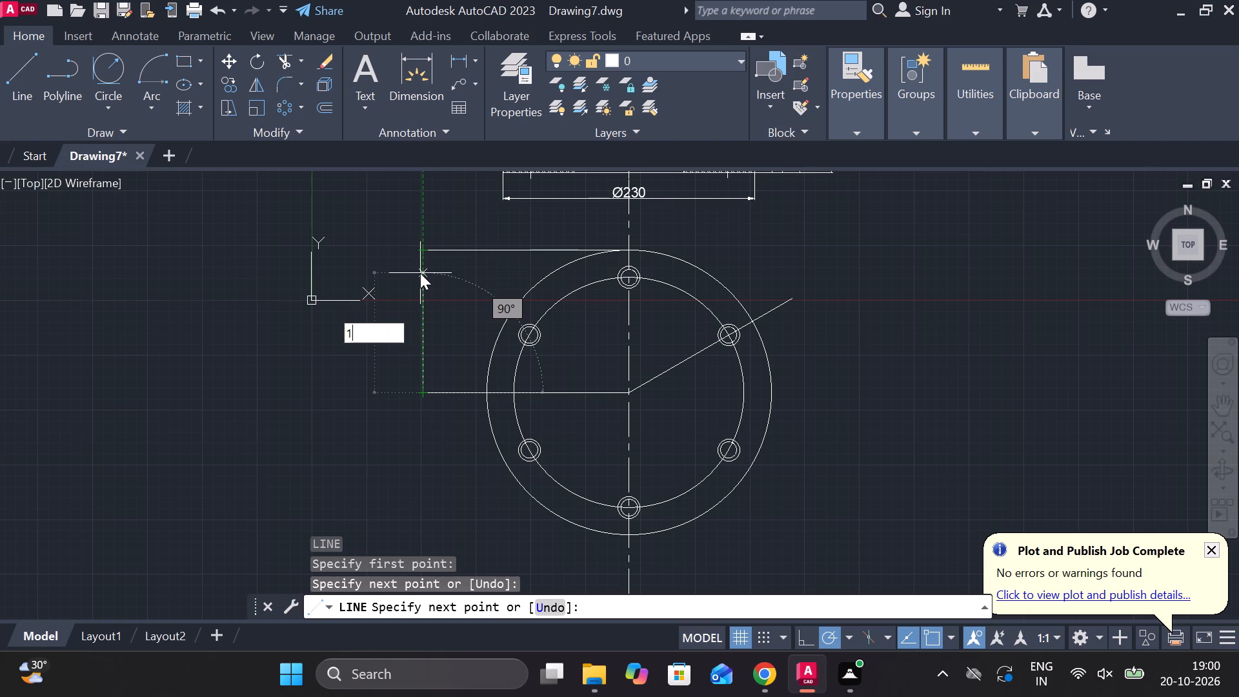
pyautogui.write('15')
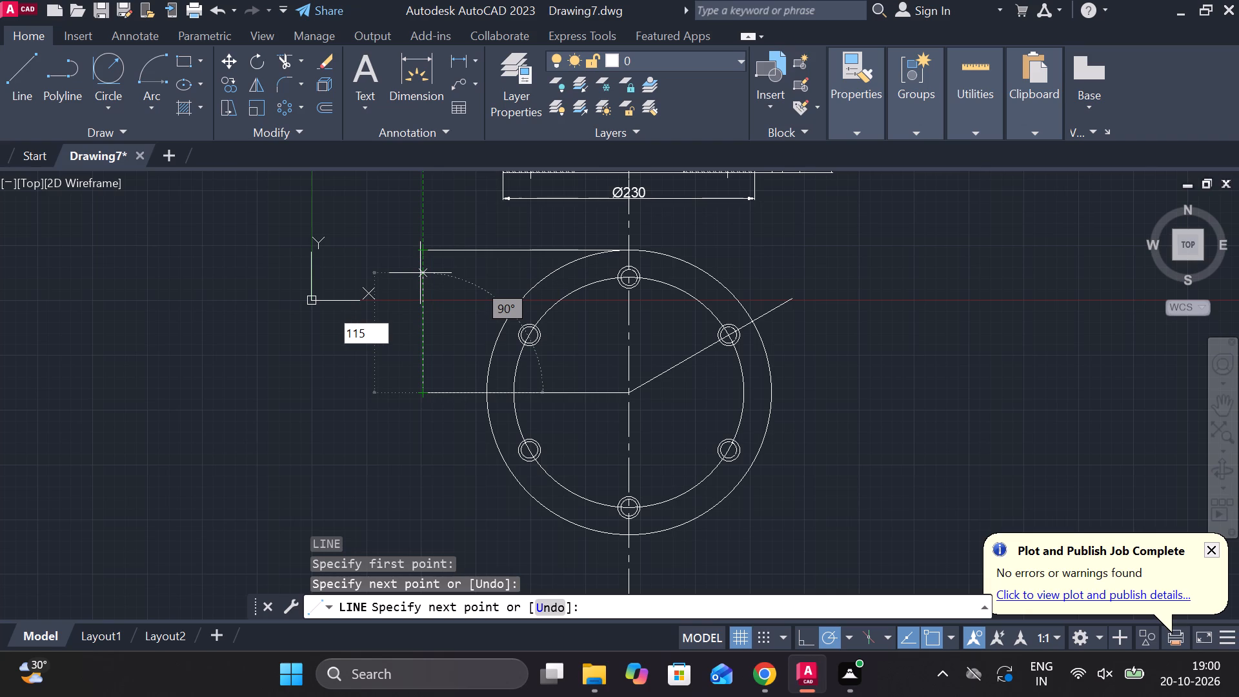
pyautogui.press('Return')
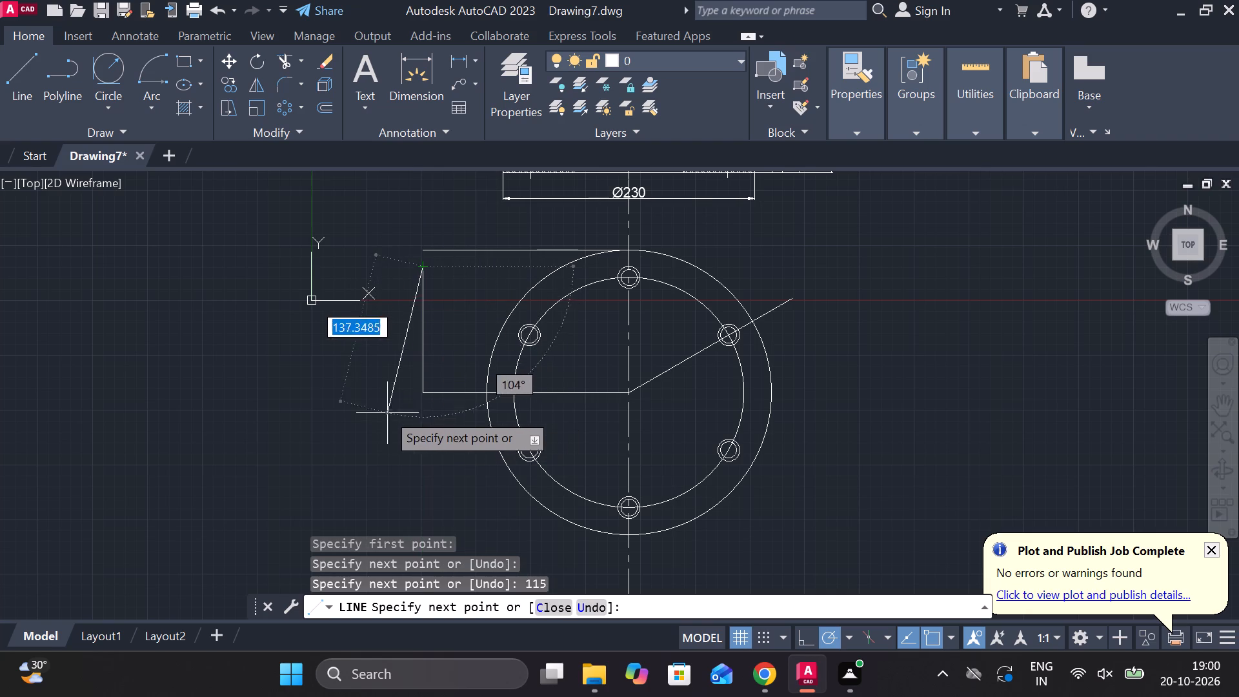
pyautogui.press('Escape')
# Lengthen the vertical line downward by 115 mm beyond the horizontal centre line.
pyautogui.click(423, 326)
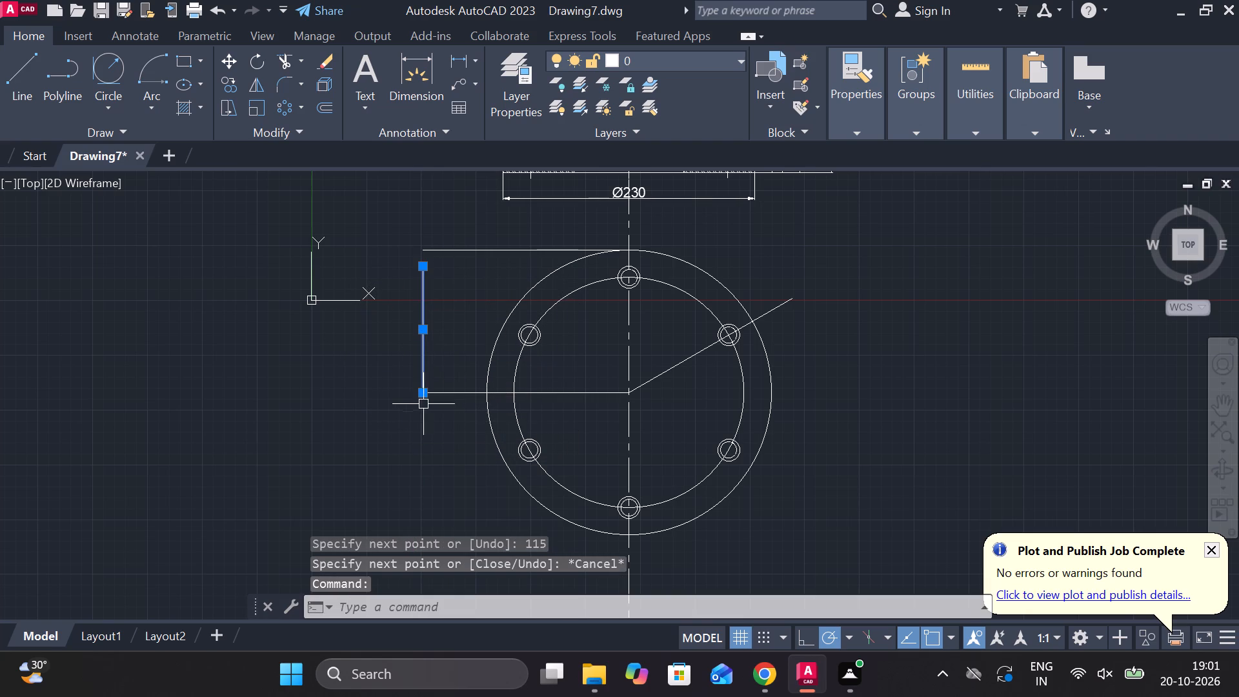
pyautogui.click(491, 440)
pyautogui.write('115')
pyautogui.press('Return')
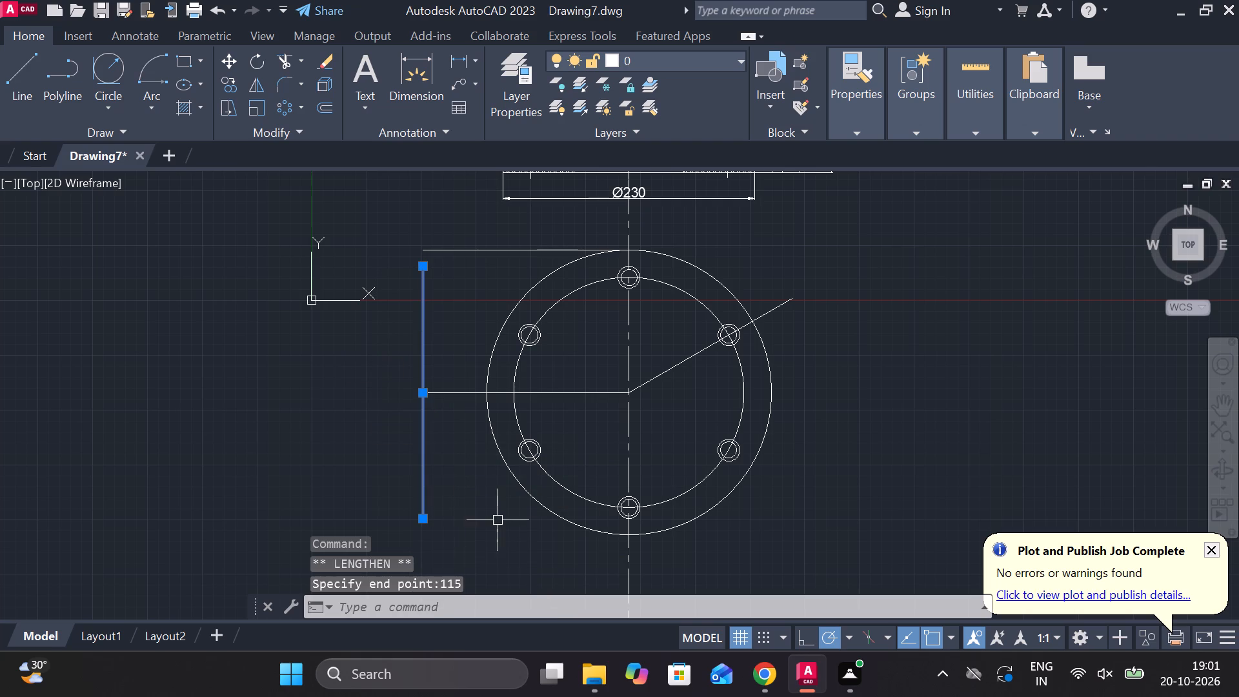
pyautogui.press('Escape')
# Close the side-view rectangle with lines from the vertical line's lower end: 25 mm right, 230 mm up, and back to its top.
pyautogui.press(';')
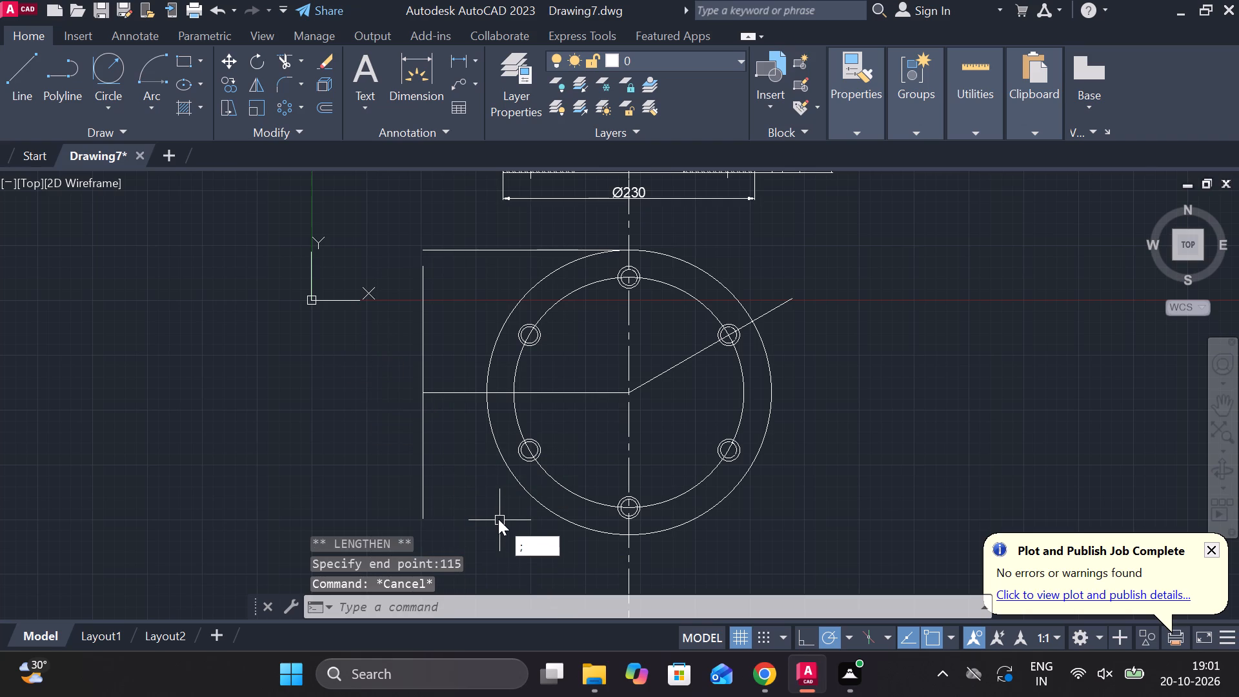
pyautogui.press('Escape')
pyautogui.press('l')
pyautogui.press('Return')
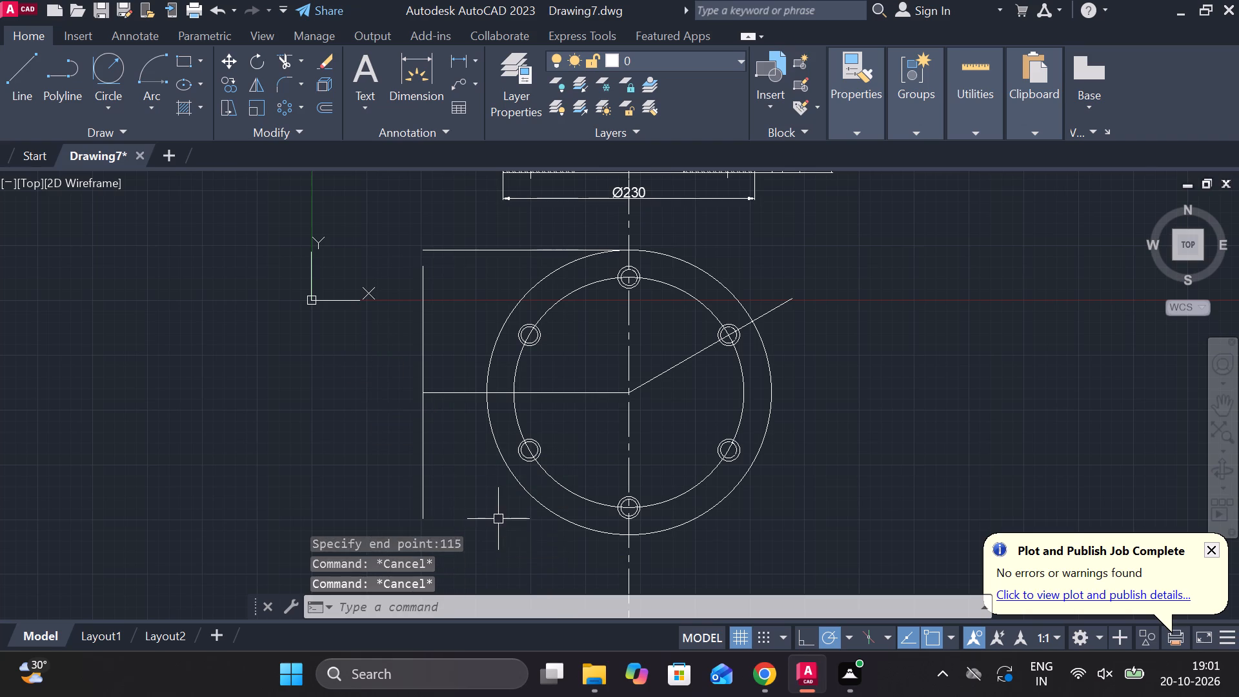
pyautogui.click(425, 518)
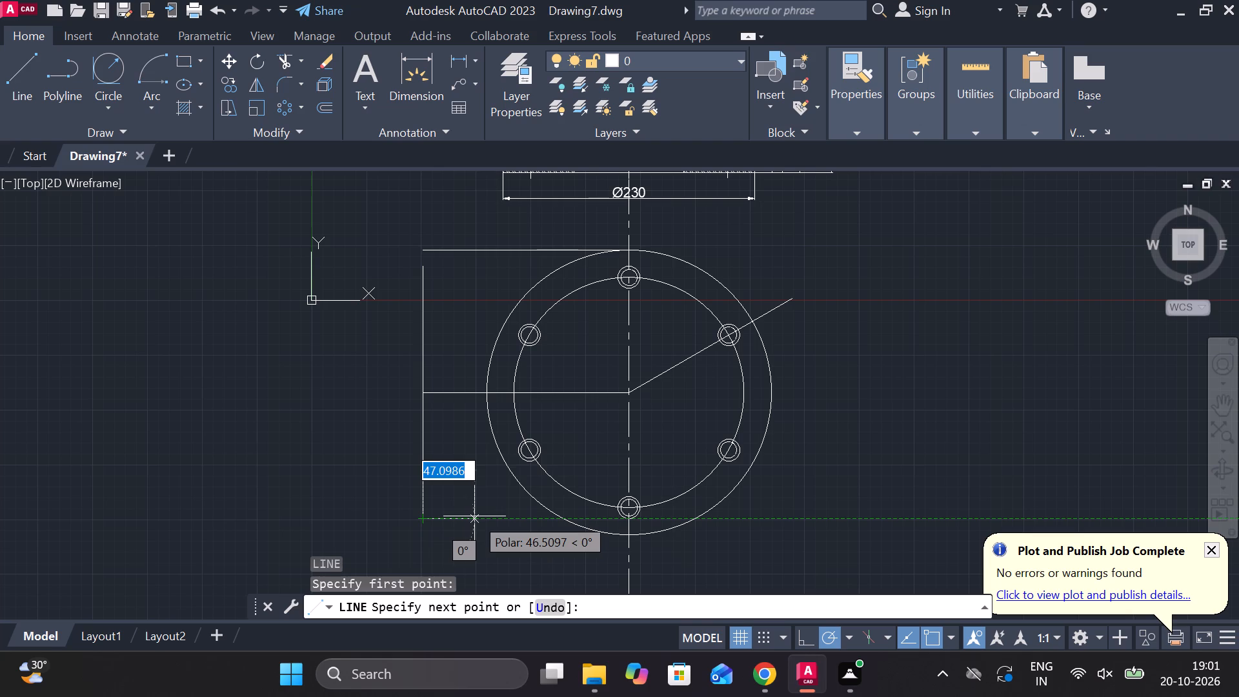
pyautogui.write('25')
pyautogui.press('space')
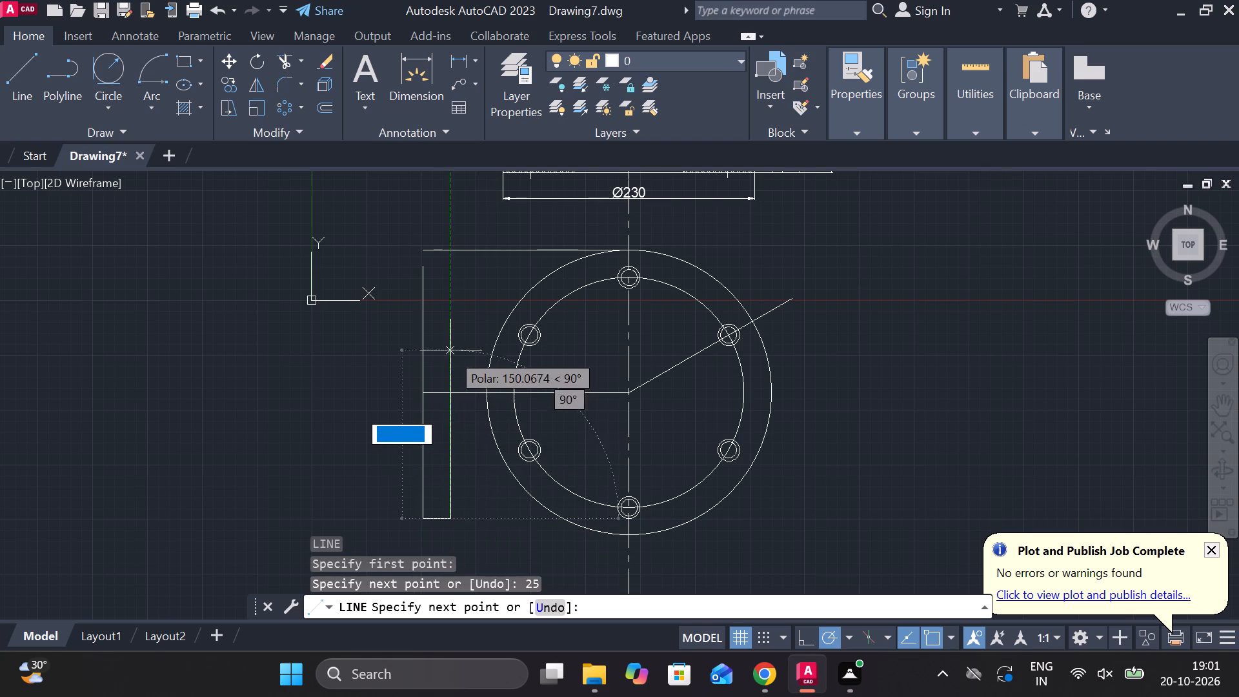
pyautogui.click(452, 267)
pyautogui.click(428, 264)
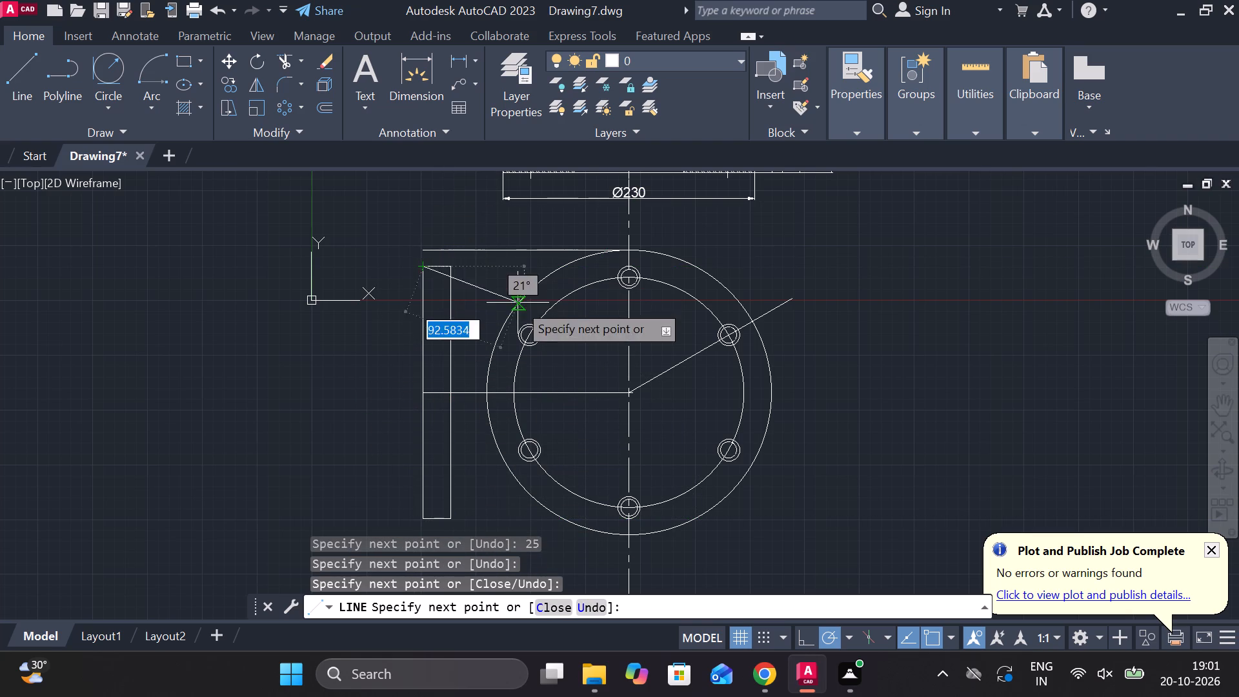
pyautogui.press('Escape')
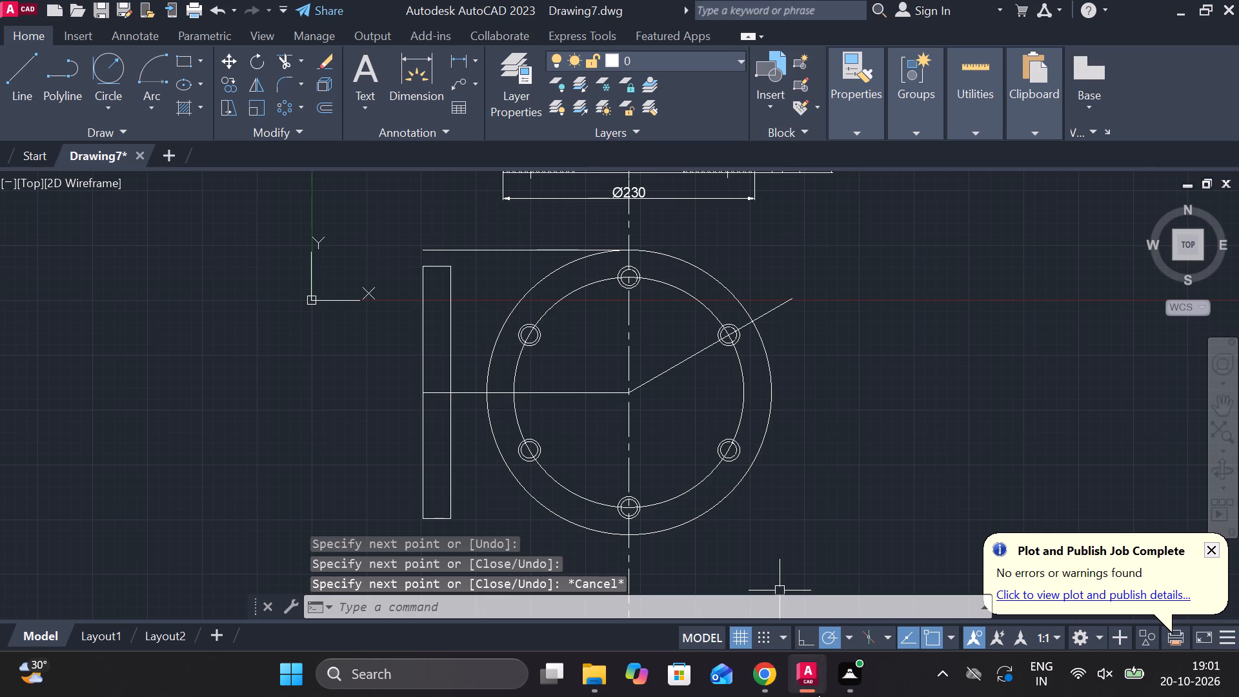
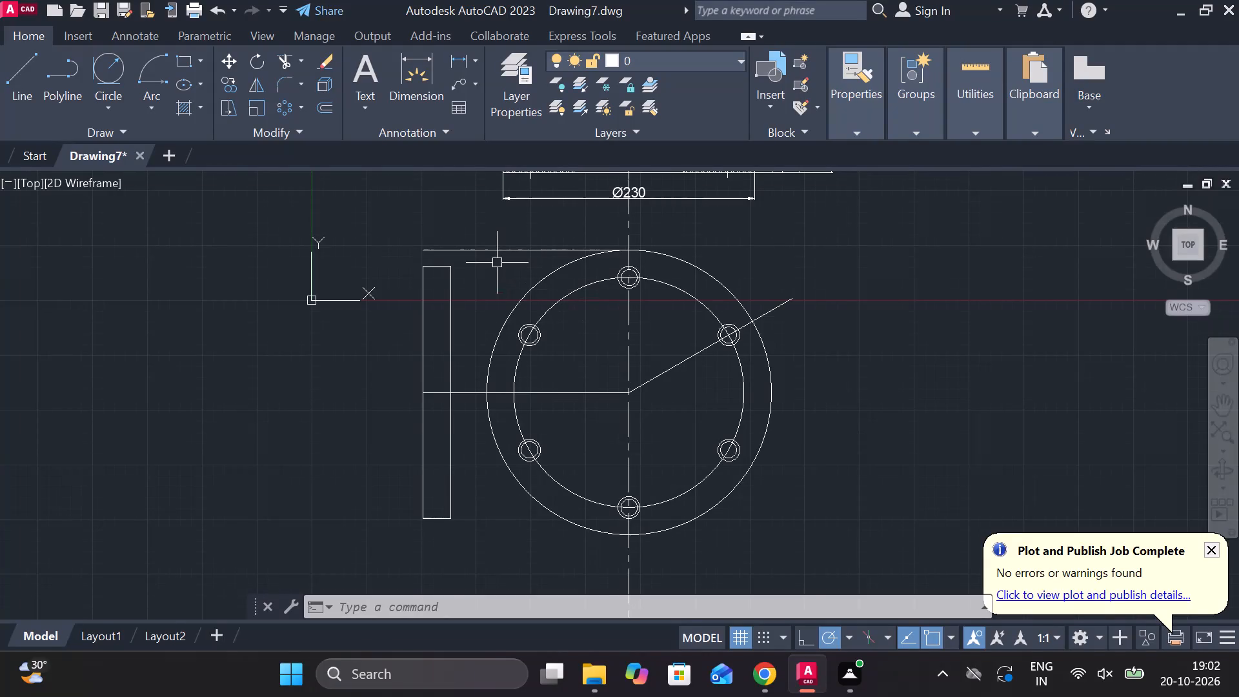
# Erase the horizontal projection line running from the top quadrant of the outer flange circle.
pyautogui.click(487, 248)
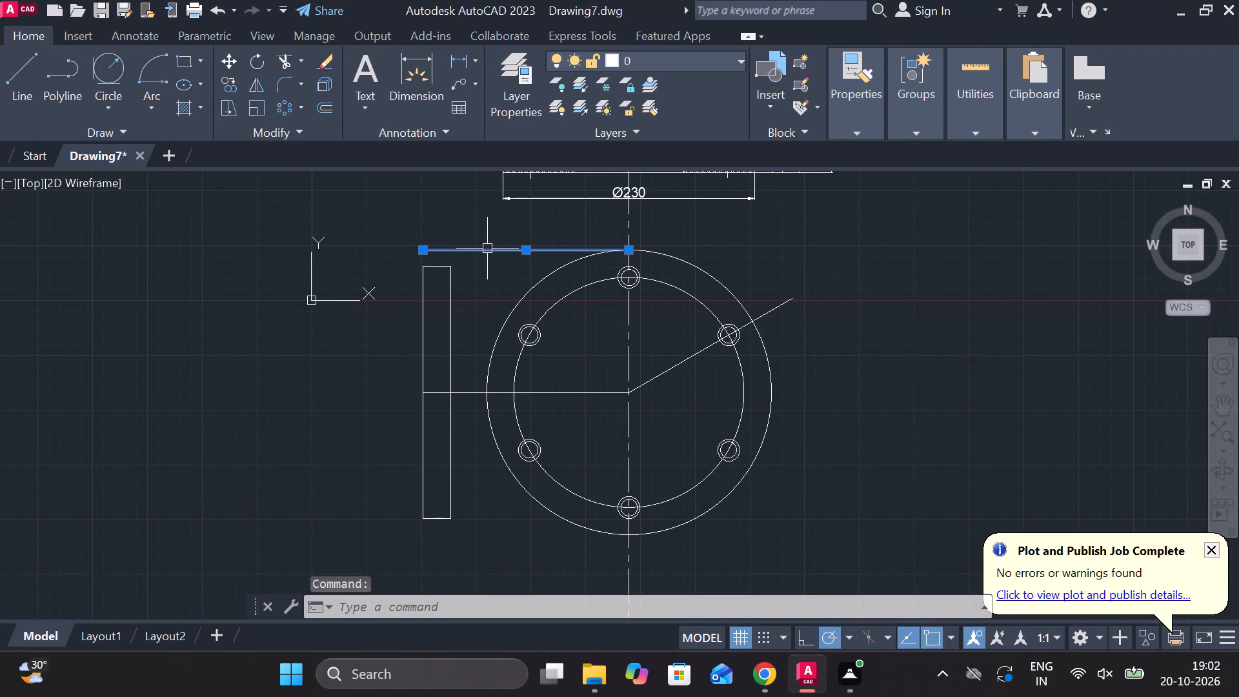
pyautogui.write('E')
pyautogui.press('space')
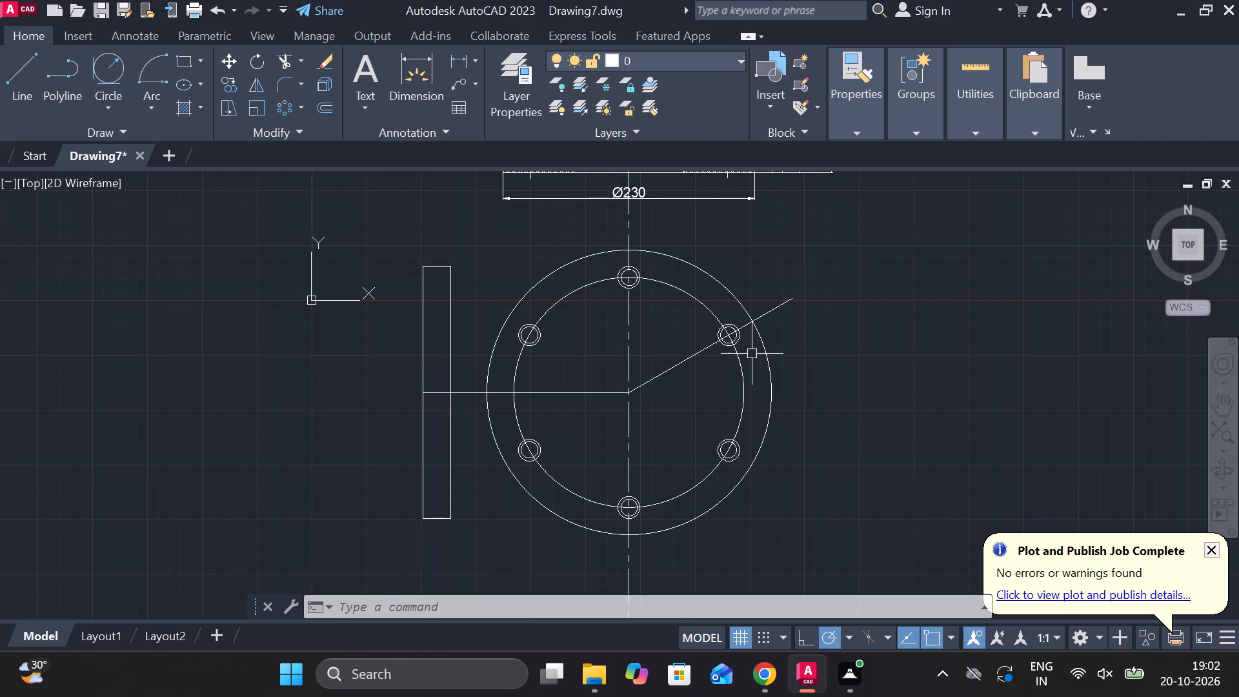
# Draw a 124 mm diameter circle centred on the flange centre.
pyautogui.scroll(-1, 746, 355)
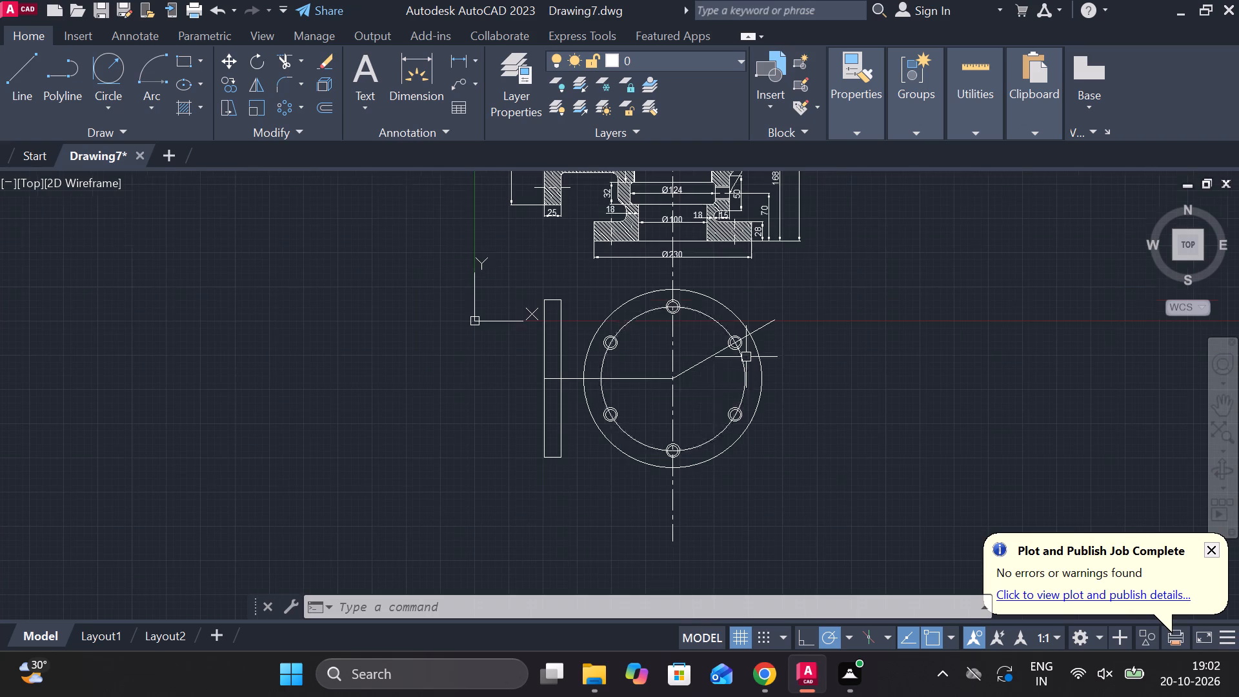
pyautogui.scroll(1, 694, 392)
pyautogui.press('Escape')
pyautogui.write('C')
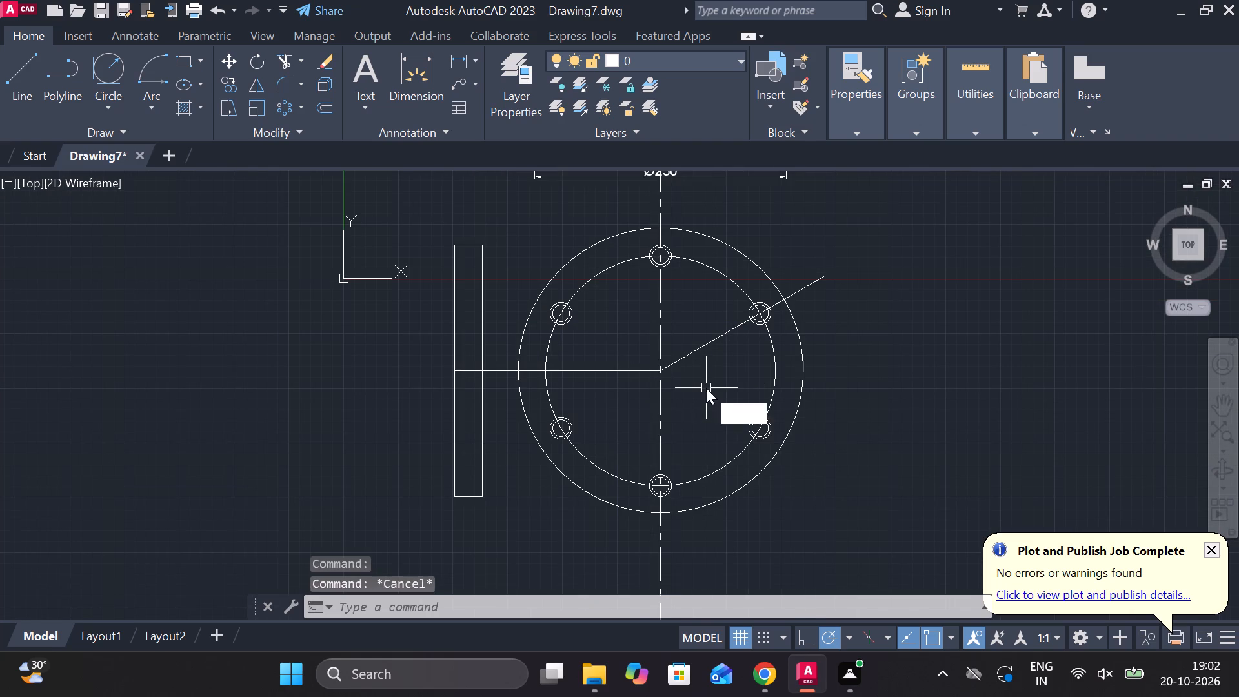
pyautogui.press('space')
pyautogui.click(658, 369)
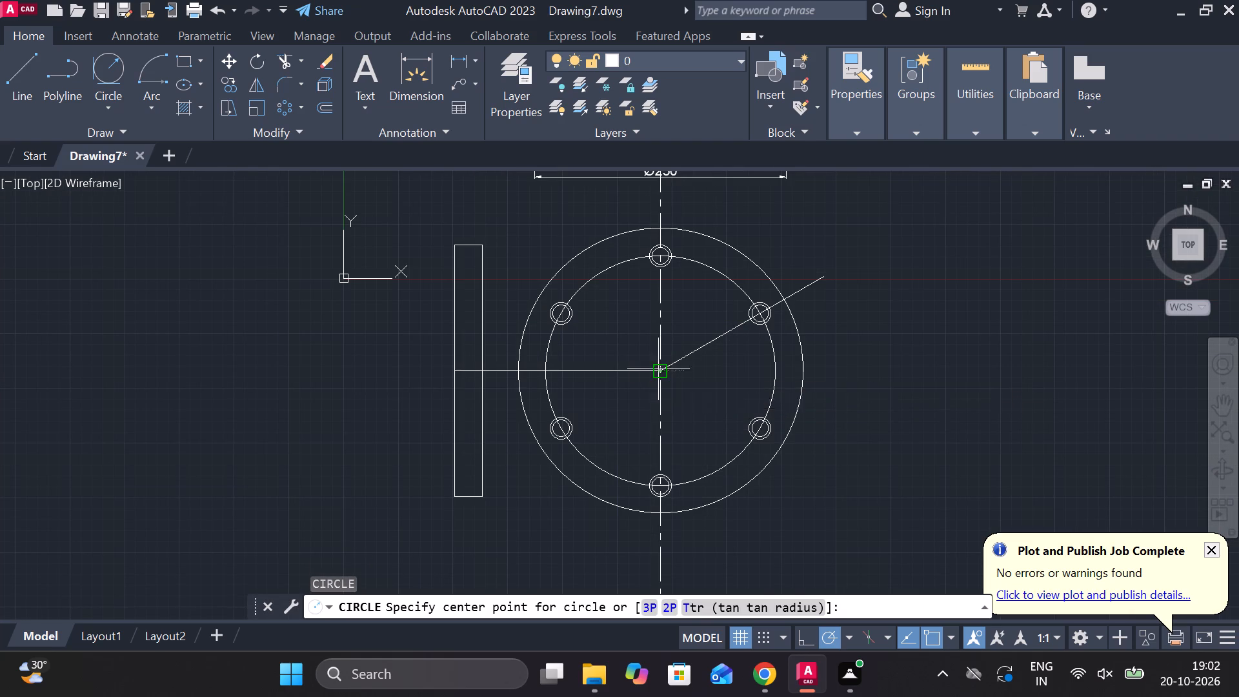
pyautogui.write('D')
pyautogui.press('space')
pyautogui.write('12')
pyautogui.press('4')
pyautogui.press('Return')
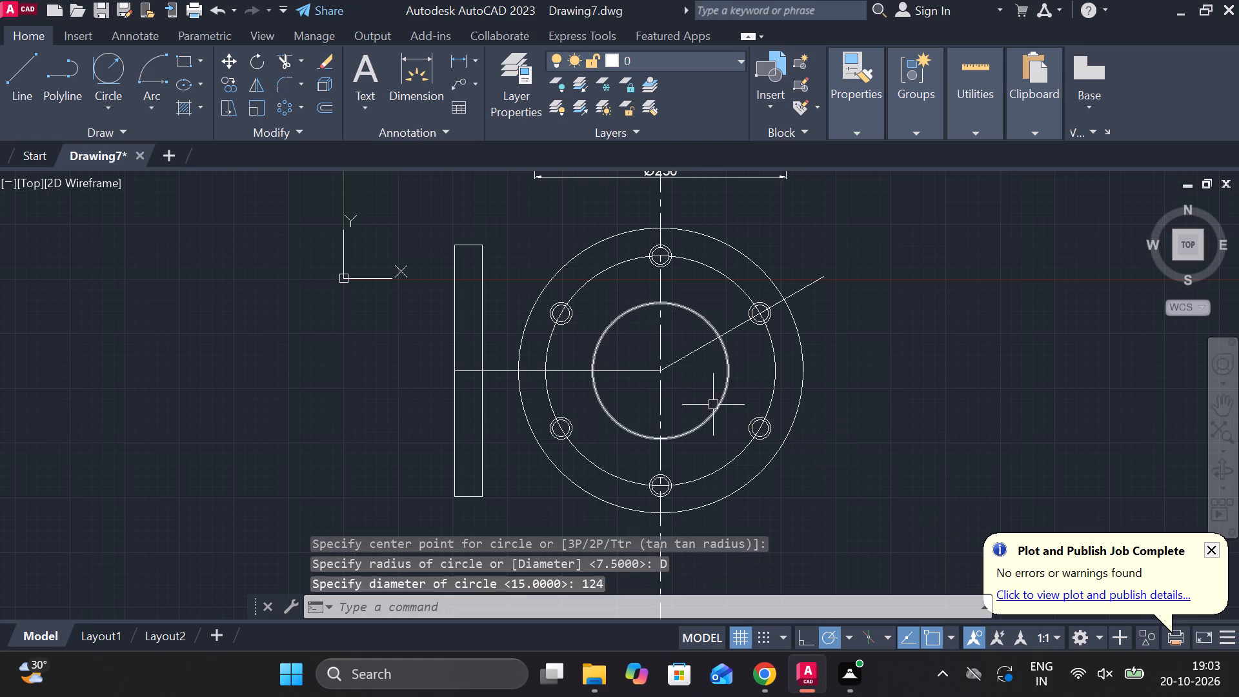
# Draw a concentric 100 mm diameter circle at the flange centre.
pyautogui.press('c')
pyautogui.press('space')
pyautogui.click(660, 370)
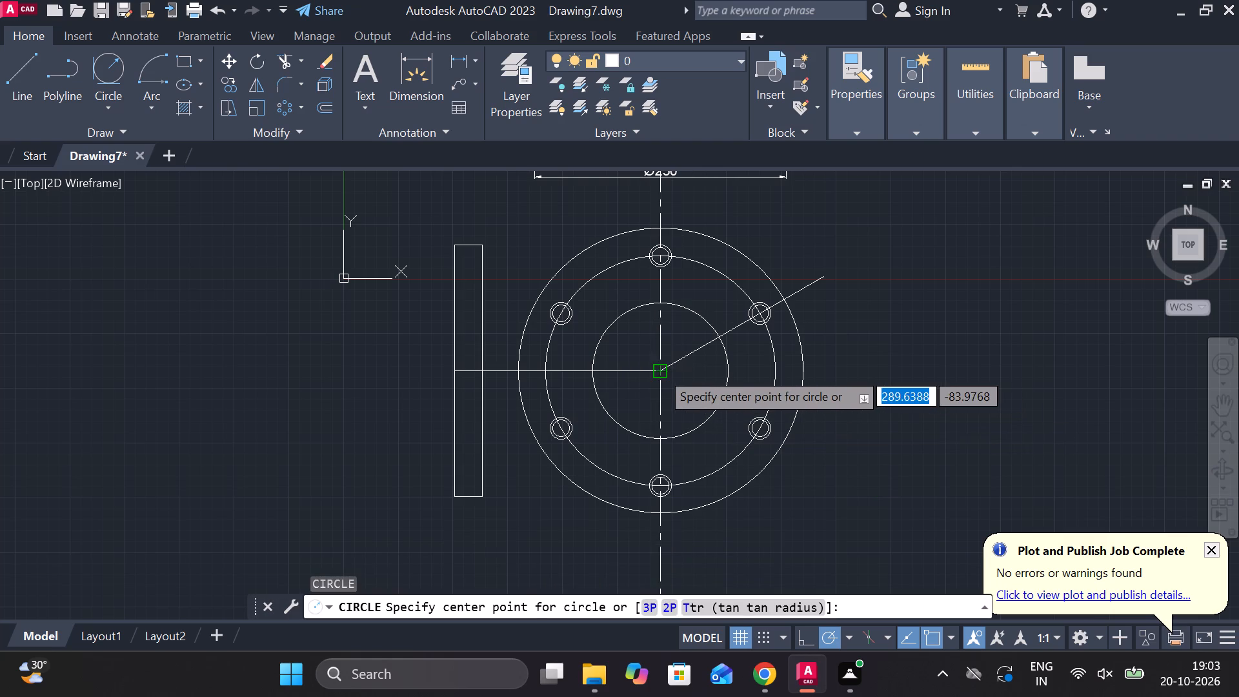
pyautogui.write('D')
pyautogui.press('space')
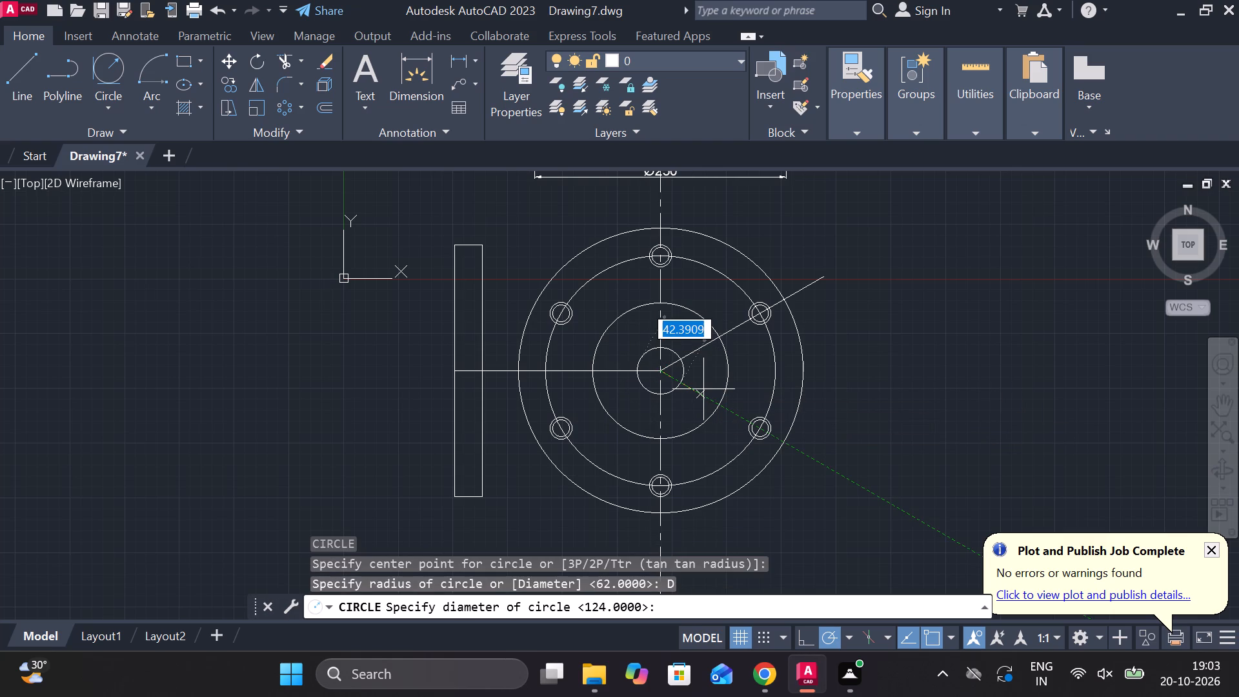
pyautogui.write('100')
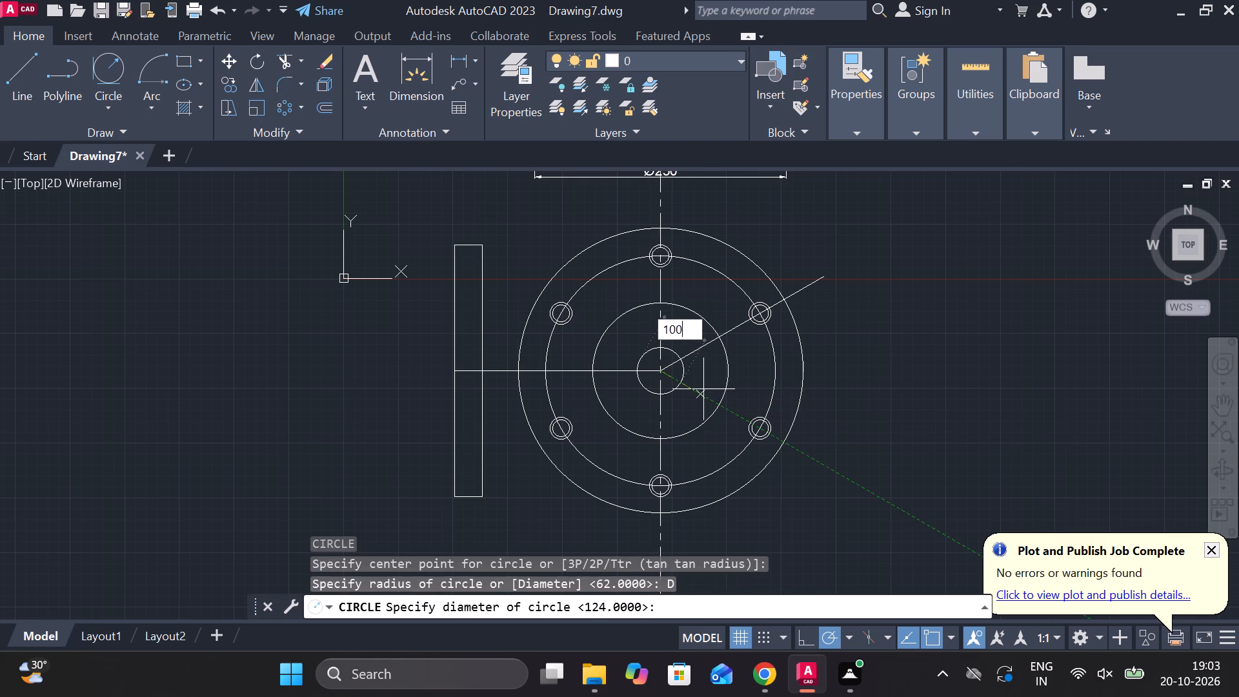
pyautogui.press('Return')
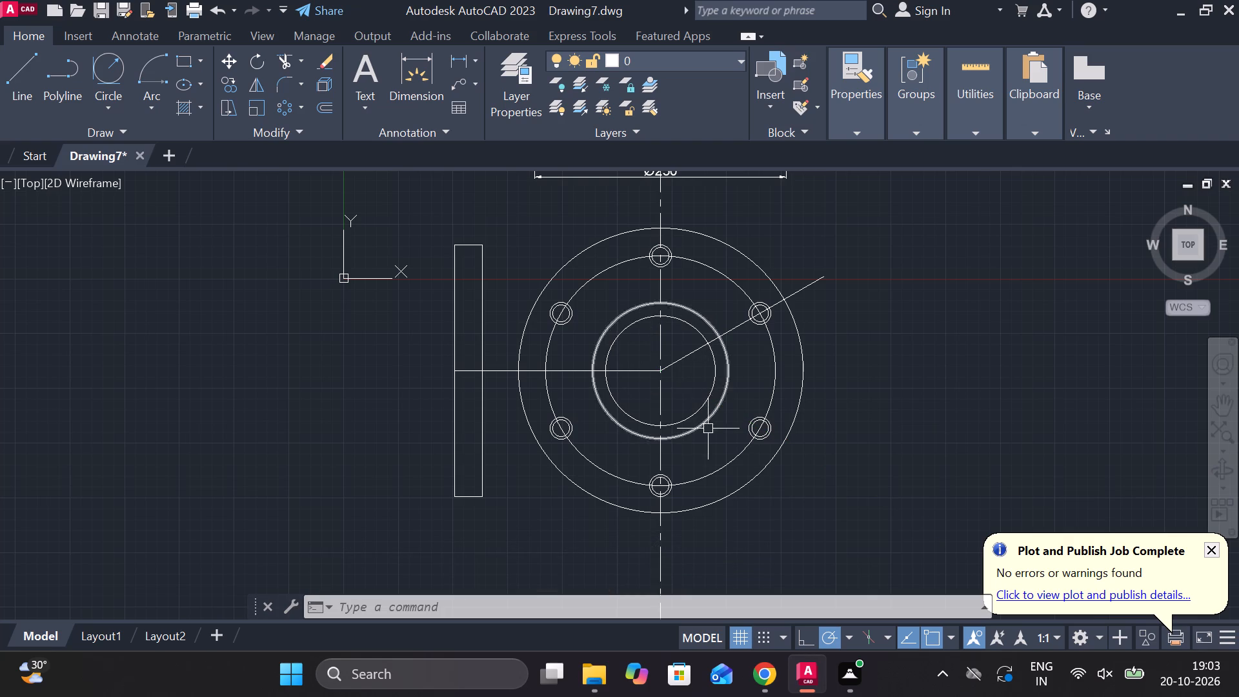
# Draw a concentric 134 mm diameter circle at the flange centre.
pyautogui.press('space')
pyautogui.click(654, 368)
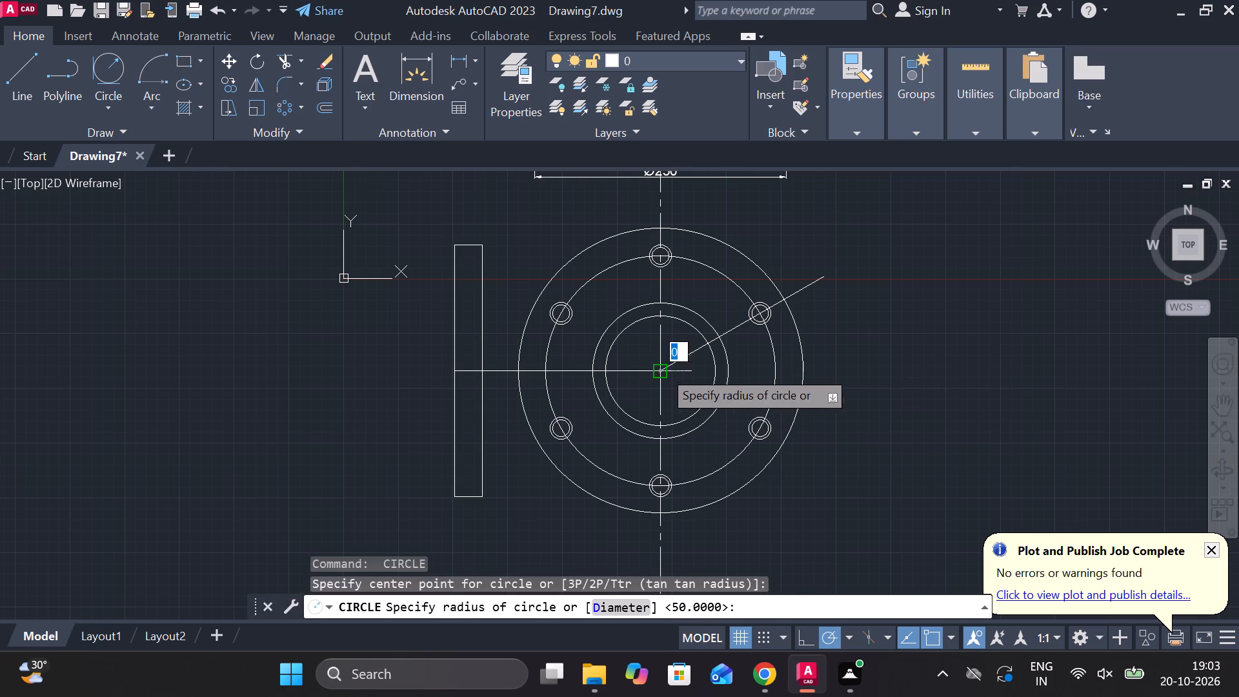
pyautogui.write('D')
pyautogui.press('space')
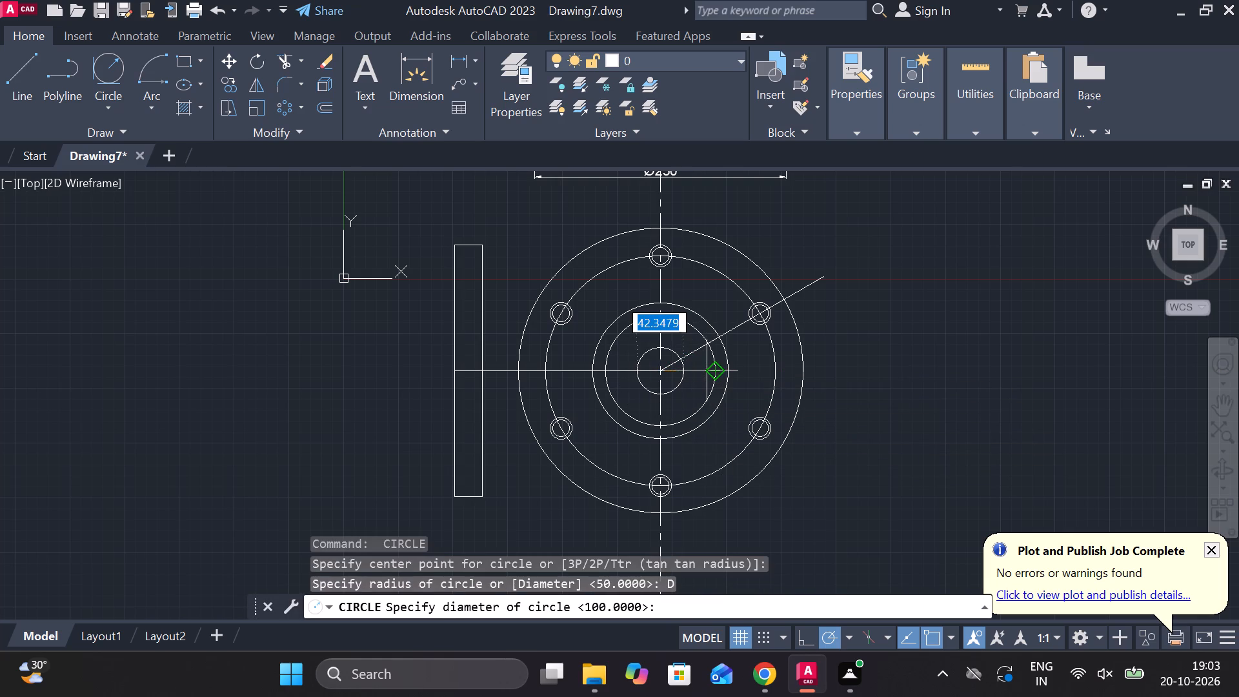
pyautogui.write('13')
pyautogui.write('4')
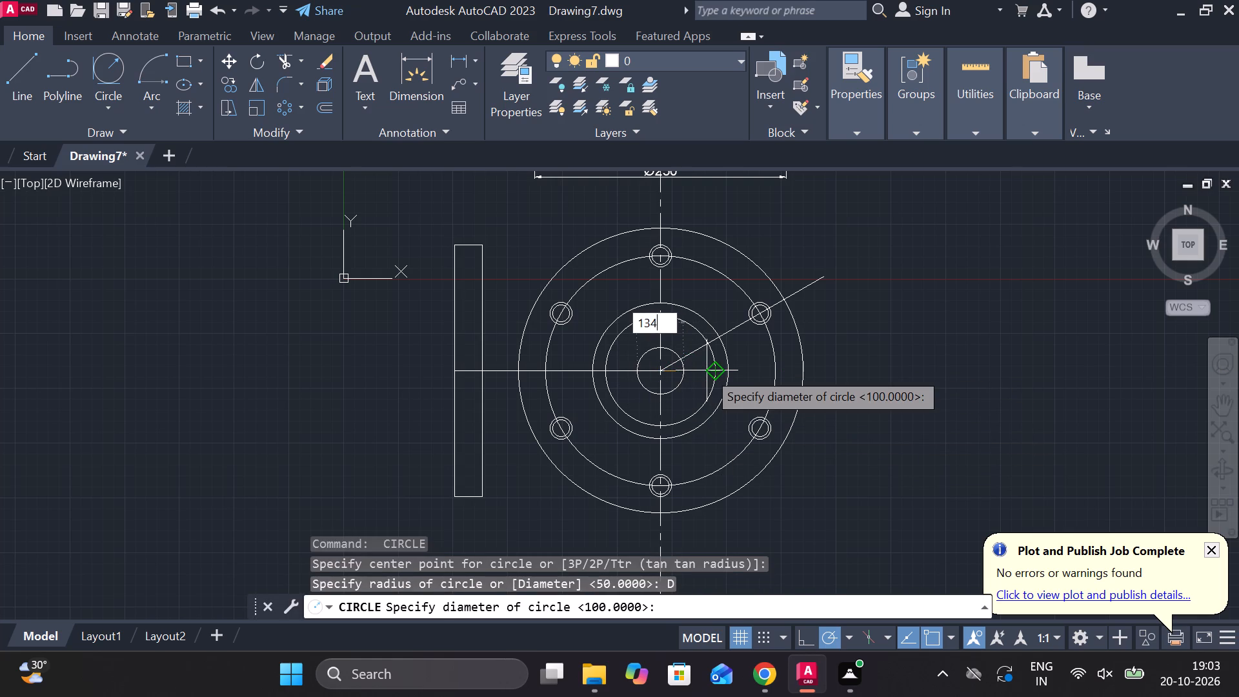
pyautogui.press('space')
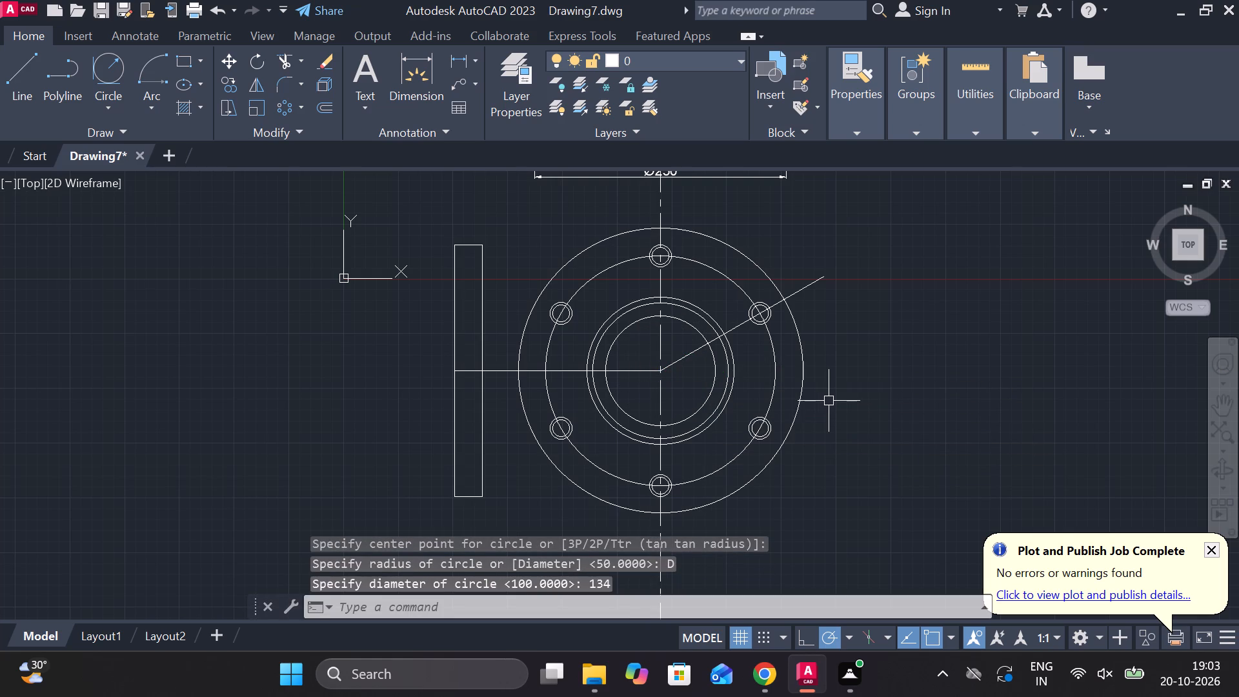
# Draw a concentric 140 mm diameter circle at the flange centre.
pyautogui.press('space')
pyautogui.click(670, 373)
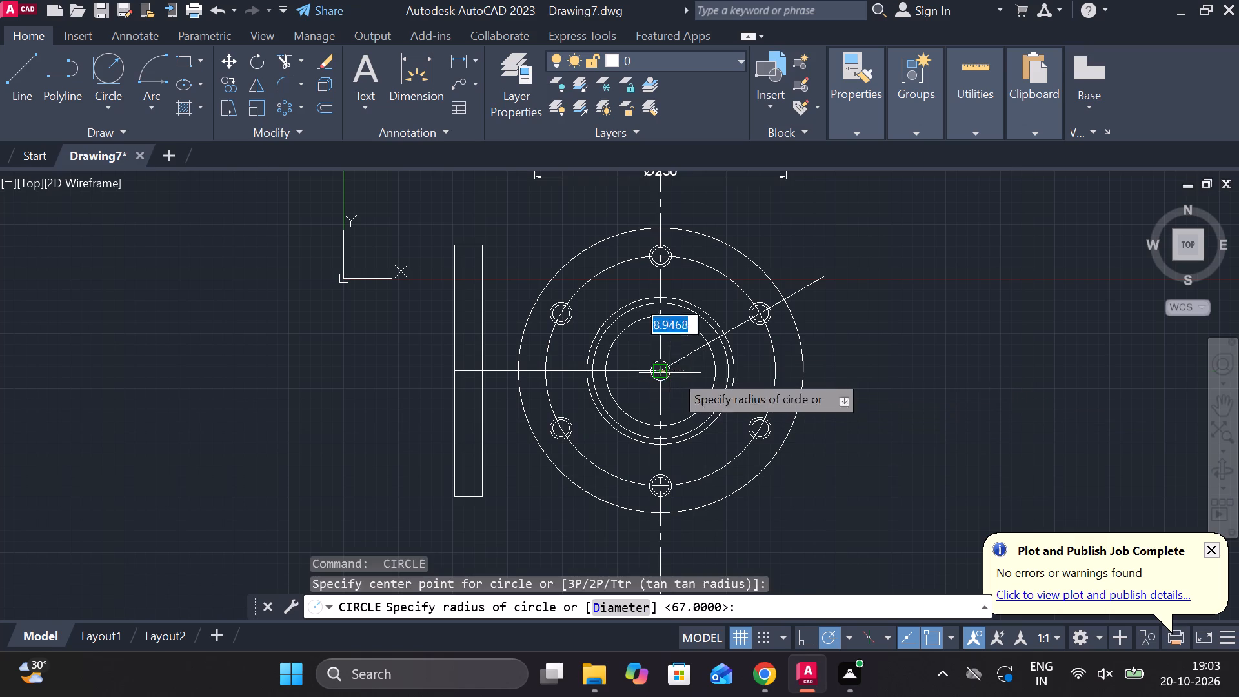
pyautogui.write('D')
pyautogui.press('space')
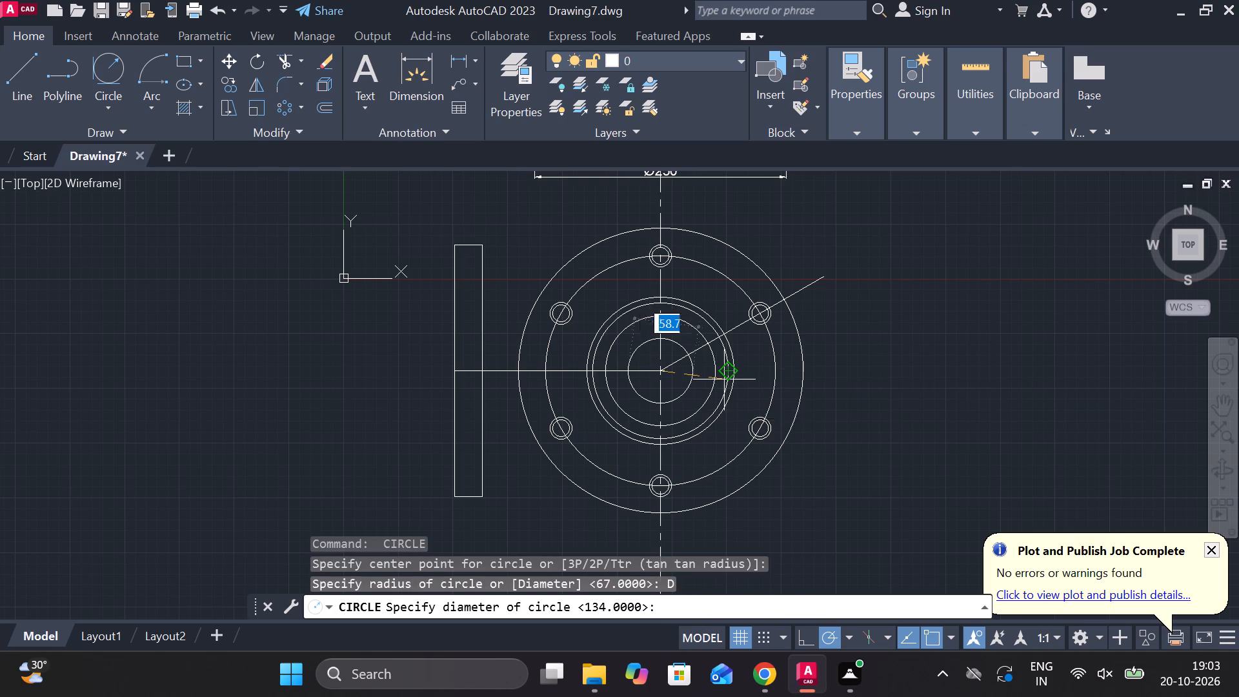
pyautogui.scroll(1, 803, 381)
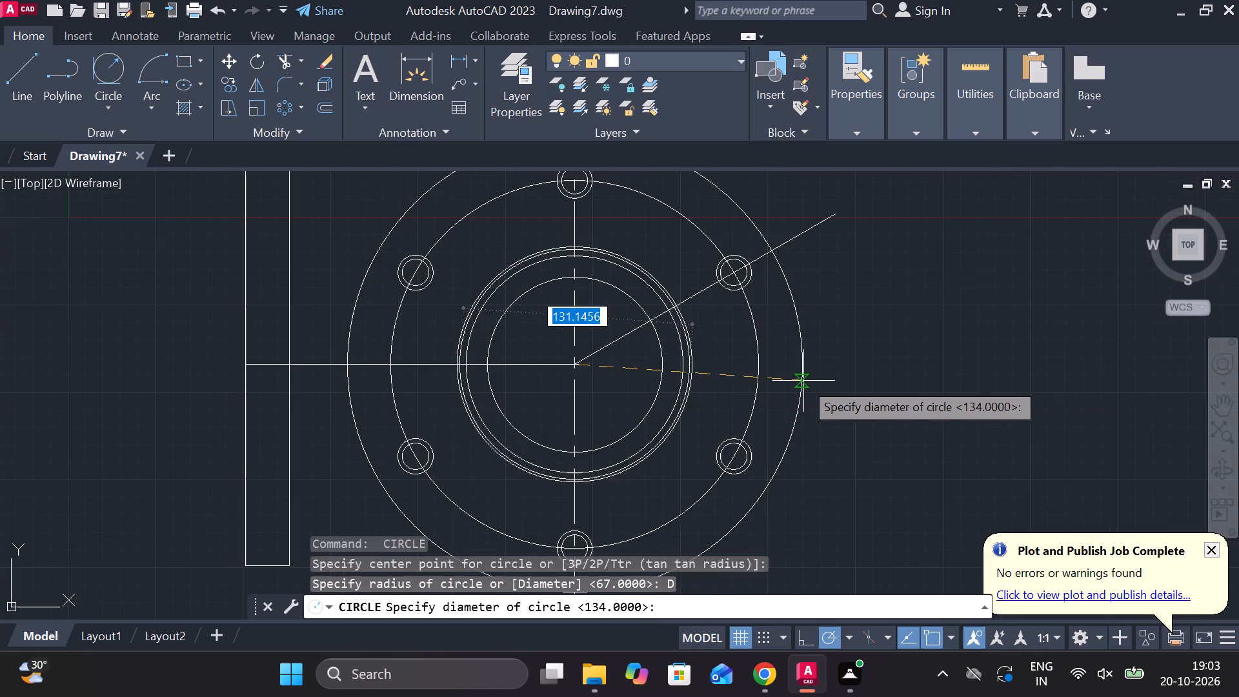
pyautogui.scroll(1, 803, 381)
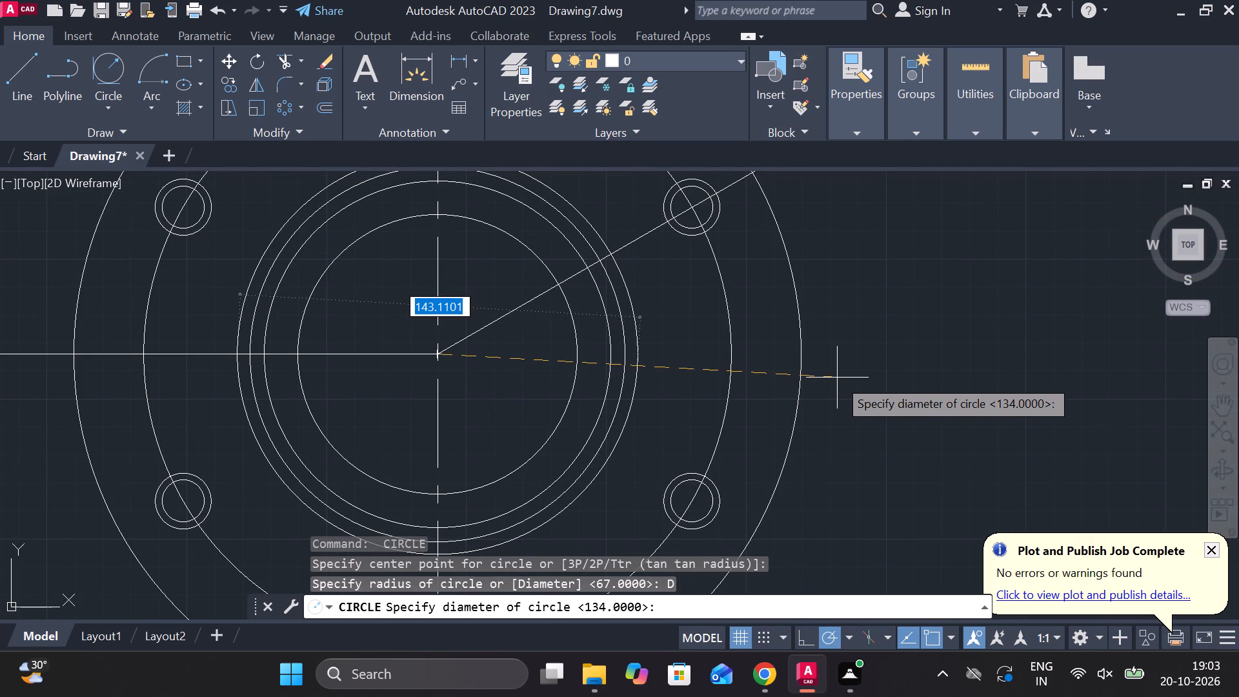
pyautogui.write('140')
pyautogui.press('Return')
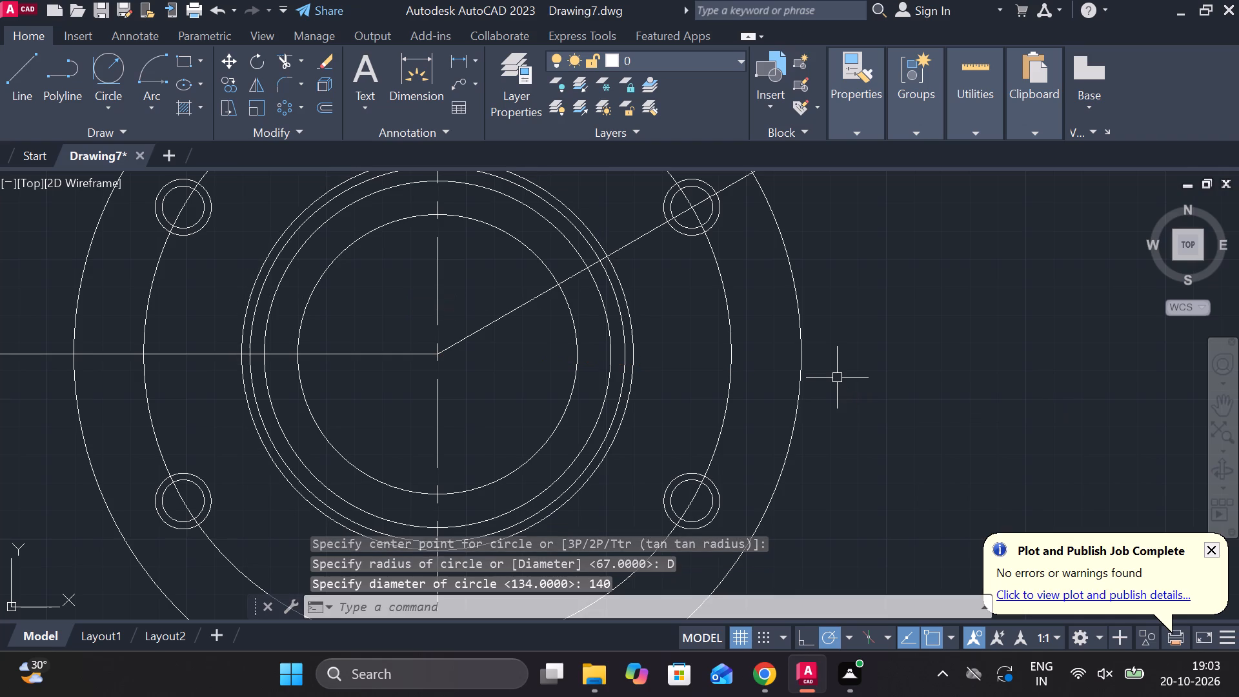
pyautogui.scroll(-2, 837, 378)
pyautogui.scroll(2, 713, 323)
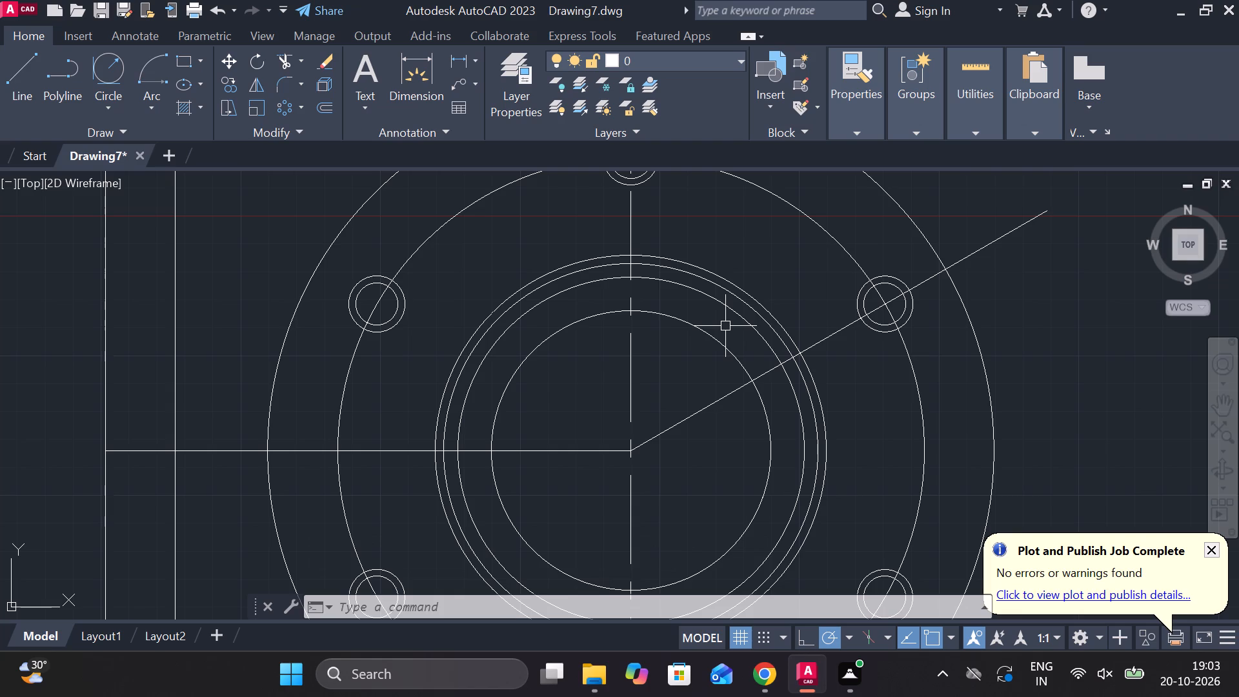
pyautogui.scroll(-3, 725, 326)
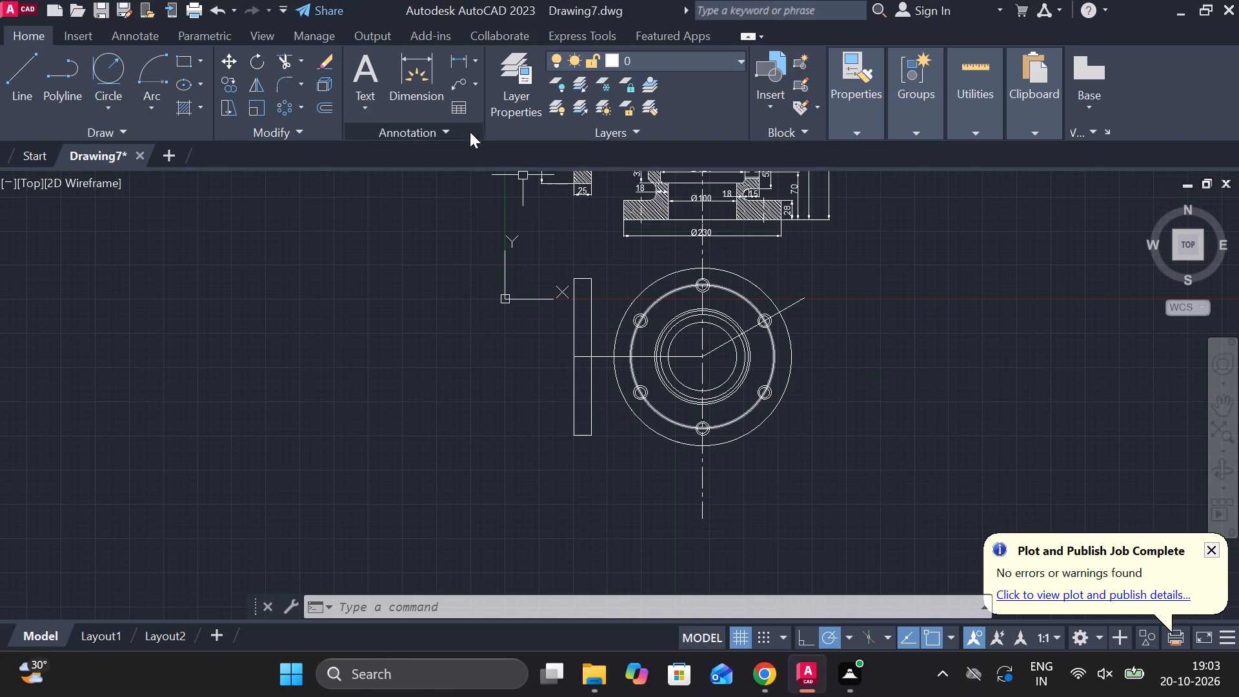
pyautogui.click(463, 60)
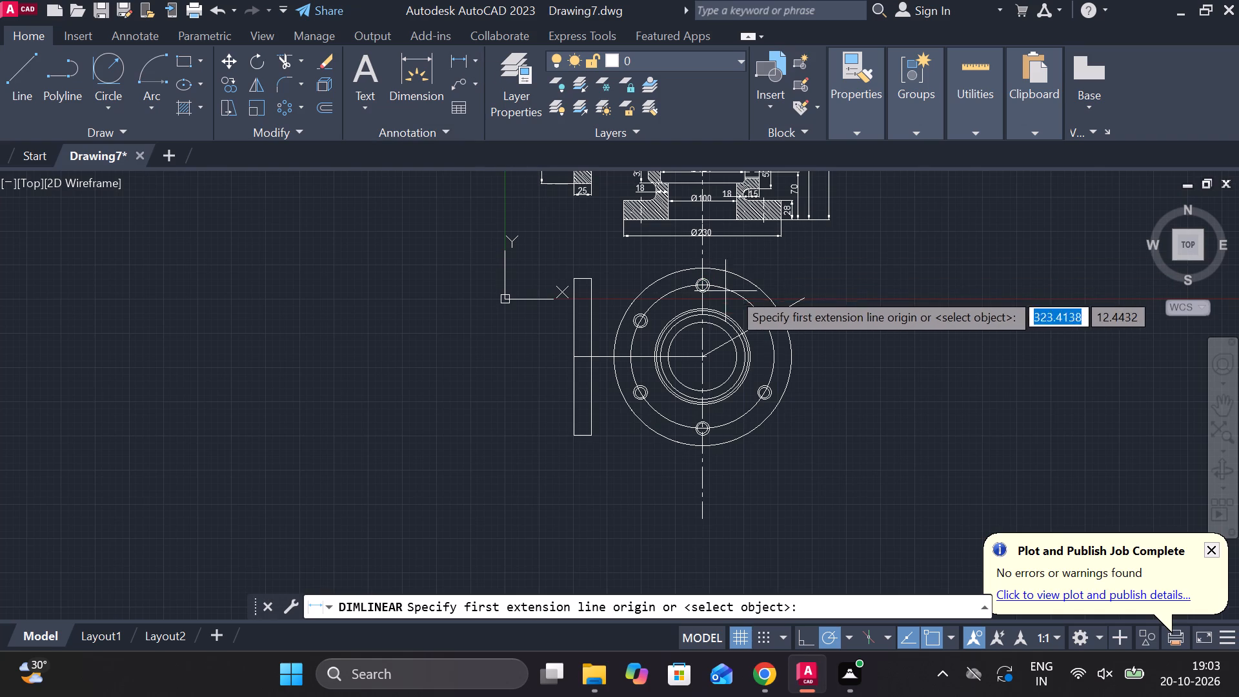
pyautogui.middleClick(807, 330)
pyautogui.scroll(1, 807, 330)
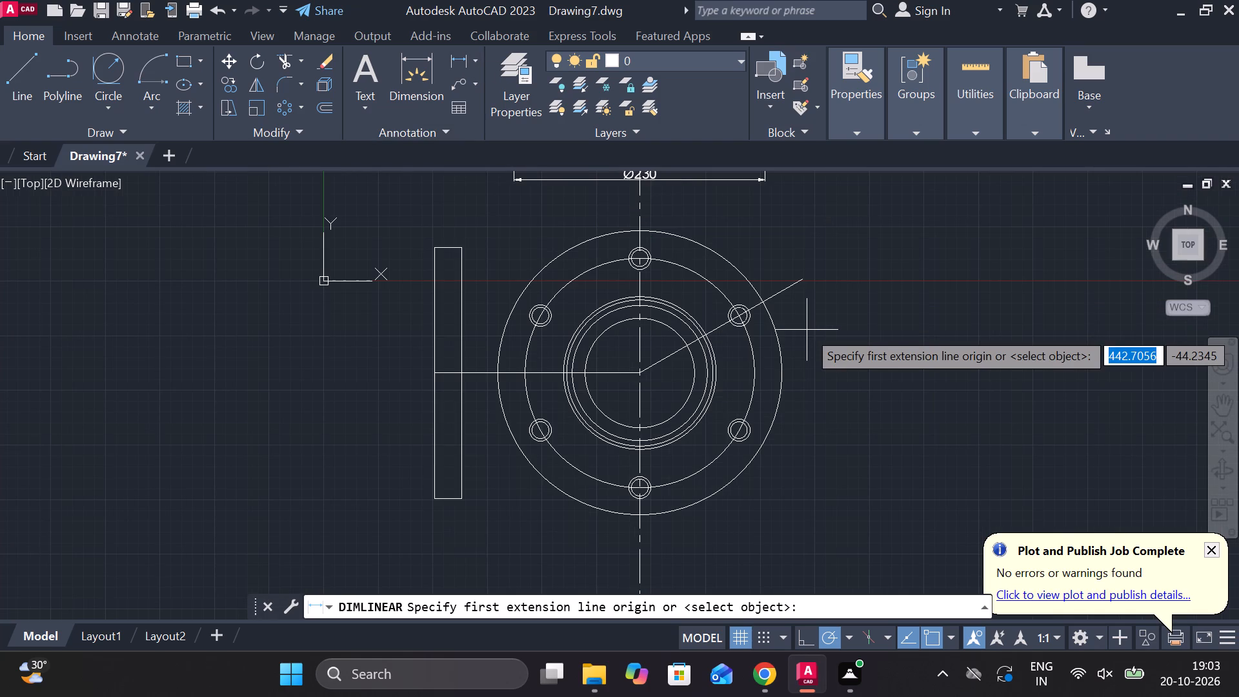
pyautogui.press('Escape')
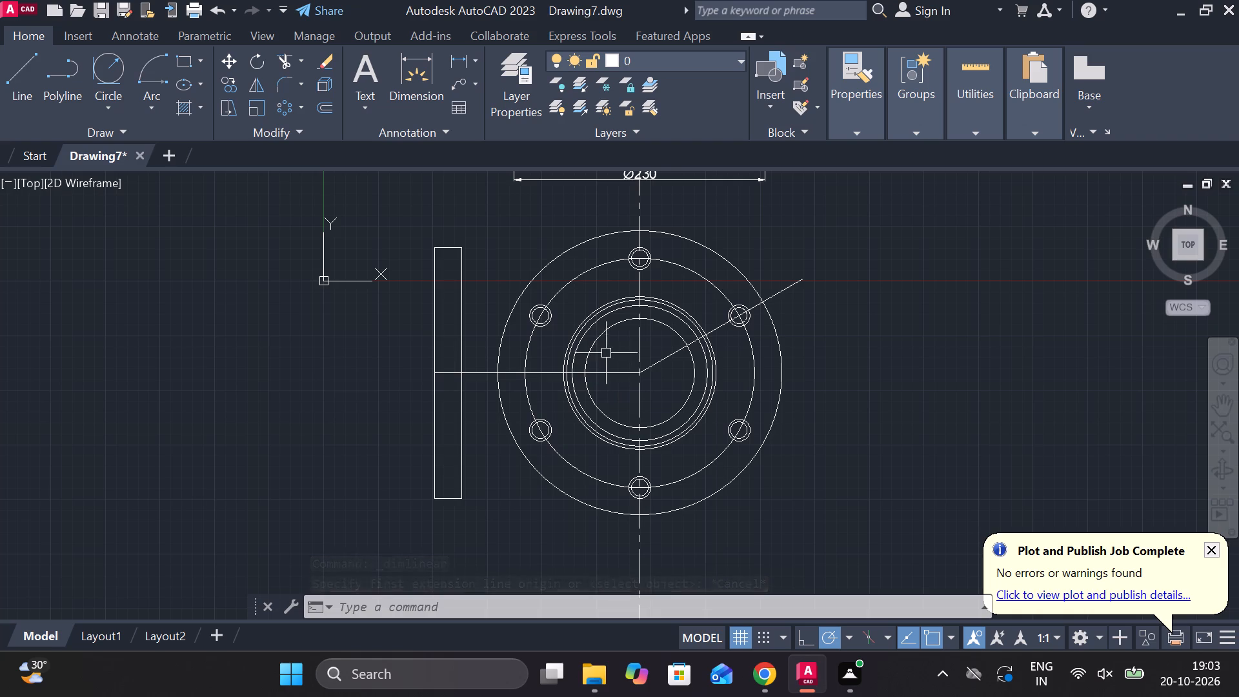
# Check the diameter of the innermost concentric circle with the Diameter dimension, without placing it.
pyautogui.scroll(1, 680, 335)
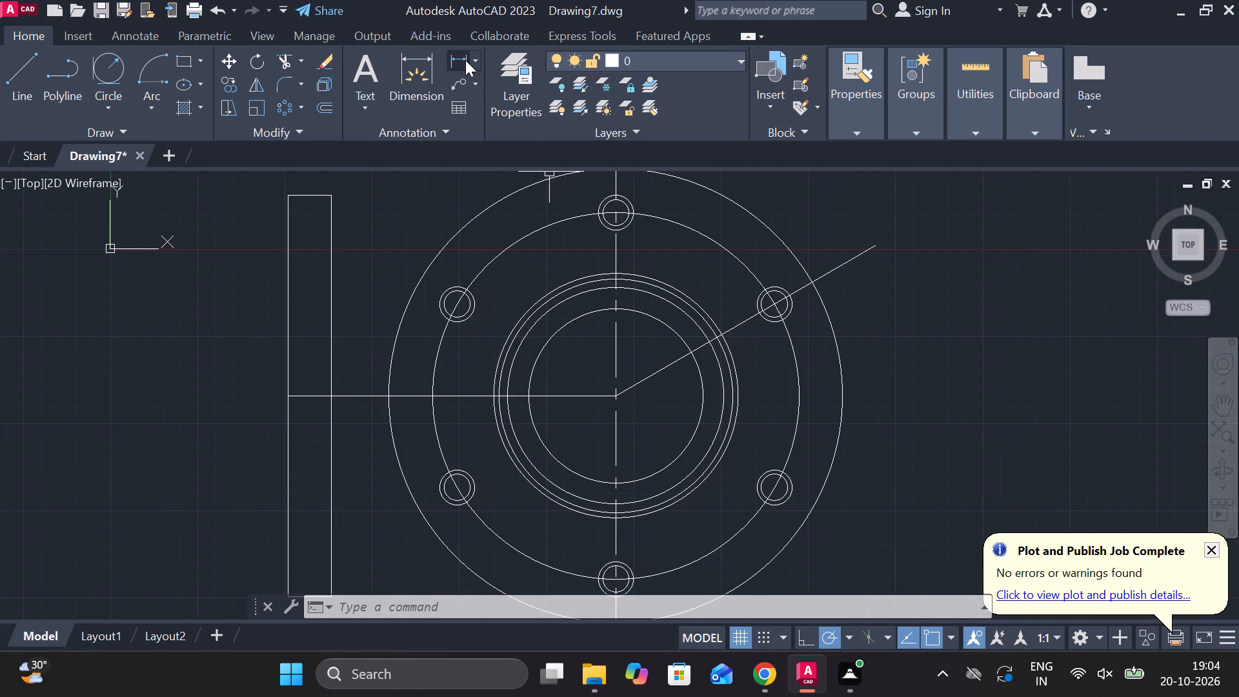
pyautogui.click(474, 59)
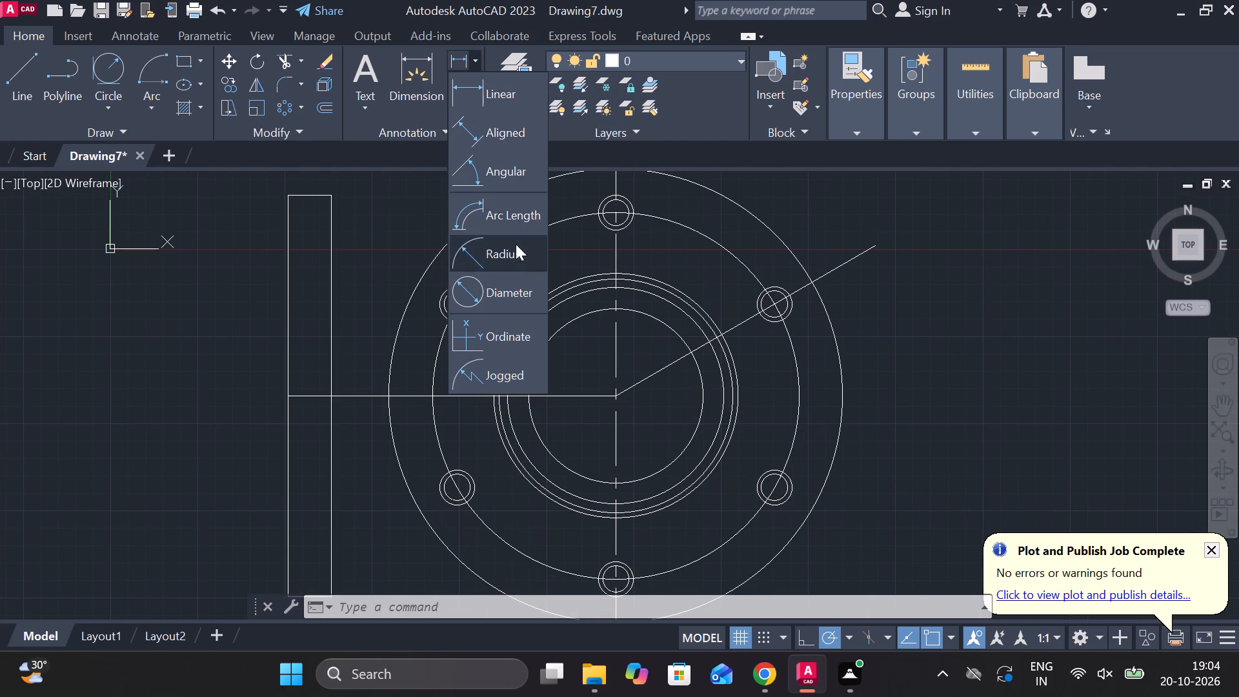
pyautogui.click(505, 297)
pyautogui.scroll(2, 611, 297)
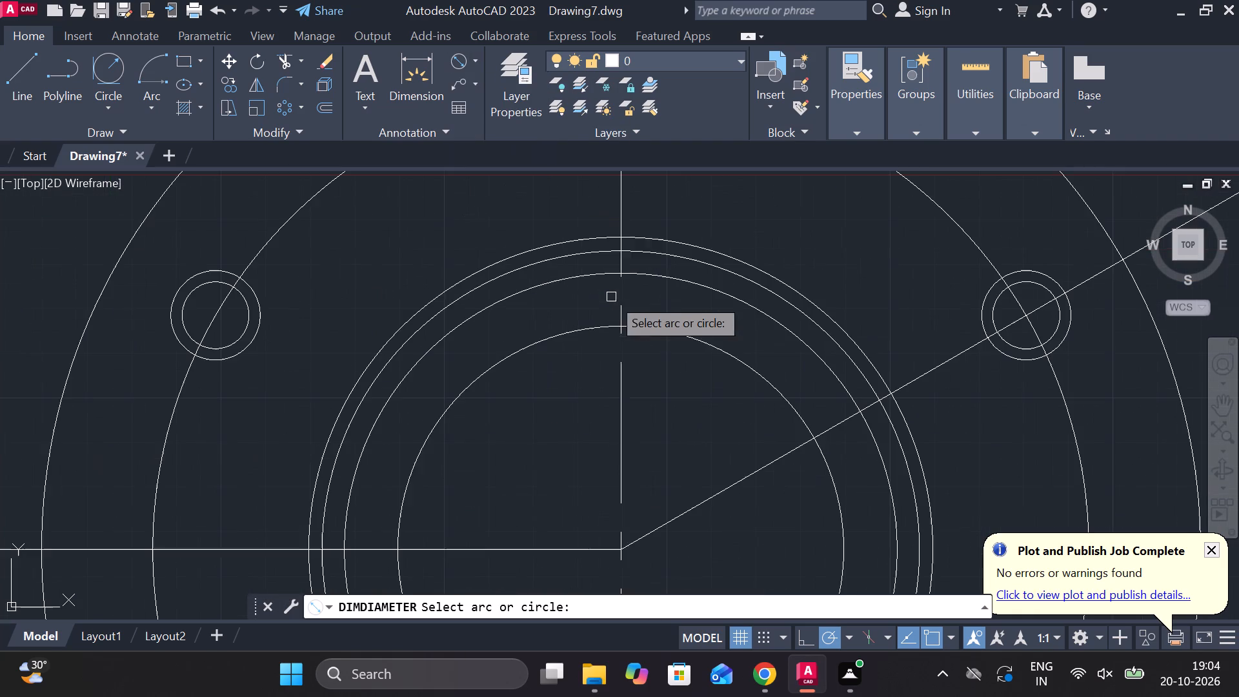
pyautogui.click(658, 329)
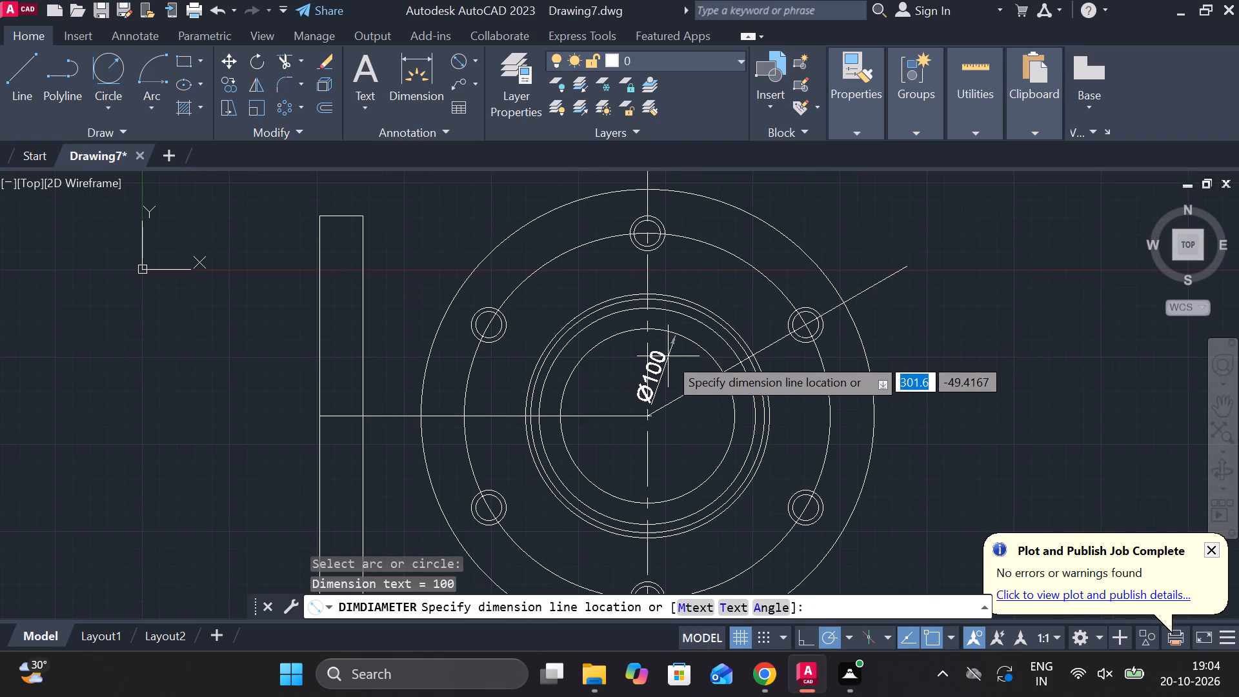
pyautogui.press('Escape')
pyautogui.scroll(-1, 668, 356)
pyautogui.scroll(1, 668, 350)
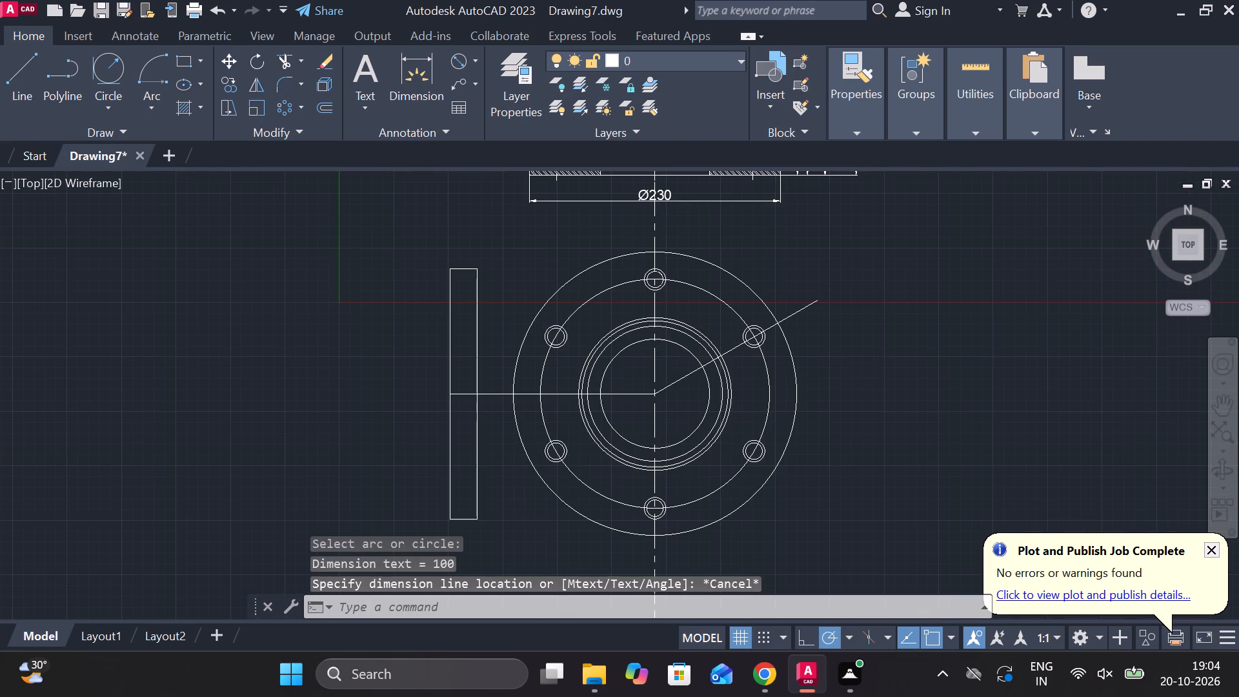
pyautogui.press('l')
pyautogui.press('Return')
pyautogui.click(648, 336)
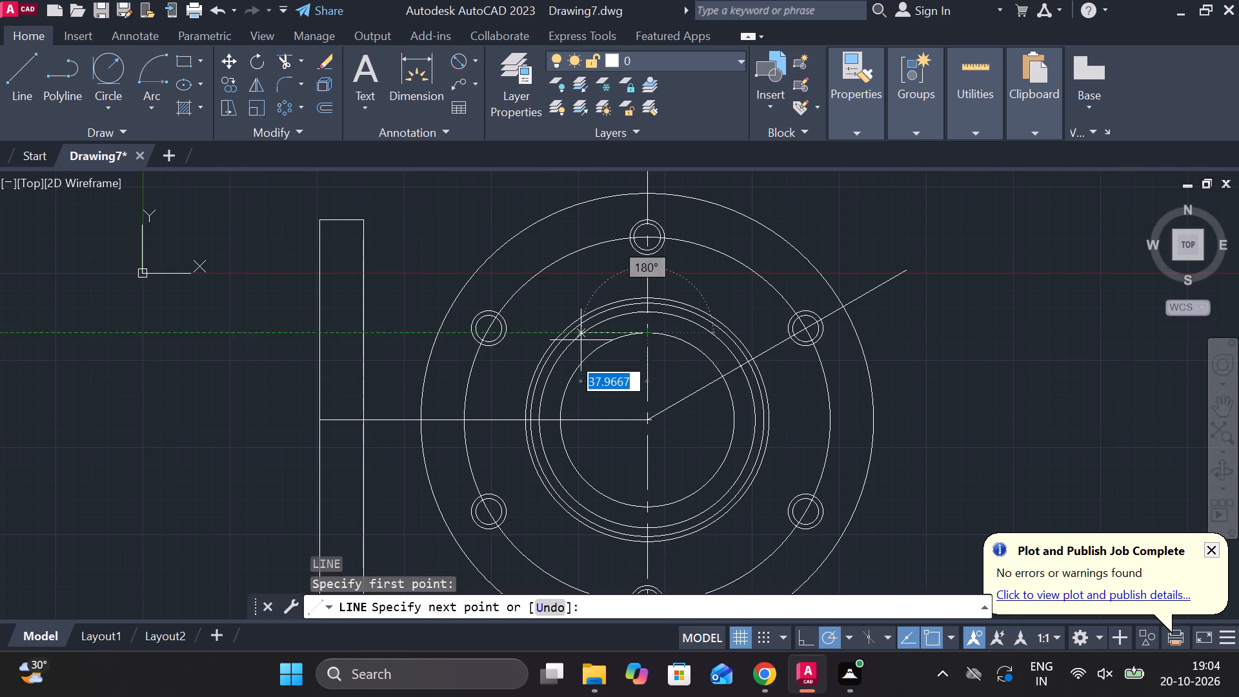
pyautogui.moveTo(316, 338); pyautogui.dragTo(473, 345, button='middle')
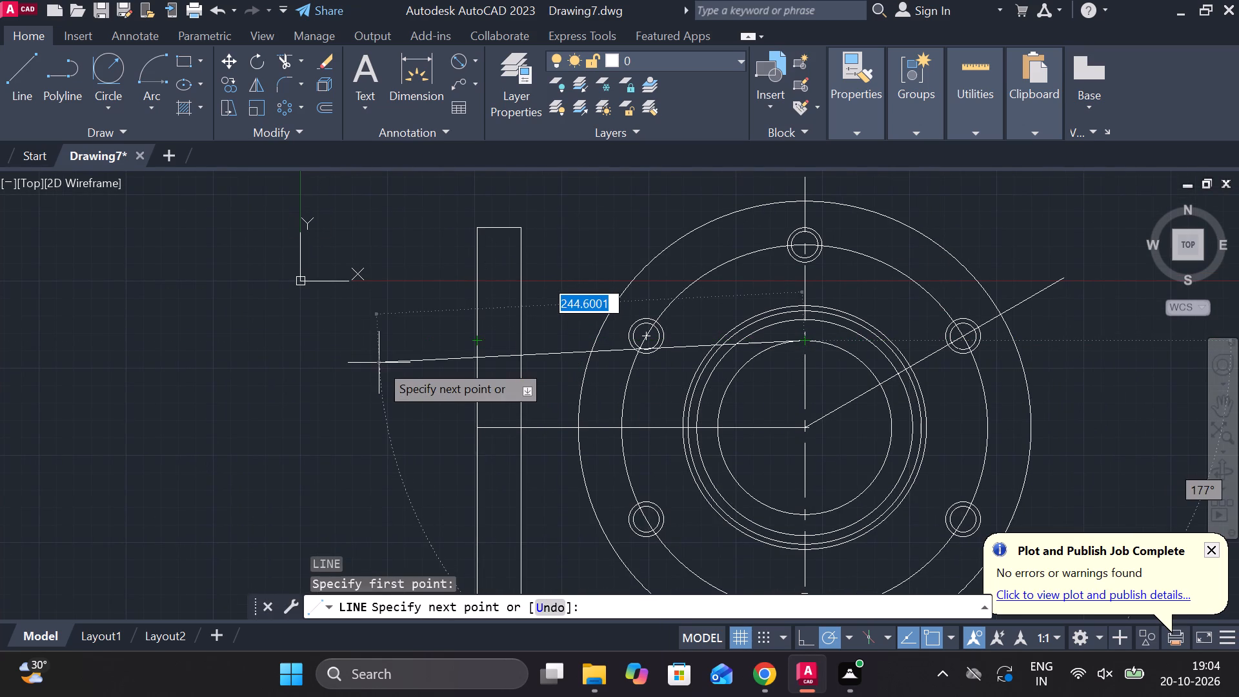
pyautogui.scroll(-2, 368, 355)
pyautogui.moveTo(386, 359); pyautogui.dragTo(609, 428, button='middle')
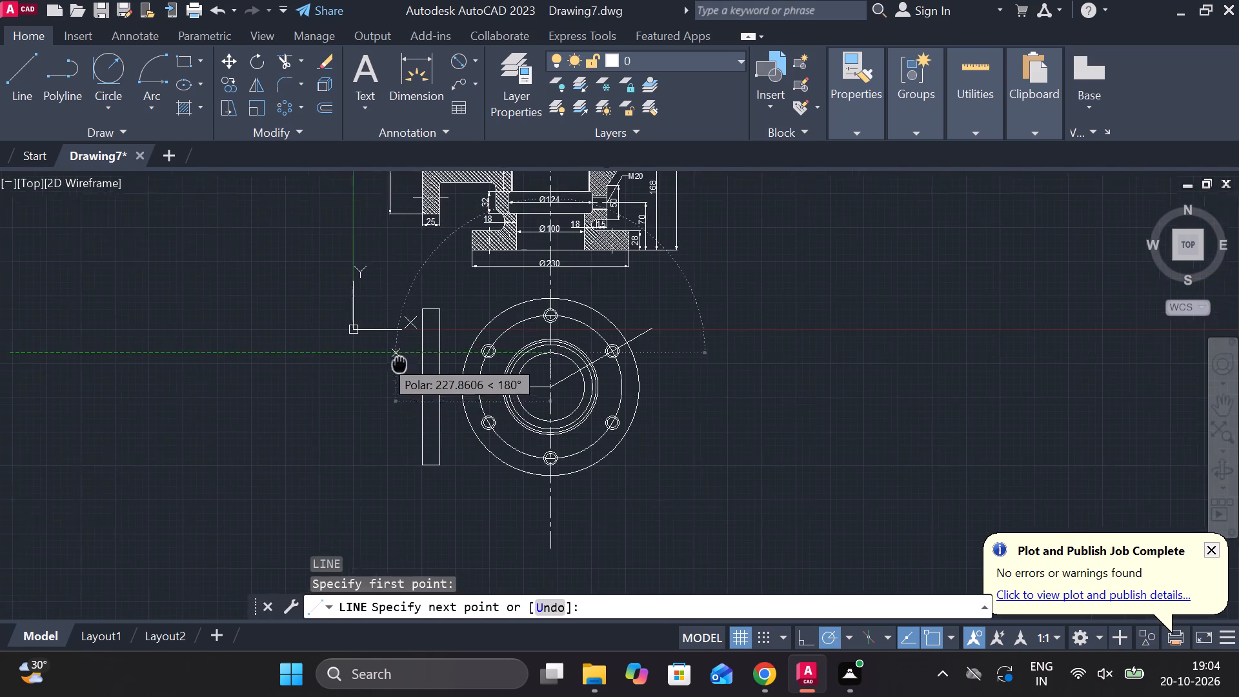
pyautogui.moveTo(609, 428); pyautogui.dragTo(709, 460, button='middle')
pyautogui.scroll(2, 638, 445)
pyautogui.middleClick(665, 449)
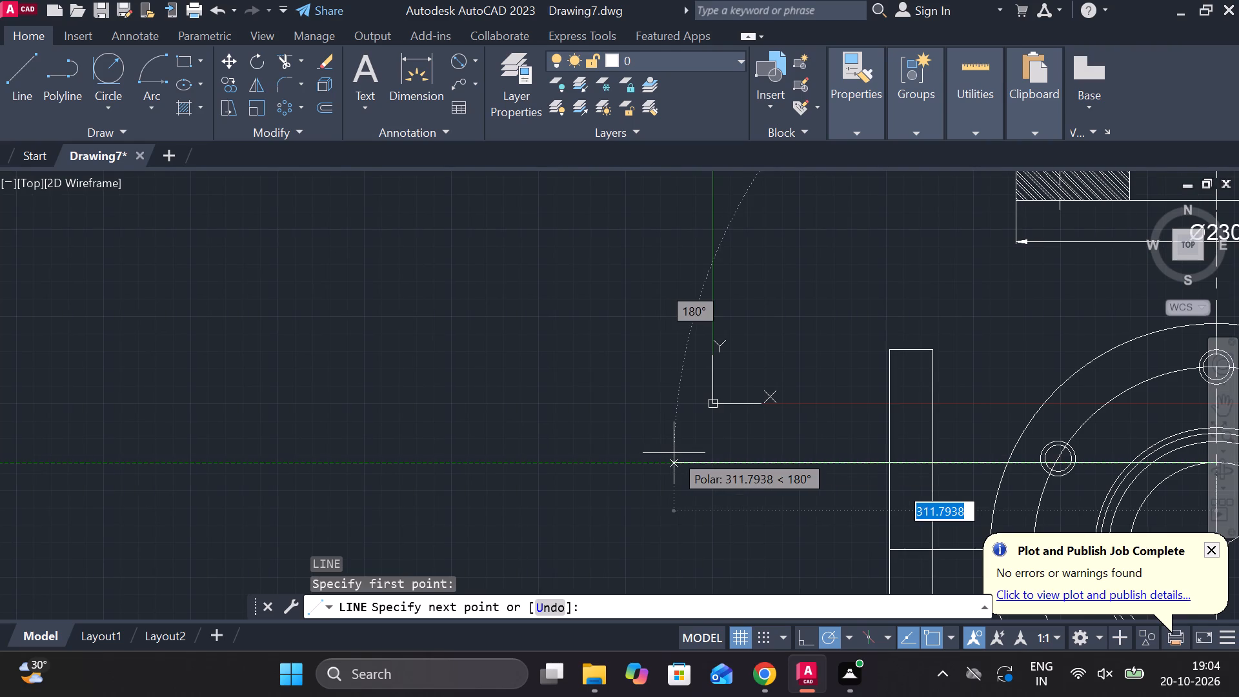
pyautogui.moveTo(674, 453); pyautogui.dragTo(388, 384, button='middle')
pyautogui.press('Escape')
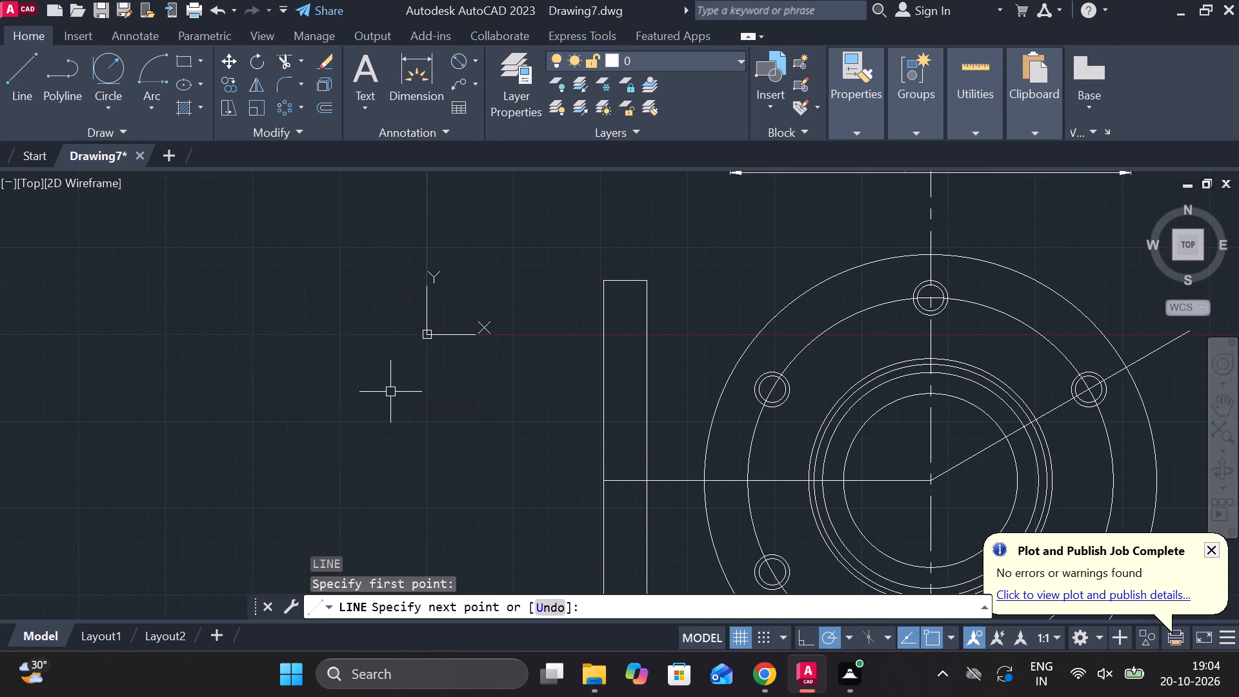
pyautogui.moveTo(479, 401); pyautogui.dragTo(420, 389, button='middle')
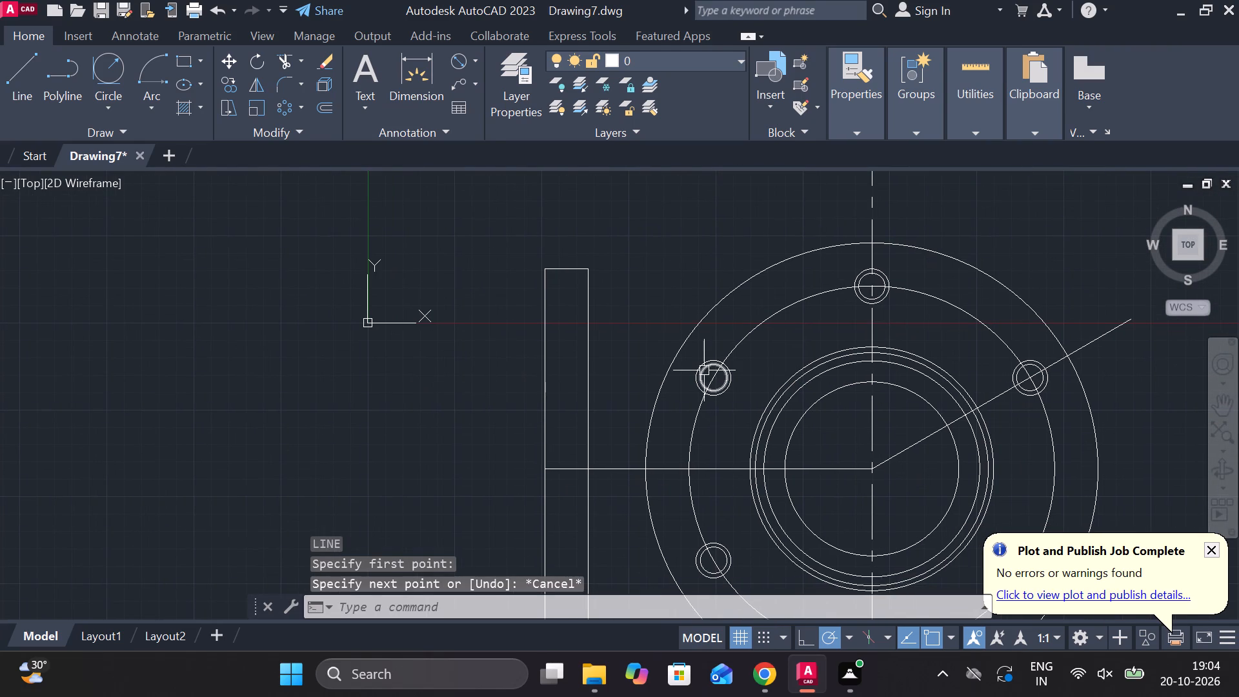
# Draw a horizontal projection line from the top of the 140 mm circle to beyond the side view's far edge.
pyautogui.press('space')
pyautogui.click(871, 349)
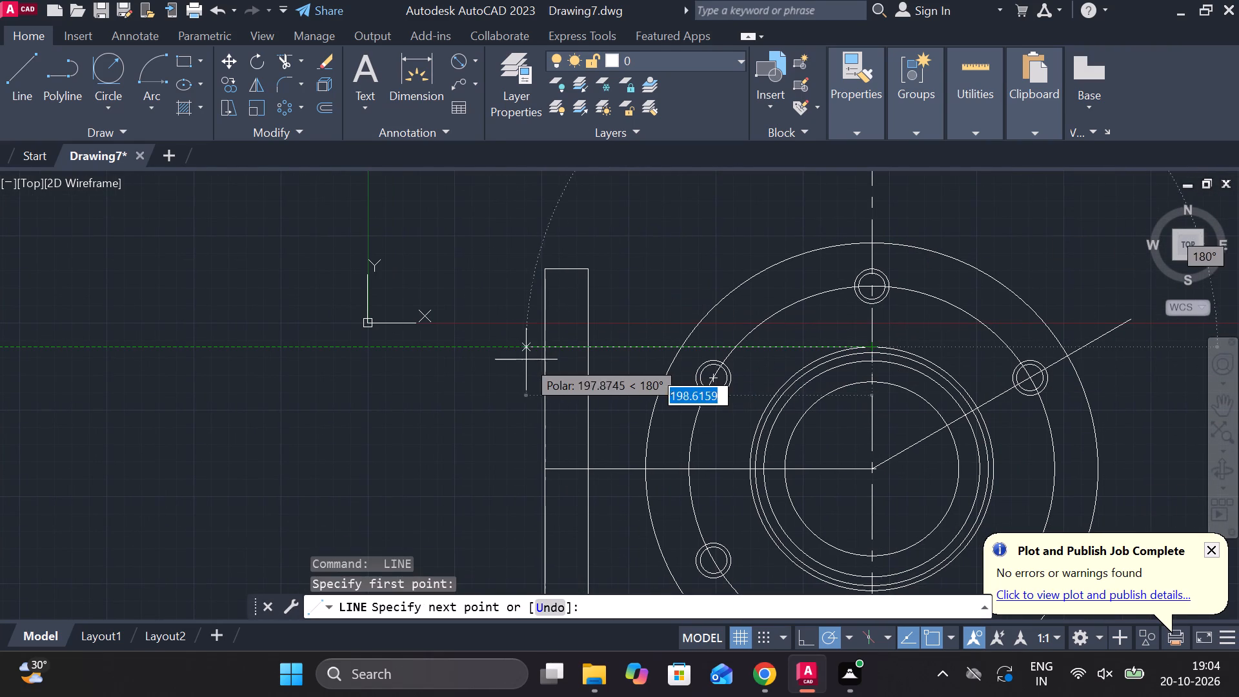
pyautogui.click(513, 359)
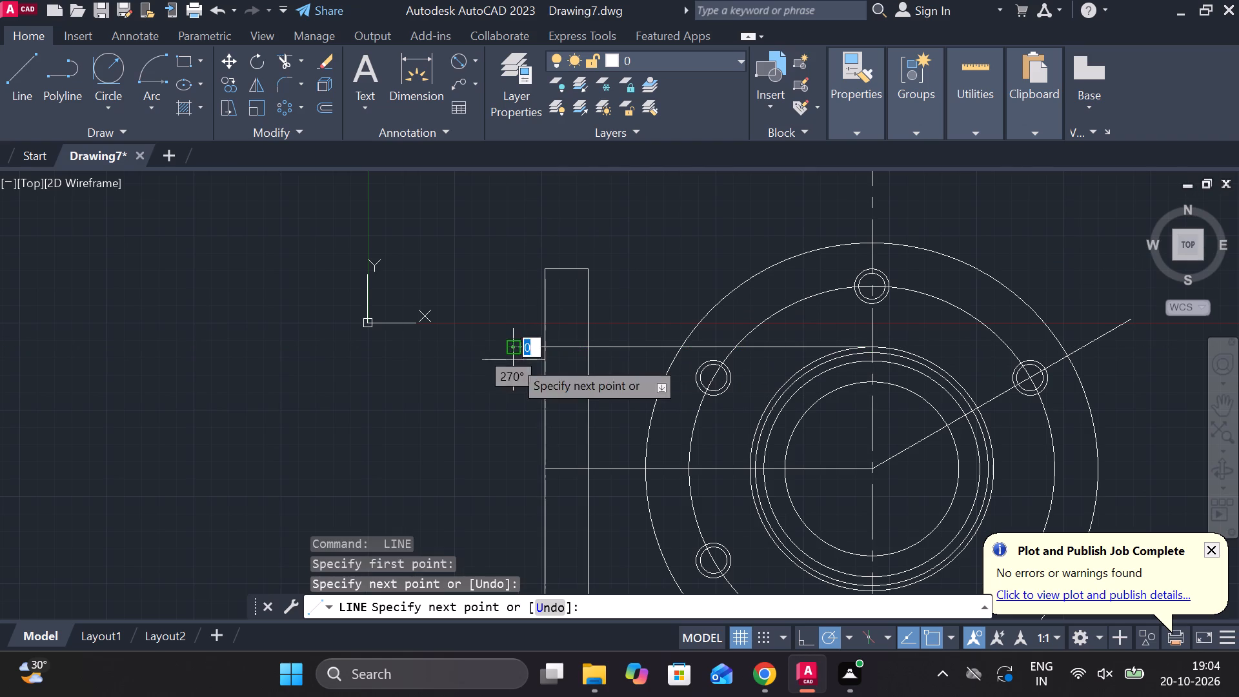
pyautogui.press('Escape')
# Trim the upper projection line's portions inside the side view rectangle and beyond its far edge.
pyautogui.write('TR')
pyautogui.press('space')
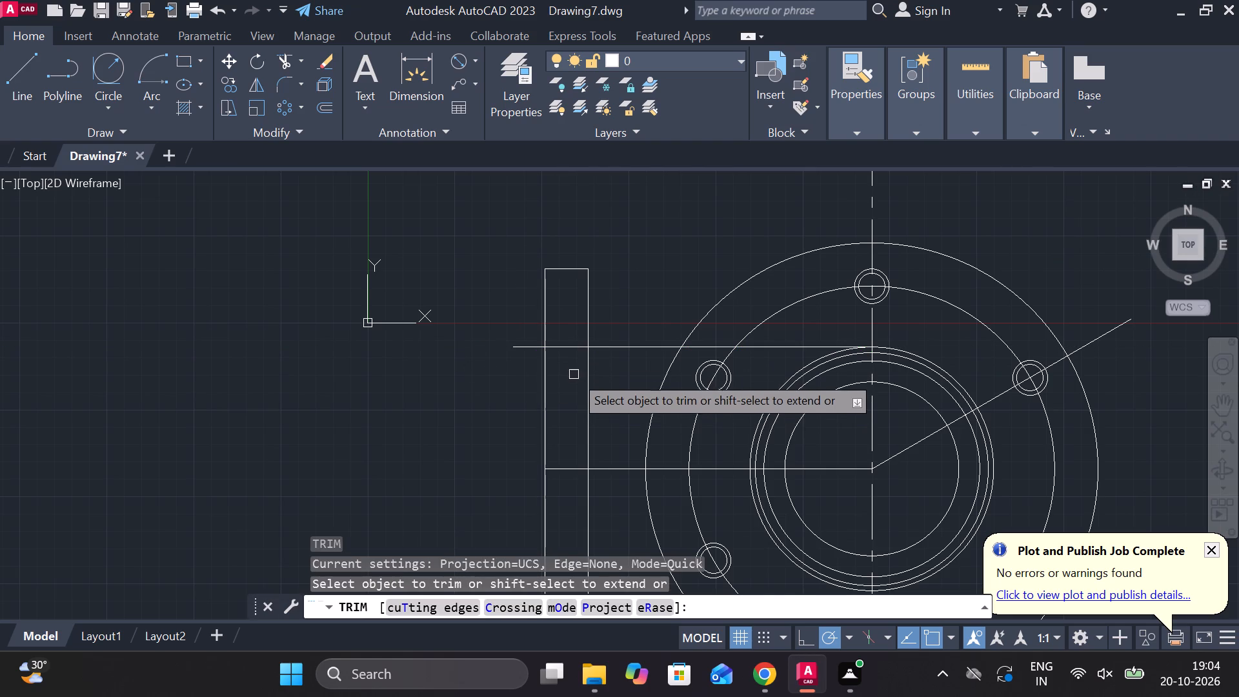
pyautogui.click(574, 350)
pyautogui.click(540, 349)
pyautogui.scroll(-1, 540, 349)
pyautogui.moveTo(540, 349); pyautogui.dragTo(458, 281, button='middle')
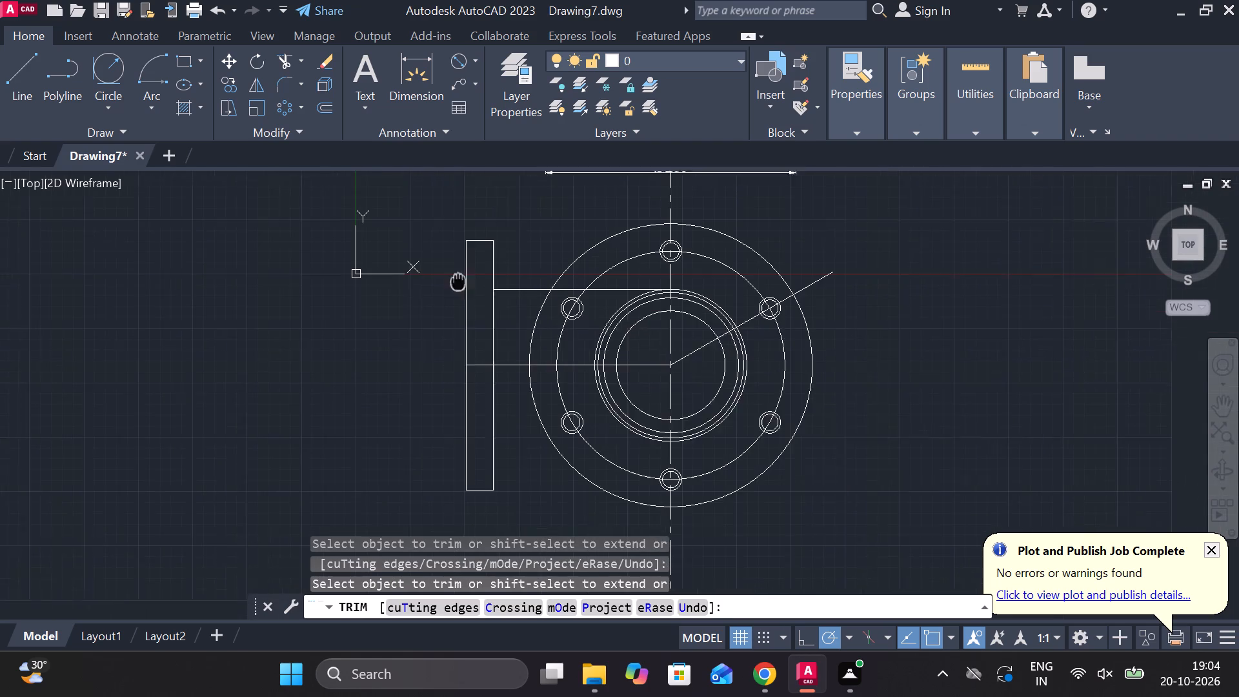
pyautogui.press('Escape')
# Draw a horizontal projection line from the bottom of the 140 mm circle to beyond the side view's far edge.
pyautogui.press('l')
pyautogui.press('Return')
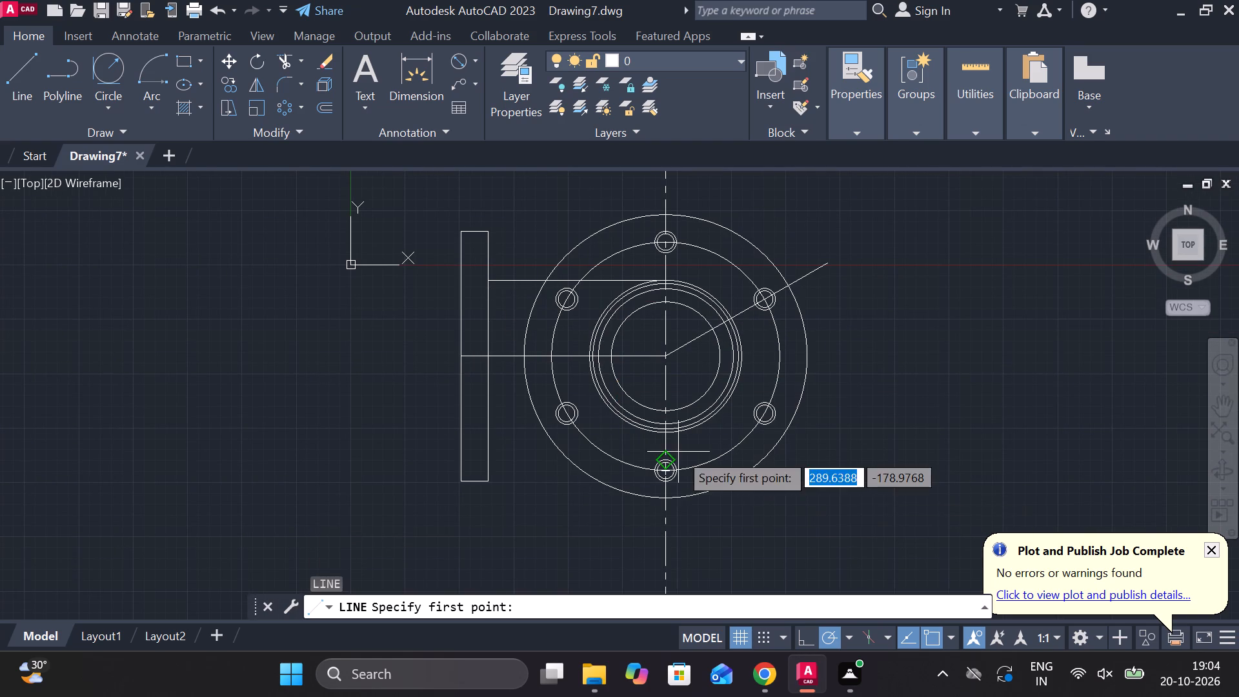
pyautogui.scroll(2, 665, 439)
pyautogui.click(665, 431)
pyautogui.moveTo(521, 441); pyautogui.dragTo(672, 462, button='middle')
pyautogui.moveTo(367, 447); pyautogui.dragTo(369, 450, button='middle')
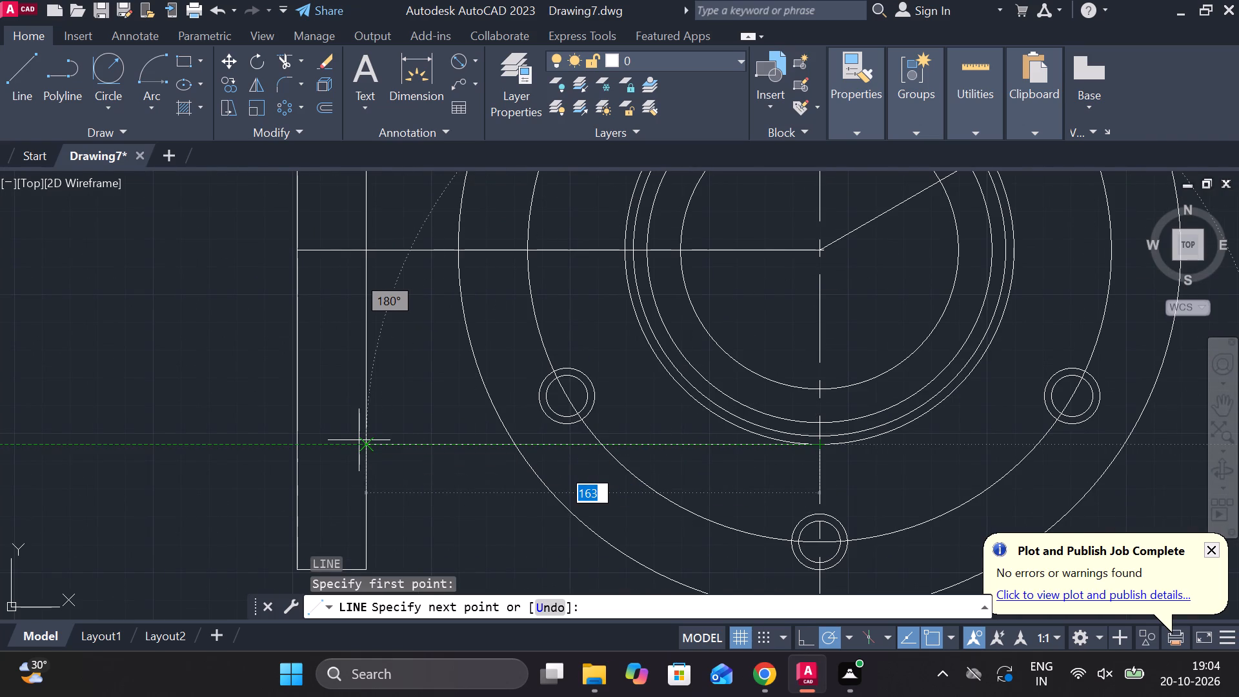
pyautogui.moveTo(369, 450); pyautogui.dragTo(414, 544, button='middle')
pyautogui.scroll(-1, 399, 510)
pyautogui.moveTo(399, 510); pyautogui.dragTo(454, 461, button='middle')
pyautogui.scroll(2, 417, 462)
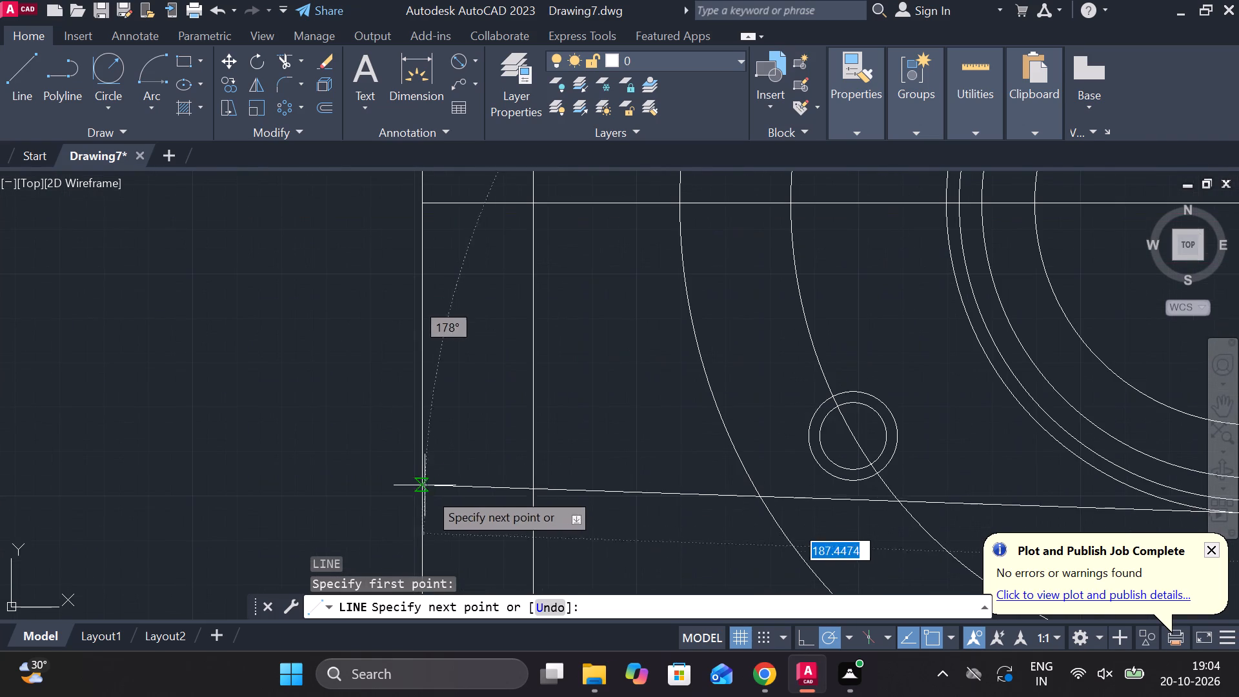
pyautogui.moveTo(359, 518); pyautogui.dragTo(378, 390, button='middle')
pyautogui.scroll(-1, 354, 418)
pyautogui.click(317, 396)
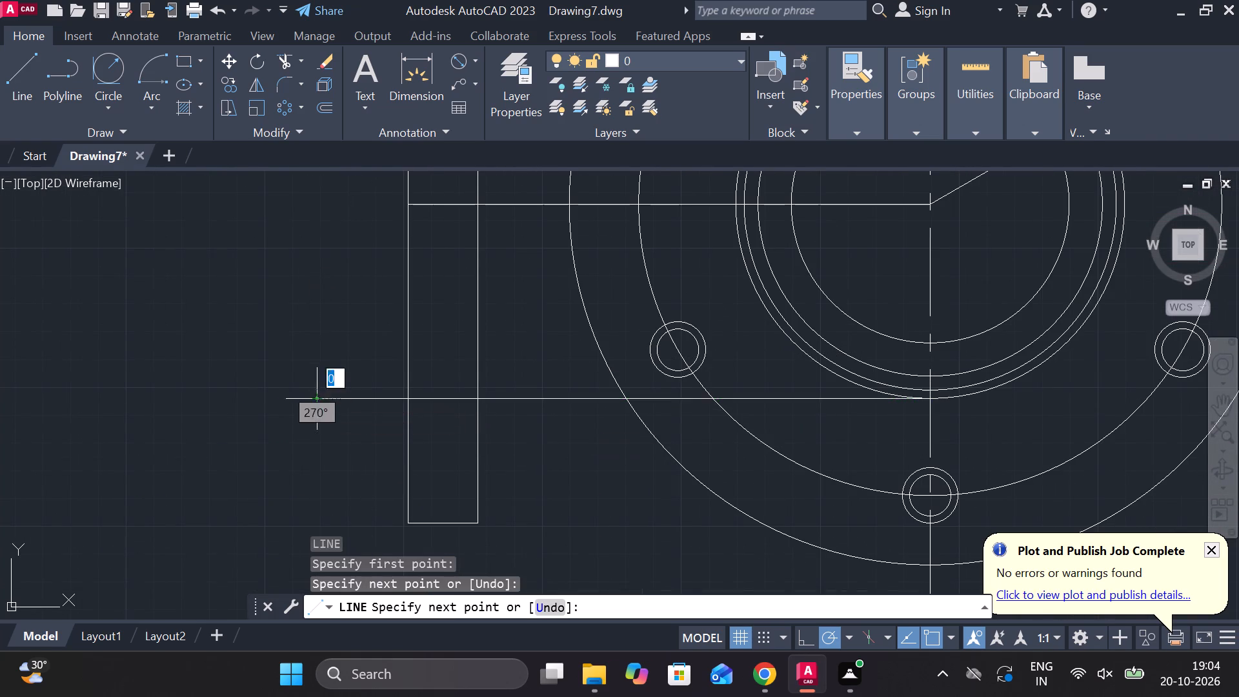
pyautogui.press('Escape')
# Trim the lower projection line's portions inside the side view rectangle and beyond its far edge.
pyautogui.write('TR')
pyautogui.press('space')
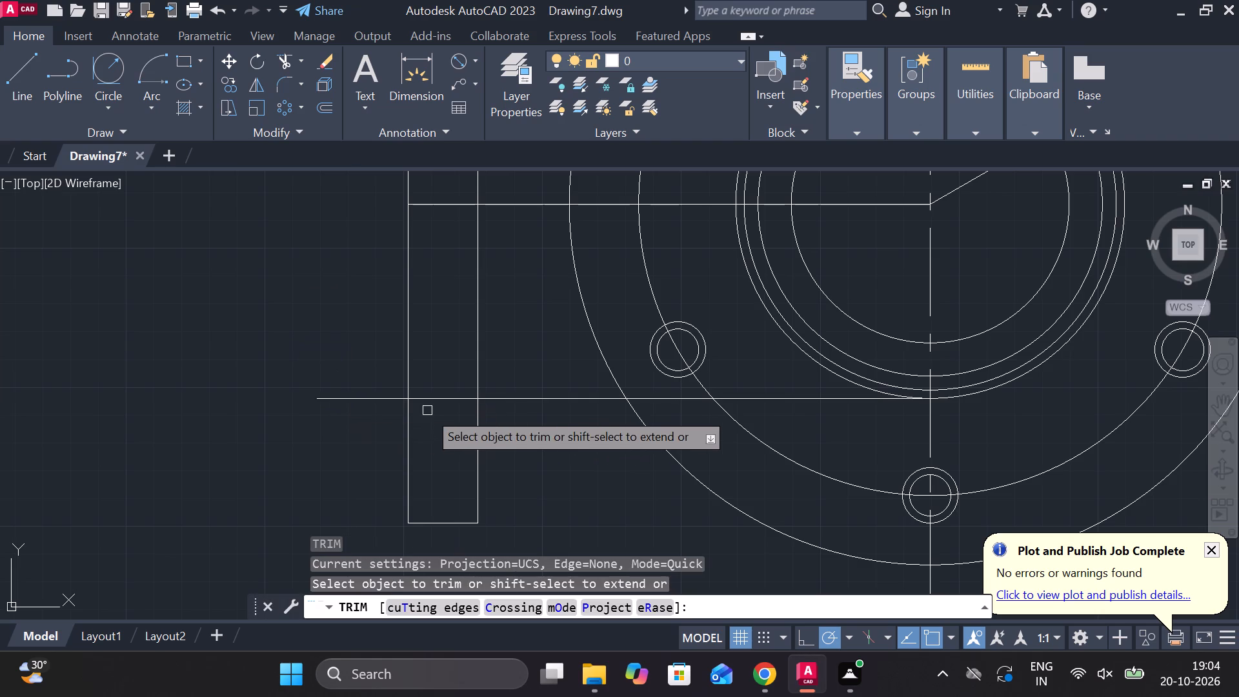
pyautogui.click(439, 399)
pyautogui.click(378, 403)
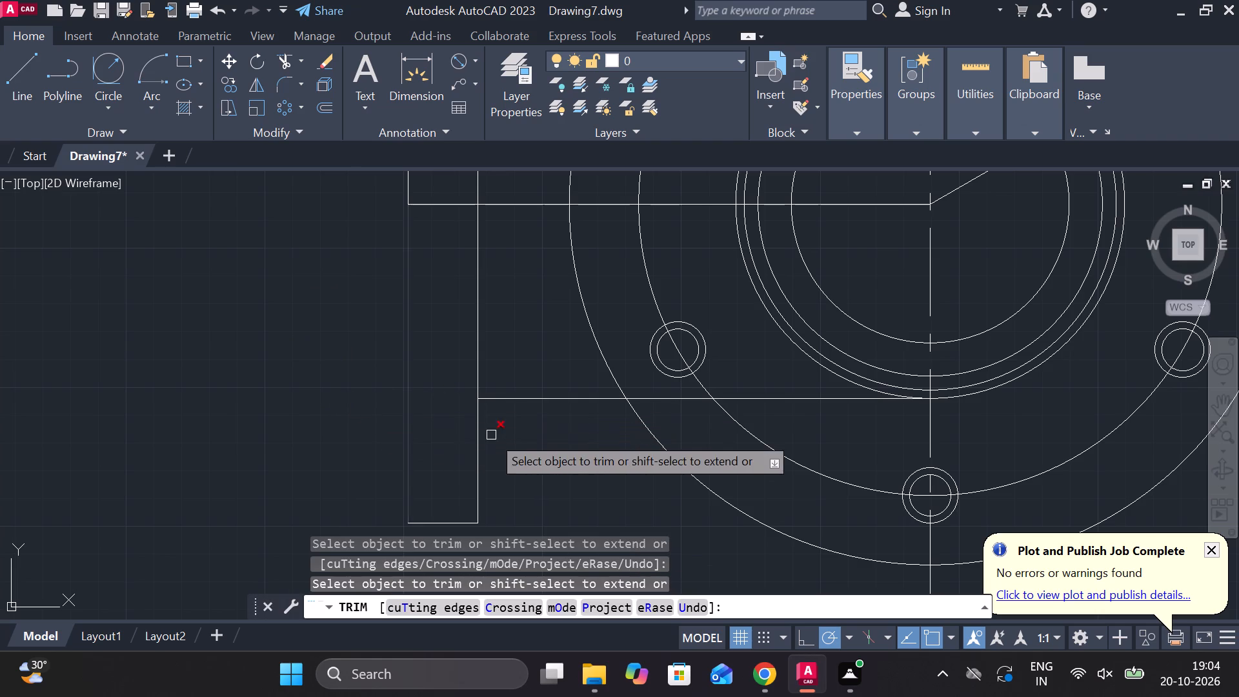
# Trim the portions of both projection lines lying inside the flange's outer circle.
pyautogui.scroll(-2, 496, 436)
pyautogui.scroll(2, 596, 433)
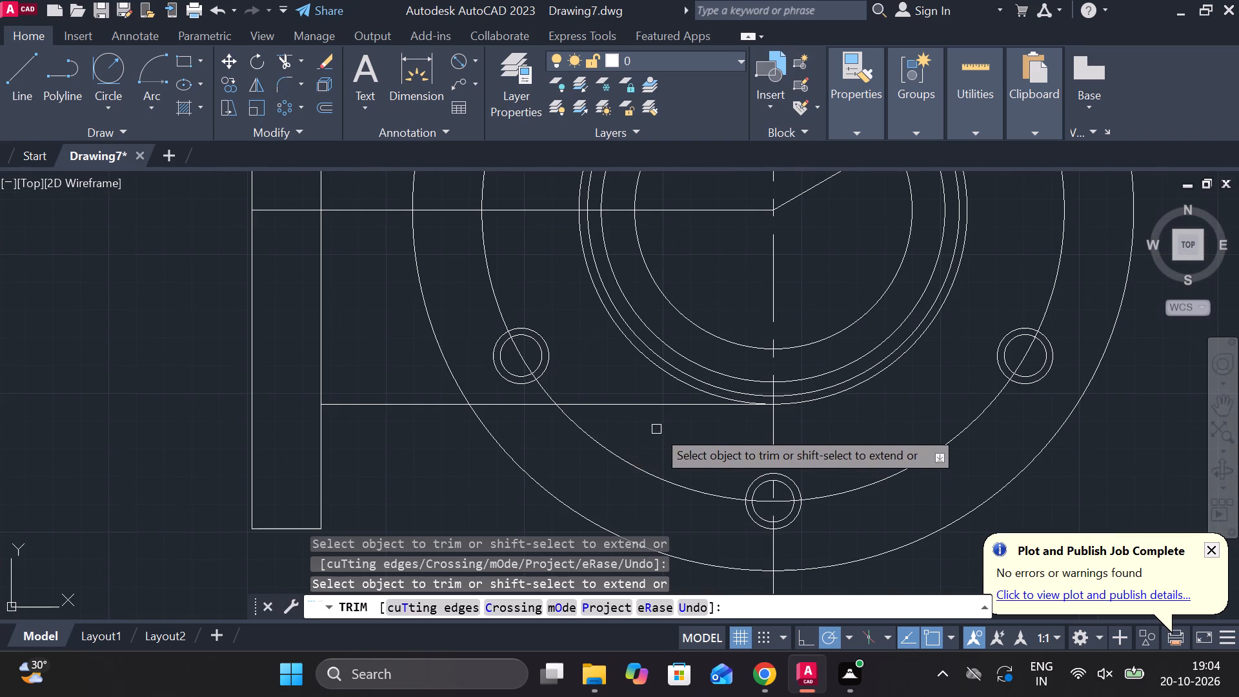
pyautogui.click(611, 407)
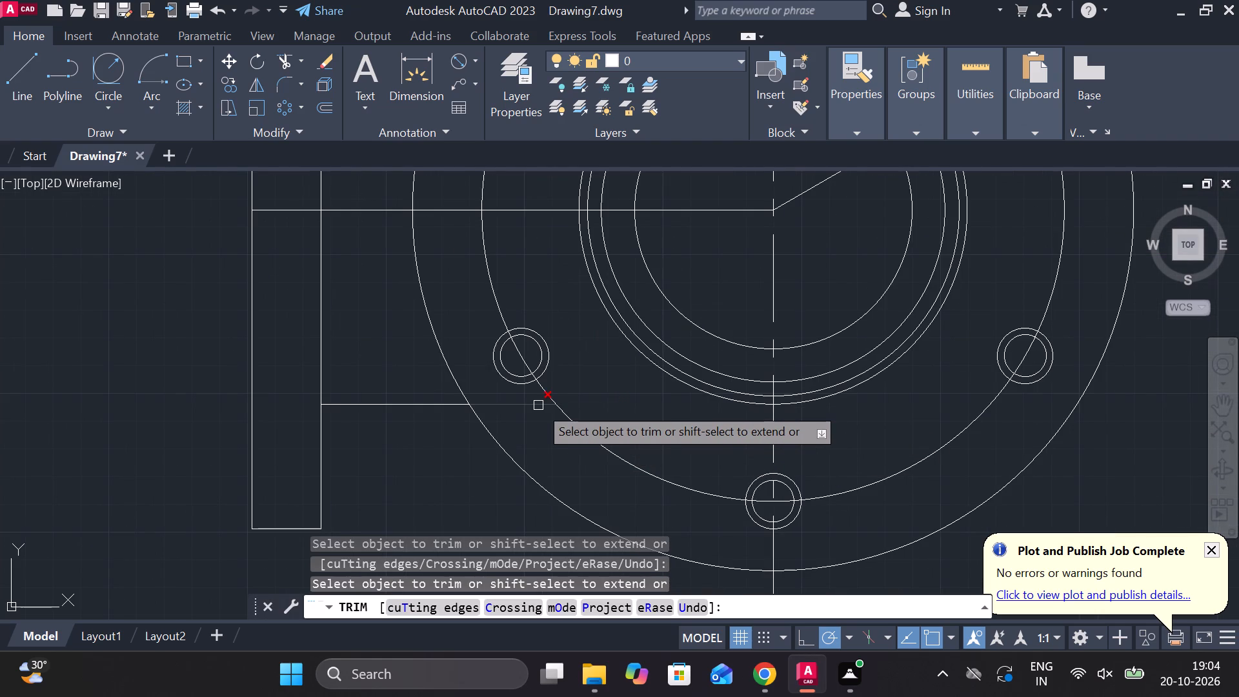
pyautogui.click(534, 405)
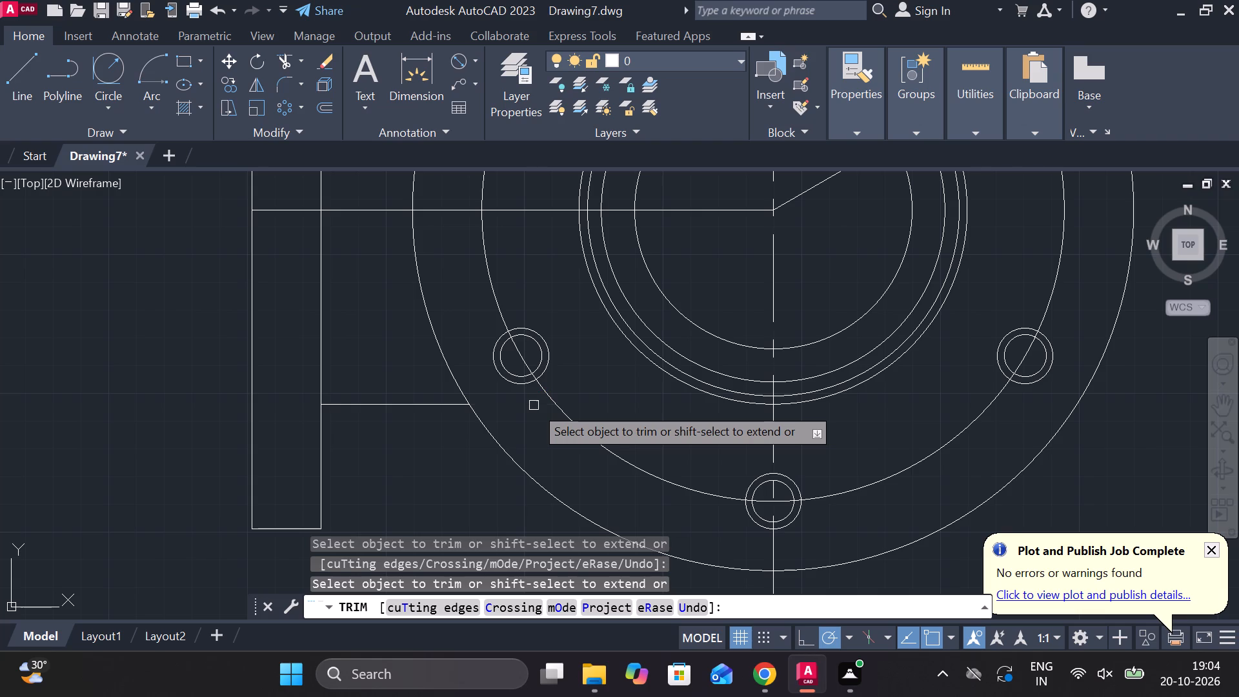
pyautogui.moveTo(560, 248); pyautogui.dragTo(640, 526, button='middle')
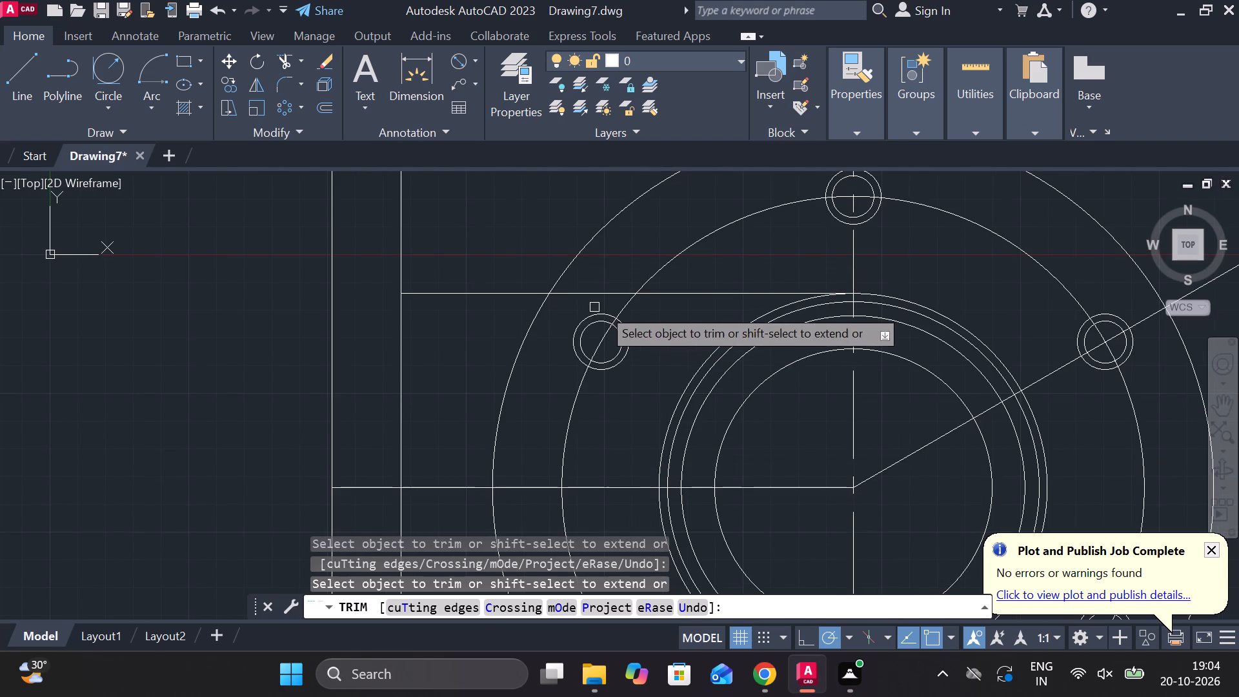
pyautogui.click(662, 295)
pyautogui.click(607, 294)
pyautogui.scroll(-2, 607, 294)
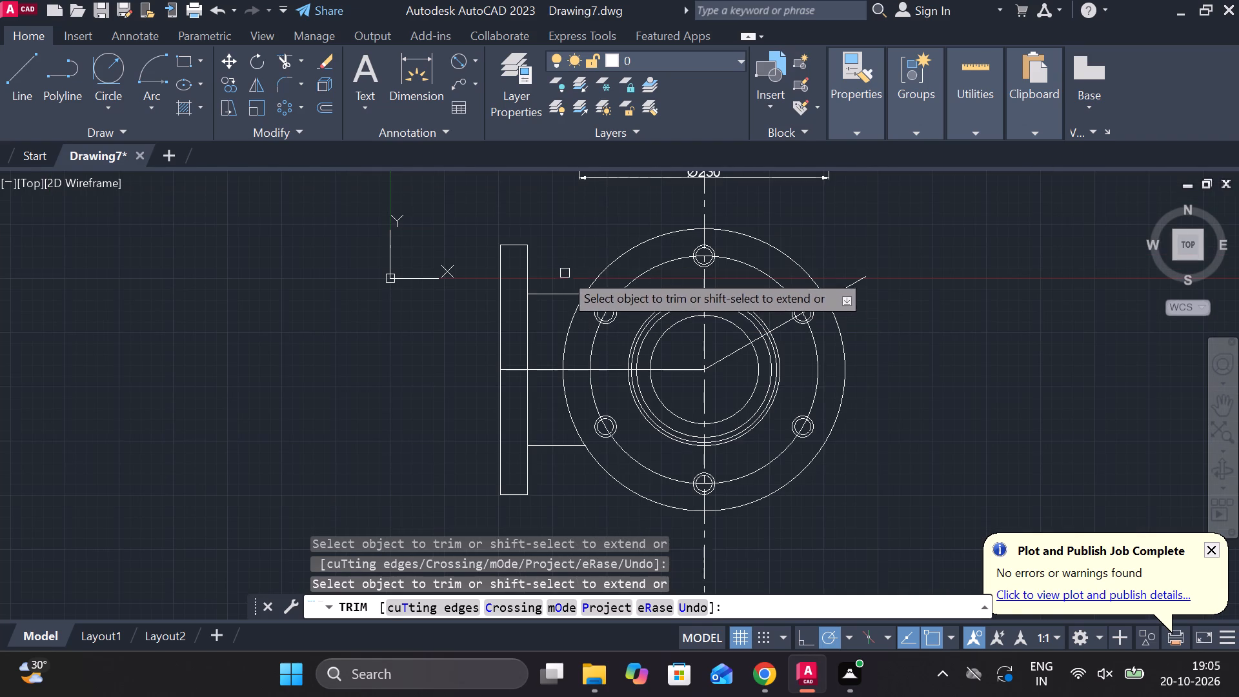
pyautogui.press('Escape')
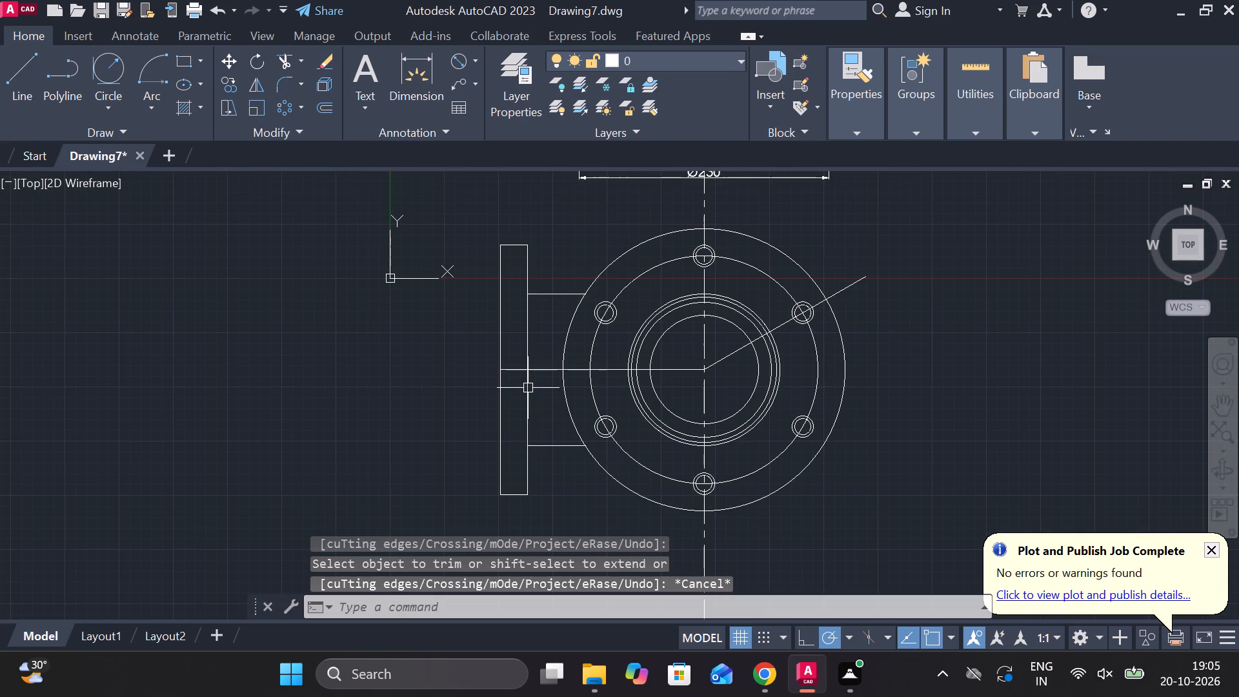
# Trim the side view's inner vertical edge between the upper and lower projection lines.
pyautogui.press('r')
pyautogui.press('Escape')
pyautogui.write('TR')
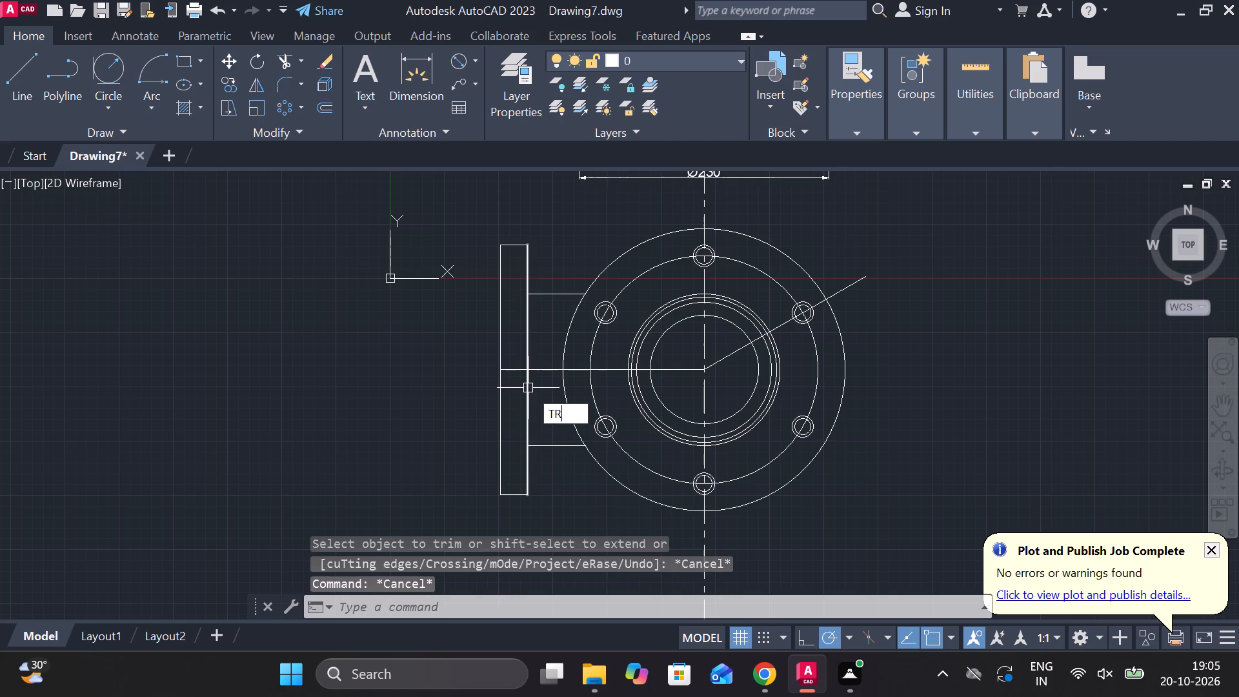
pyautogui.press('space')
pyautogui.click(526, 330)
pyautogui.click(526, 418)
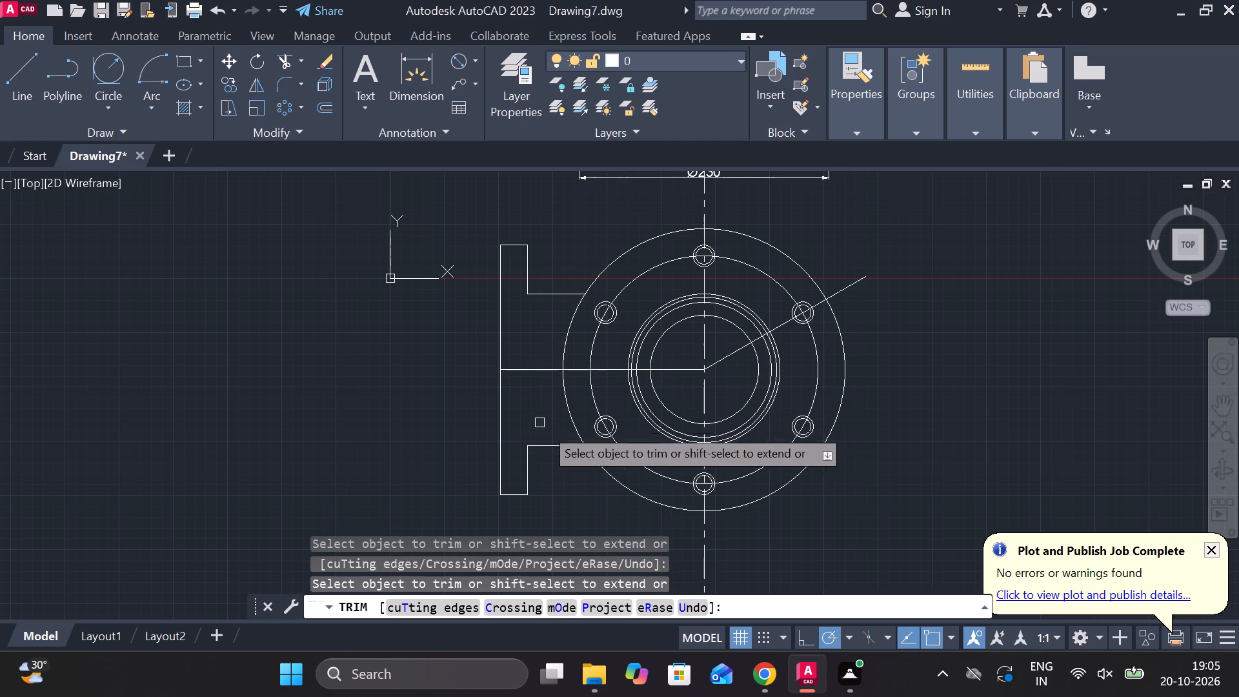
pyautogui.press('Escape')
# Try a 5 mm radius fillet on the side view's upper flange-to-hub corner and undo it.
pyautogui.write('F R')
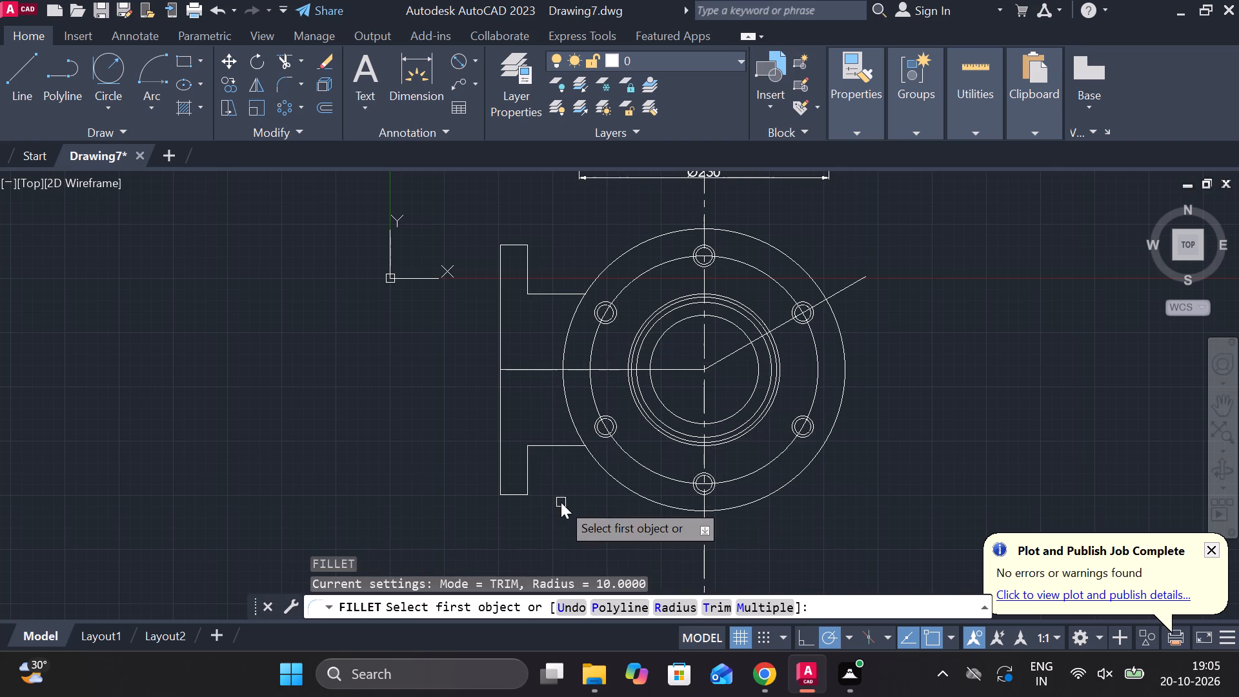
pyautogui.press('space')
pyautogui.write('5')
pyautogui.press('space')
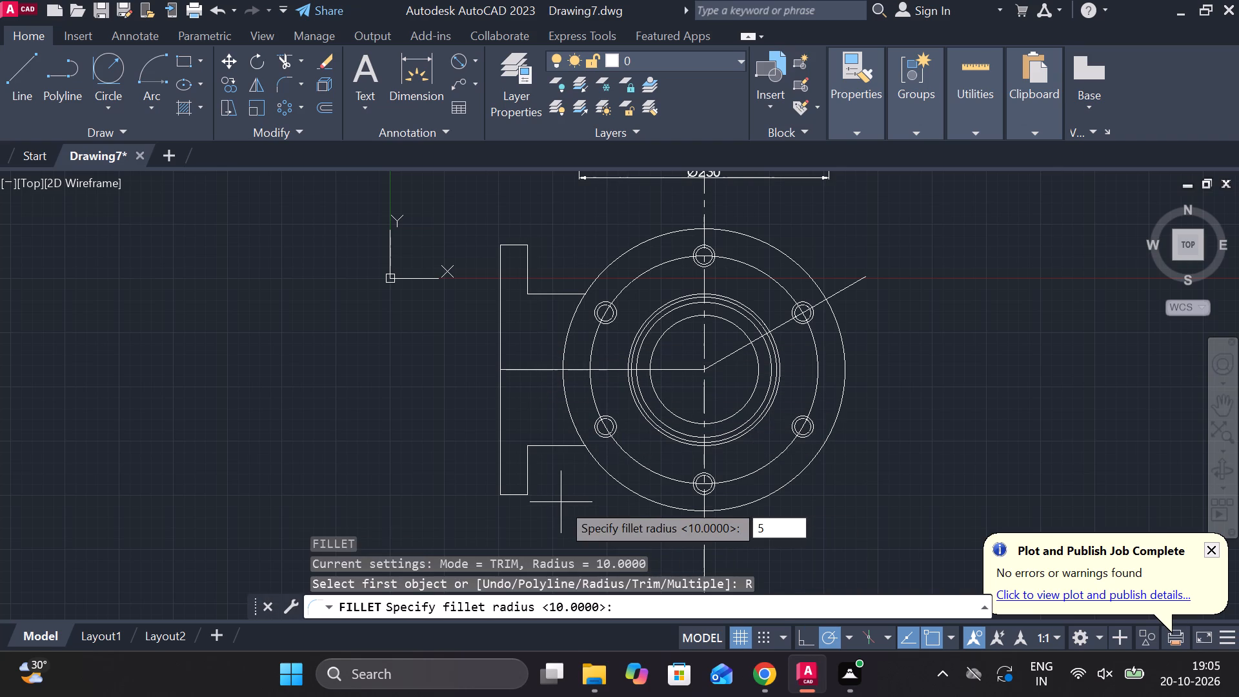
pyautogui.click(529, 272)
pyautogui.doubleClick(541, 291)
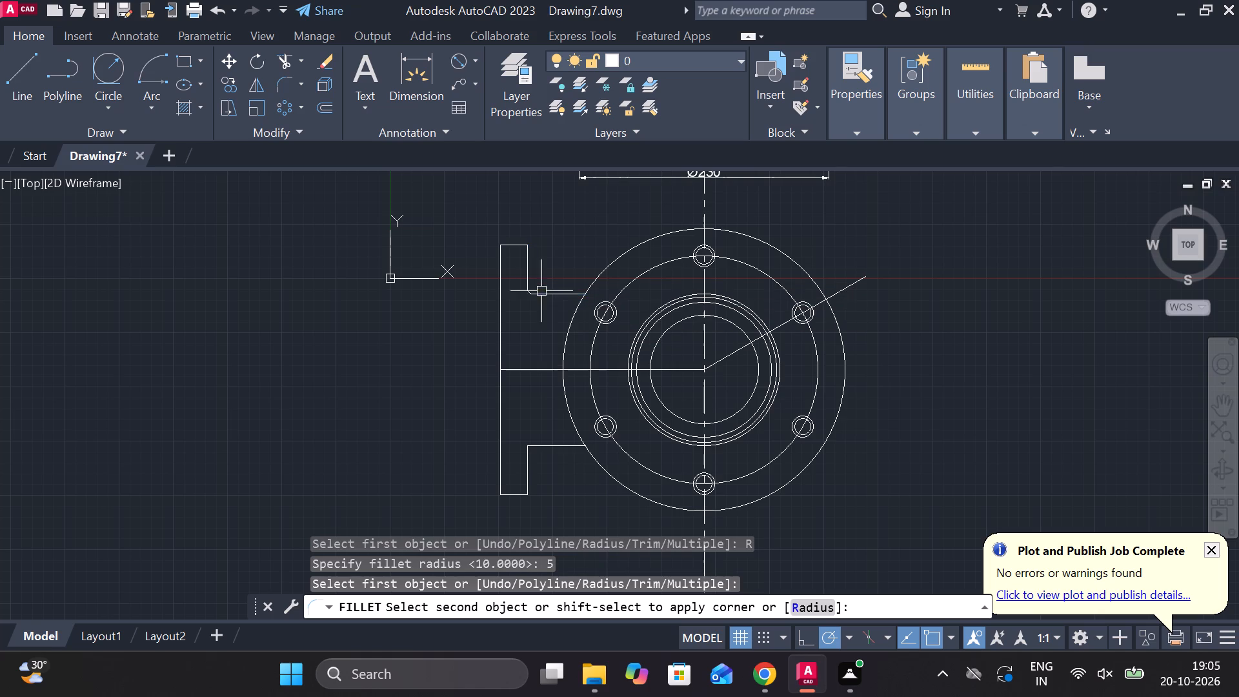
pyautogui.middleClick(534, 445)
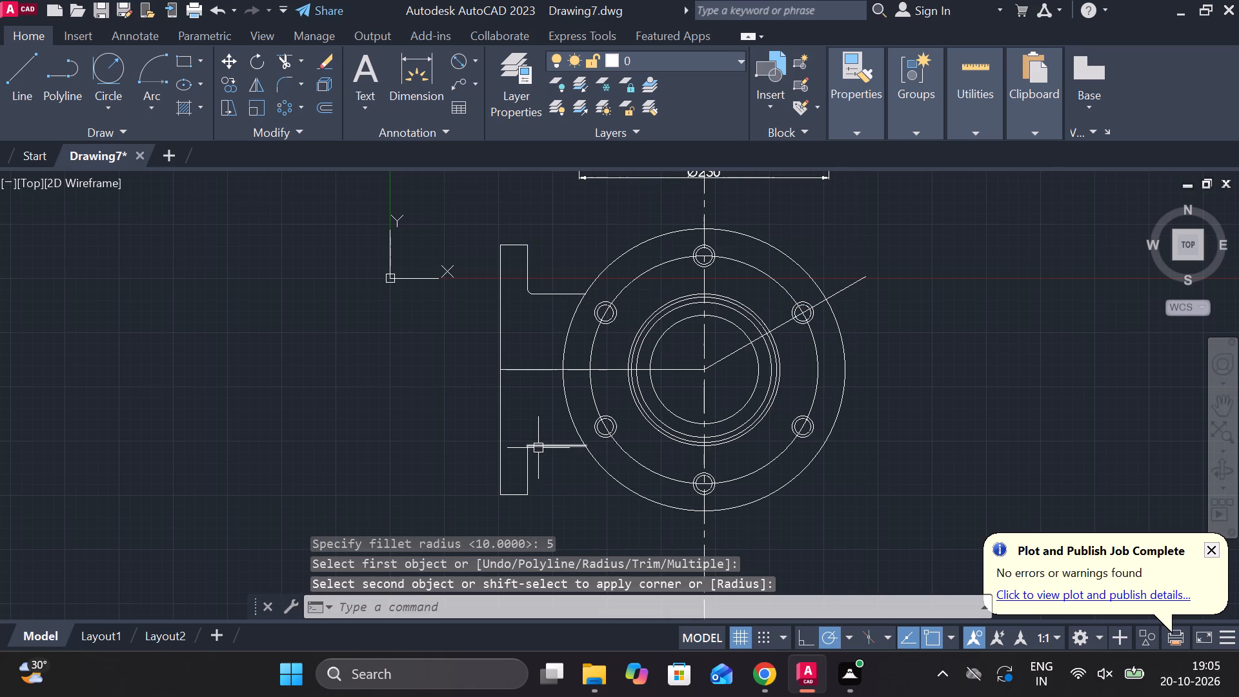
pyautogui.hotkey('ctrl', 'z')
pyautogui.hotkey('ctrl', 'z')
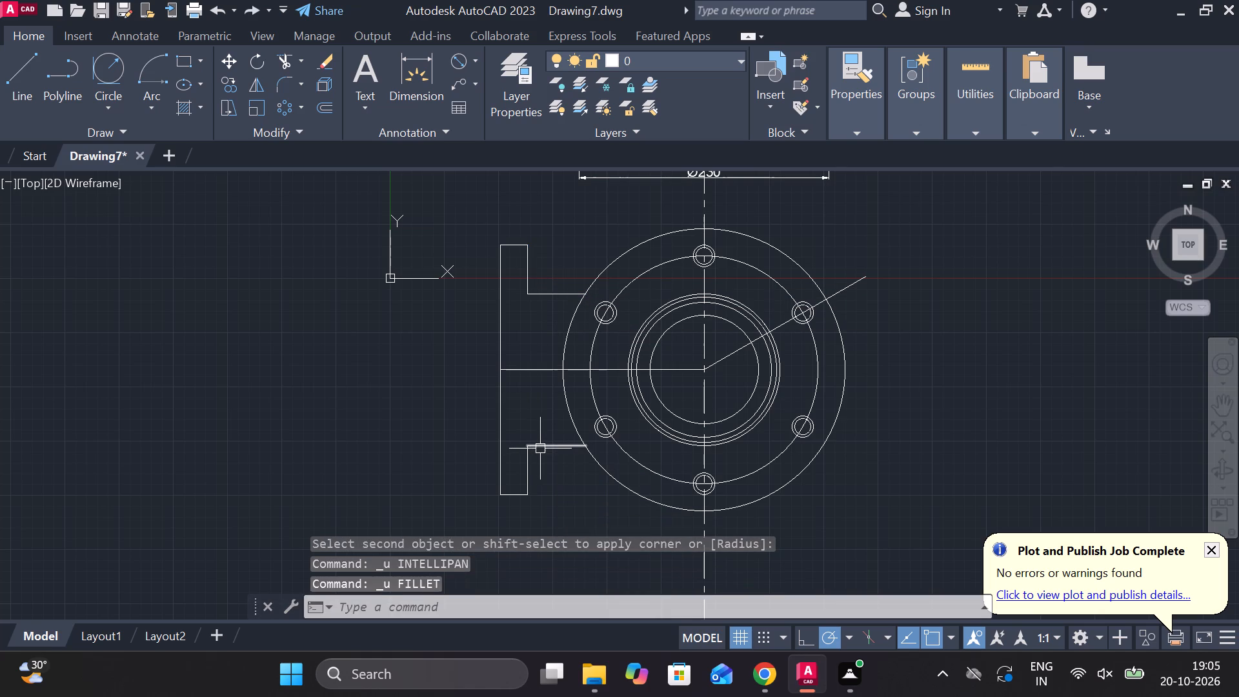
# Fillet the side view's upper flange-to-hub corner with a 10 mm radius.
pyautogui.press('Escape')
pyautogui.write('F R')
pyautogui.press('space')
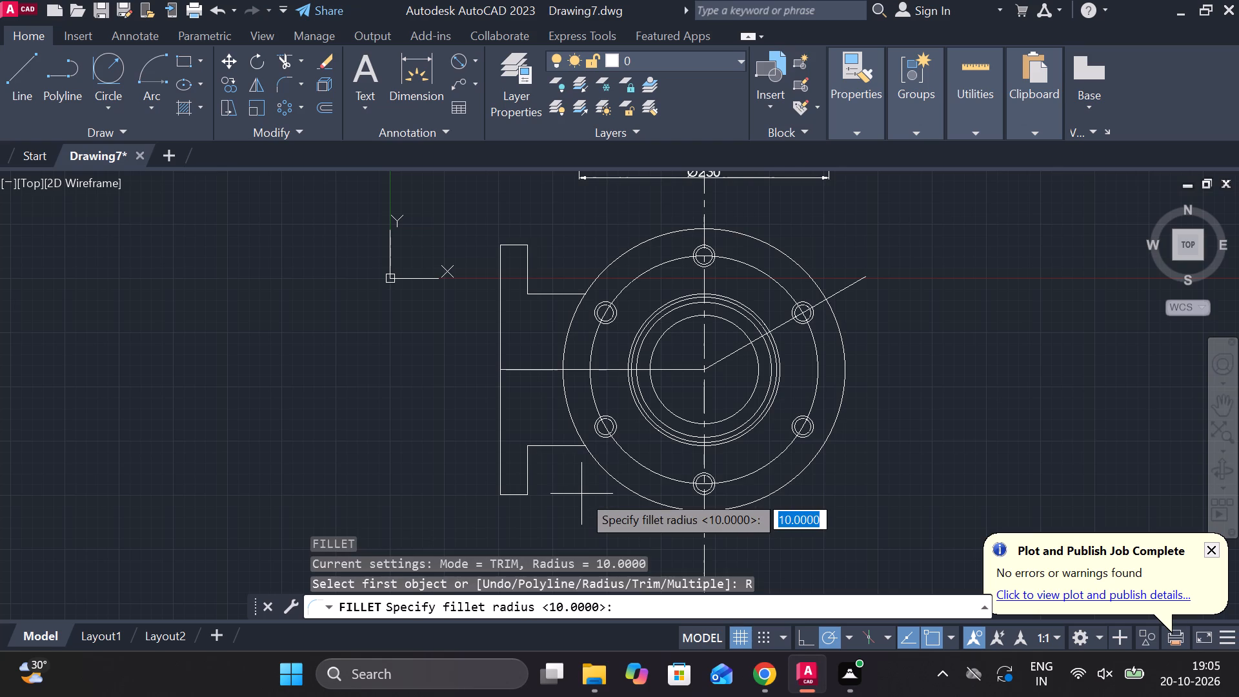
pyautogui.write('10')
pyautogui.press('Return')
pyautogui.scroll(2, 469, 270)
pyautogui.click(610, 272)
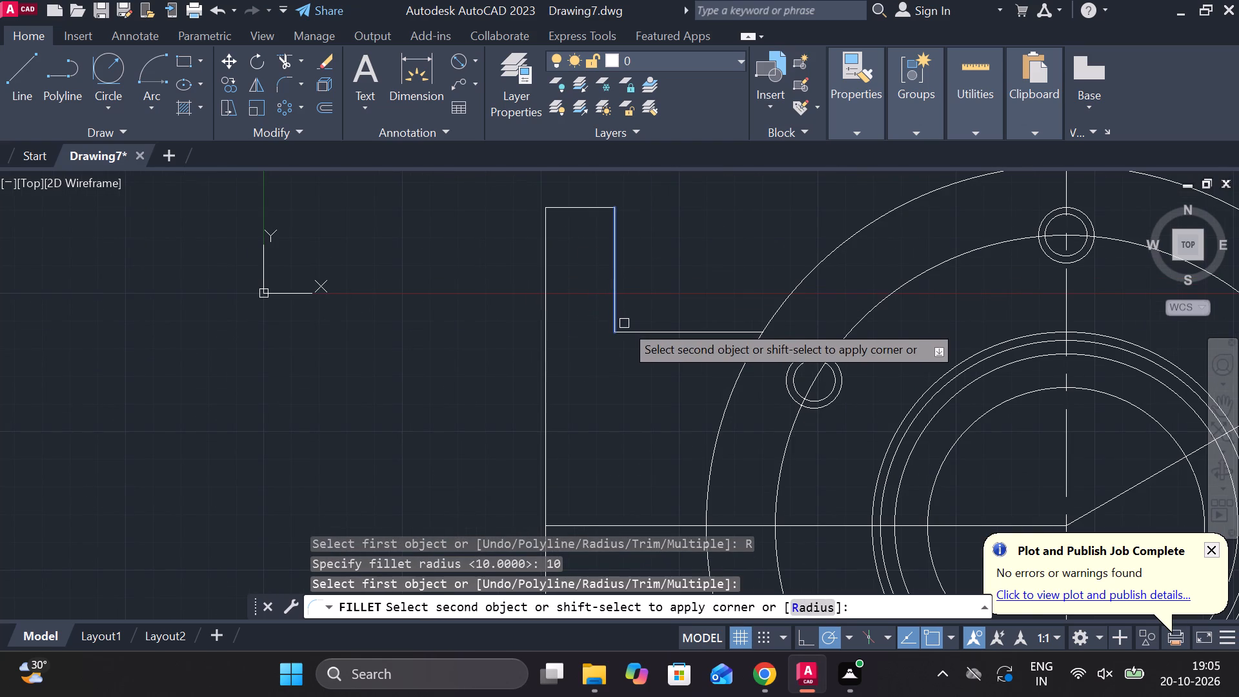
pyautogui.click(630, 330)
pyautogui.scroll(-3, 631, 359)
pyautogui.scroll(2, 618, 441)
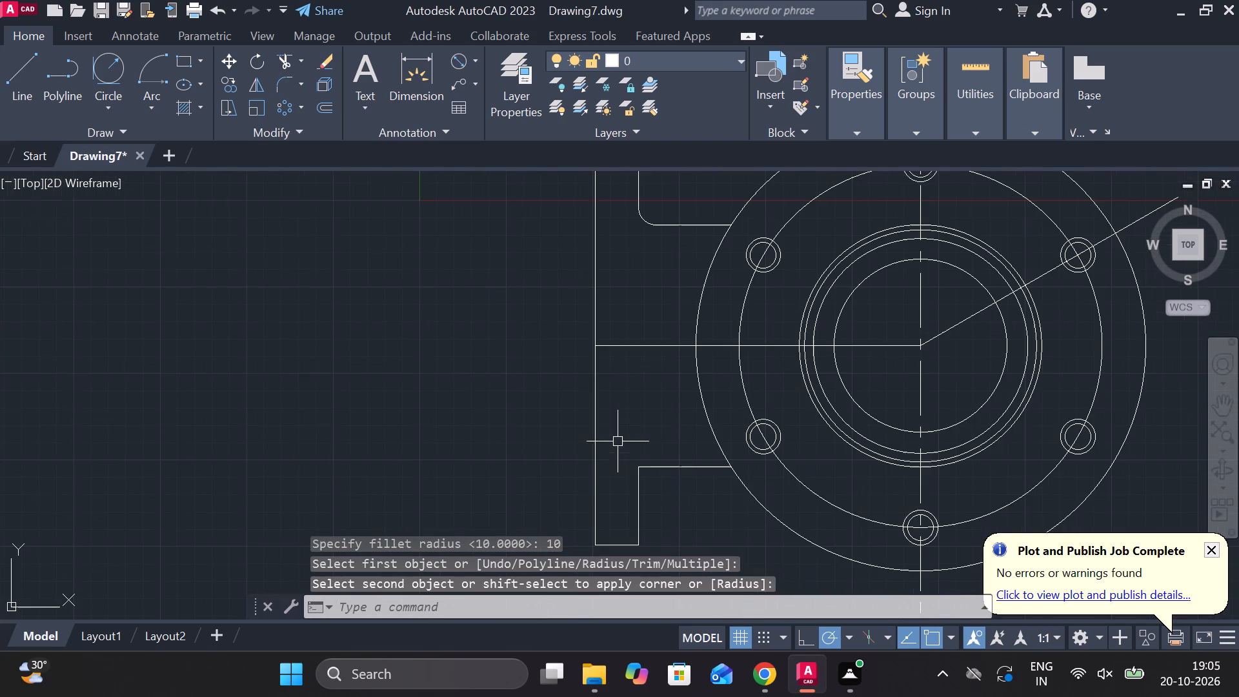
# Fillet the side view's lower flange-to-hub corner with the same 10 mm radius.
pyautogui.press('space')
pyautogui.click(640, 505)
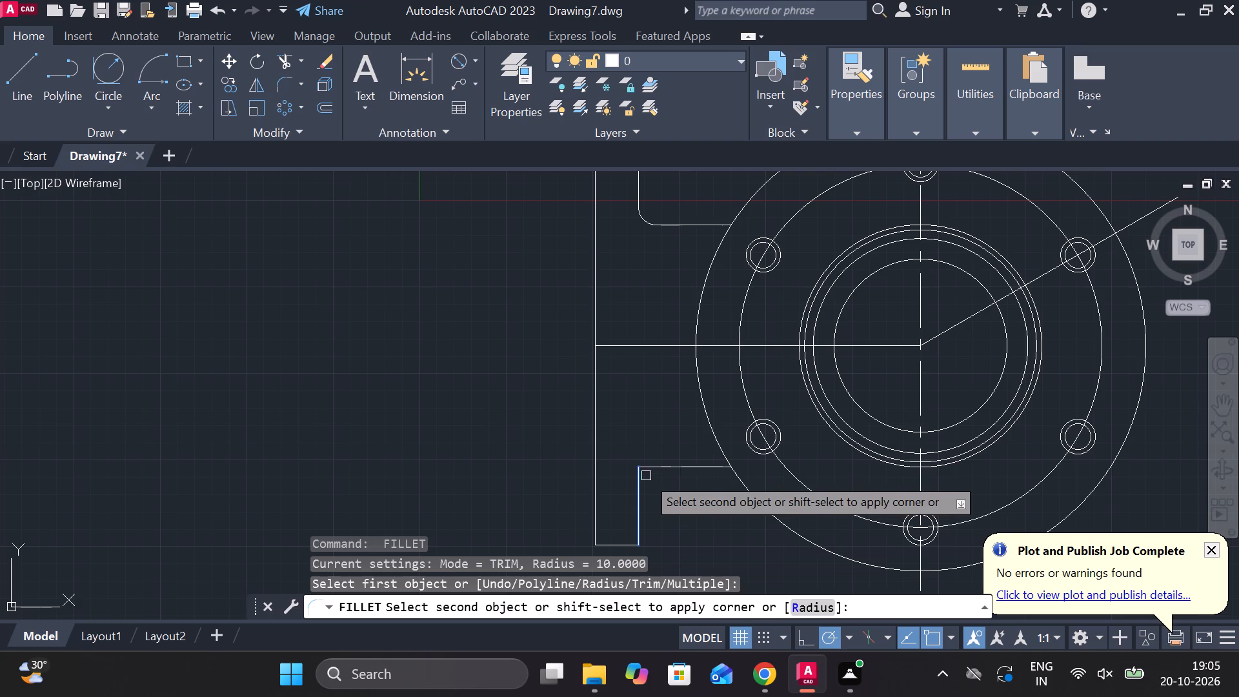
pyautogui.click(652, 469)
pyautogui.scroll(-2, 646, 457)
pyautogui.scroll(1, 740, 474)
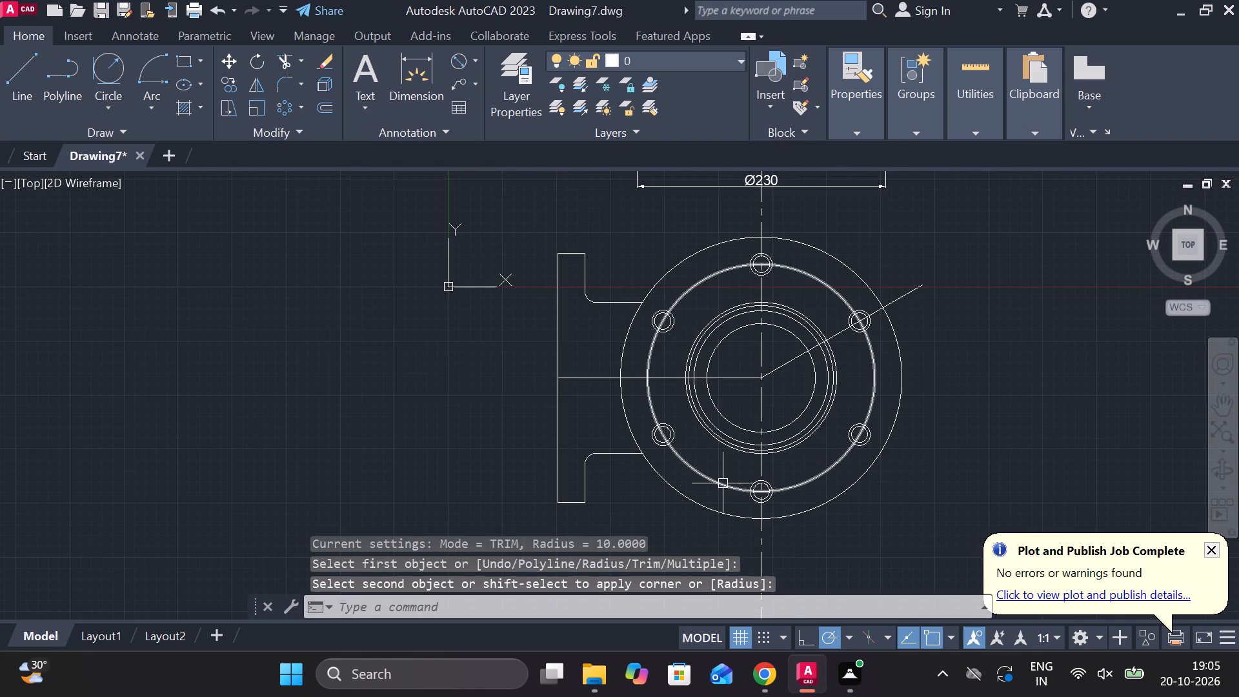
pyautogui.press('Escape')
# Add a diameter dimension to the bolt circle, placing its text outside the flange at the upper right.
pyautogui.middleClick(918, 456)
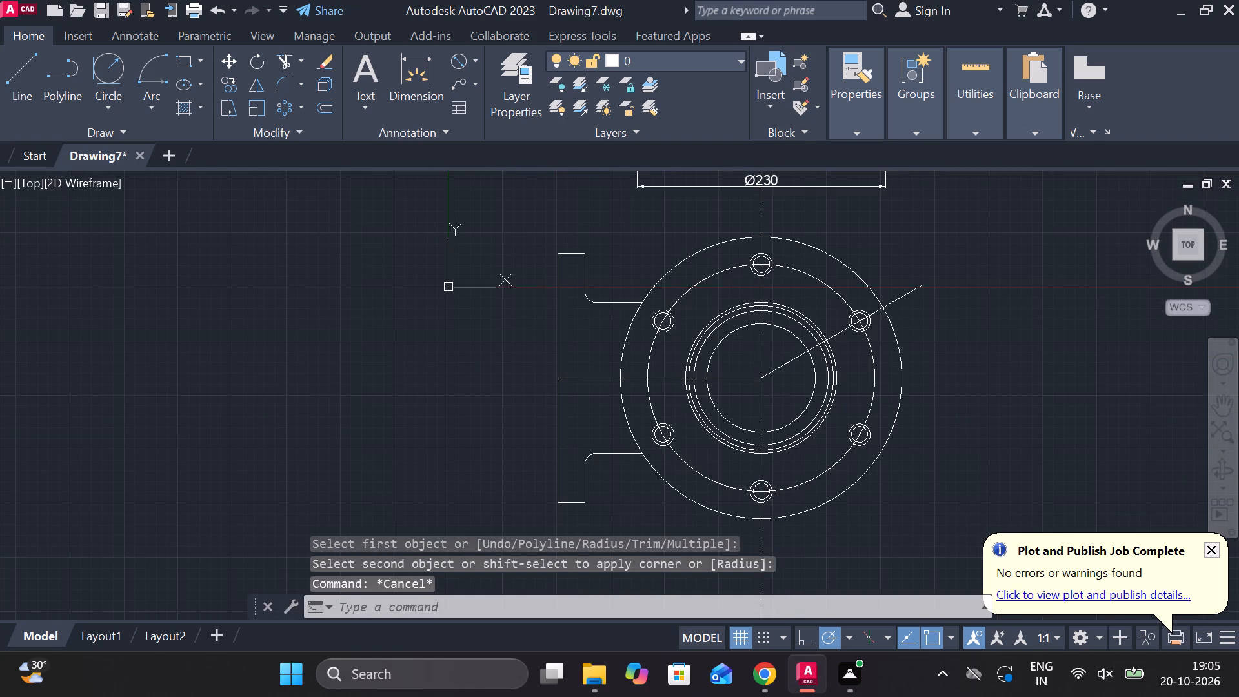
pyautogui.doubleClick(473, 60)
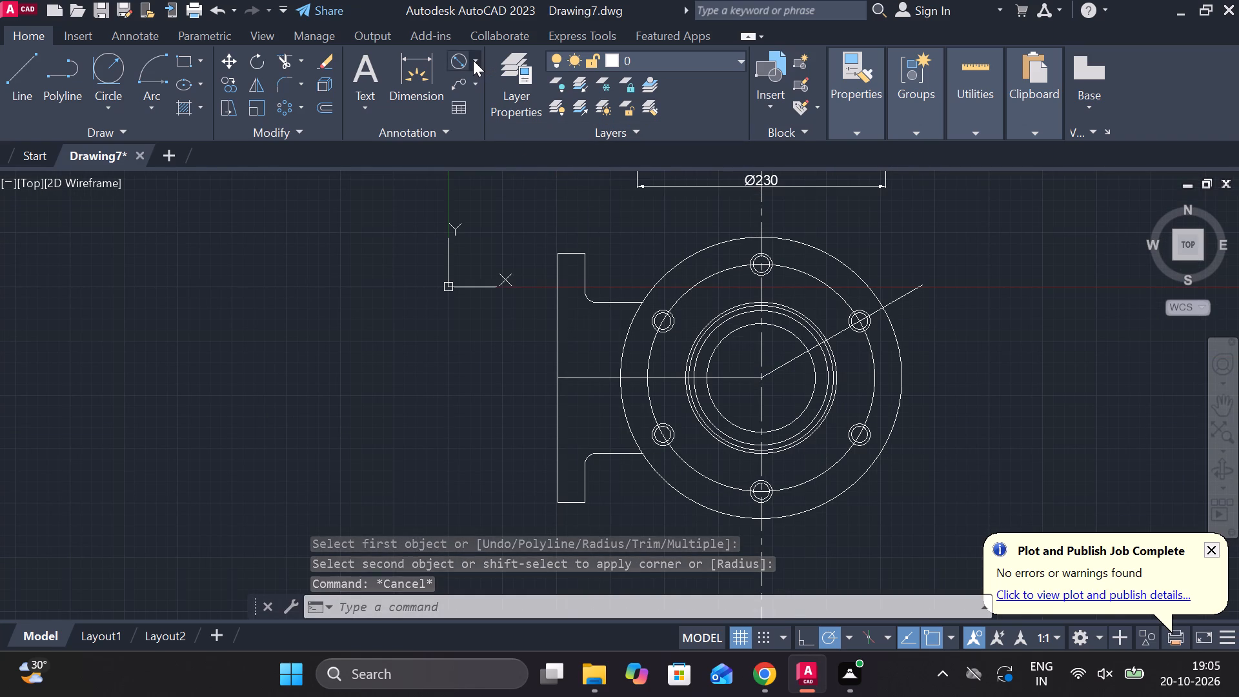
pyautogui.click(458, 62)
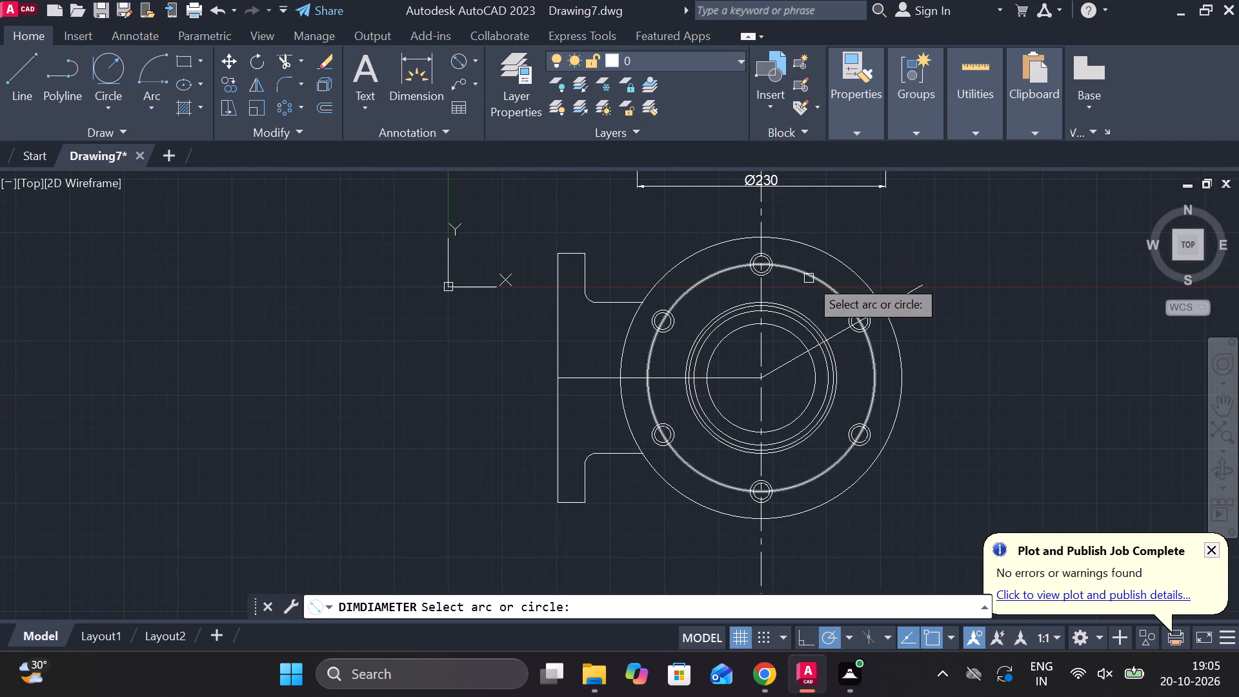
pyautogui.moveTo(809, 278); pyautogui.dragTo(706, 276, button='middle')
pyautogui.click(729, 286)
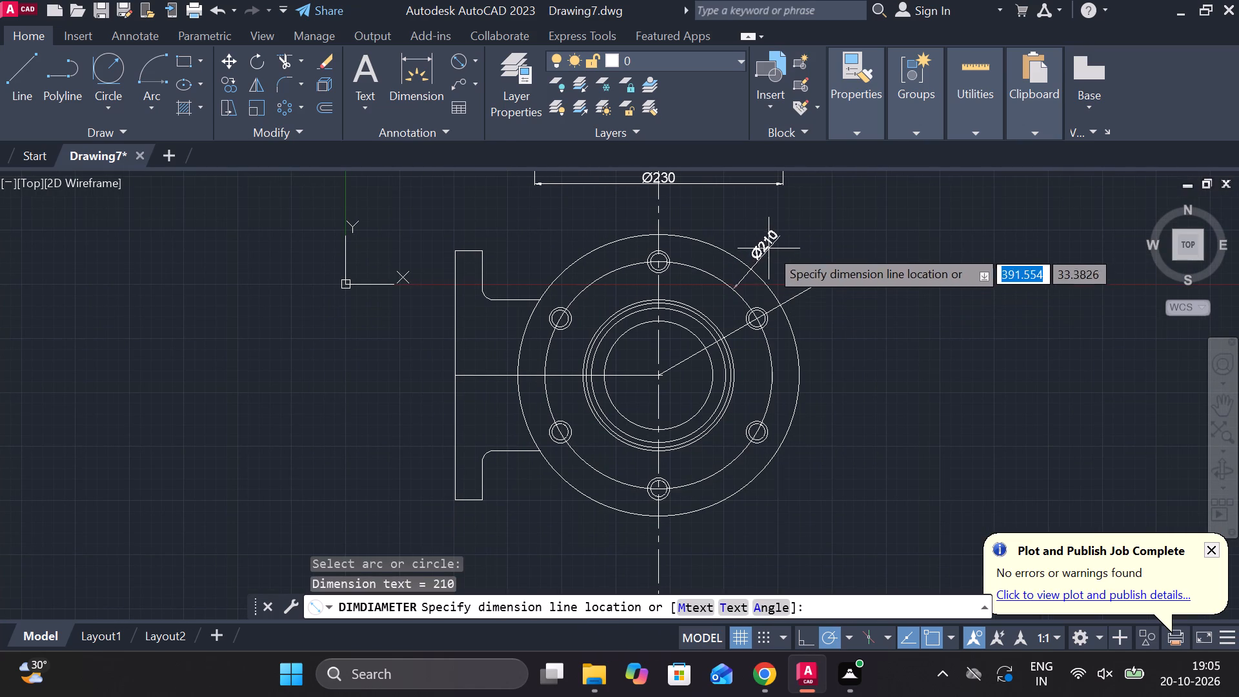
pyautogui.click(770, 247)
pyautogui.press('Escape')
# Change the bolt circle's linetype to DASHED.
pyautogui.click(699, 274)
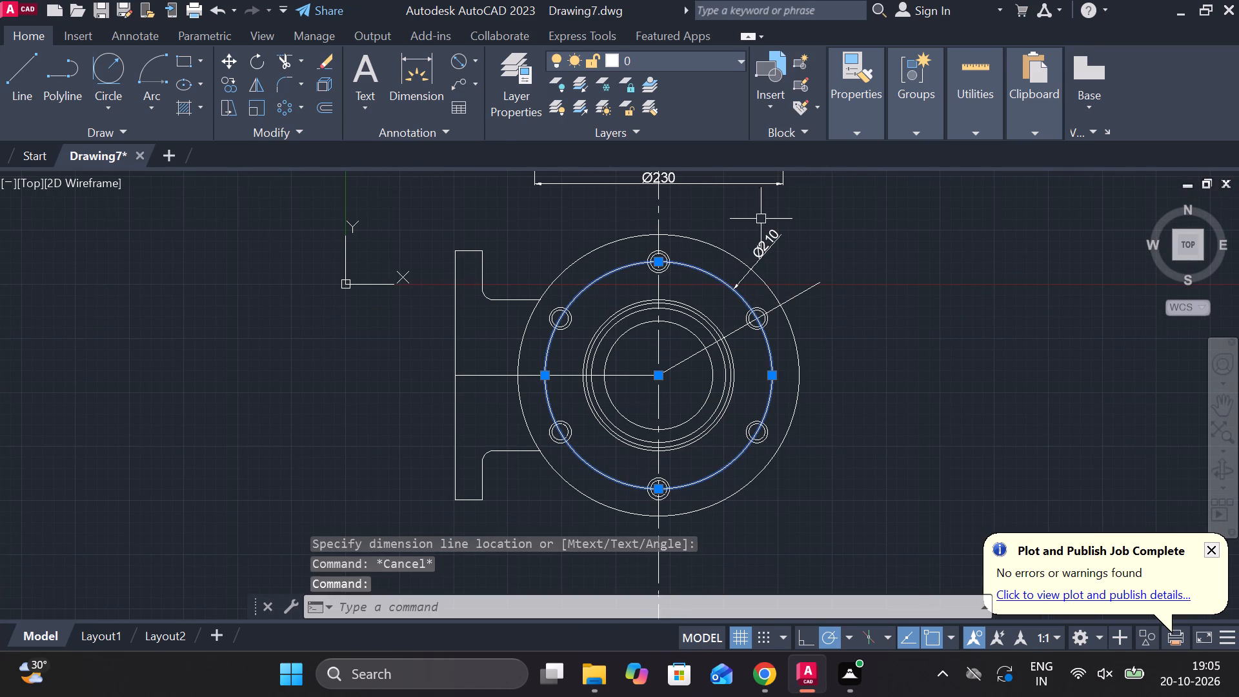
pyautogui.click(862, 134)
pyautogui.click(1011, 198)
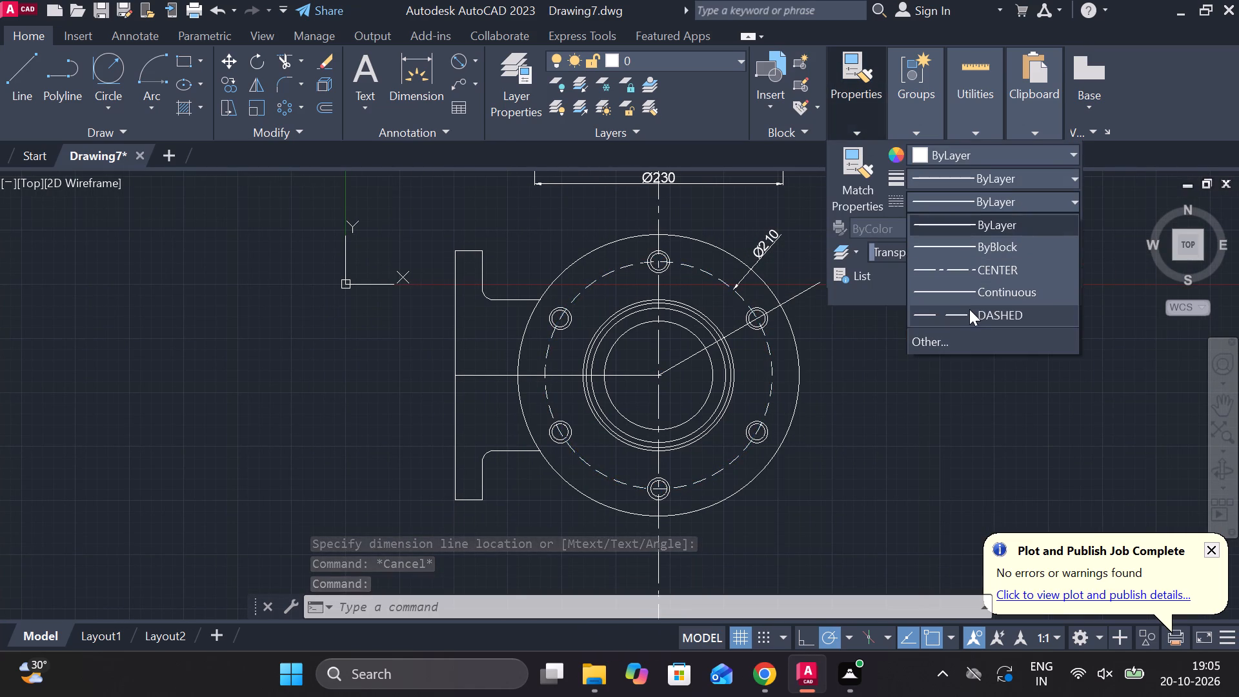
pyautogui.click(969, 309)
pyautogui.press('Escape')
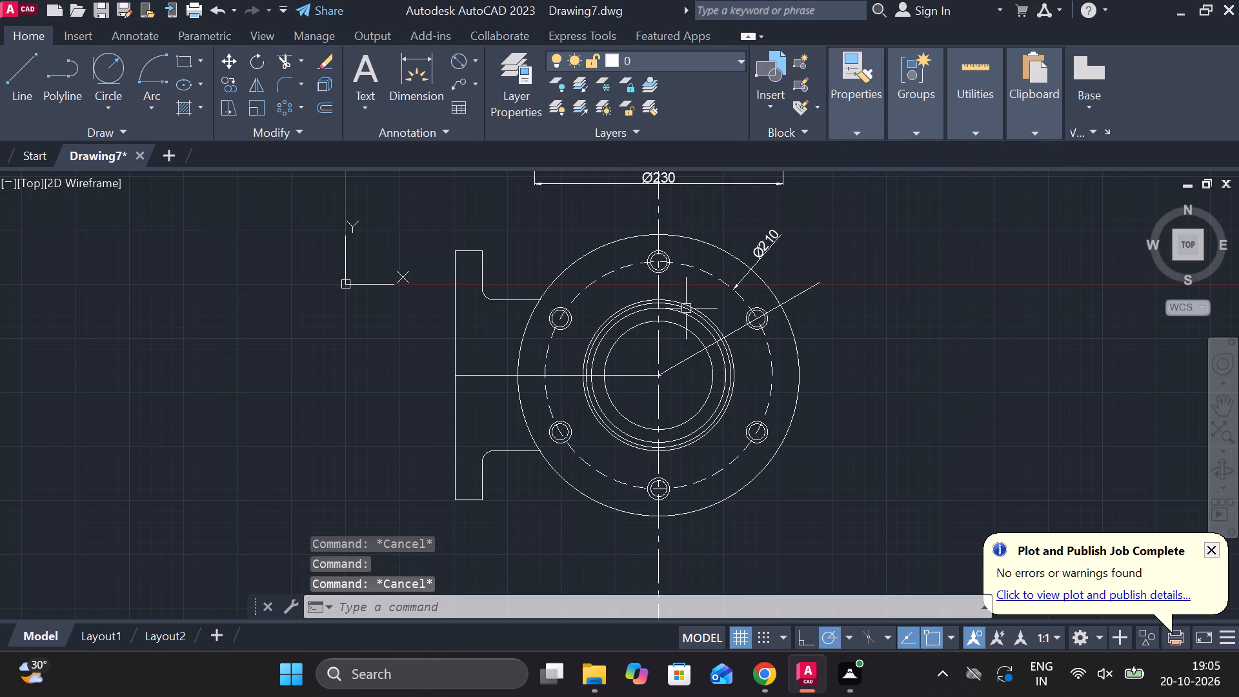
# Add a horizontal linear dimension above the circular view, from the flange circle's top on the vertical centreline to the side flange's outer upper corner.
pyautogui.click(470, 61)
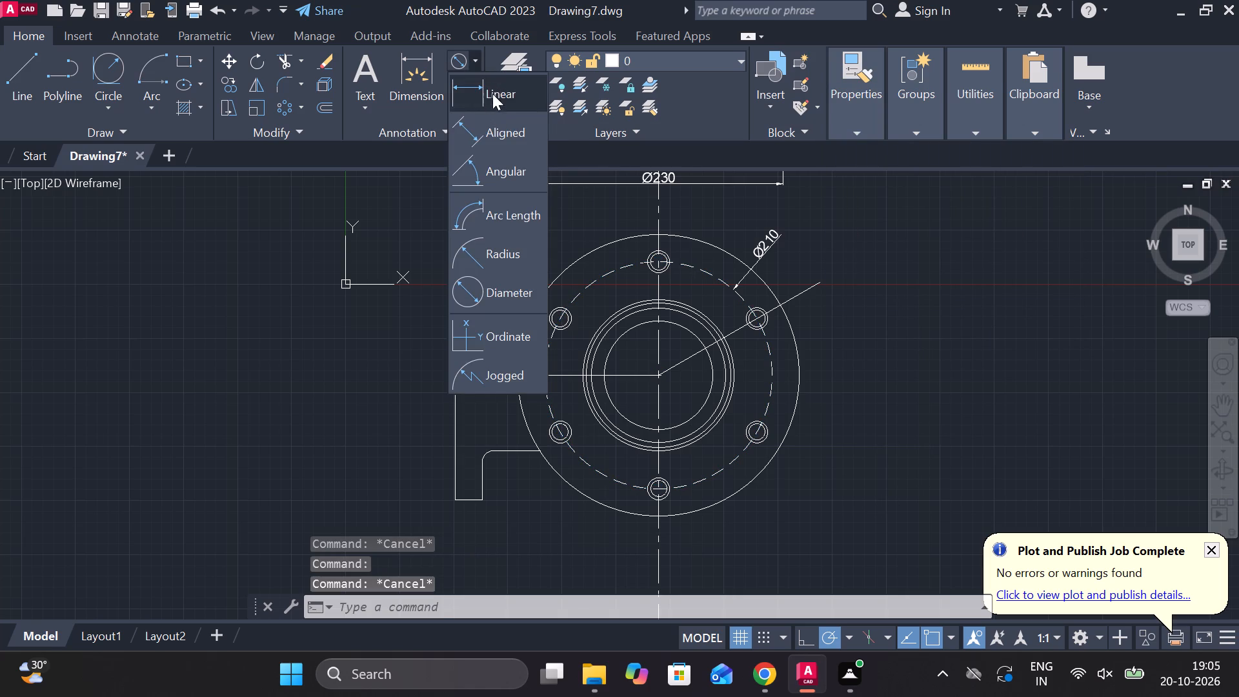
pyautogui.click(492, 93)
pyautogui.scroll(1, 603, 264)
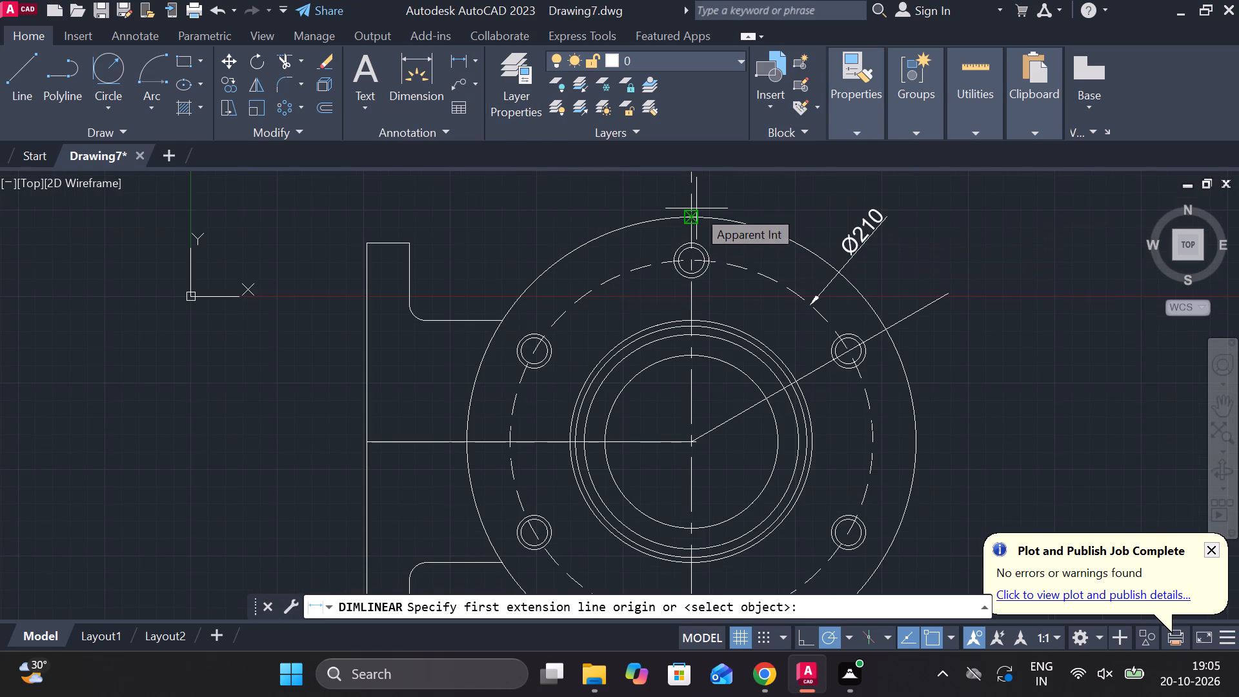
pyautogui.click(692, 210)
pyautogui.click(368, 239)
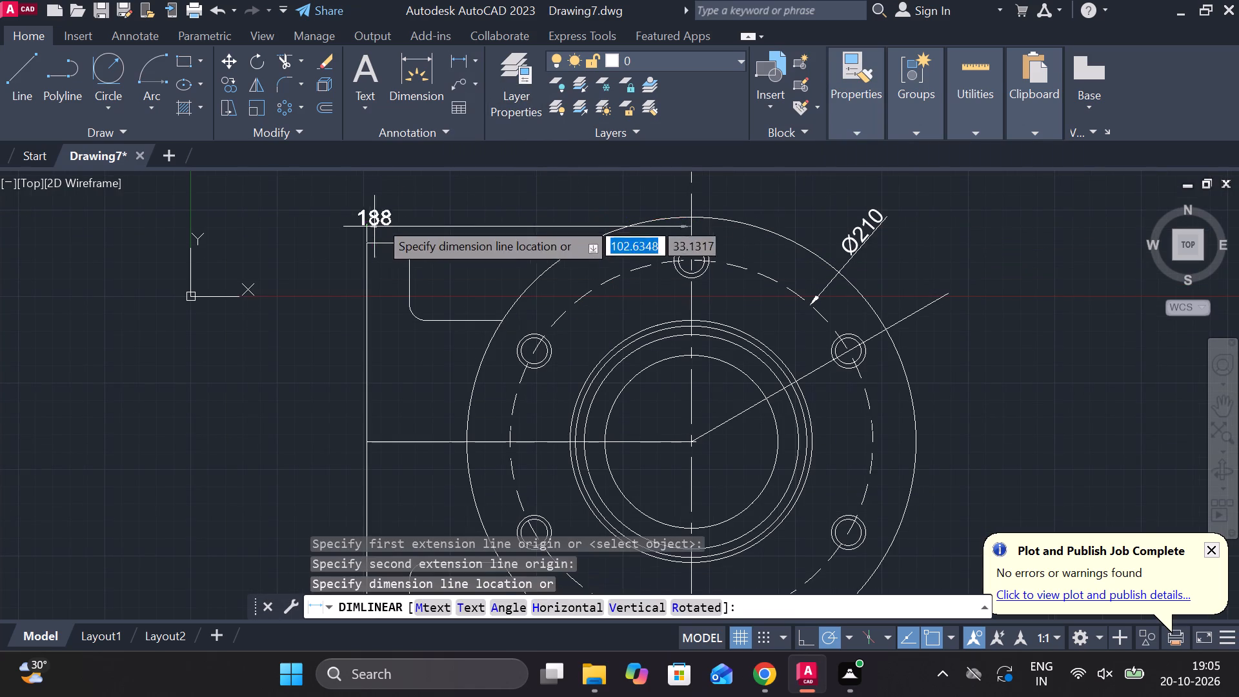
pyautogui.click(509, 202)
# Add an angular dimension between the vertical centreline and the inclined bolt-hole line, placing its arc inside the bore circles.
pyautogui.scroll(-2, 560, 222)
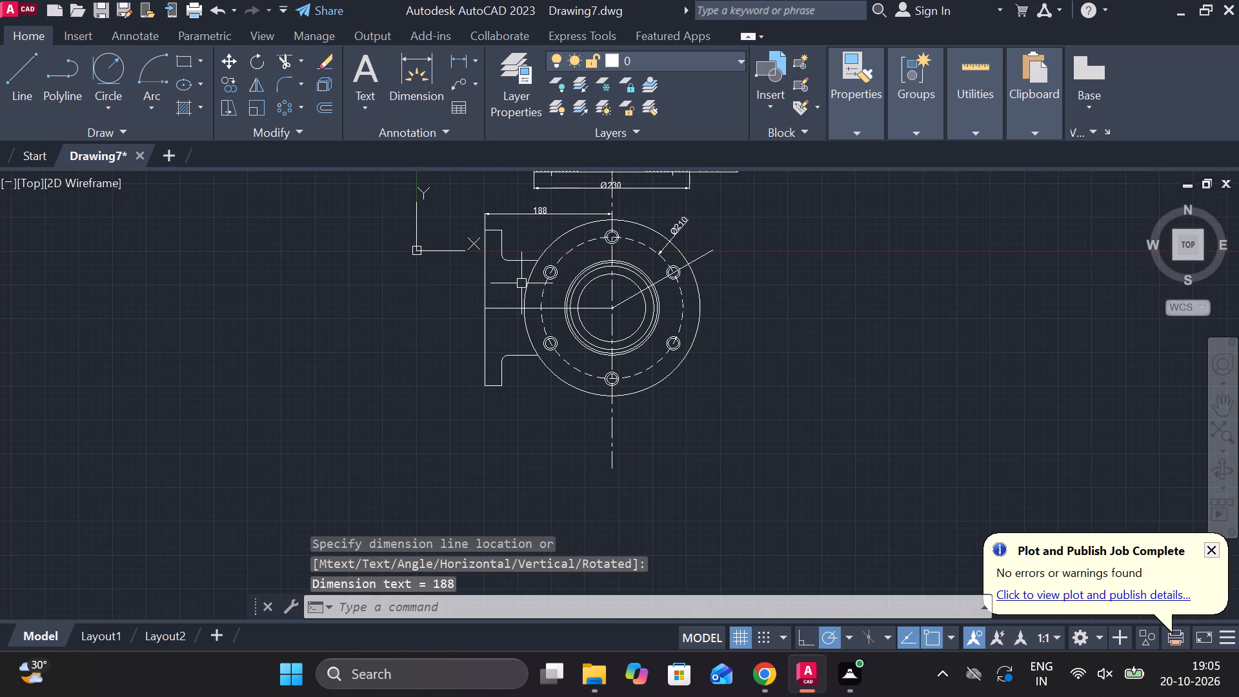
pyautogui.scroll(2, 651, 323)
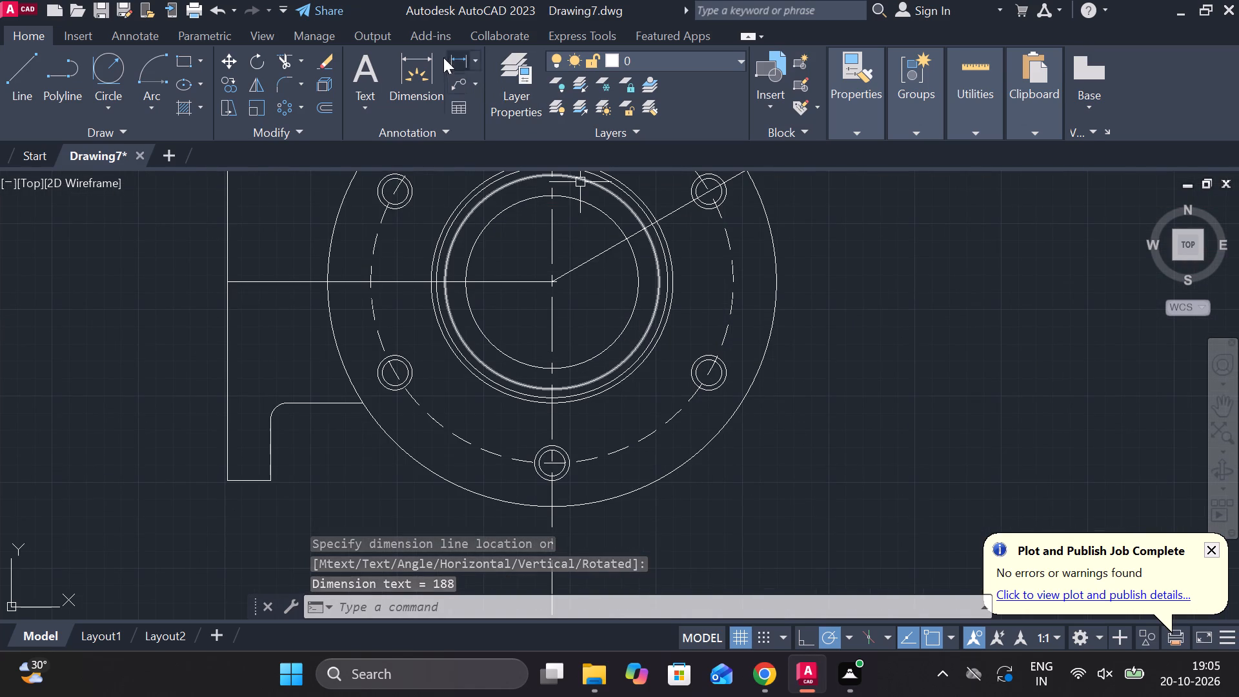
pyautogui.click(476, 56)
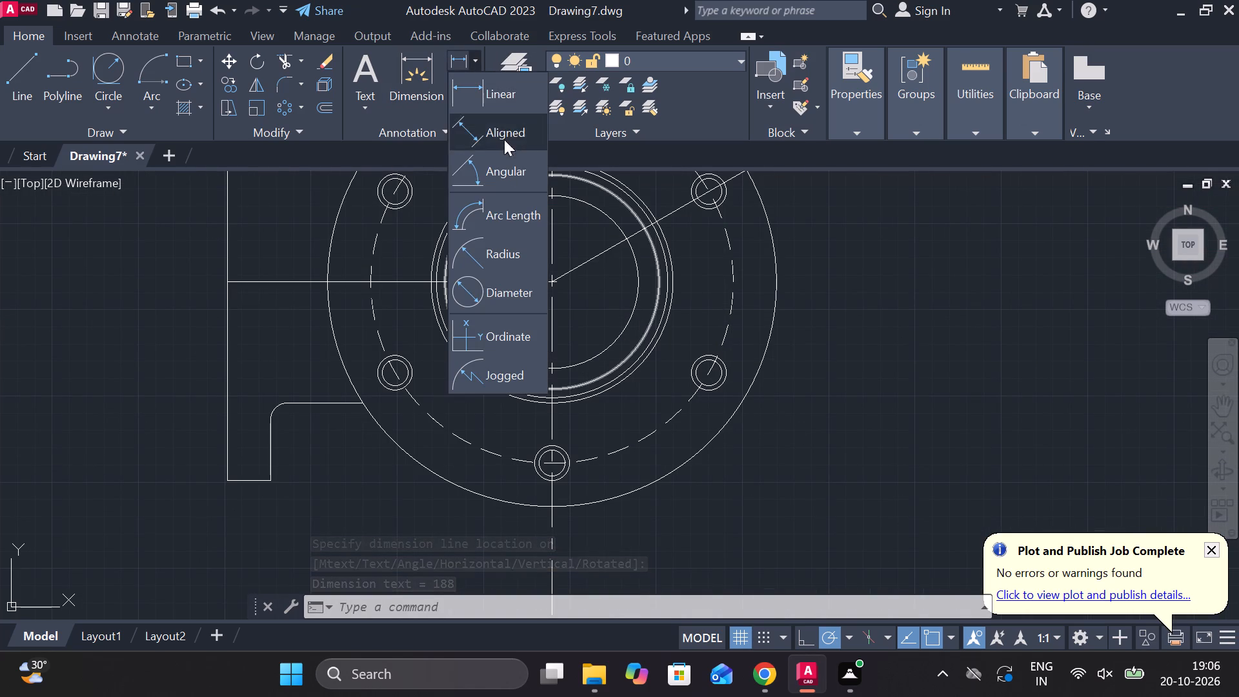
pyautogui.click(494, 180)
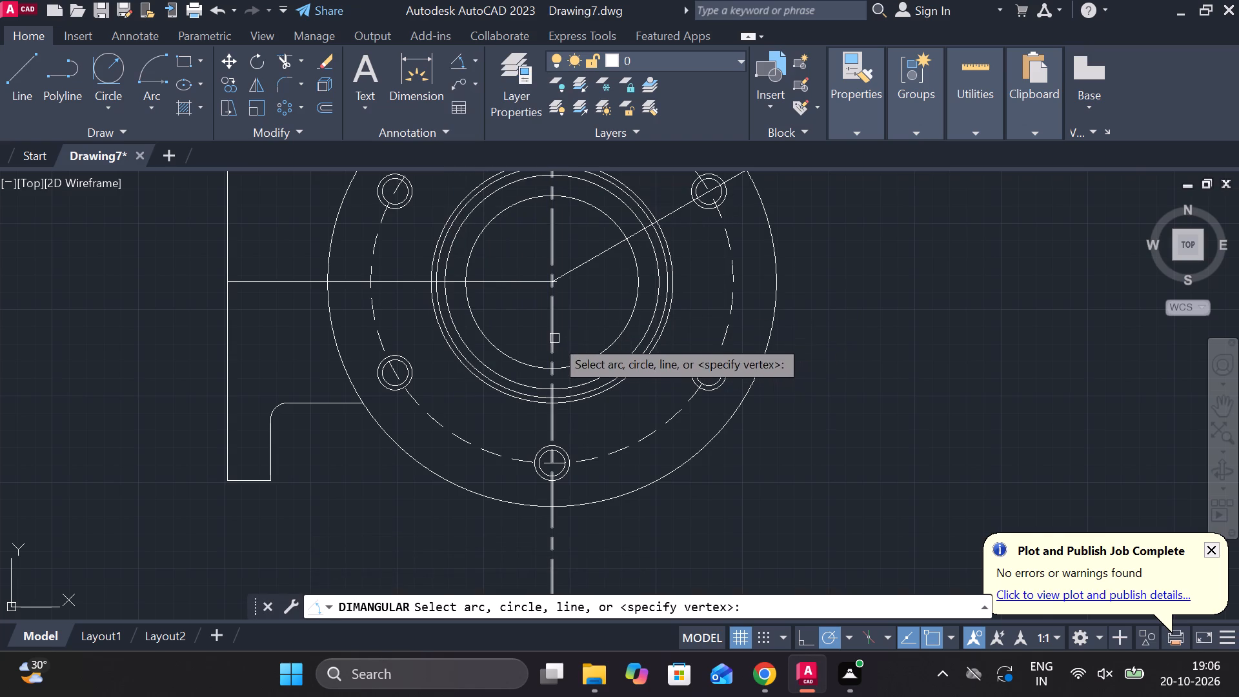
pyautogui.click(554, 338)
pyautogui.click(586, 264)
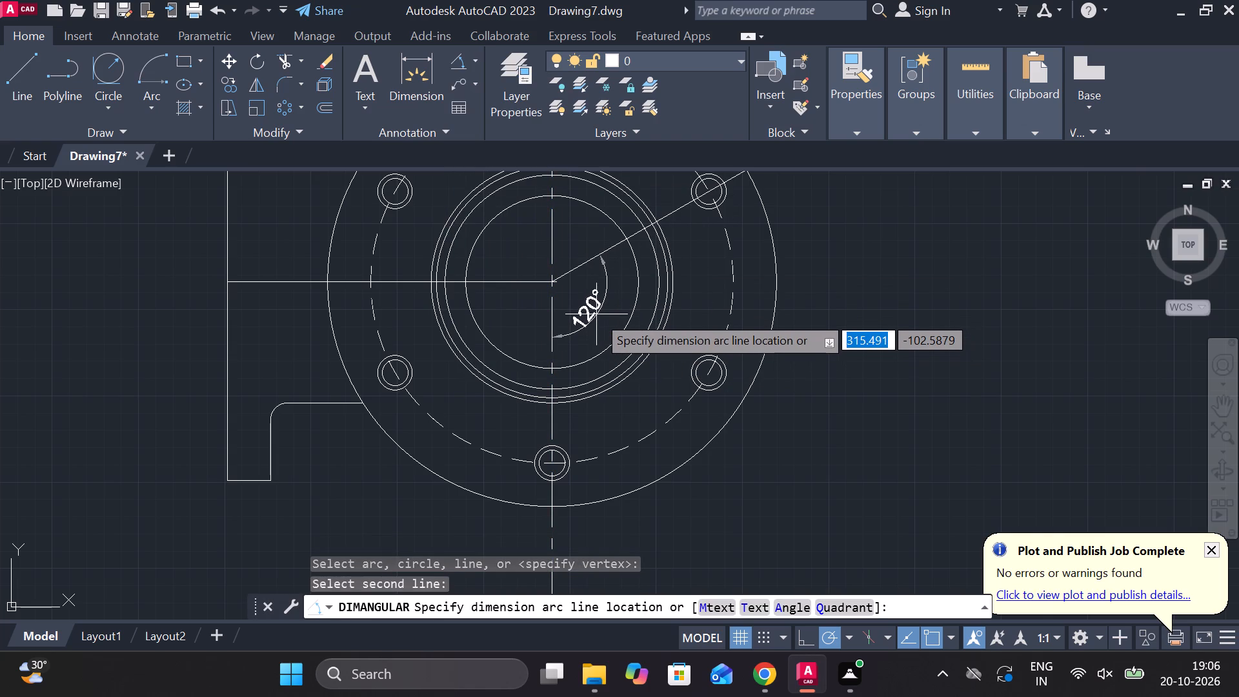
pyautogui.click(596, 314)
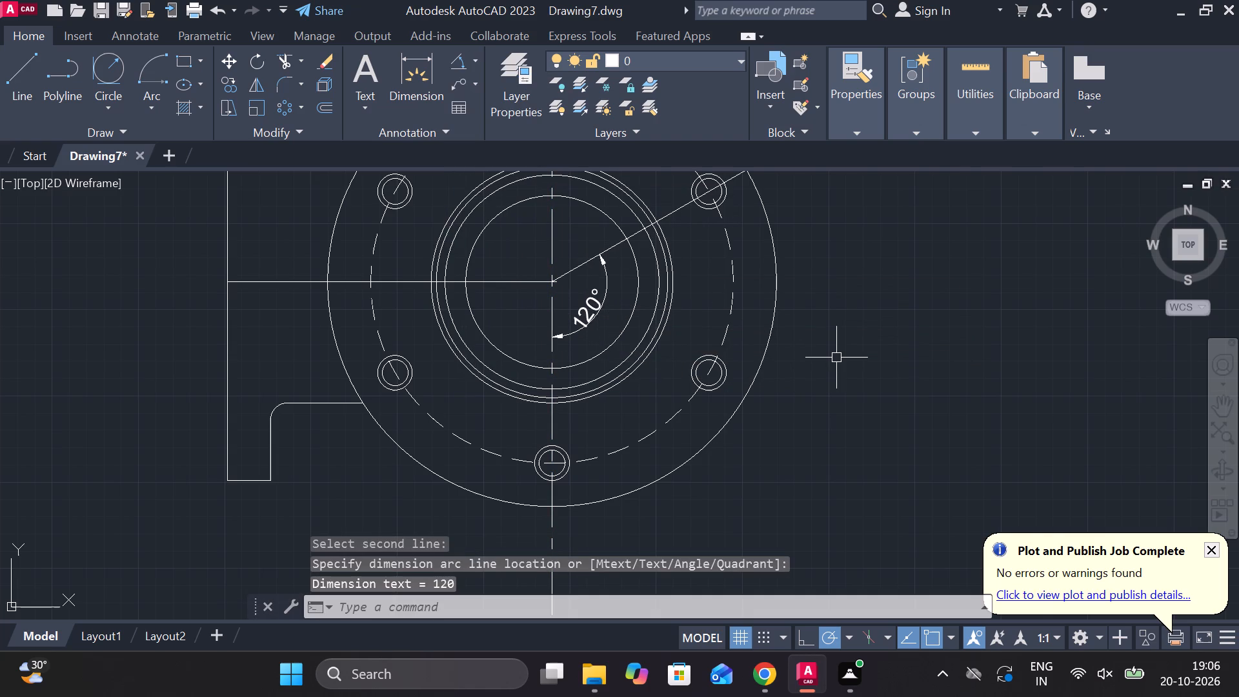
# Add a multileader from the circular view's upper-right bolt hole reading "6 HOLES,M20" with text height 8.
pyautogui.scroll(-1, 836, 358)
pyautogui.moveTo(817, 326); pyautogui.dragTo(765, 431, button='middle')
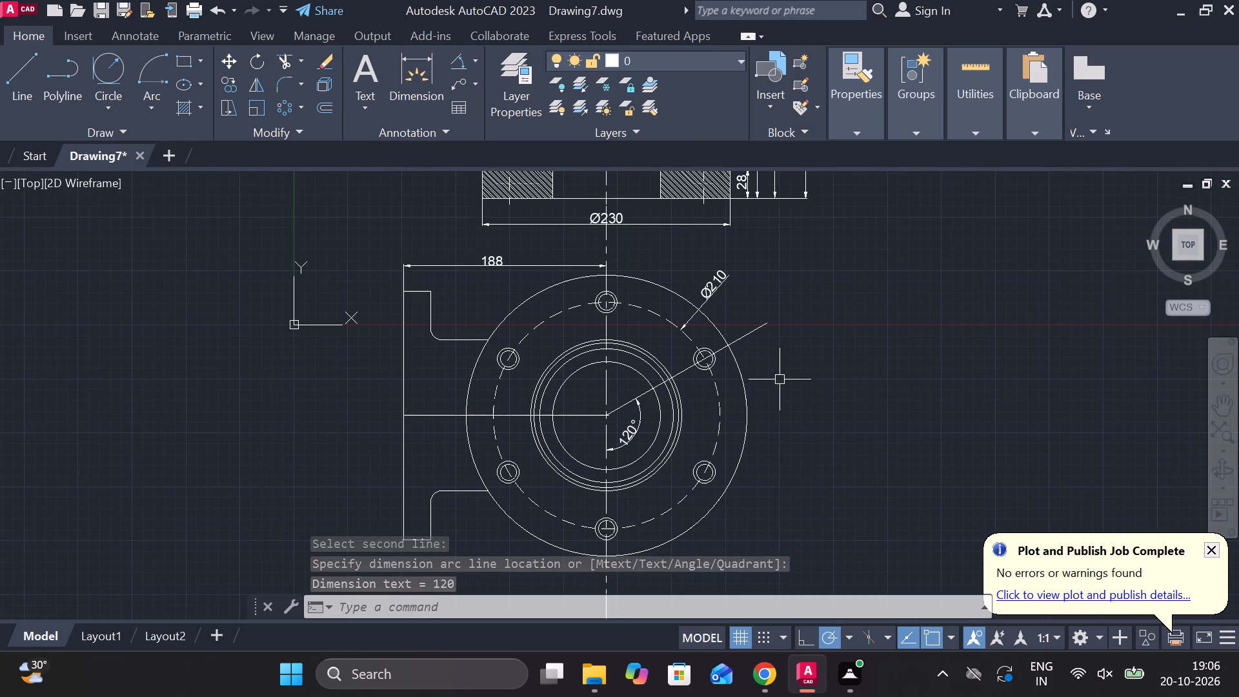
pyautogui.click(478, 61)
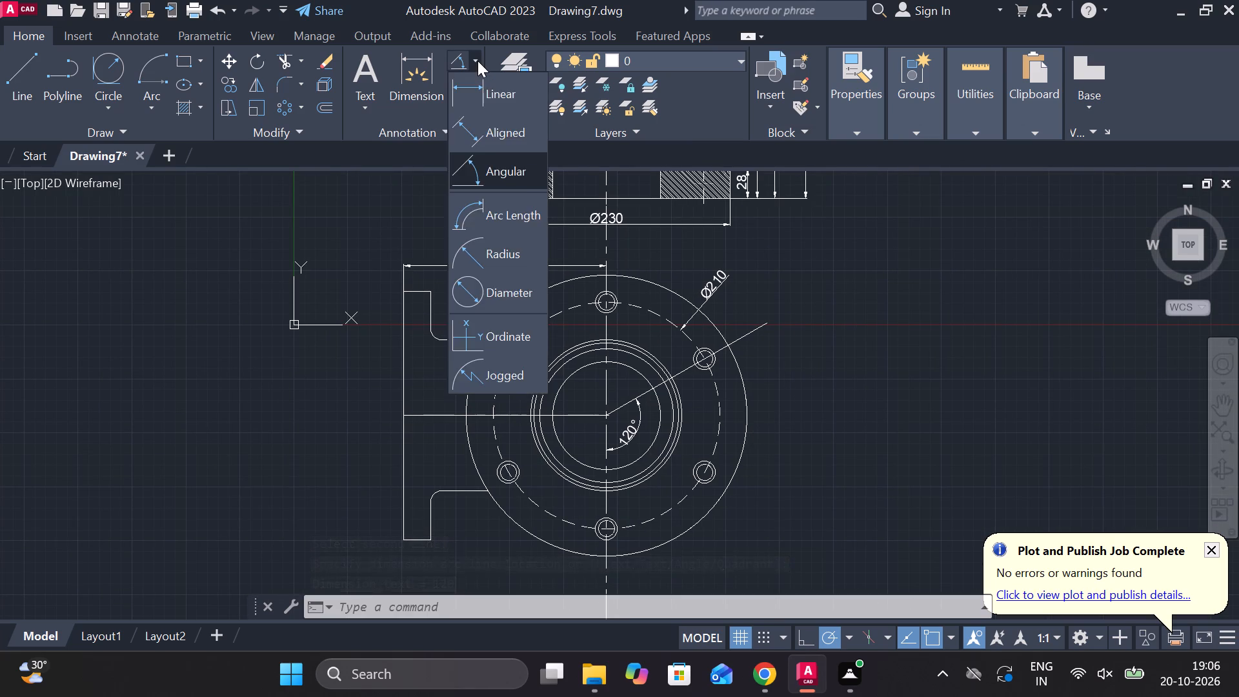
pyautogui.click(478, 61)
pyautogui.click(455, 83)
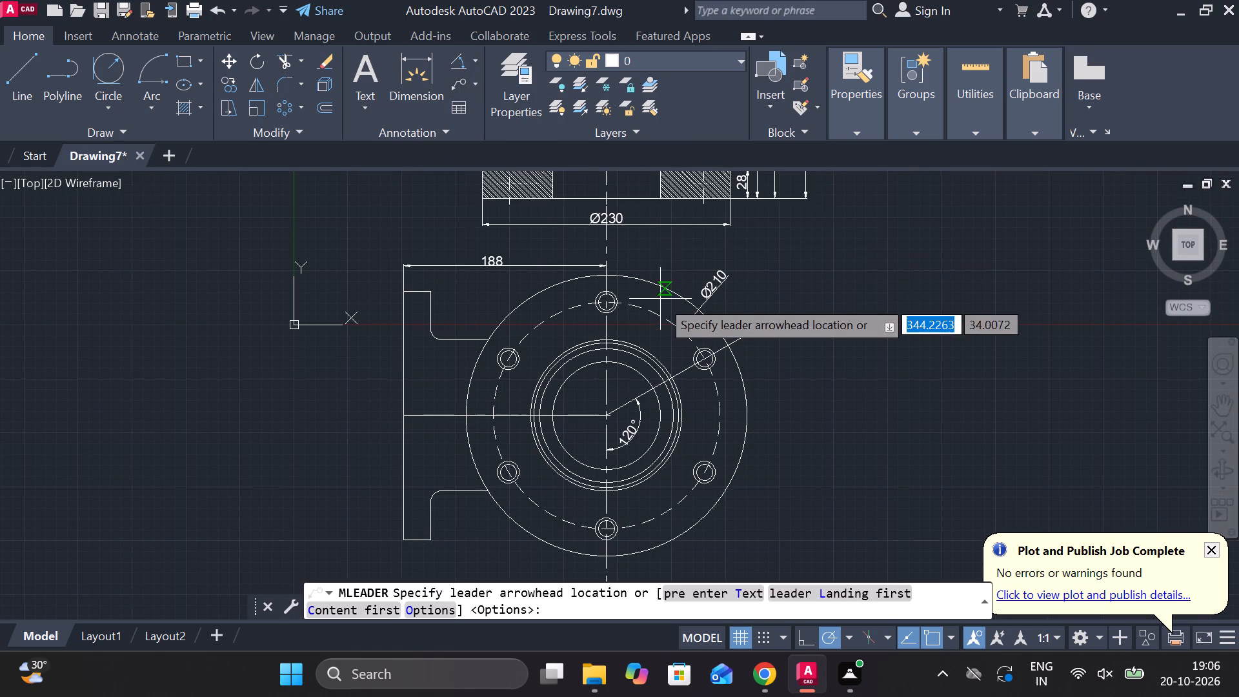
pyautogui.scroll(2, 723, 356)
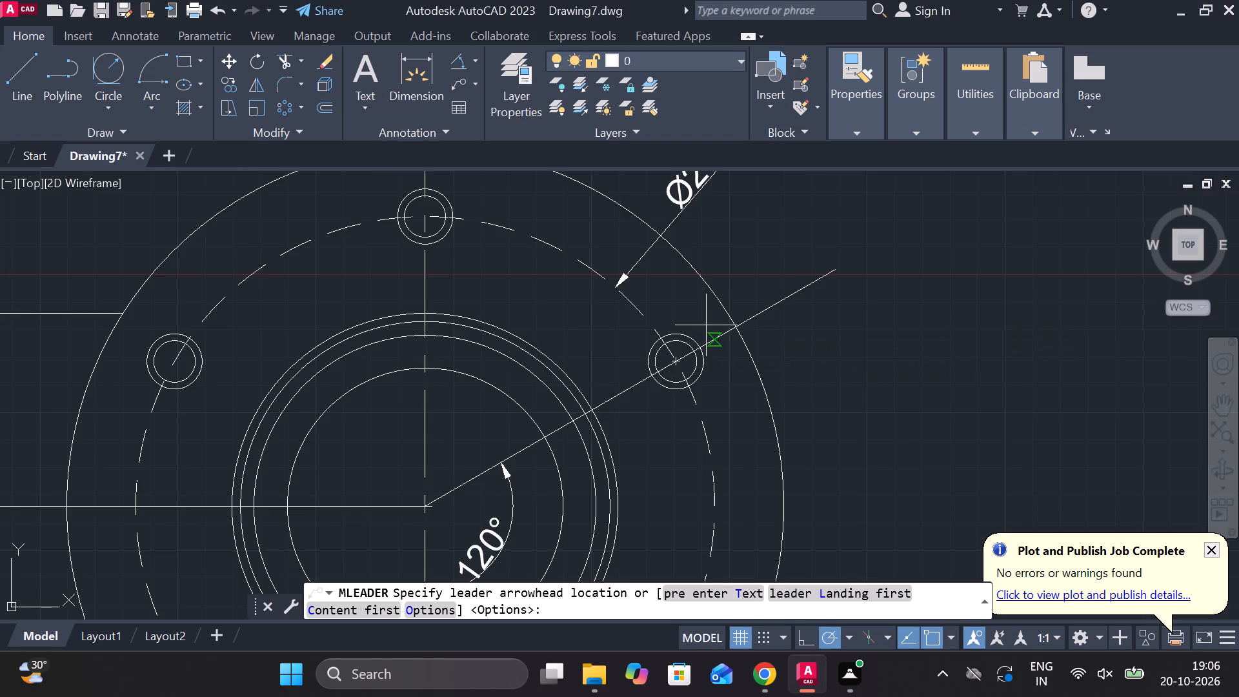
pyautogui.scroll(1, 706, 325)
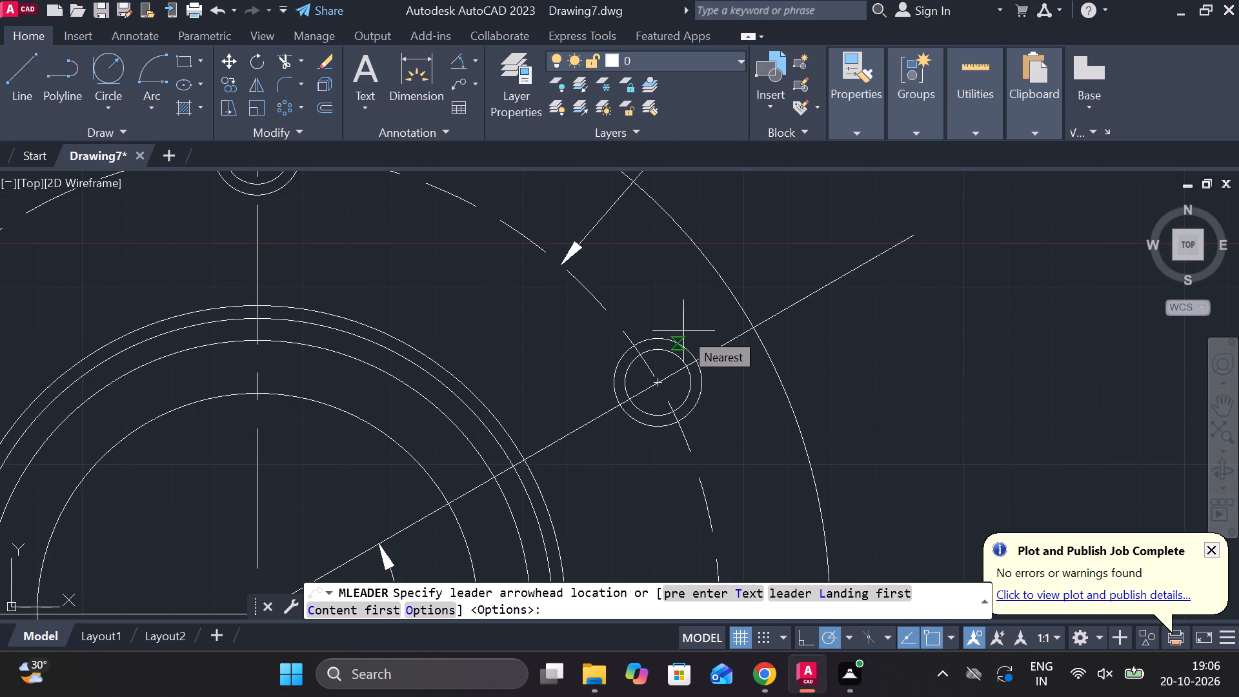
pyautogui.doubleClick(685, 332)
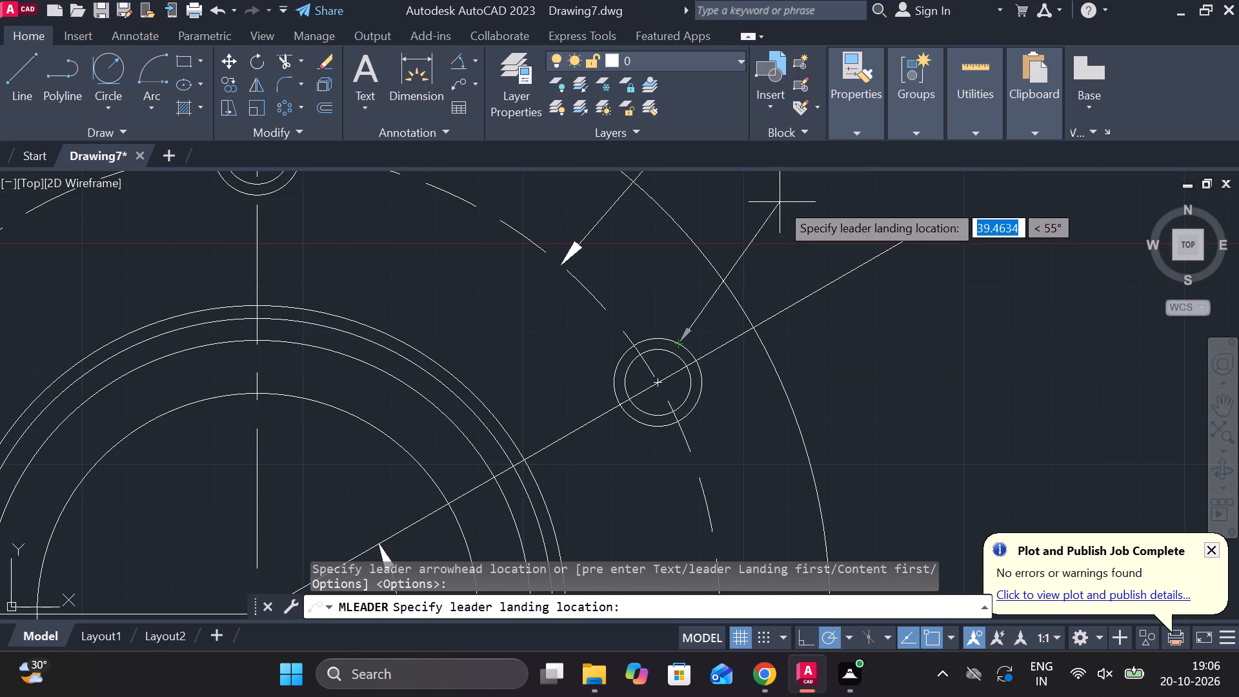
pyautogui.click(795, 179)
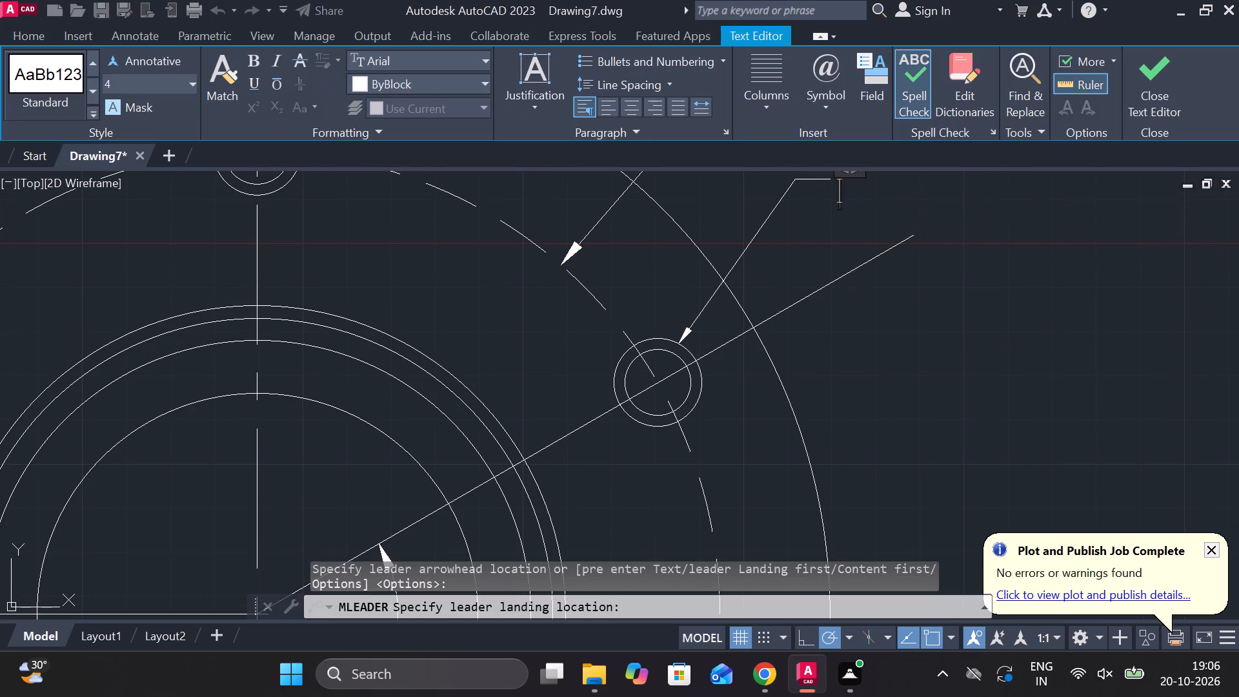
pyautogui.click(126, 82)
pyautogui.press('8')
pyautogui.press('Return')
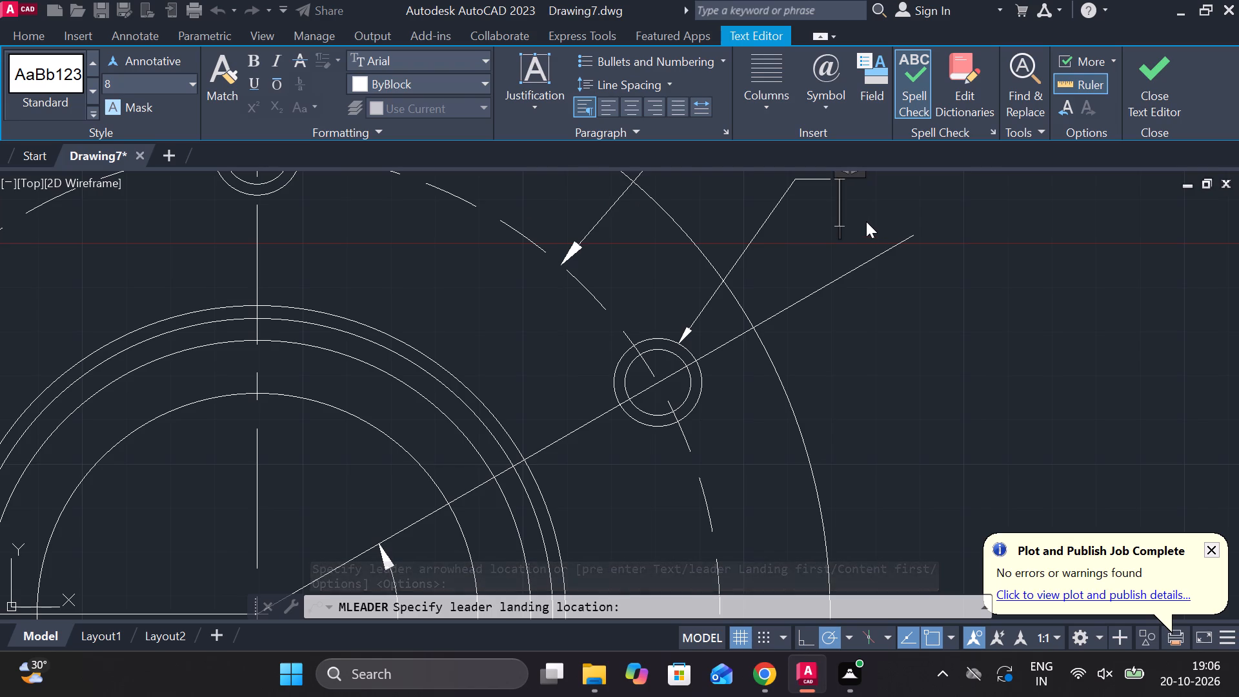
pyautogui.write('6')
pyautogui.press('space')
pyautogui.press('space')
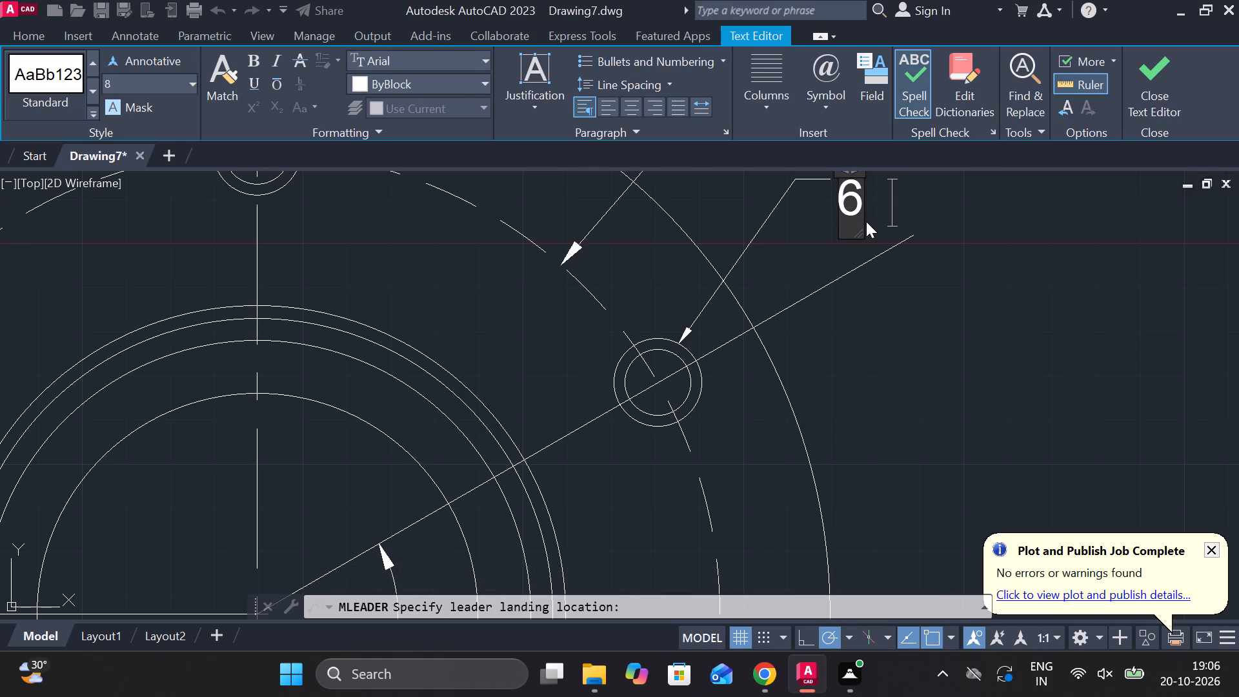
pyautogui.press('BackSpace')
pyautogui.write('HOLES')
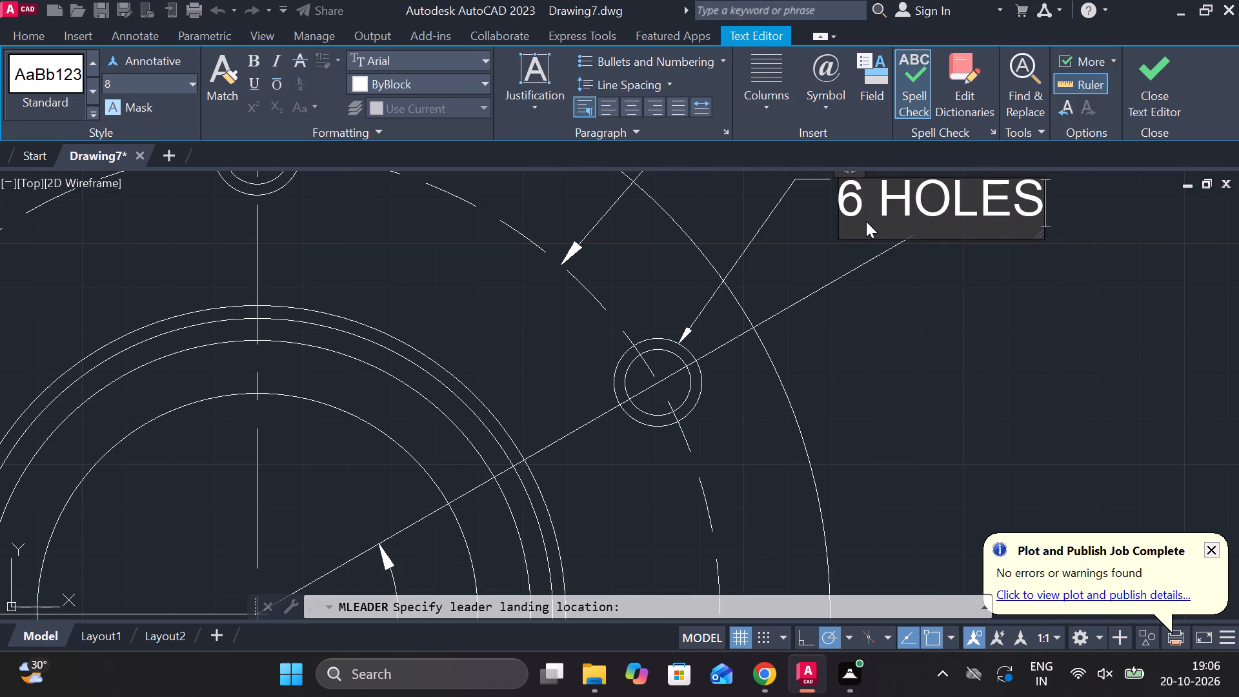
pyautogui.press('space')
pyautogui.press('BackSpace')
pyautogui.write(',M20')
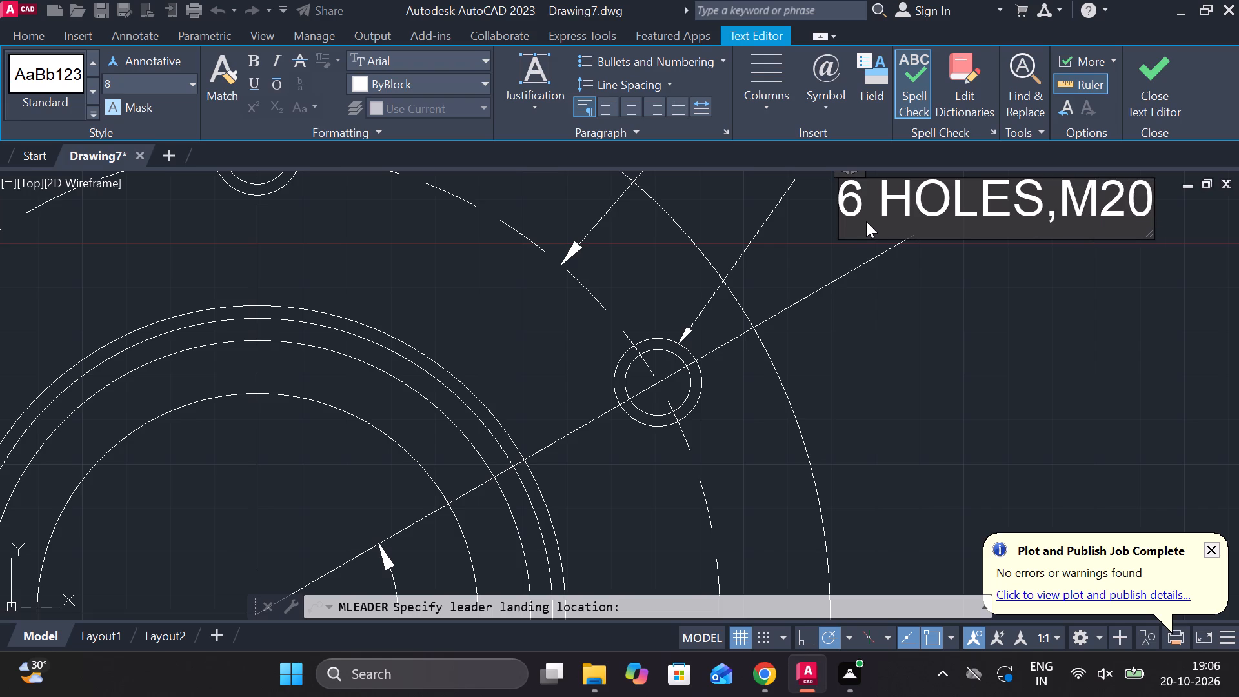
pyautogui.click(1176, 69)
# Add a multileader from the hole centreline in the section view's lower-left flange reading "6 HOLES DIA 20" with text height 8.
pyautogui.scroll(-3, 967, 338)
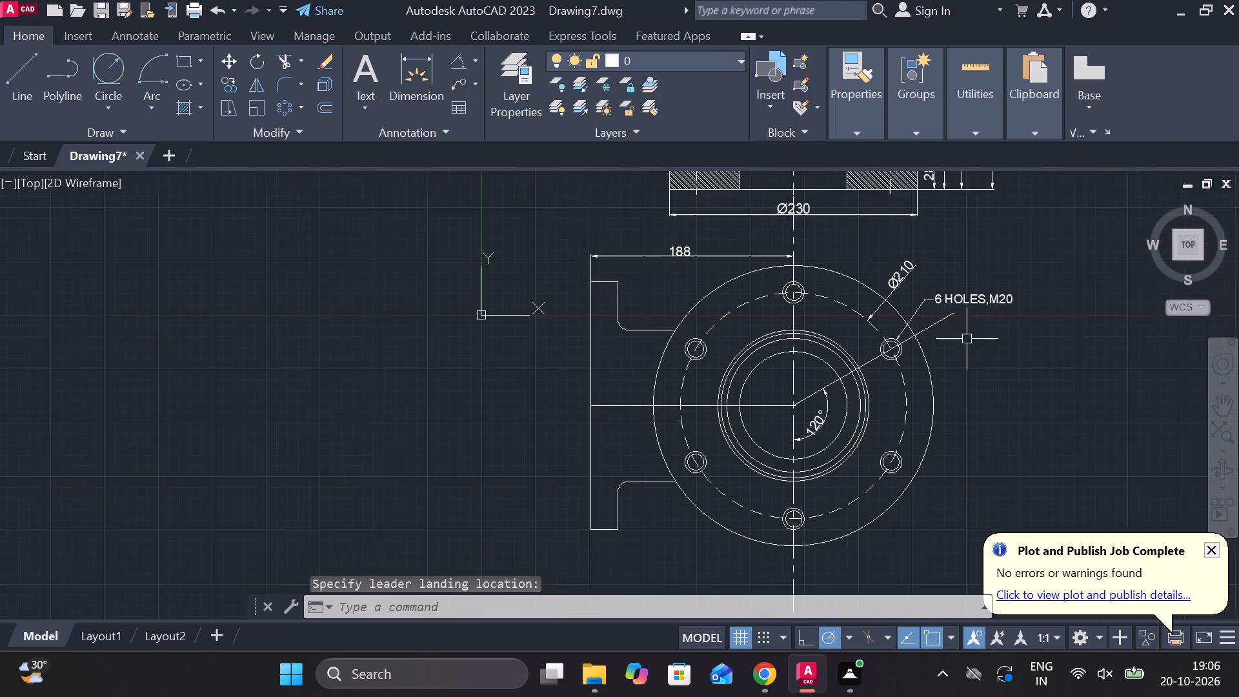
pyautogui.moveTo(967, 341); pyautogui.dragTo(943, 310, button='middle')
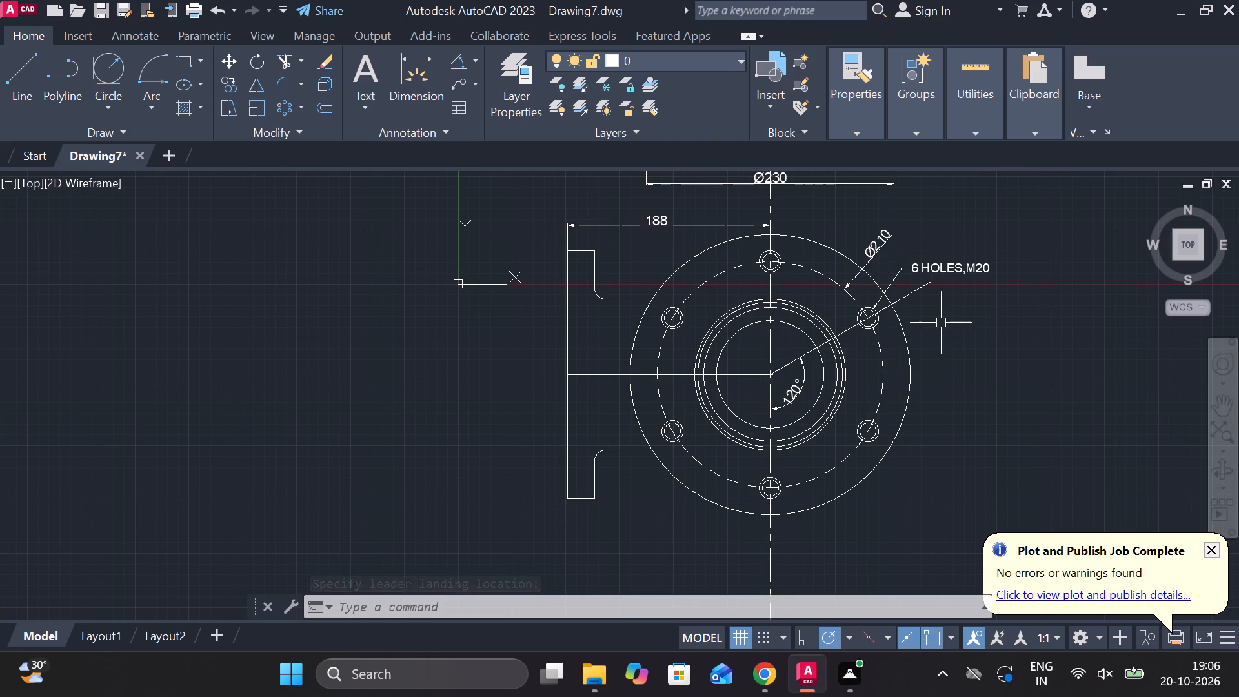
pyautogui.moveTo(760, 221); pyautogui.dragTo(758, 395, button='middle')
pyautogui.scroll(1, 706, 354)
pyautogui.moveTo(711, 354); pyautogui.dragTo(736, 365, button='middle')
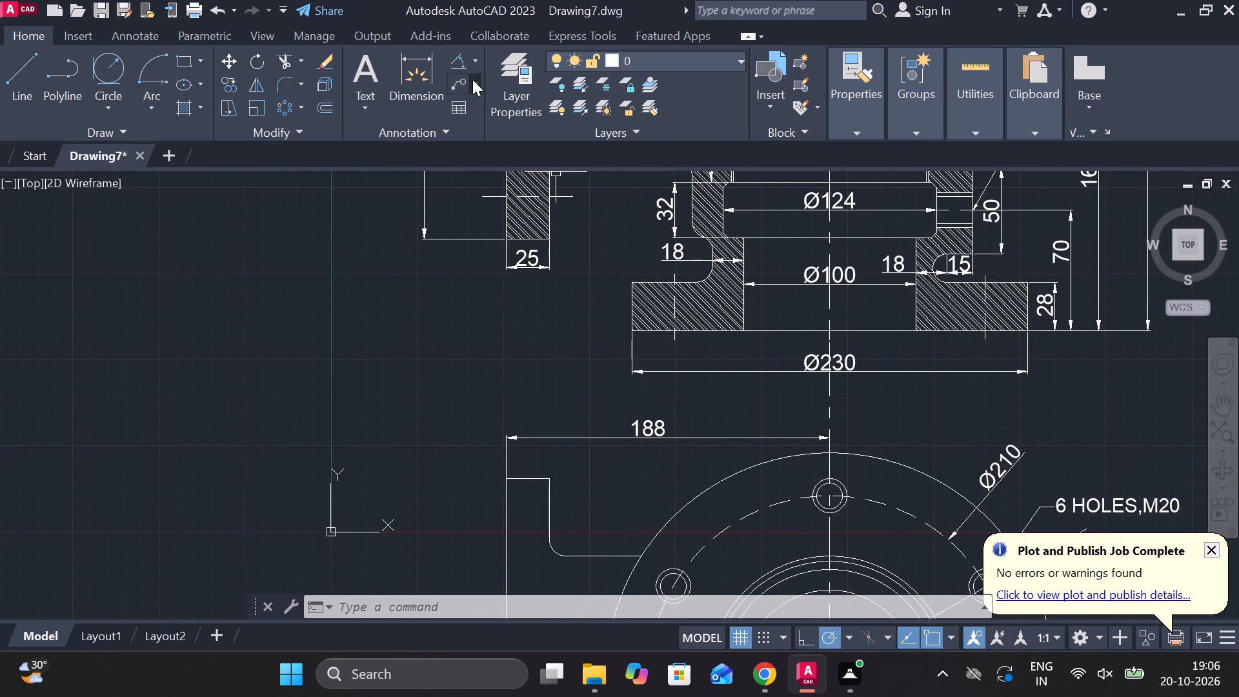
pyautogui.click(458, 86)
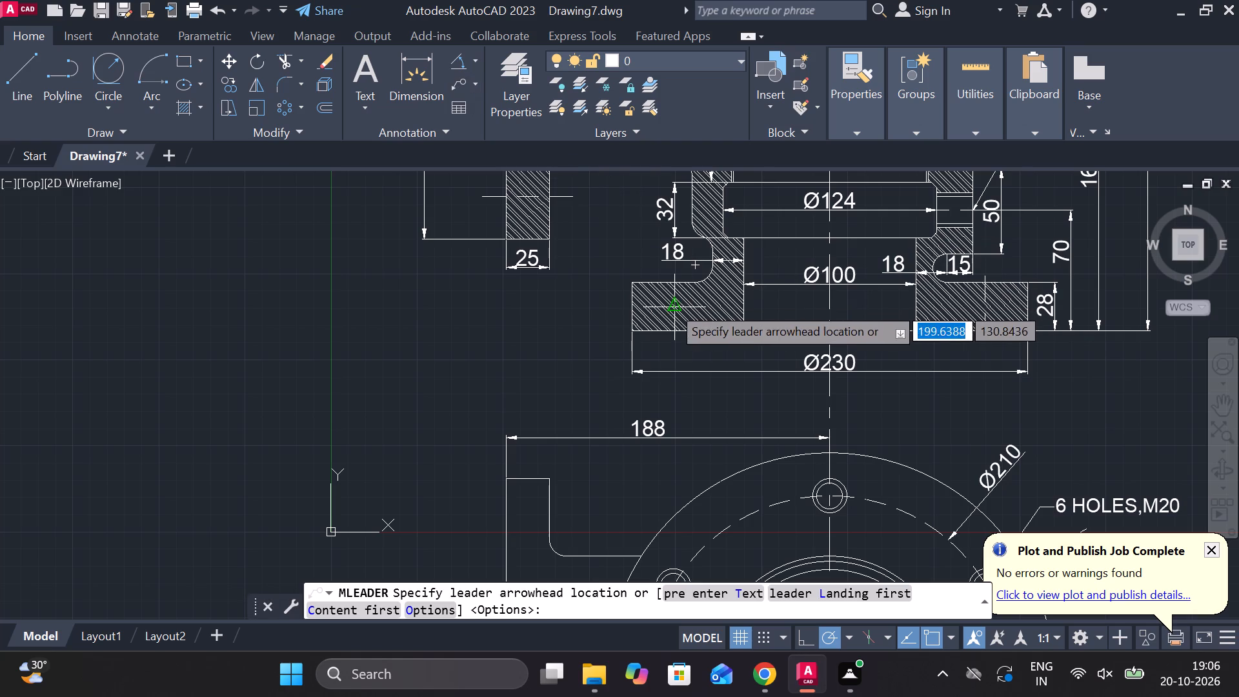
pyautogui.click(671, 305)
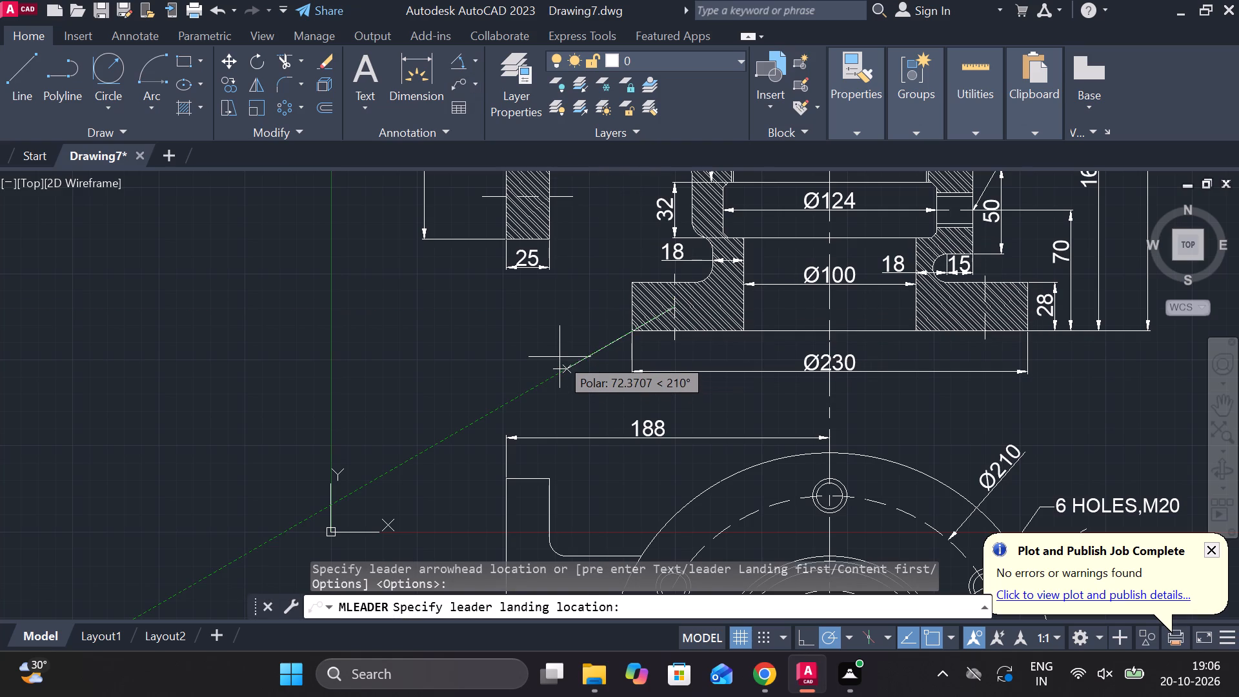
pyautogui.click(542, 359)
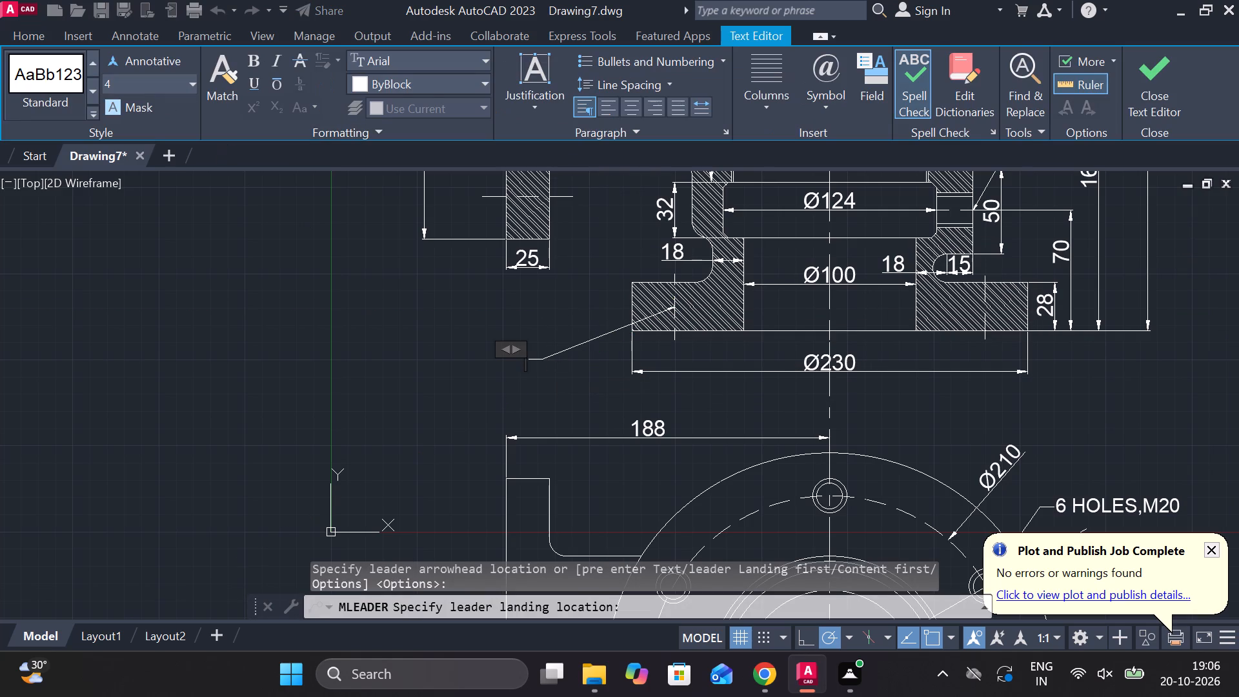
pyautogui.click(145, 85)
pyautogui.press('8')
pyautogui.press('Return')
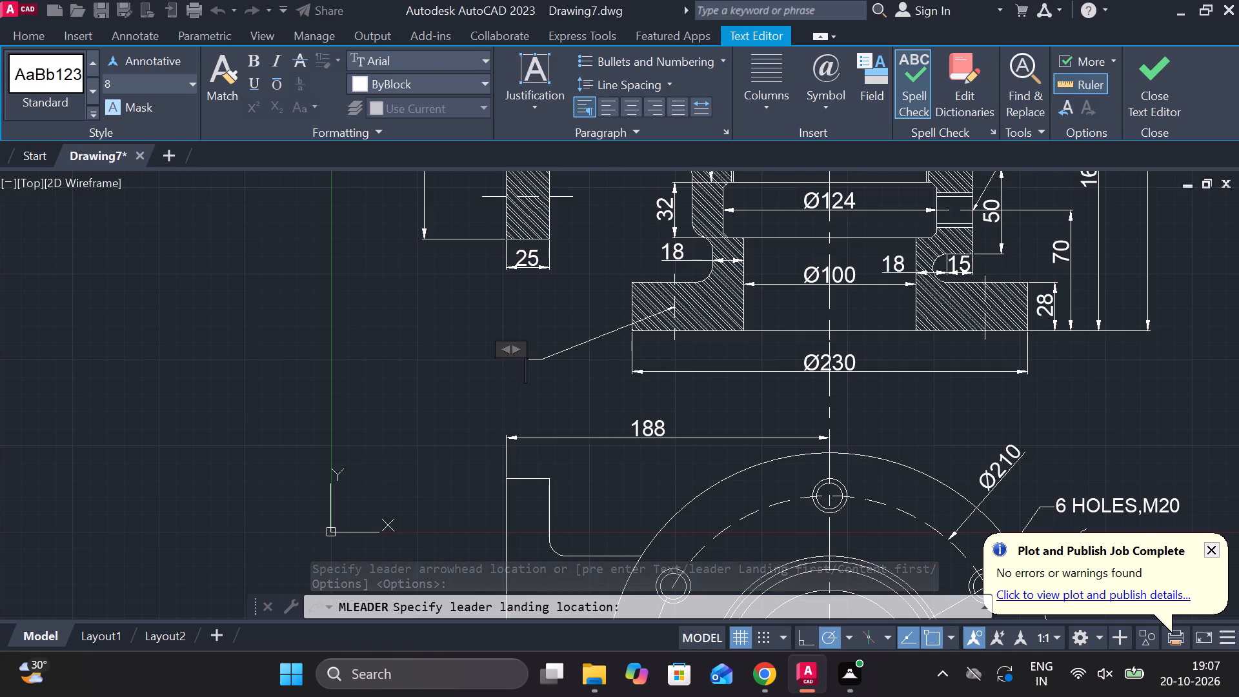
pyautogui.press('6')
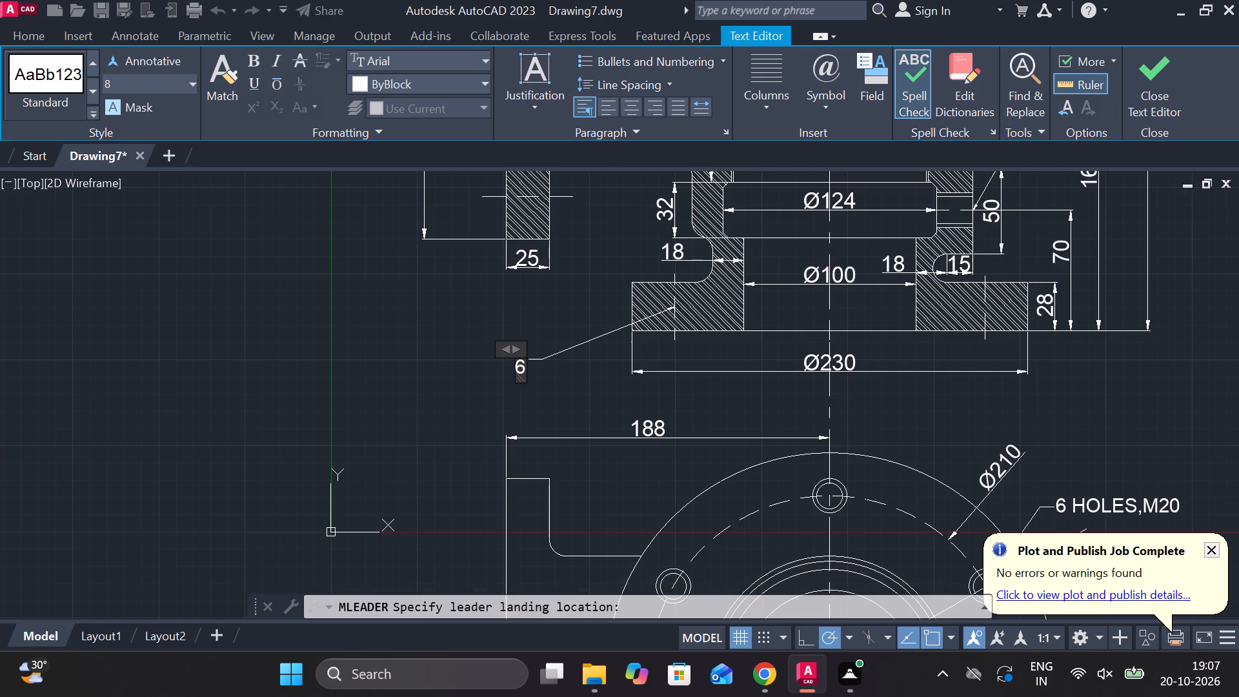
pyautogui.press('space')
pyautogui.write('HOLES')
pyautogui.press('space')
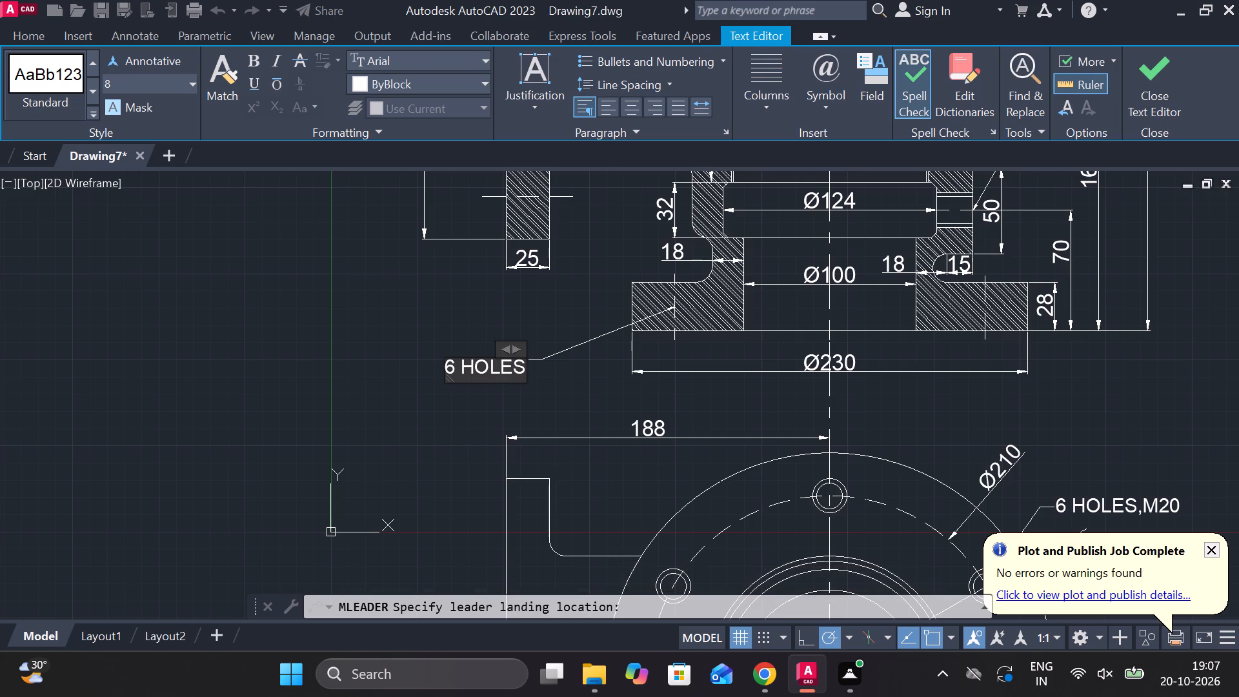
pyautogui.write('DIA 20')
pyautogui.click(1162, 58)
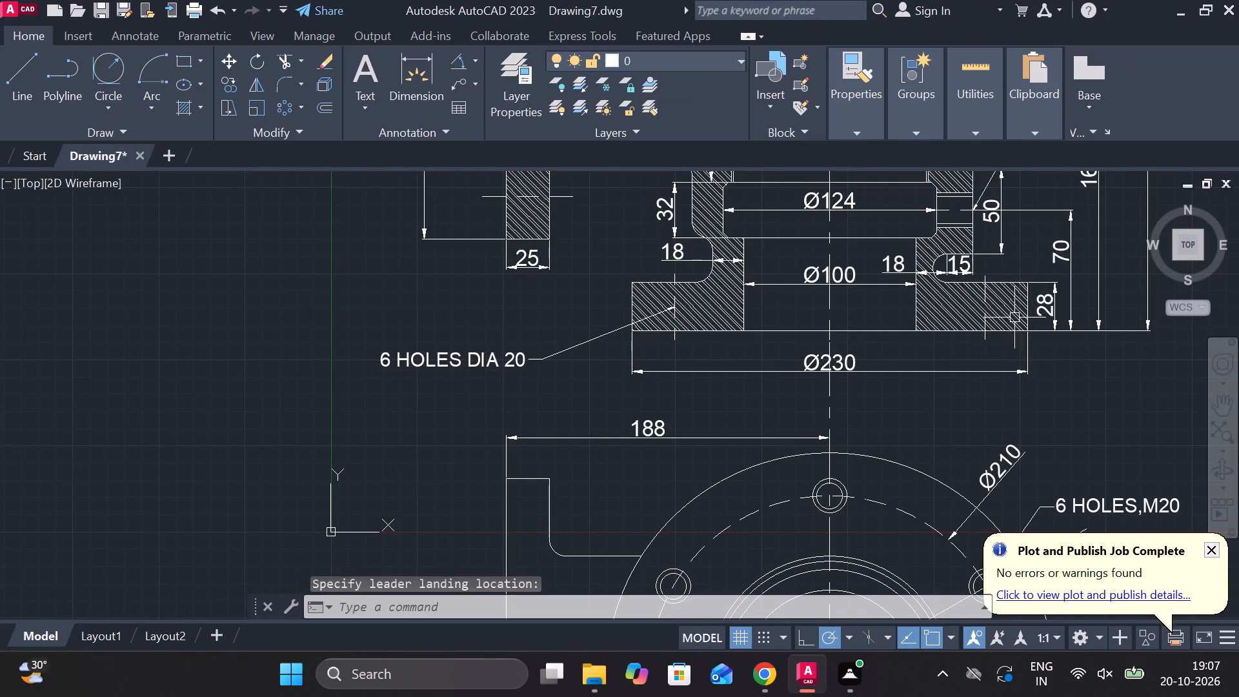
# Review the section view and the circular view together, checking their dimensions and leader notes.
pyautogui.scroll(-2, 997, 325)
pyautogui.scroll(1, 1007, 330)
pyautogui.moveTo(1007, 330); pyautogui.dragTo(838, 255, button='middle')
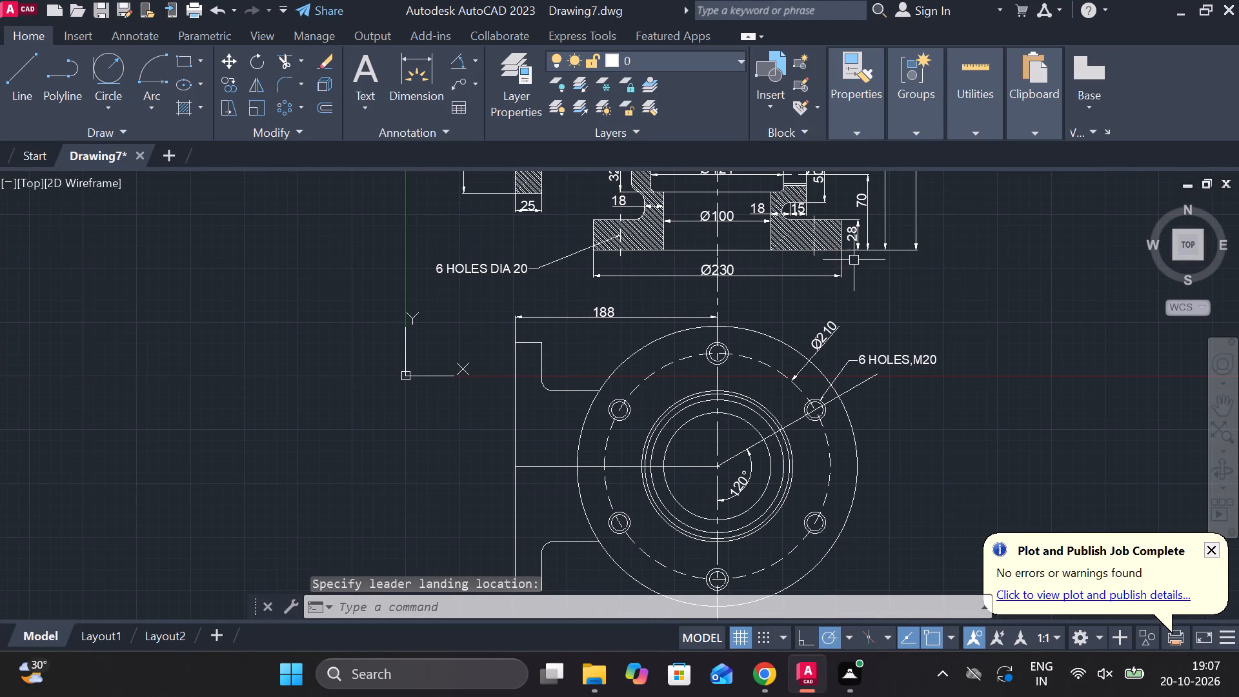
pyautogui.moveTo(1016, 298); pyautogui.dragTo(910, 238, button='middle')
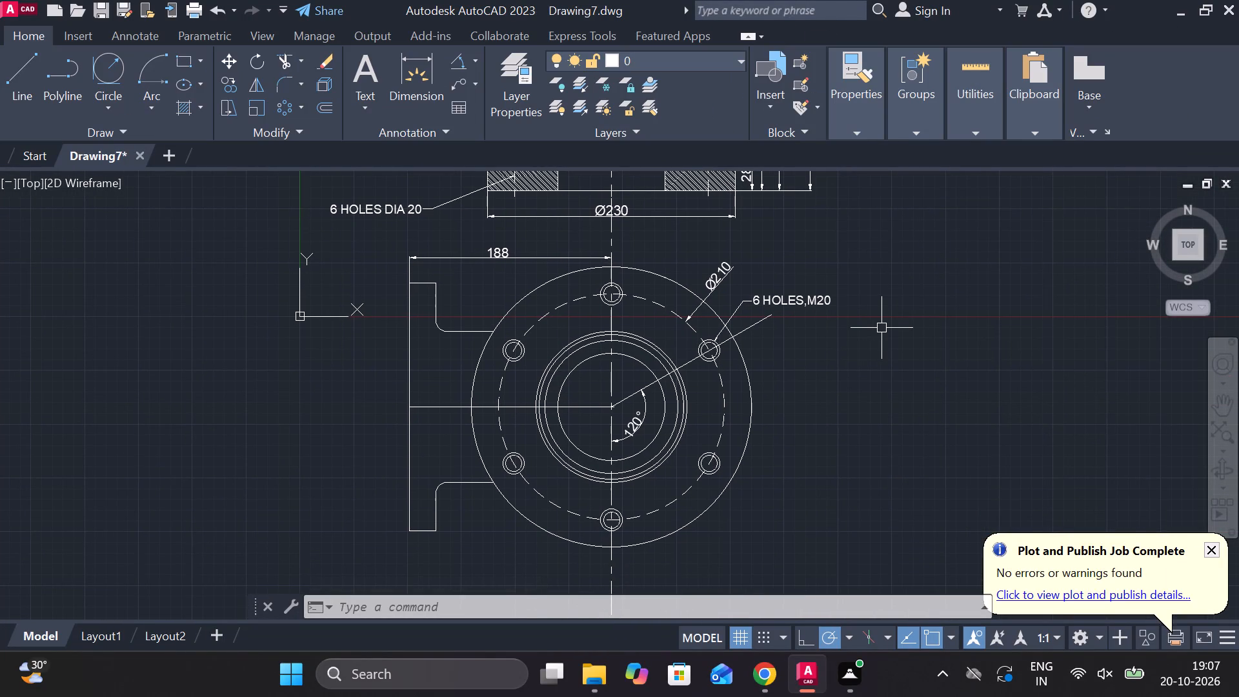
pyautogui.middleClick(879, 287)
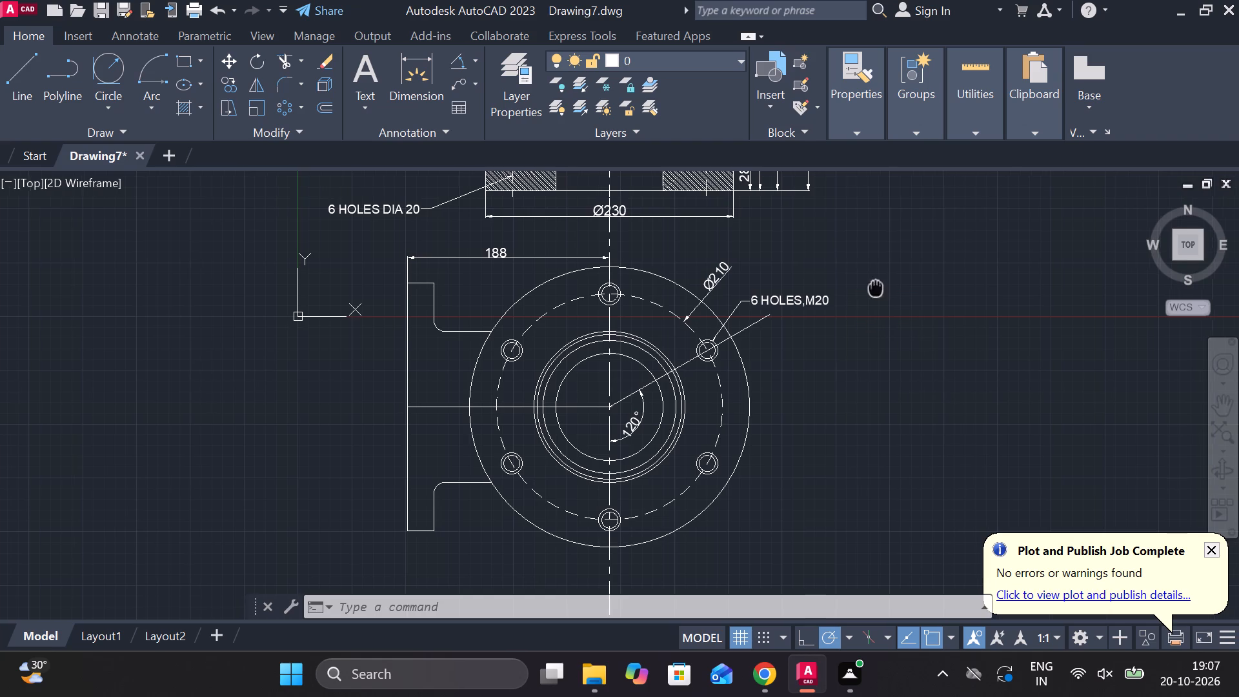
pyautogui.scroll(-1, 874, 286)
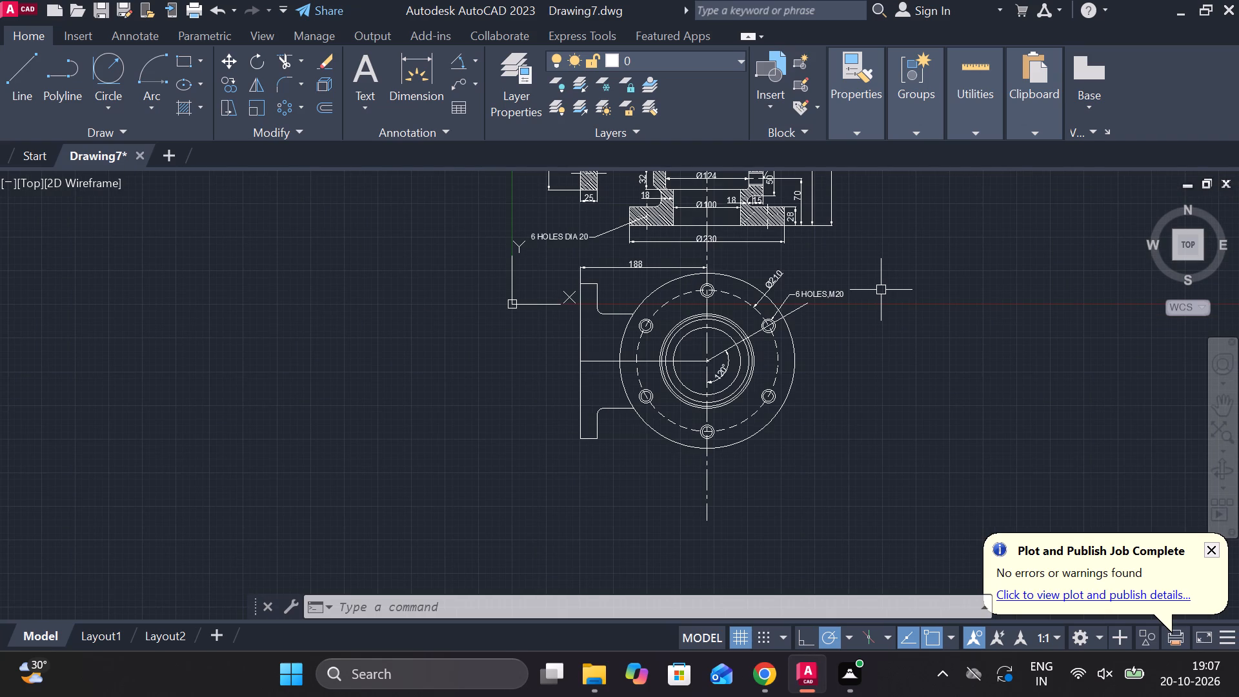
pyautogui.moveTo(930, 335); pyautogui.dragTo(869, 330, button='middle')
pyautogui.scroll(-2, 853, 327)
pyautogui.moveTo(891, 311); pyautogui.dragTo(594, 295, button='middle')
pyautogui.scroll(1, 602, 294)
pyautogui.moveTo(587, 301); pyautogui.dragTo(661, 313, button='middle')
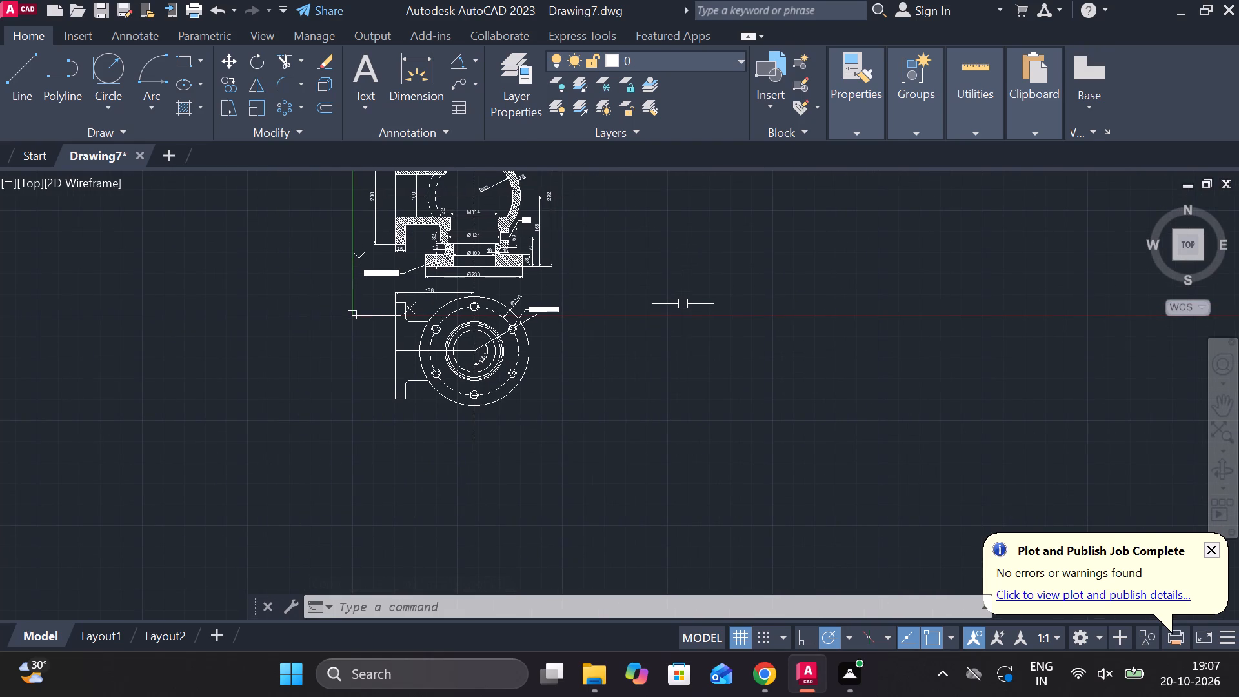
pyautogui.moveTo(674, 279); pyautogui.dragTo(608, 381, button='middle')
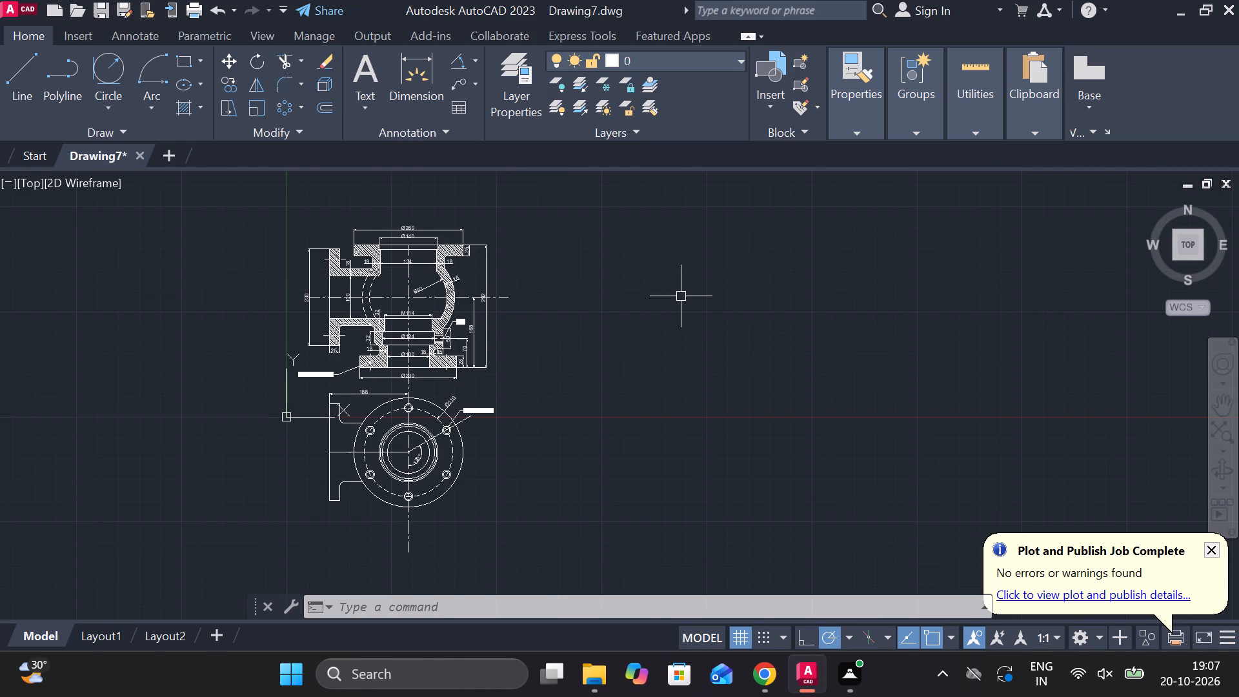
pyautogui.moveTo(667, 314); pyautogui.dragTo(609, 324, button='middle')
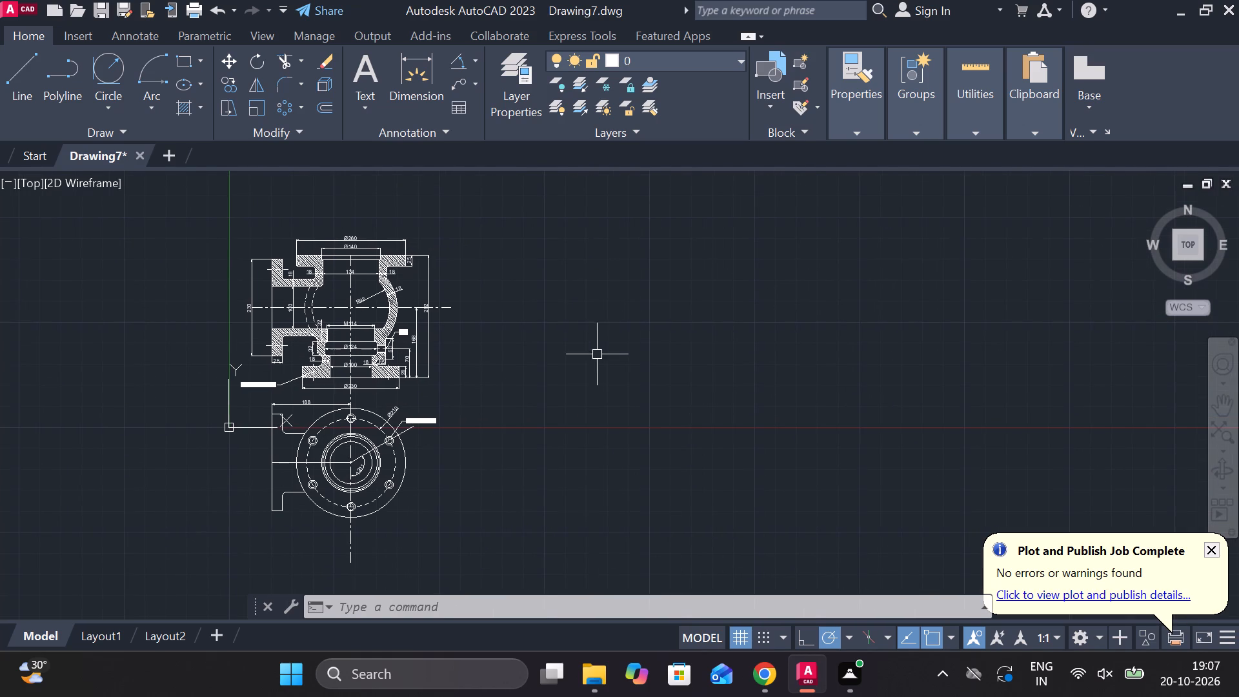
pyautogui.scroll(1, 595, 354)
pyautogui.moveTo(599, 354); pyautogui.dragTo(920, 310, button='middle')
pyautogui.scroll(1, 767, 297)
pyautogui.moveTo(767, 297); pyautogui.dragTo(752, 427, button='middle')
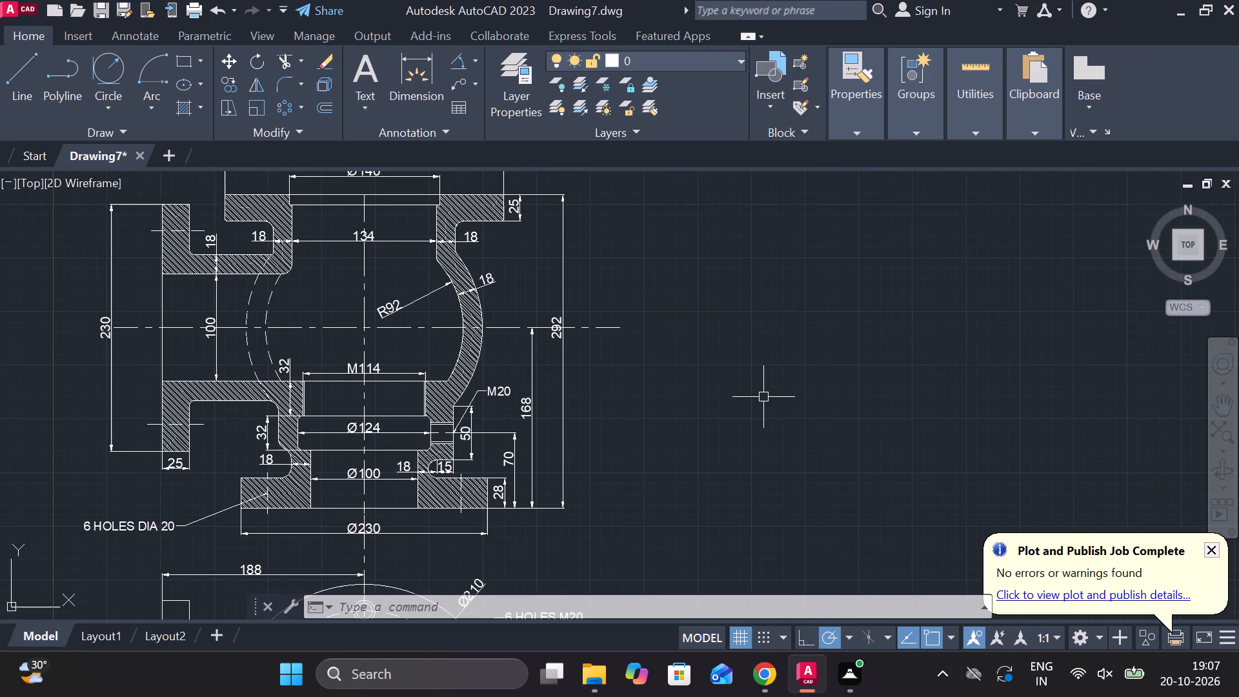
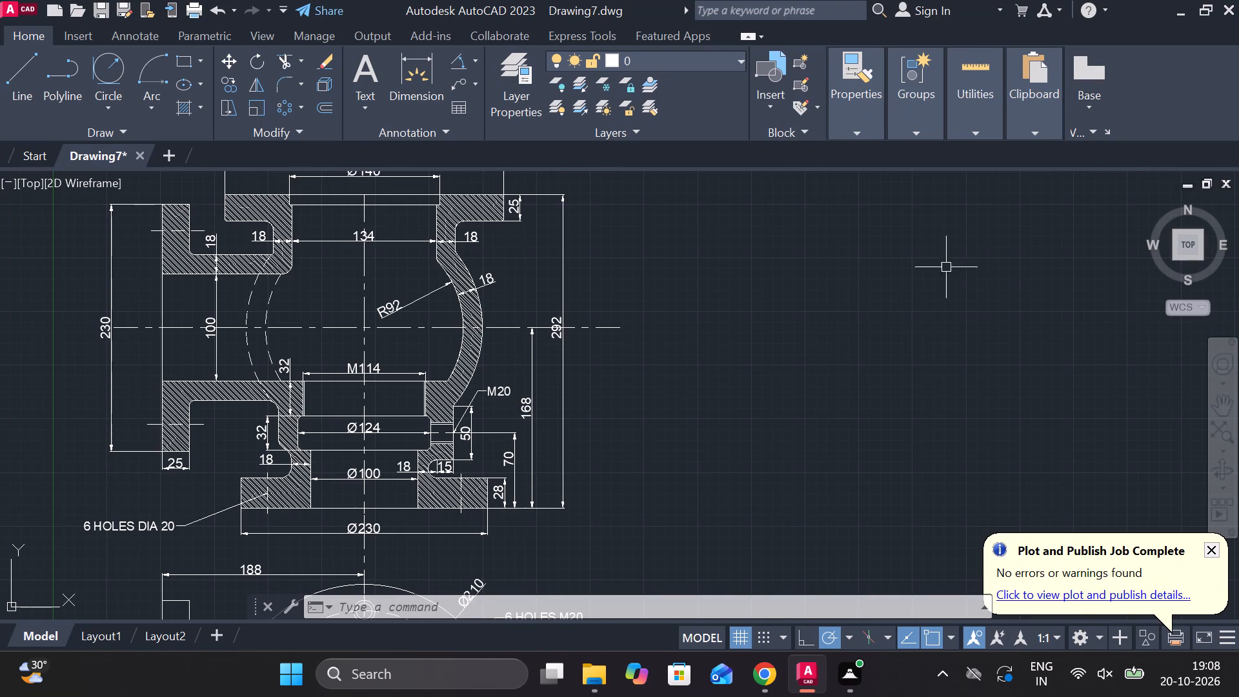
# Draw a 260 by 25 rectangle with lines in the empty space beside the valve body's section view.
pyautogui.moveTo(779, 307); pyautogui.dragTo(681, 328, button='middle')
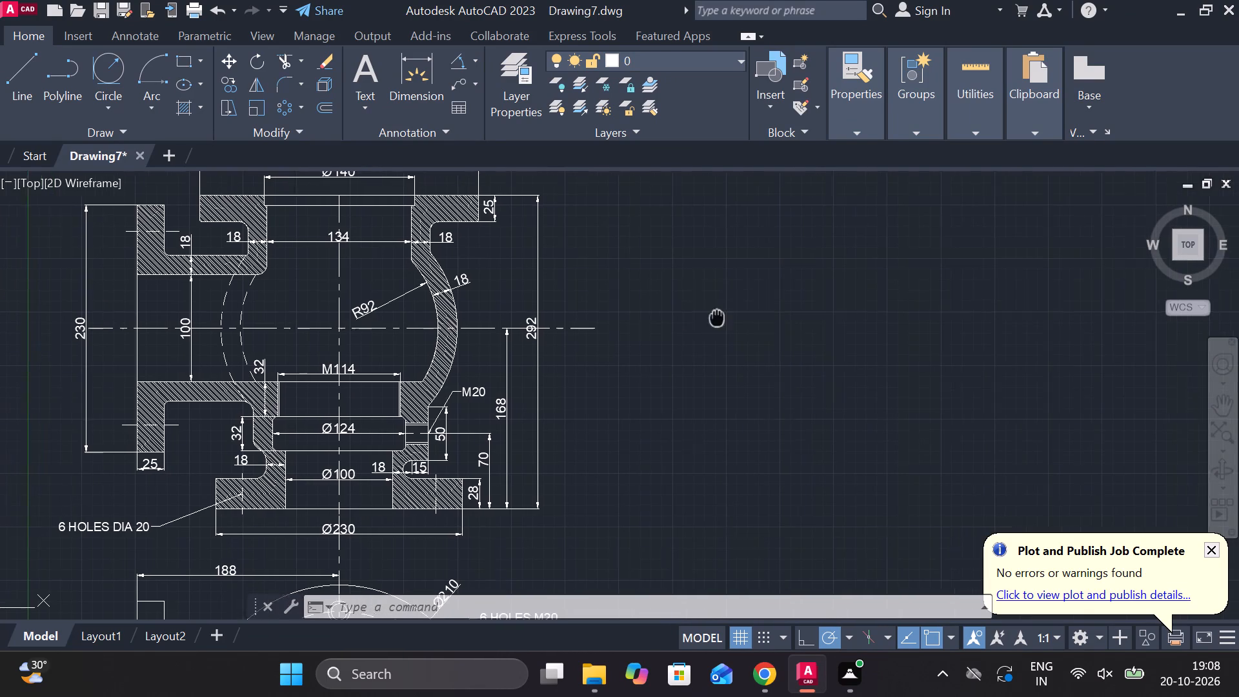
pyautogui.moveTo(681, 328); pyautogui.dragTo(678, 328, button='middle')
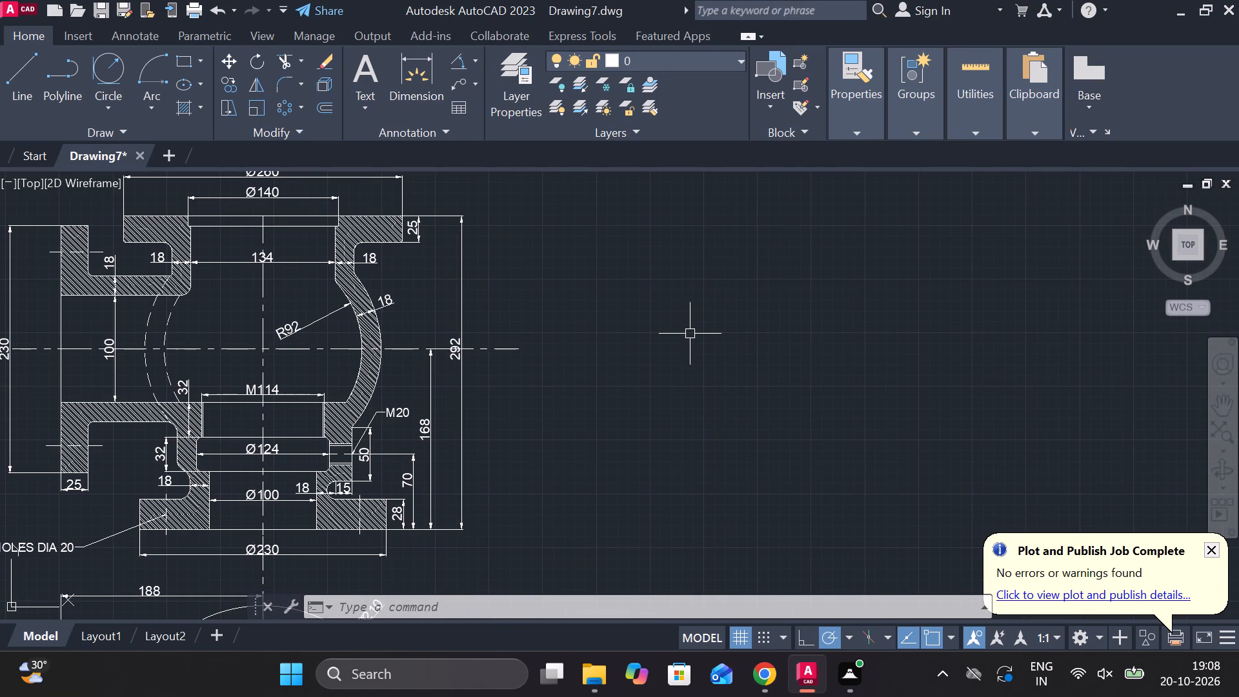
pyautogui.press('l')
pyautogui.press('Return')
pyautogui.click(612, 301)
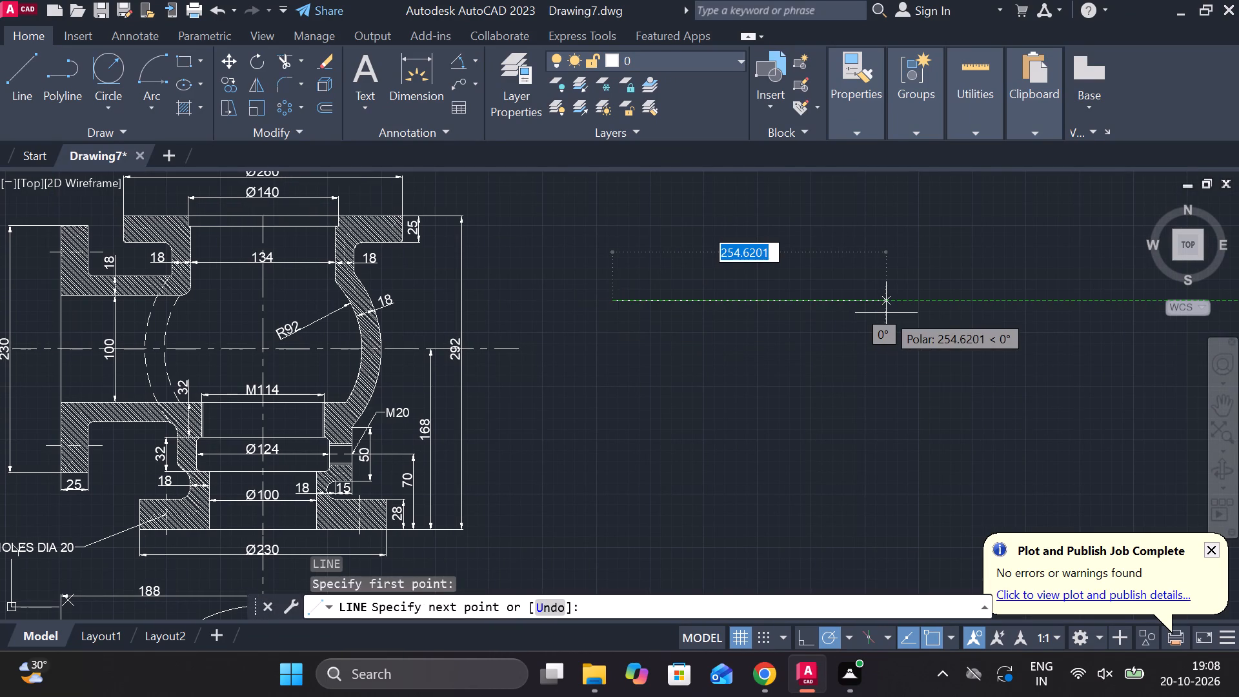
pyautogui.write('260')
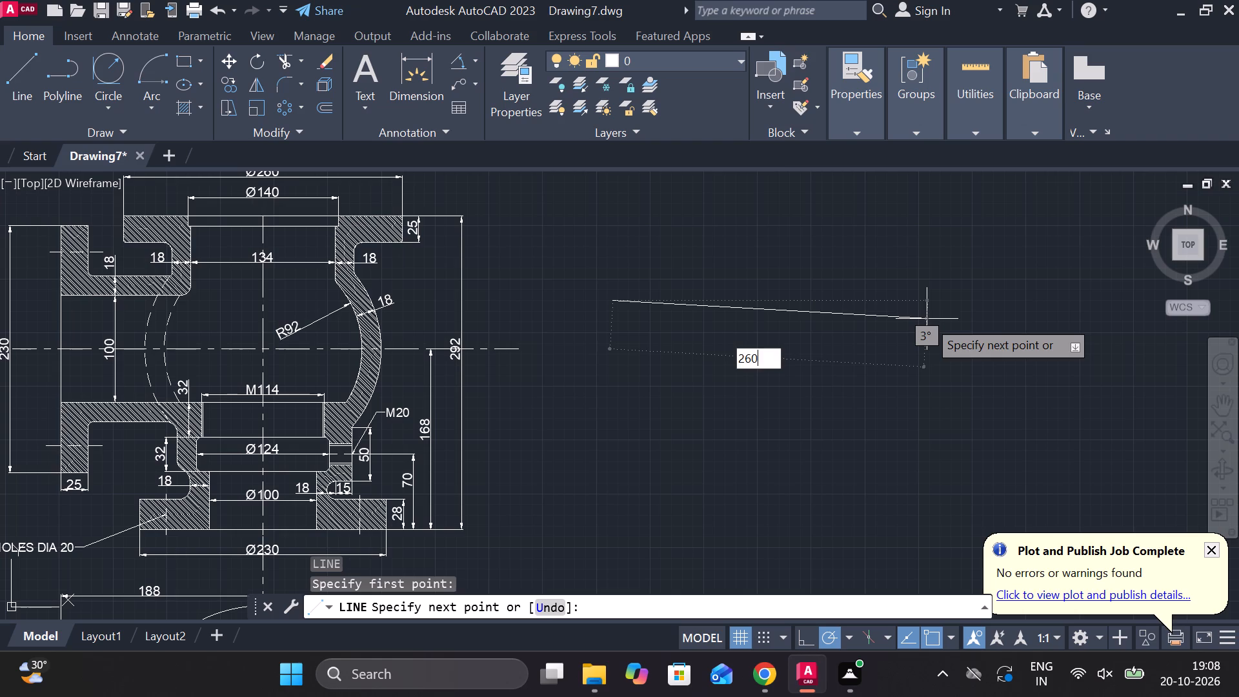
pyautogui.press('Return')
pyautogui.hotkey('ctrl', 'z')
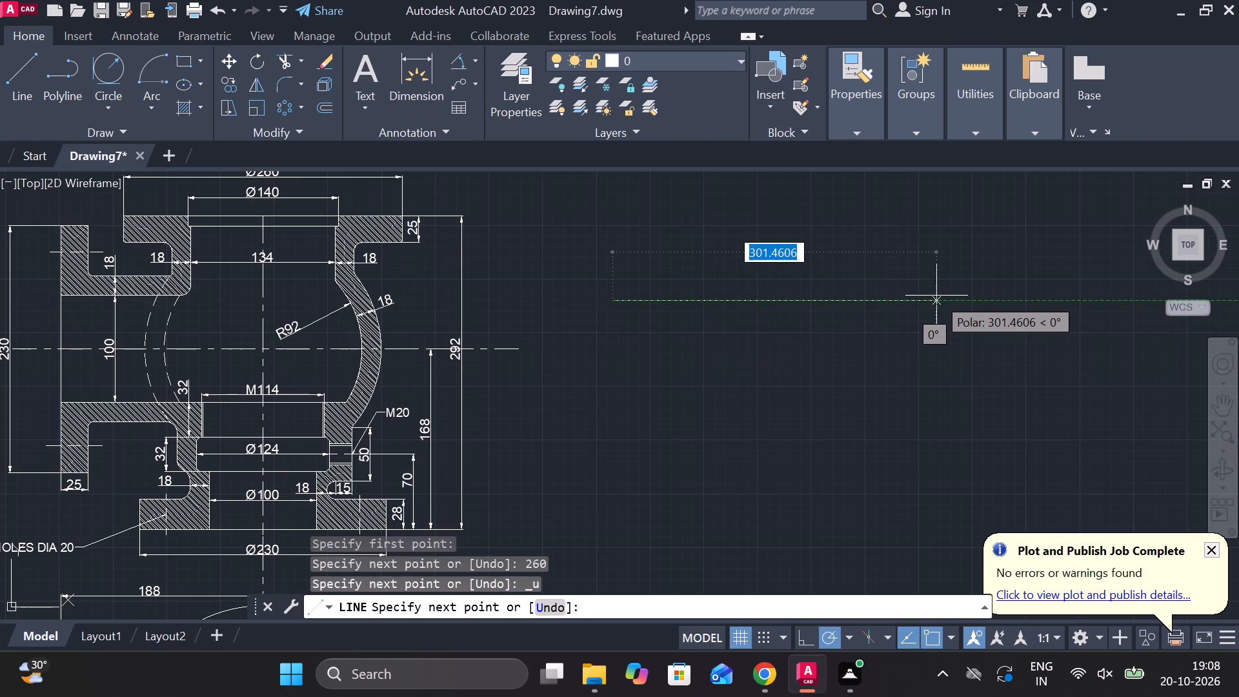
pyautogui.write('260')
pyautogui.press('Return')
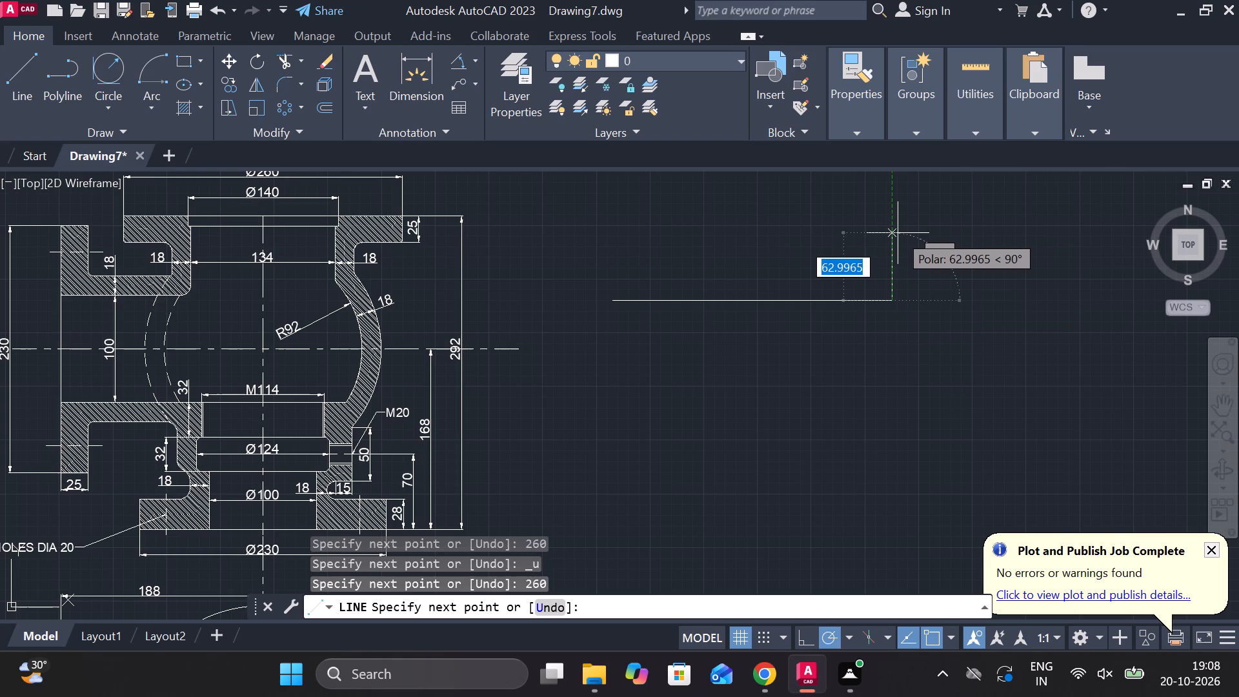
pyautogui.write('25')
pyautogui.press('space')
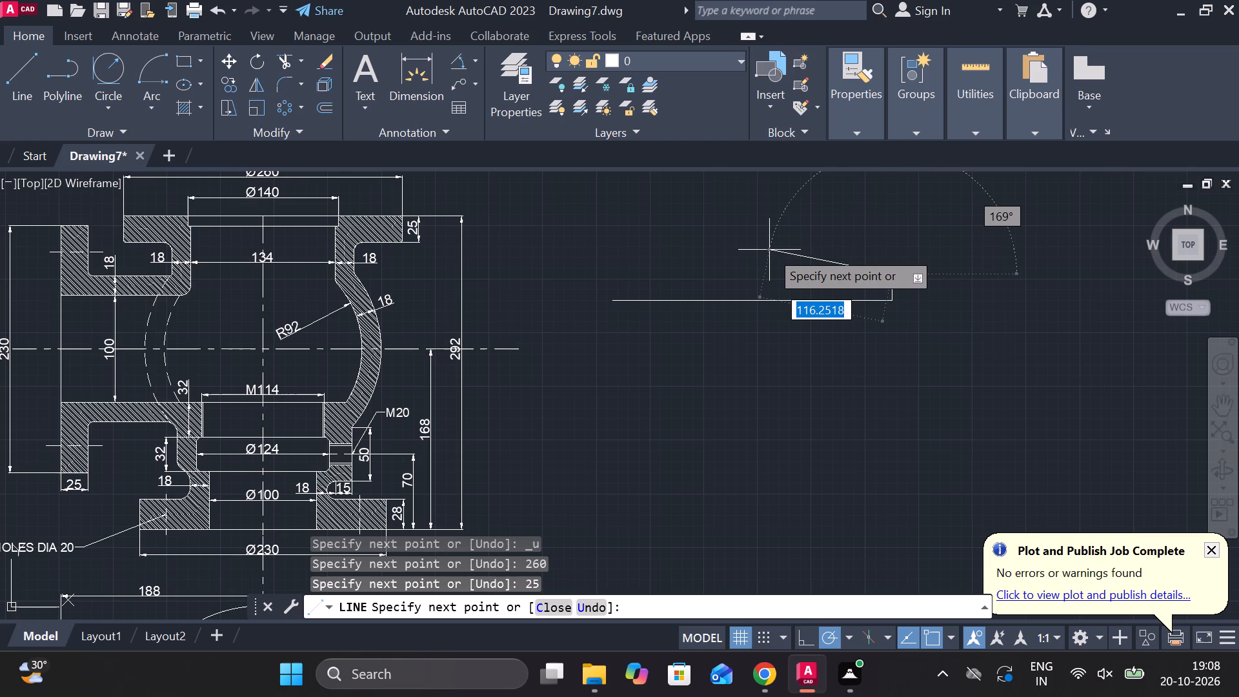
pyautogui.scroll(1, 768, 253)
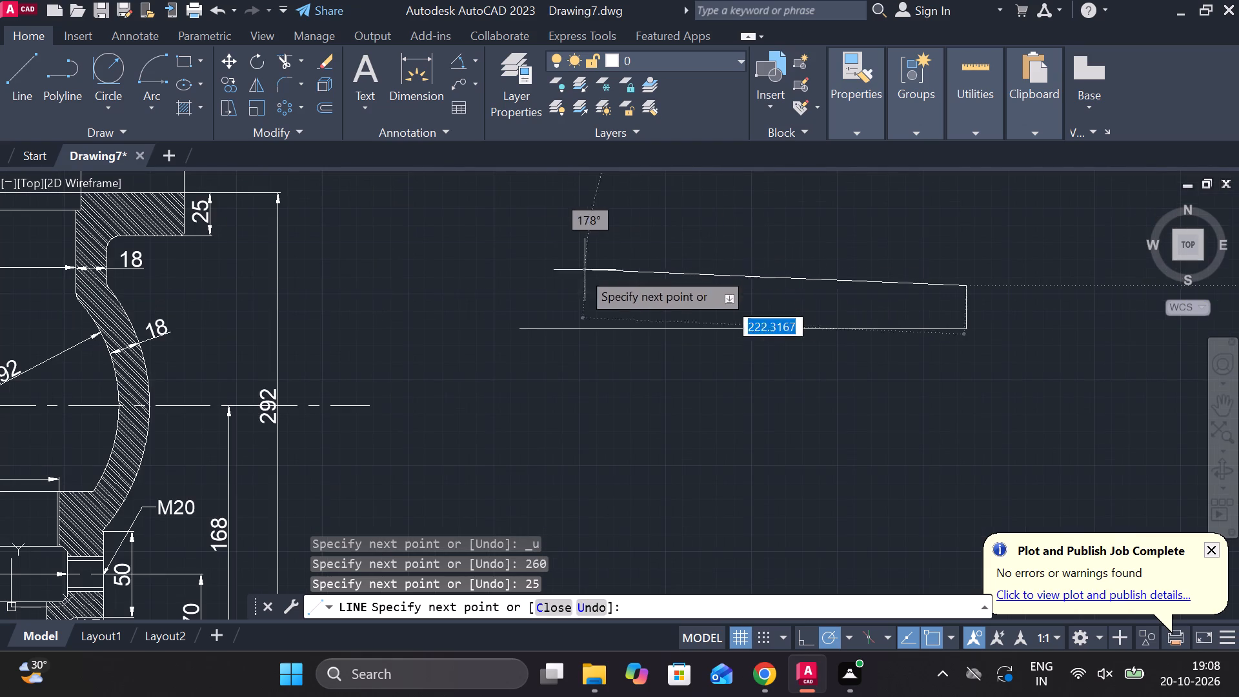
pyautogui.click(528, 283)
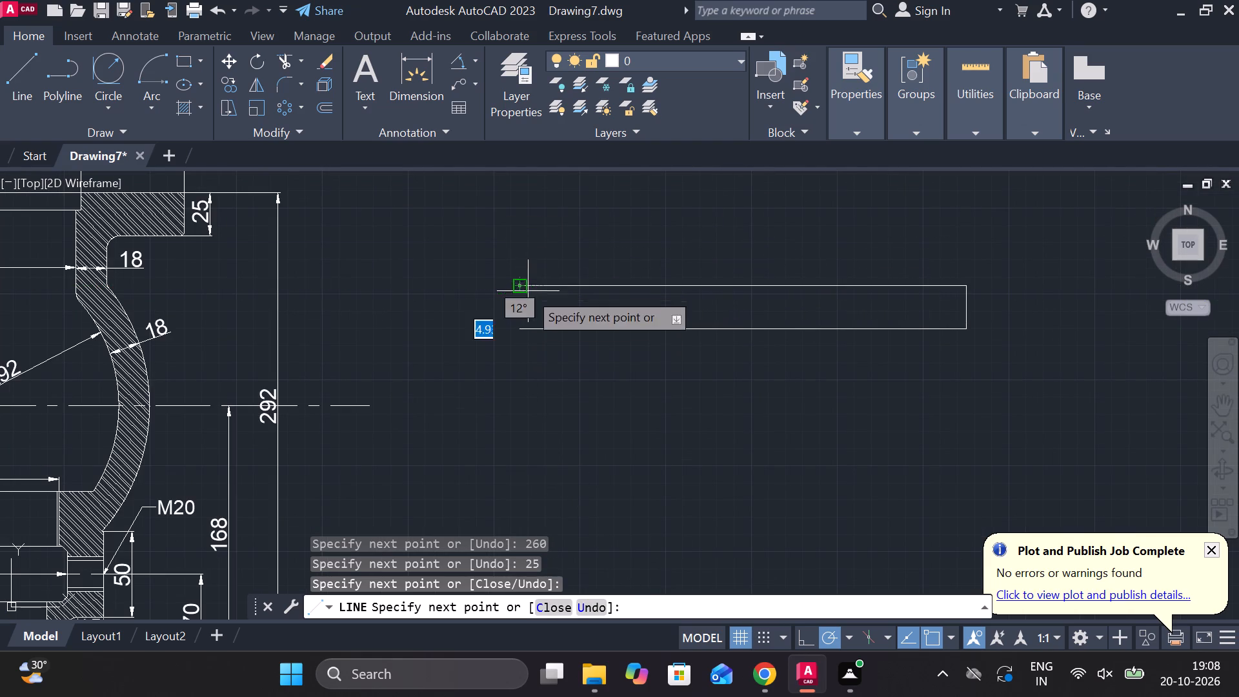
pyautogui.click(521, 319)
pyautogui.press('Escape')
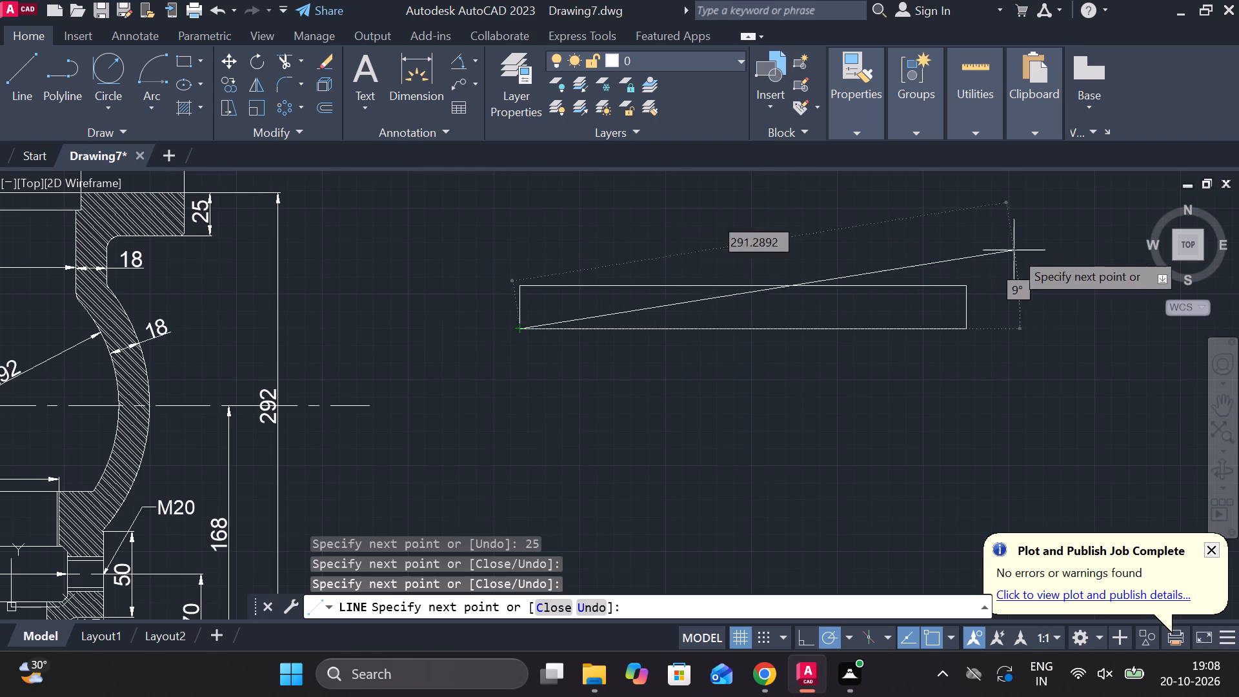
# Draw a vertical centre line about 82 long upward from the midpoint of the rectangle's bottom edge.
pyautogui.moveTo(671, 273); pyautogui.dragTo(602, 296, button='middle')
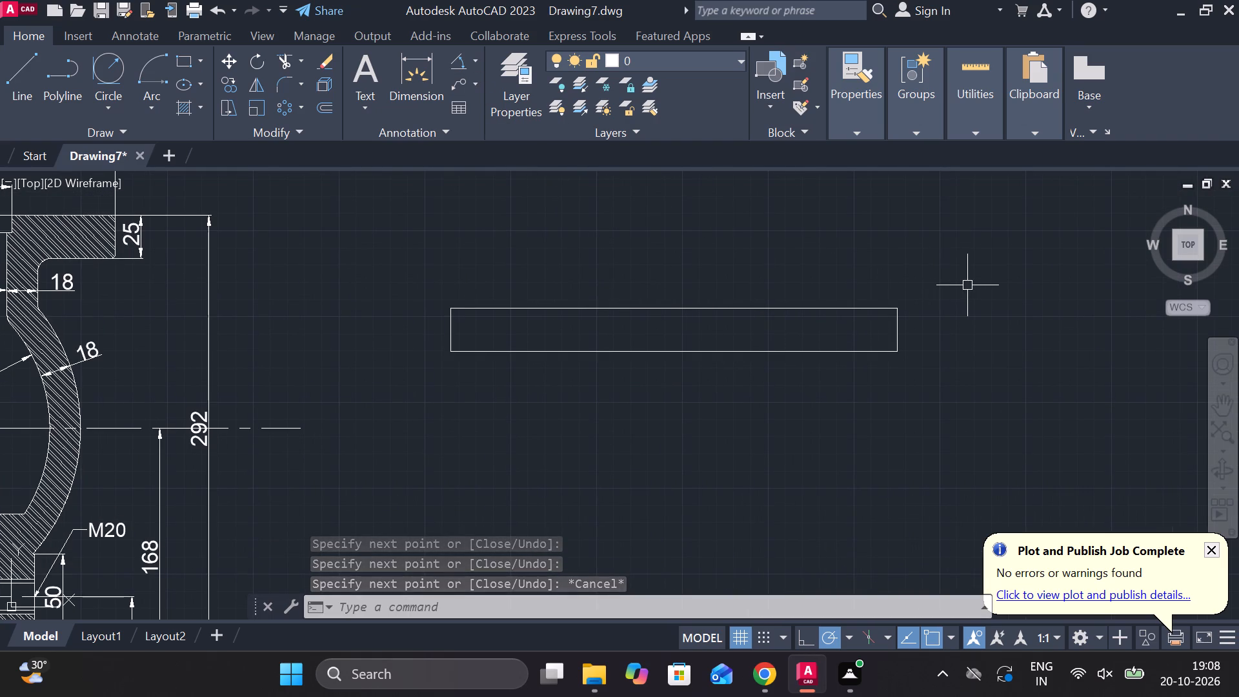
pyautogui.press('l')
pyautogui.press('Return')
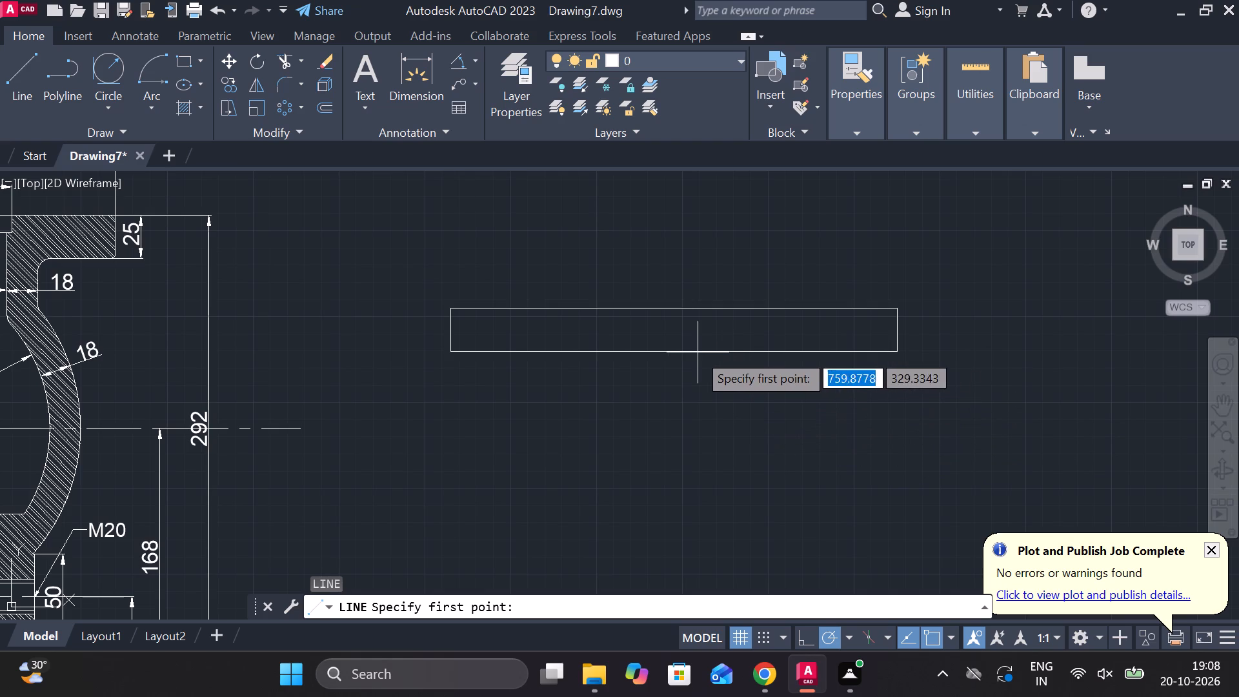
pyautogui.click(679, 352)
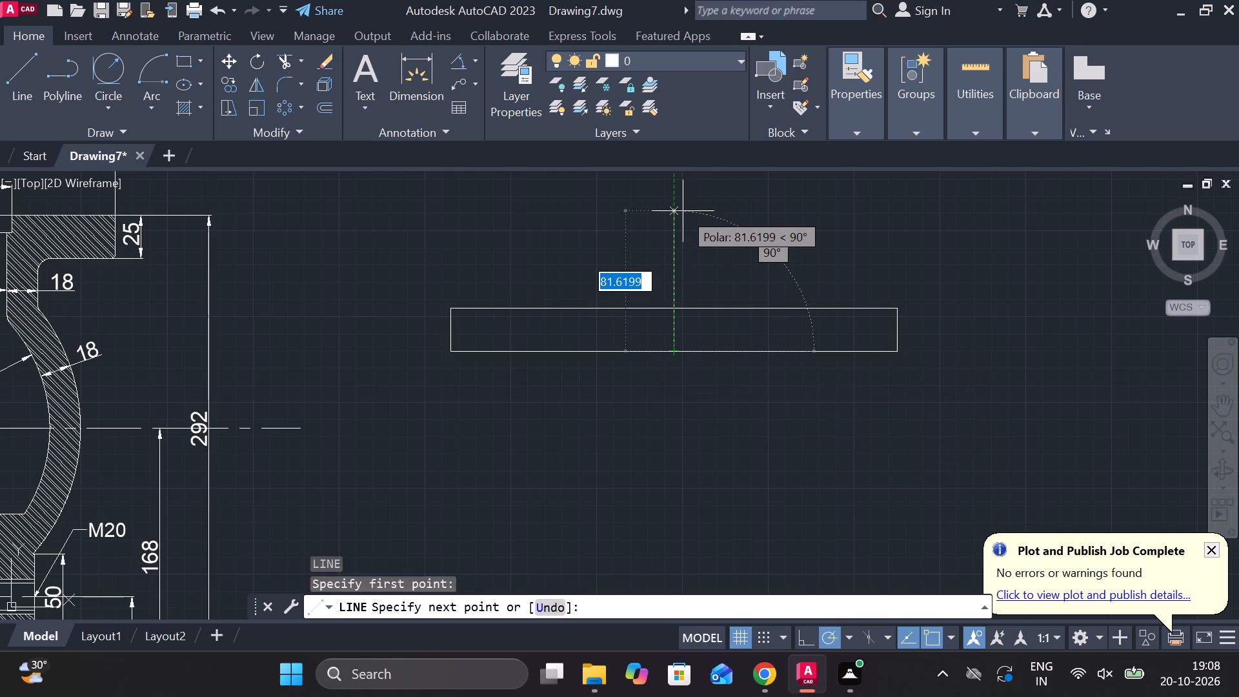
pyautogui.click(683, 211)
pyautogui.press('Escape')
# Draw a vertical line 94 long upward from the rectangle's lower-left corner.
pyautogui.moveTo(486, 340); pyautogui.dragTo(556, 401, button='middle')
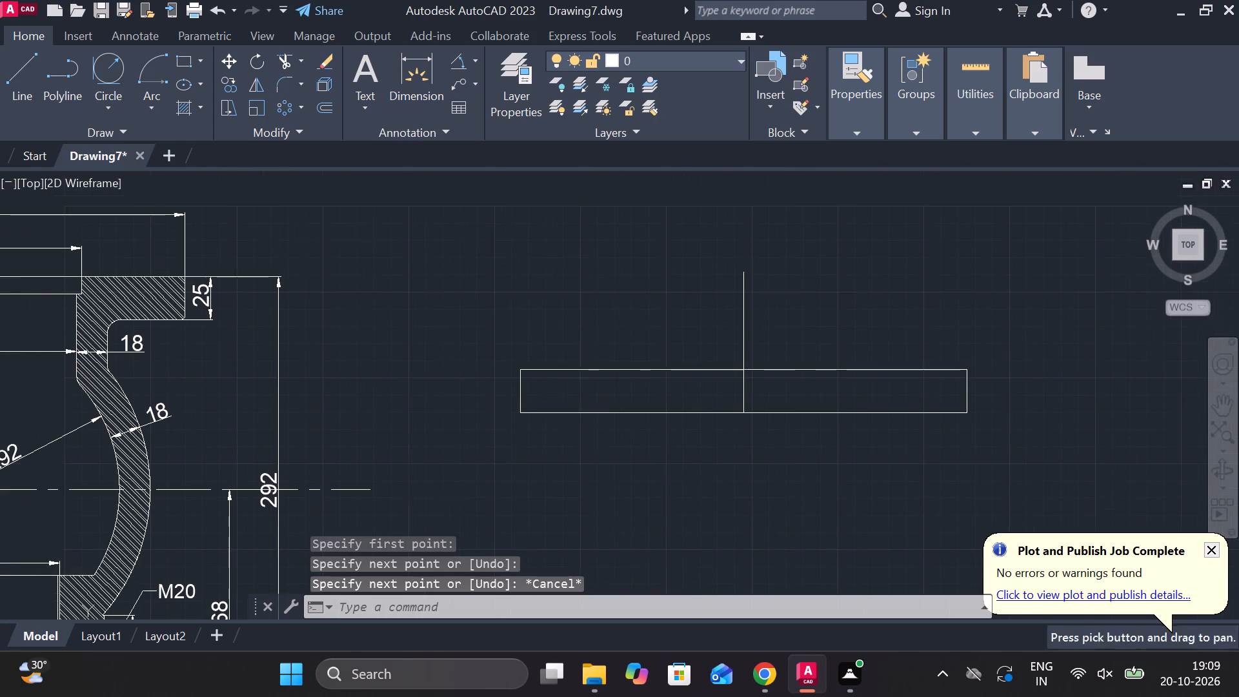
pyautogui.press('l')
pyautogui.press('Return')
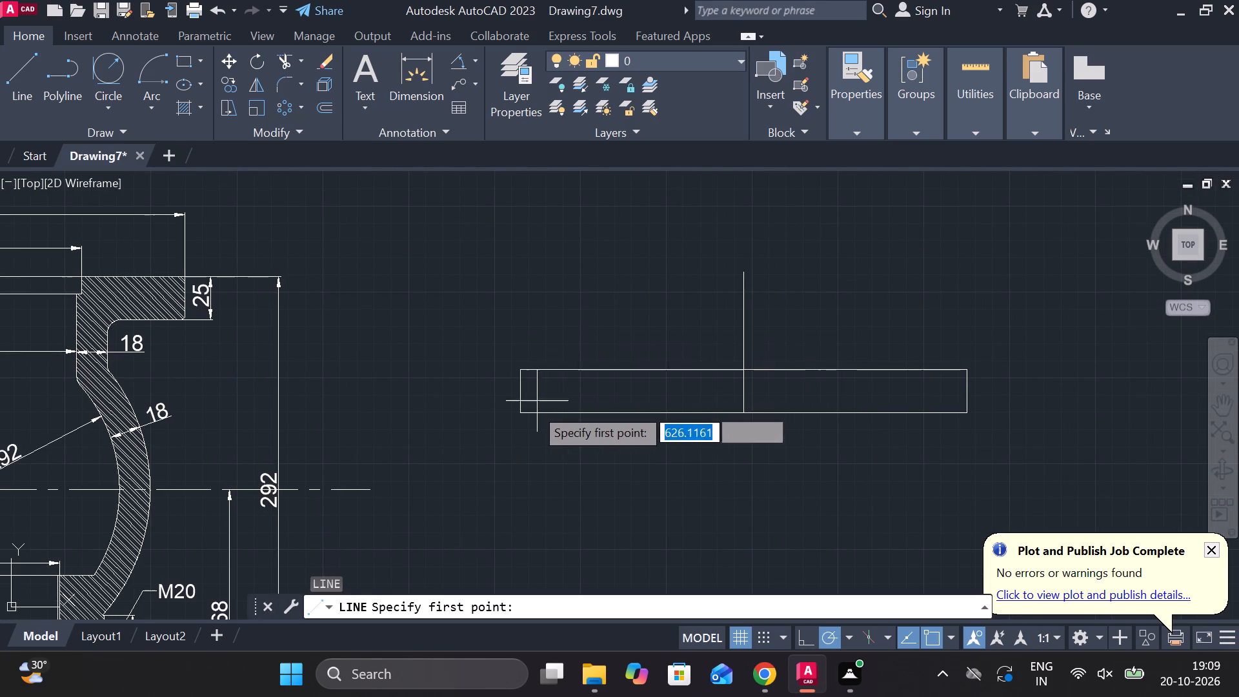
pyautogui.click(526, 412)
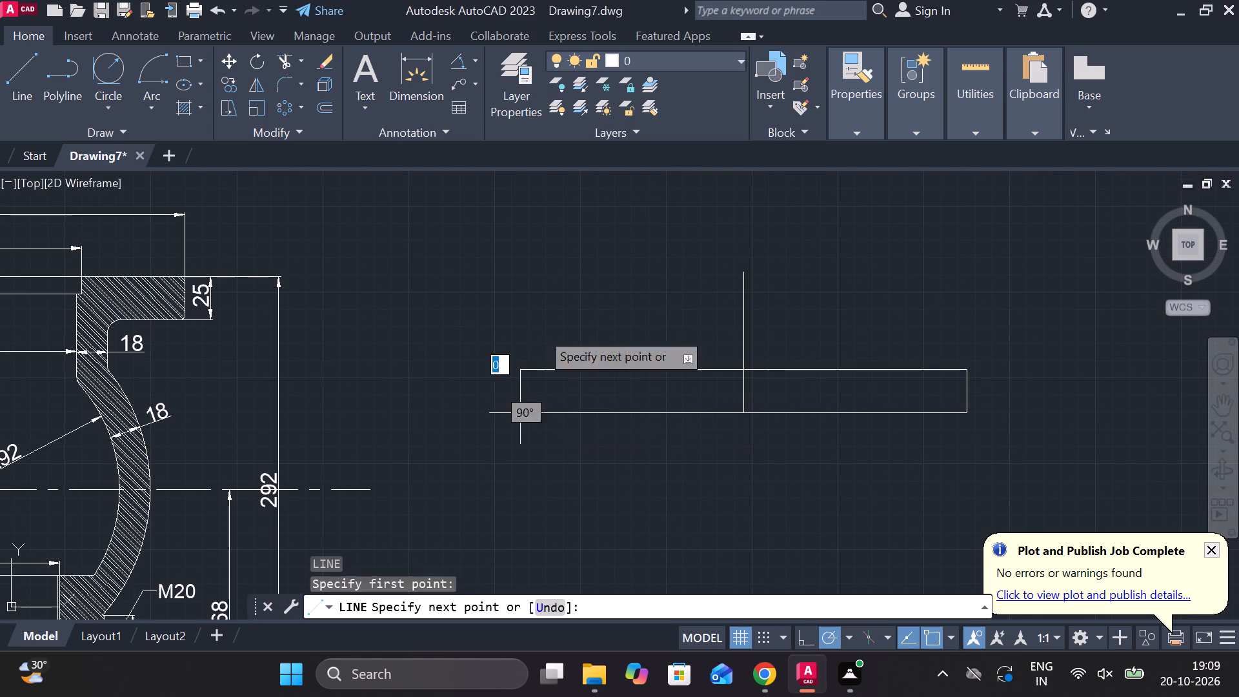
pyautogui.press('9')
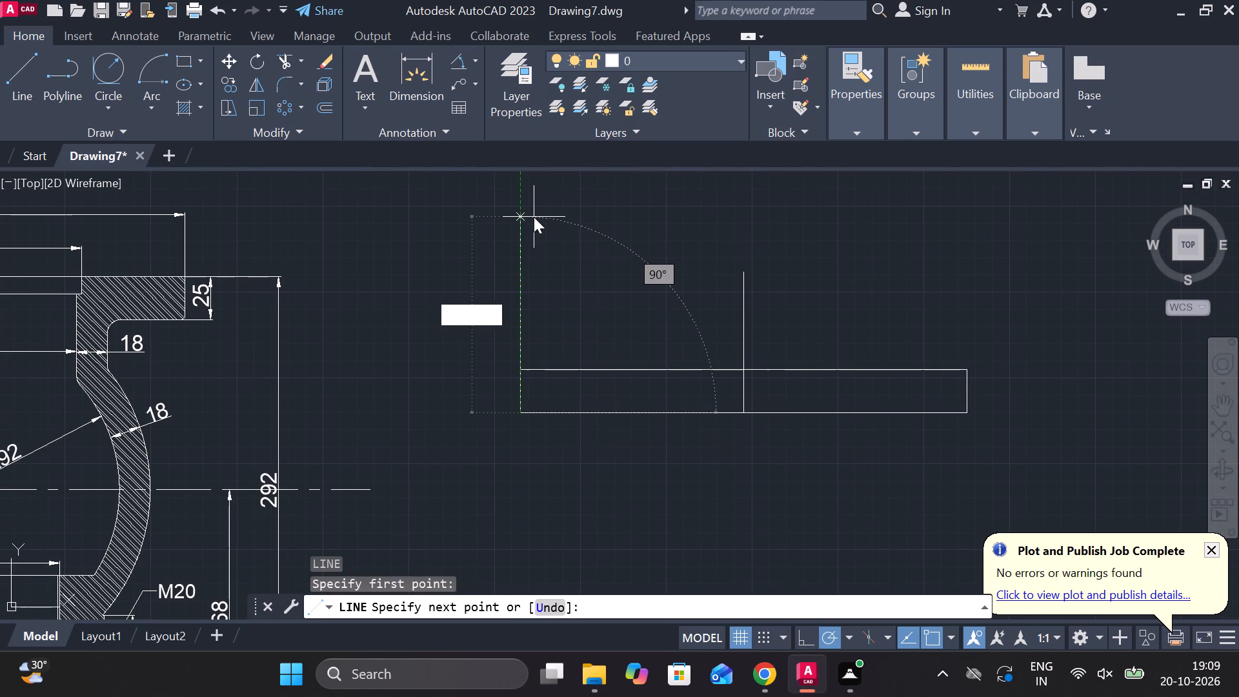
pyautogui.press('4')
pyautogui.press('space')
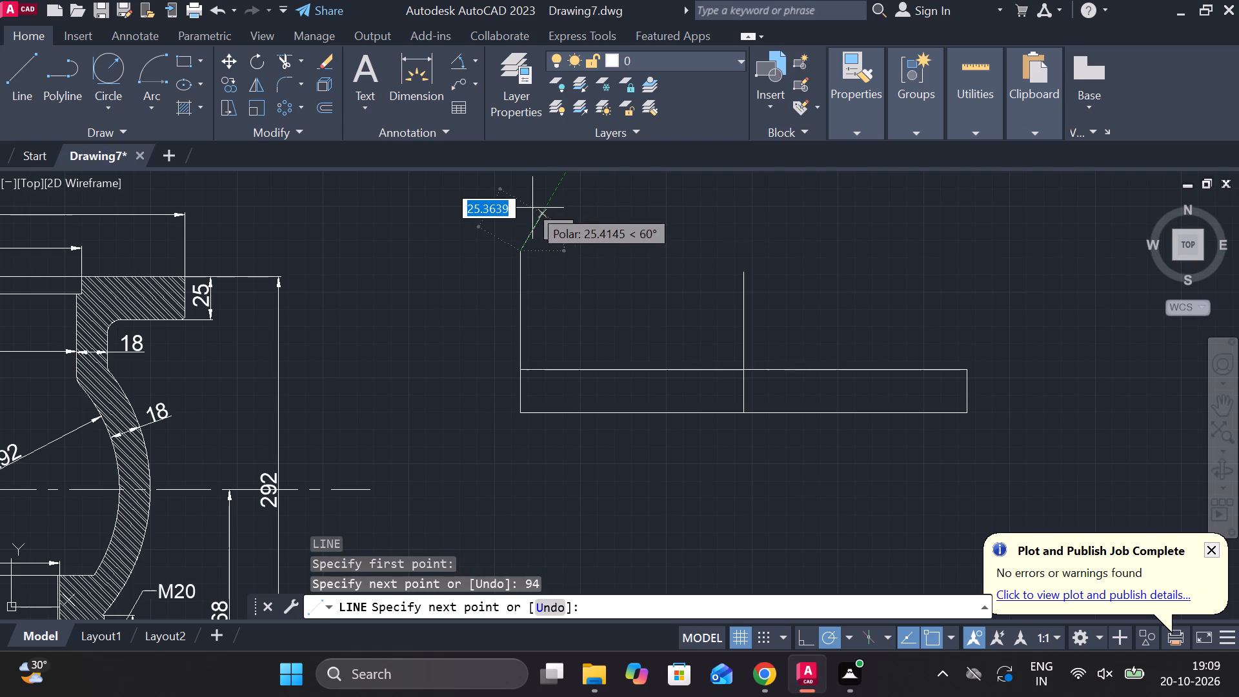
pyautogui.press('Escape')
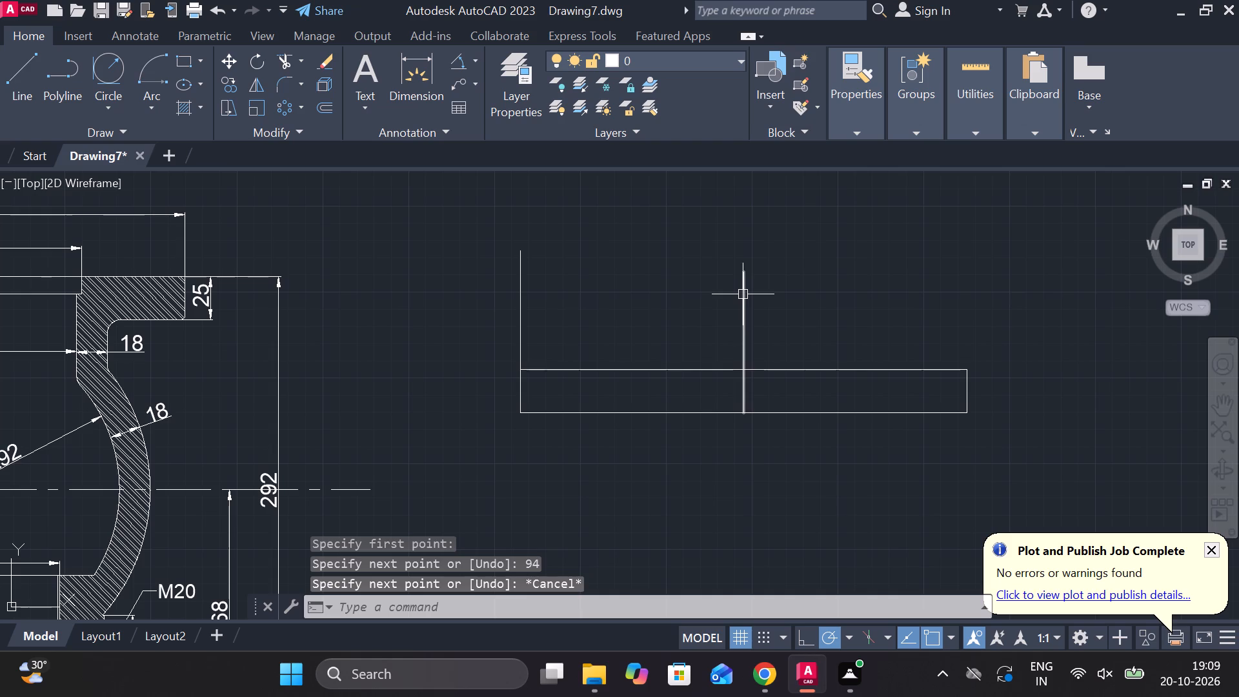
# From the top of the vertical centre line, draw a line 100 to the left and continue it about 46 straight up.
pyautogui.press('l')
pyautogui.press('Return')
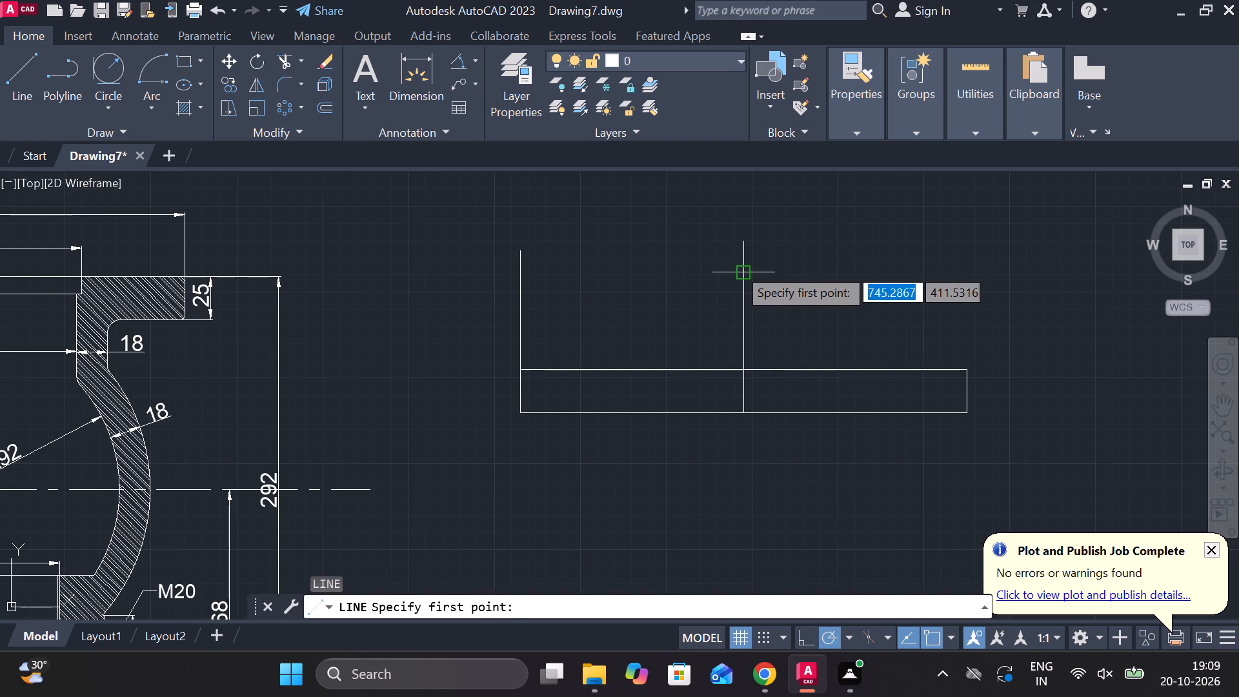
pyautogui.click(737, 267)
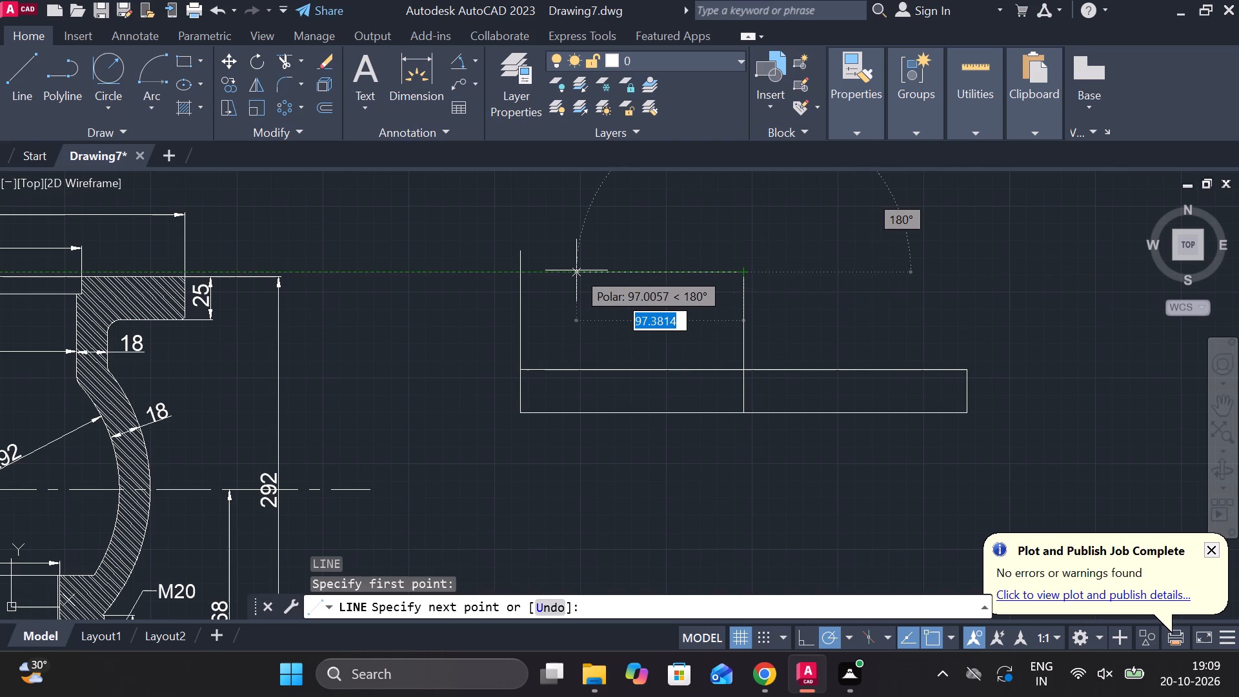
pyautogui.write('100')
pyautogui.press('Return')
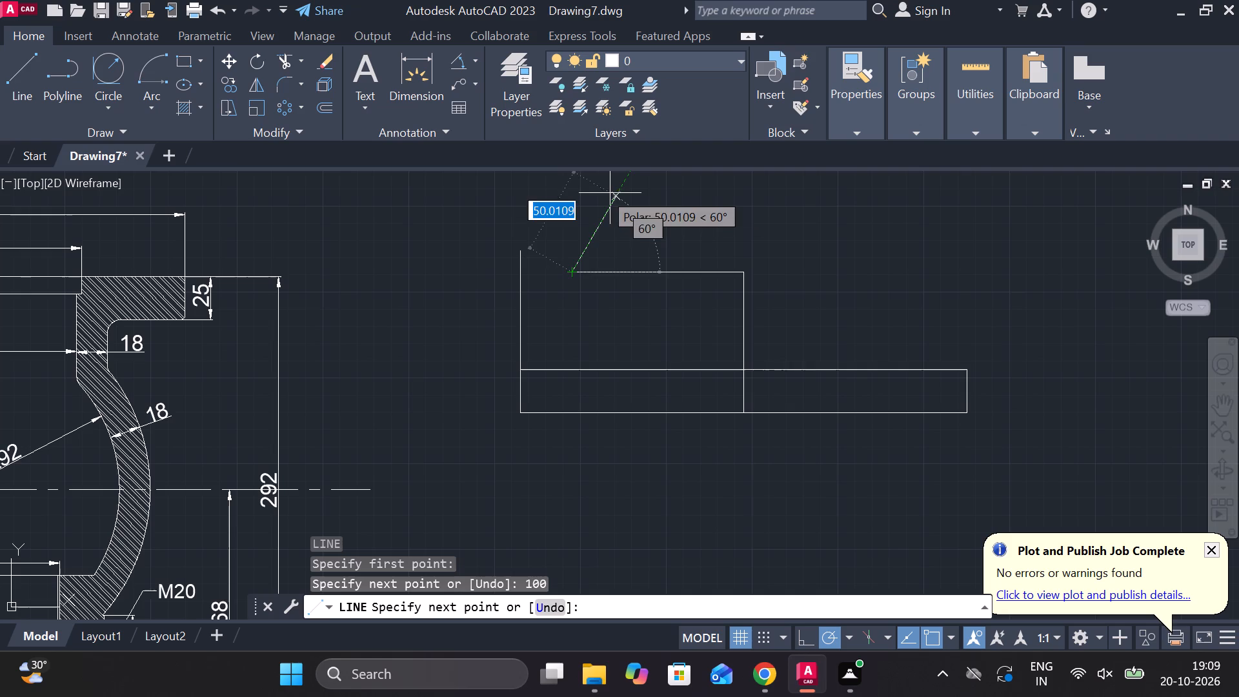
pyautogui.click(578, 194)
pyautogui.press('Escape')
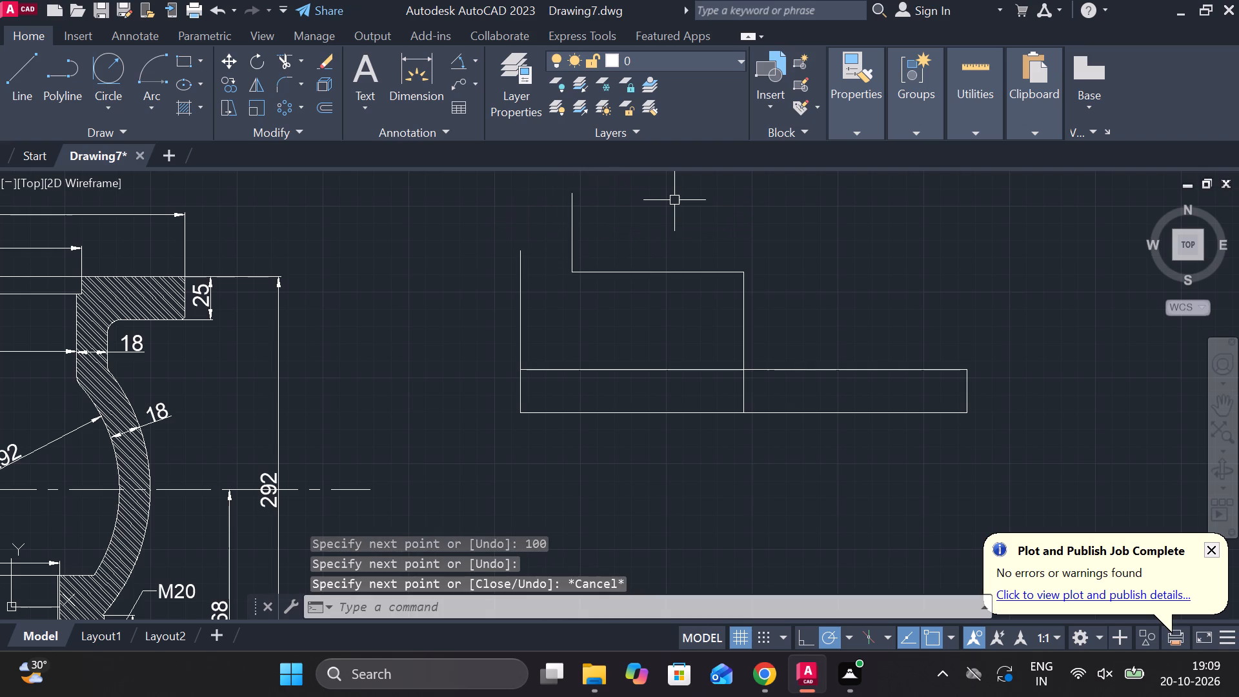
# Draw a horizontal line from the top of the 94-long vertical line rightward across the short upper vertical line.
pyautogui.press('l')
pyautogui.press('Return')
pyautogui.click(524, 250)
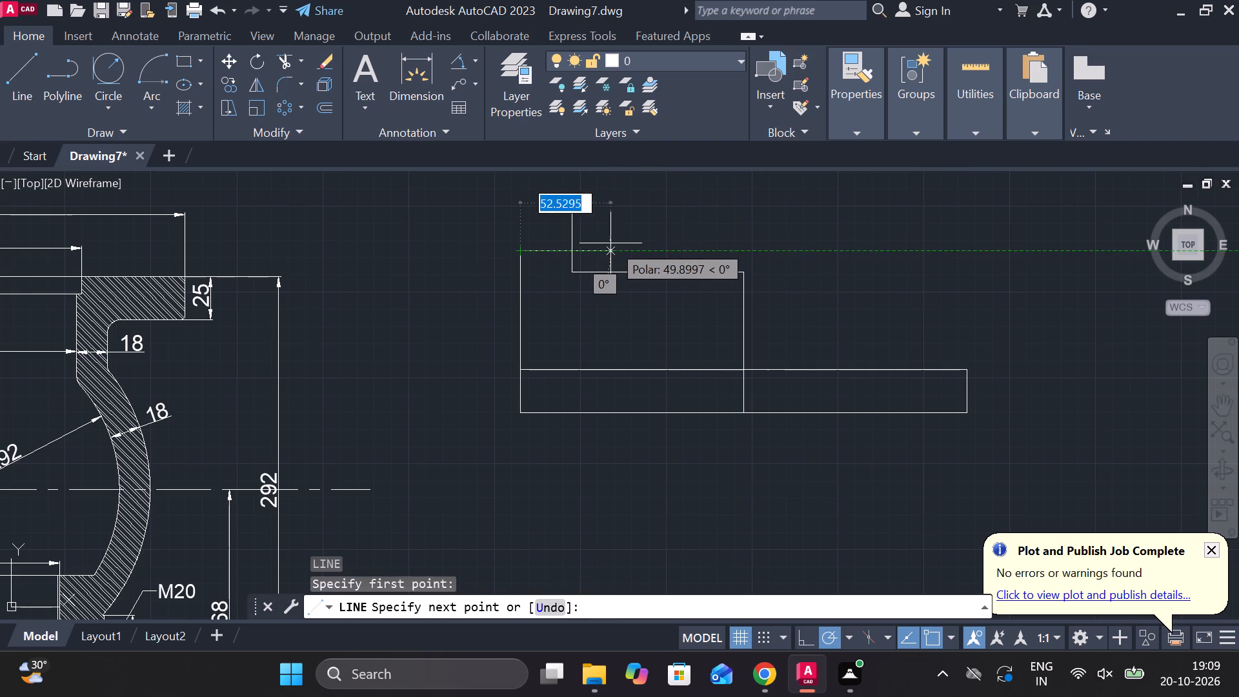
pyautogui.click(618, 243)
pyautogui.press('Escape')
# Draw a circle of diameter 22 centred on the intersection of the upper horizontal and short vertical lines.
pyautogui.scroll(1, 627, 236)
pyautogui.moveTo(632, 236); pyautogui.dragTo(707, 262, button='middle')
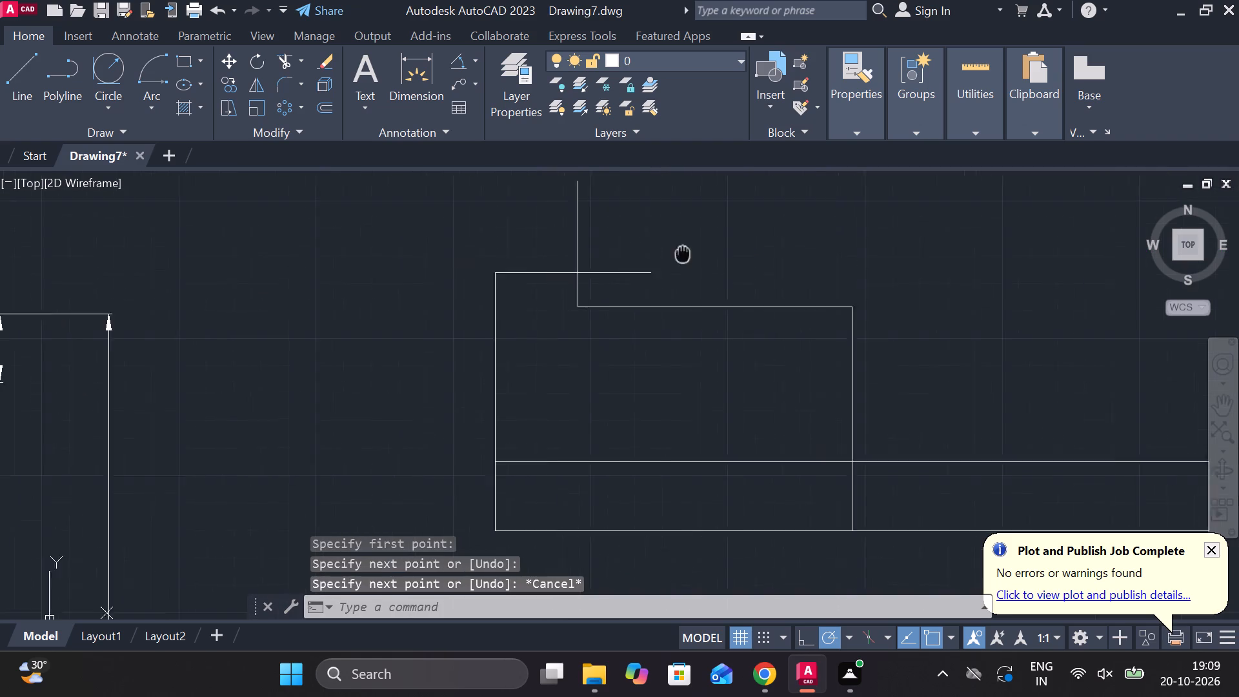
pyautogui.moveTo(707, 262); pyautogui.dragTo(714, 265, button='middle')
pyautogui.press('c')
pyautogui.press('space')
pyautogui.click(622, 289)
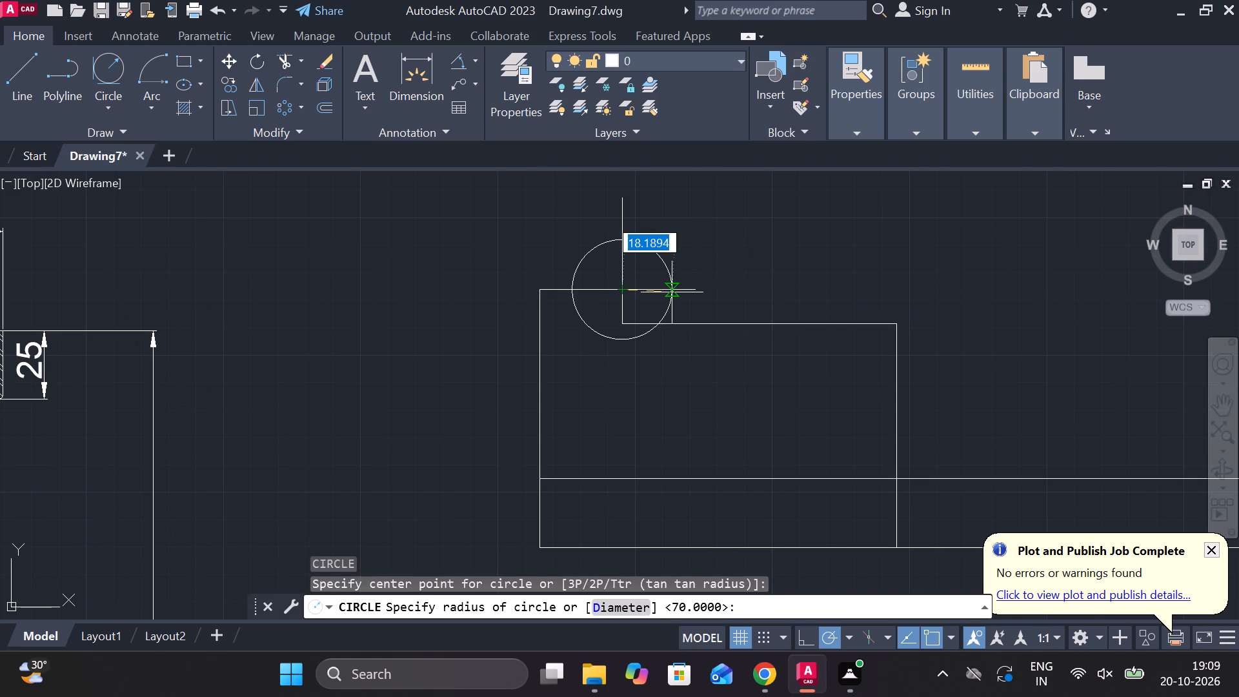
pyautogui.write('D 22')
pyautogui.press('space')
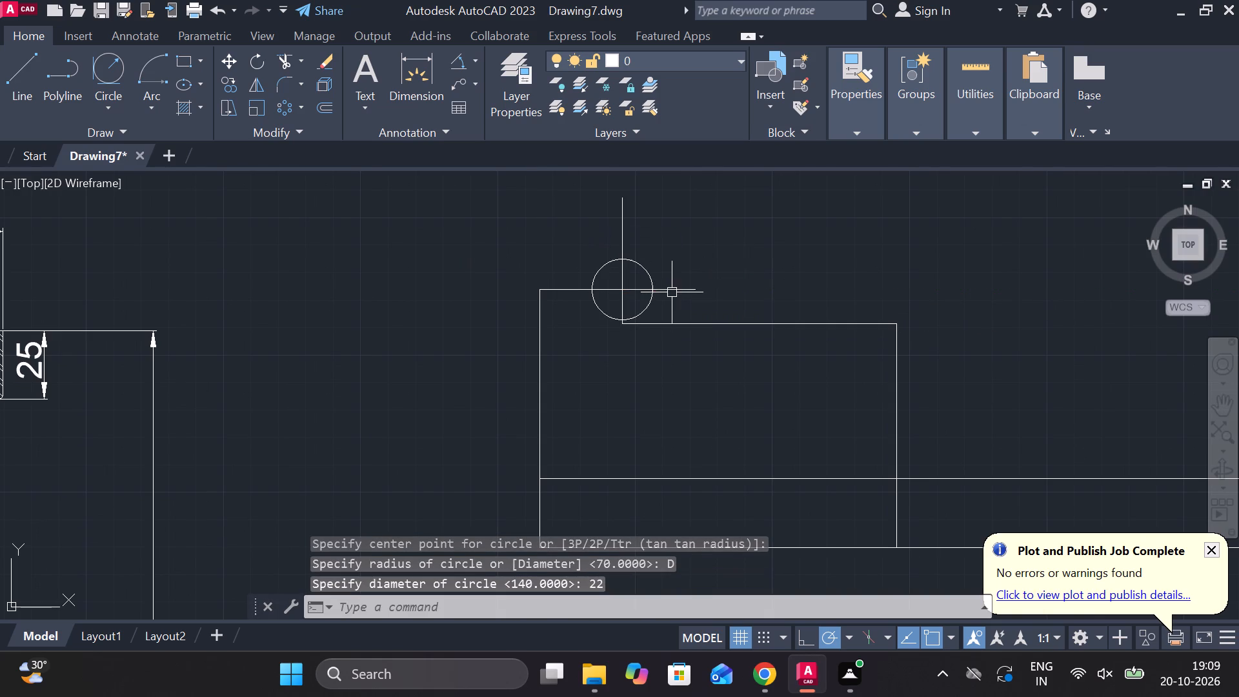
# Draw a circle of radius 30 concentric with the diameter 22 circle.
pyautogui.write('C')
pyautogui.press('space')
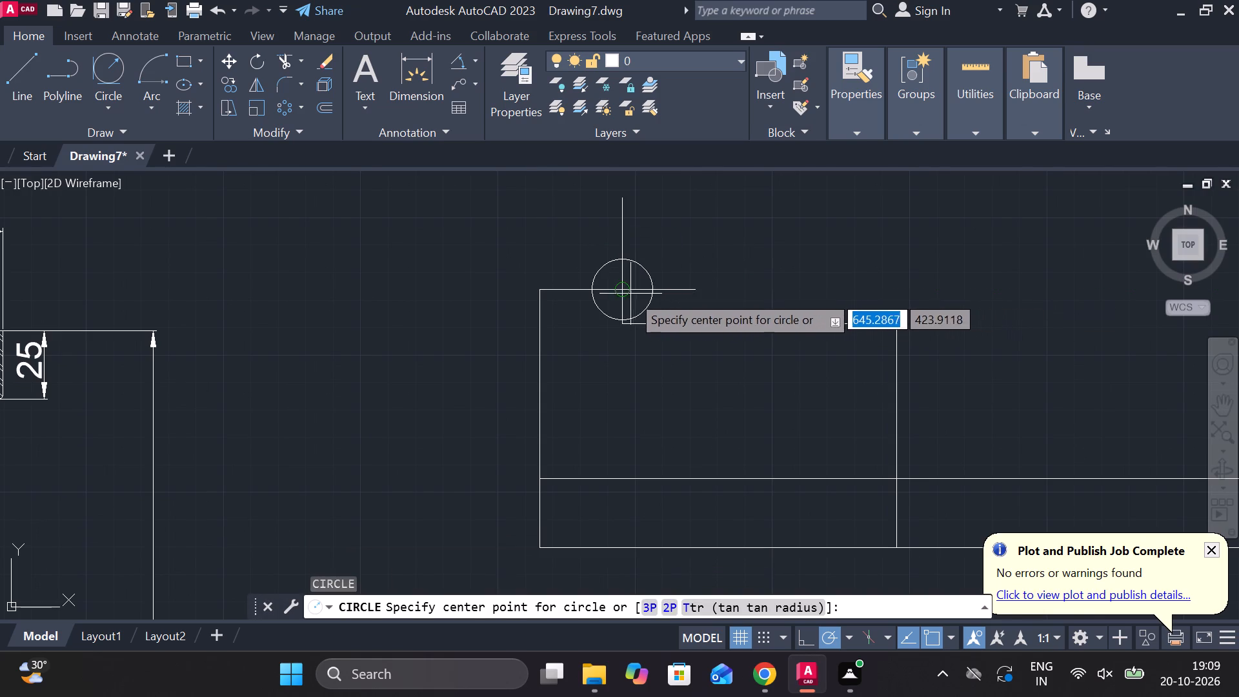
pyautogui.click(630, 293)
pyautogui.write('30')
pyautogui.press('Return')
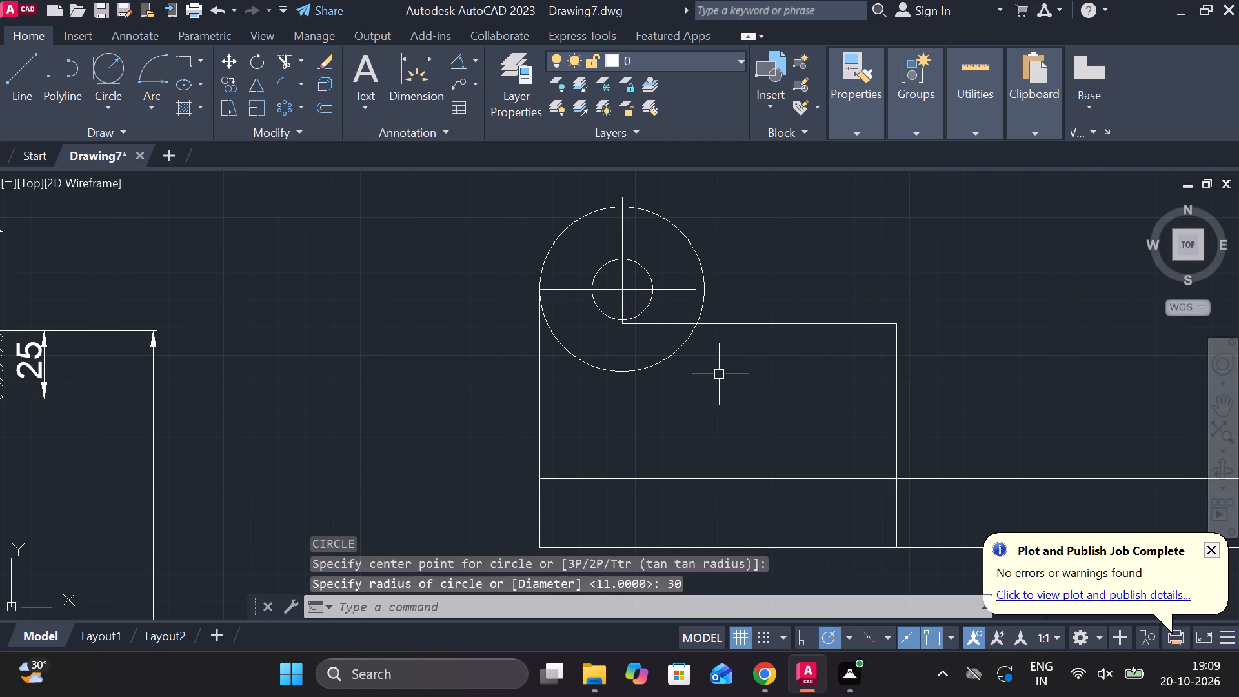
# Trim the part of the 100-long horizontal line that lies inside the radius 30 circle.
pyautogui.write('TR')
pyautogui.press('space')
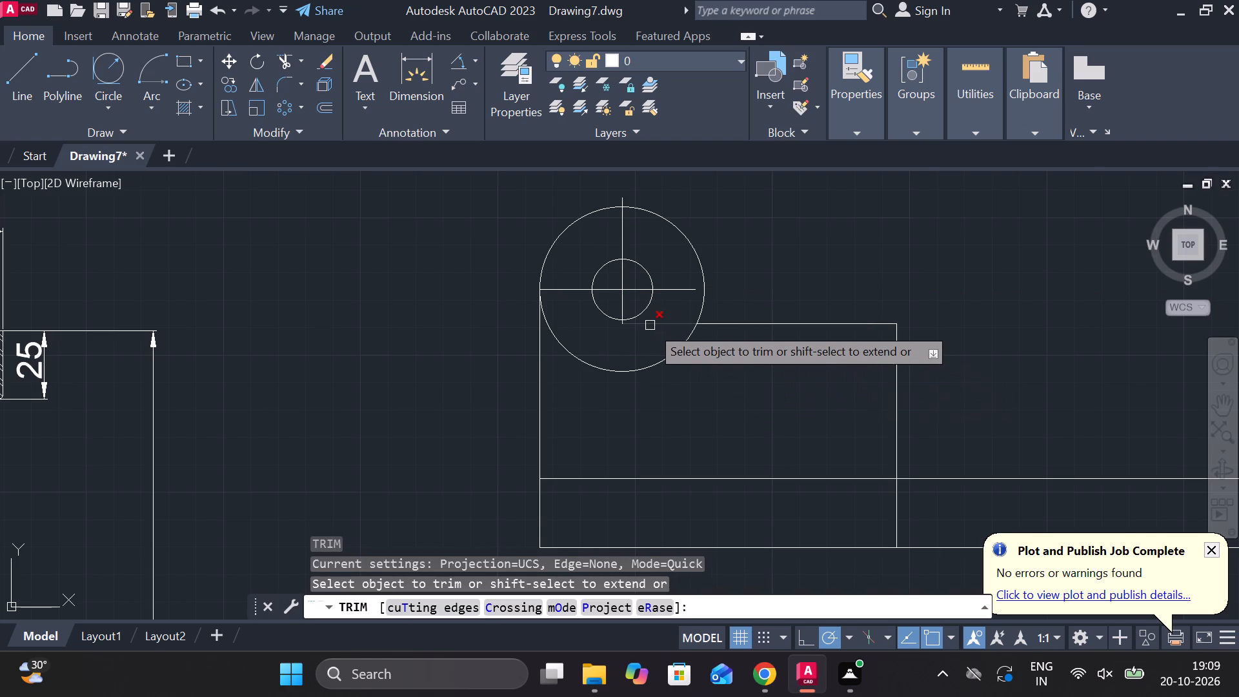
pyautogui.click(650, 325)
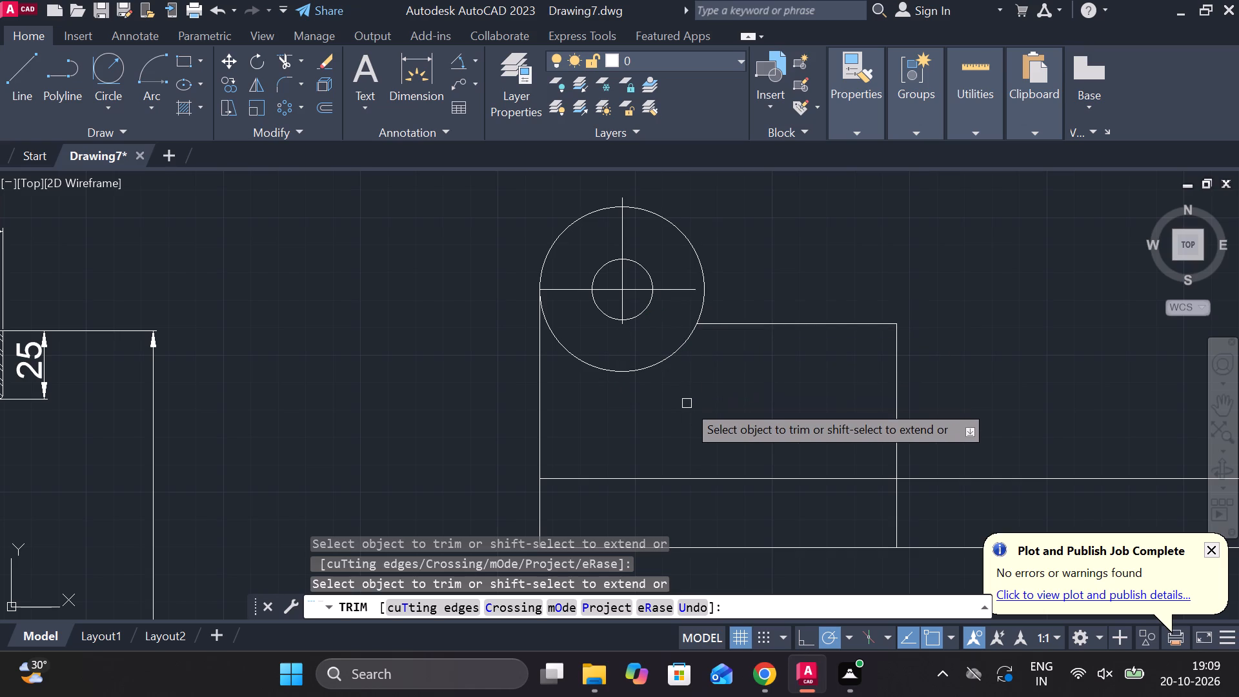
pyautogui.moveTo(690, 401); pyautogui.dragTo(650, 366, button='middle')
pyautogui.press('Escape')
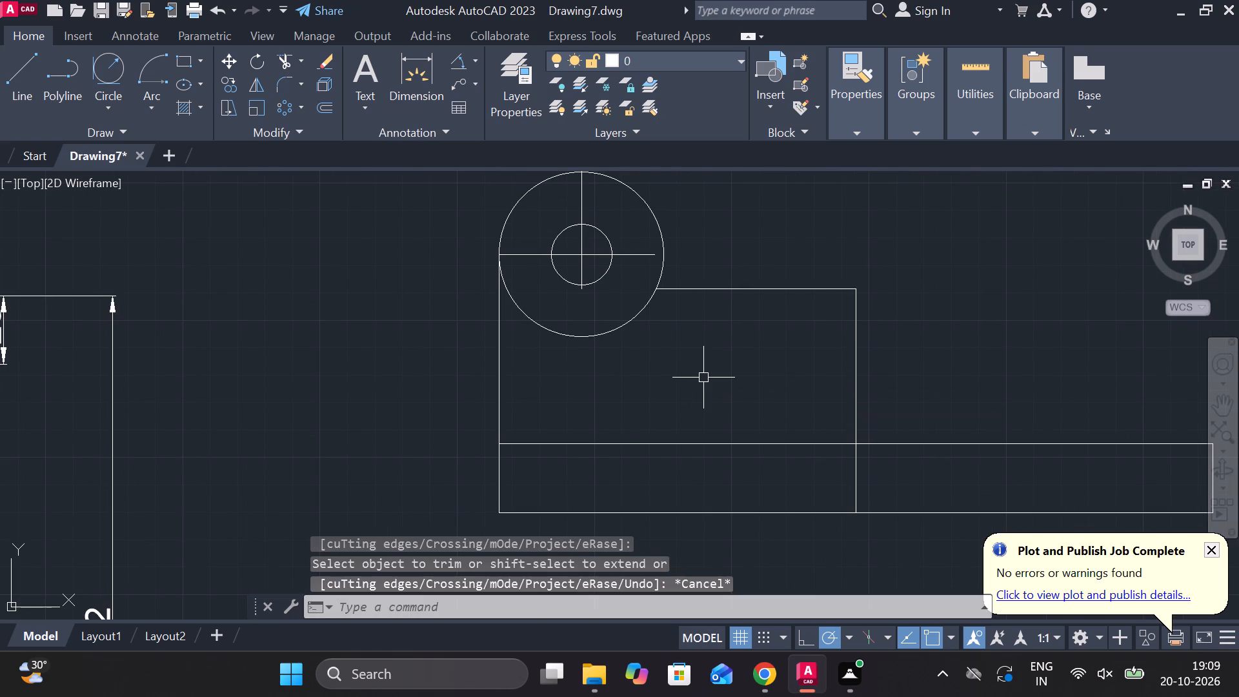
# Draw a line from the base's top edge, 42 left of the middle vertical line, tangent to the radius 30 circle's right side.
pyautogui.press('l')
pyautogui.press('Return')
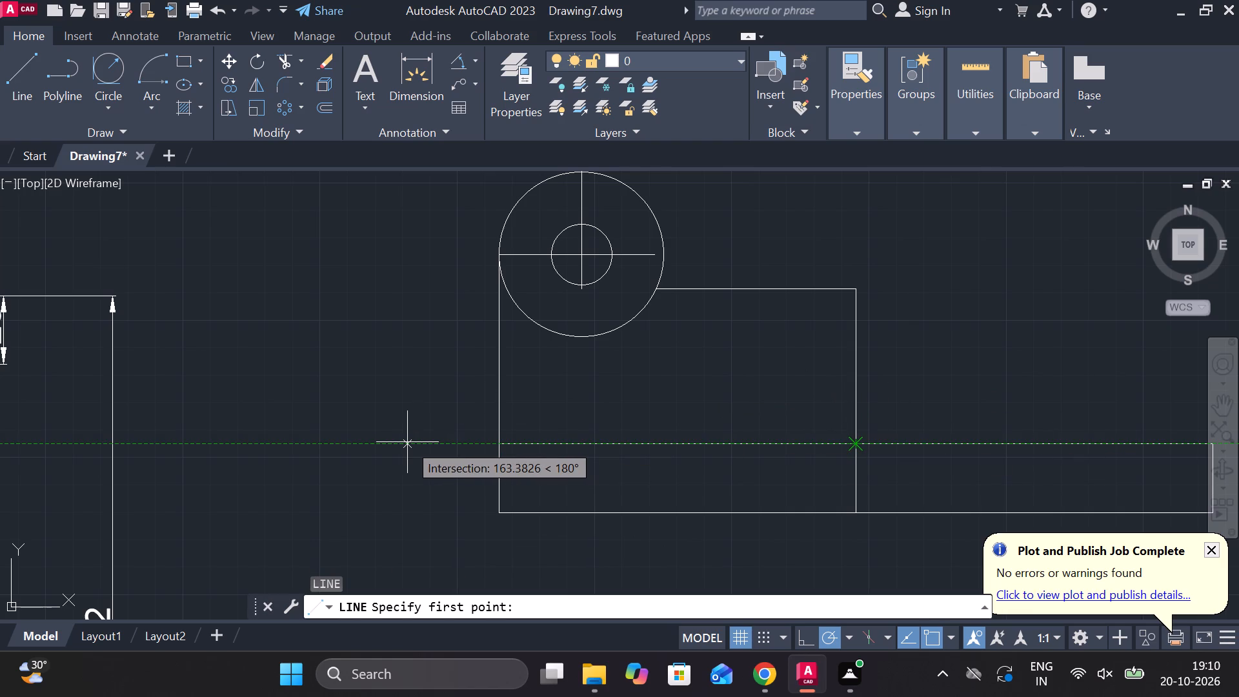
pyautogui.write('42')
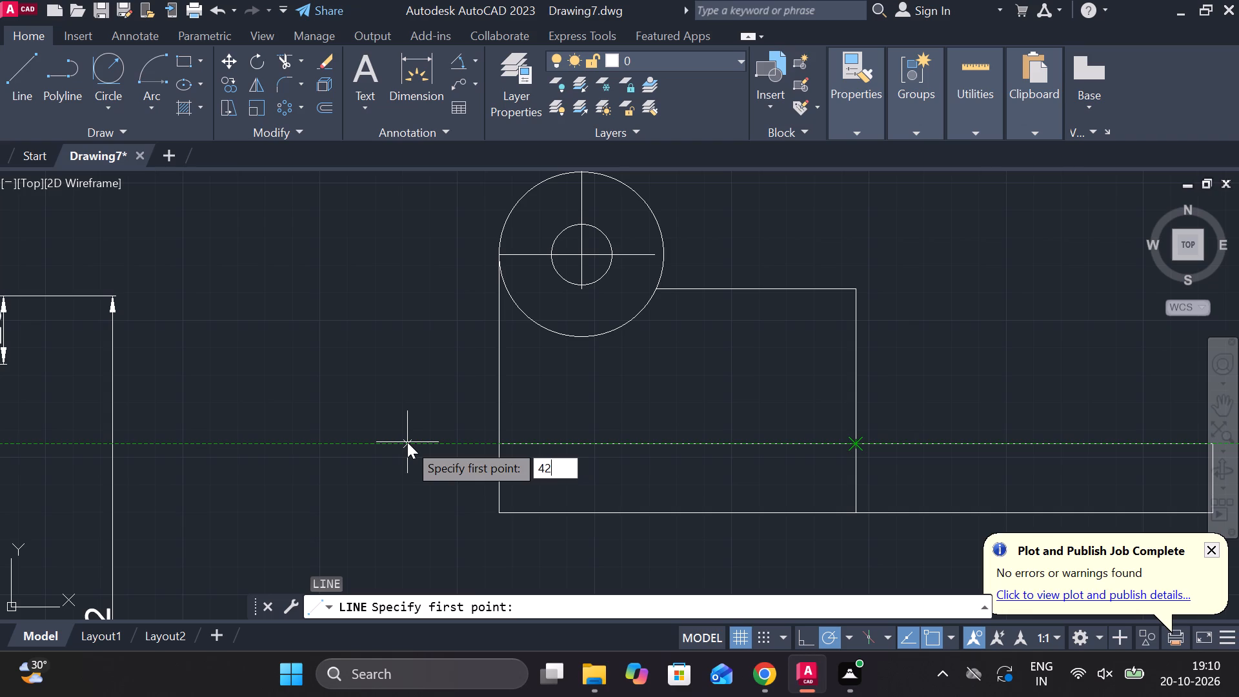
pyautogui.press('space')
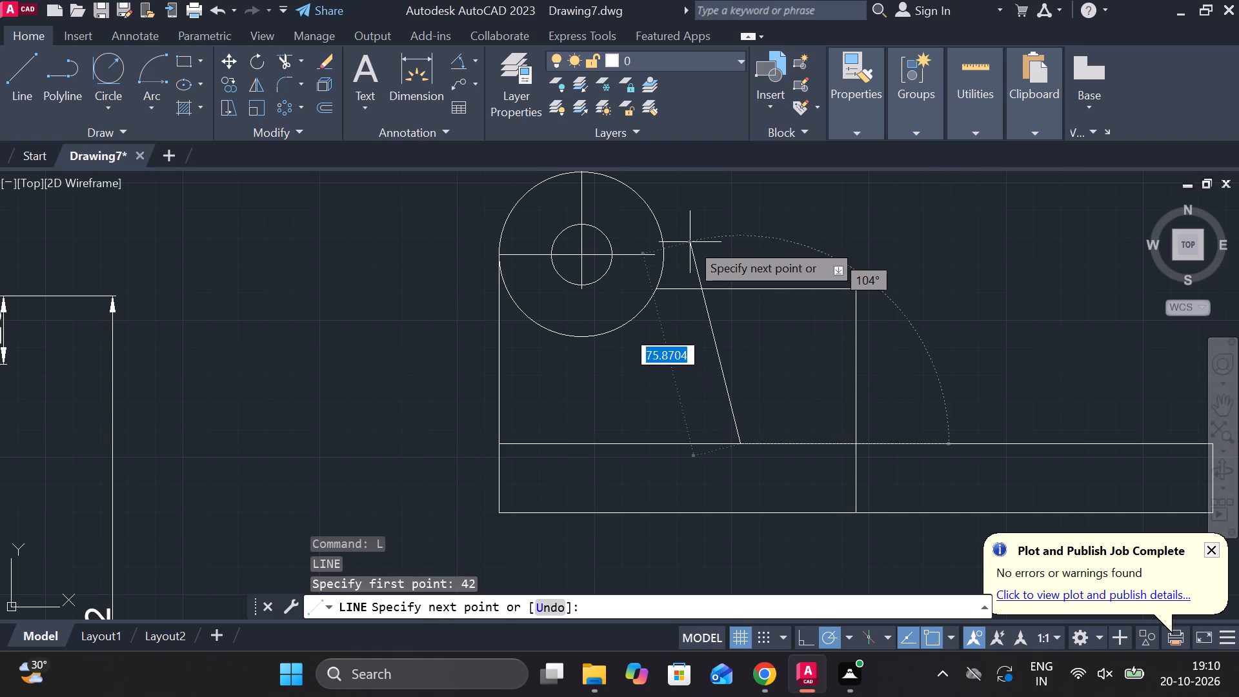
pyautogui.press('t')
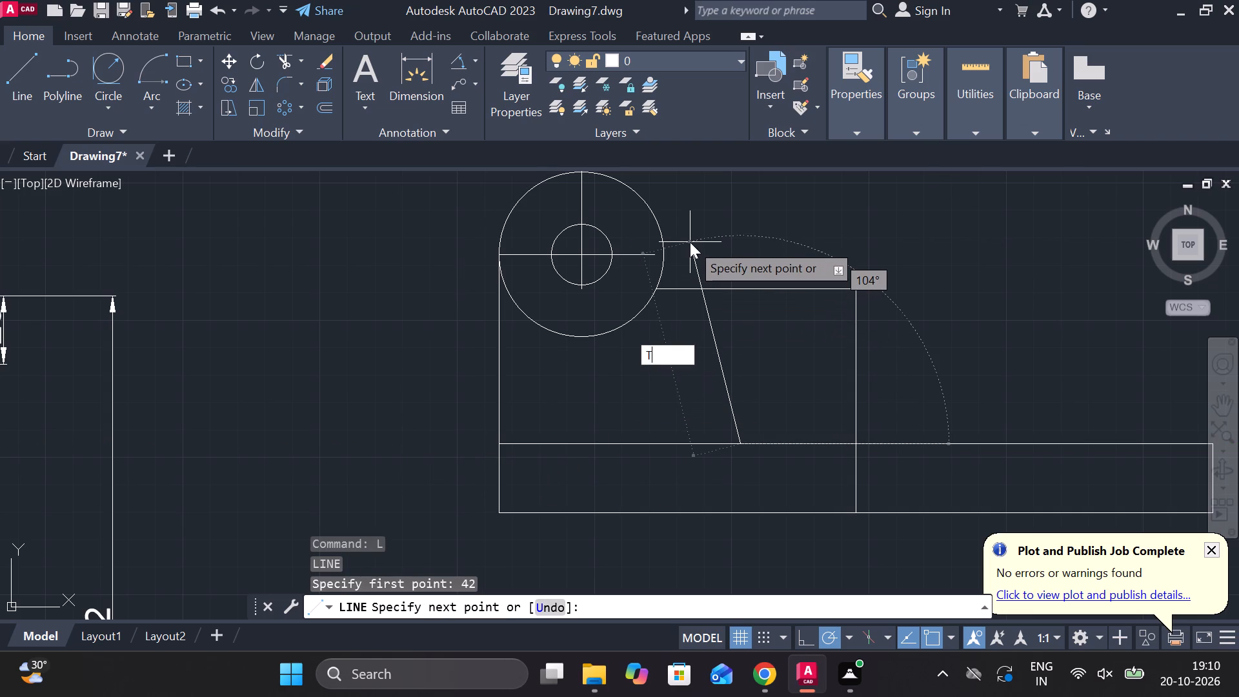
pyautogui.write('AN')
pyautogui.press('Return')
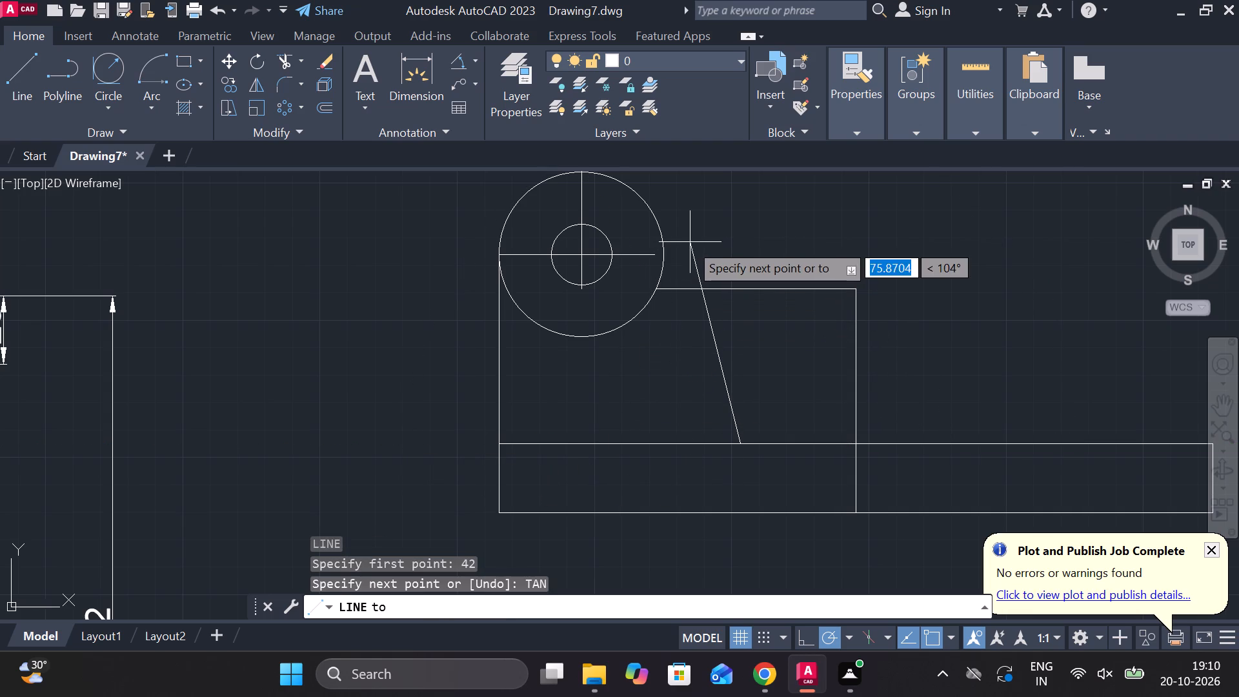
pyautogui.click(663, 243)
pyautogui.press('Escape')
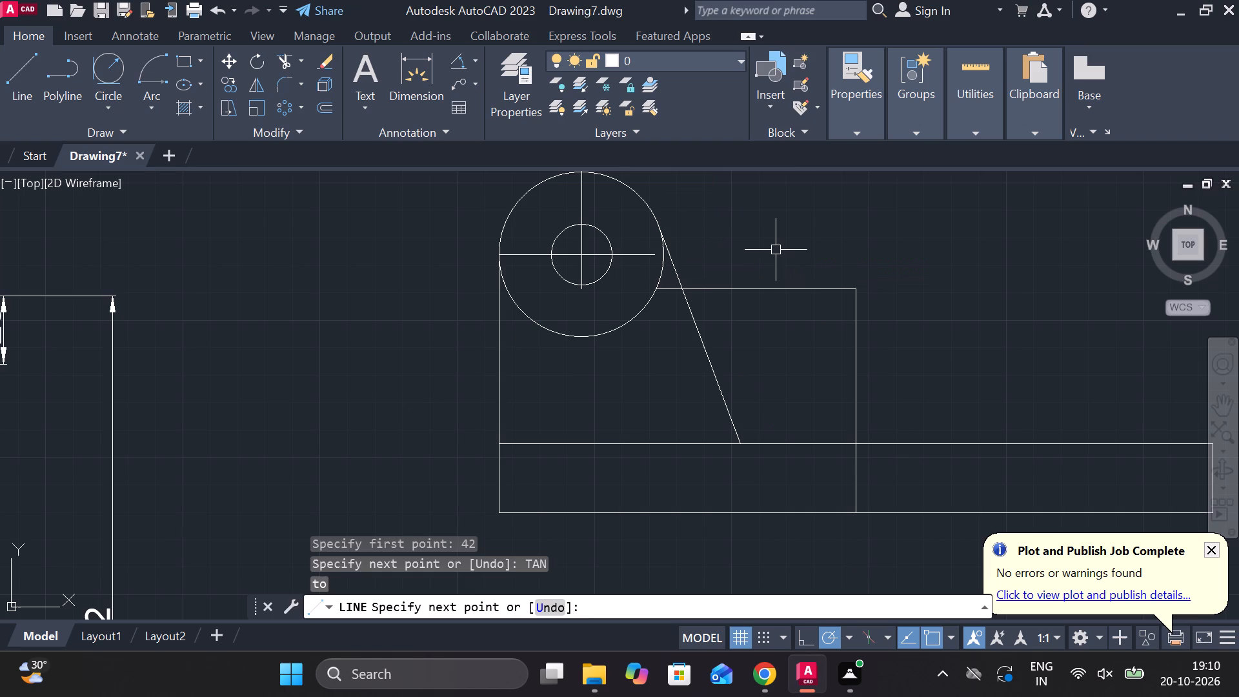
# Trim the lower part of the radius 30 circle between the left vertical edge and the slanted tangent line.
pyautogui.write('TR')
pyautogui.press('space')
pyautogui.click(639, 316)
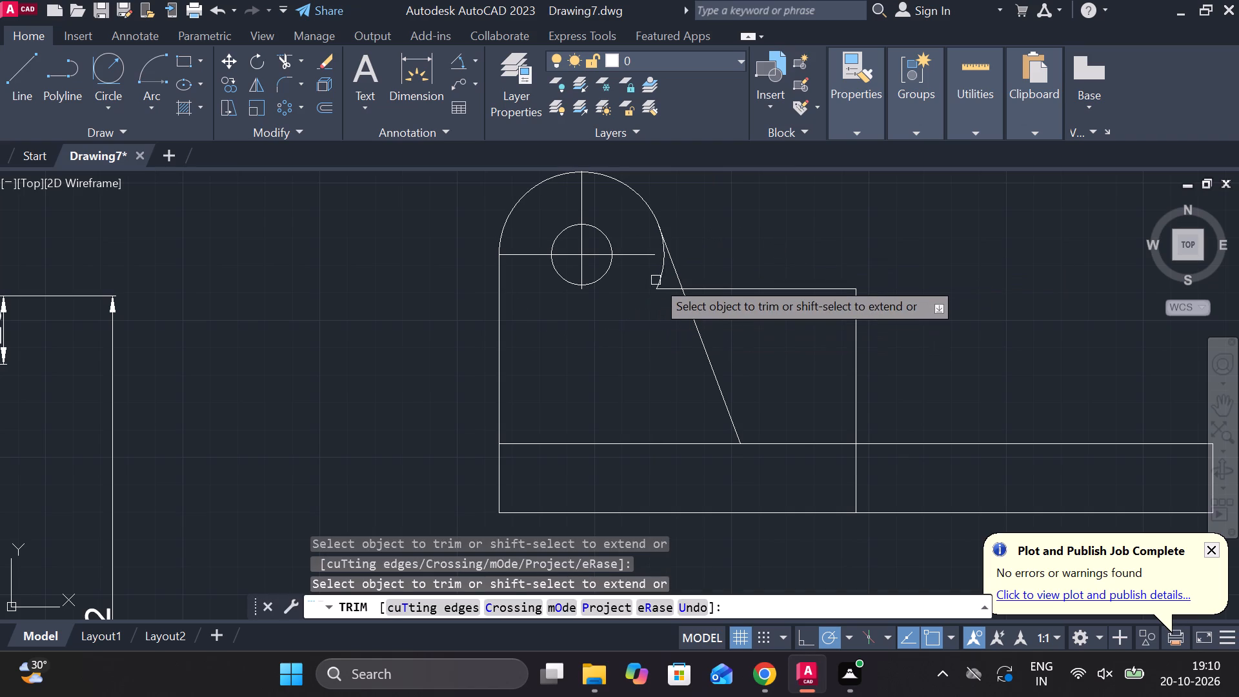
pyautogui.click(658, 262)
pyautogui.click(663, 271)
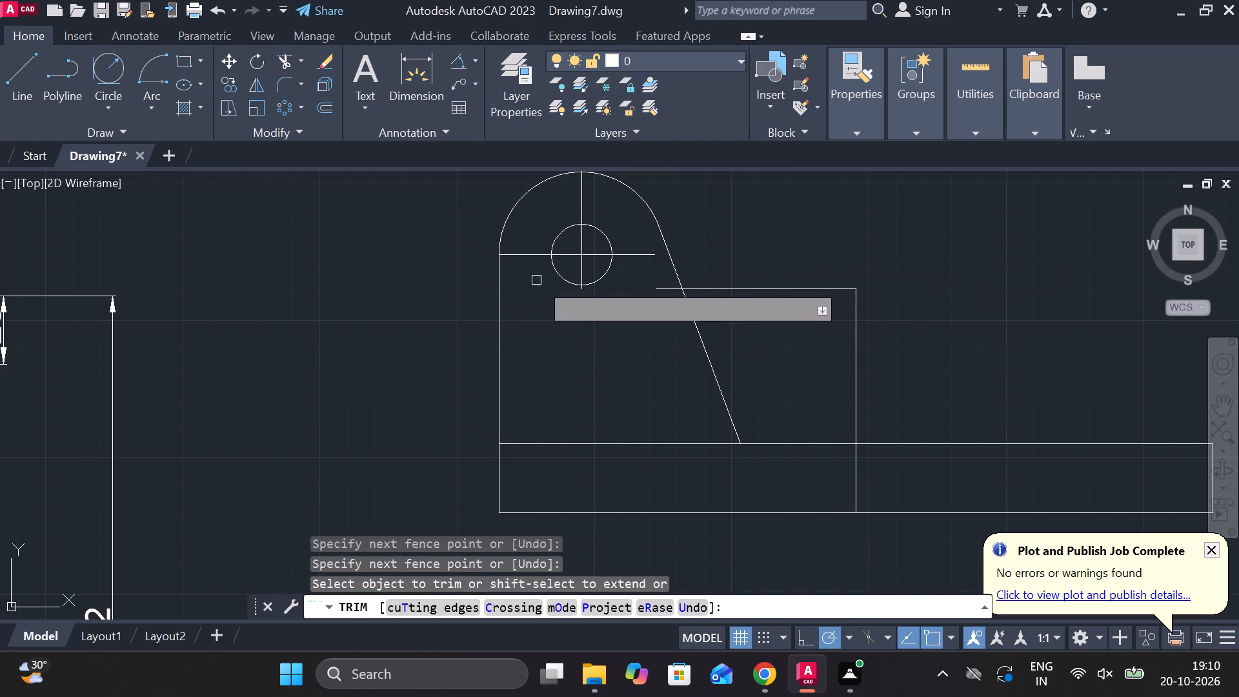
pyautogui.moveTo(882, 270); pyautogui.dragTo(836, 243, button='middle')
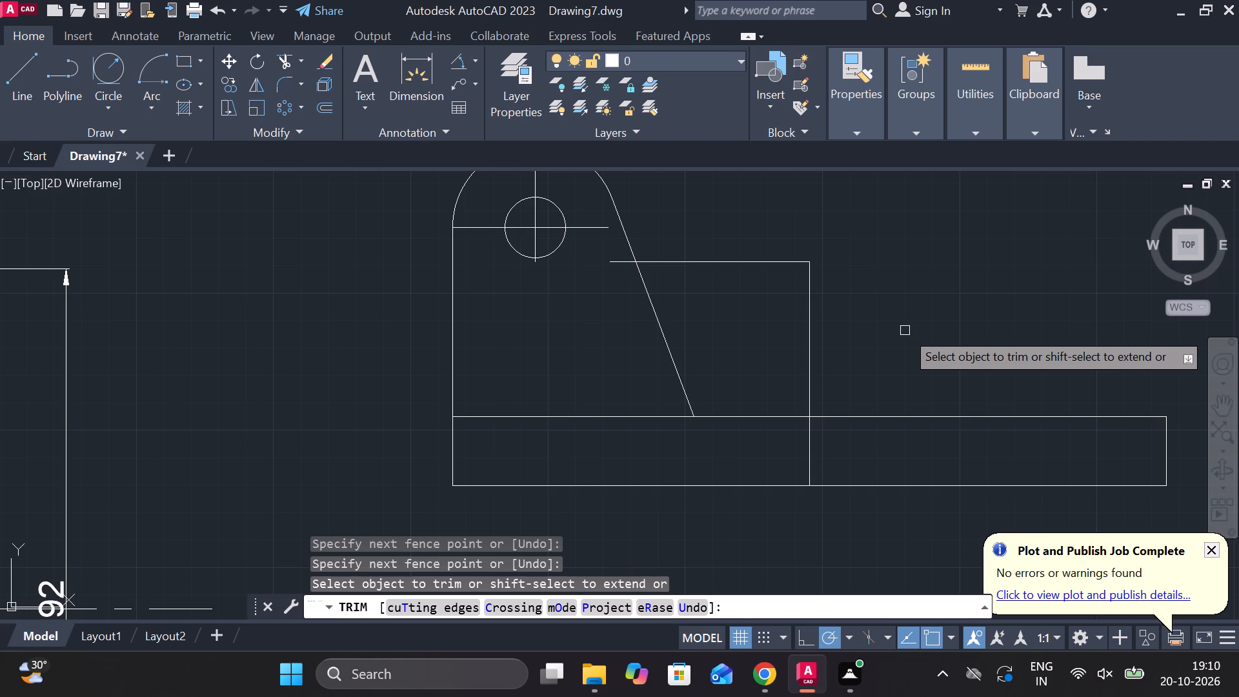
pyautogui.press('Escape')
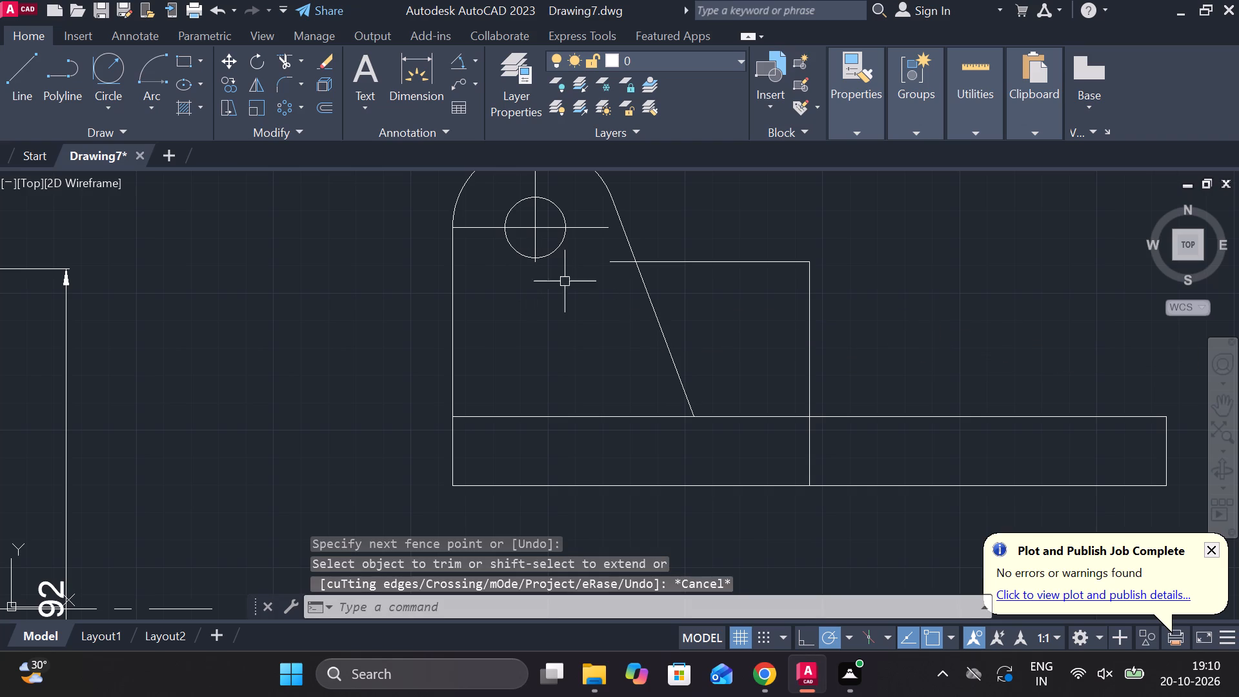
# Draw a 44-long vertical line down from the hole's centre, continuing into a horizontal line crossing both the left edge and the tangent line.
pyautogui.press('l')
pyautogui.press('Return')
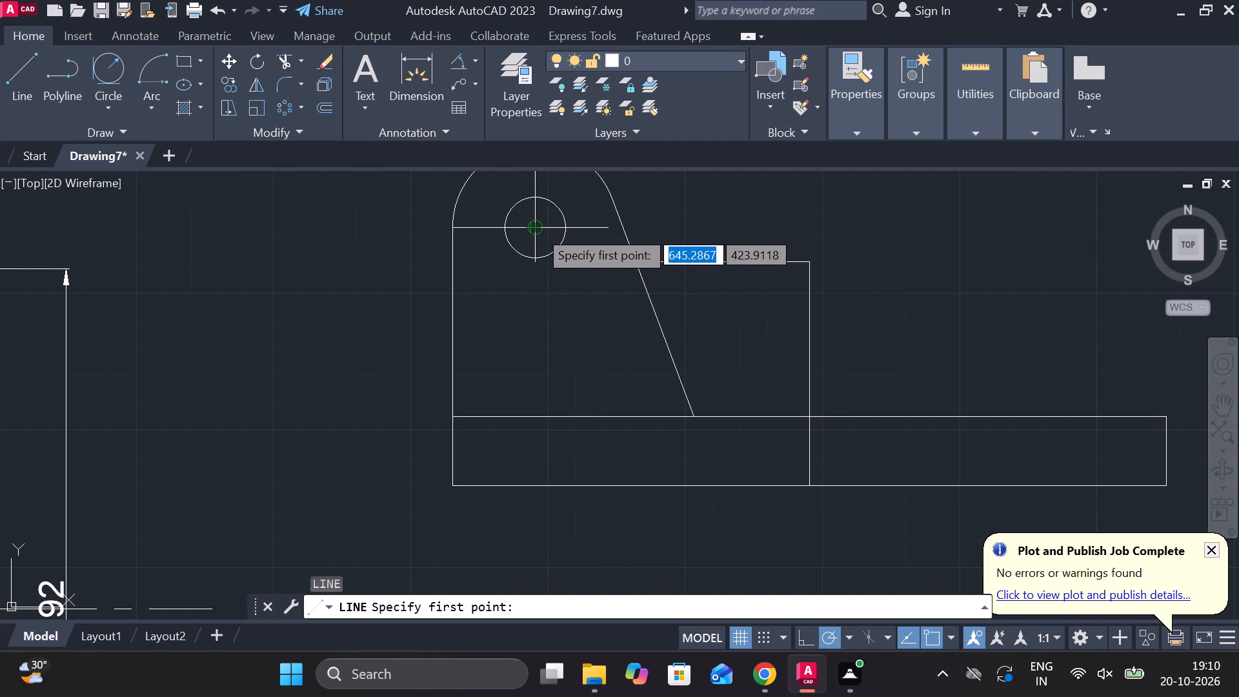
pyautogui.click(538, 229)
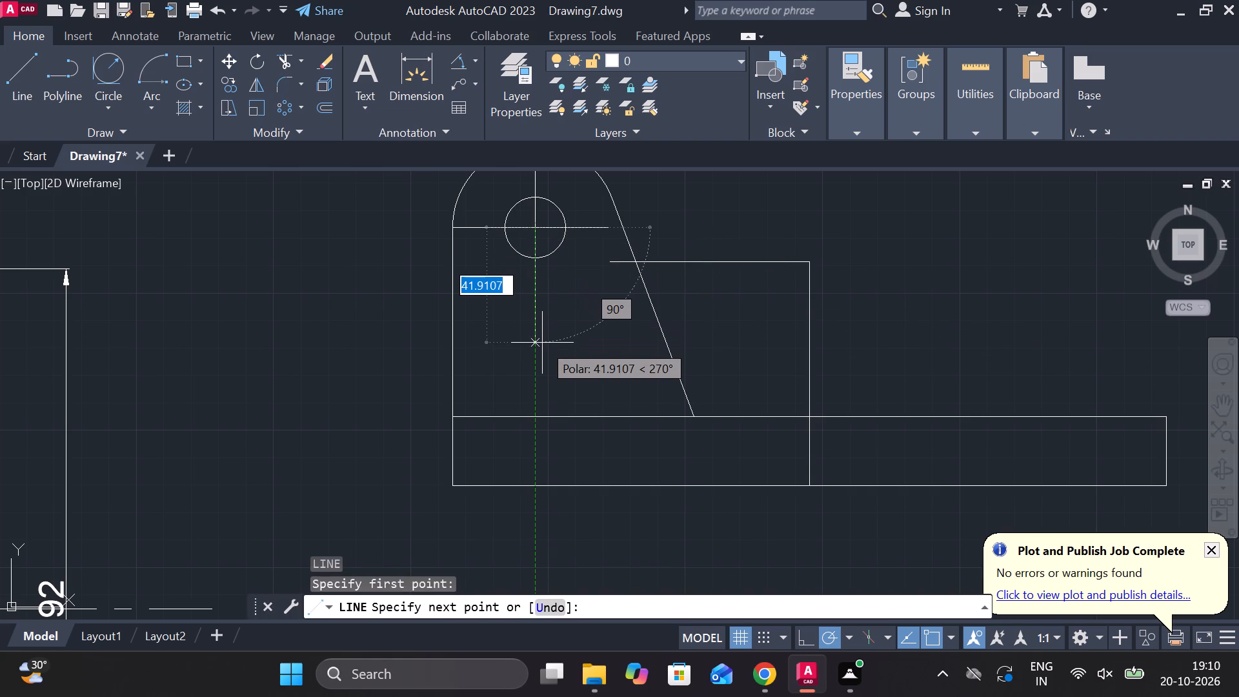
pyautogui.write('44')
pyautogui.press('Return')
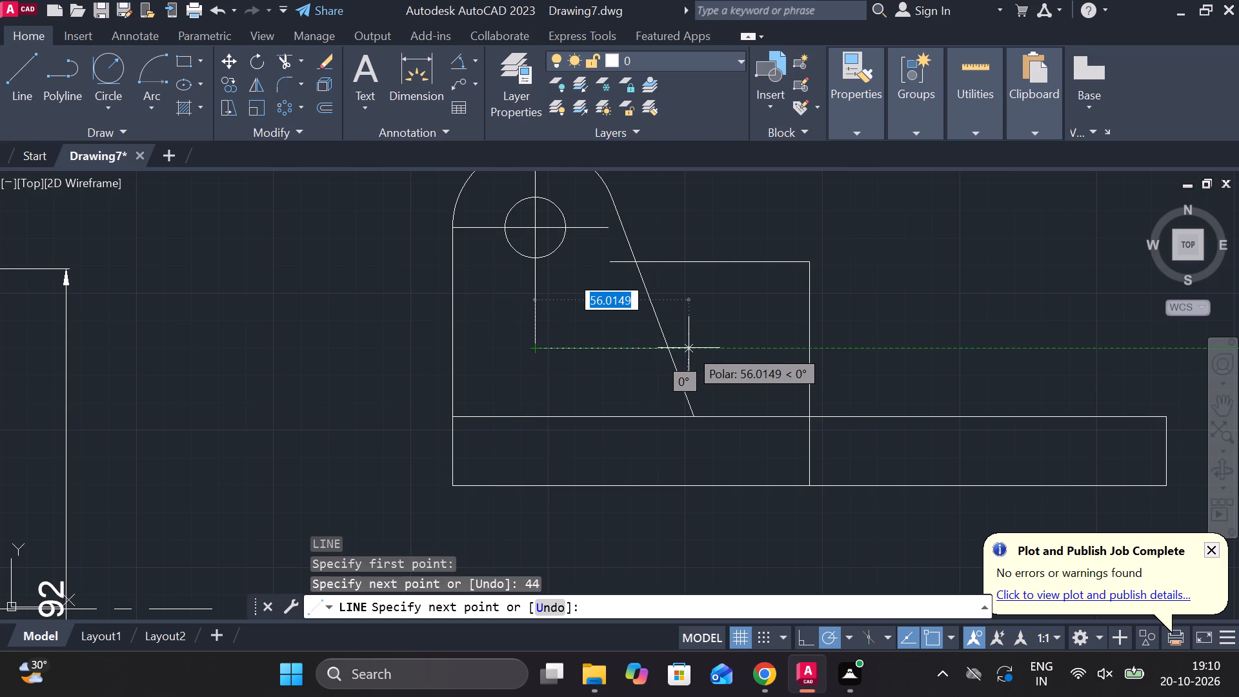
pyautogui.scroll(1, 450, 339)
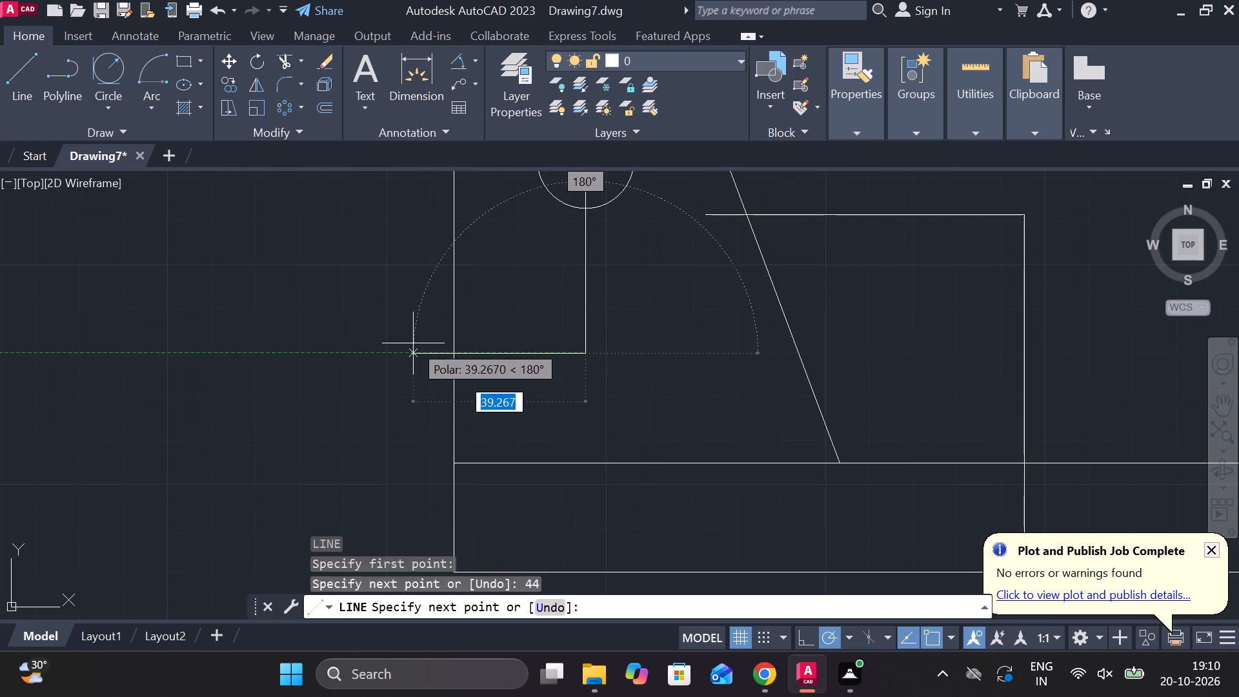
pyautogui.click(413, 343)
pyautogui.click(825, 347)
pyautogui.press('Escape')
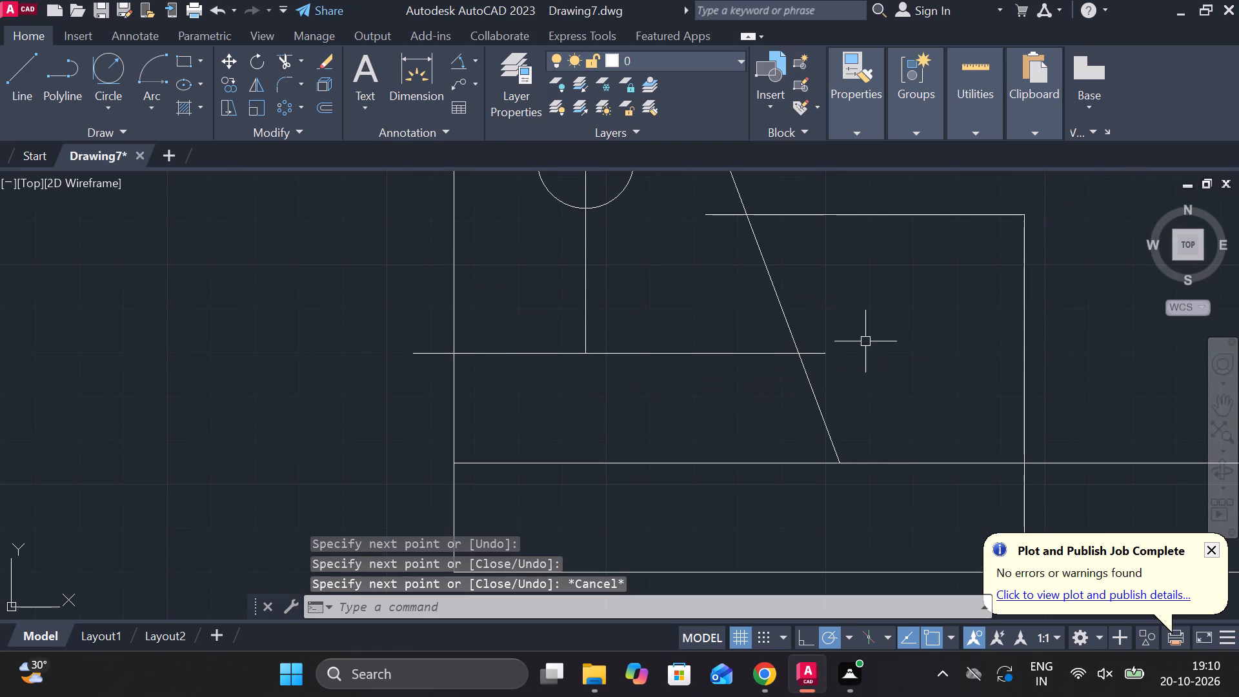
# Trim the new horizontal line between the left vertical edge and the 44-long vertical line.
pyautogui.write('TR')
pyautogui.press('space')
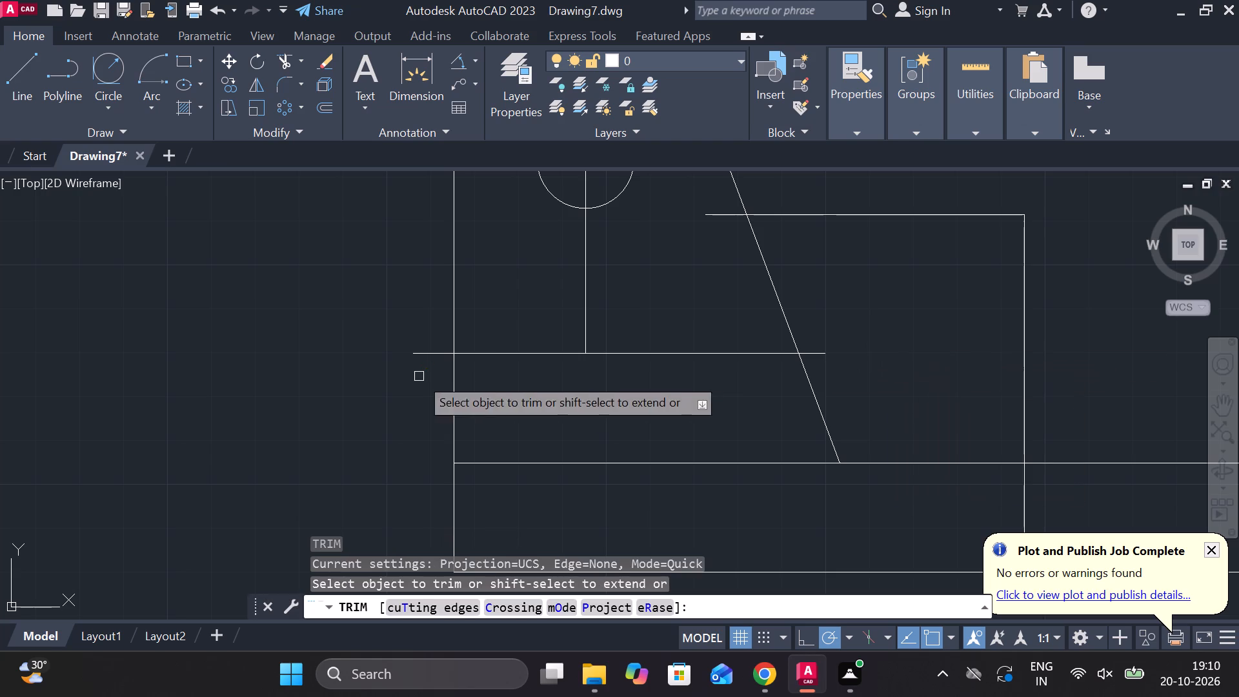
pyautogui.click(530, 352)
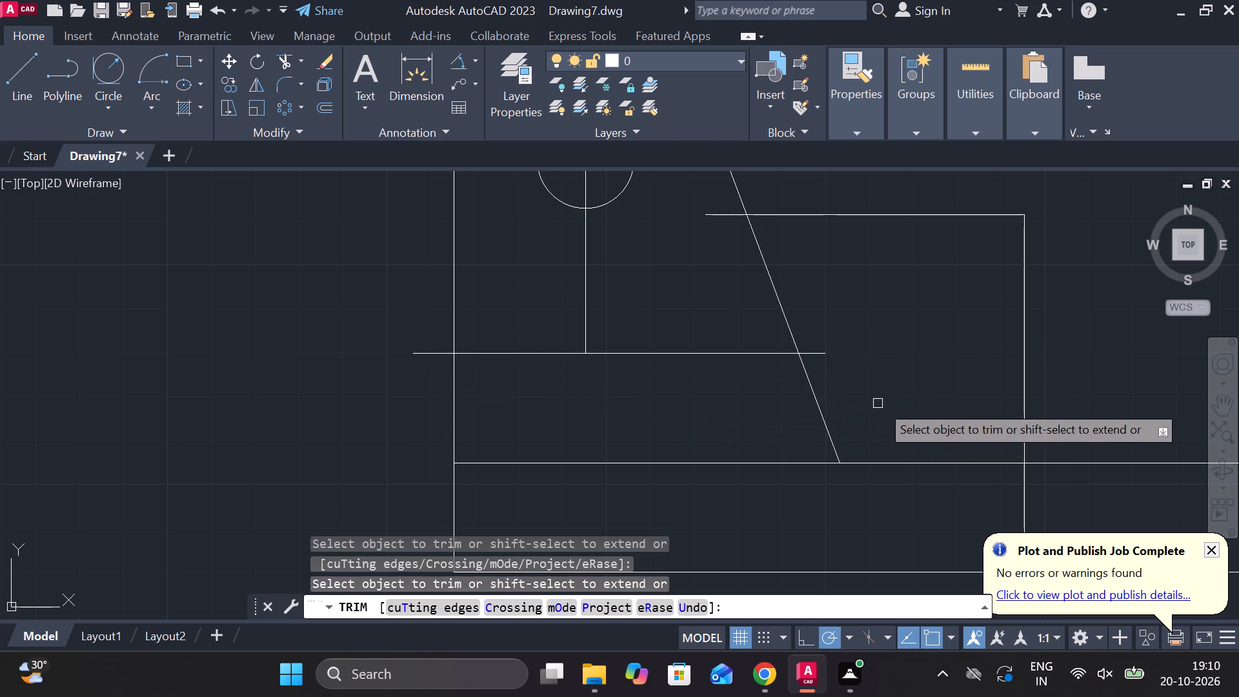
pyautogui.moveTo(881, 403); pyautogui.dragTo(829, 330, button='middle')
pyautogui.moveTo(849, 345); pyautogui.dragTo(798, 274, button='middle')
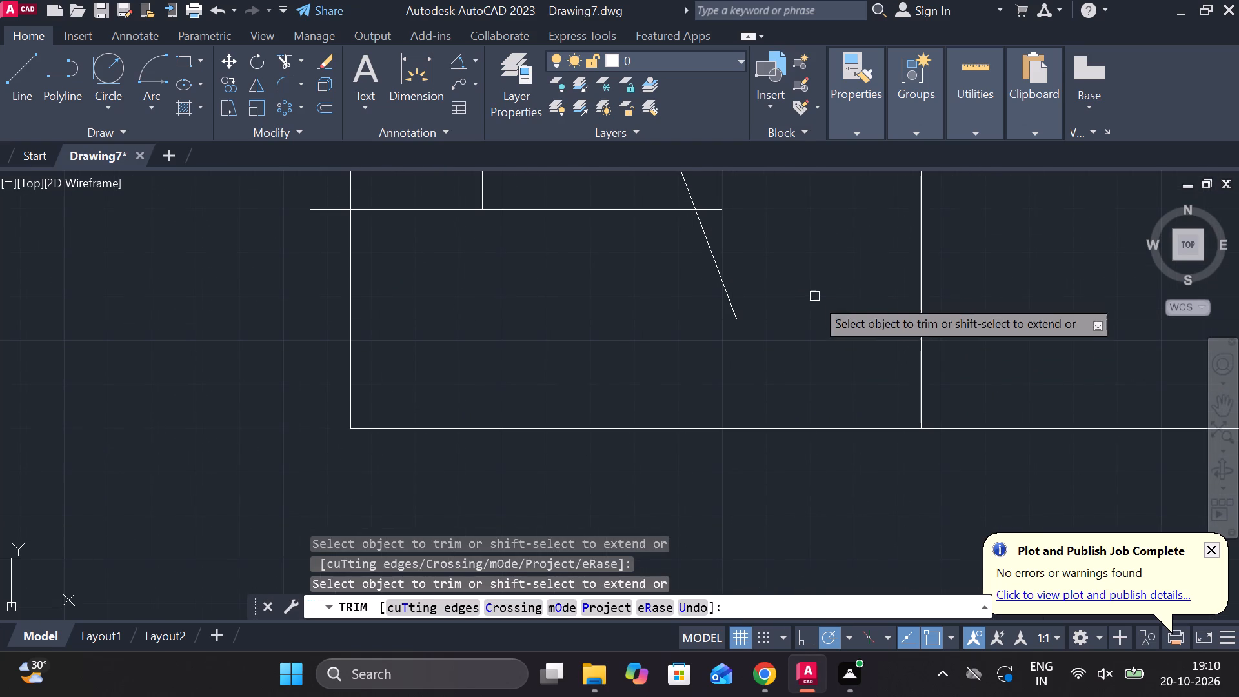
pyautogui.moveTo(818, 307); pyautogui.dragTo(801, 455, button='middle')
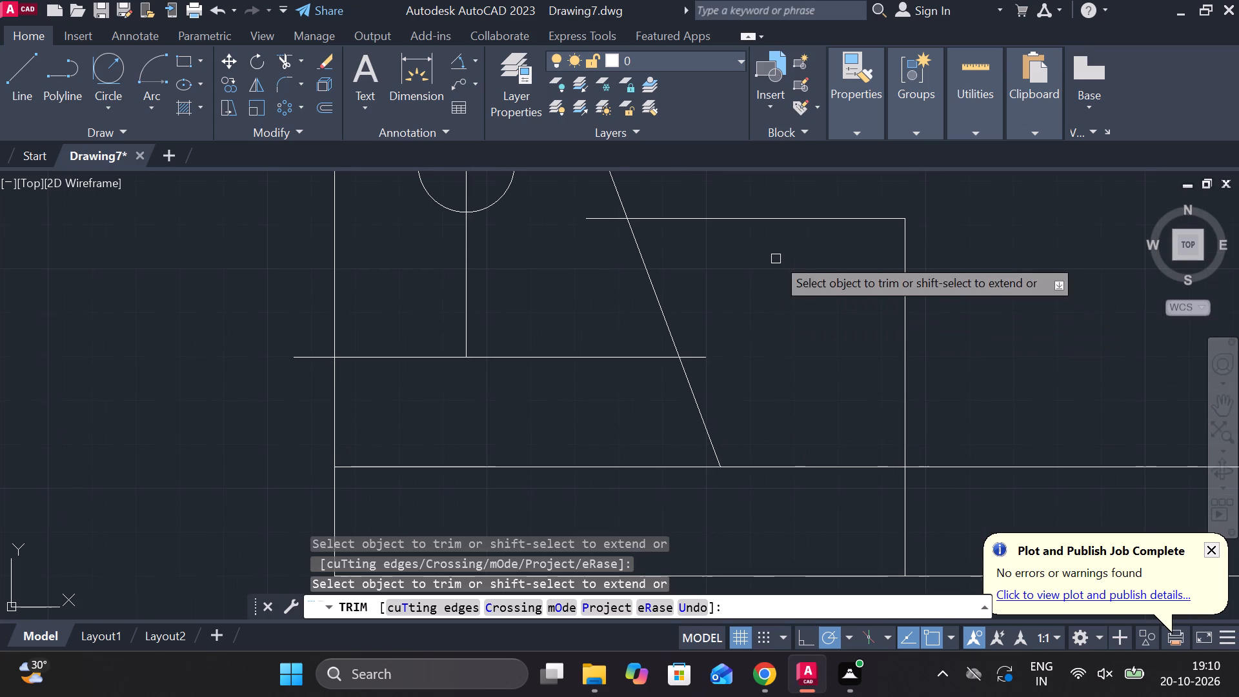
pyautogui.press('Escape')
# Erase the remaining horizontal line that runs from the tangent line to the top of the middle vertical line.
pyautogui.click(769, 218)
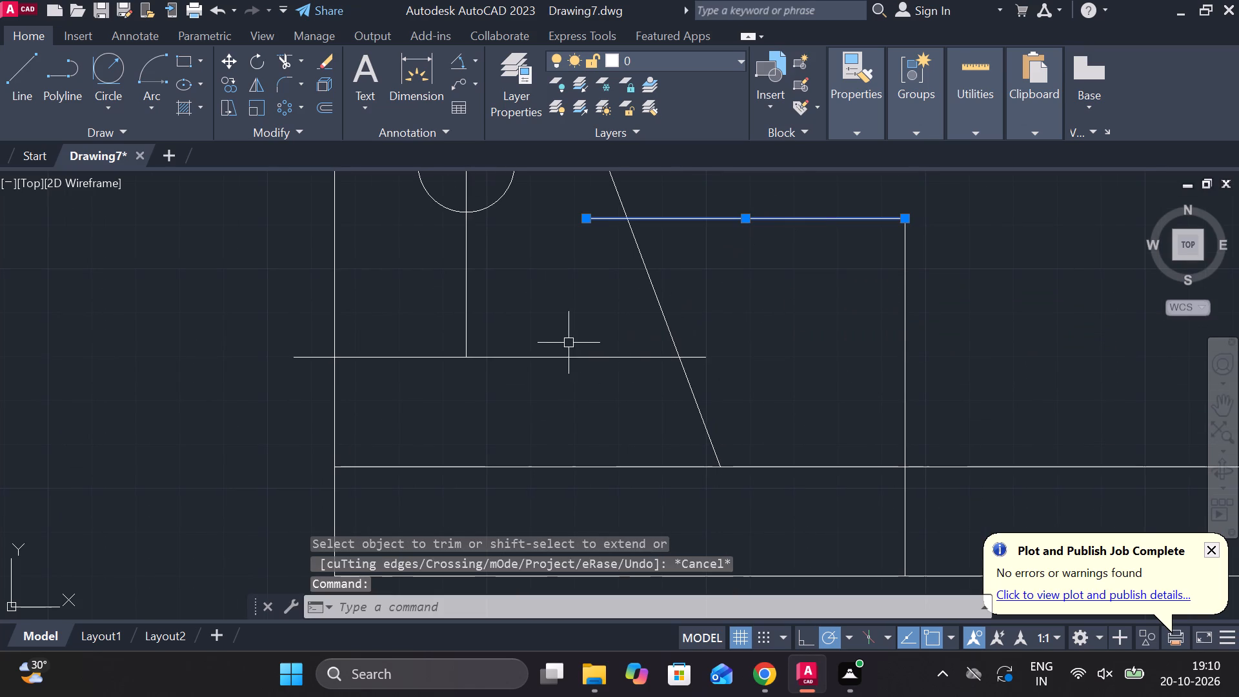
pyautogui.write('E')
pyautogui.press('space')
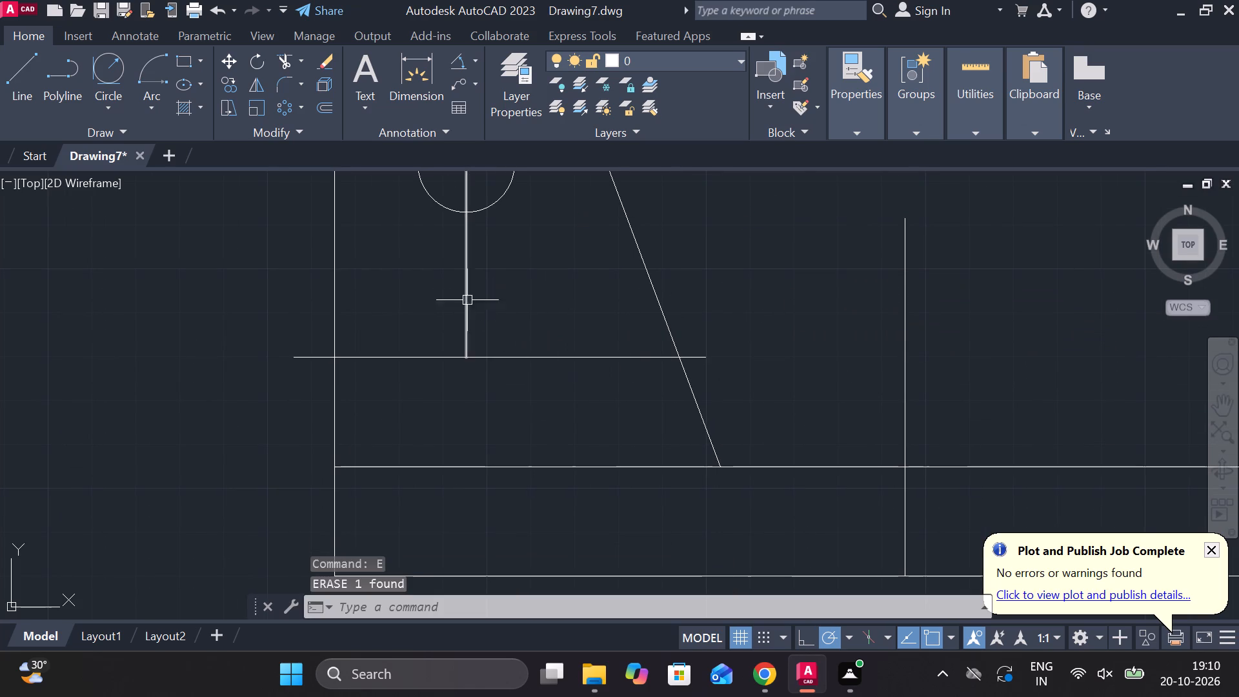
# Draw a 28-long line down from the middle vertical line's intersection with the base's top edge, continuing 20 horizontally to the right.
pyautogui.scroll(-1, 430, 364)
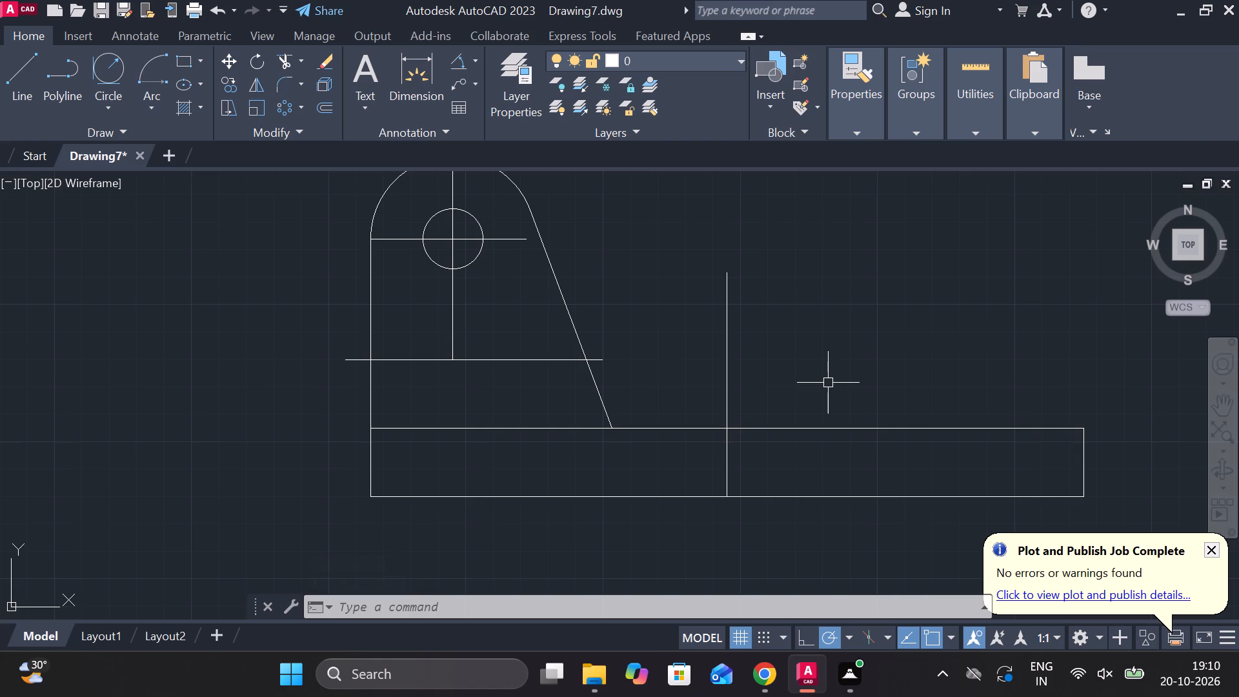
pyautogui.moveTo(833, 377); pyautogui.dragTo(830, 377, button='middle')
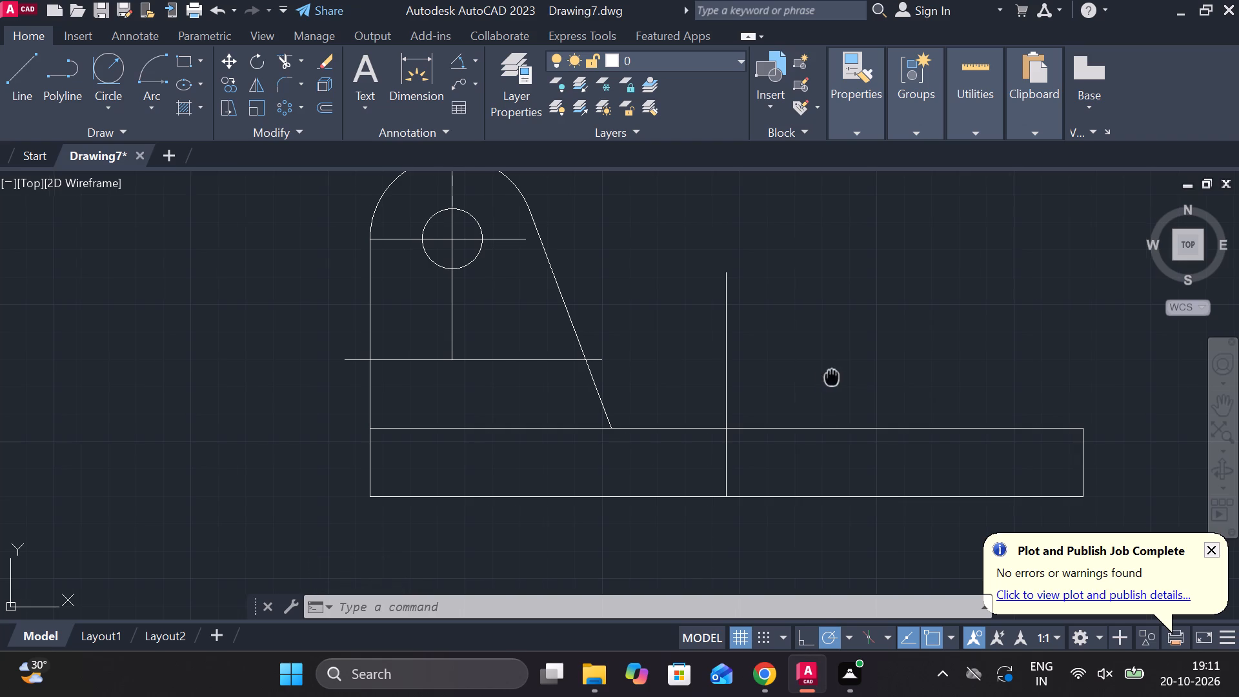
pyautogui.moveTo(830, 377); pyautogui.dragTo(804, 323, button='middle')
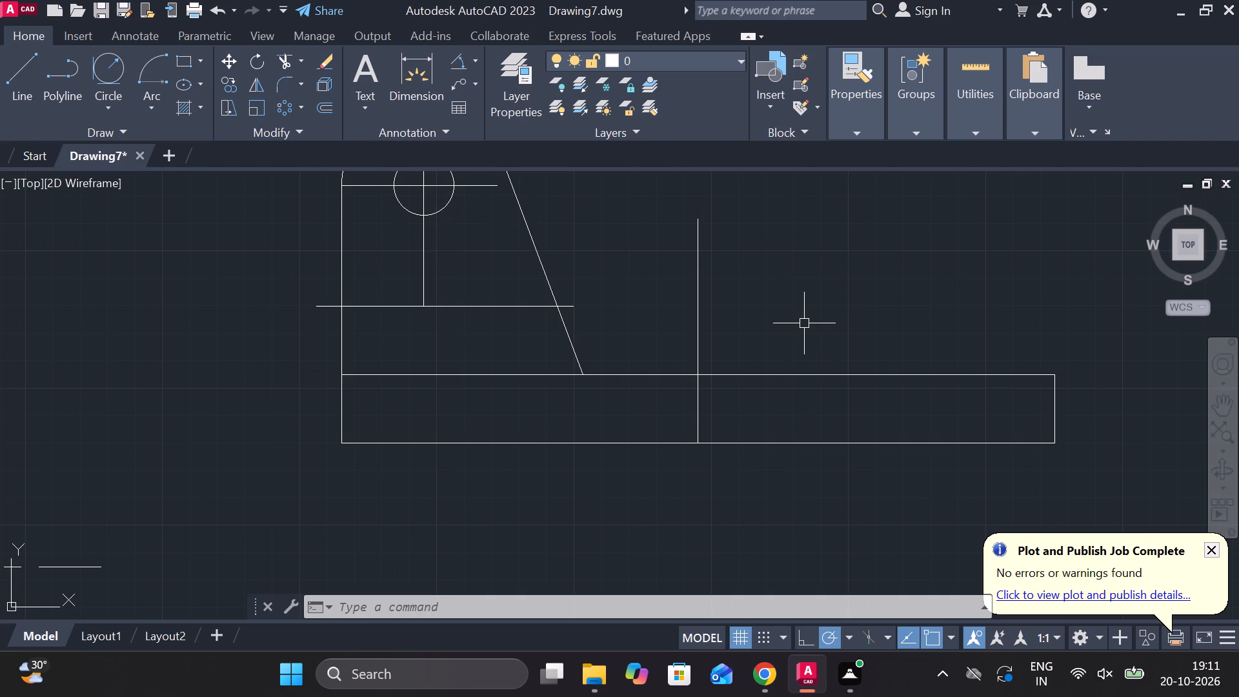
pyautogui.moveTo(783, 355); pyautogui.dragTo(775, 323, button='middle')
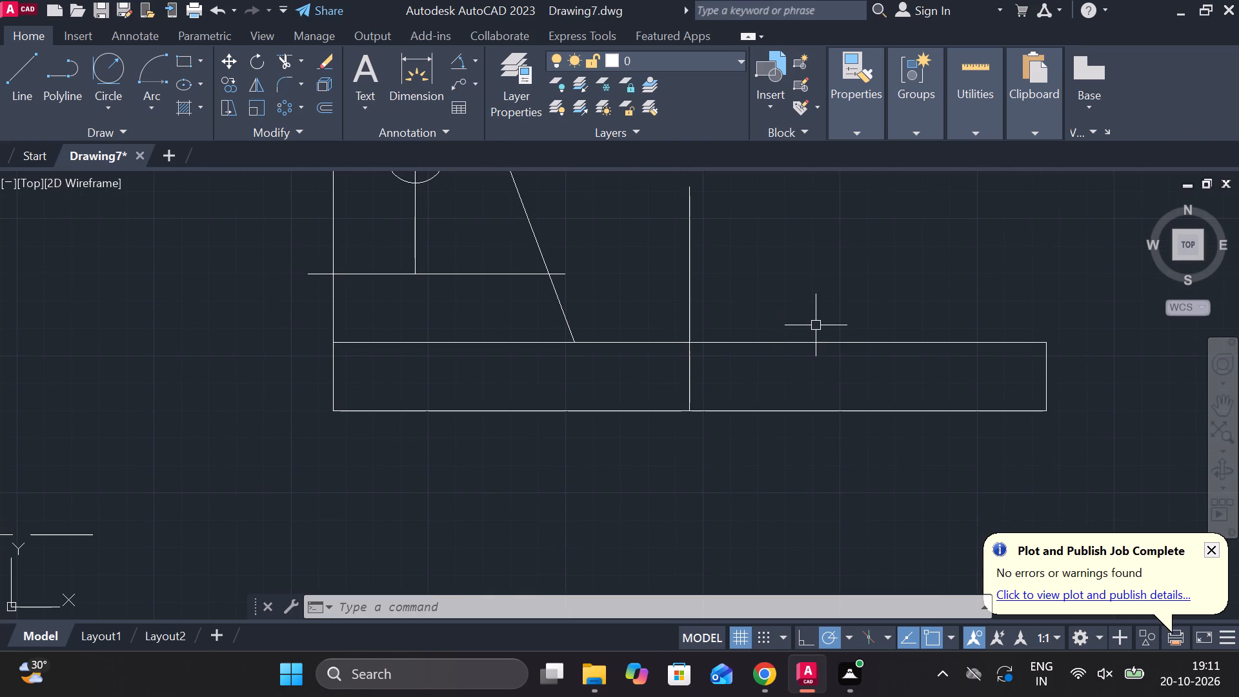
pyautogui.press('l')
pyautogui.press('Return')
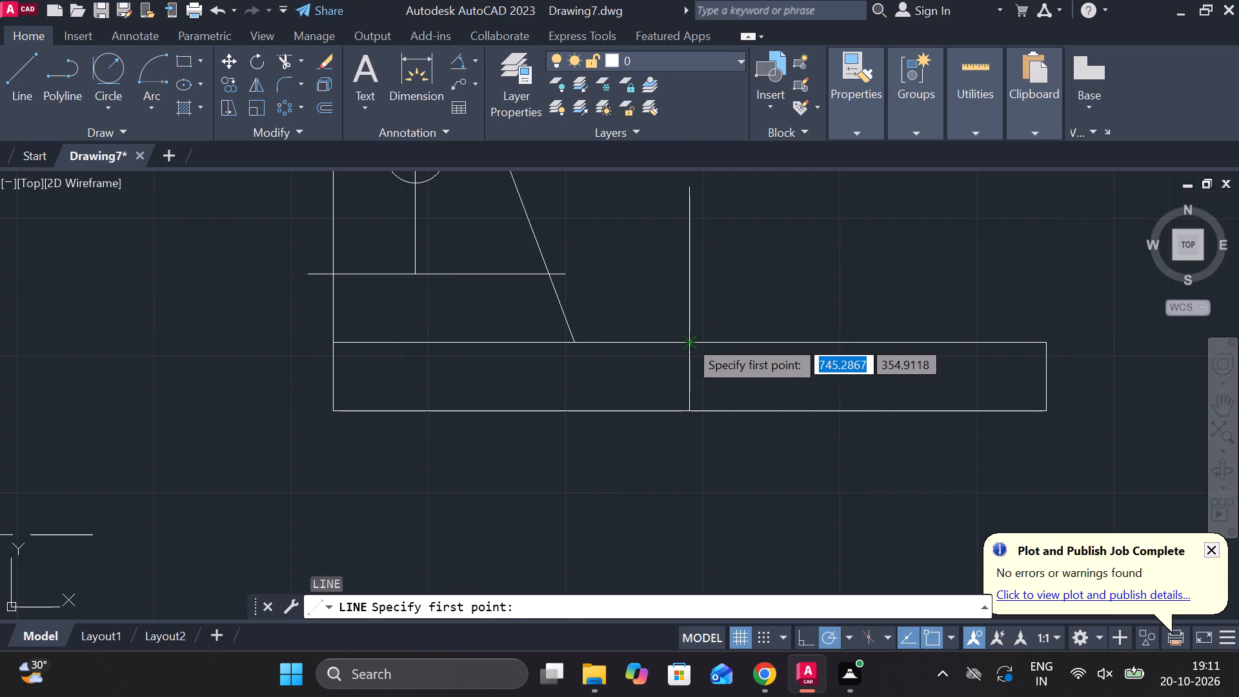
pyautogui.click(688, 339)
pyautogui.write('28')
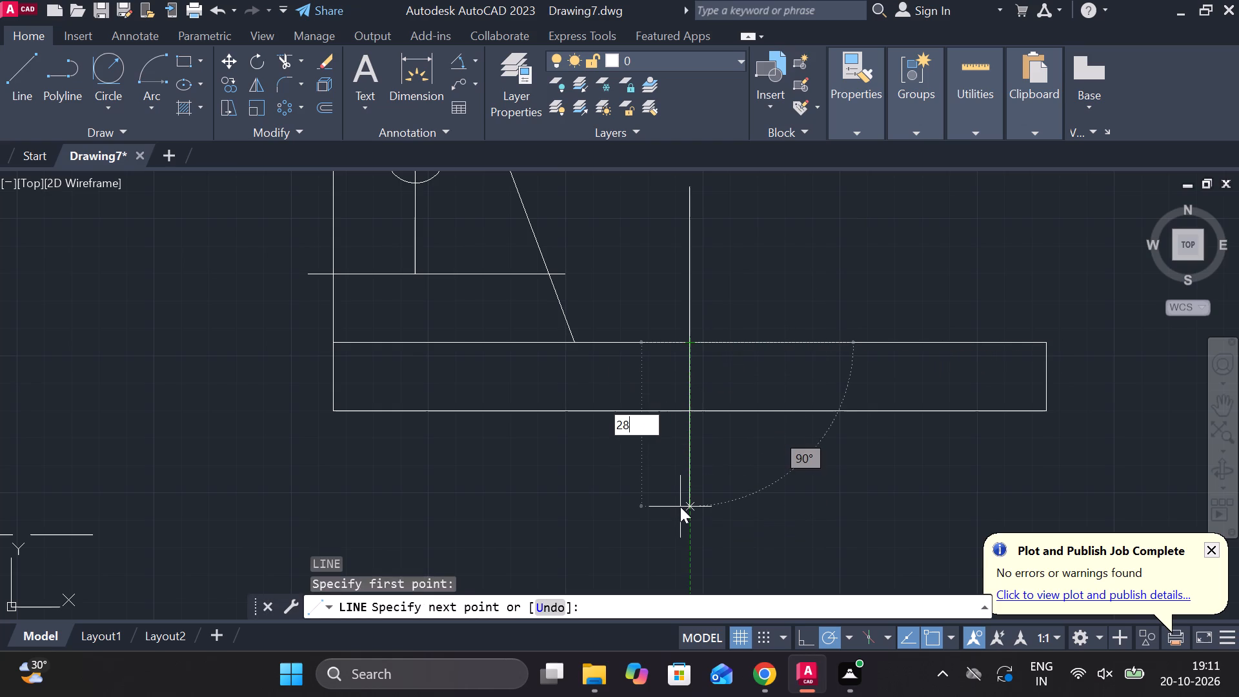
pyautogui.press('Return')
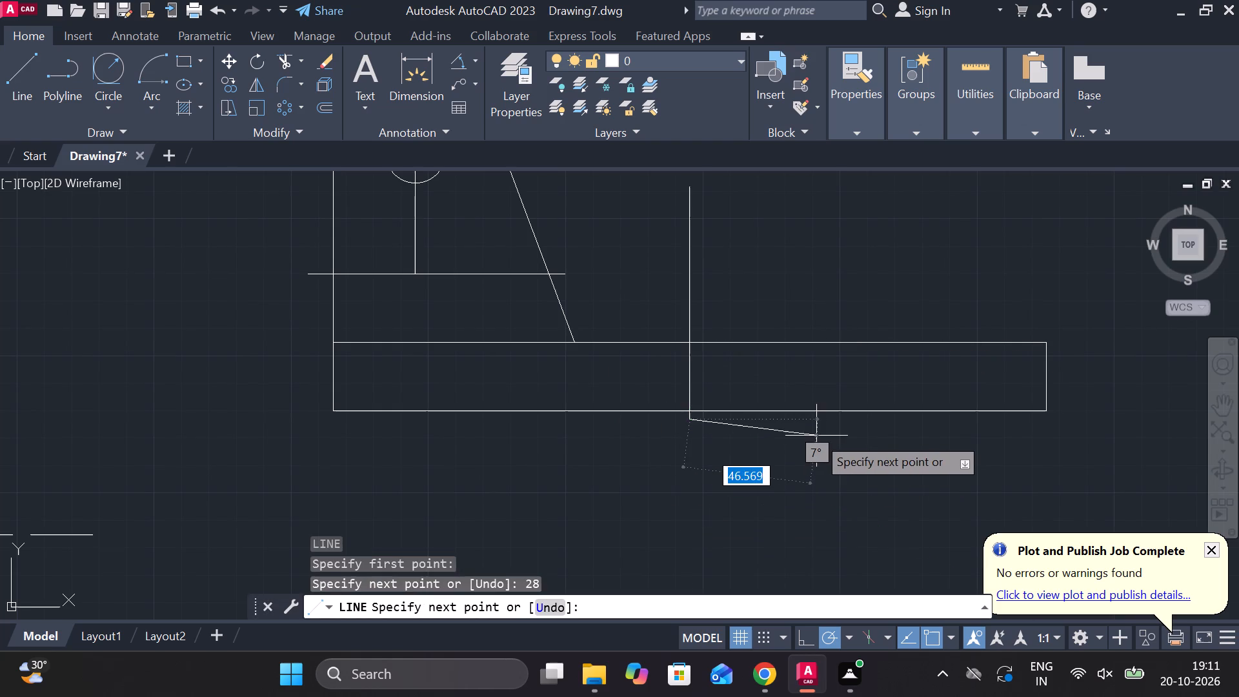
pyautogui.scroll(1, 811, 429)
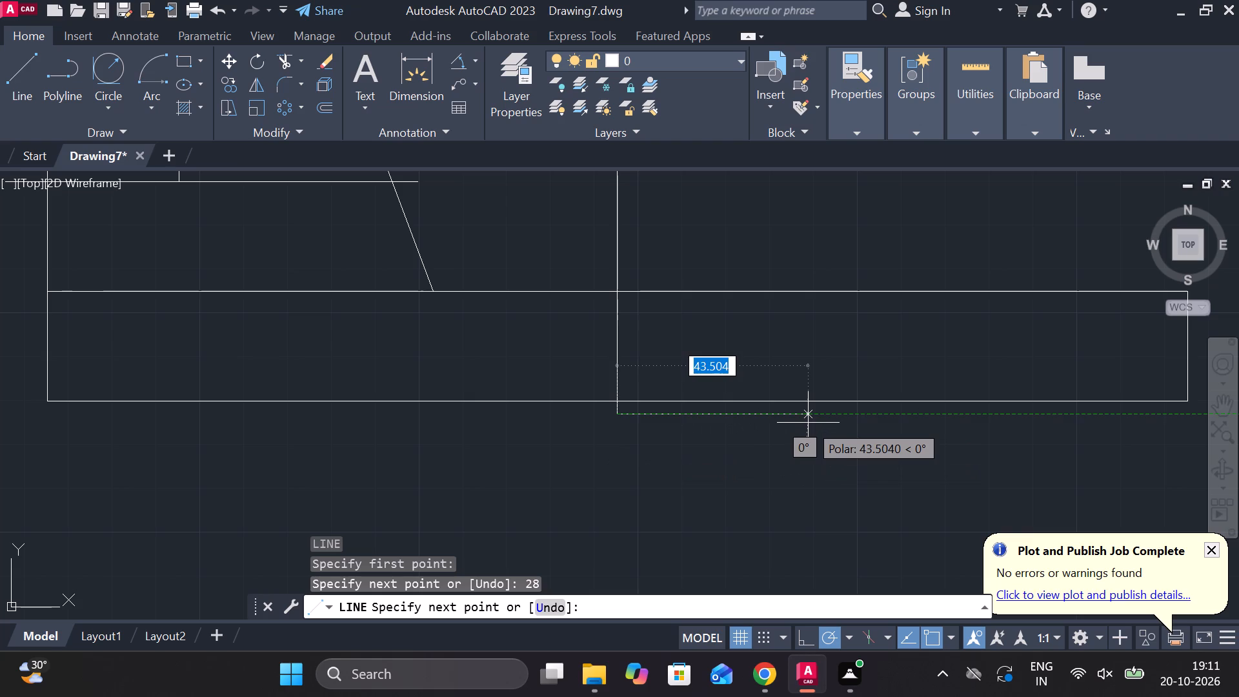
pyautogui.write('20')
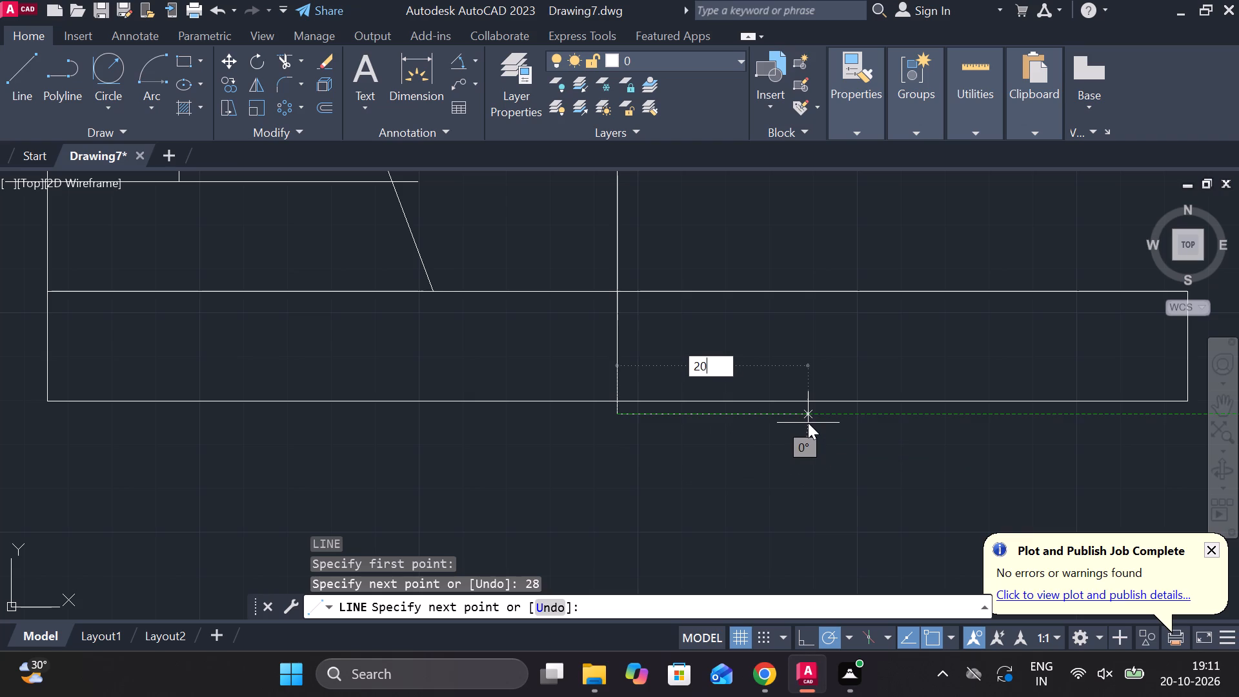
pyautogui.press('Return')
pyautogui.press('Escape')
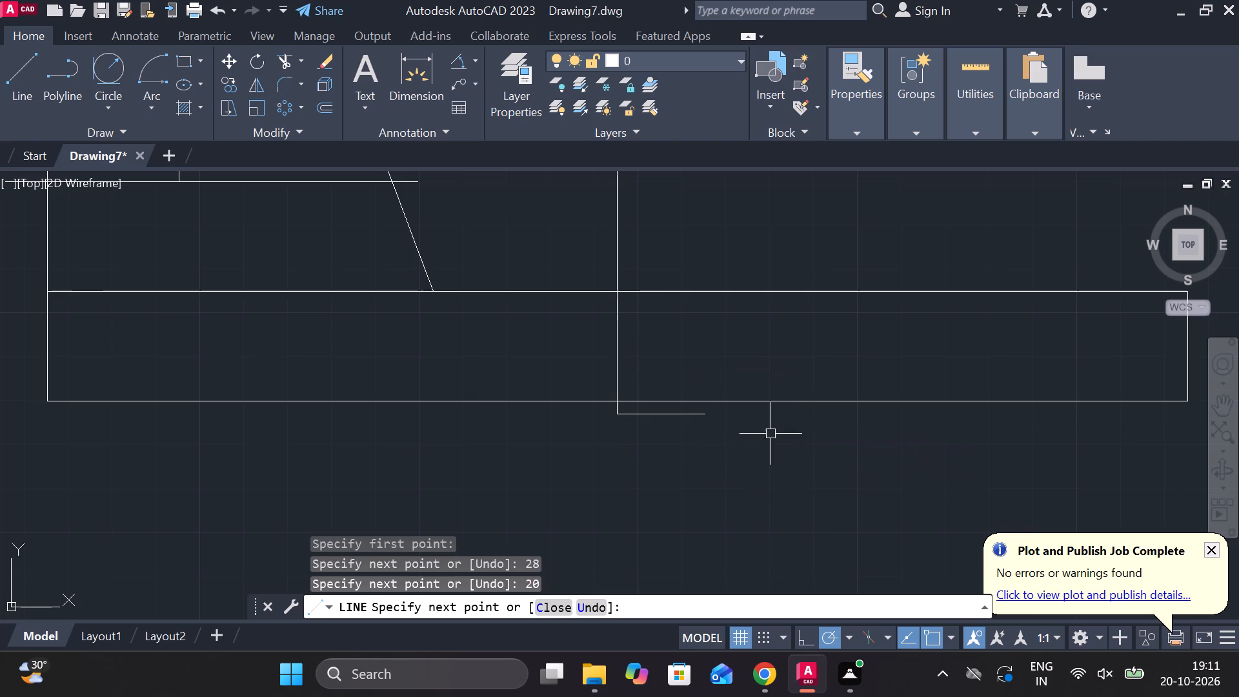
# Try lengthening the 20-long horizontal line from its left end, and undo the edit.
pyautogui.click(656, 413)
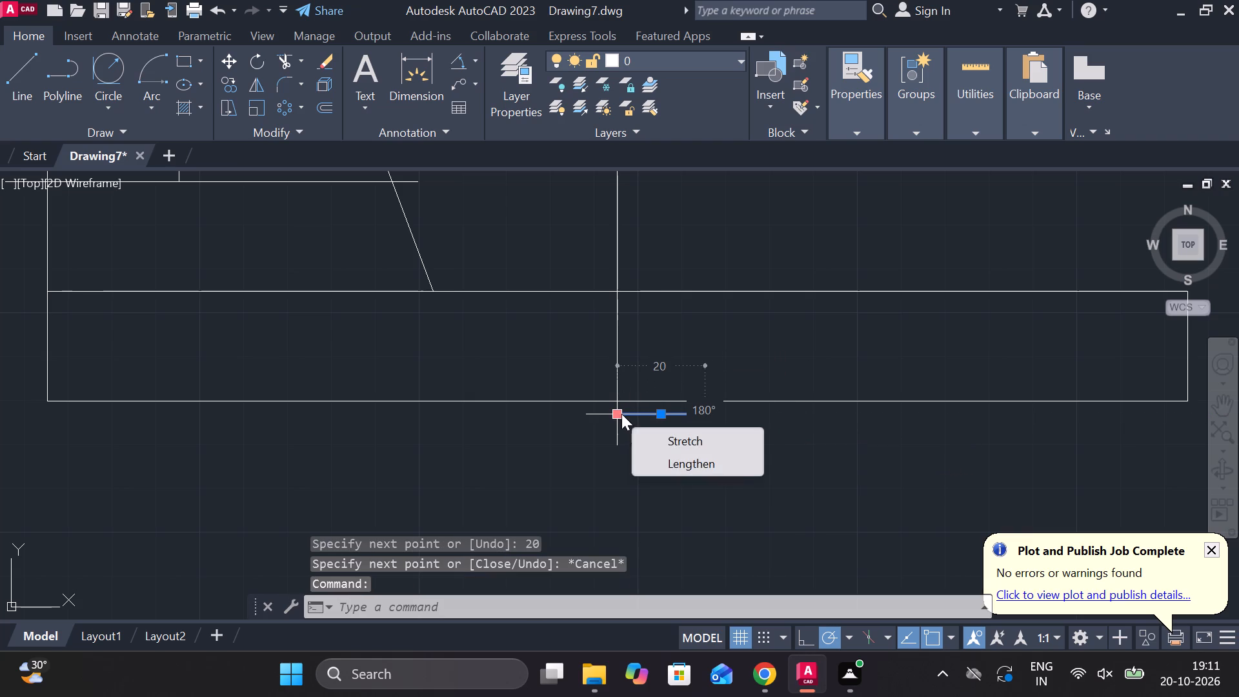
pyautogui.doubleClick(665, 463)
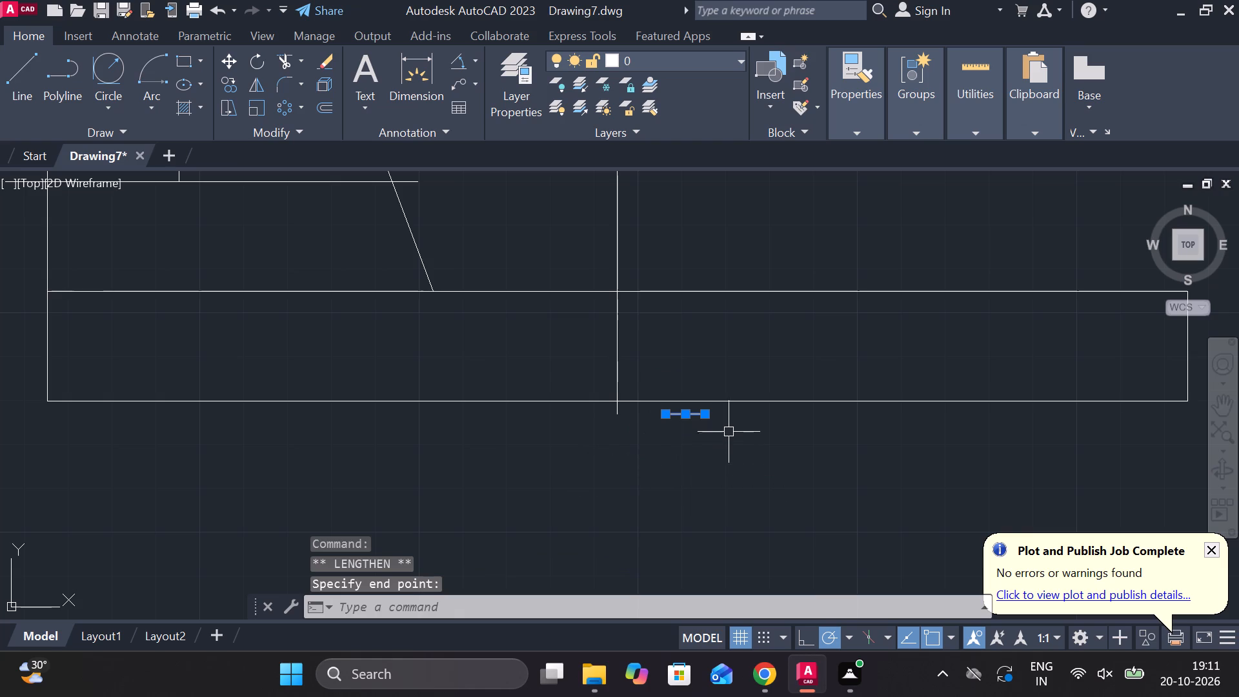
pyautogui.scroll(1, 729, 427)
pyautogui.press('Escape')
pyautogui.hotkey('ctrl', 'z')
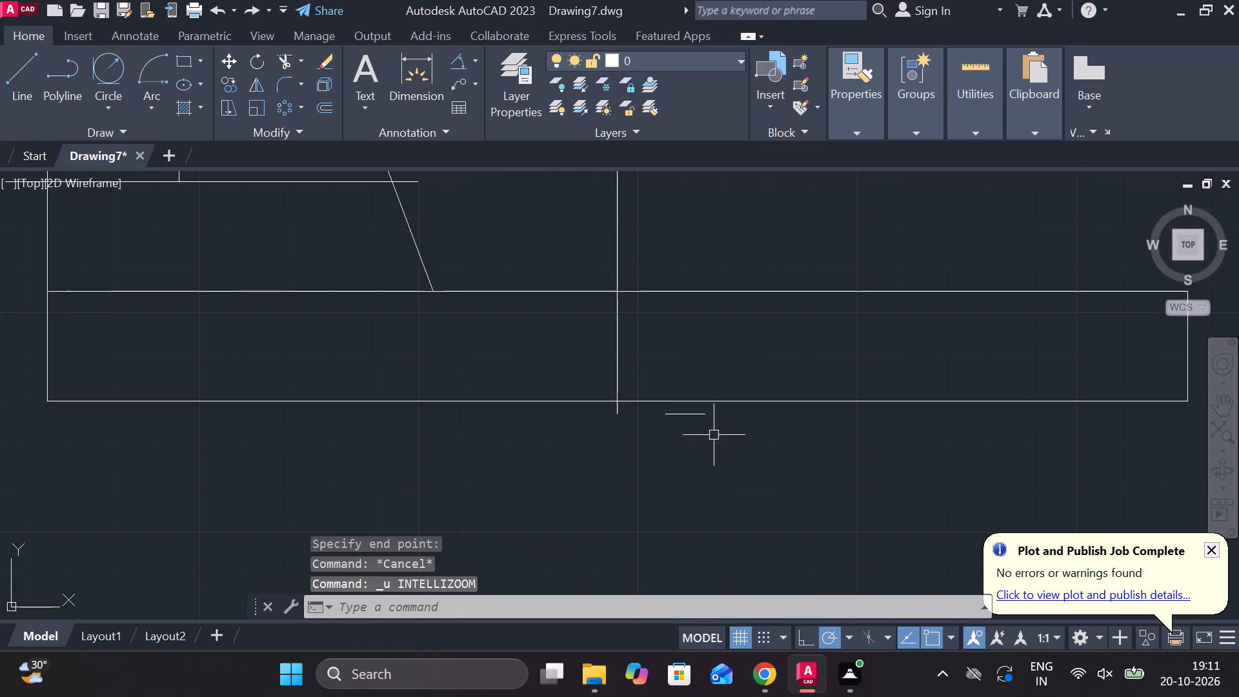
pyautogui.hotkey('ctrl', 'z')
# Lengthen the short horizontal line below the base by 20 to the left from its left end.
pyautogui.click(678, 413)
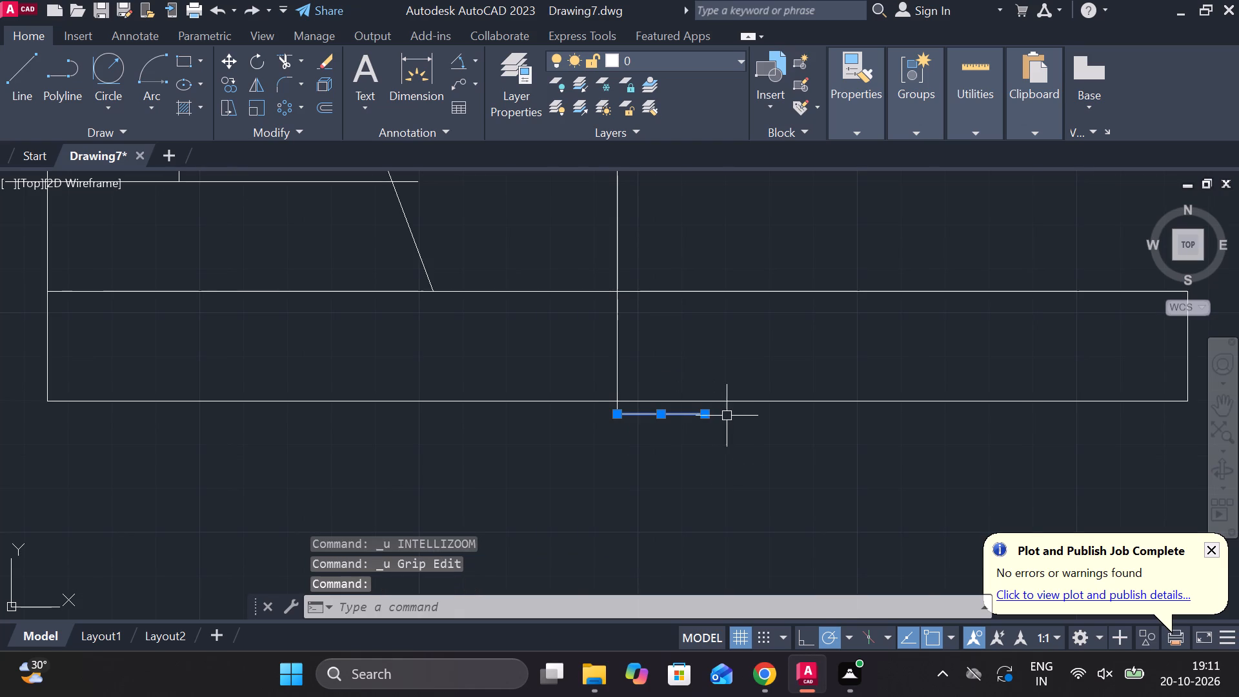
pyautogui.press('Escape')
pyautogui.click(647, 411)
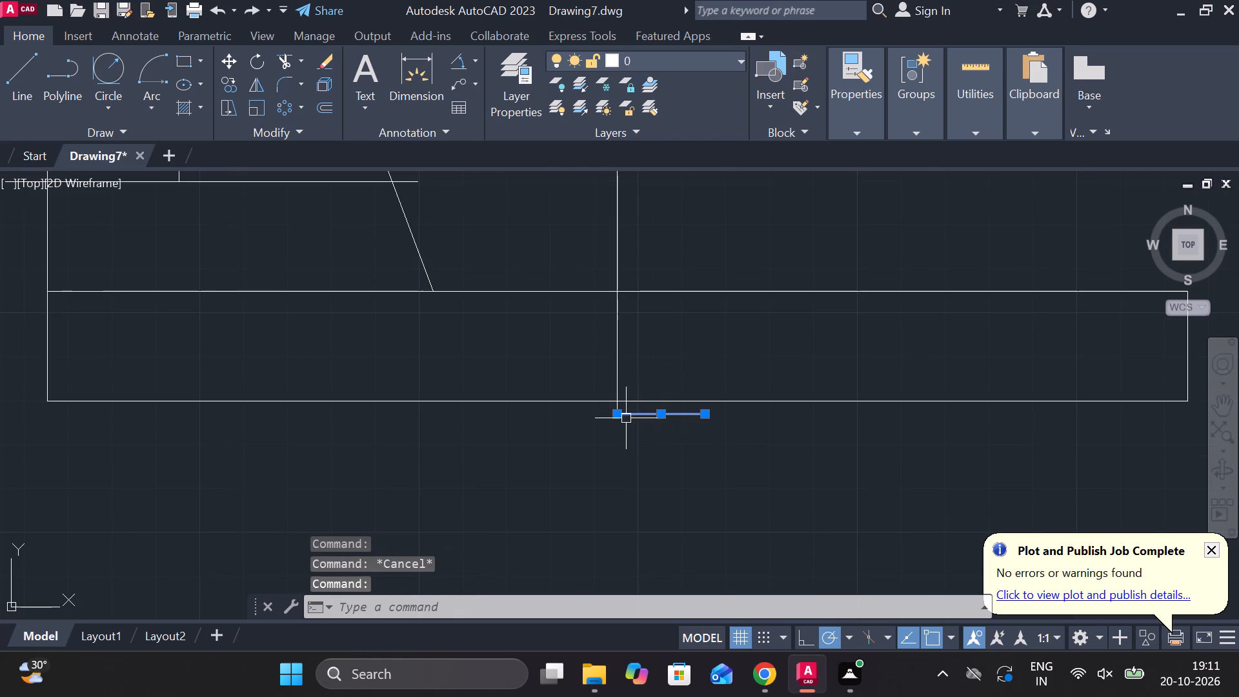
pyautogui.click(660, 460)
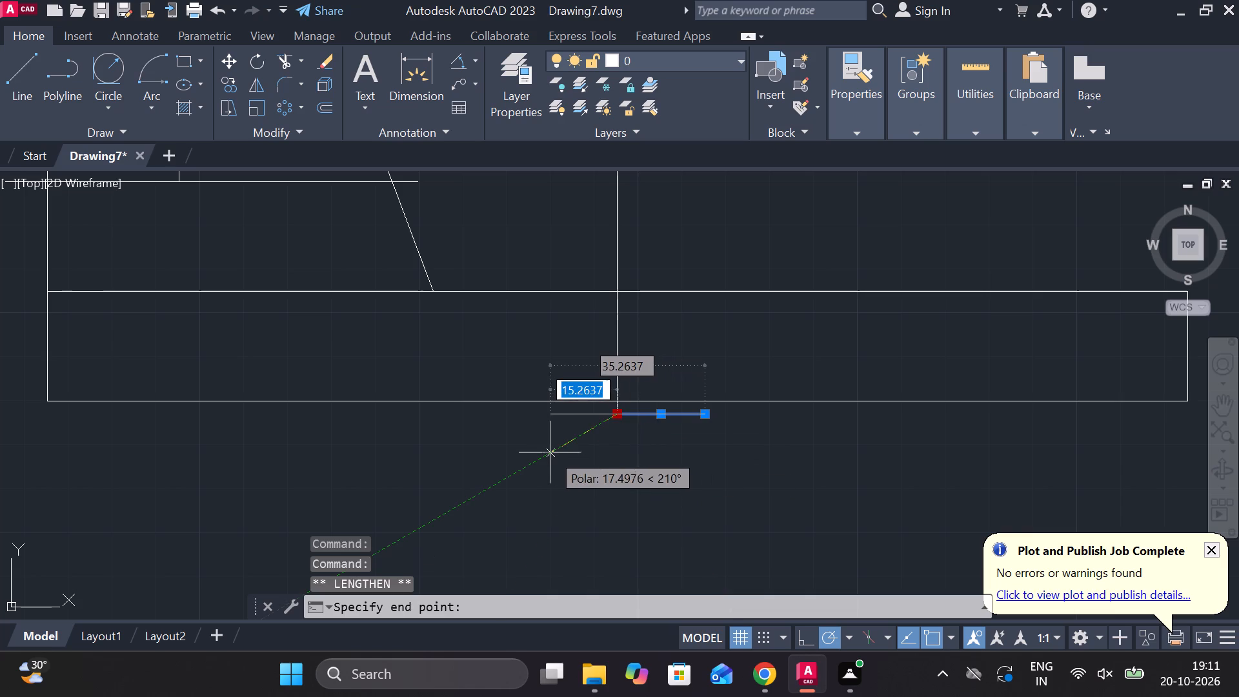
pyautogui.write('20')
pyautogui.press('Return')
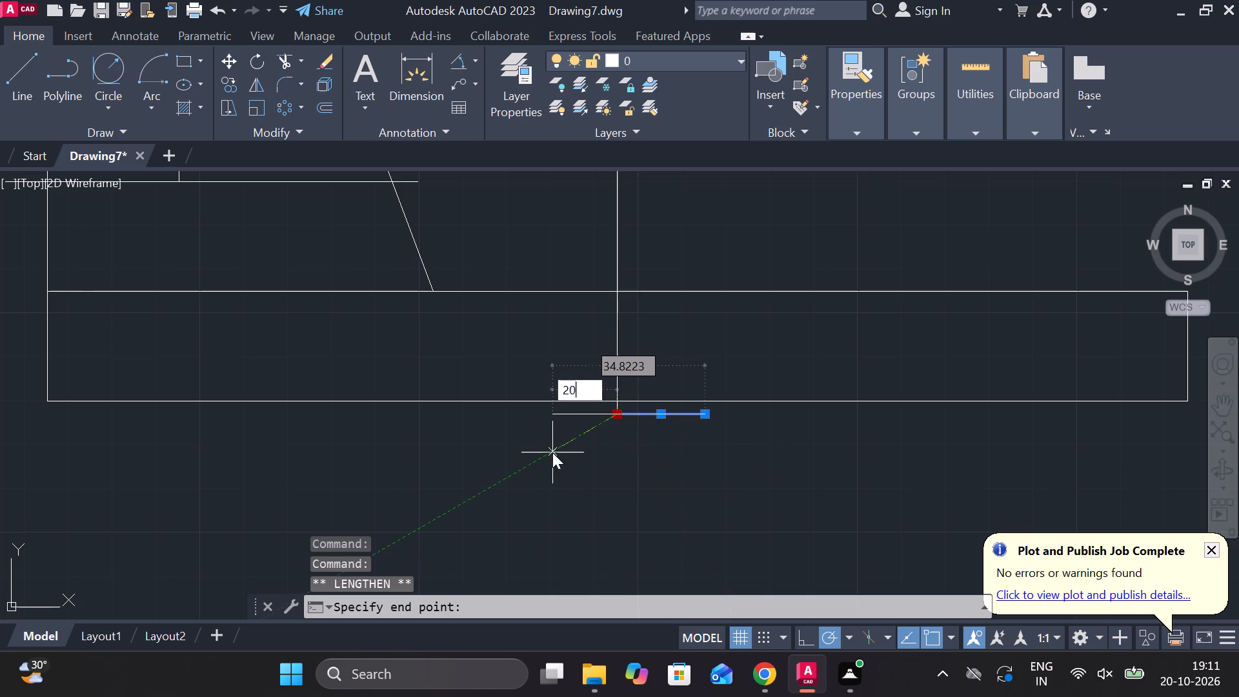
pyautogui.press('Escape')
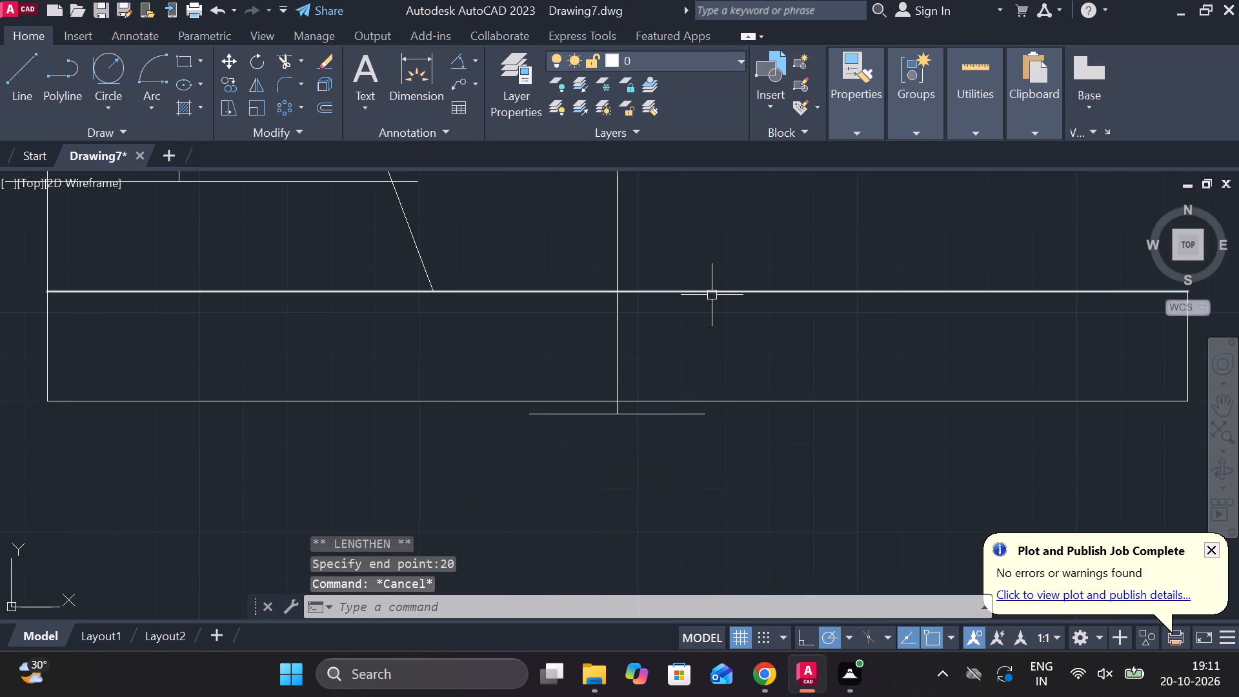
# Draw a slanted line from a point on the base's top edge, 32 right of the middle vertical line, to the lower horizontal line's right end.
pyautogui.scroll(-1, 712, 295)
pyautogui.press('l')
pyautogui.press('Return')
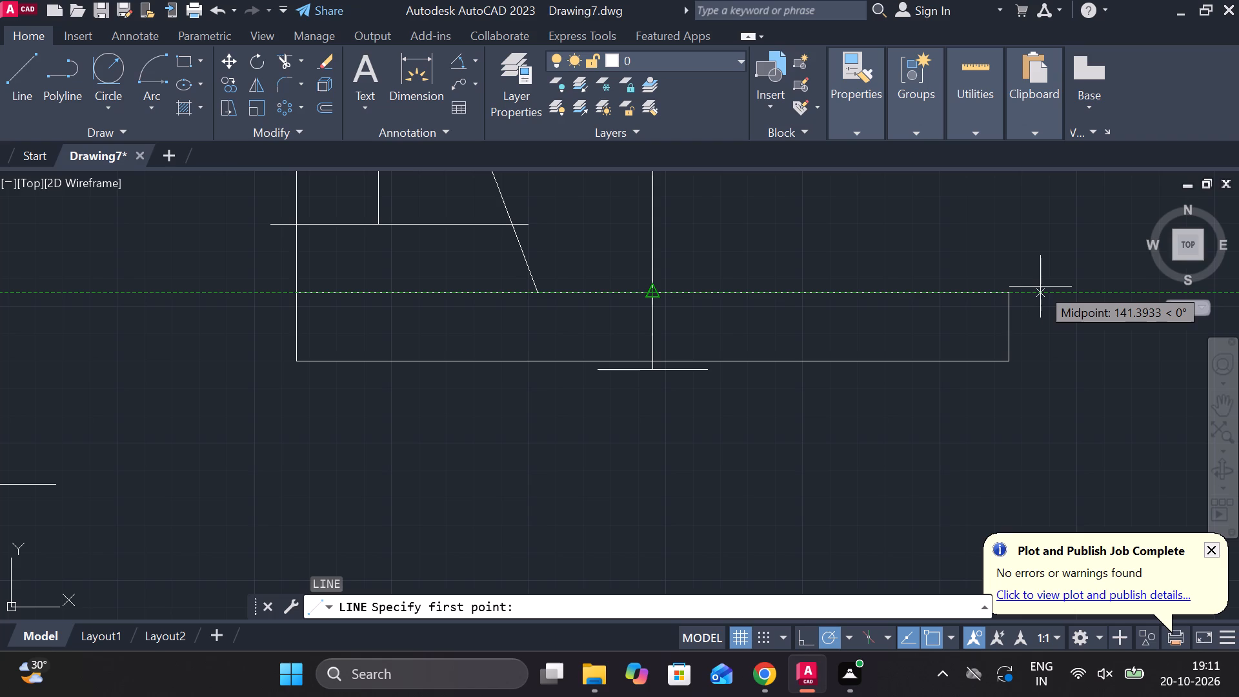
pyautogui.write('32')
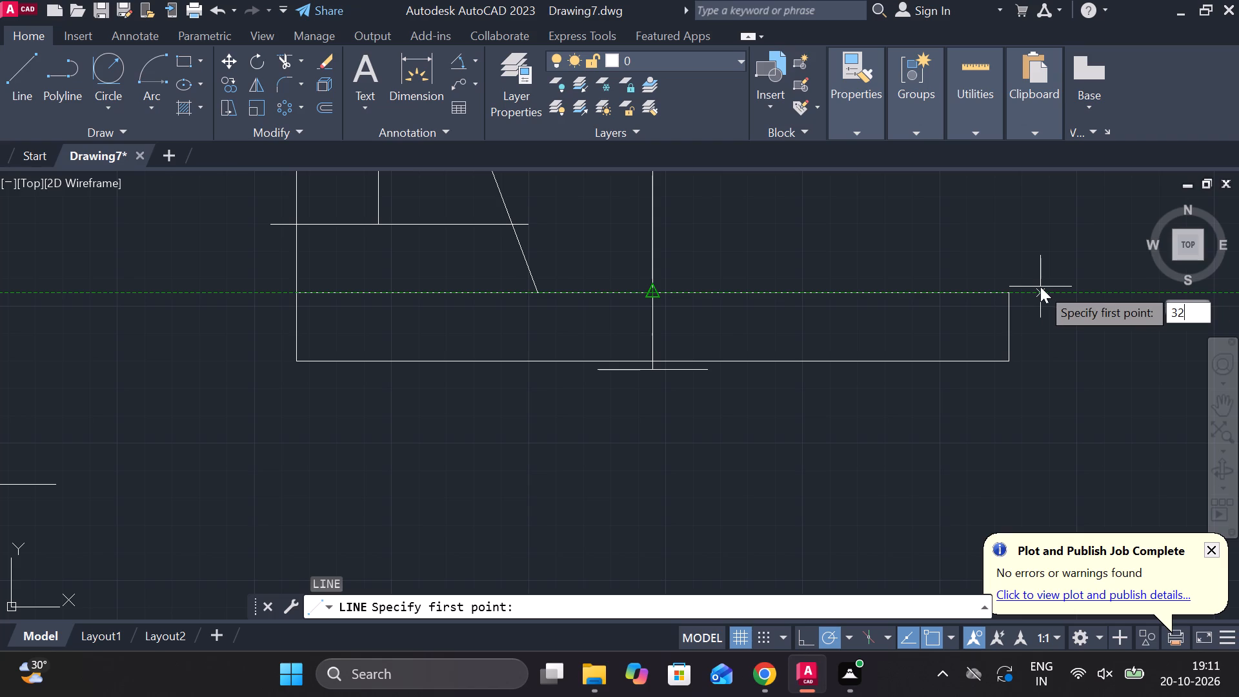
pyautogui.press('space')
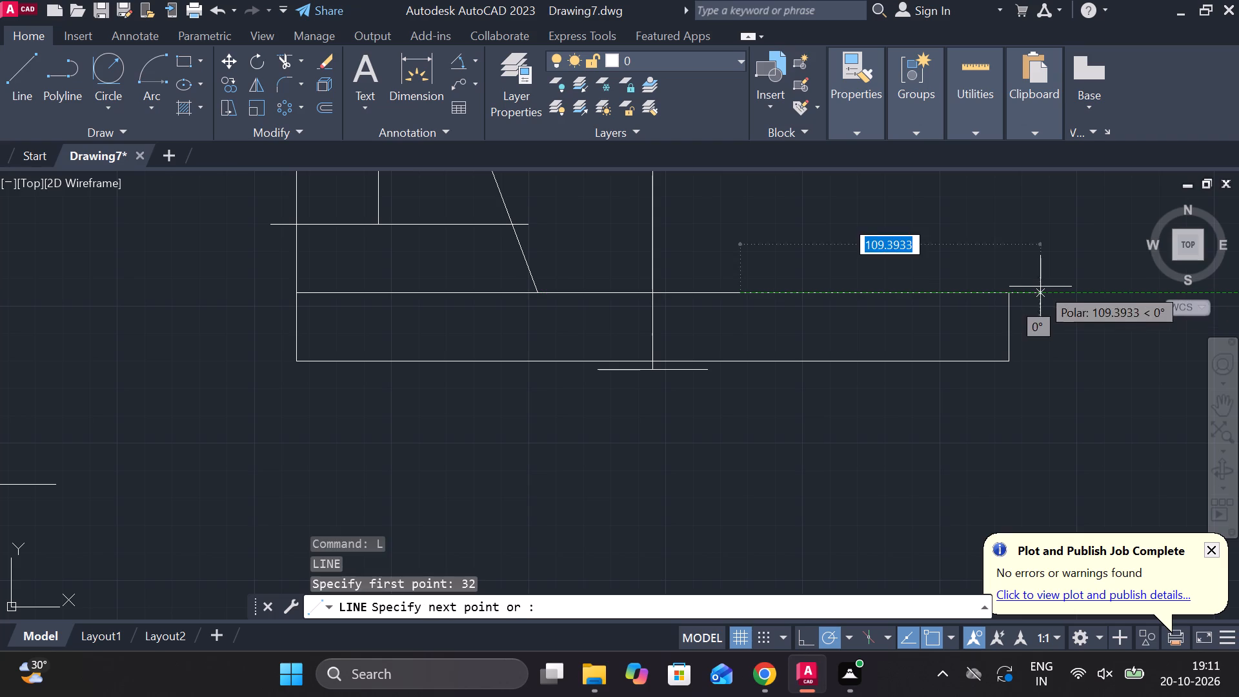
pyautogui.scroll(2, 761, 349)
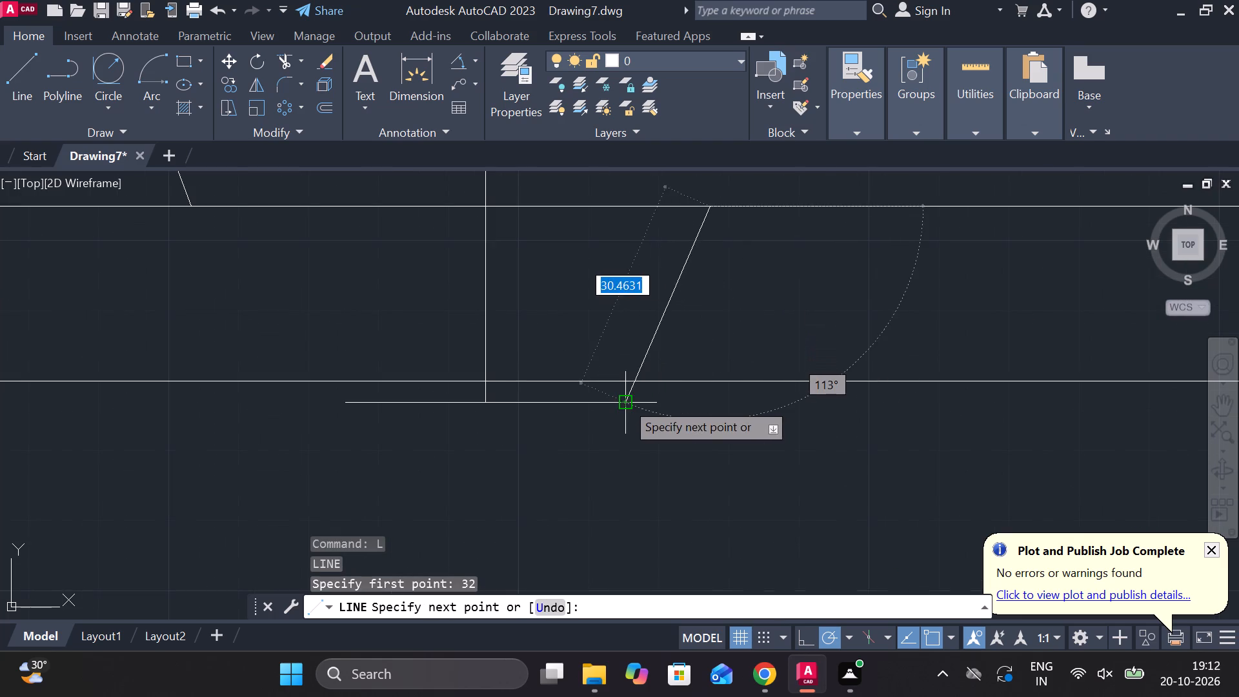
pyautogui.click(625, 401)
pyautogui.press('Escape')
# Mirror the slanted line about the middle vertical line, keeping the original.
pyautogui.moveTo(720, 422); pyautogui.dragTo(781, 473, button='middle')
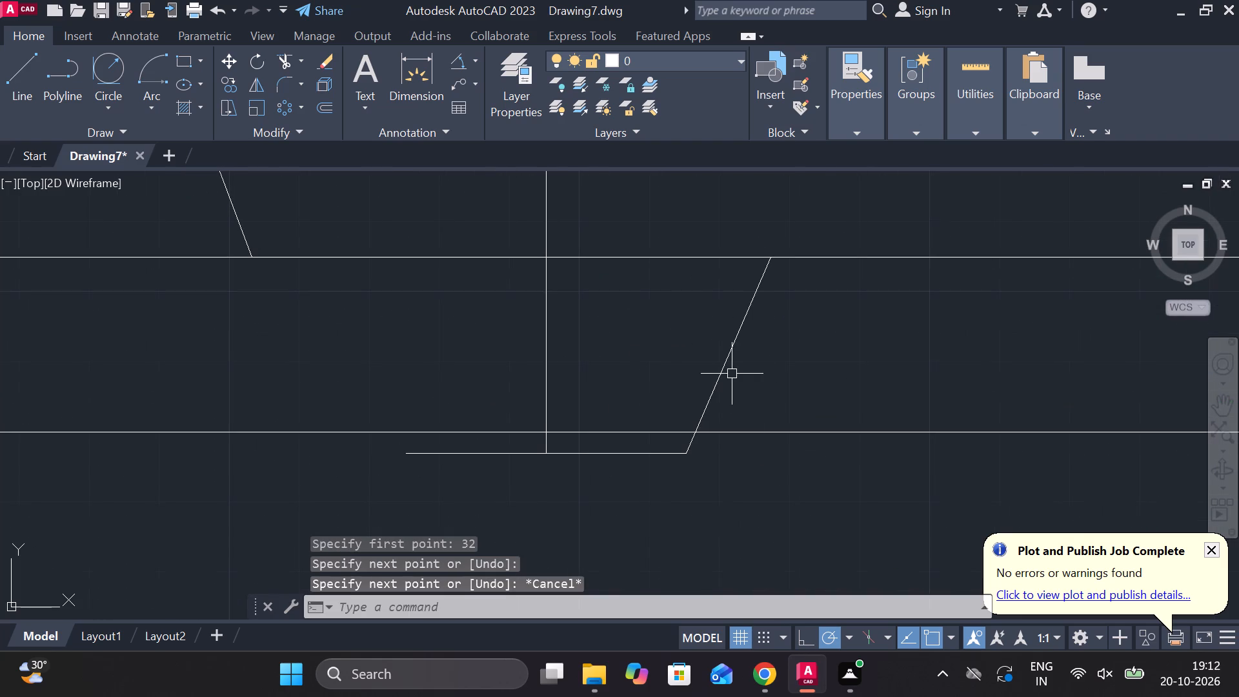
pyautogui.click(728, 370)
pyautogui.write('MI')
pyautogui.press('Return')
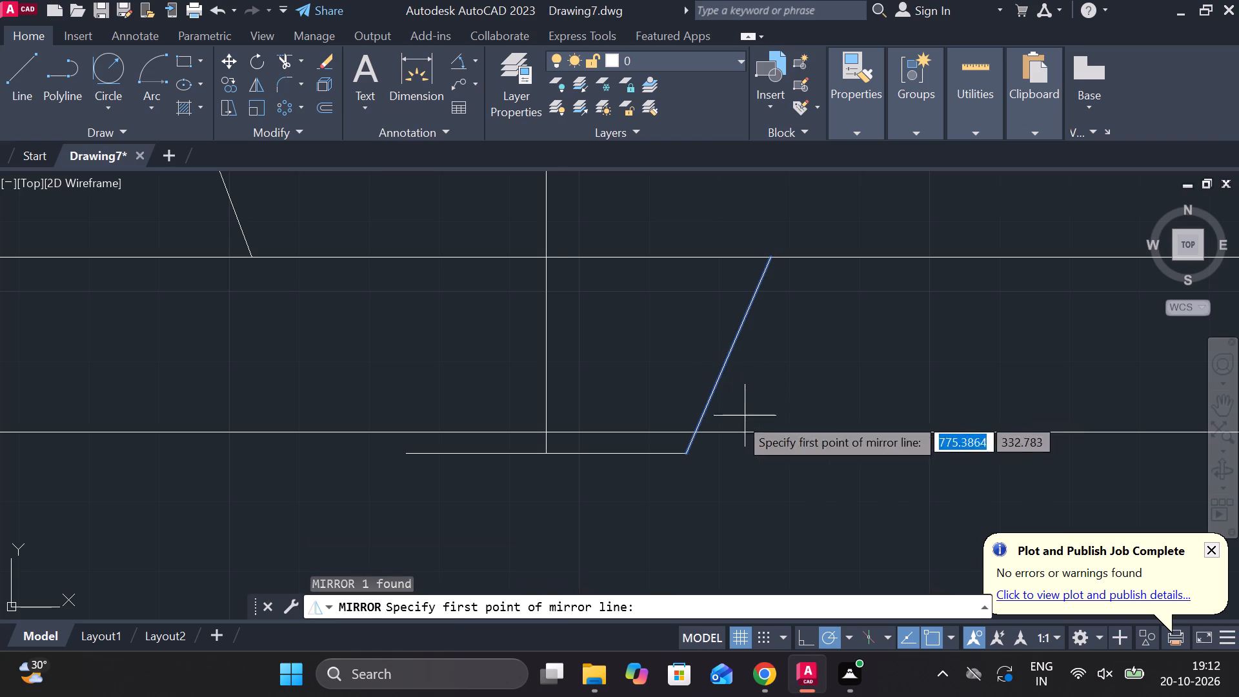
pyautogui.click(550, 456)
pyautogui.click(543, 253)
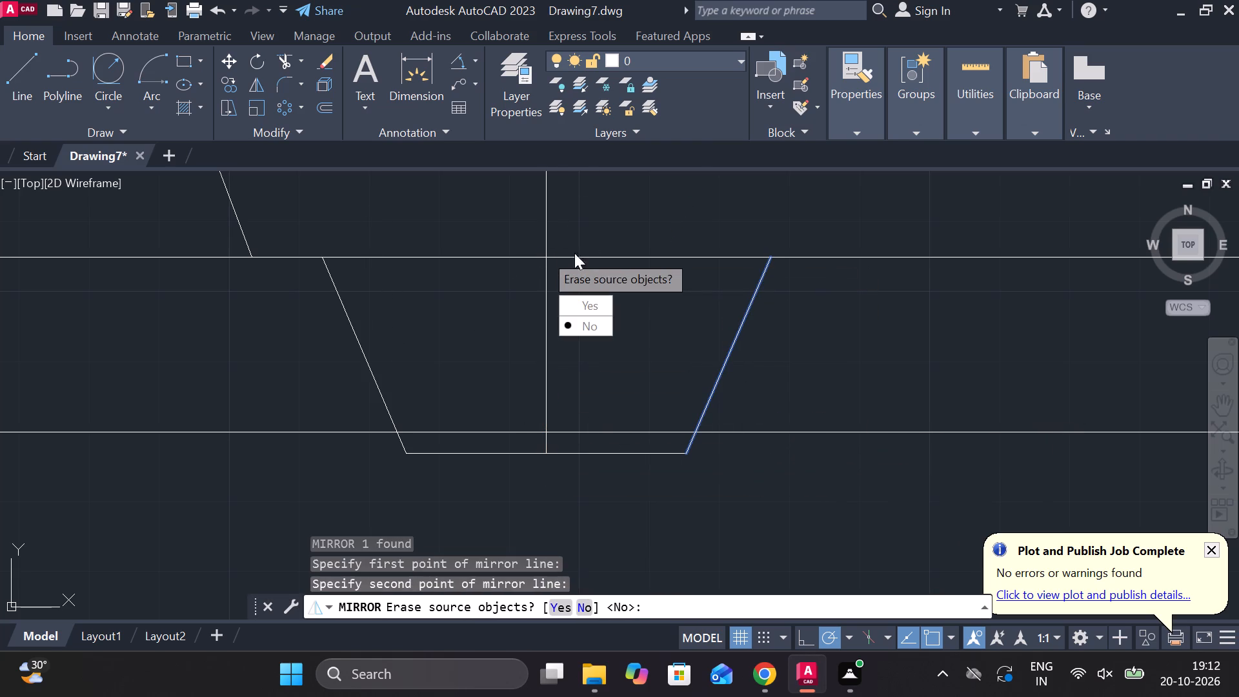
pyautogui.moveTo(602, 334); pyautogui.dragTo(543, 253)
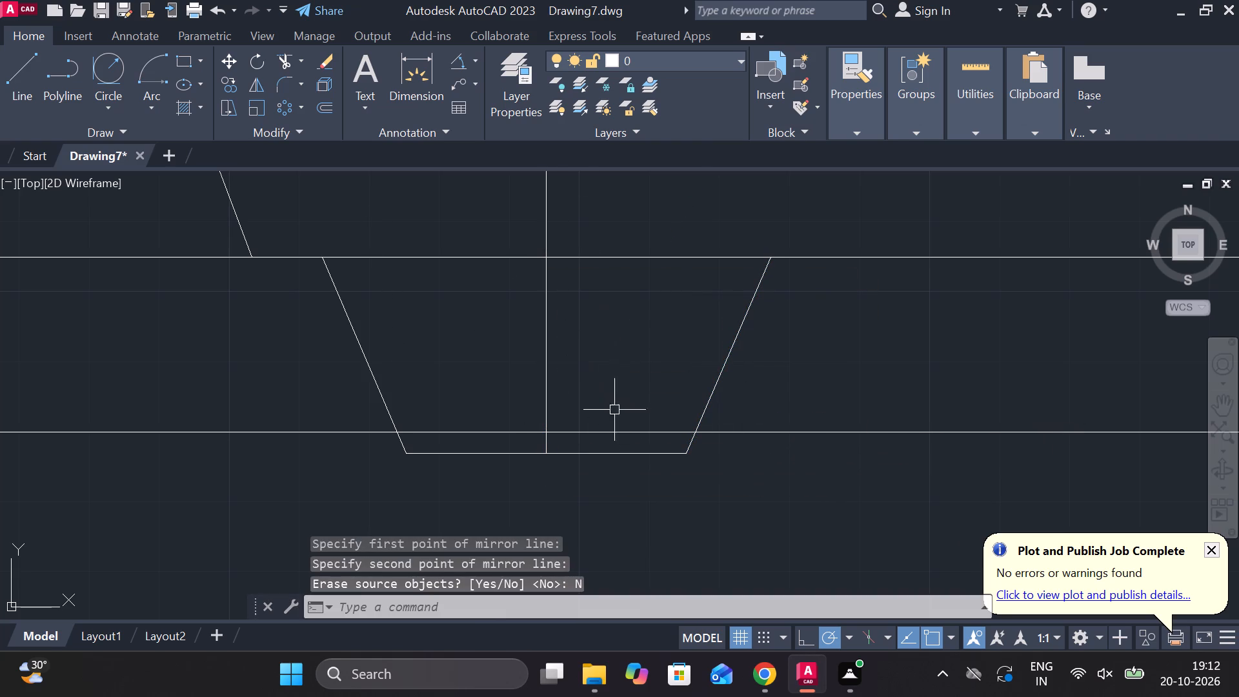
# Trim away the base's bottom edge between the two slanted lines.
pyautogui.moveTo(675, 502); pyautogui.dragTo(756, 500, button='middle')
pyautogui.write('TR')
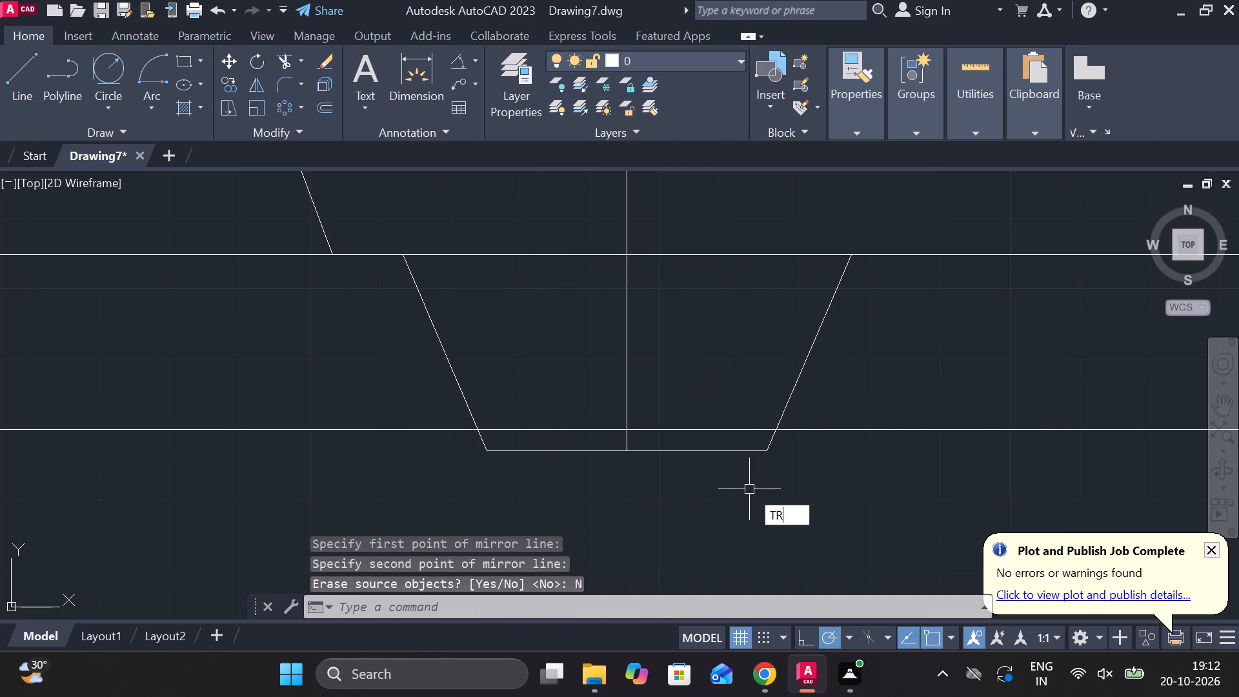
pyautogui.press('space')
pyautogui.click(700, 431)
pyautogui.click(614, 430)
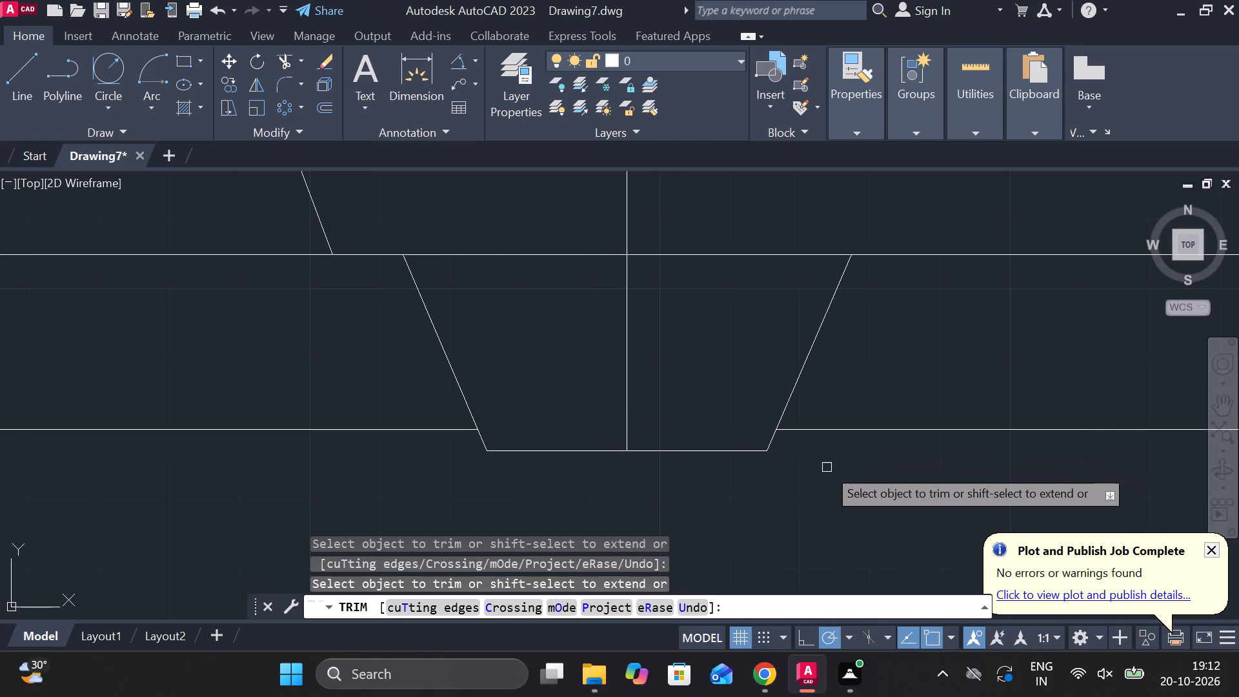
pyautogui.scroll(-2, 812, 462)
pyautogui.moveTo(812, 462); pyautogui.dragTo(748, 419, button='middle')
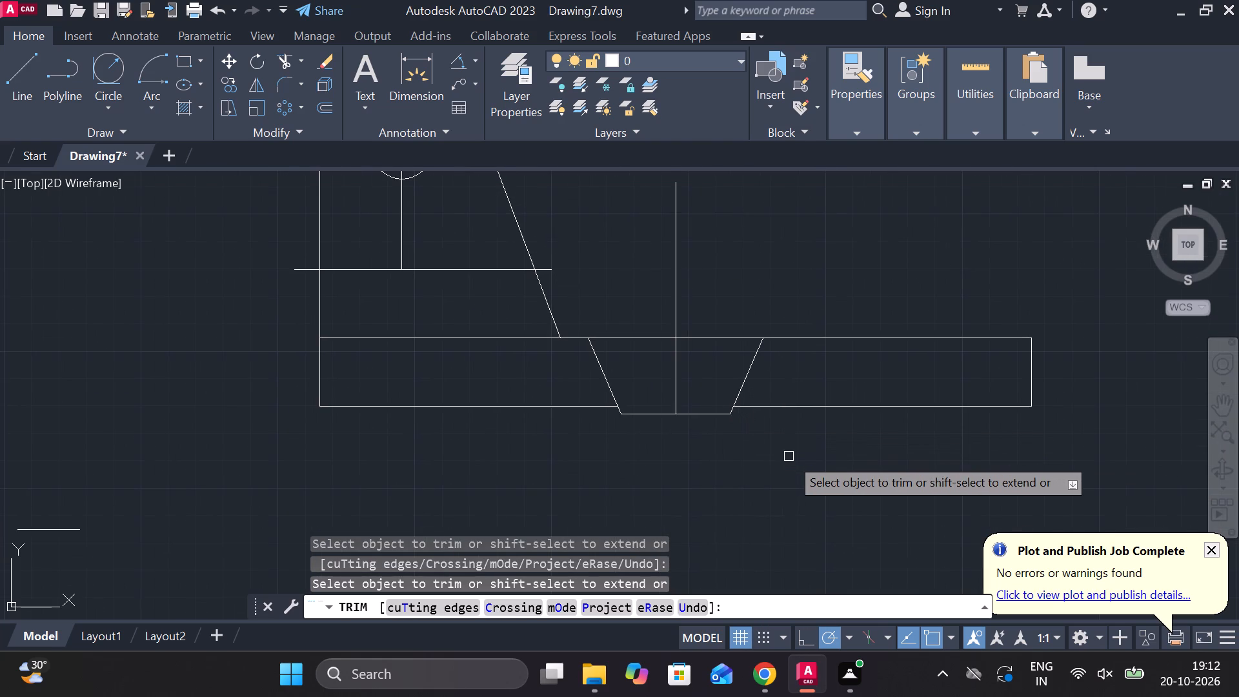
pyautogui.press('Escape')
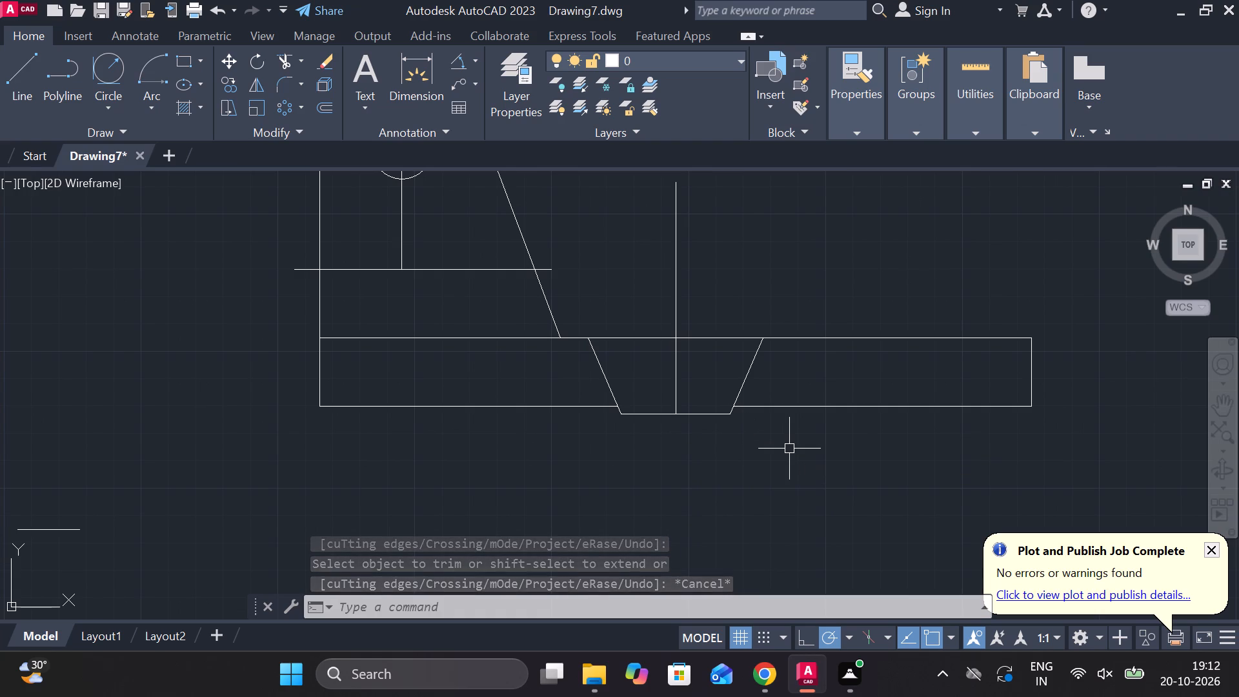
# Offset the right-hand segment of the base's bottom edge 8 downward.
pyautogui.click(795, 410)
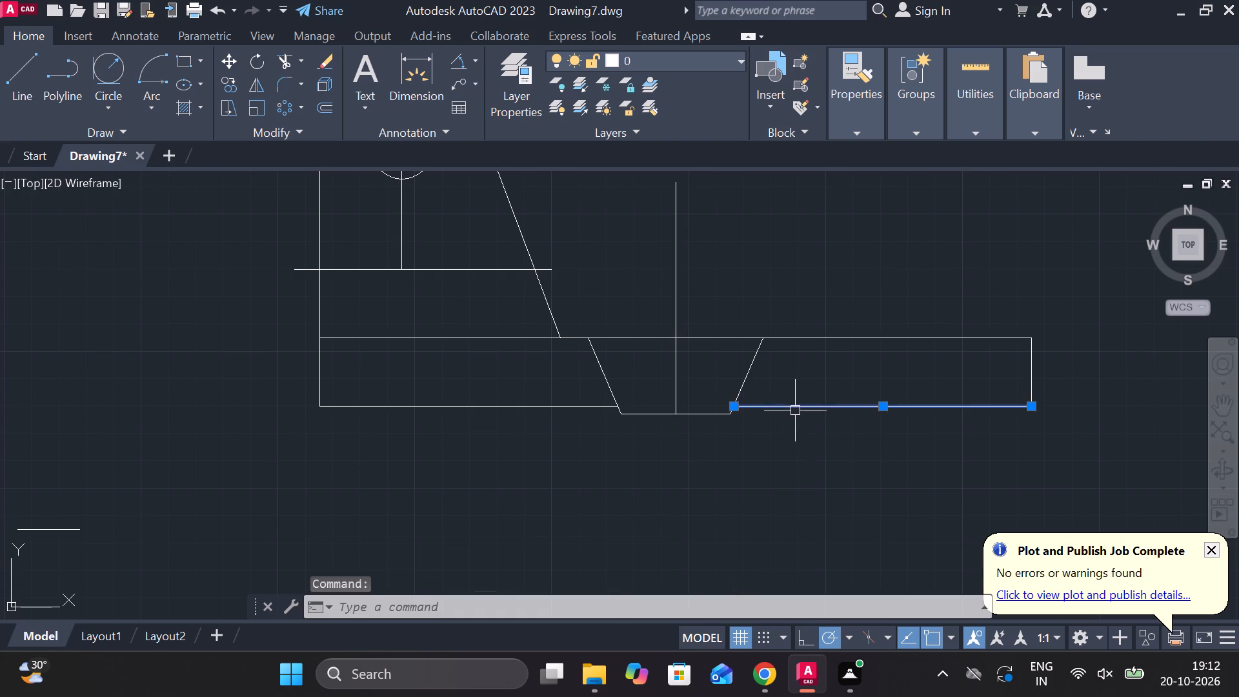
pyautogui.press('o')
pyautogui.press('Return')
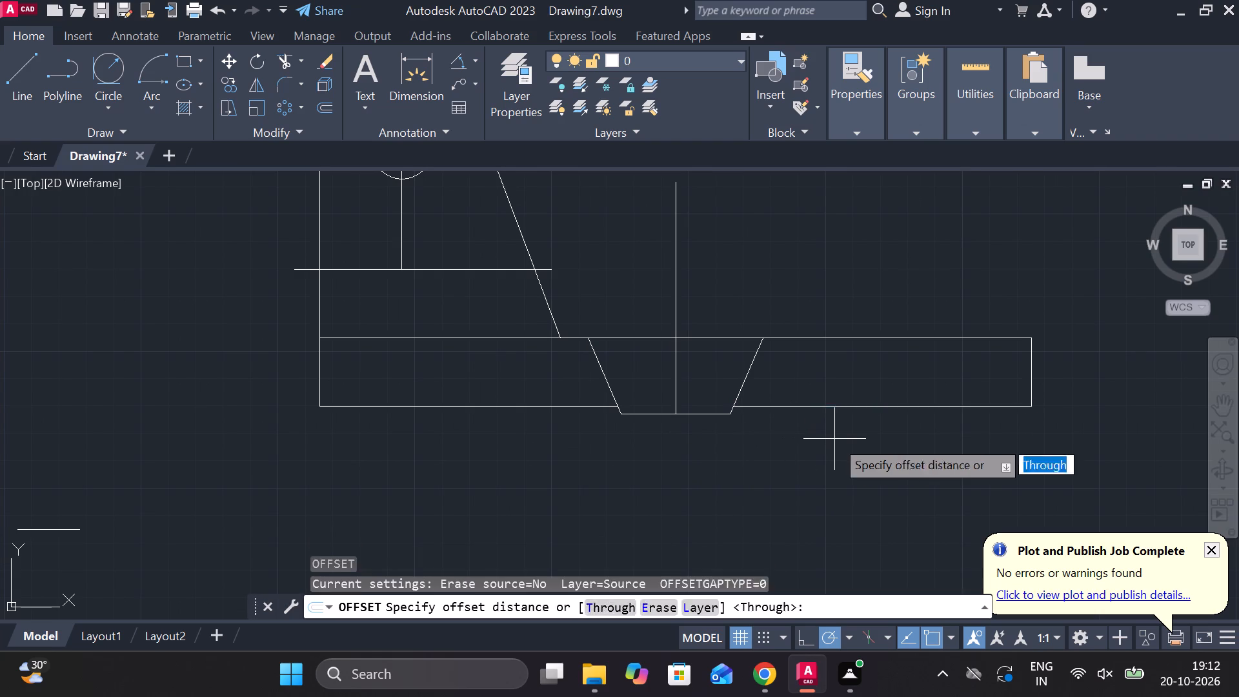
pyautogui.press('Return')
pyautogui.press('6')
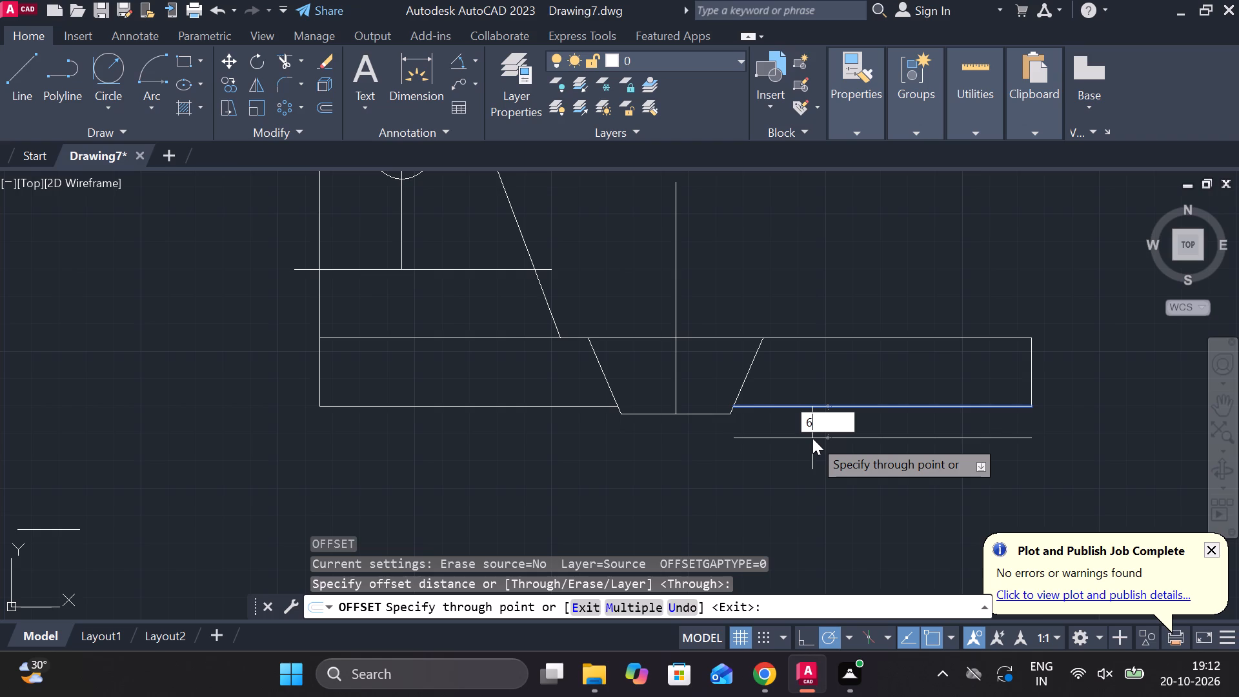
pyautogui.press('BackSpace')
pyautogui.press('8')
pyautogui.press('Return')
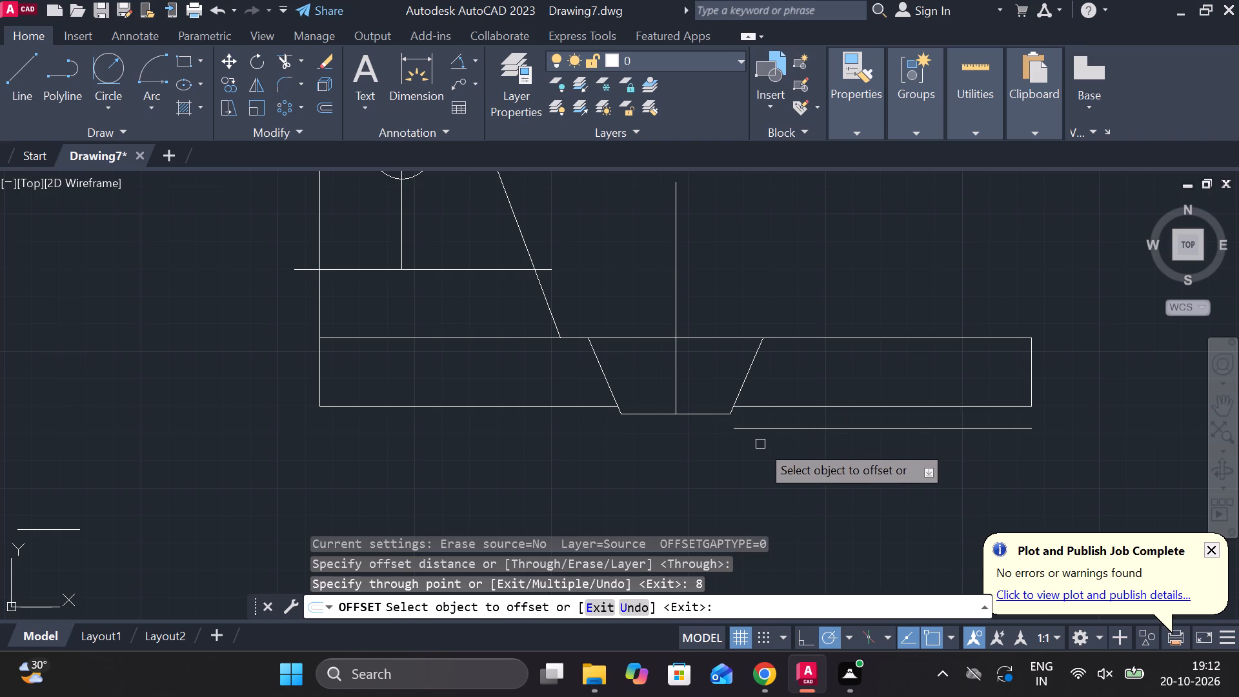
pyautogui.moveTo(737, 441); pyautogui.dragTo(748, 447, button='middle')
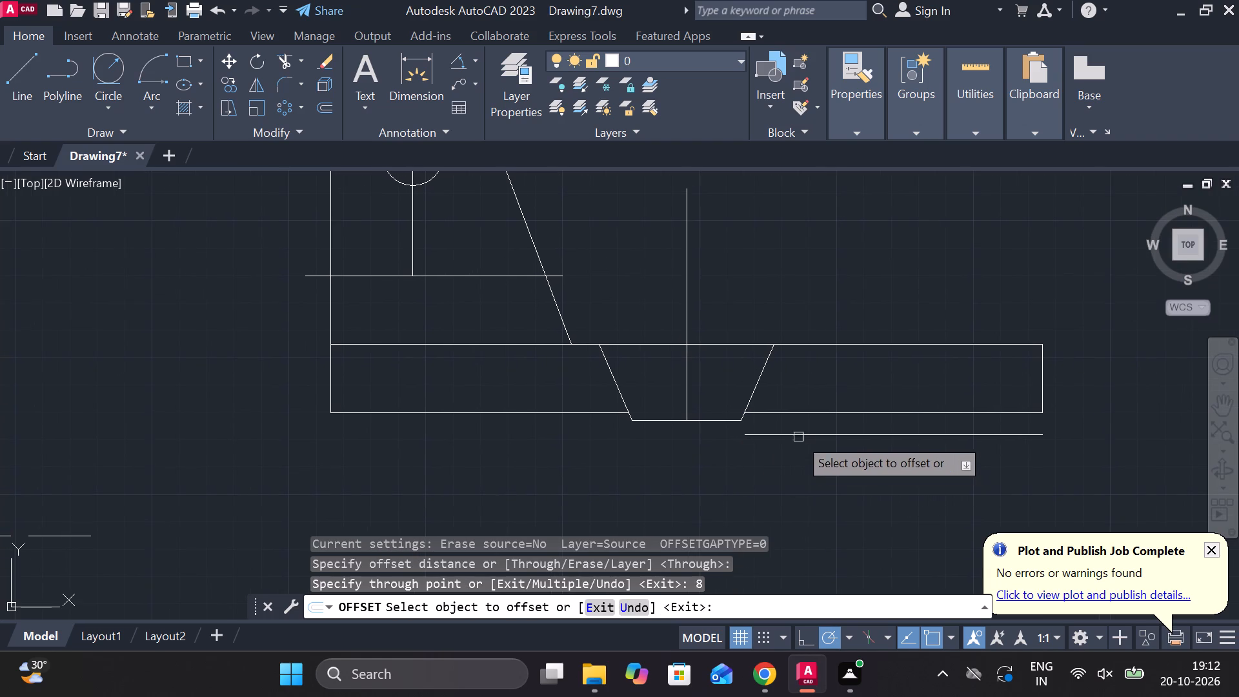
pyautogui.press('Escape')
# Lengthen the offset line from its left end to a point past the base's left edge.
pyautogui.click(792, 435)
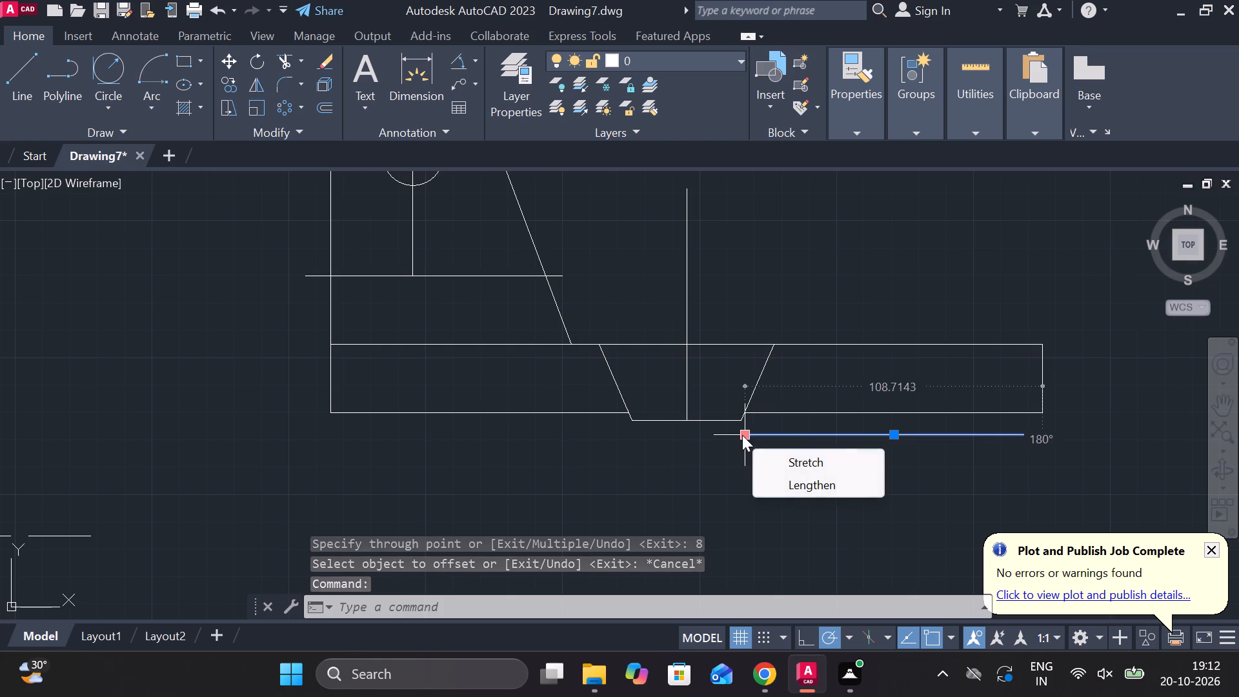
pyautogui.click(821, 485)
pyautogui.click(301, 435)
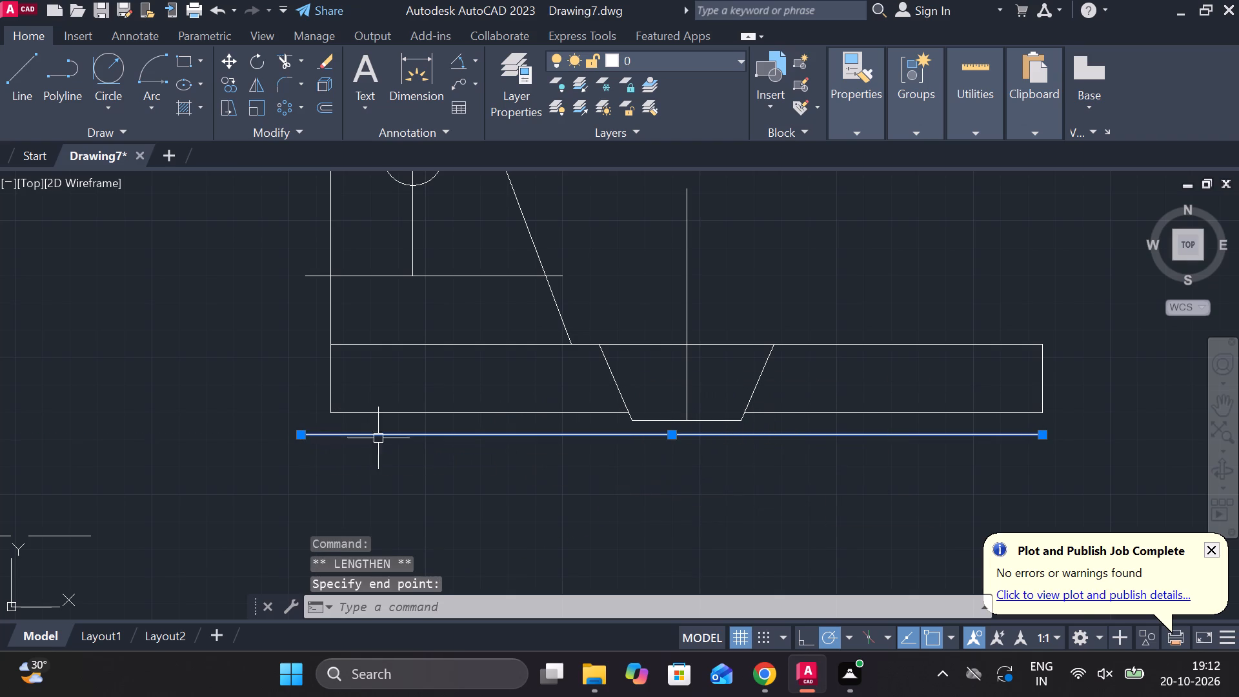
pyautogui.press('Escape')
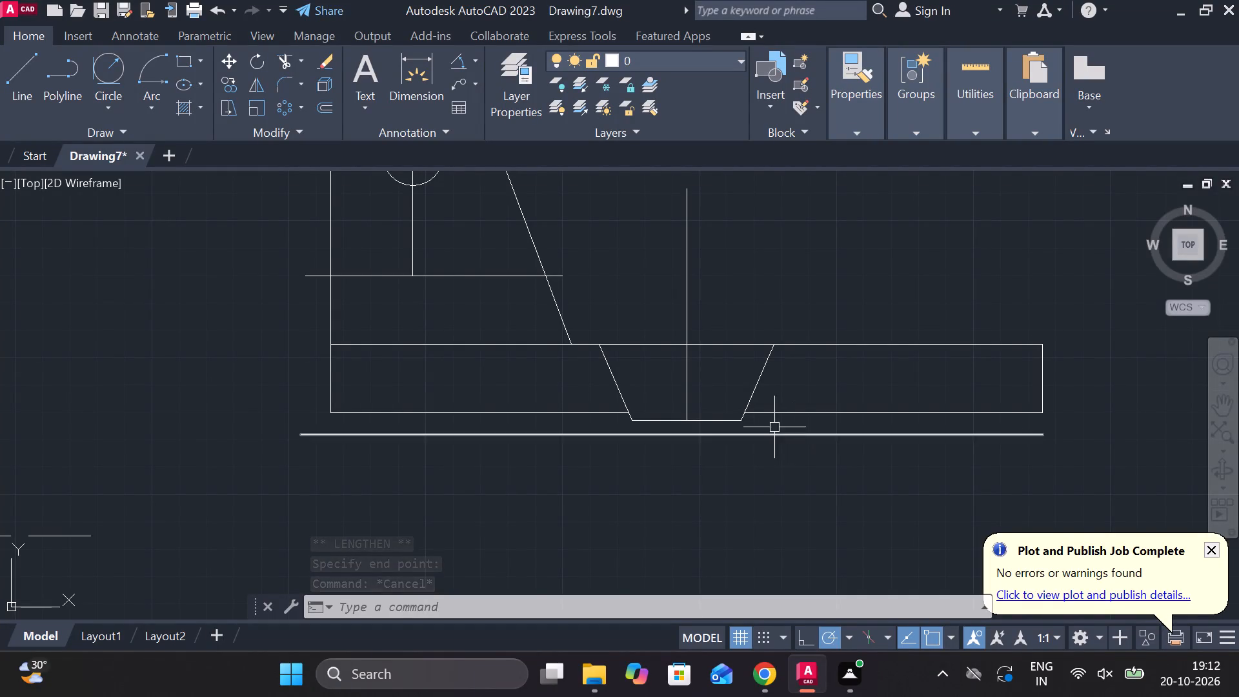
# Draw a short vertical line from the midpoint of the tapered section's bottom edge down to the long offset line.
pyautogui.scroll(2, 730, 447)
pyautogui.click(619, 355)
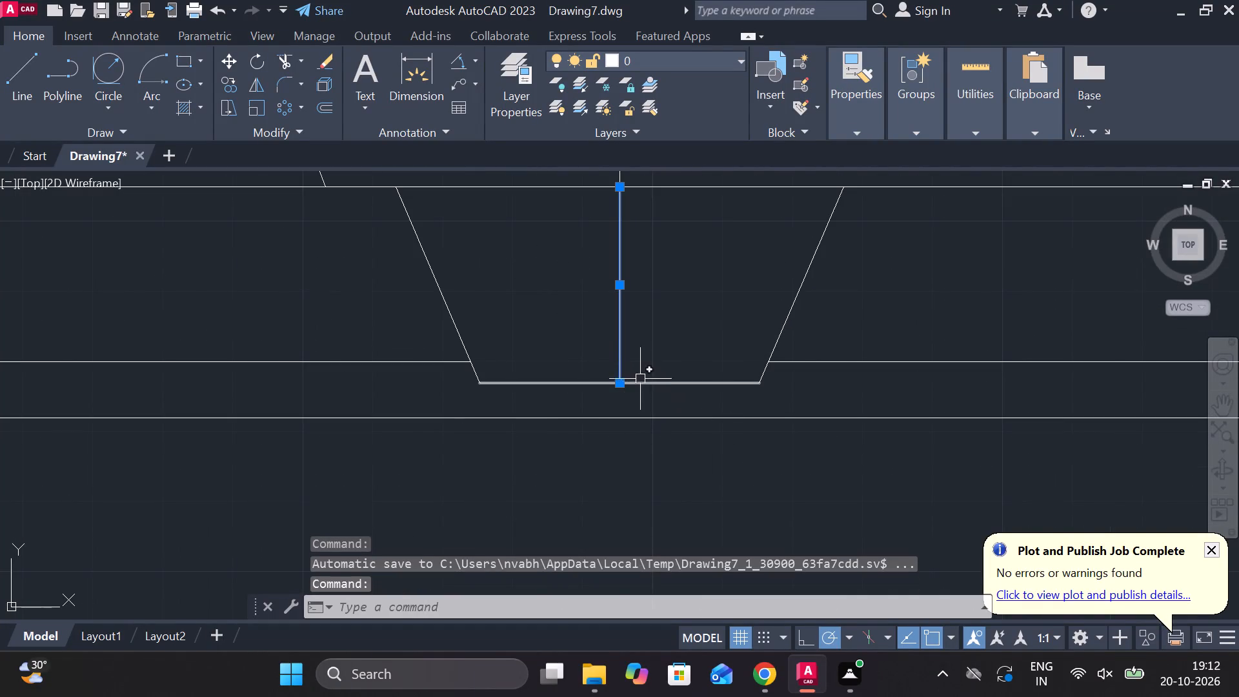
pyautogui.press('Escape')
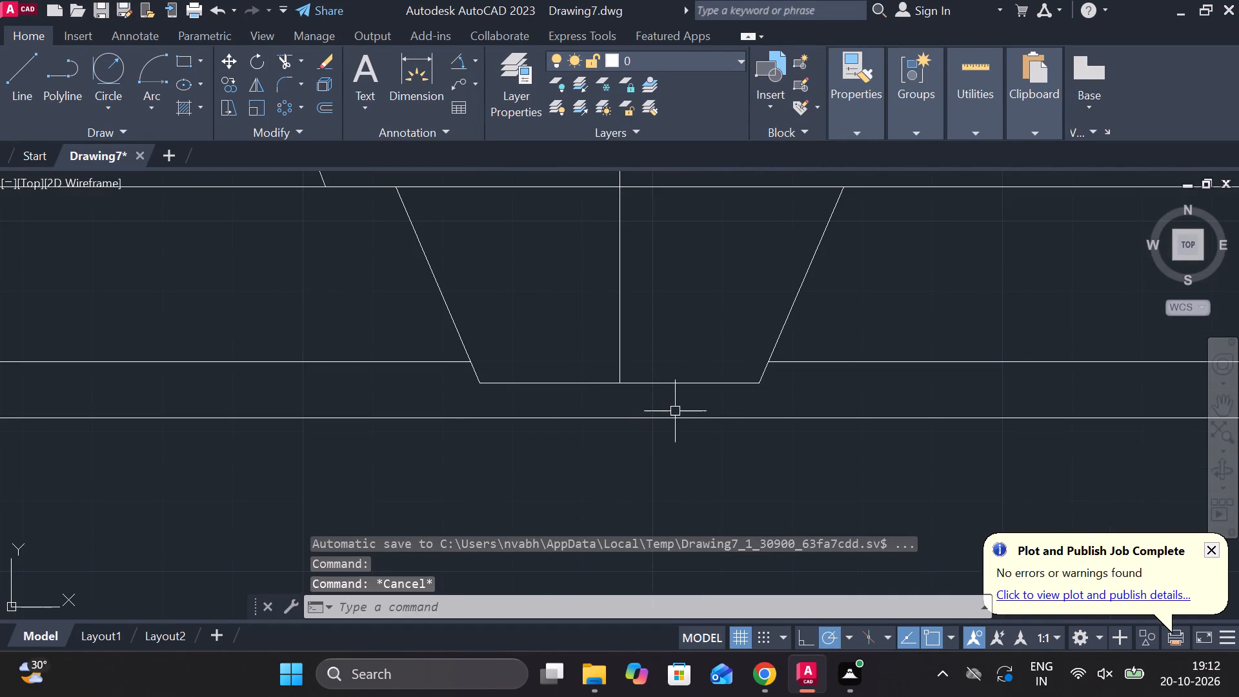
pyautogui.press('l')
pyautogui.press('Return')
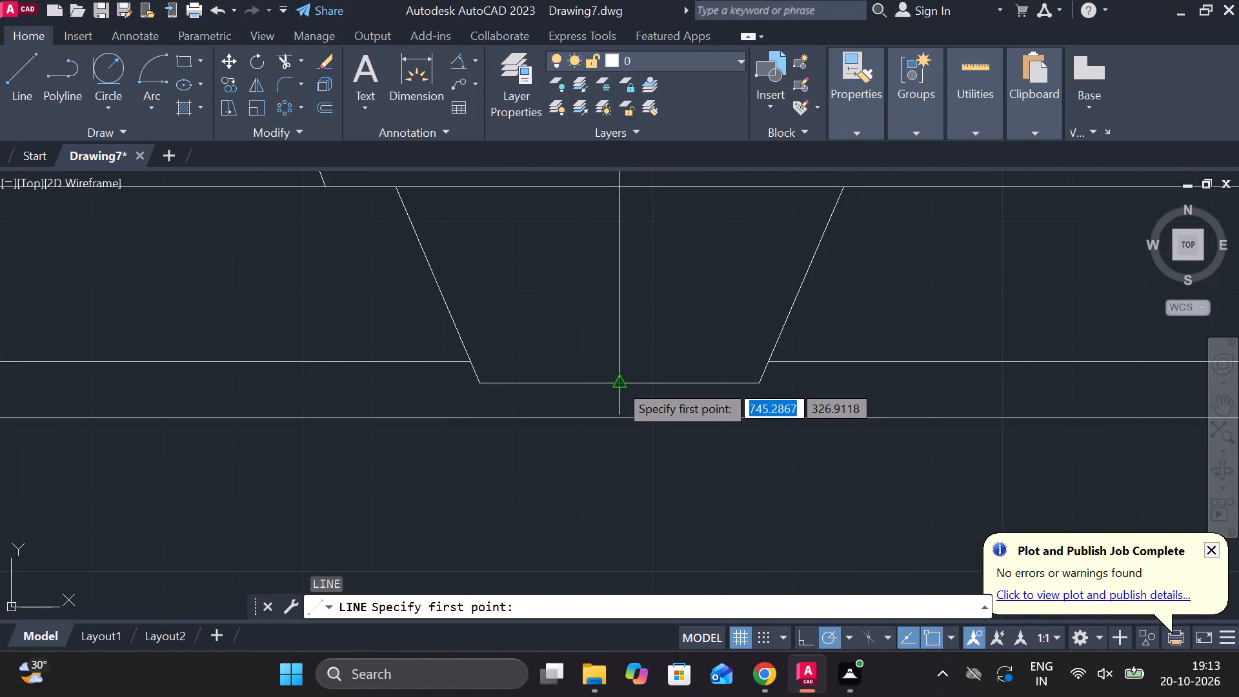
pyautogui.click(618, 383)
pyautogui.click(619, 419)
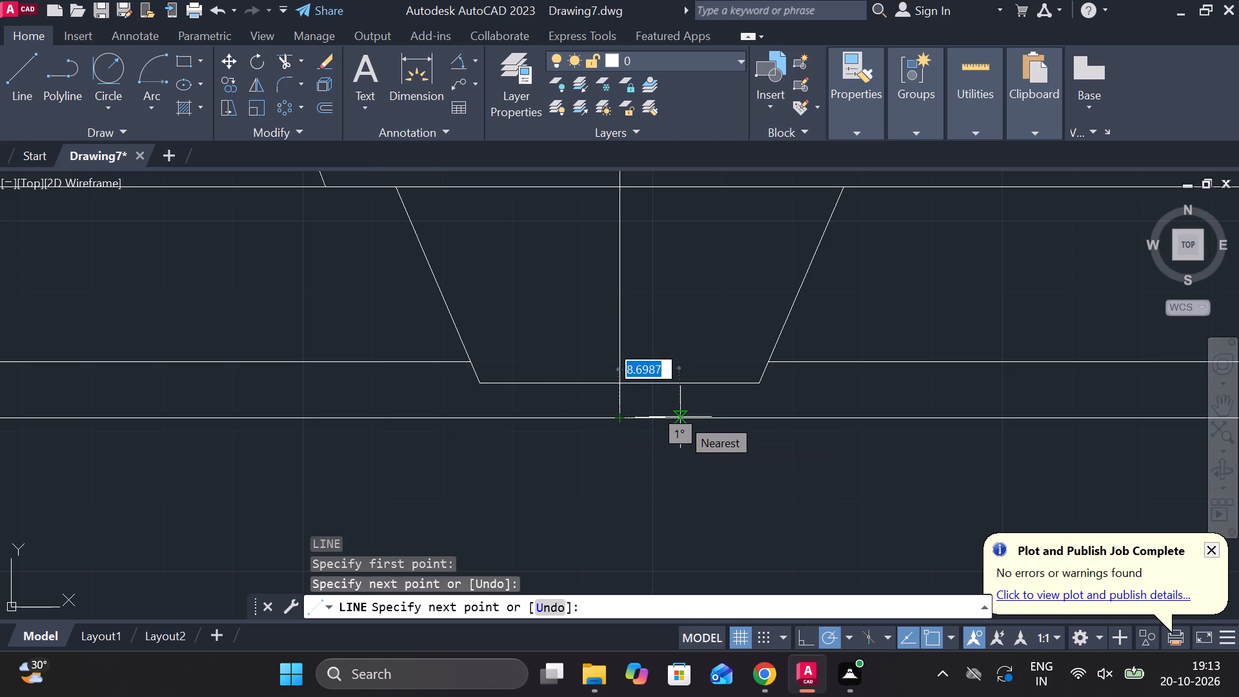
pyautogui.press('Escape')
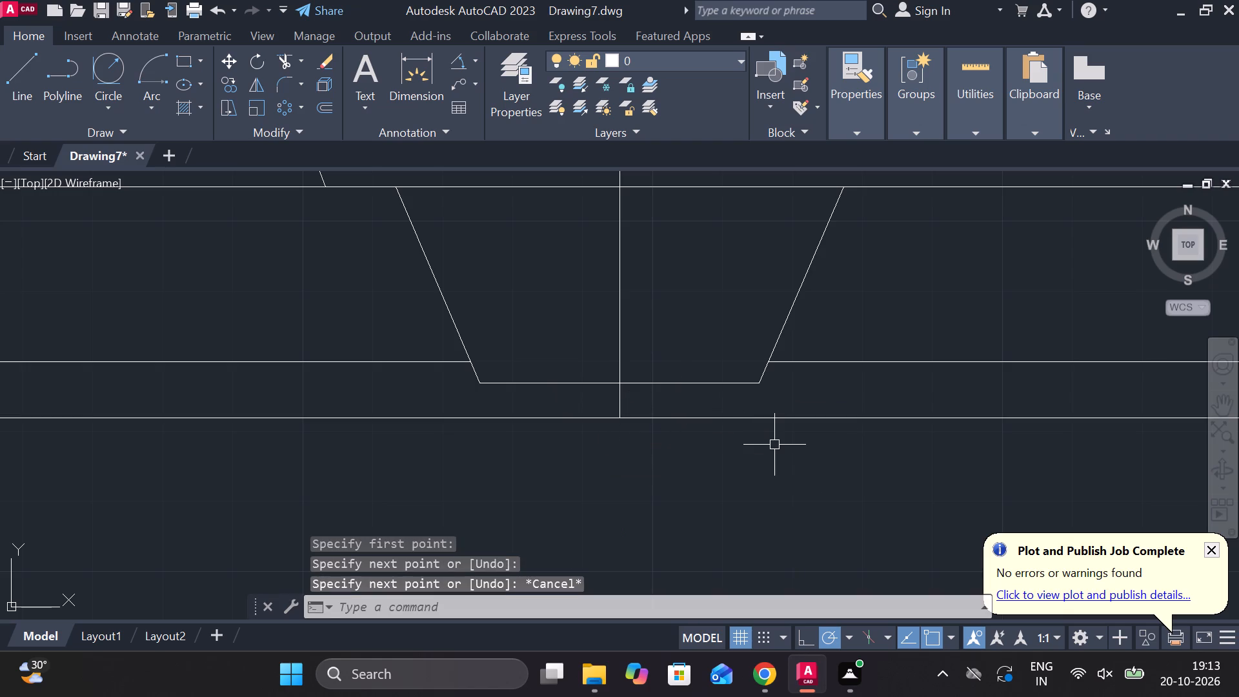
# Offset the short vertical line 18 to the right and 18 to the left.
pyautogui.click(620, 398)
pyautogui.press('o')
pyautogui.press('Return')
pyautogui.press('Return')
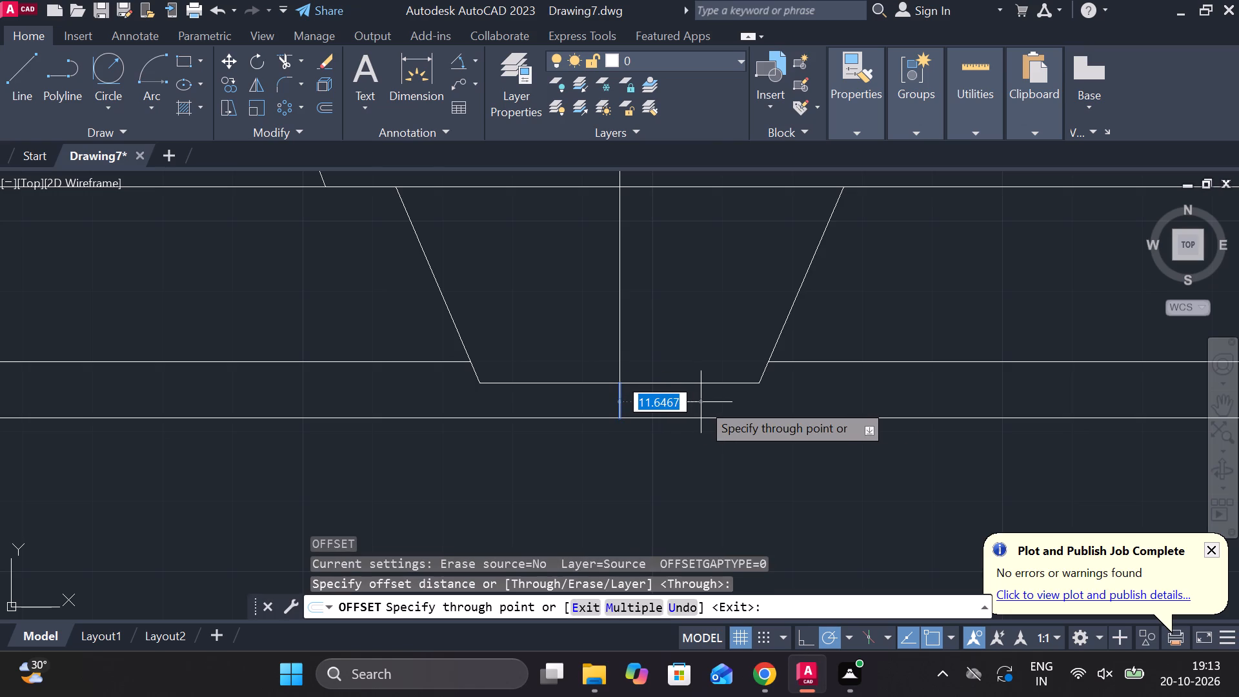
pyautogui.write('18')
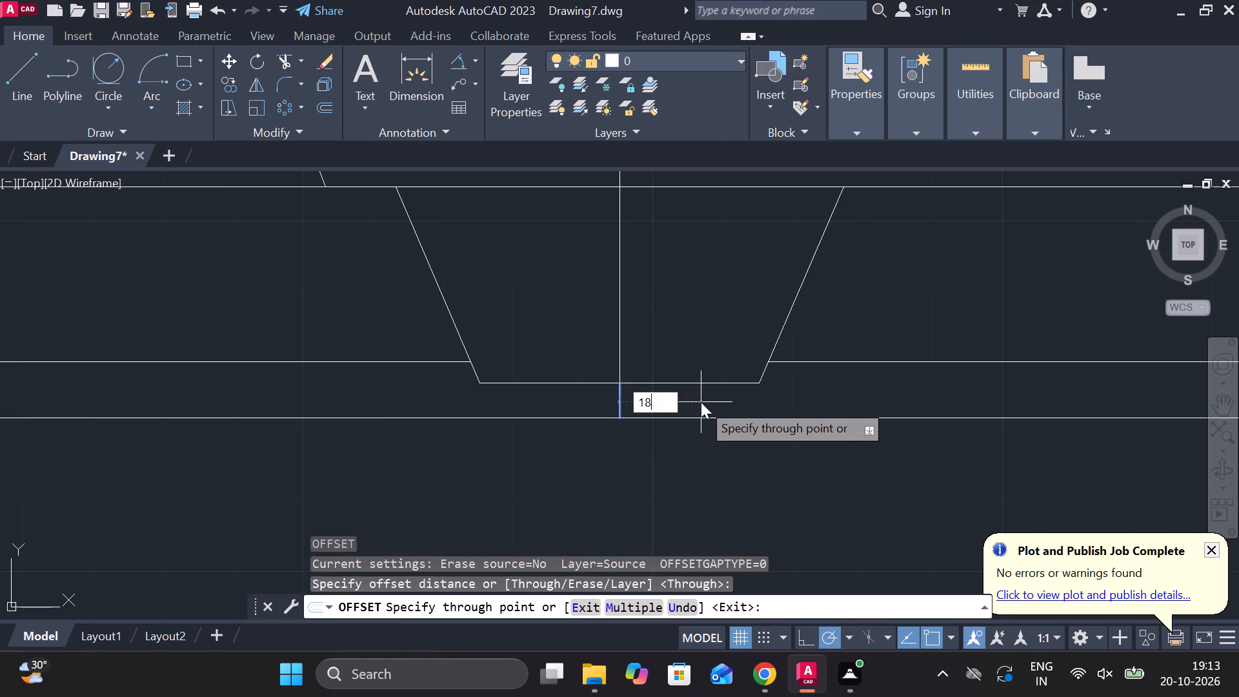
pyautogui.press('space')
pyautogui.click(616, 401)
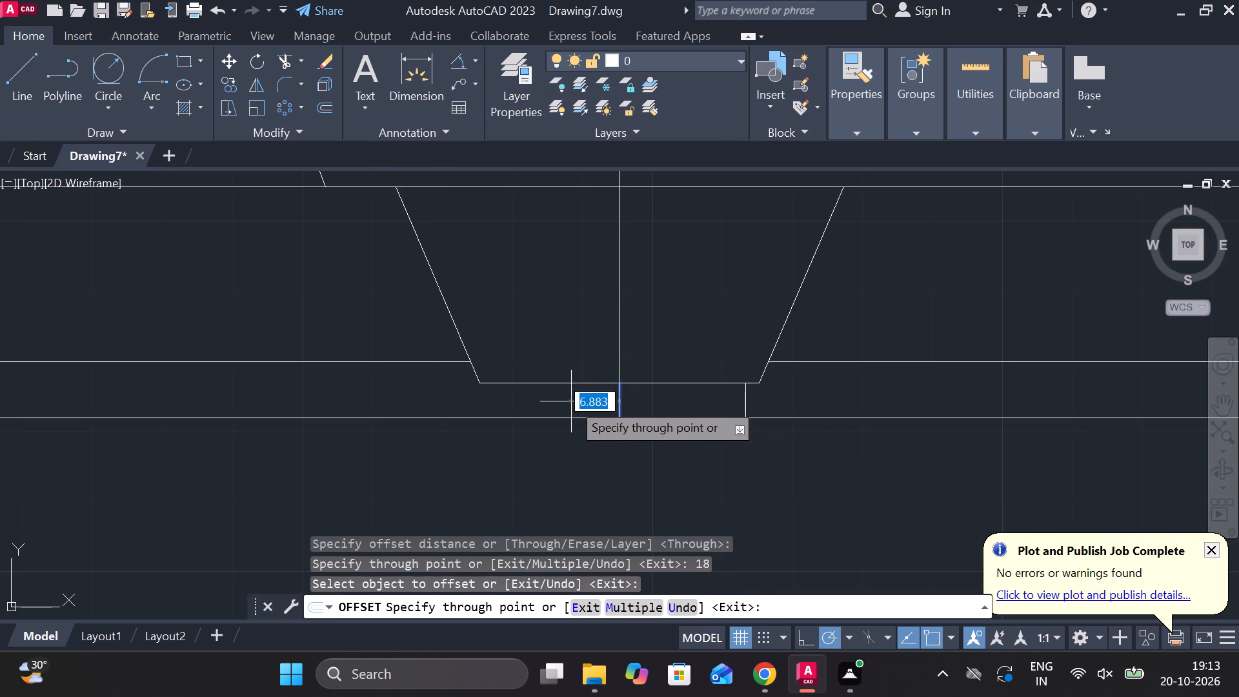
pyautogui.write('18')
pyautogui.press('Return')
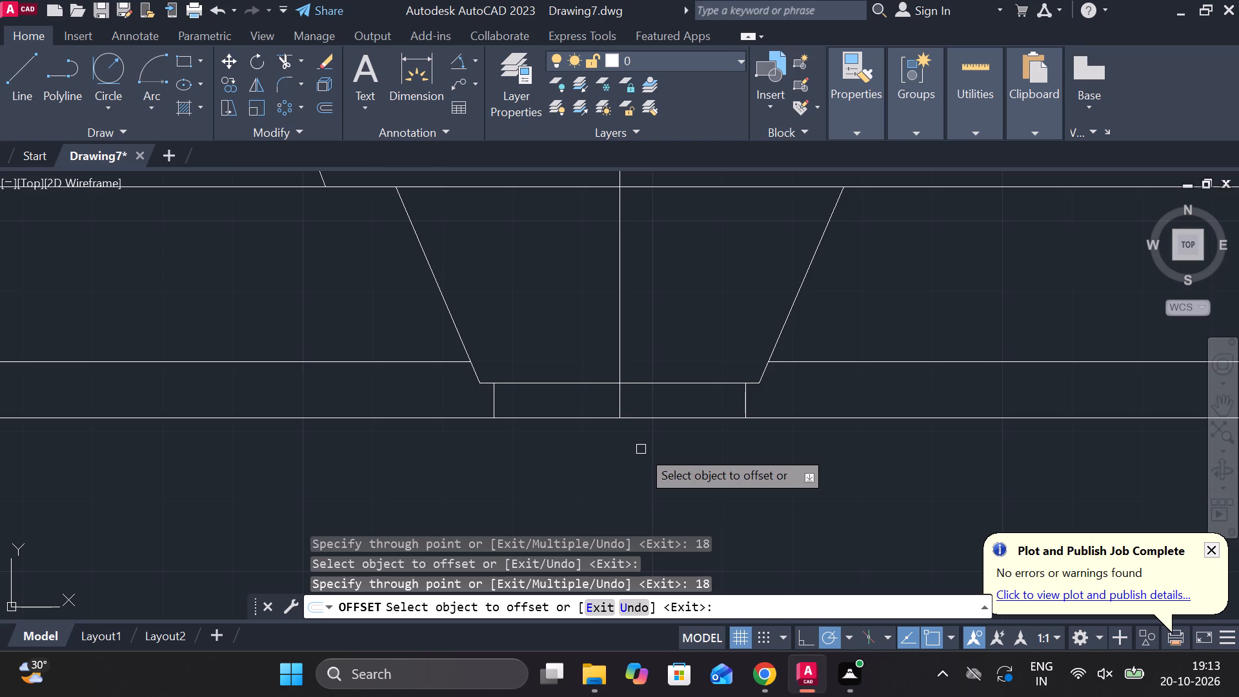
# Offset the long horizontal line below the base 30 downward.
pyautogui.moveTo(627, 450); pyautogui.dragTo(619, 438, button='middle')
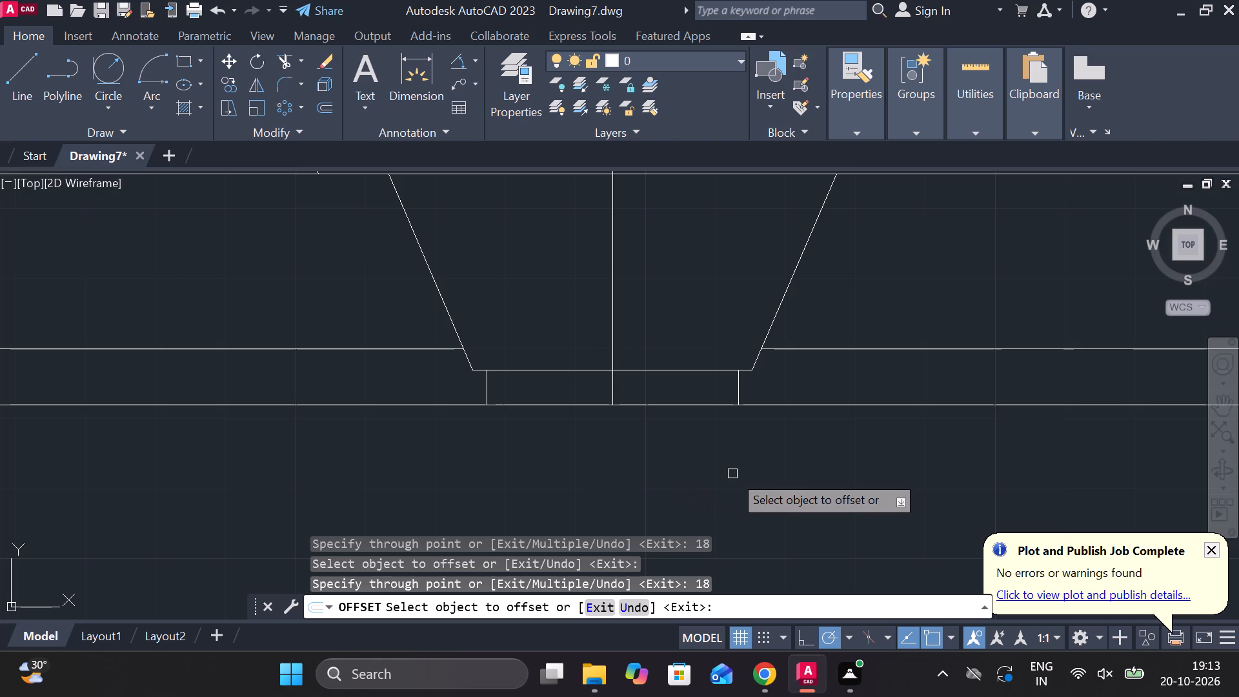
pyautogui.press('Escape')
pyautogui.click(759, 407)
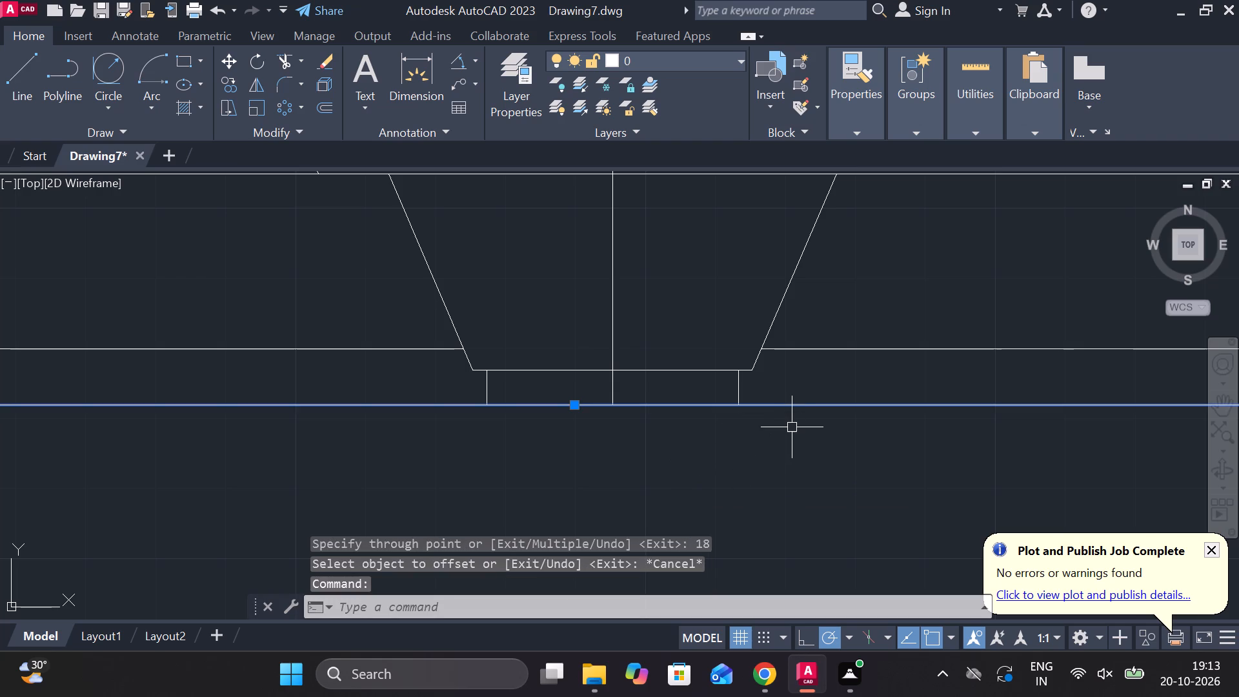
pyautogui.press('o')
pyautogui.press('Return')
pyautogui.press('Return')
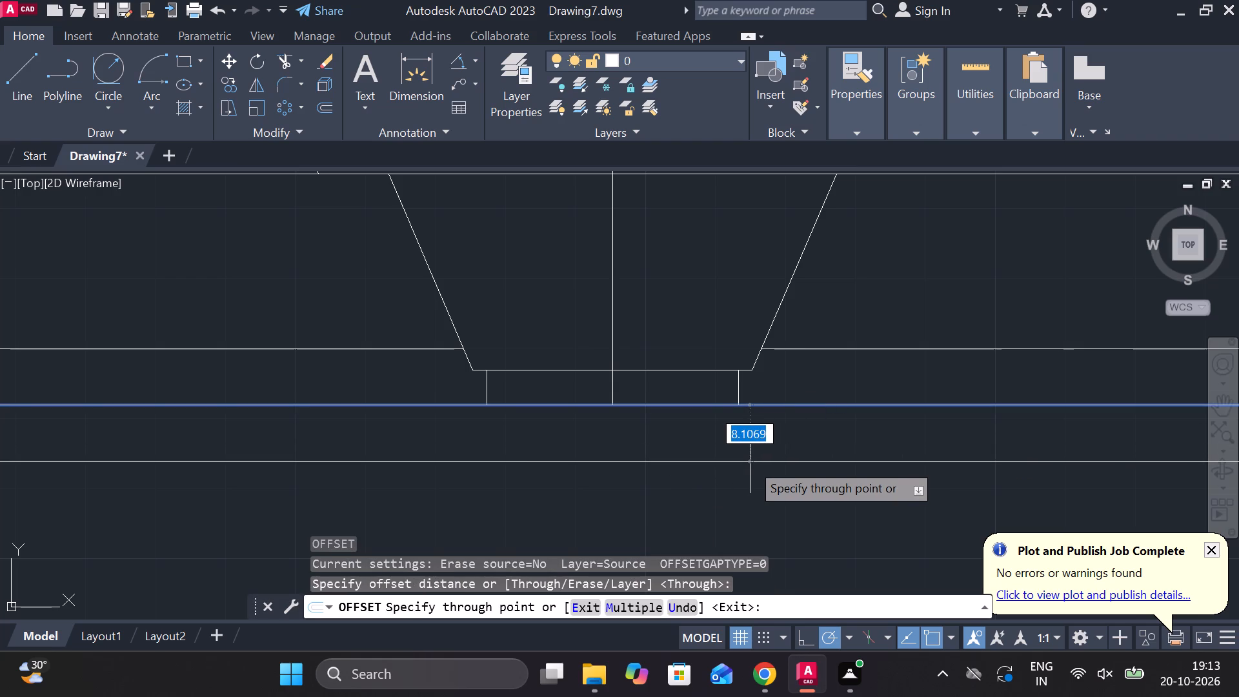
pyautogui.write('30')
pyautogui.press('Return')
pyautogui.scroll(-2, 750, 463)
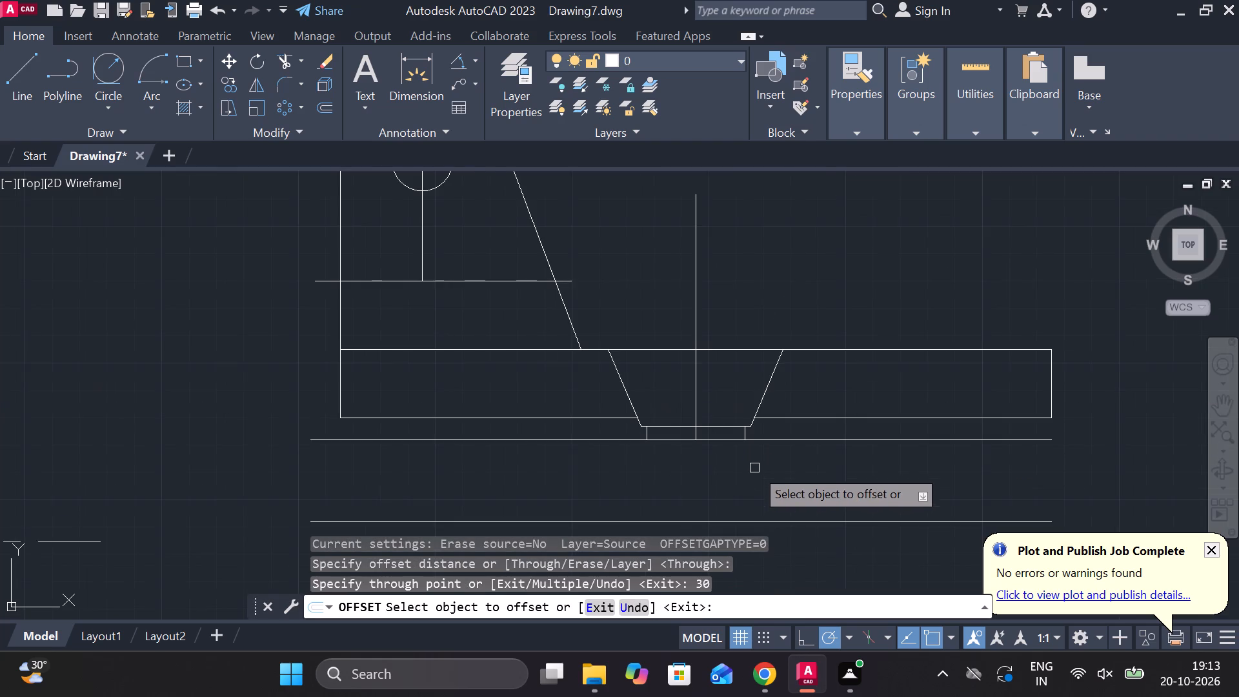
pyautogui.moveTo(752, 473); pyautogui.dragTo(731, 410, button='middle')
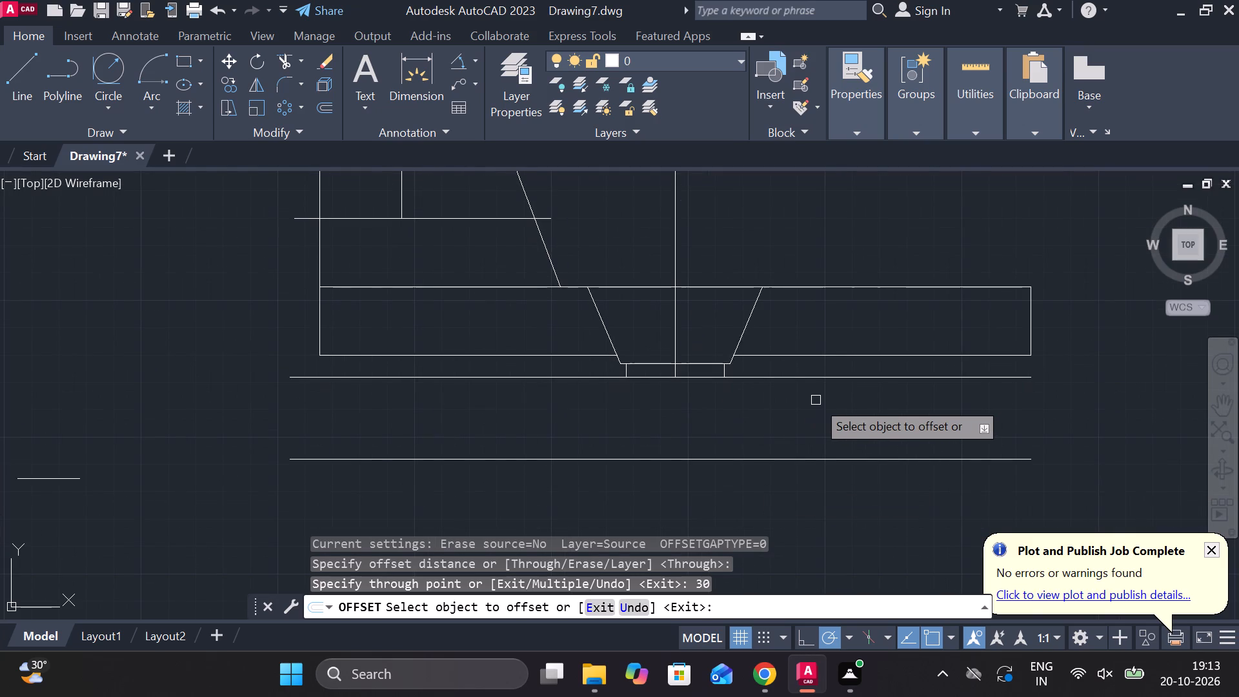
pyautogui.press('Escape')
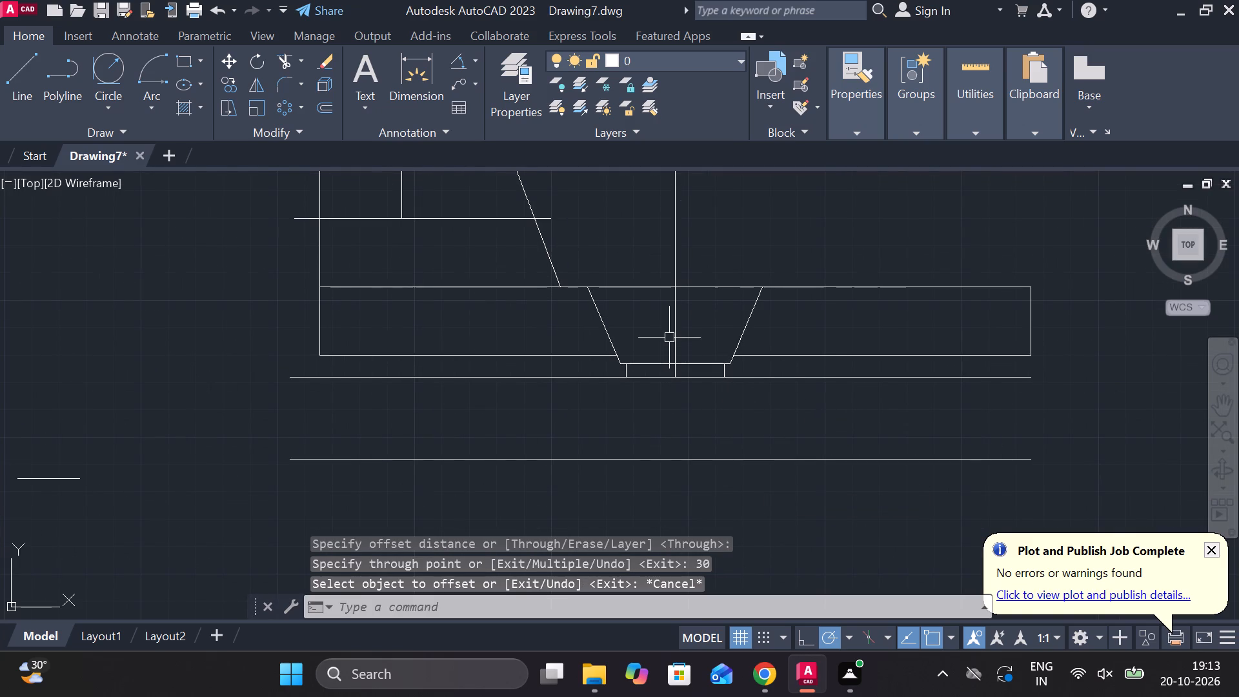
# Stretch the lower end of the short central vertical line down about 32, just past the lowest horizontal line.
pyautogui.click(673, 336)
pyautogui.scroll(2, 677, 348)
pyautogui.press('Escape')
pyautogui.click(670, 408)
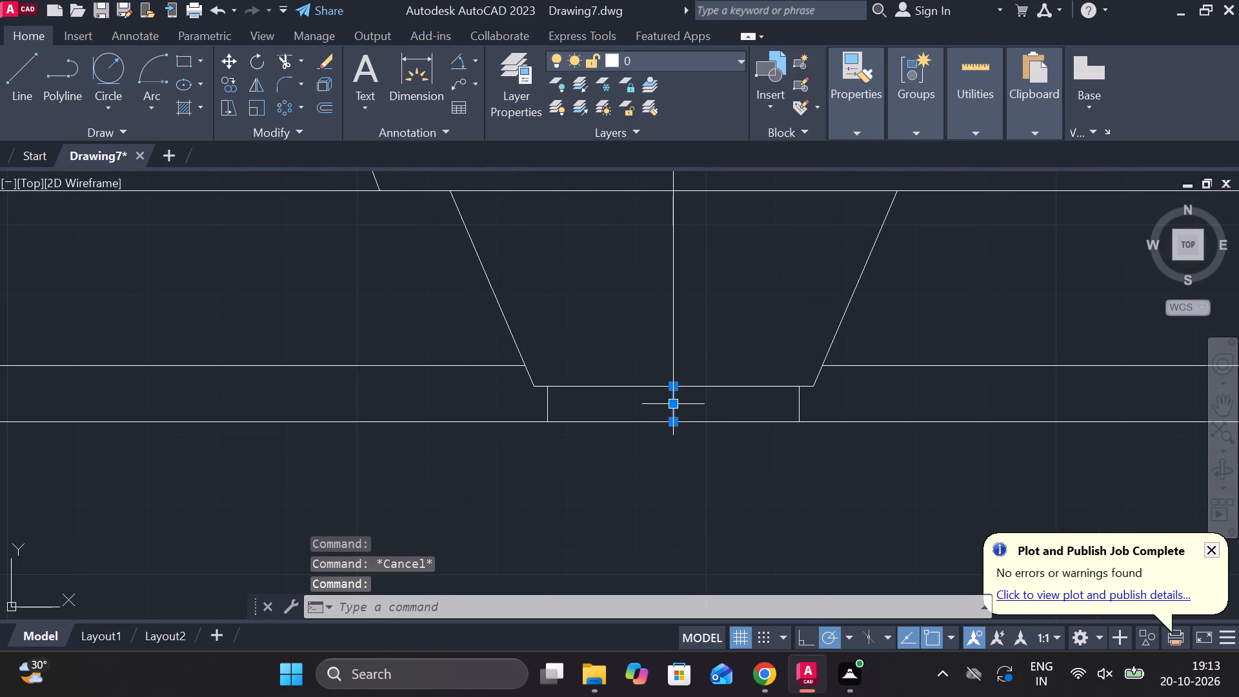
pyautogui.click(676, 423)
pyautogui.moveTo(679, 468); pyautogui.dragTo(680, 367, button='middle')
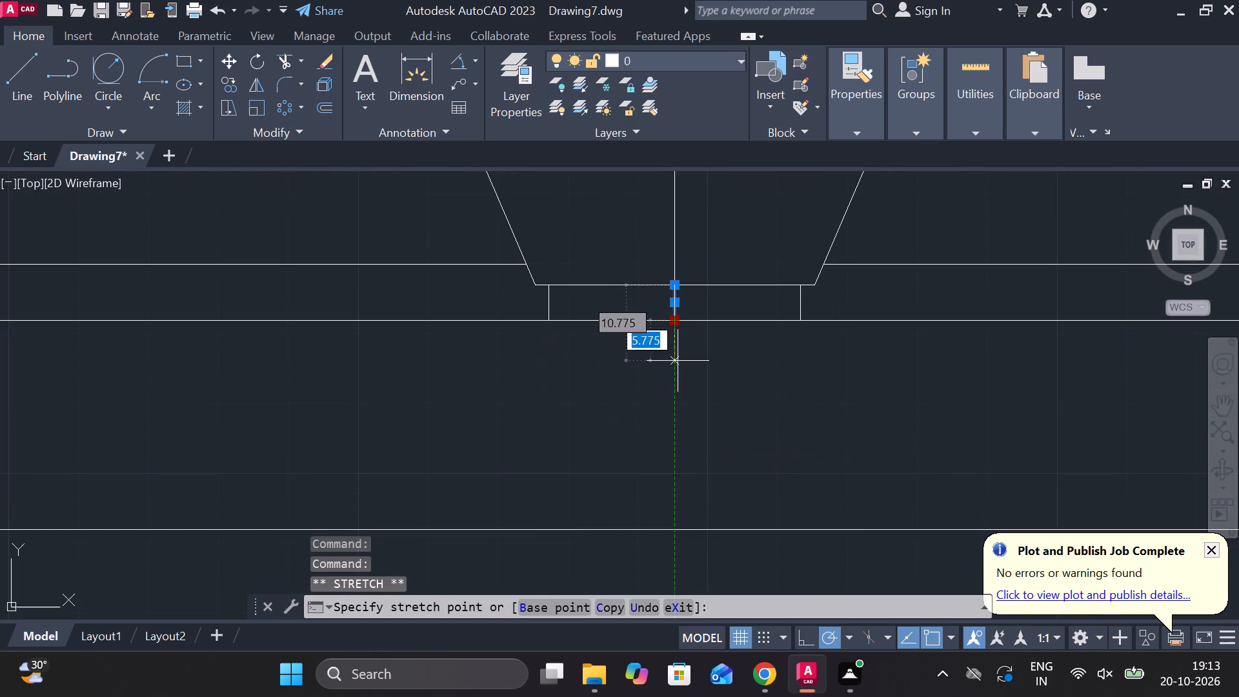
pyautogui.moveTo(692, 515); pyautogui.dragTo(681, 396, button='middle')
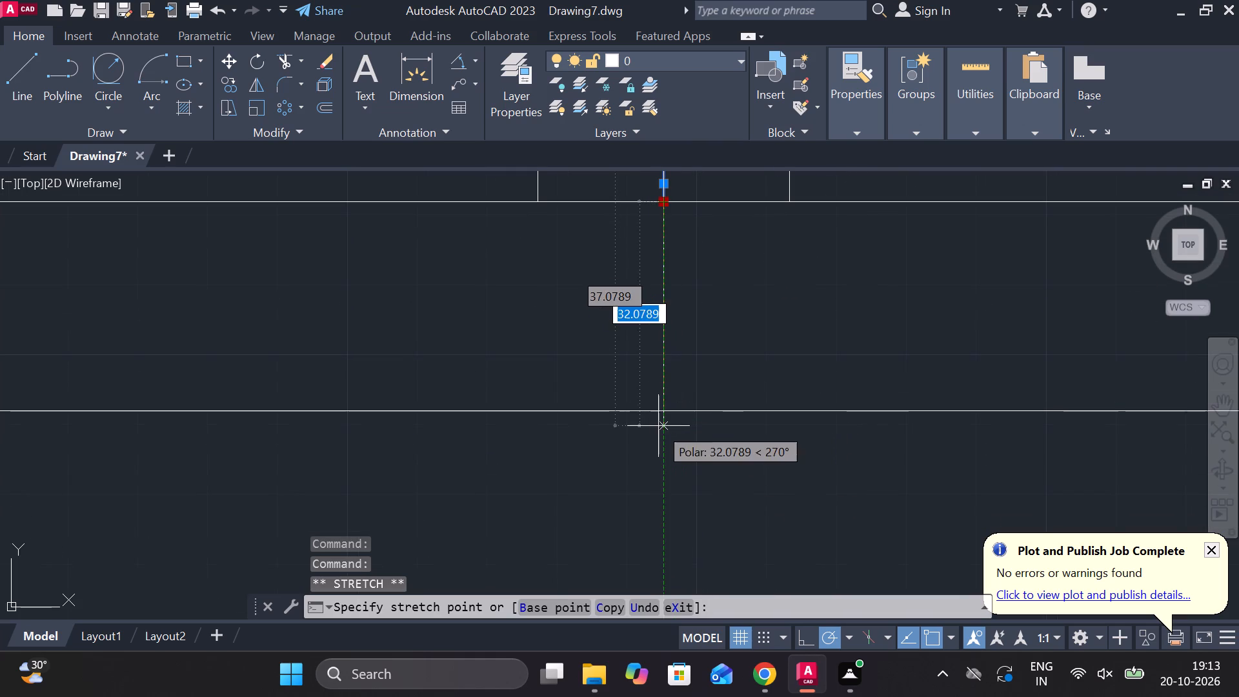
pyautogui.click(658, 426)
pyautogui.press('Escape')
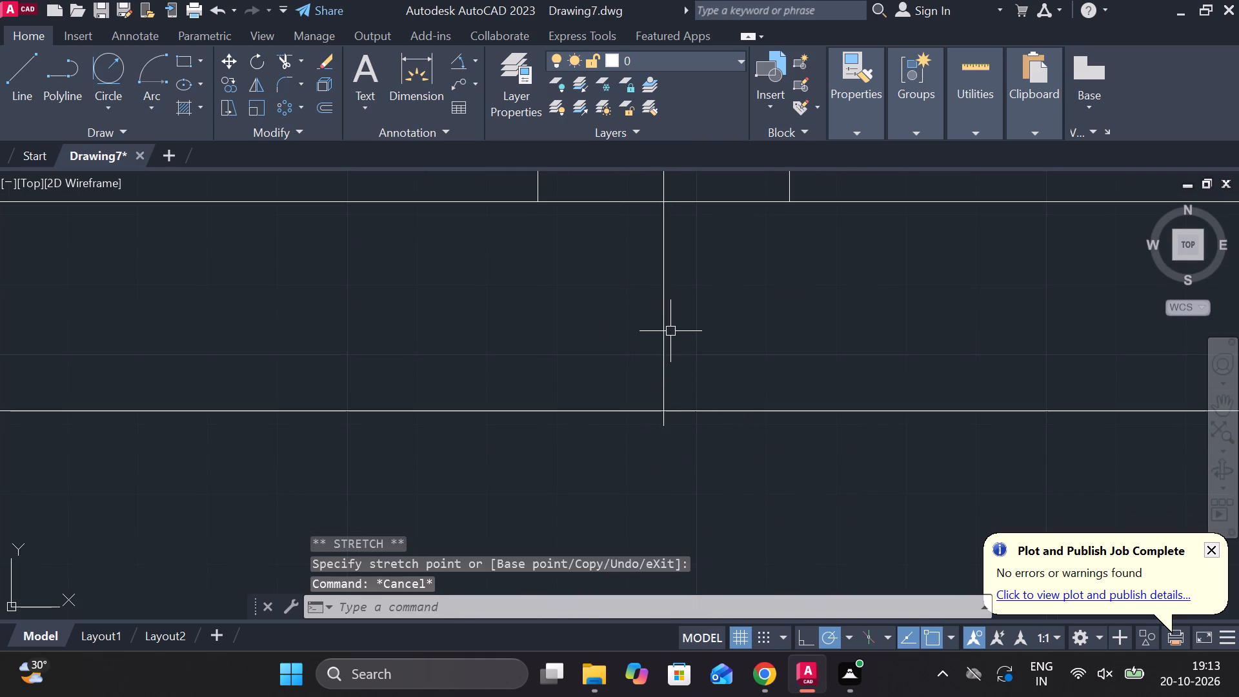
# Offset the lengthened central vertical line below the tapered section 38 to the right and 38 to the left.
pyautogui.click(660, 338)
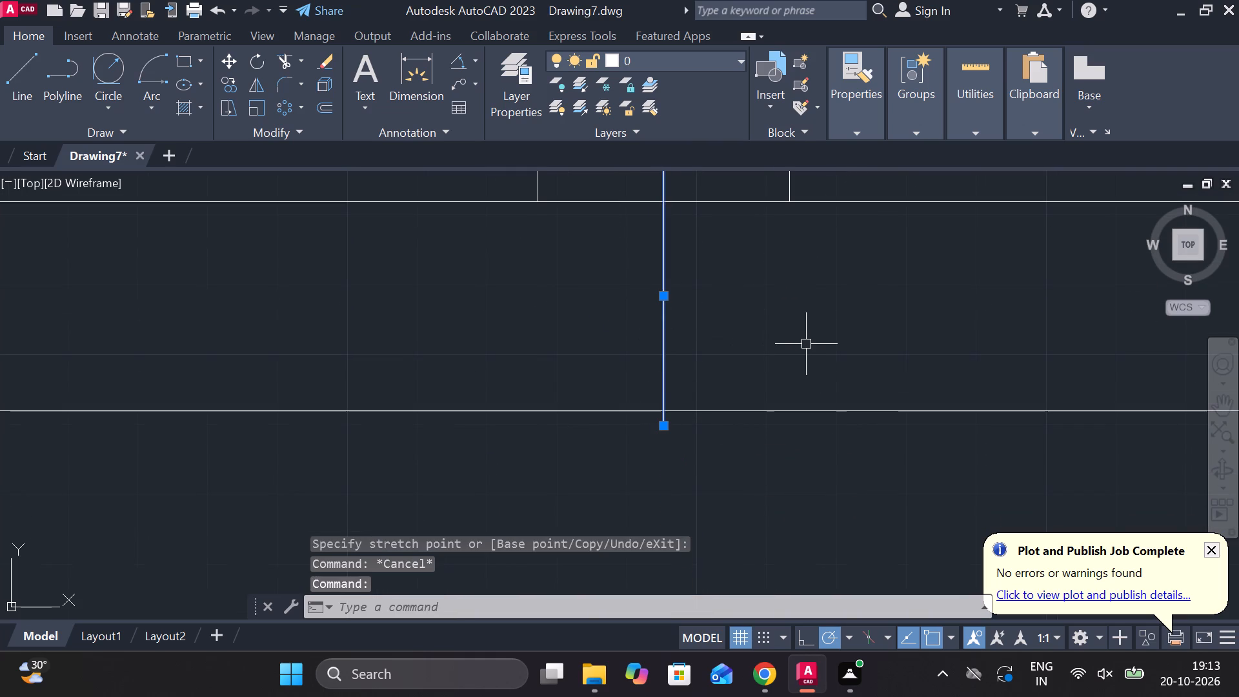
pyautogui.press('o')
pyautogui.press('Return')
pyautogui.press('Return')
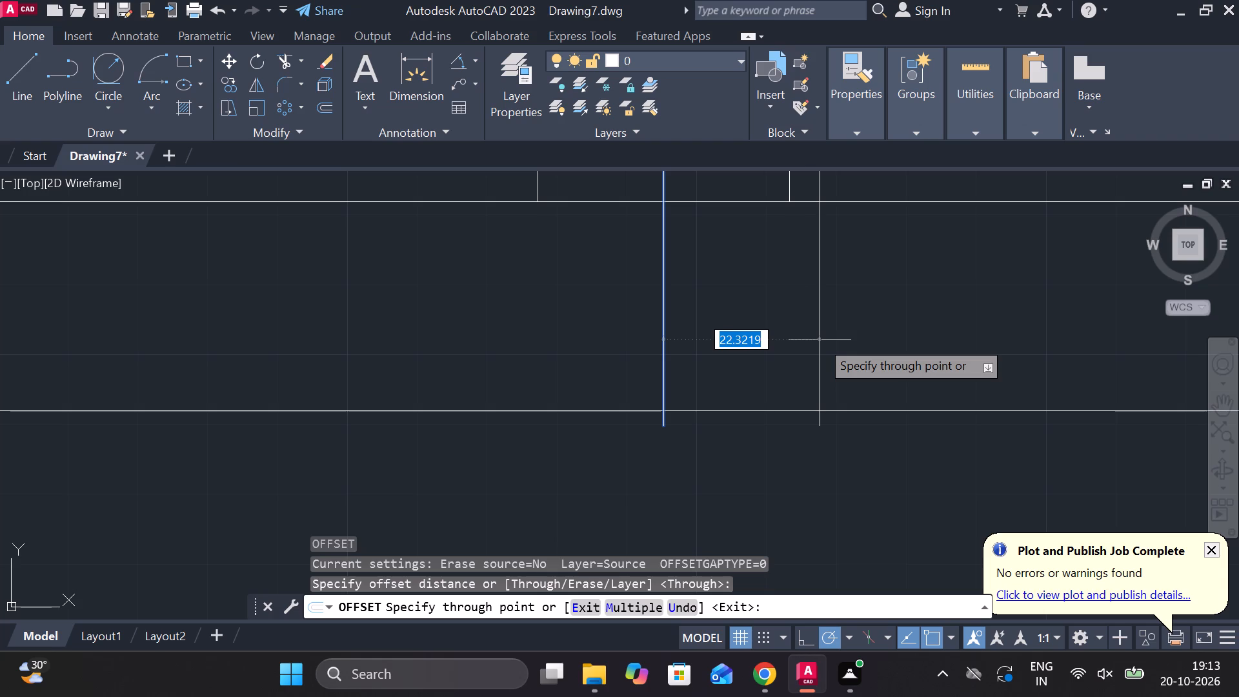
pyautogui.write('38')
pyautogui.press('Return')
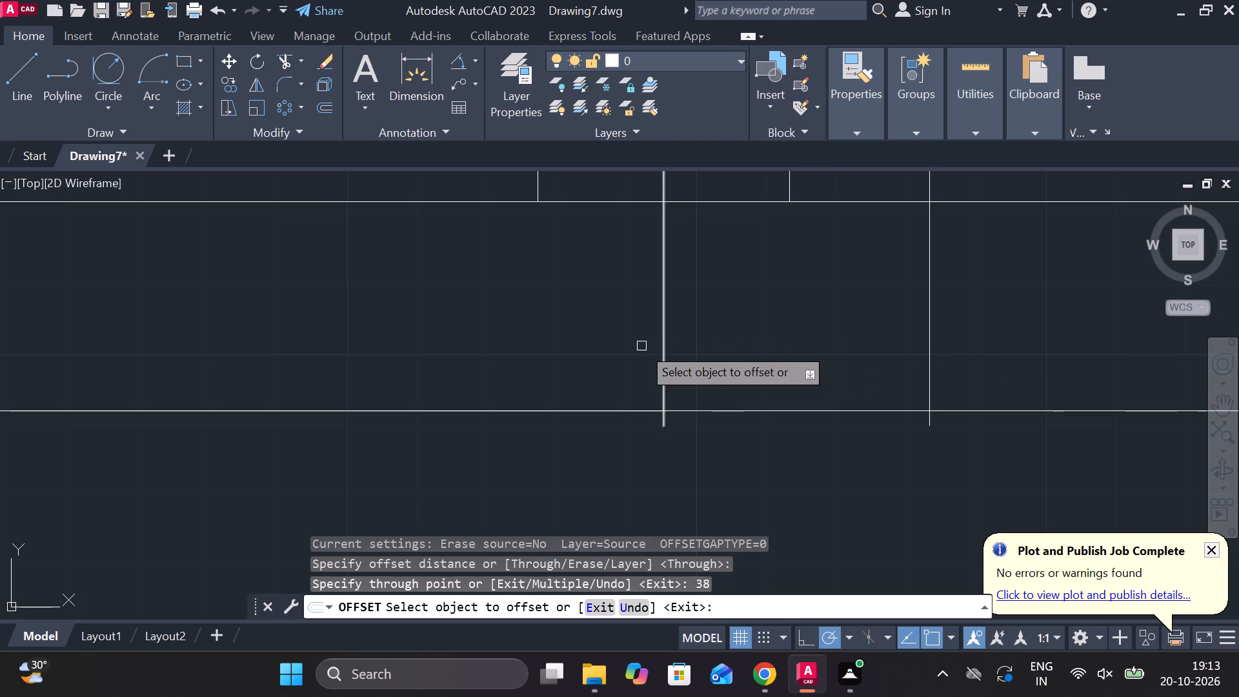
pyautogui.click(662, 332)
pyautogui.write('38')
pyautogui.press('Return')
pyautogui.scroll(-2, 609, 345)
pyautogui.moveTo(654, 398); pyautogui.dragTo(672, 433, button='middle')
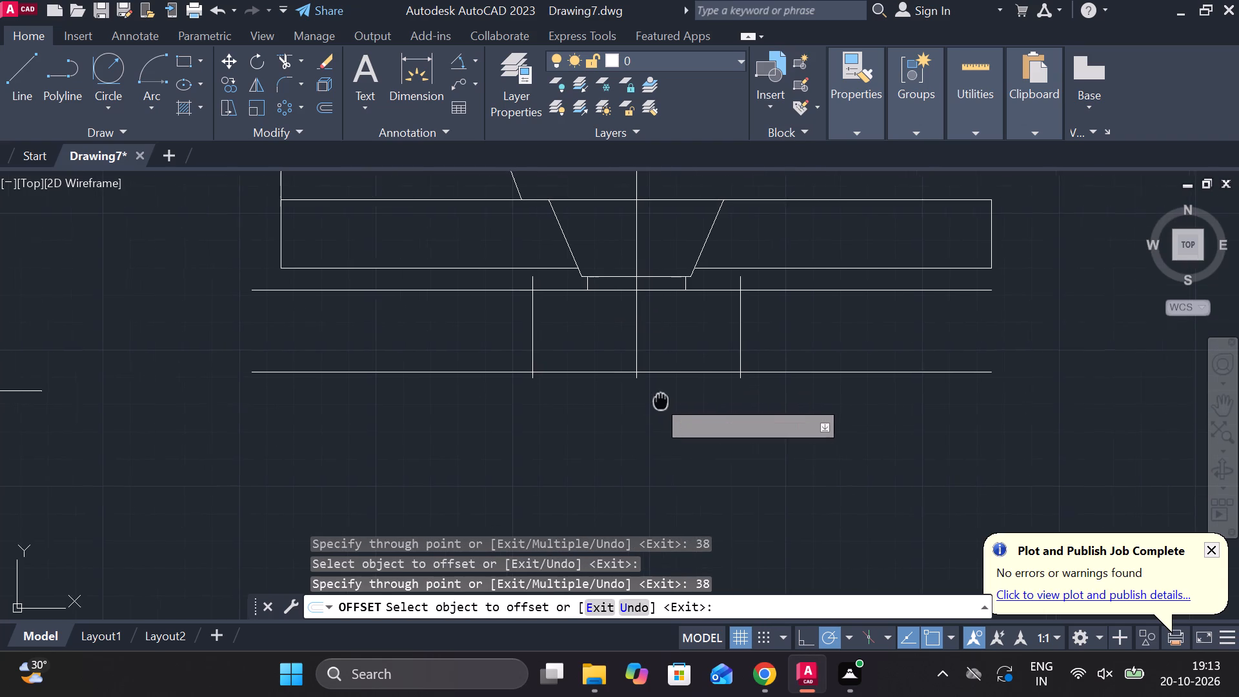
pyautogui.moveTo(672, 433); pyautogui.dragTo(678, 454, button='middle')
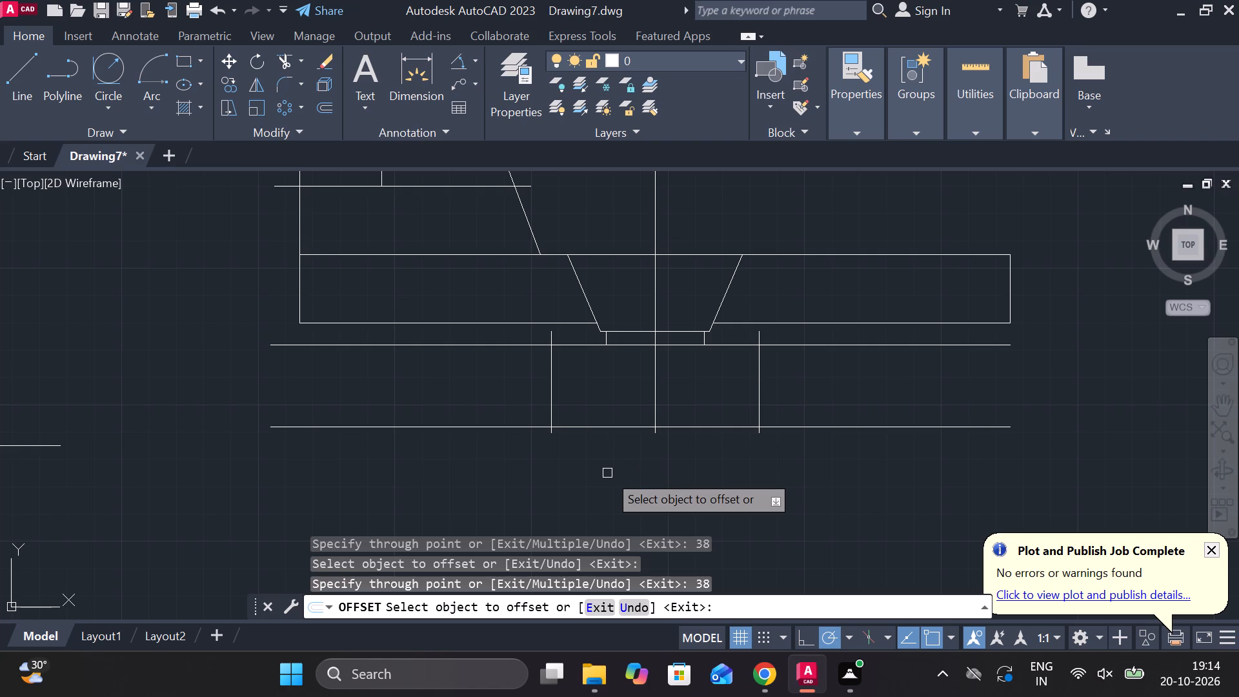
pyautogui.press('Escape')
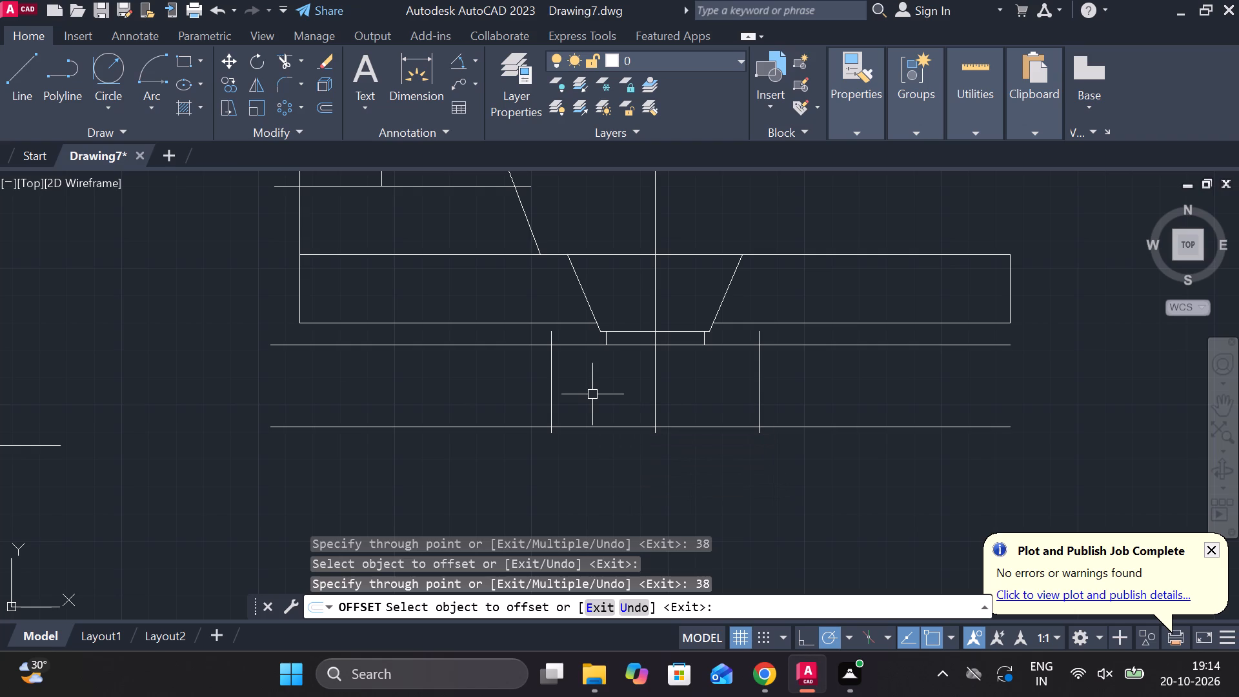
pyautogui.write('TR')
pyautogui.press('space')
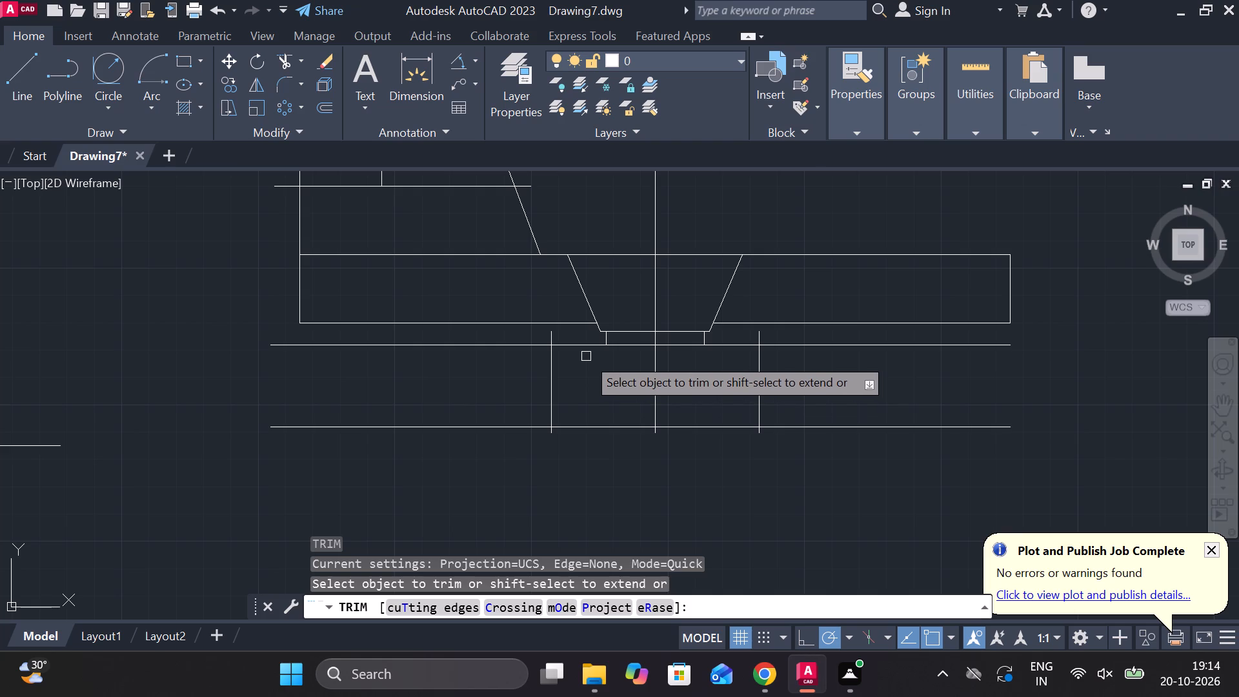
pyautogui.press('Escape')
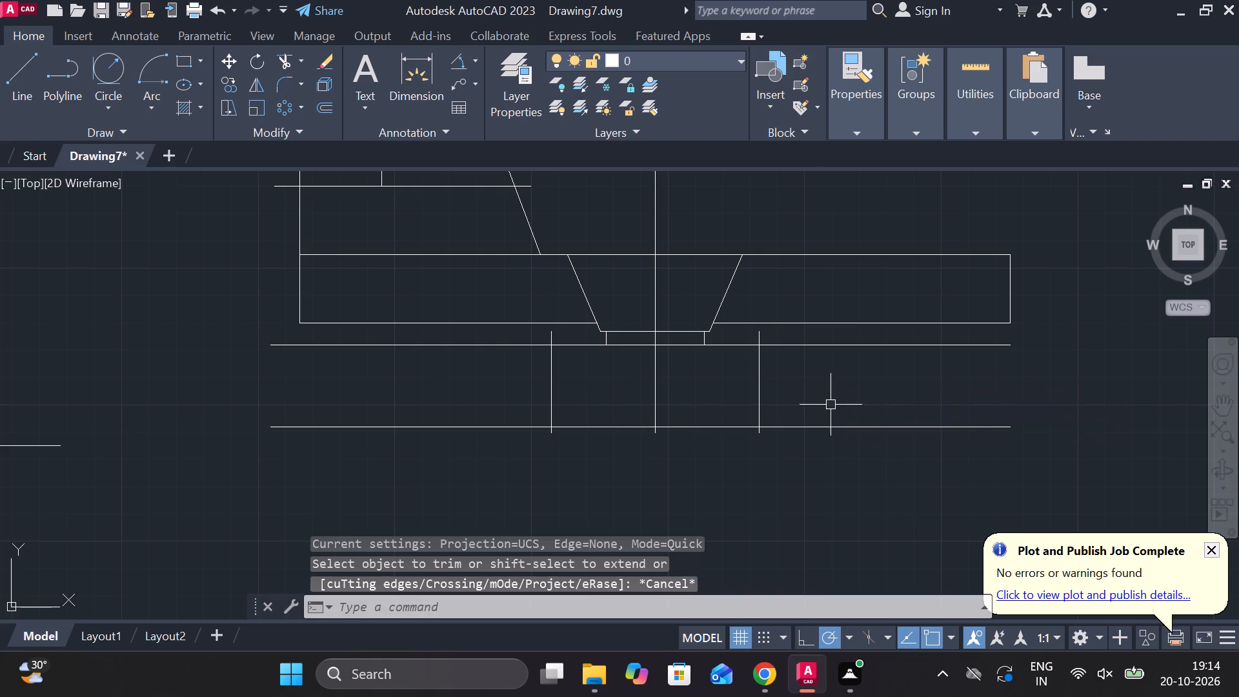
# Offset the same central vertical line 70 to the right and 70 to the left.
pyautogui.click(654, 396)
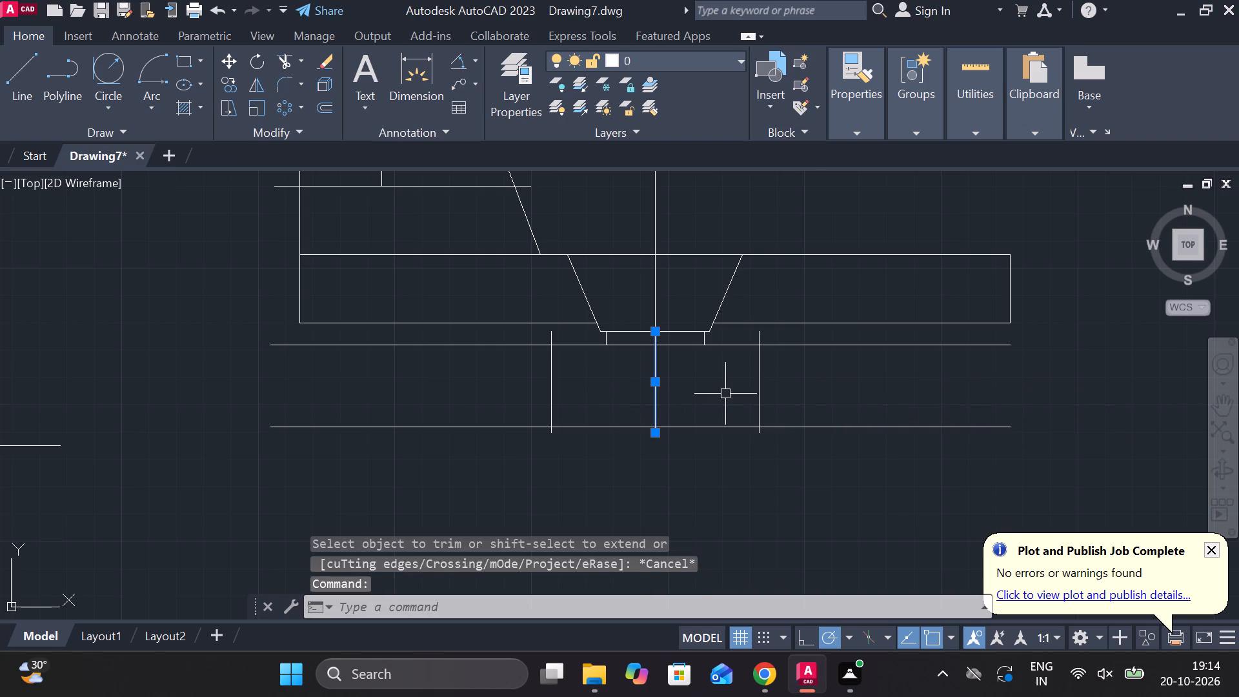
pyautogui.press('o')
pyautogui.press('Return')
pyautogui.press('Return')
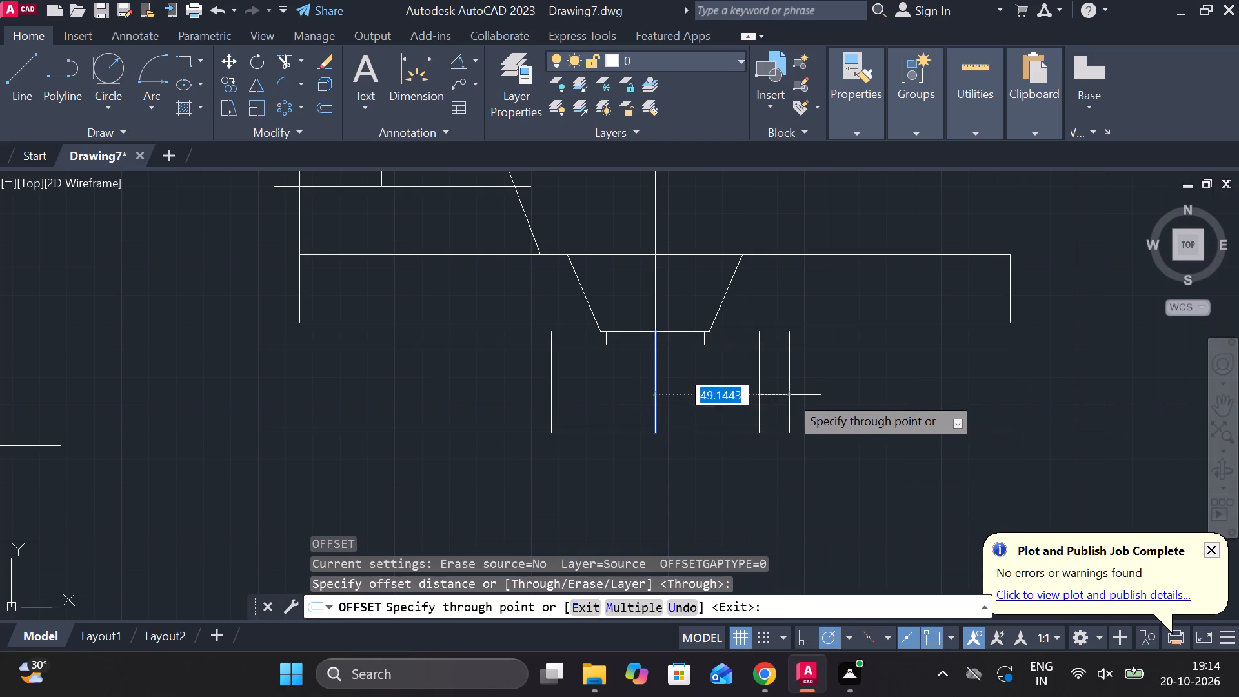
pyautogui.write('70')
pyautogui.press('Return')
pyautogui.click(656, 384)
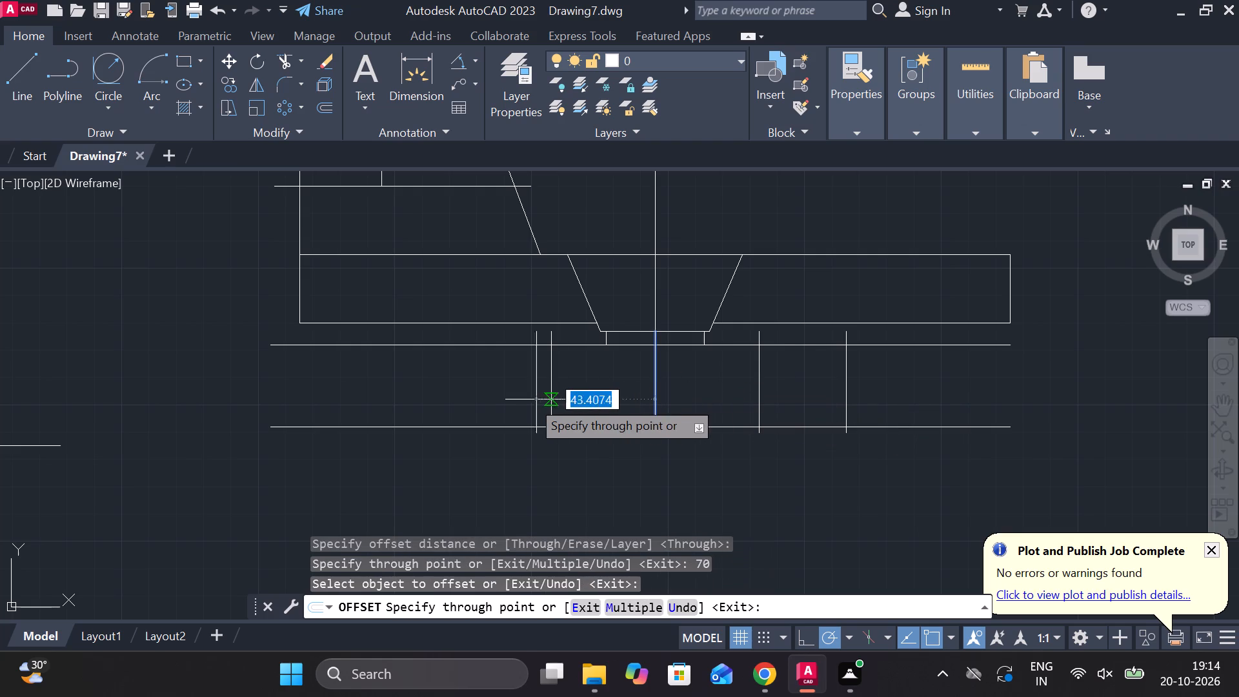
pyautogui.write('70')
pyautogui.press('Return')
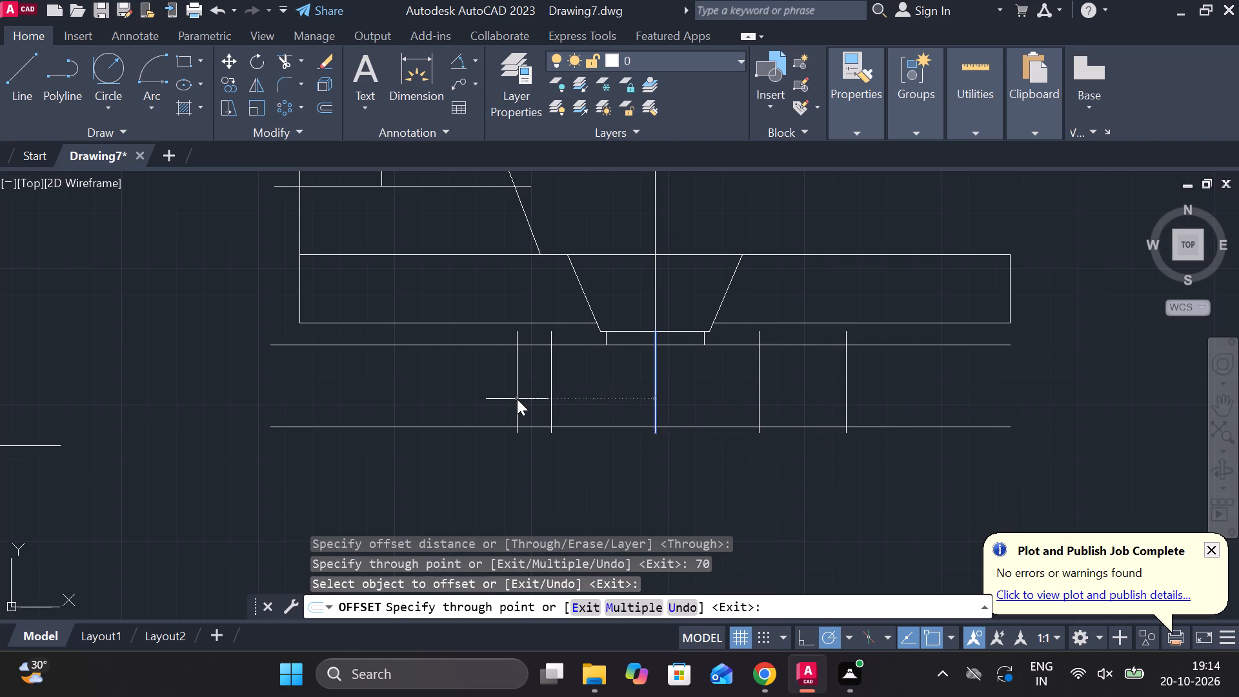
pyautogui.moveTo(519, 478); pyautogui.dragTo(559, 499, button='middle')
pyautogui.press('Escape')
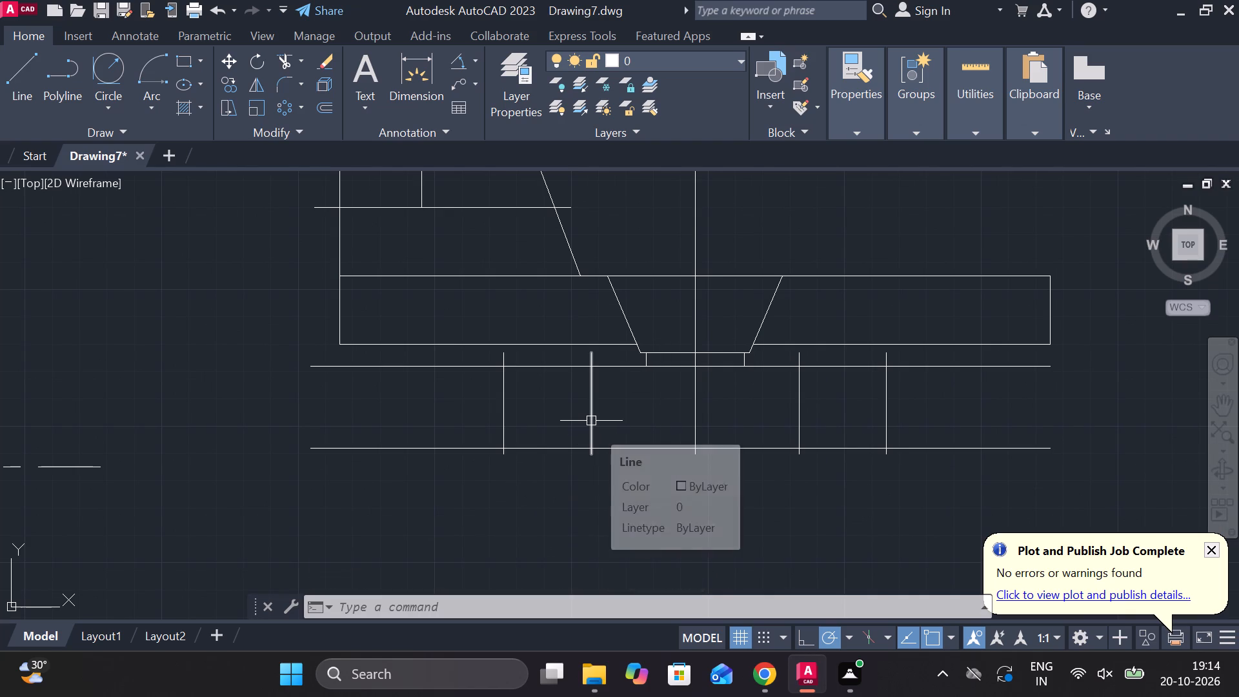
# Extend the two short vertical lines beneath the tapered section down to the lowest horizontal line.
pyautogui.scroll(2, 685, 405)
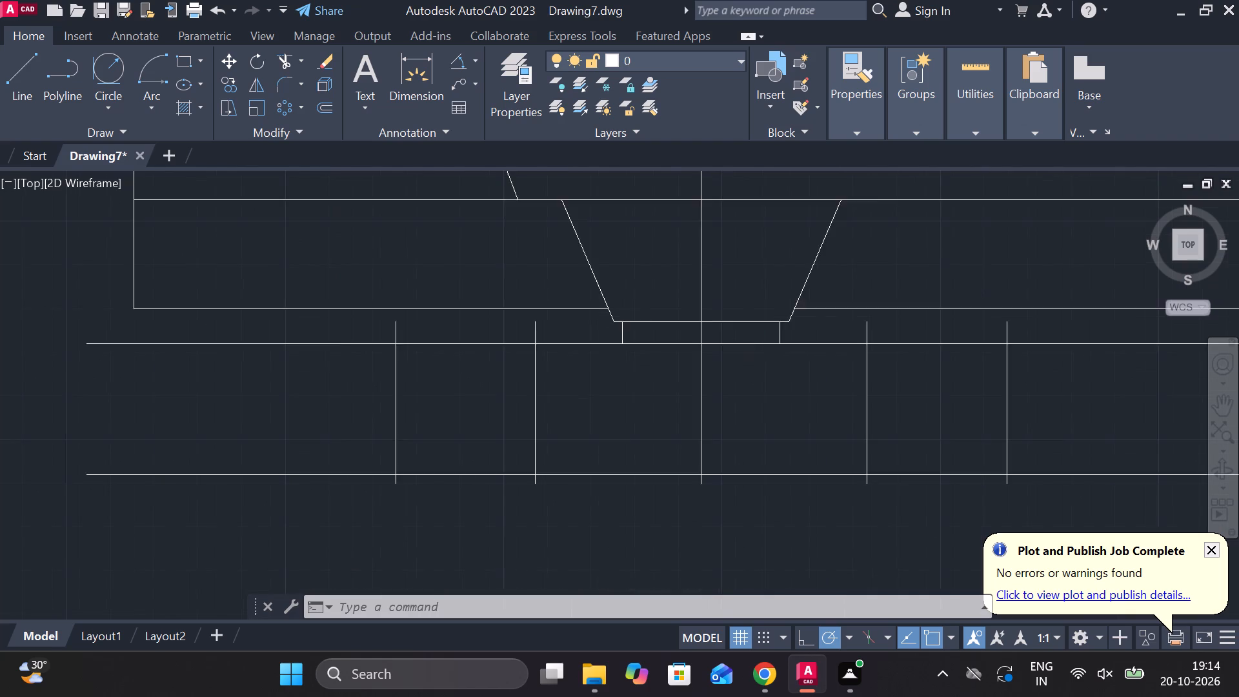
pyautogui.write('EX')
pyautogui.press('space')
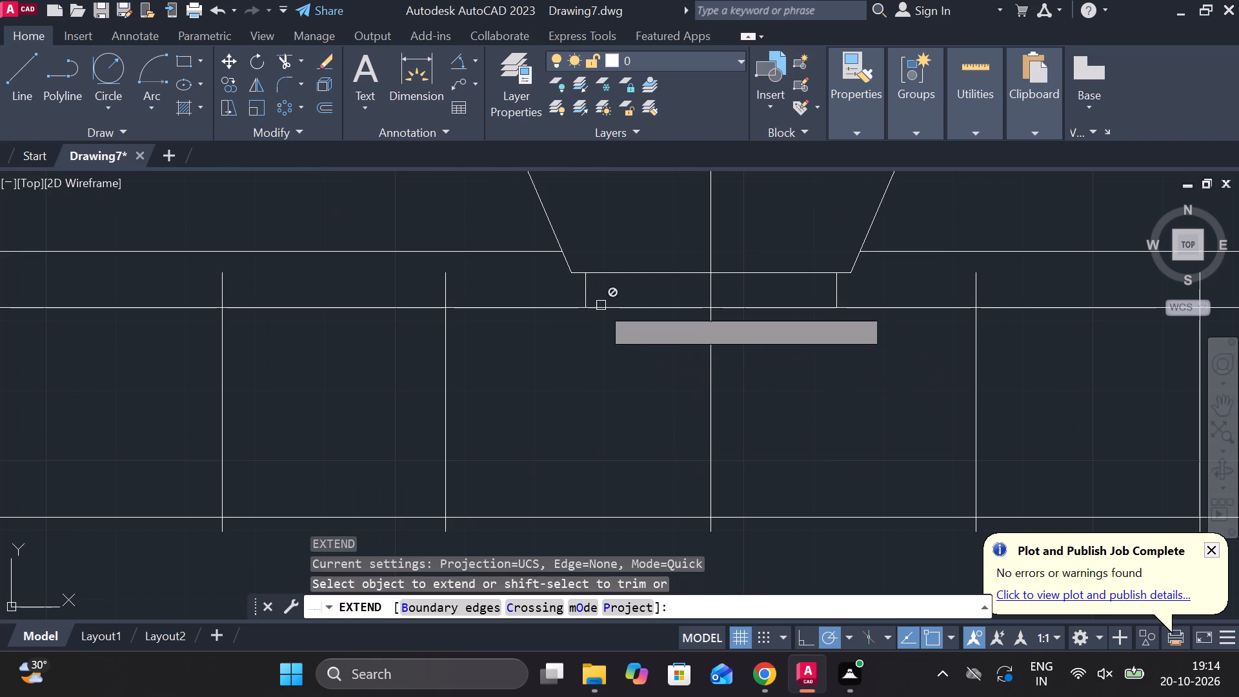
pyautogui.click(583, 296)
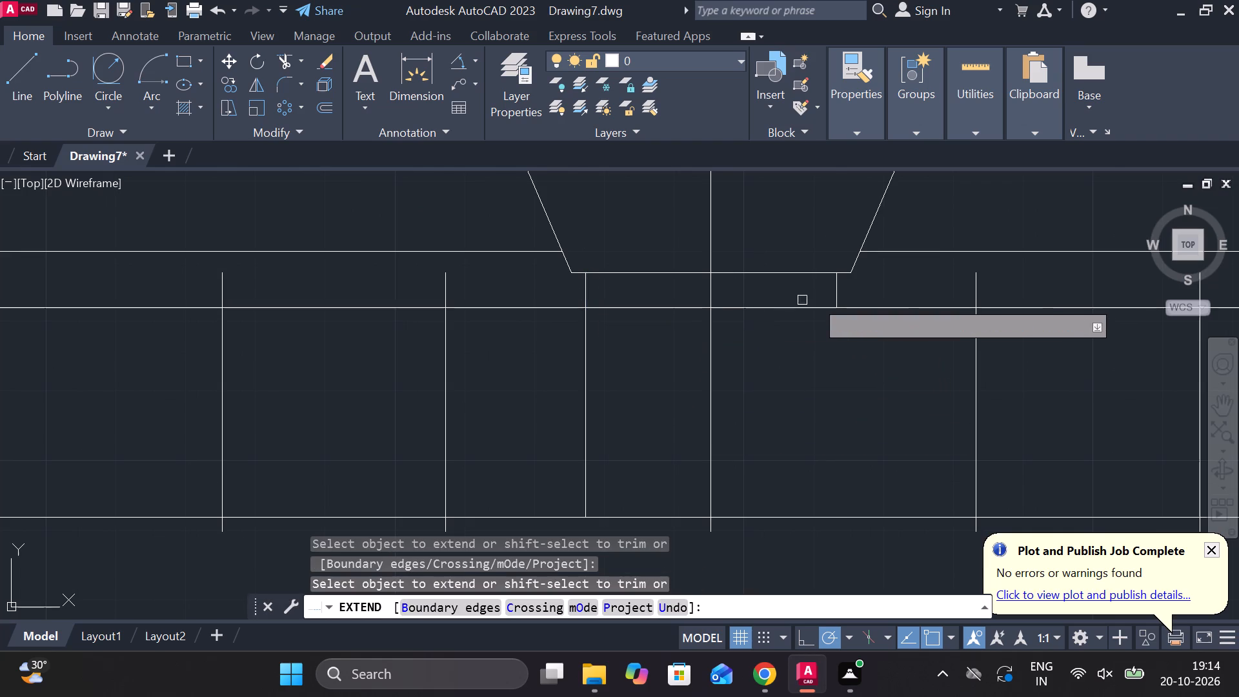
pyautogui.click(840, 294)
pyautogui.scroll(-2, 881, 421)
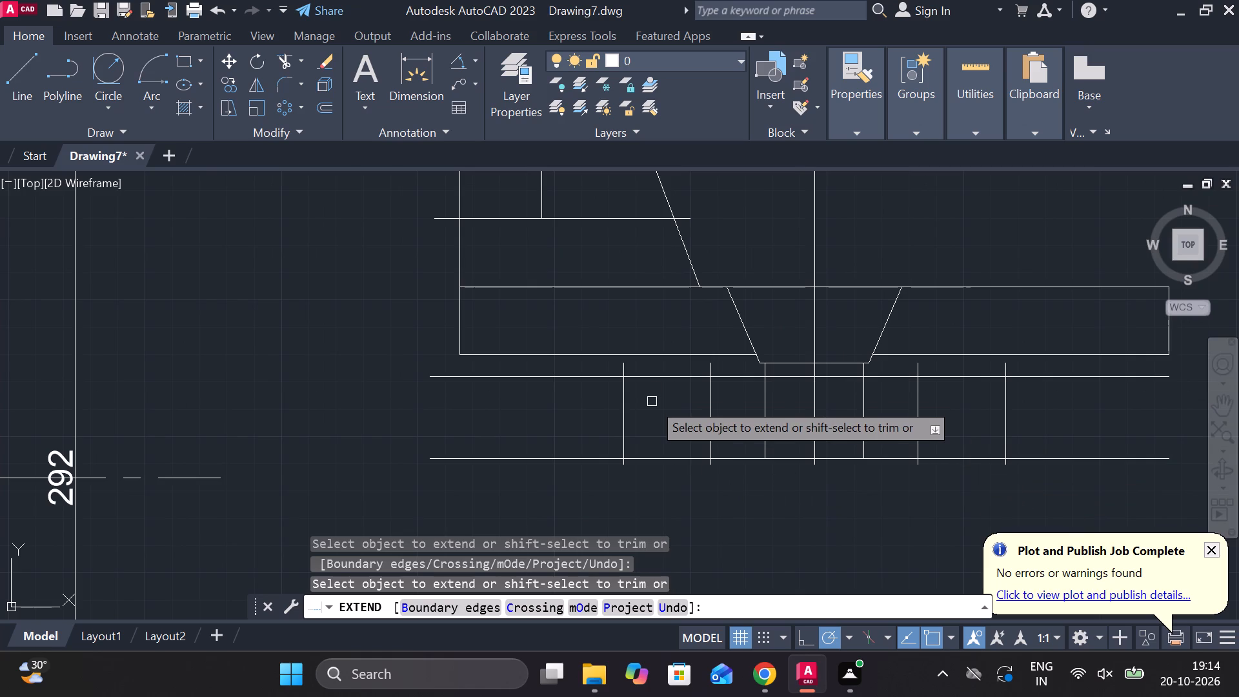
pyautogui.press('Escape')
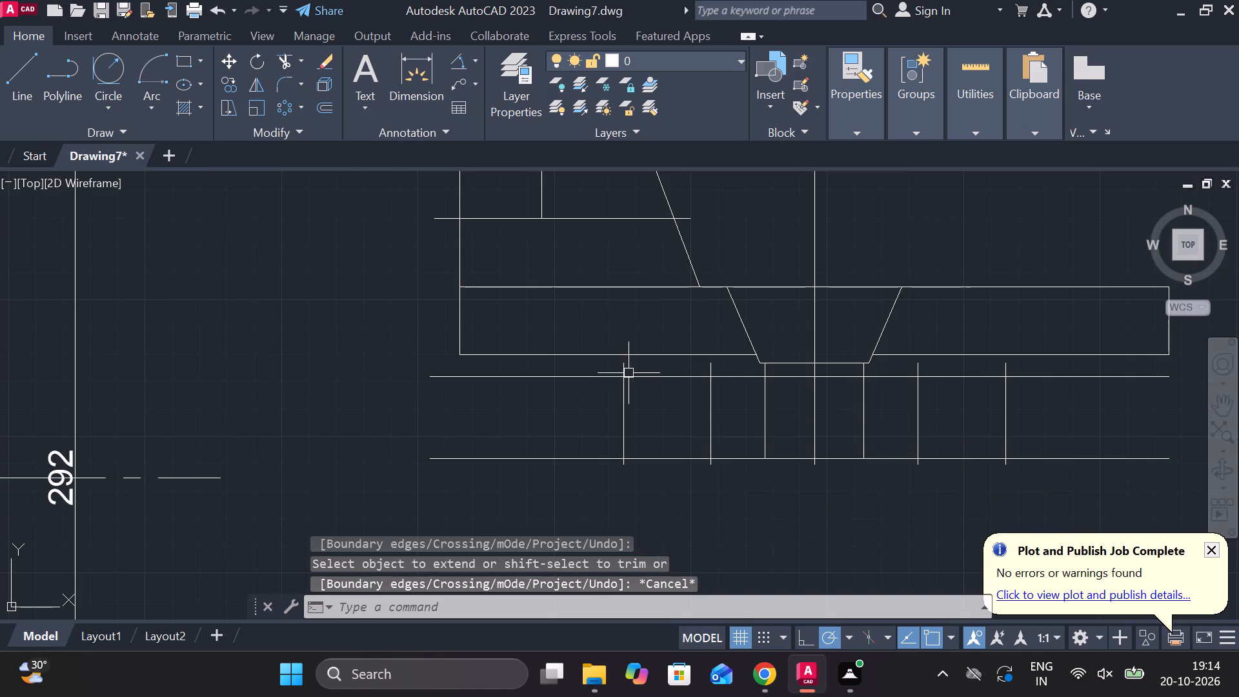
# Stretch the top end of the outermost left vertical line up past the base's bottom edge.
pyautogui.scroll(2, 629, 373)
pyautogui.click(615, 361)
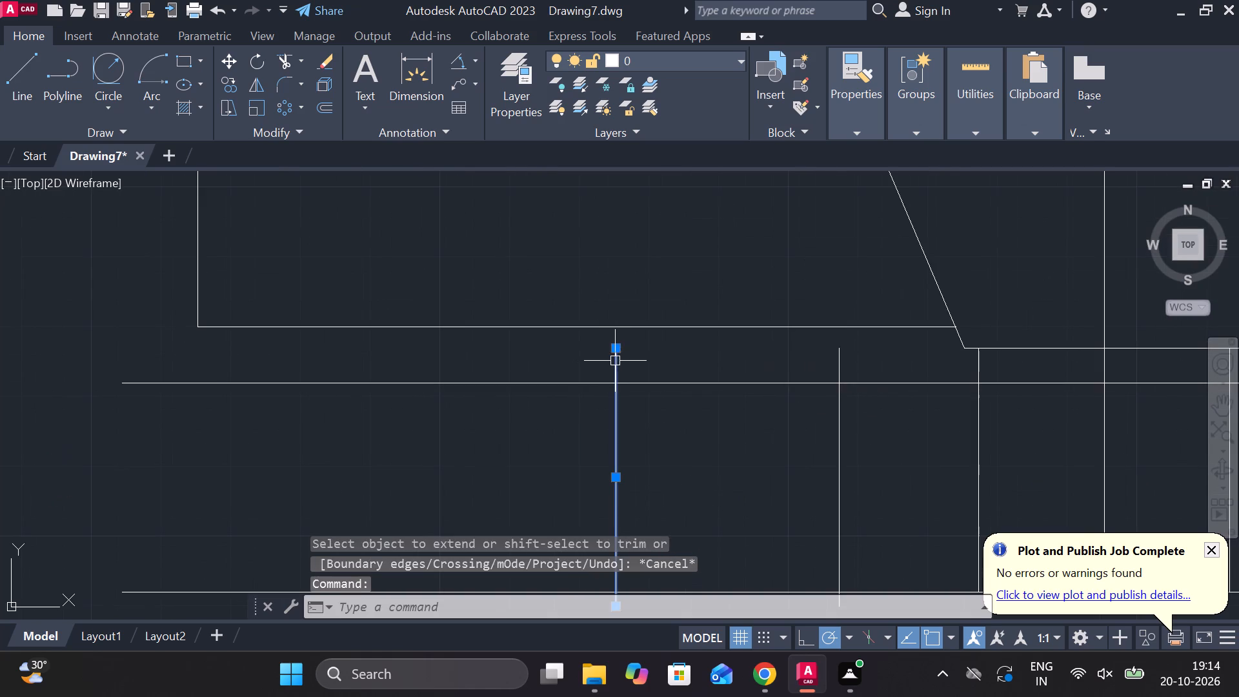
pyautogui.click(620, 347)
pyautogui.click(621, 303)
pyautogui.press('Escape')
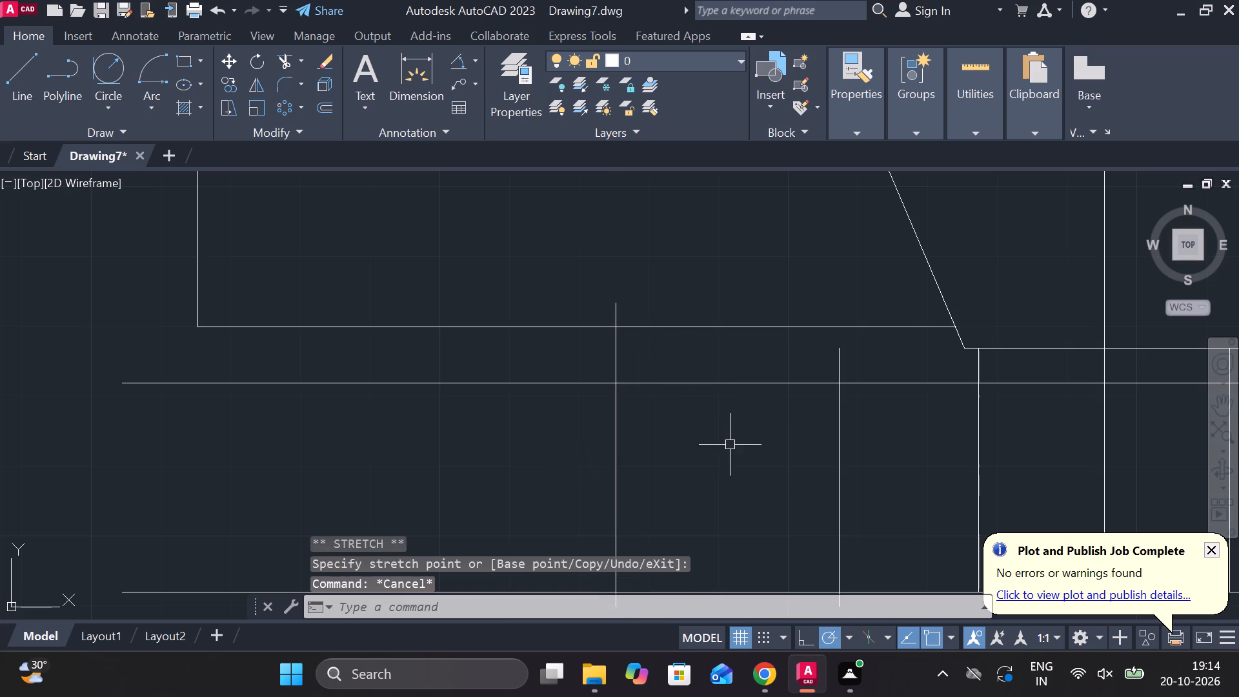
# Trim the left half's construction lines beneath the base into a stepped outline, removing the base-edge segment, overhanging ends and surplus verticals.
pyautogui.write('TR')
pyautogui.press('space')
pyautogui.click(677, 328)
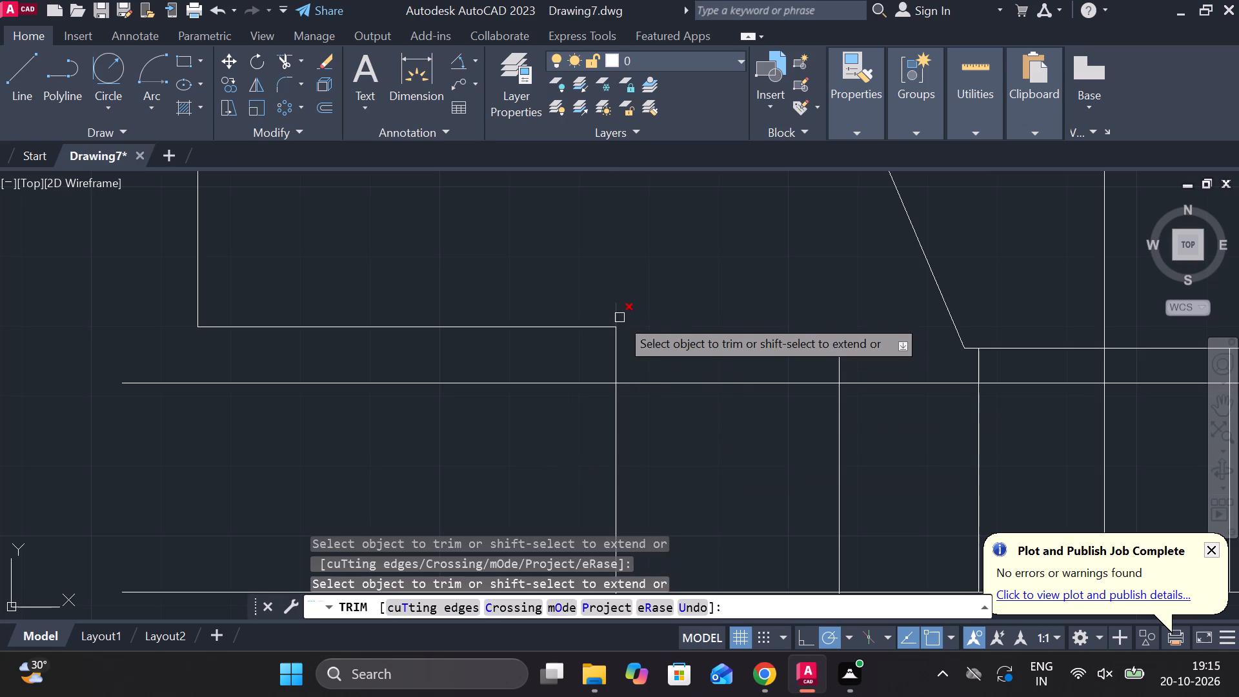
pyautogui.click(619, 316)
pyautogui.scroll(-1, 656, 315)
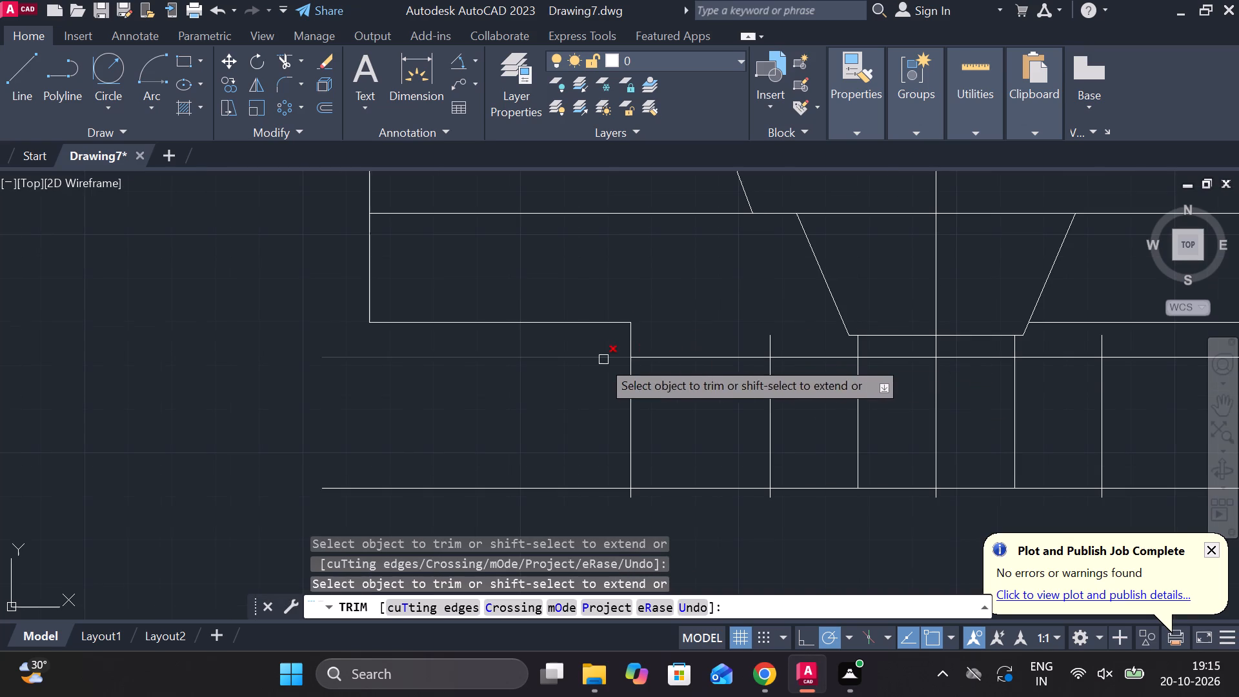
pyautogui.click(585, 359)
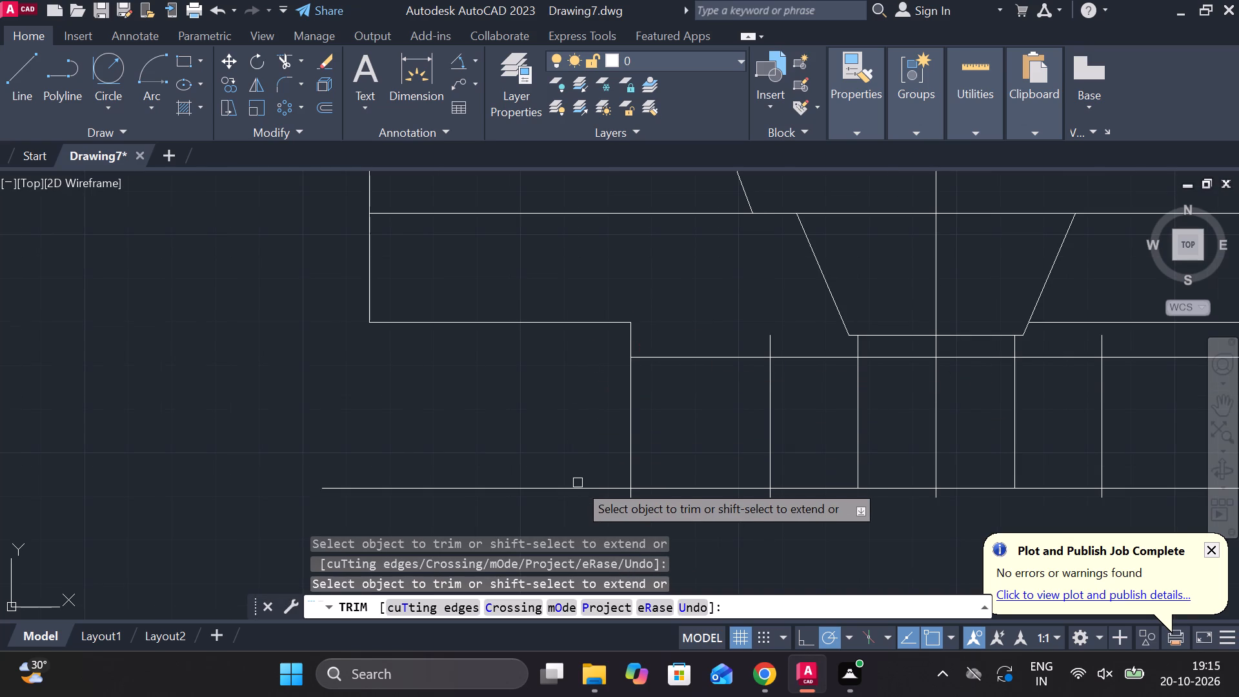
pyautogui.click(578, 486)
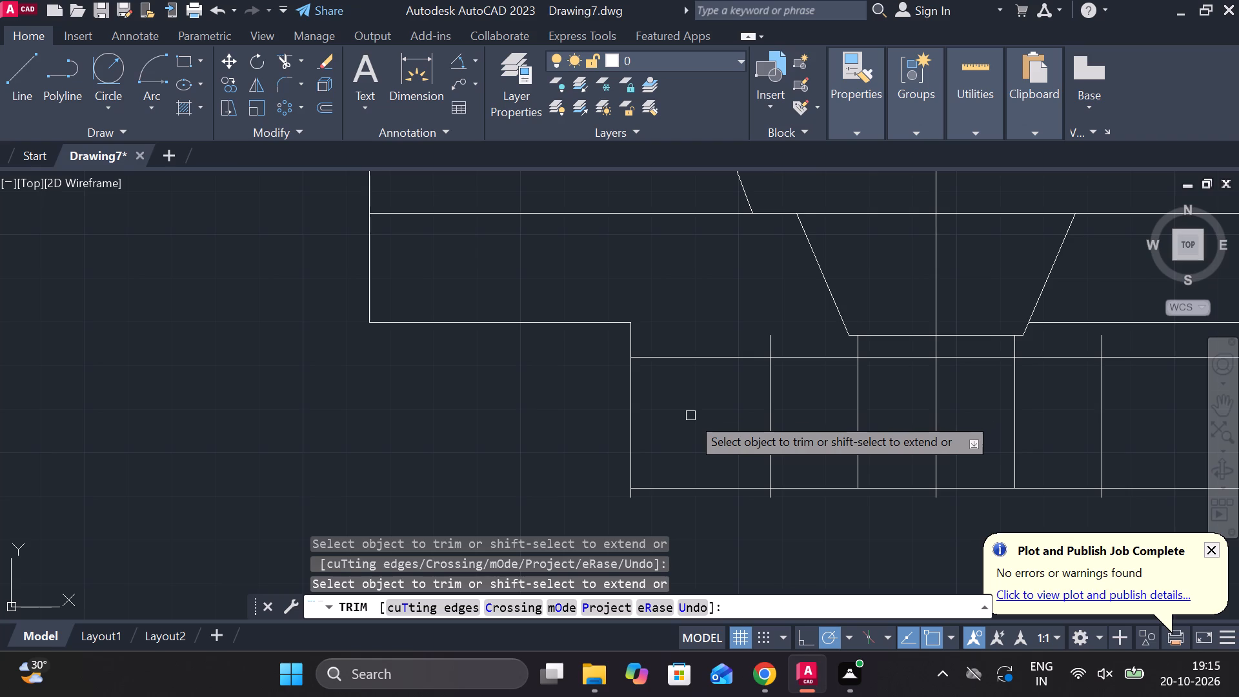
pyautogui.click(768, 343)
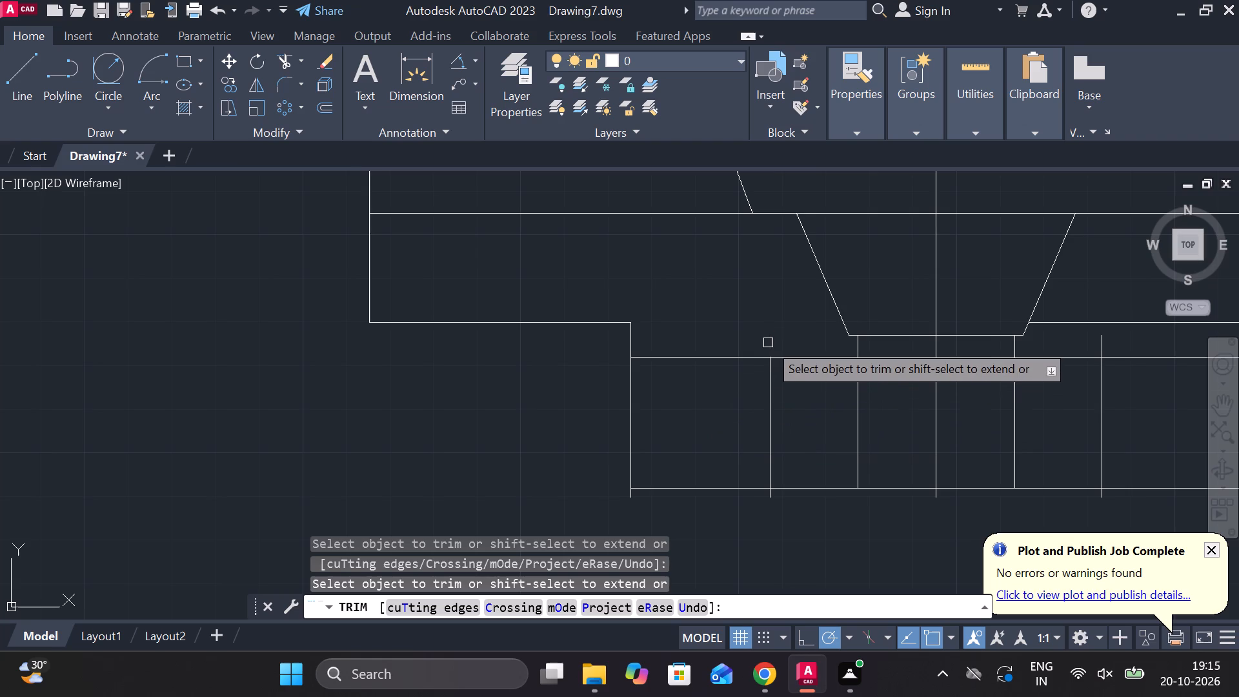
pyautogui.click(753, 492)
pyautogui.click(767, 496)
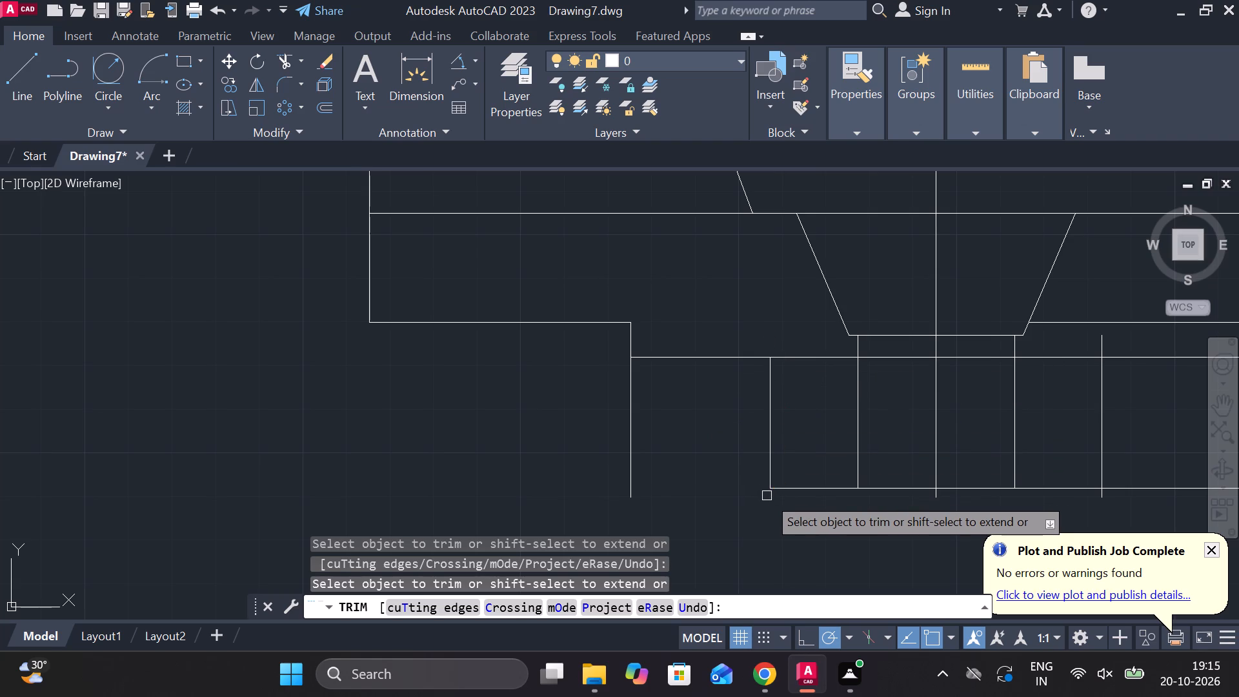
pyautogui.click(635, 489)
# Trim the ends of the two right-hand offset verticals that stick out below the lowest horizontal line.
pyautogui.scroll(-2, 683, 470)
pyautogui.moveTo(683, 469); pyautogui.dragTo(561, 445, button='middle')
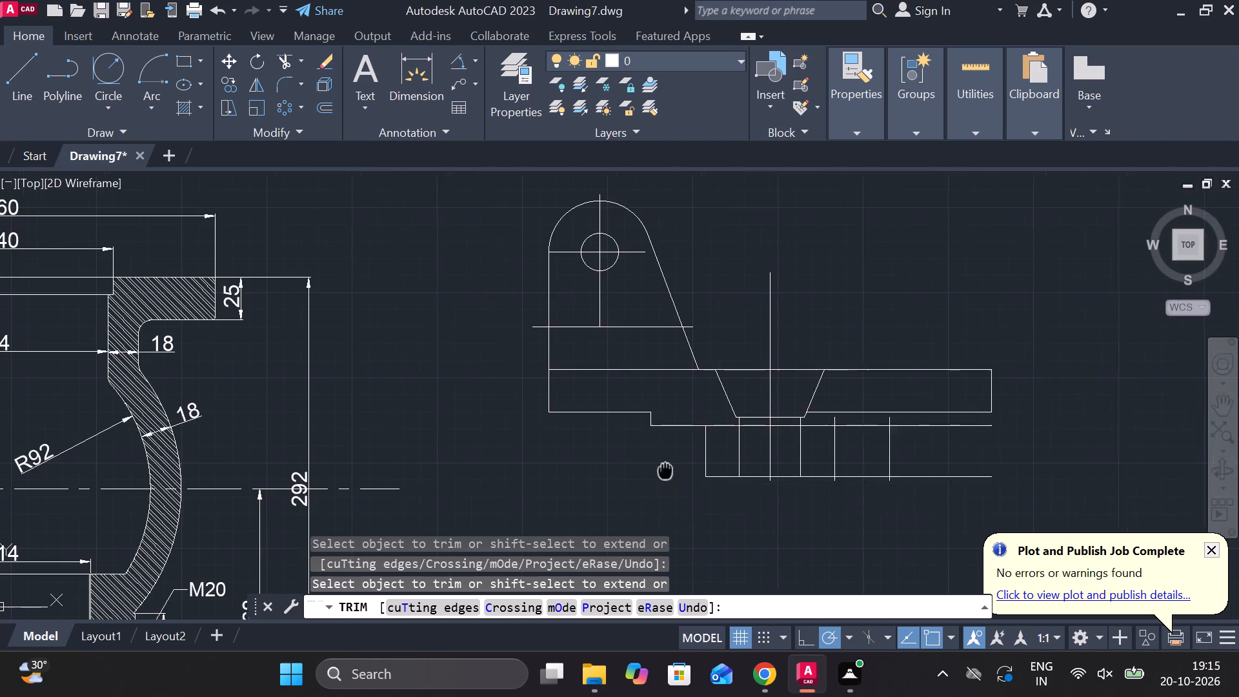
pyautogui.moveTo(561, 445); pyautogui.dragTo(536, 441, button='middle')
pyautogui.scroll(1, 683, 486)
pyautogui.moveTo(659, 474); pyautogui.dragTo(756, 518, button='middle')
pyautogui.scroll(3, 658, 458)
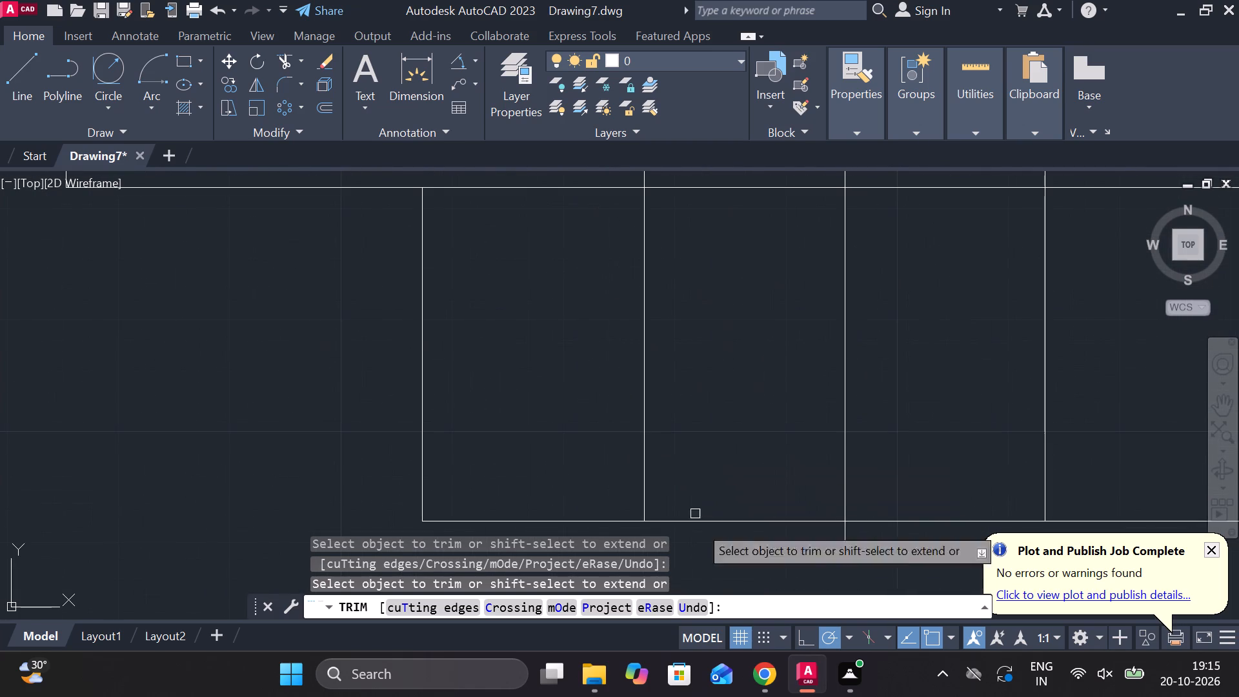
pyautogui.moveTo(847, 543); pyautogui.dragTo(610, 450, button='middle')
pyautogui.scroll(-2, 721, 439)
pyautogui.click(845, 445)
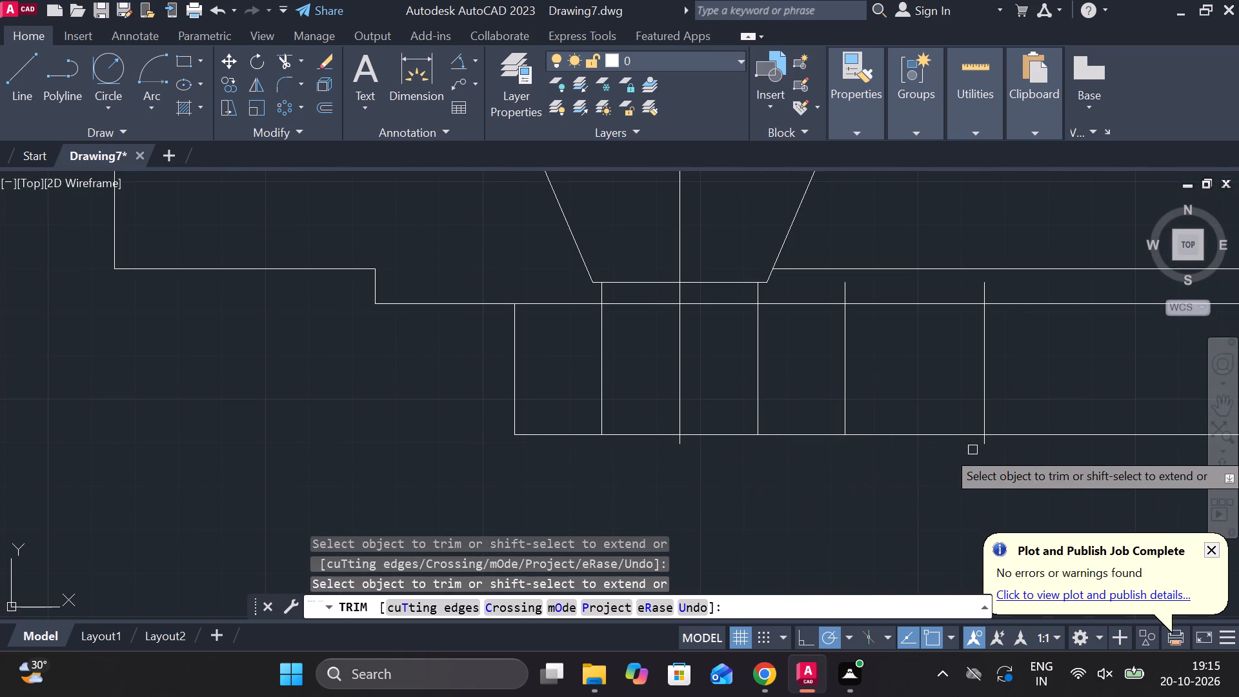
pyautogui.click(984, 450)
pyautogui.click(986, 449)
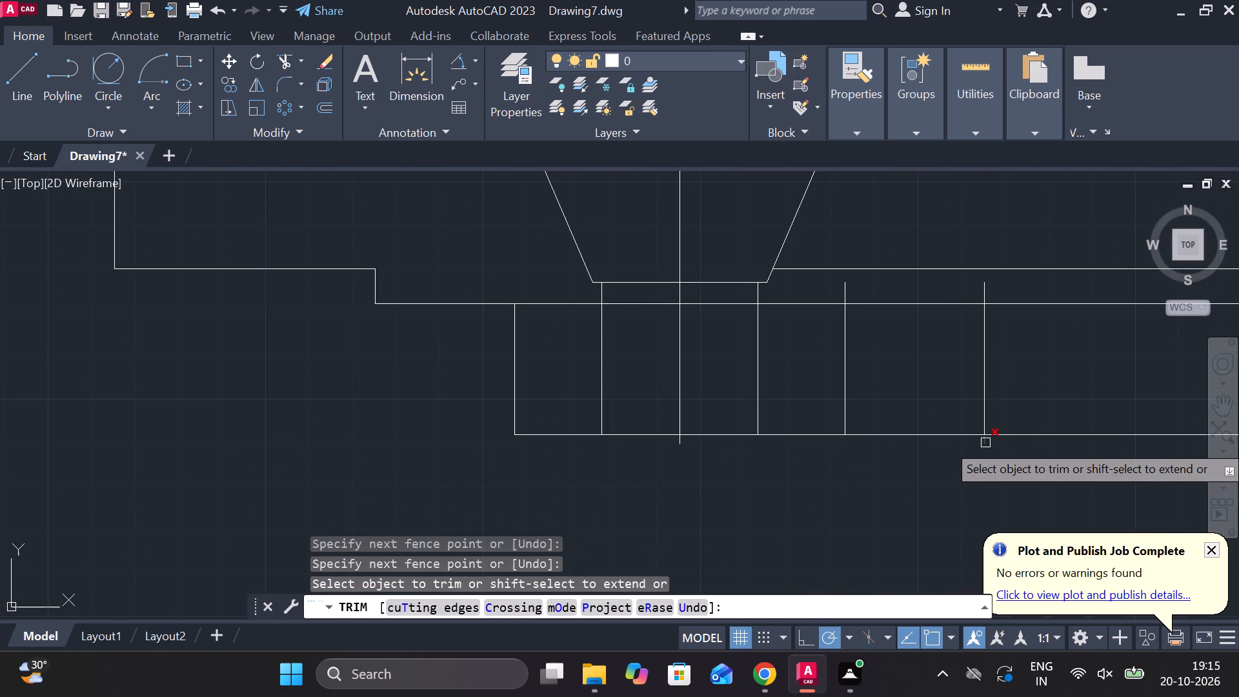
pyautogui.click(985, 443)
pyautogui.moveTo(948, 461); pyautogui.dragTo(896, 486, button='middle')
pyautogui.scroll(-1, 889, 447)
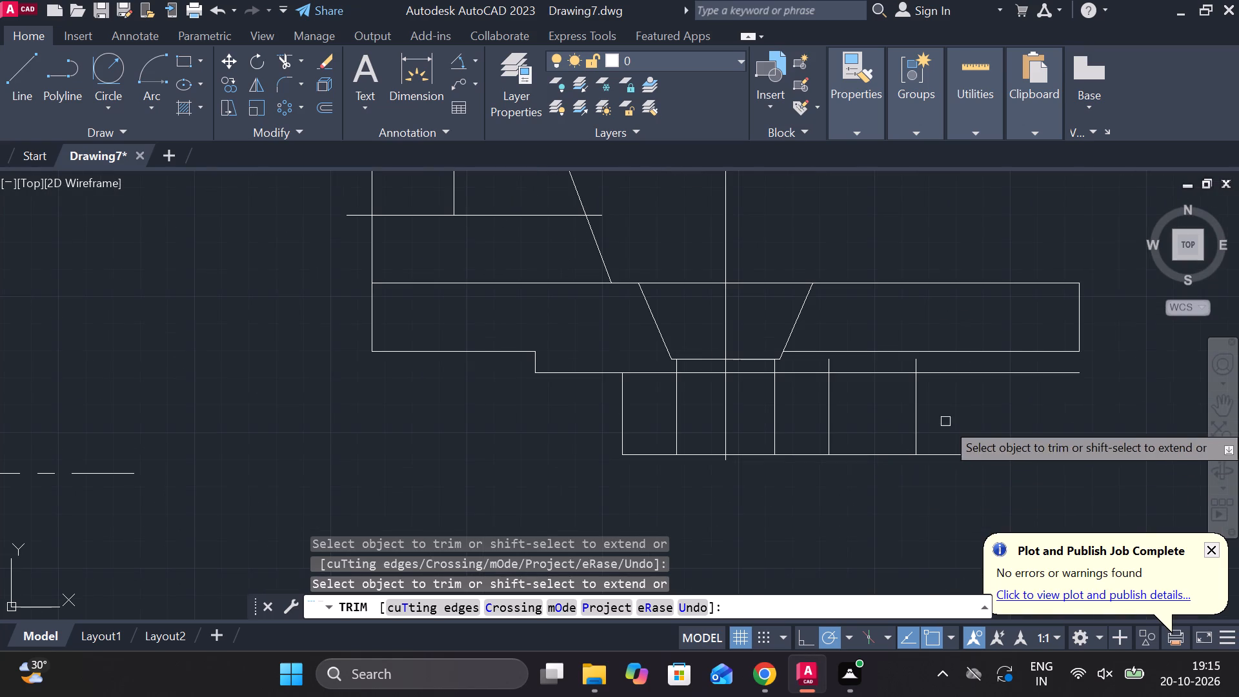
pyautogui.scroll(2, 952, 414)
pyautogui.moveTo(954, 414); pyautogui.dragTo(952, 436, button='middle')
pyautogui.scroll(-1, 929, 414)
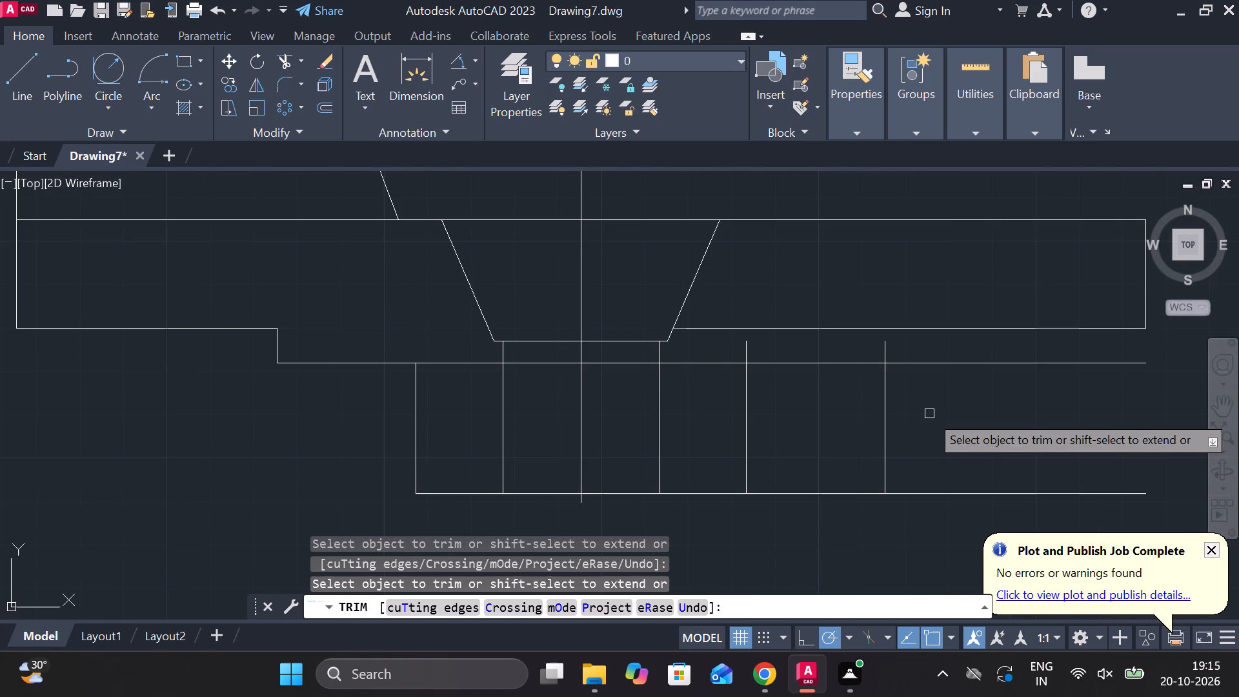
pyautogui.scroll(-1, 929, 414)
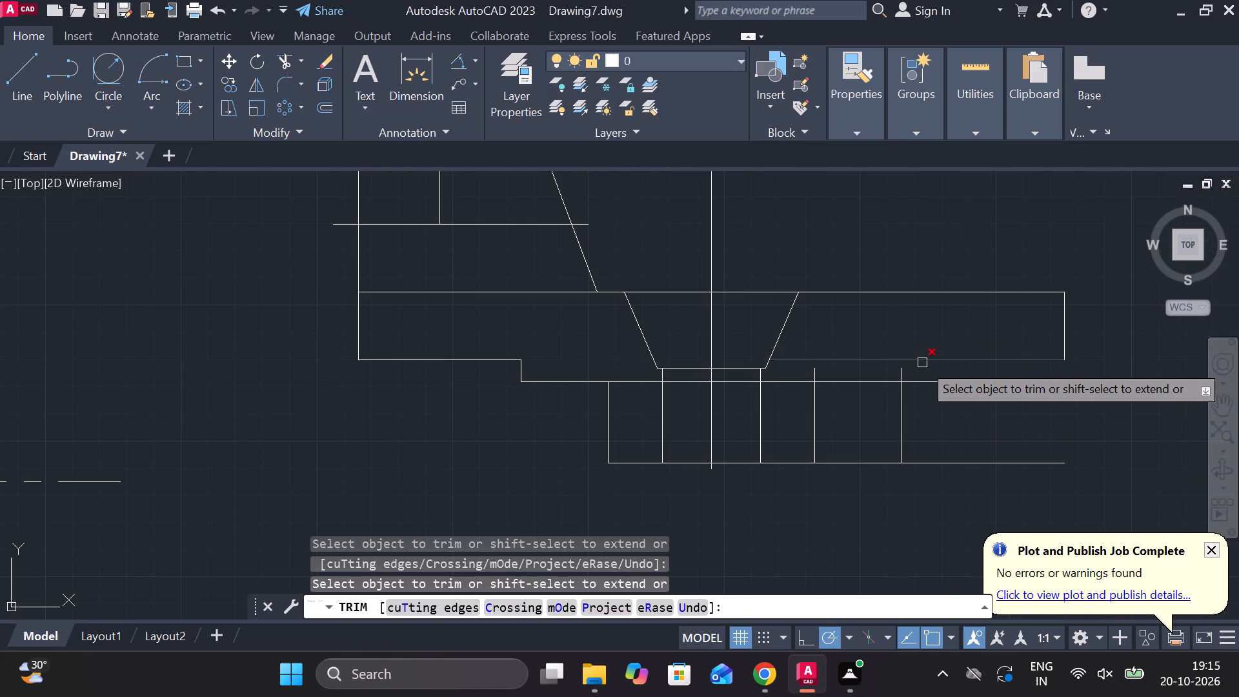
pyautogui.press('Escape')
# Extend the outermost right vertical line up to the base's bottom edge.
pyautogui.write('EX')
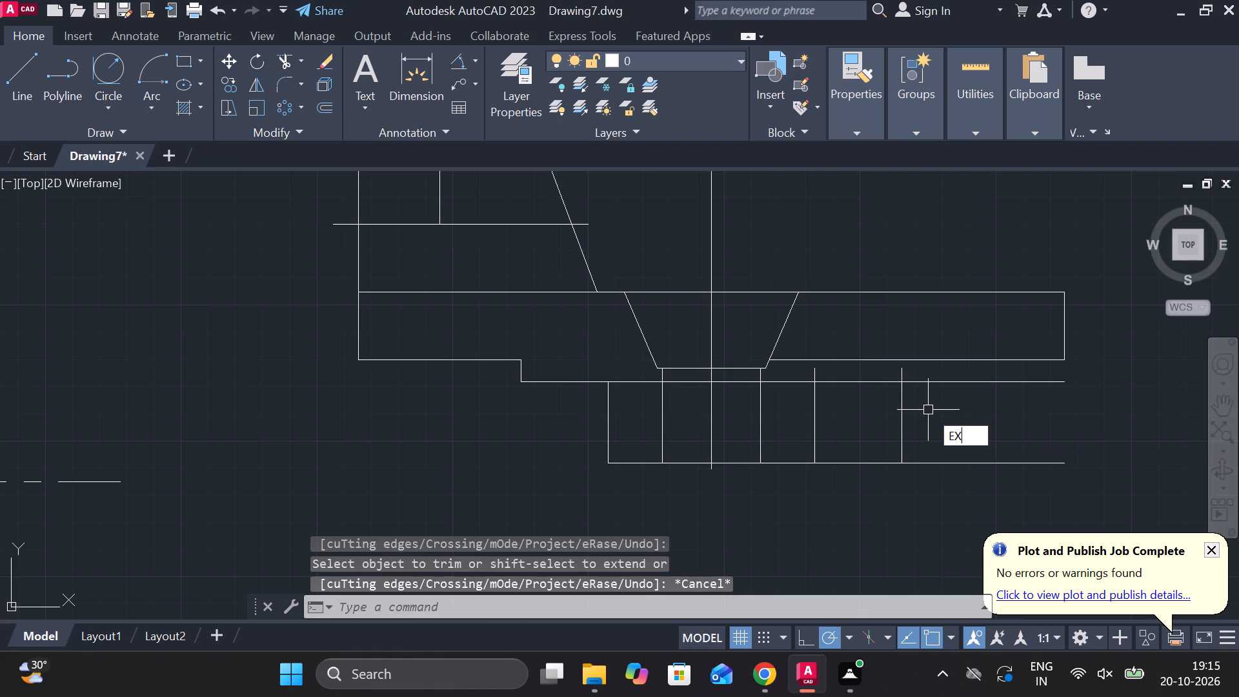
pyautogui.press('space')
pyautogui.click(906, 376)
pyautogui.press('Escape')
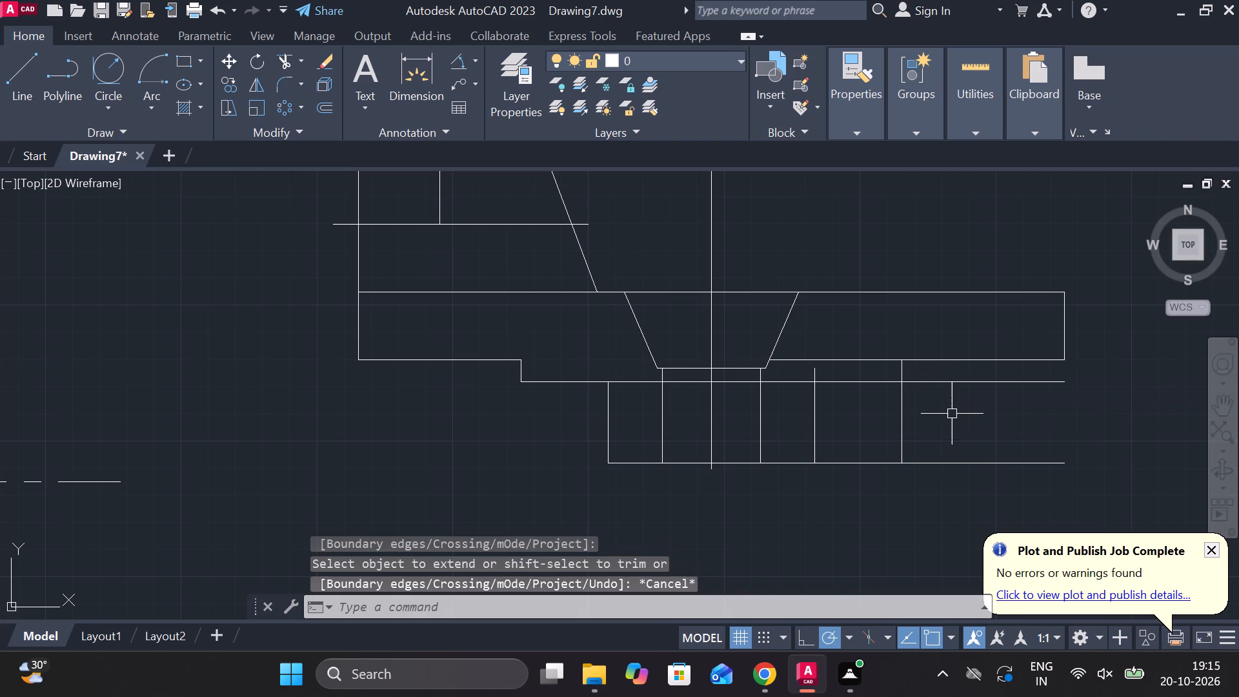
# Trim the base edge, step line and two offset verticals on the right half to form the matching step beneath the base.
pyautogui.write('TR')
pyautogui.press('space')
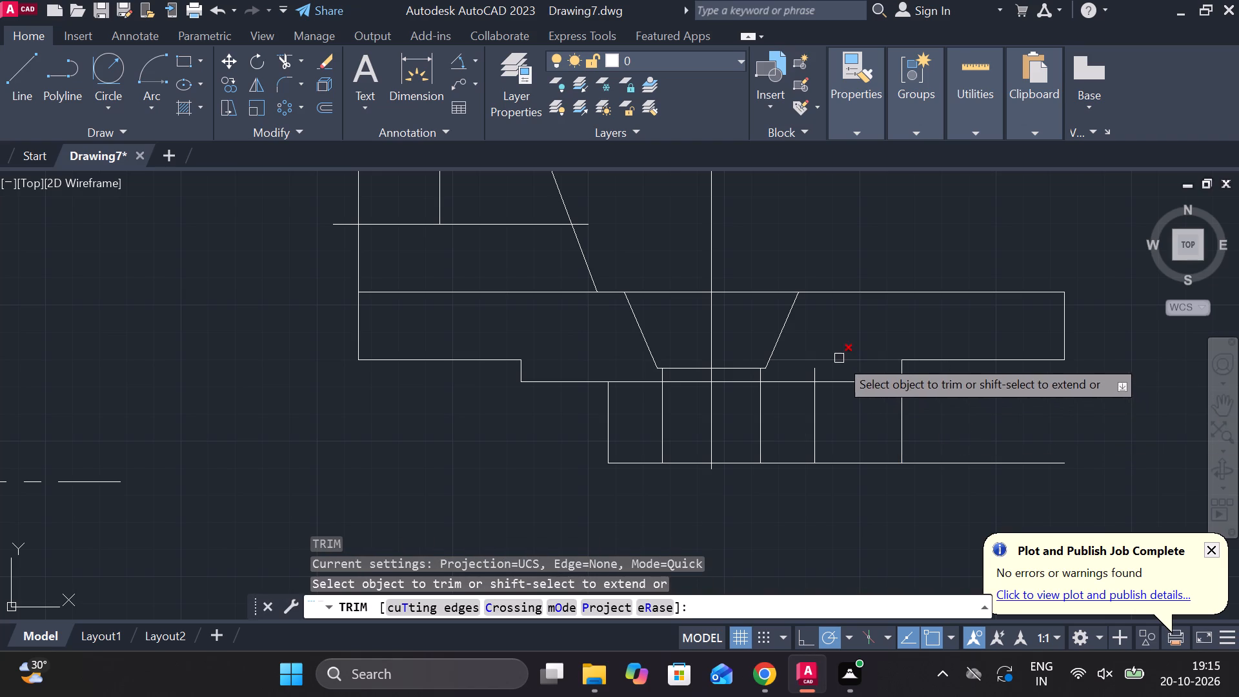
pyautogui.click(839, 358)
pyautogui.click(963, 381)
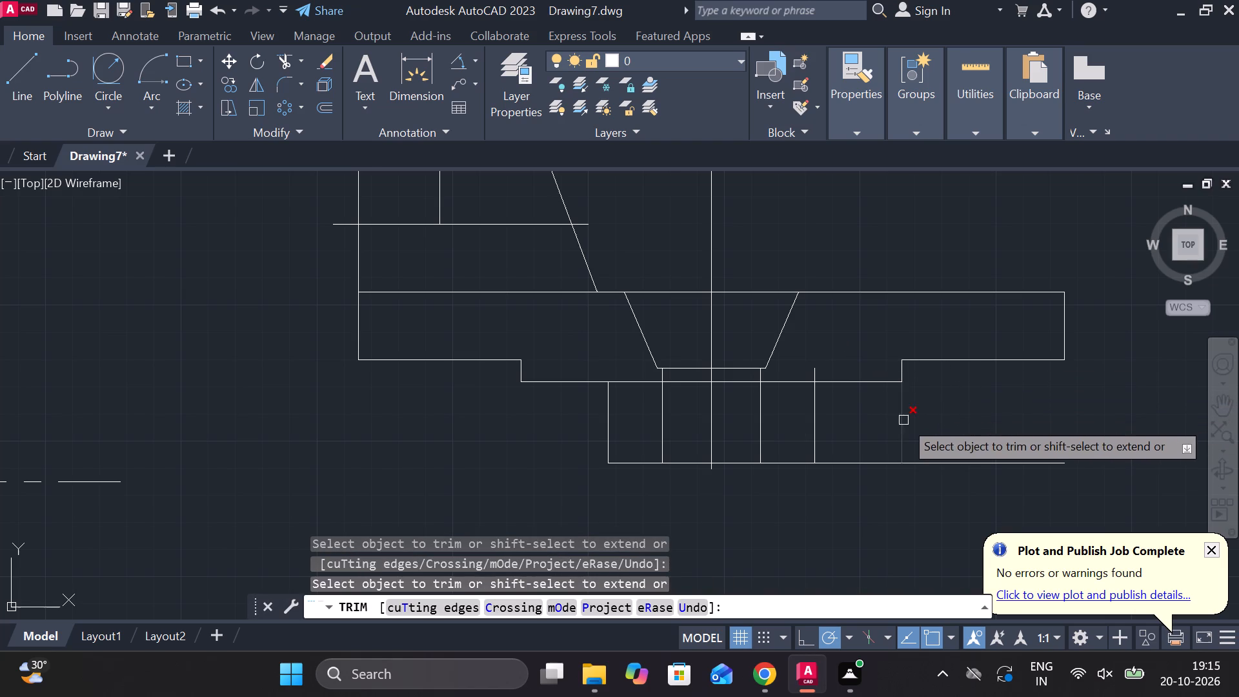
pyautogui.click(903, 420)
pyautogui.moveTo(871, 421); pyautogui.dragTo(909, 457, button='middle')
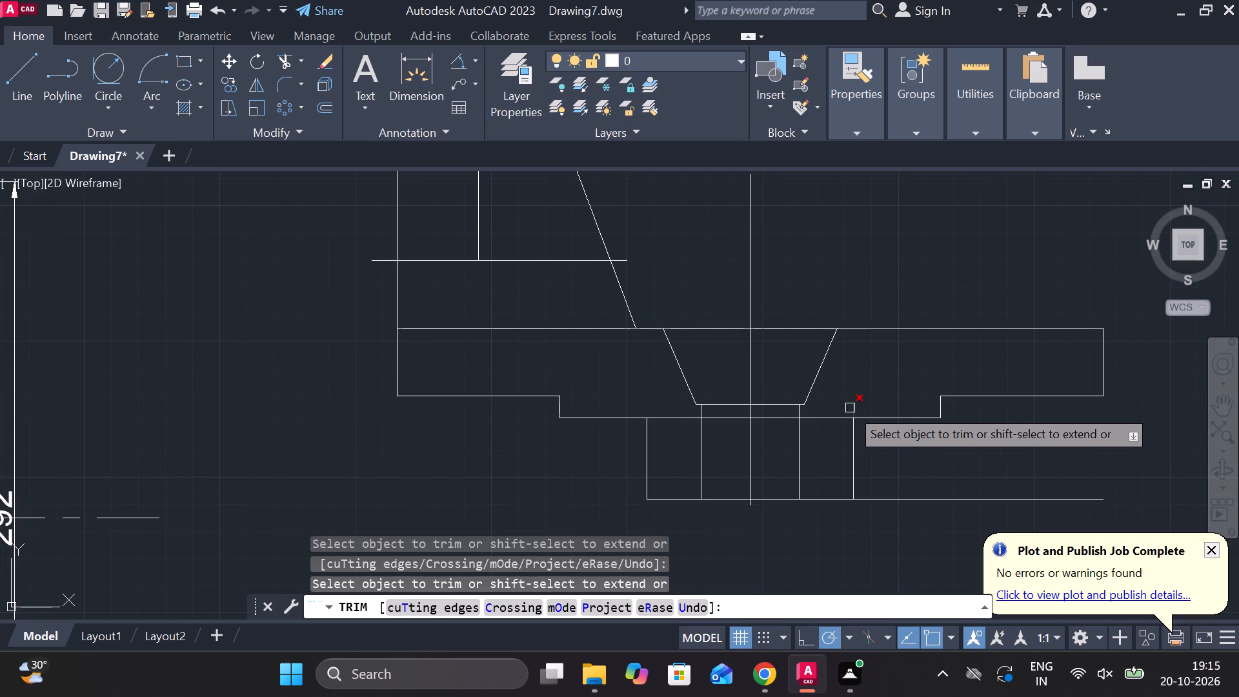
pyautogui.click(850, 408)
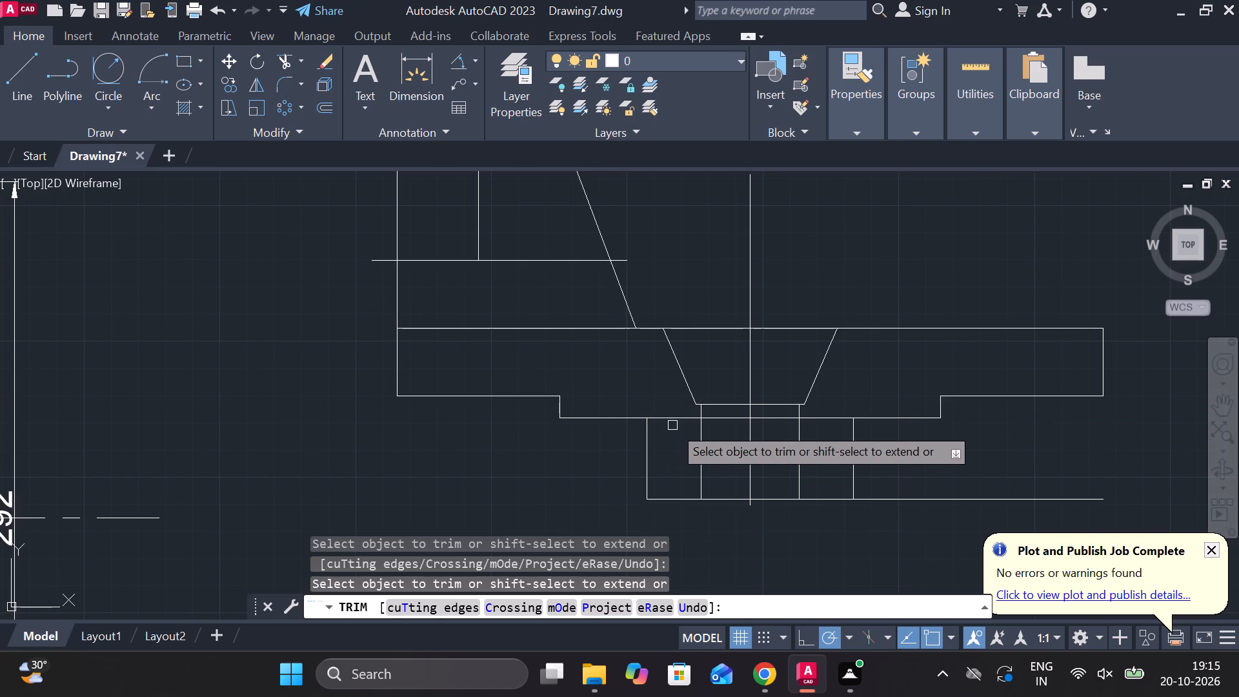
# Trim the step line across the lower block and its bore, plus the overhanging ends of the lowest horizontal and central vertical lines.
pyautogui.click(674, 423)
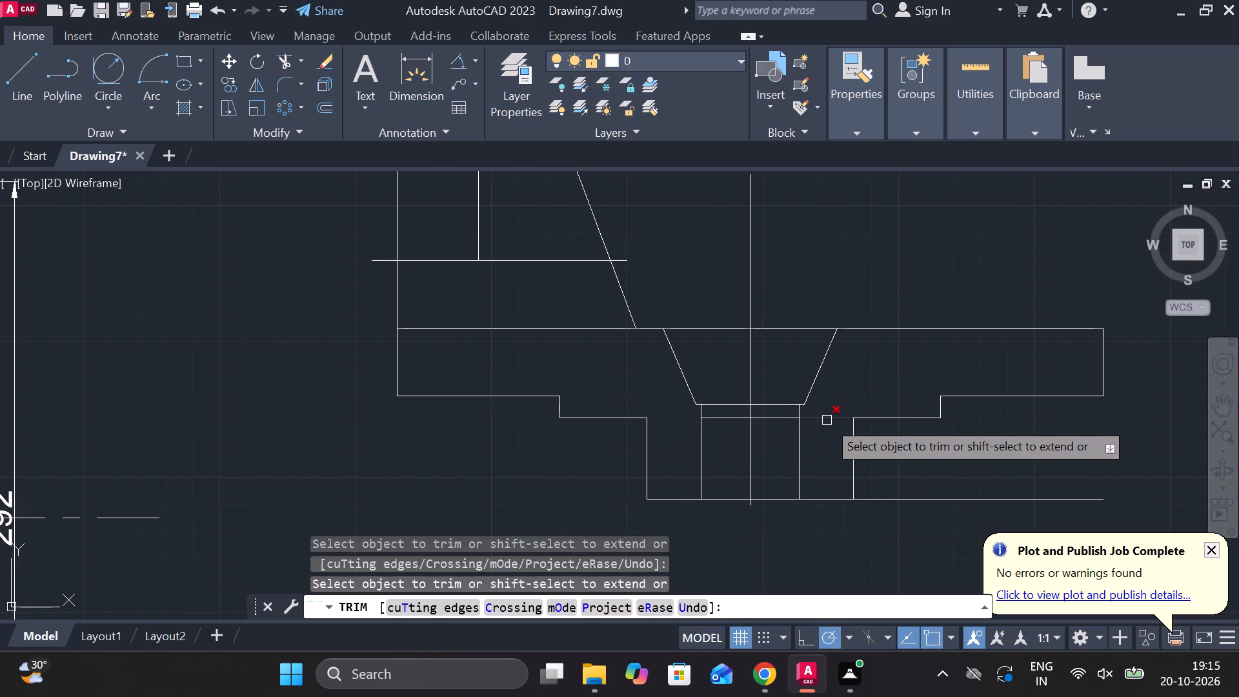
pyautogui.click(827, 420)
pyautogui.click(905, 502)
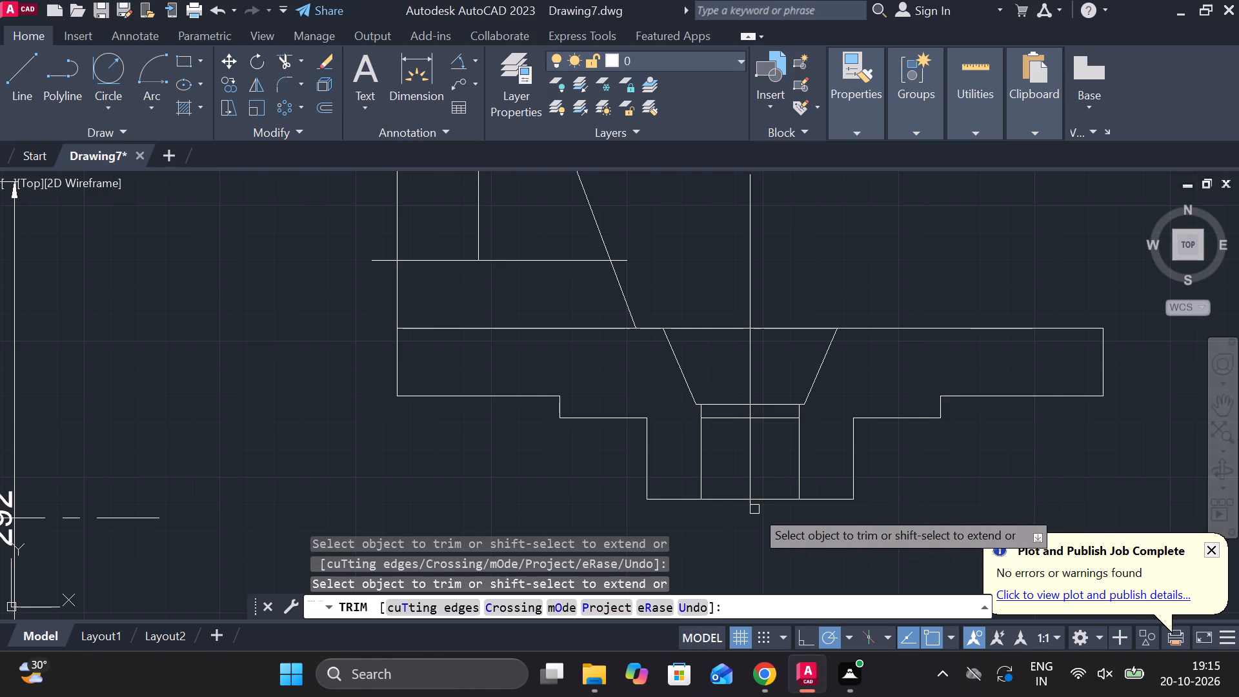
pyautogui.click(754, 509)
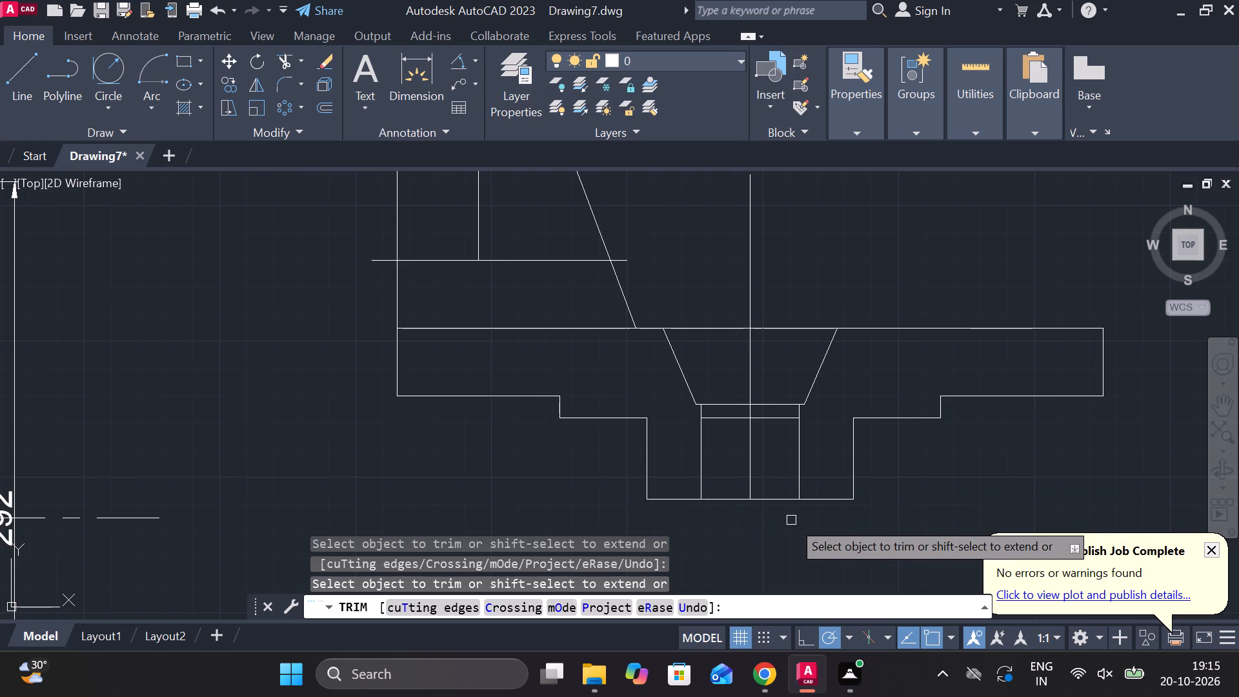
pyautogui.click(728, 421)
pyautogui.click(773, 419)
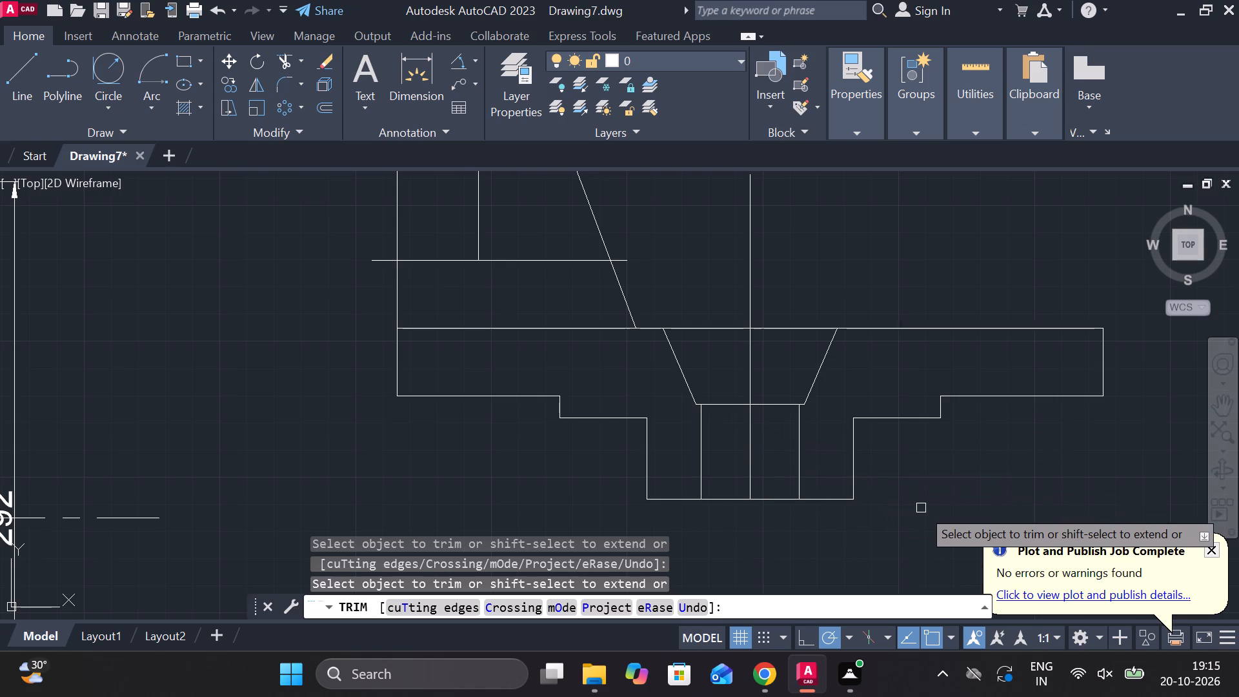
pyautogui.press('Escape')
# Fillet the upper and lower corners of the left step beneath the base with radius 3.
pyautogui.middleClick(892, 467)
pyautogui.moveTo(892, 469); pyautogui.dragTo(886, 371, button='middle')
pyautogui.scroll(1, 747, 446)
pyautogui.moveTo(748, 446); pyautogui.dragTo(774, 497, button='middle')
pyautogui.press('Escape')
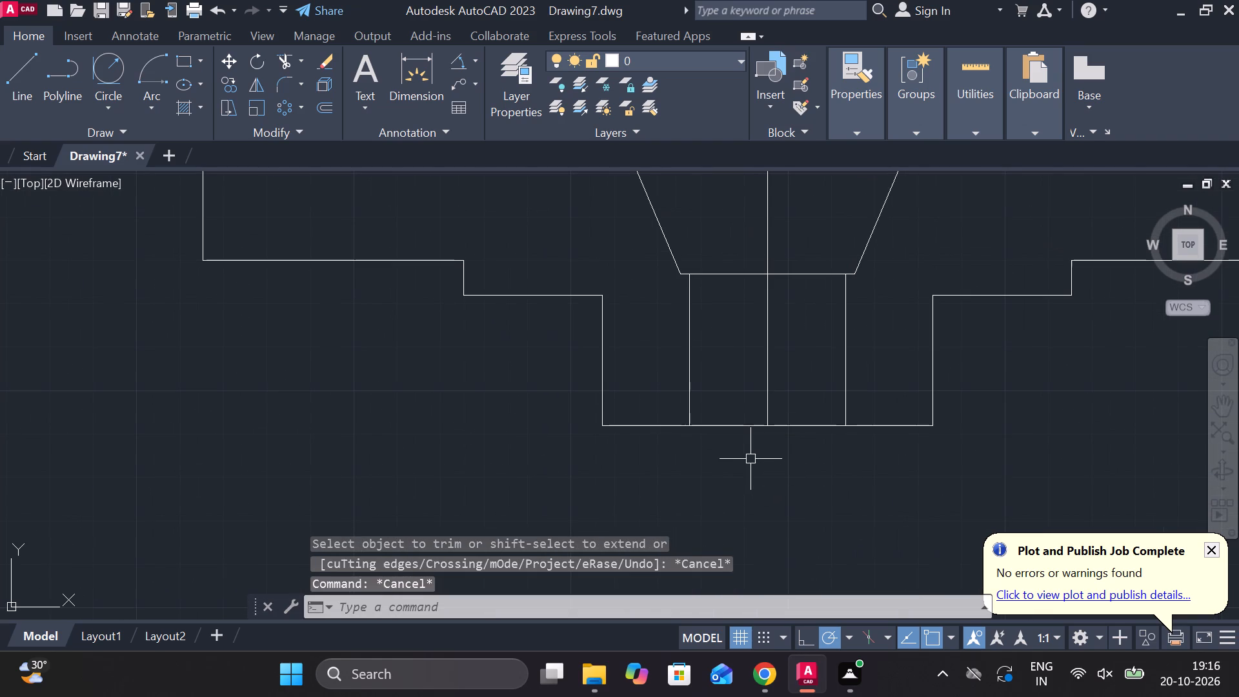
pyautogui.write('F R')
pyautogui.press('space')
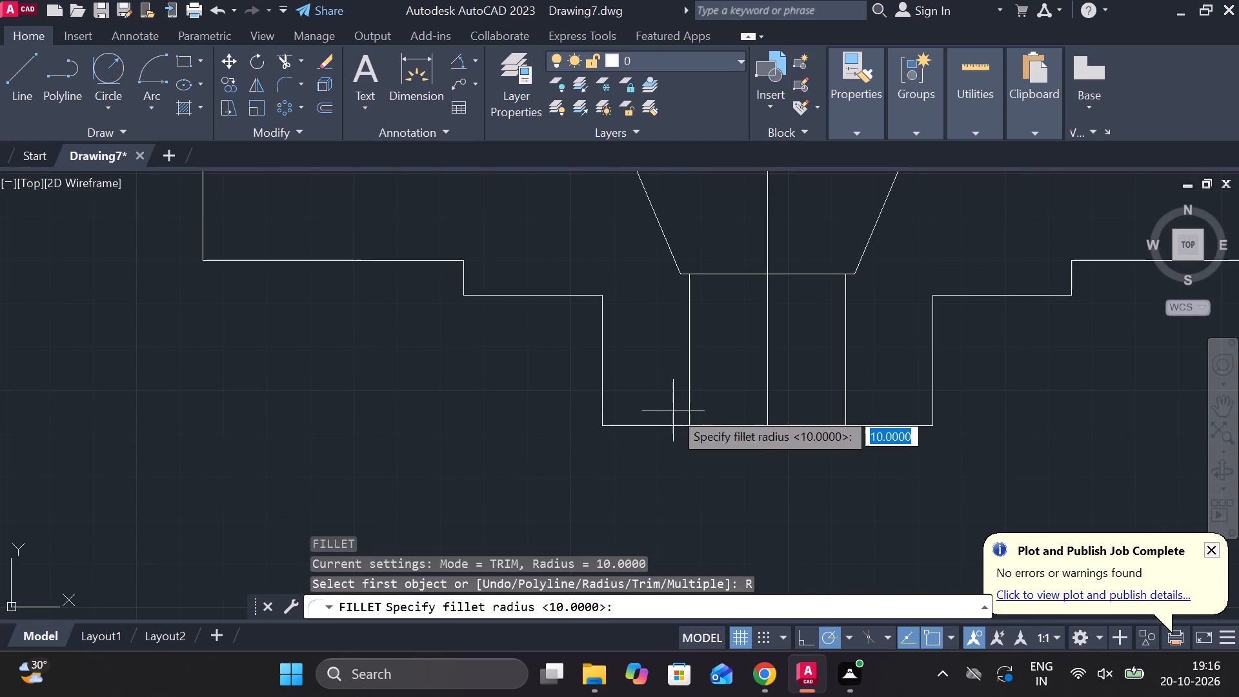
pyautogui.write('3')
pyautogui.press('space')
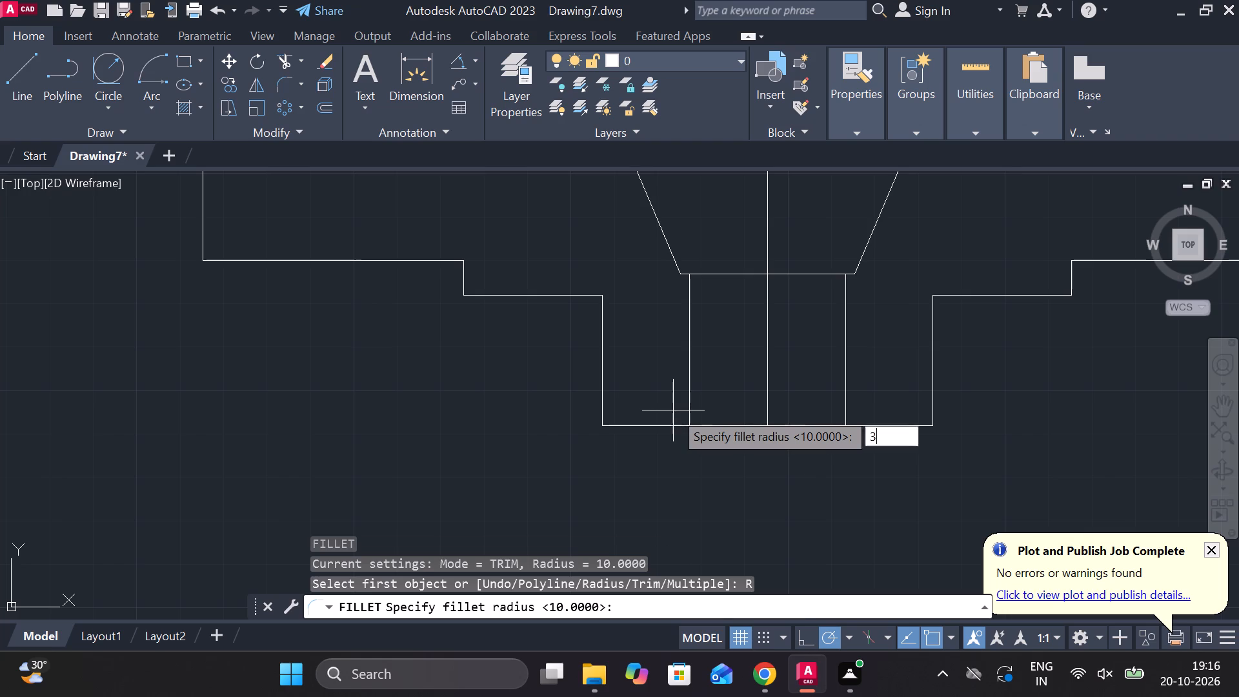
pyautogui.click(441, 261)
pyautogui.click(461, 267)
pyautogui.press('space')
pyautogui.click(463, 288)
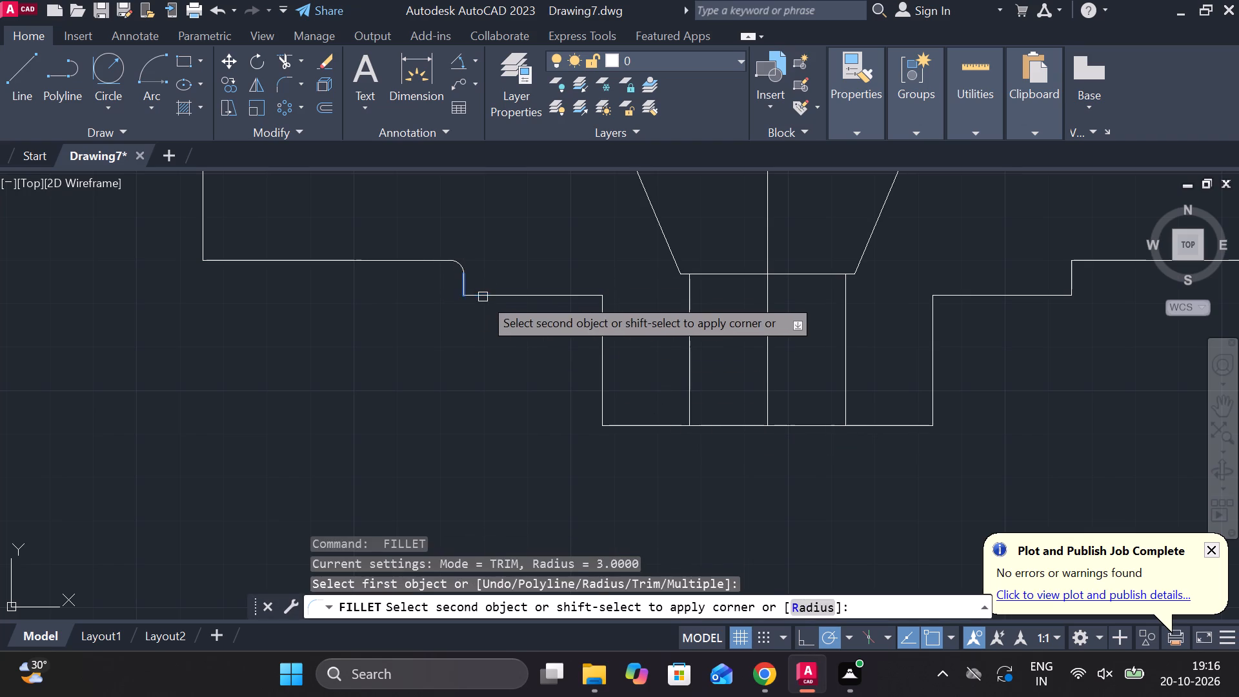
pyautogui.click(483, 297)
# Fillet the upper and lower corners of the right step beneath the base with radius 3.
pyautogui.moveTo(956, 368); pyautogui.dragTo(833, 393, button='middle')
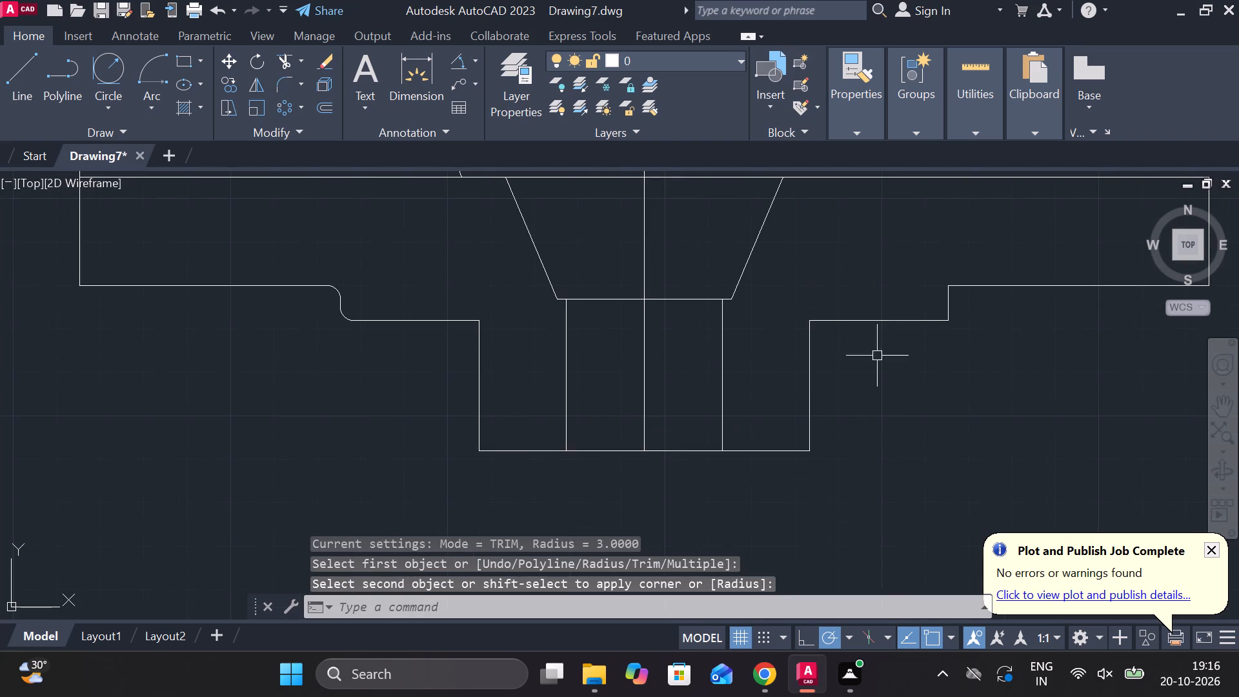
pyautogui.press('space')
pyautogui.click(965, 288)
pyautogui.click(951, 299)
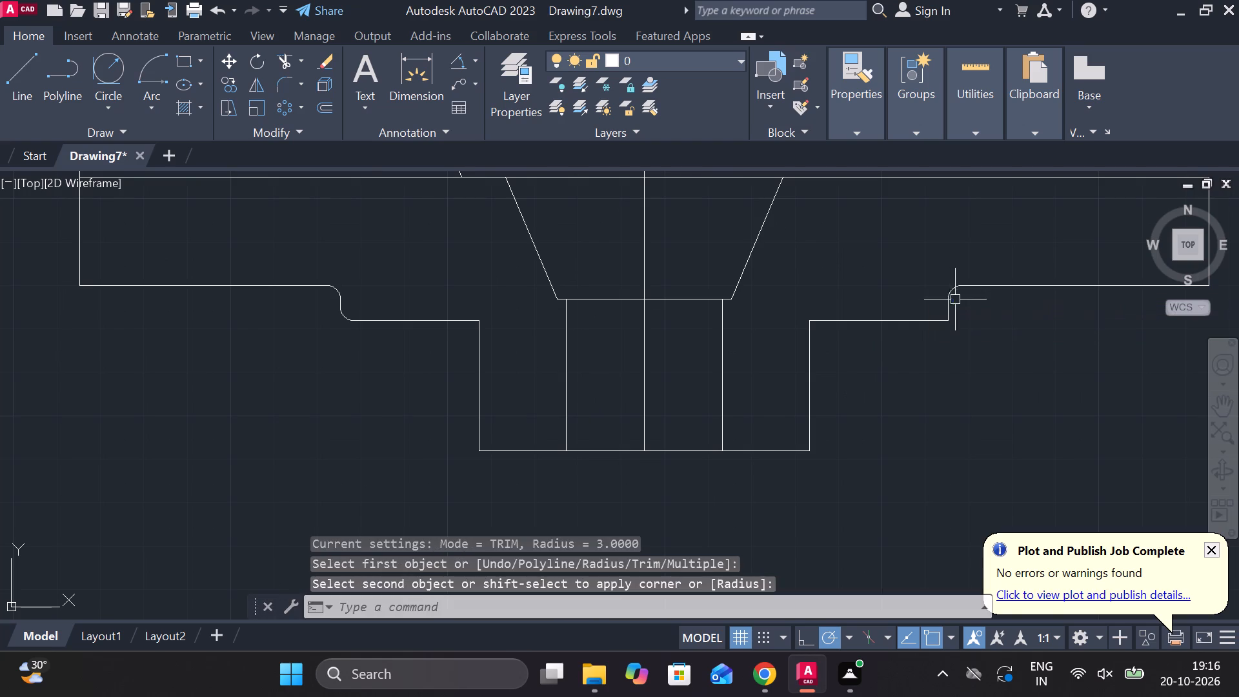
pyautogui.press('space')
pyautogui.click(952, 315)
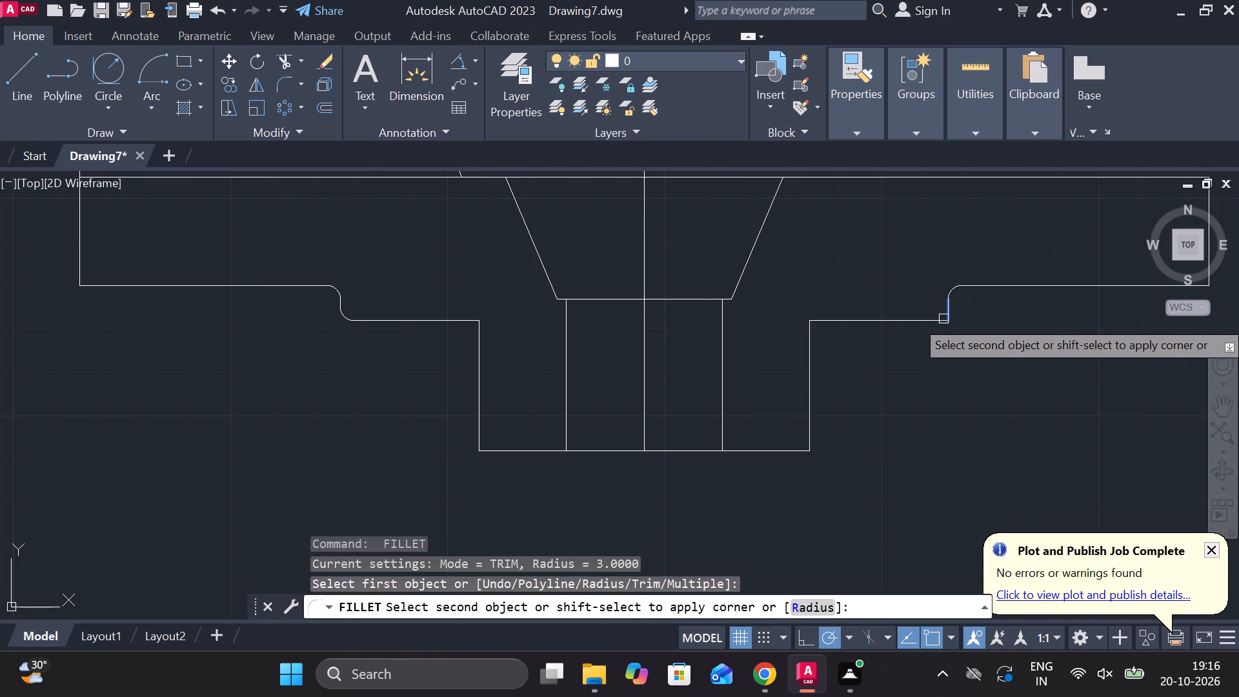
pyautogui.click(936, 321)
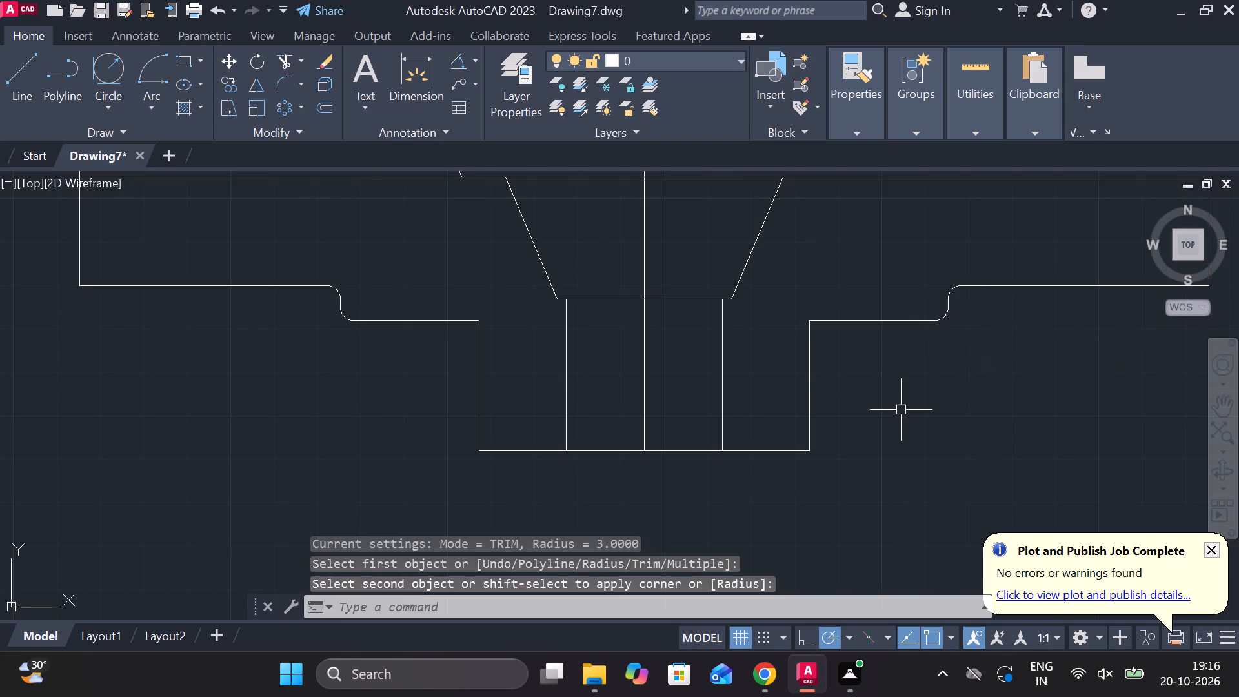
pyautogui.press('Escape')
# Fillet the right and left inner corners where the step line meets the lower block's sides with radius 10.
pyautogui.write('F R')
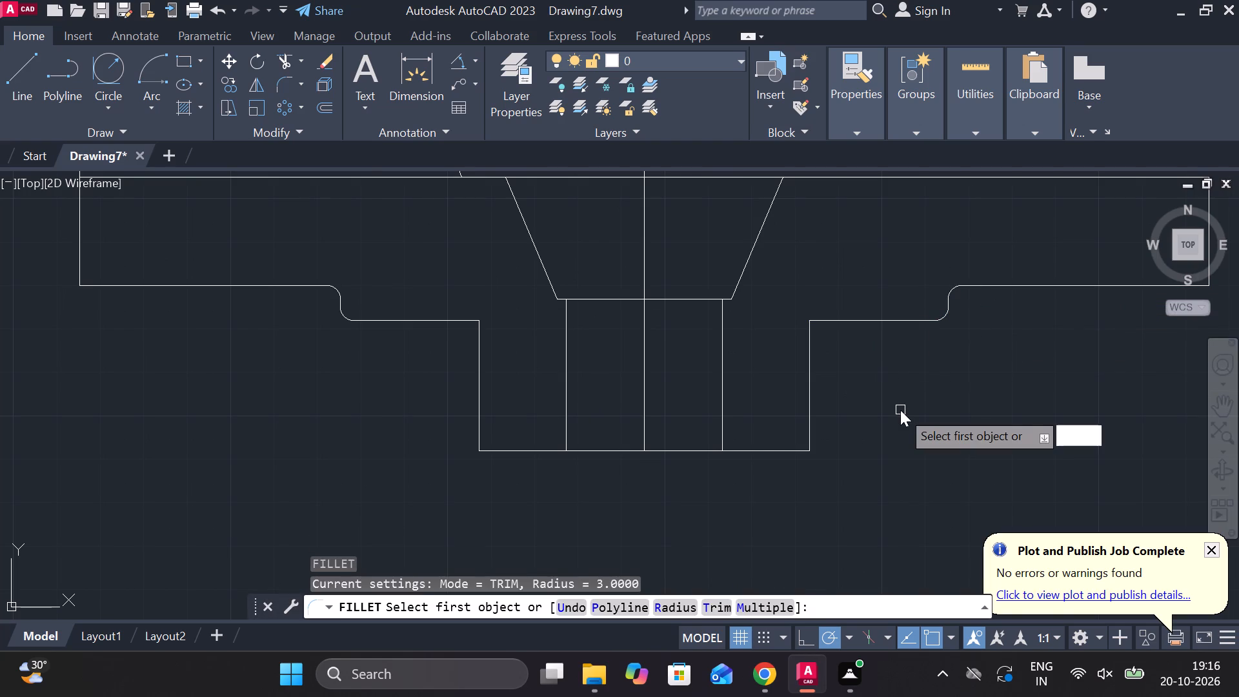
pyautogui.press('space')
pyautogui.write('10')
pyautogui.press('Return')
pyautogui.click(842, 322)
pyautogui.click(812, 341)
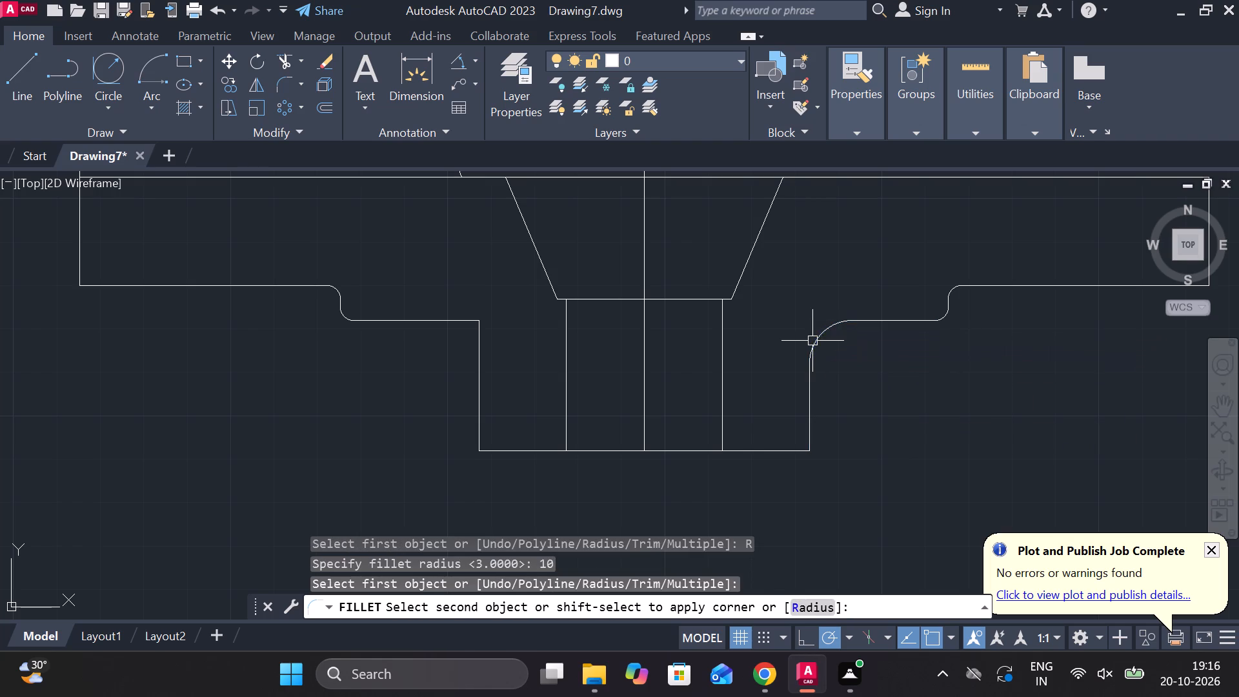
pyautogui.press('space')
pyautogui.click(456, 321)
pyautogui.click(476, 334)
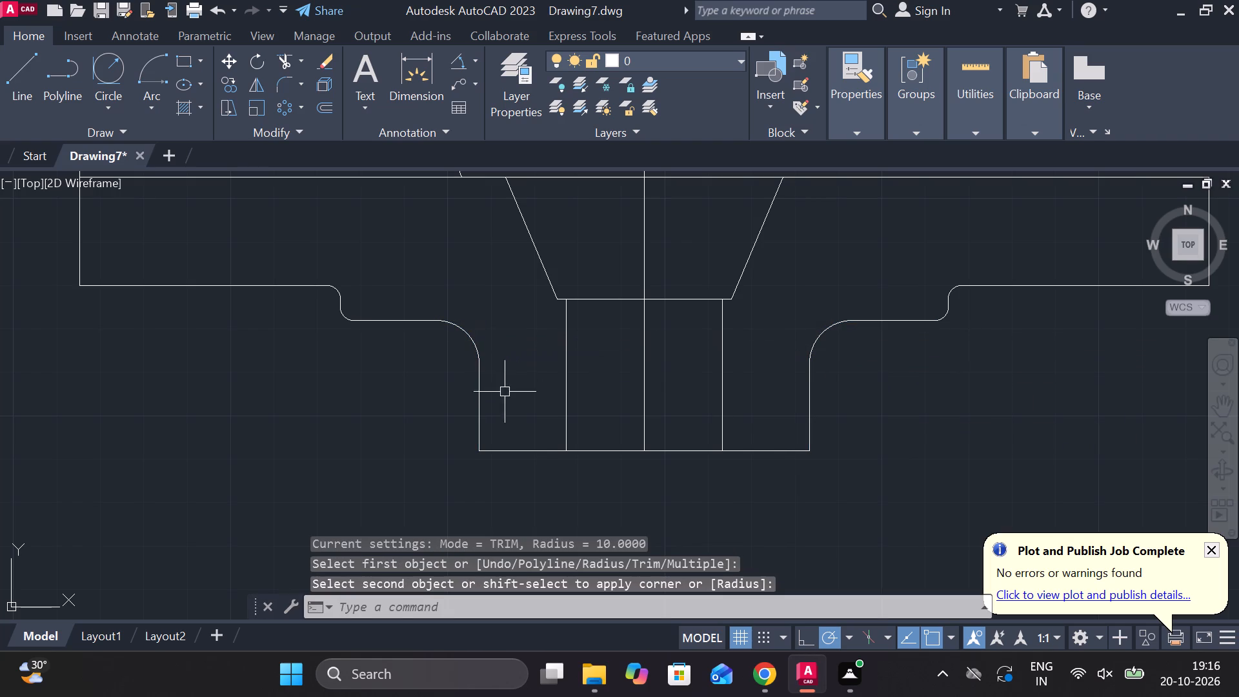
# Fillet the bottom left and bottom right outer corners of the lower block with radius 10.
pyautogui.press('space')
pyautogui.click(483, 413)
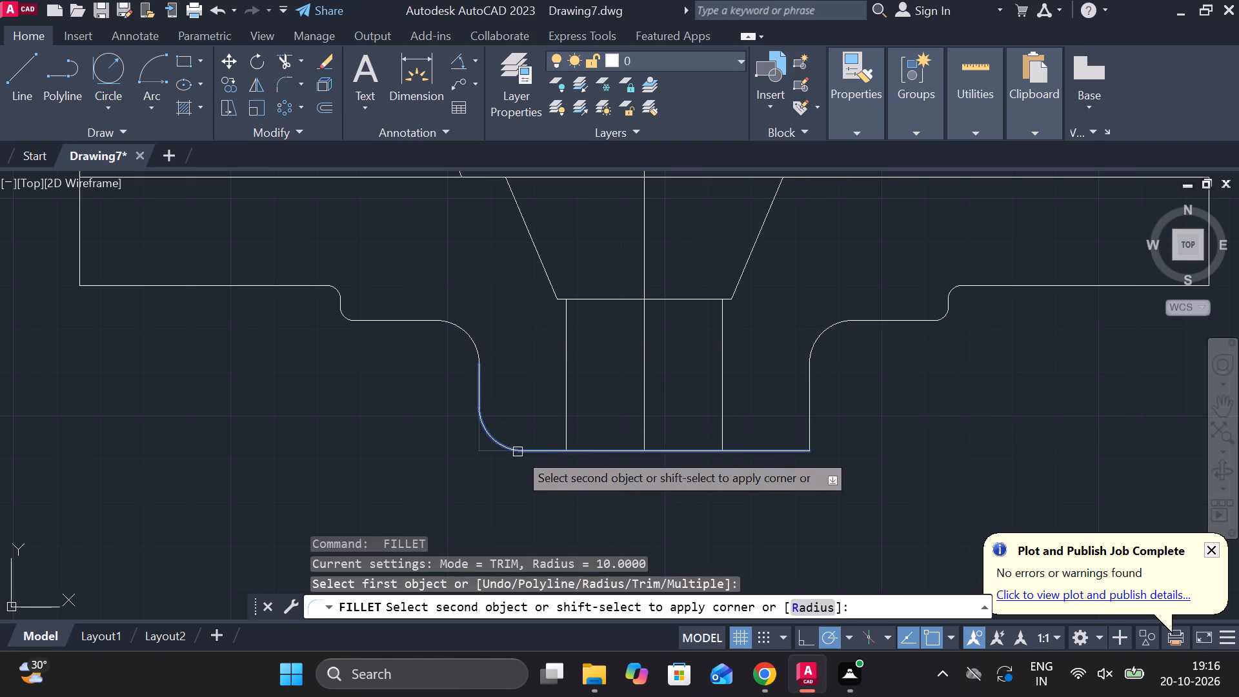
pyautogui.click(518, 452)
pyautogui.press('space')
pyautogui.click(811, 410)
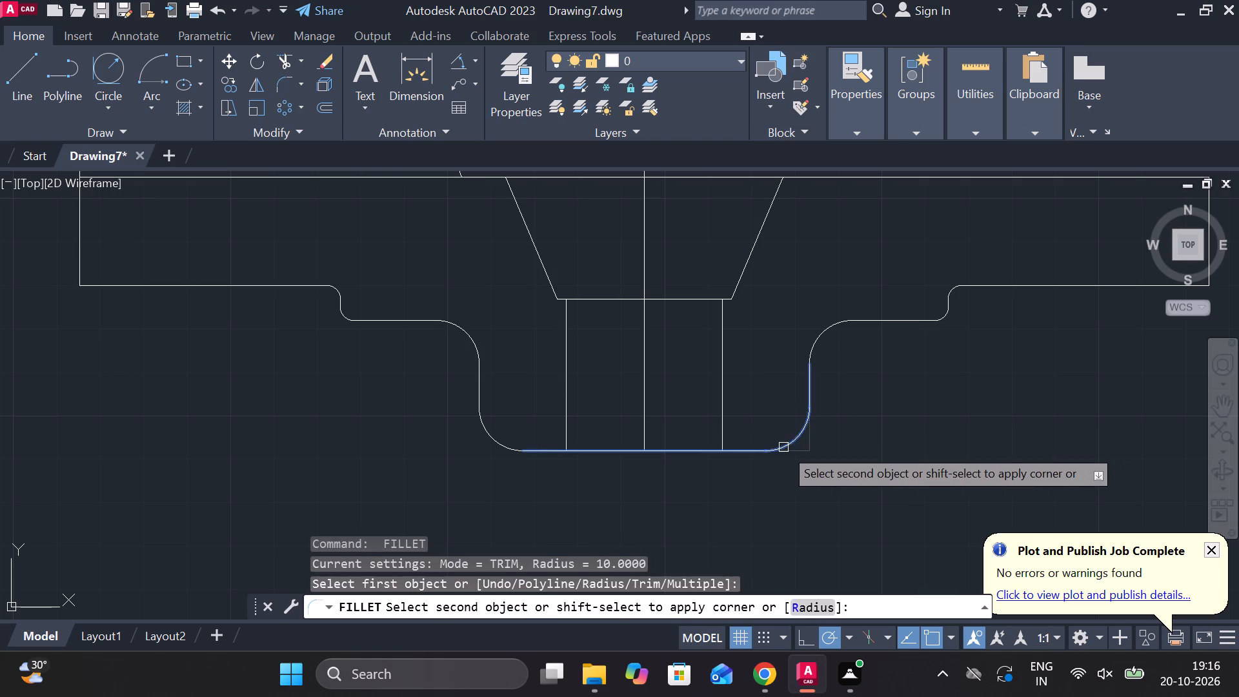
pyautogui.click(783, 447)
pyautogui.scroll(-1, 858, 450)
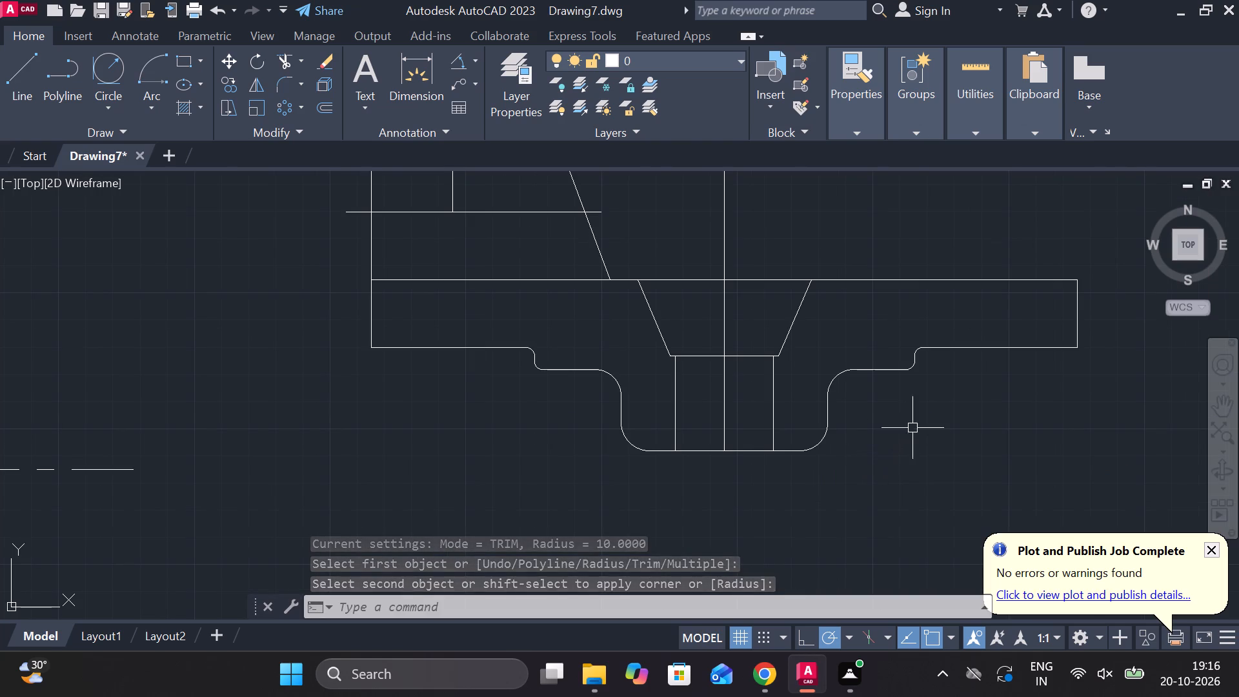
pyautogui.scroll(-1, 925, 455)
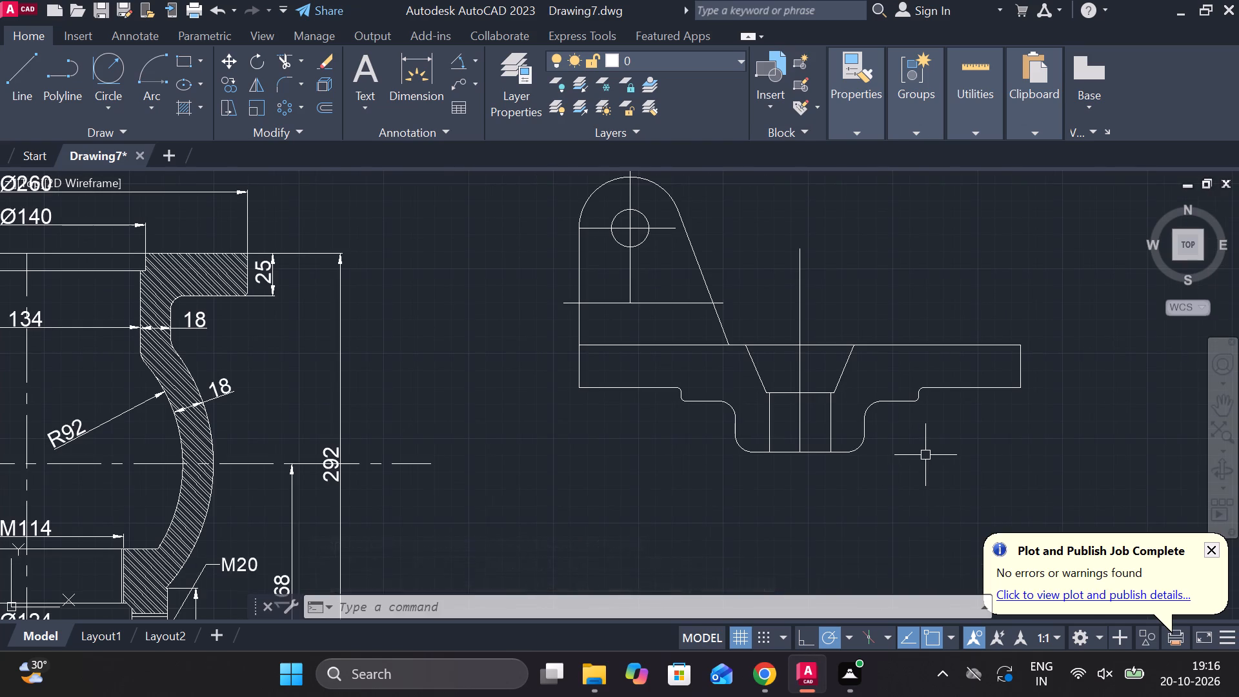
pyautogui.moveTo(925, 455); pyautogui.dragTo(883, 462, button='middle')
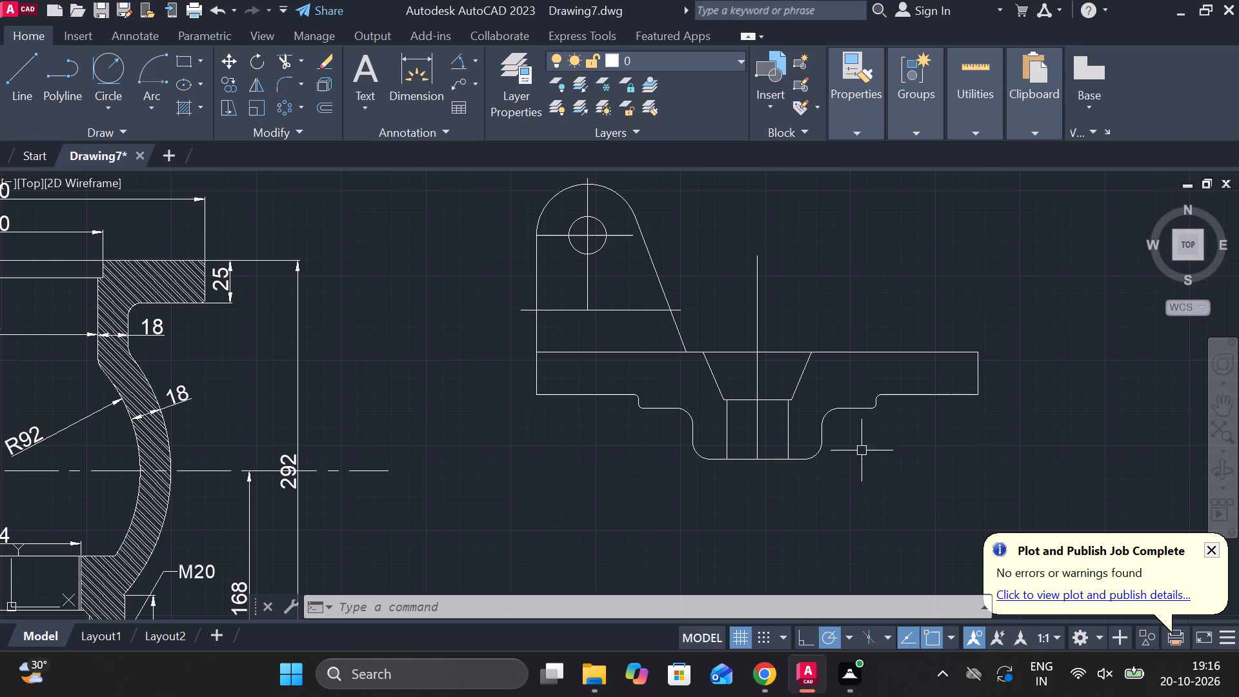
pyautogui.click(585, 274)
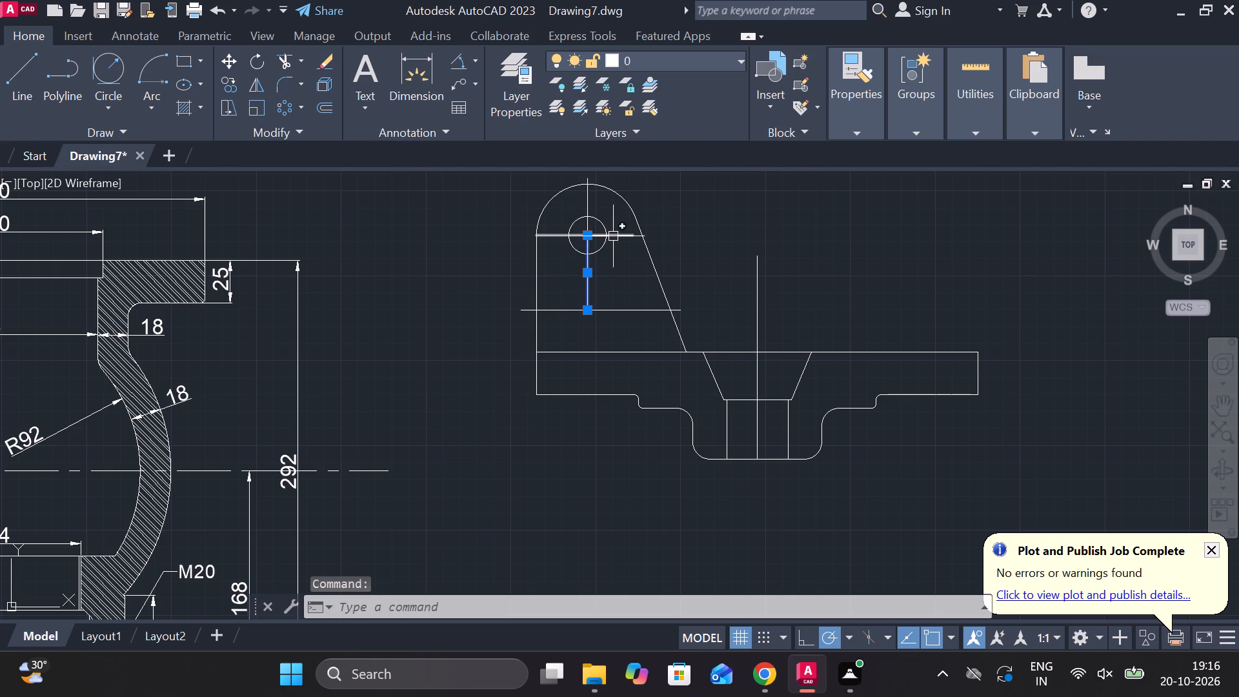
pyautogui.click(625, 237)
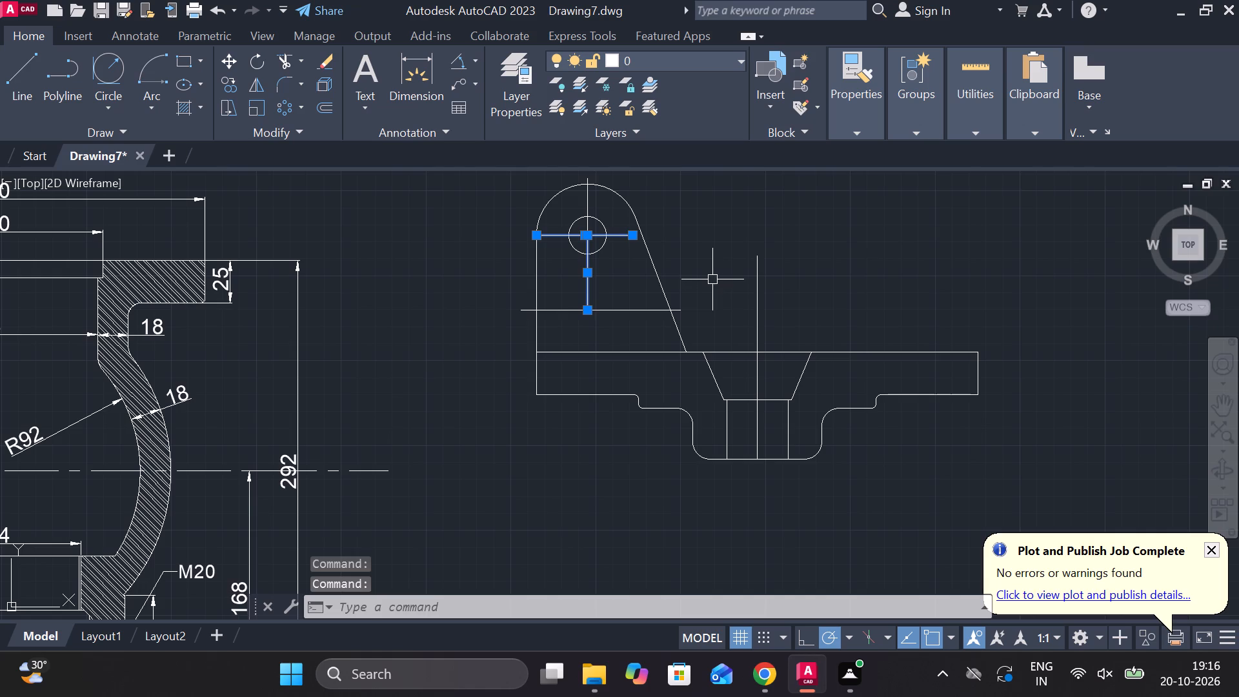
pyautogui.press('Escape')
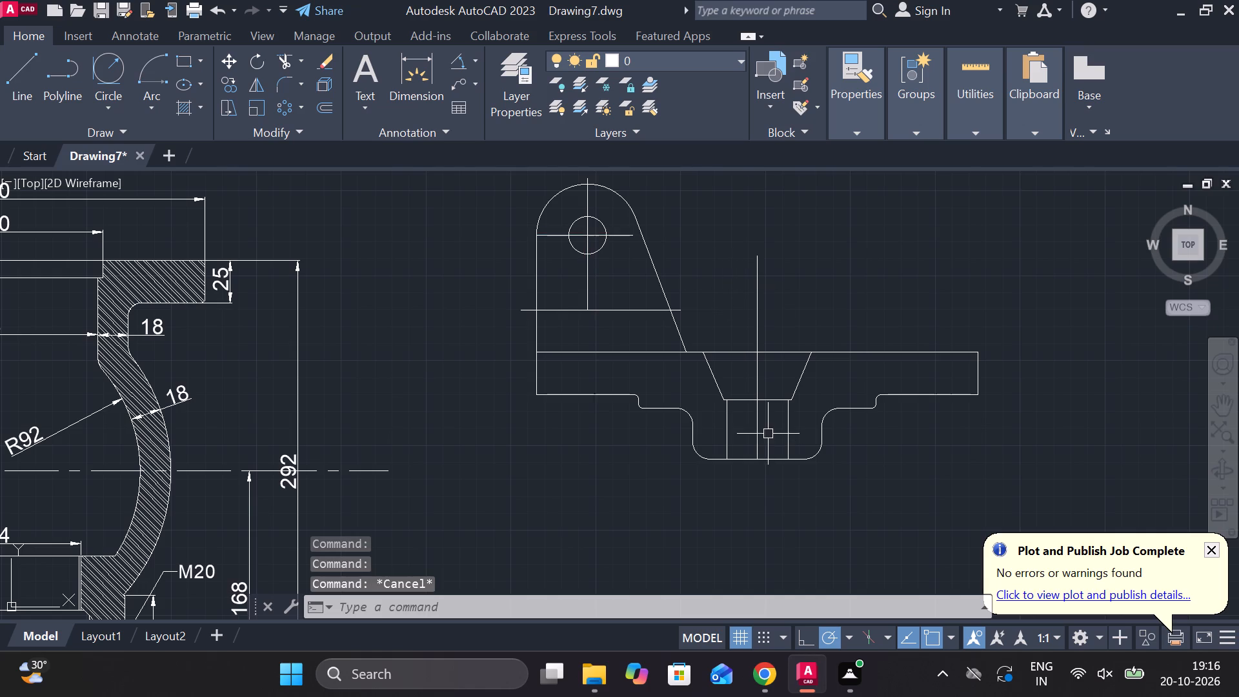
# Join the three collinear vertical centre line segments through the recess and bore into one line.
pyautogui.click(758, 436)
pyautogui.click(754, 391)
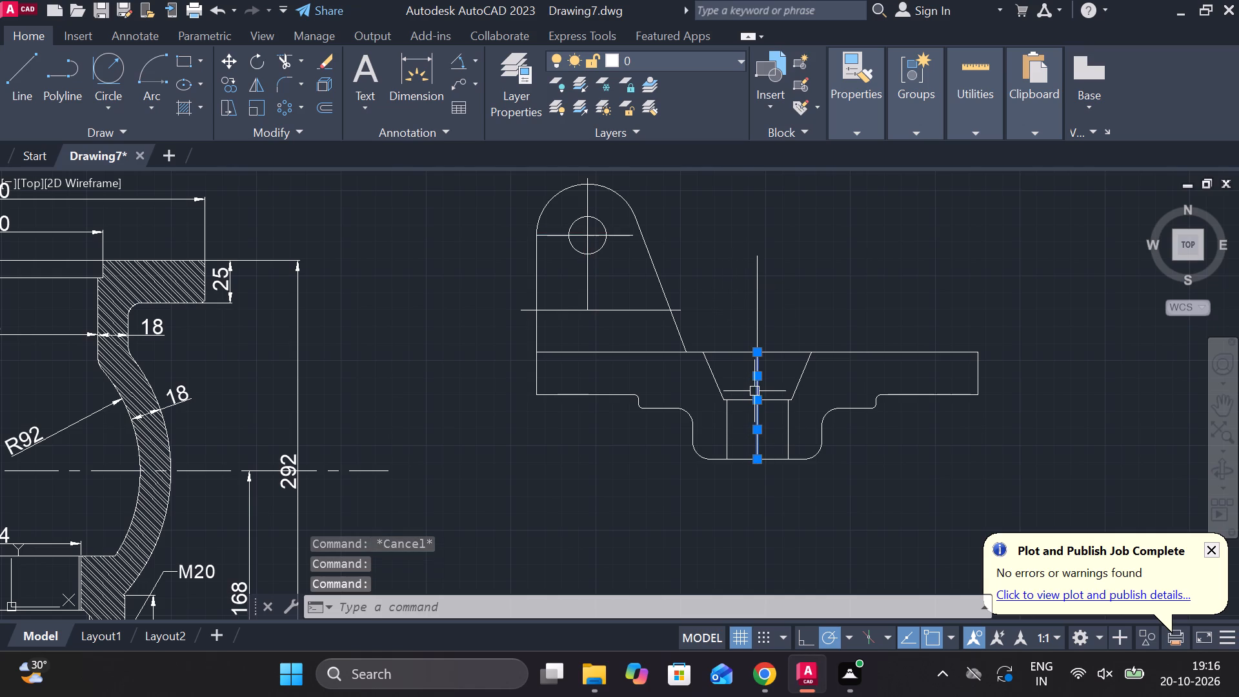
pyautogui.click(755, 322)
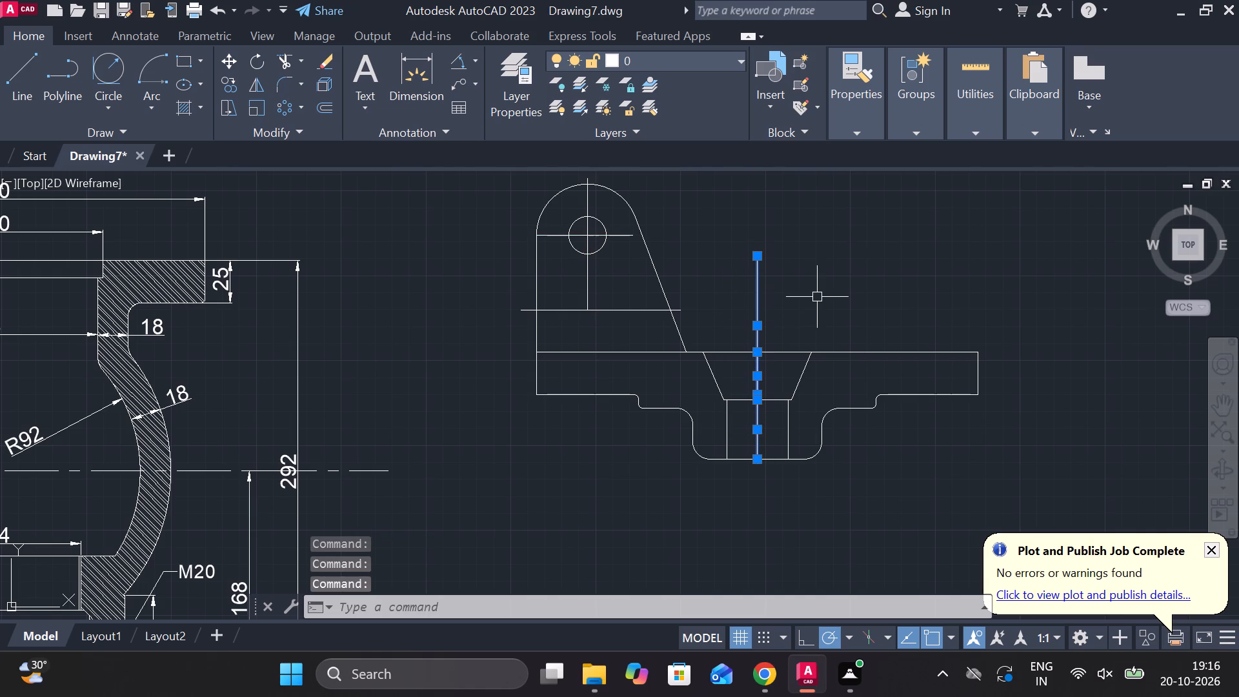
pyautogui.press('j')
pyautogui.press('Return')
# Stretch the lower end of the central vertical line about 28 below the bottom of the lower block.
pyautogui.click(758, 374)
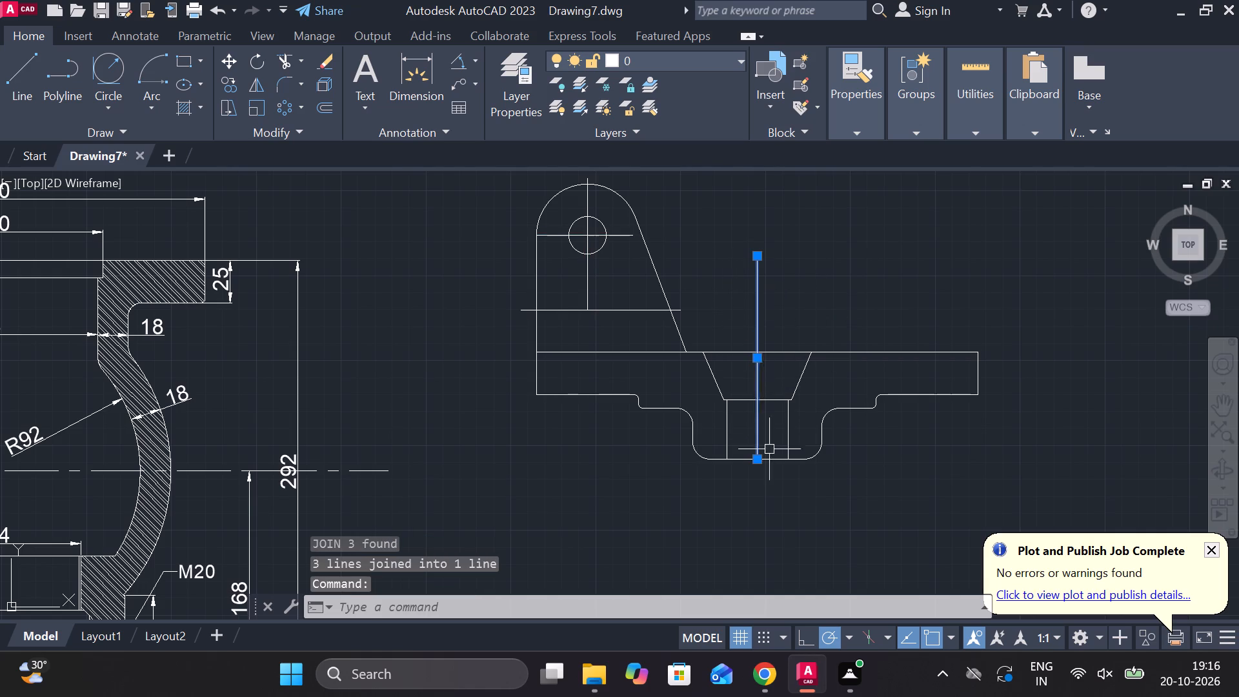
pyautogui.click(760, 461)
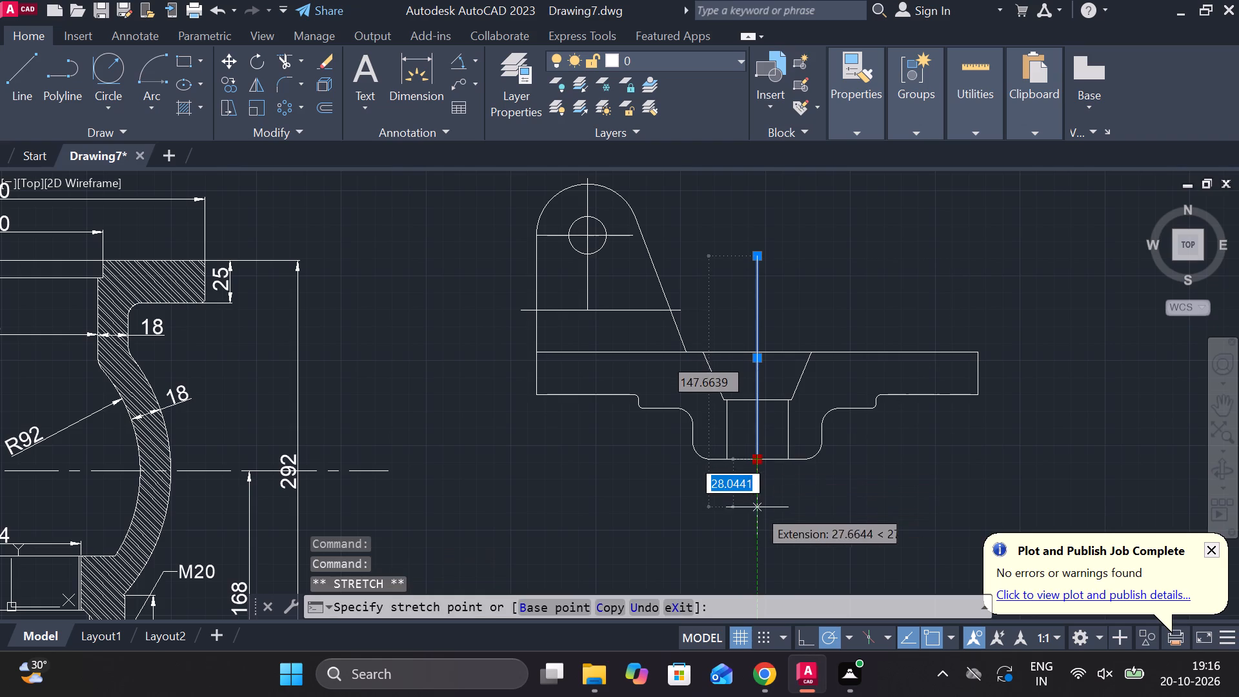
pyautogui.click(757, 508)
pyautogui.scroll(-1, 915, 470)
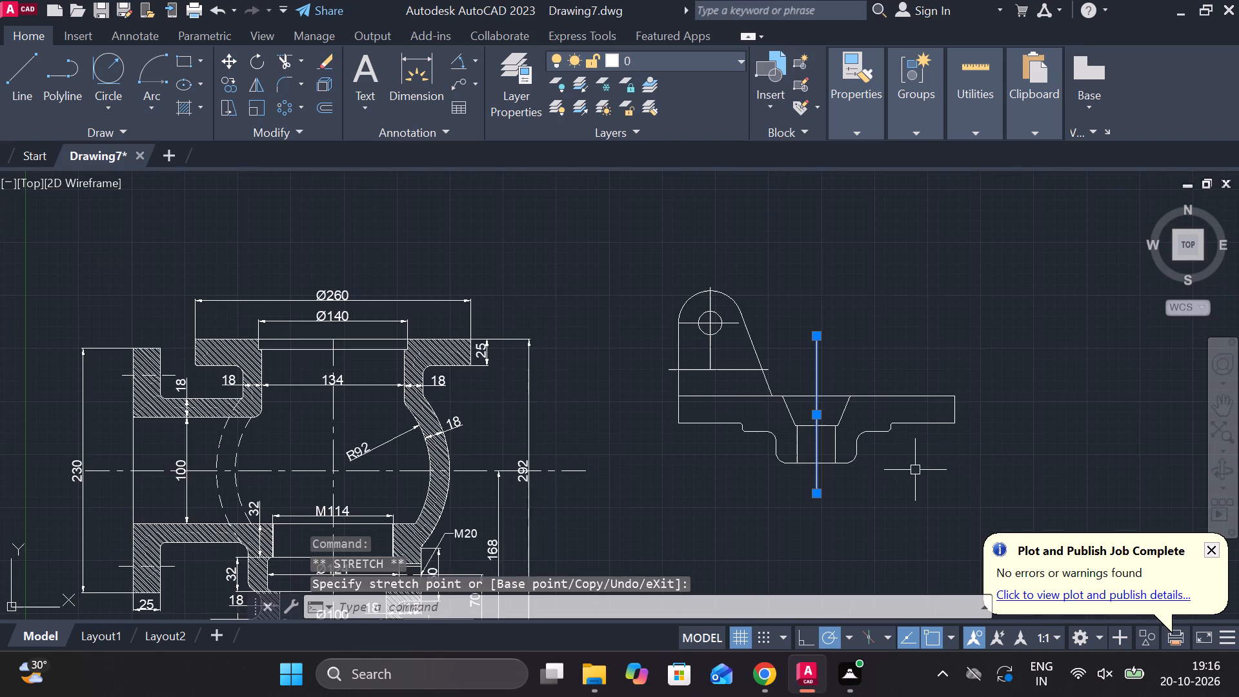
pyautogui.press('Escape')
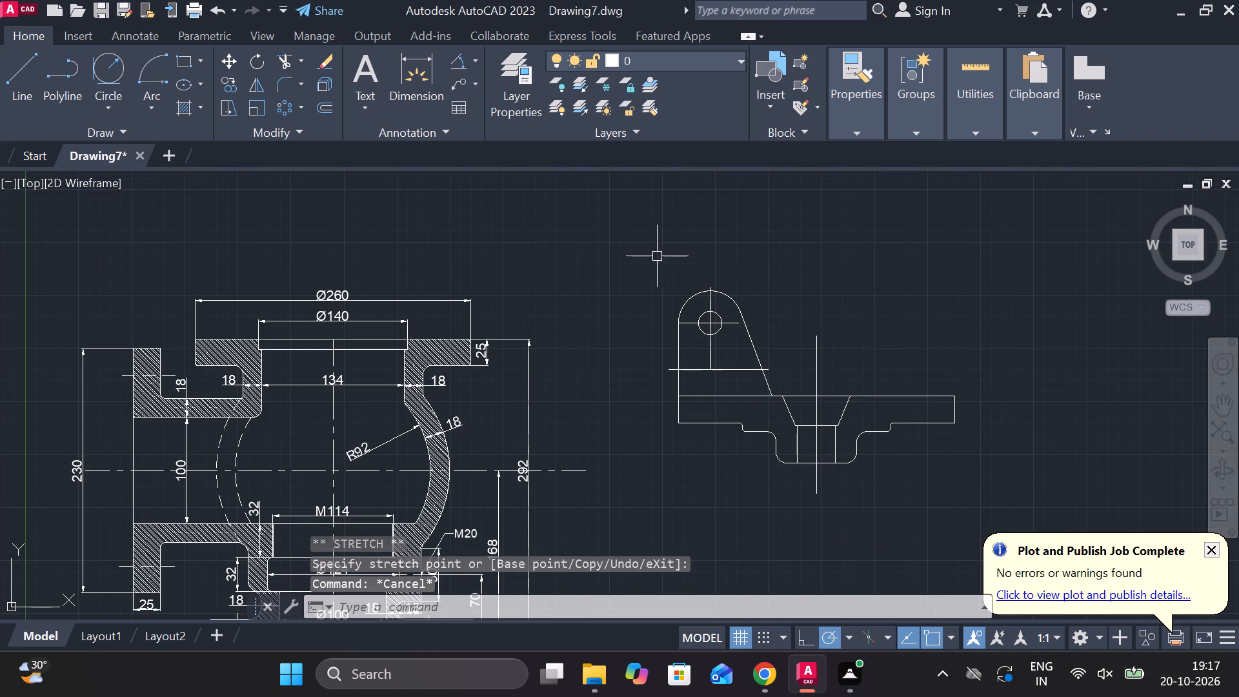
# Add a vertical linear dimension from the lug hole's centre to the horizontal line across the lug, placed inside the lug.
pyautogui.click(475, 66)
pyautogui.click(503, 97)
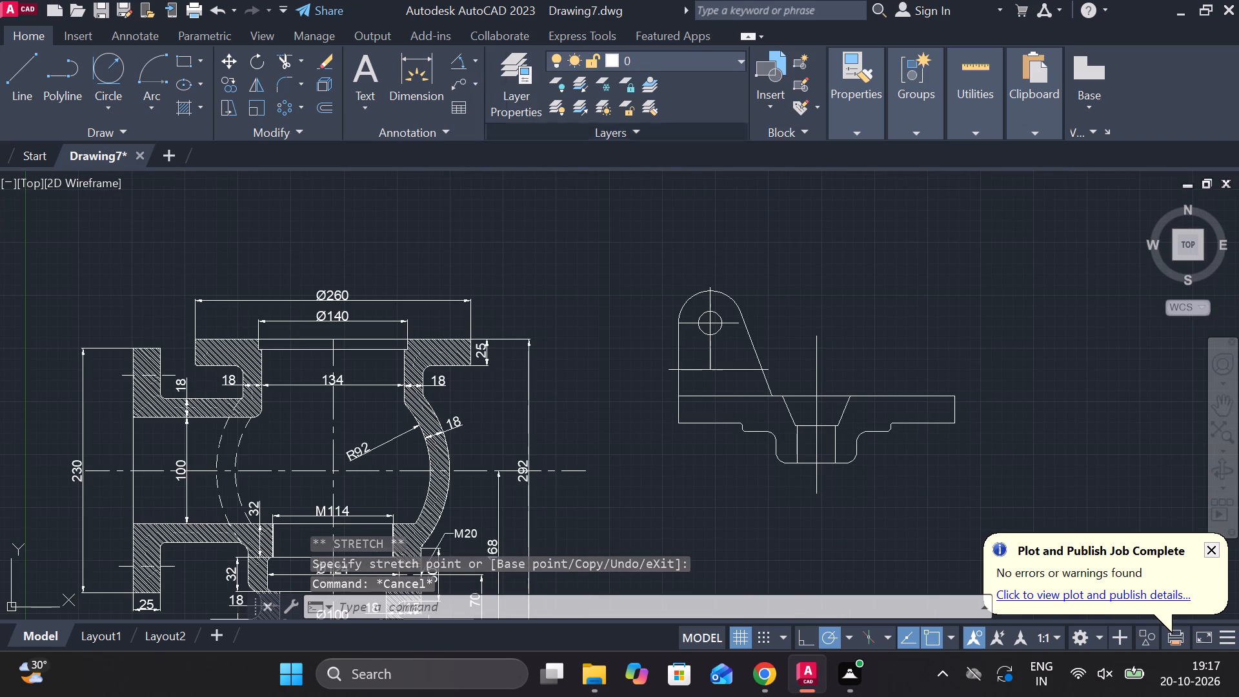
pyautogui.scroll(2, 722, 328)
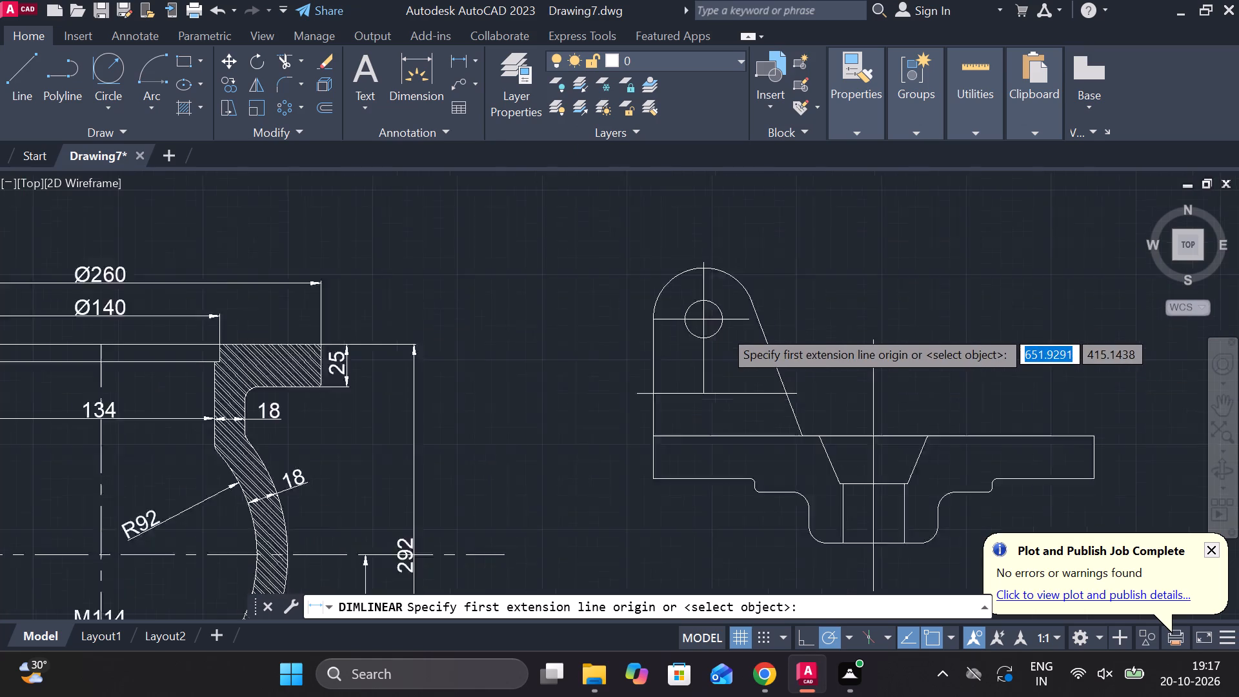
pyautogui.click(694, 314)
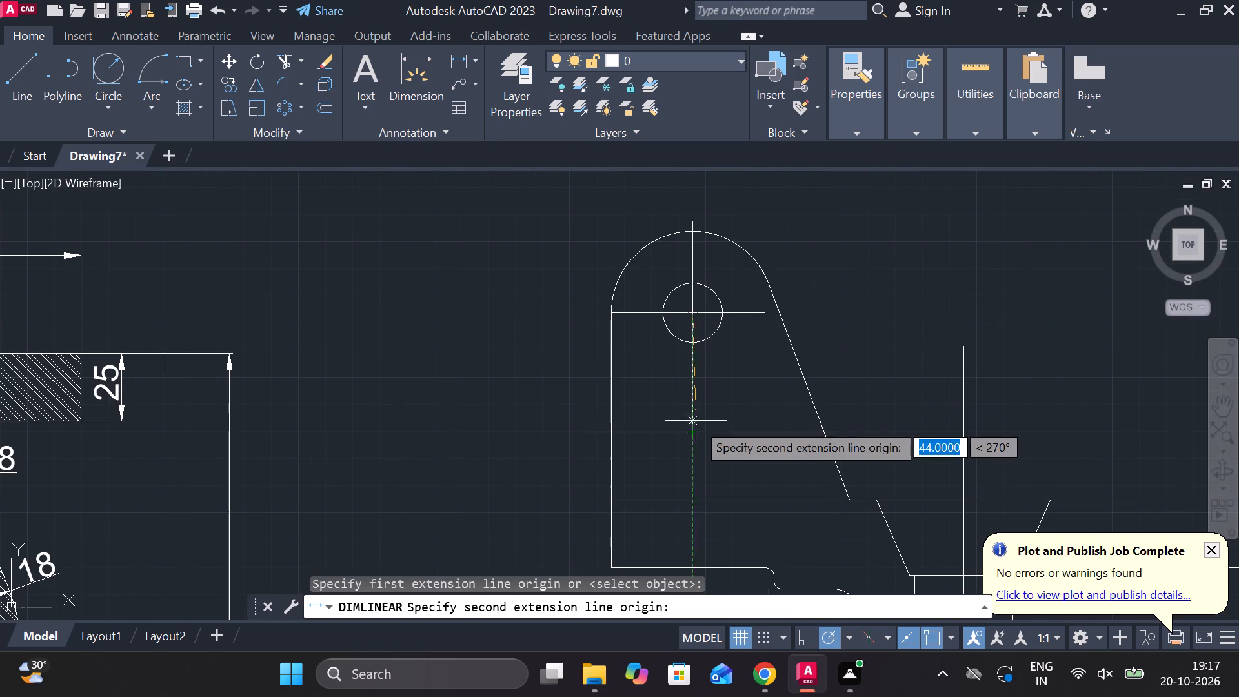
pyautogui.click(695, 429)
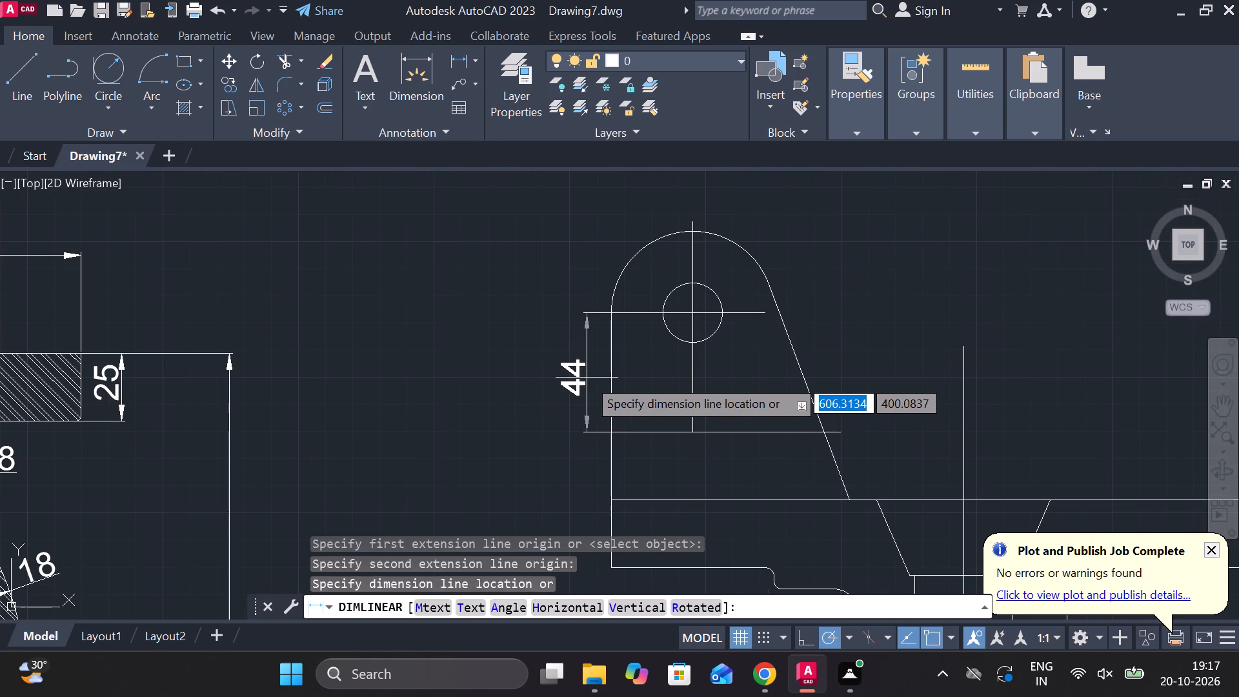
pyautogui.click(649, 372)
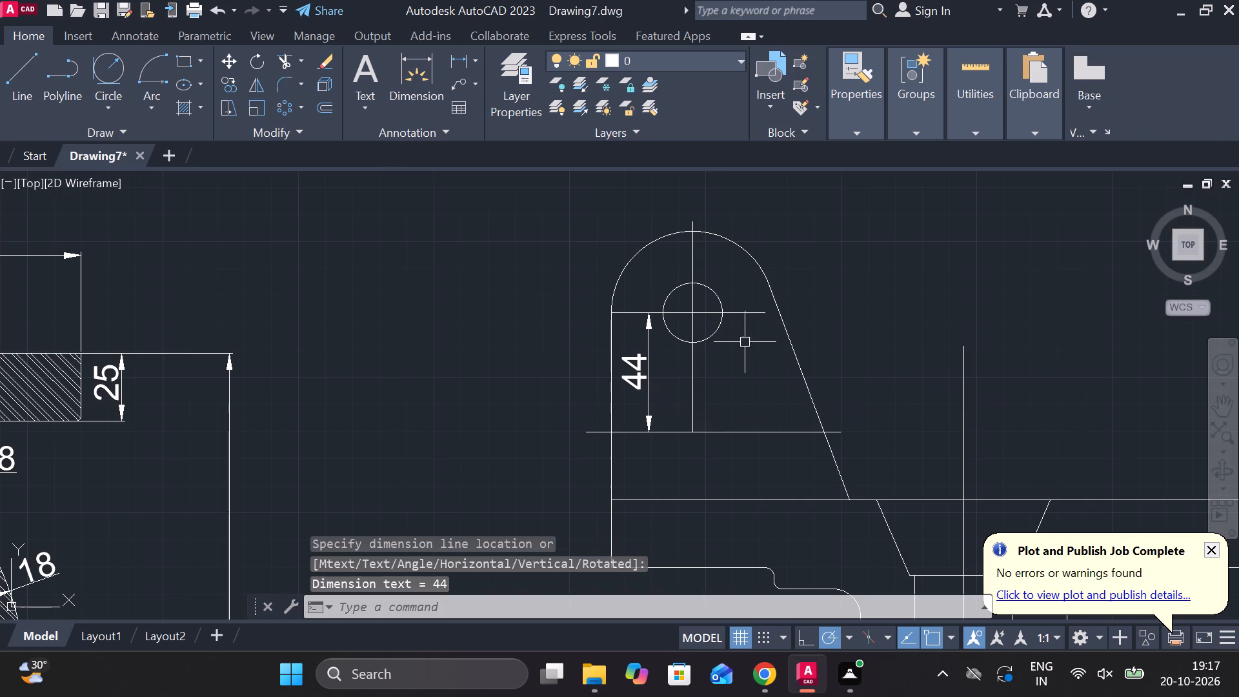
# Add a vertical linear dimension from the lug hole's centre to the base's lower left corner, placed outside the lug.
pyautogui.press('space')
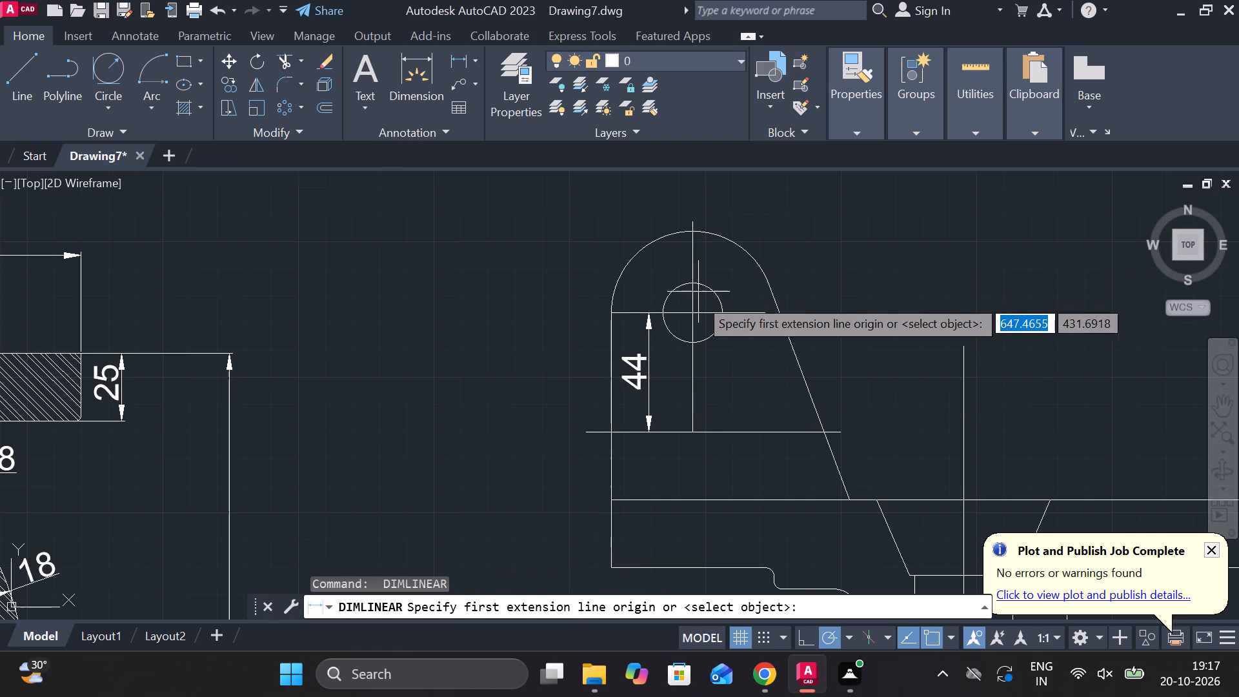
pyautogui.click(698, 310)
pyautogui.moveTo(661, 466); pyautogui.dragTo(665, 384, button='middle')
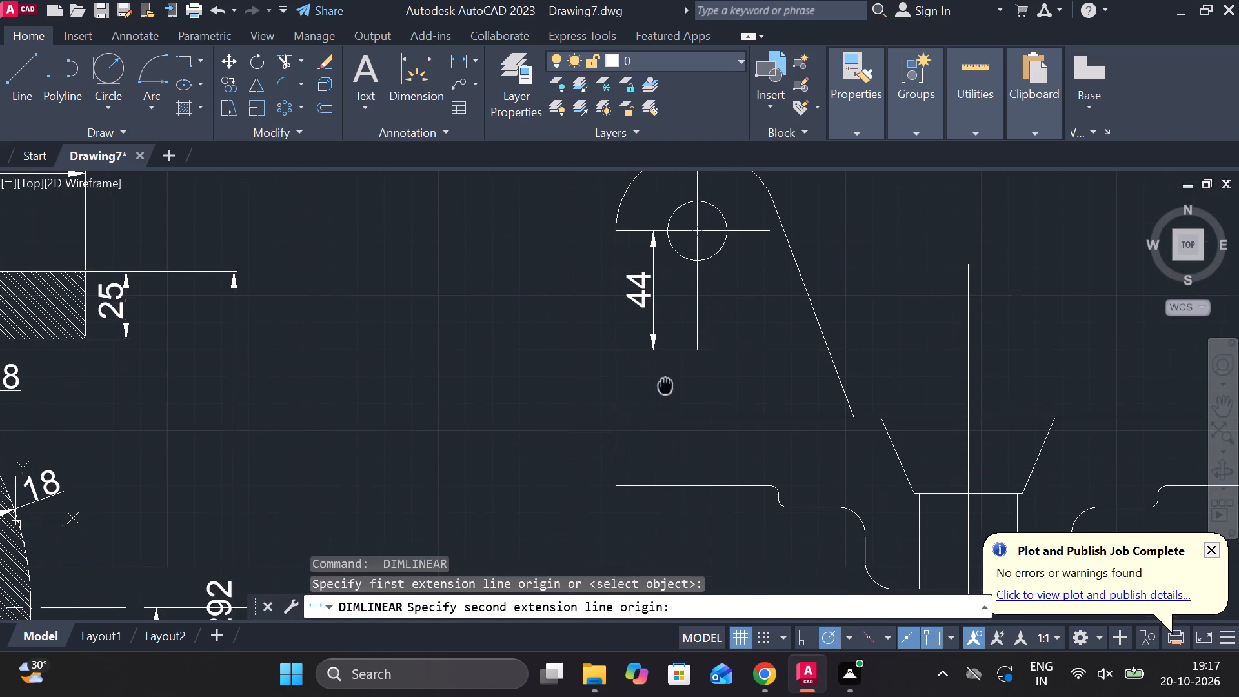
pyautogui.click(619, 483)
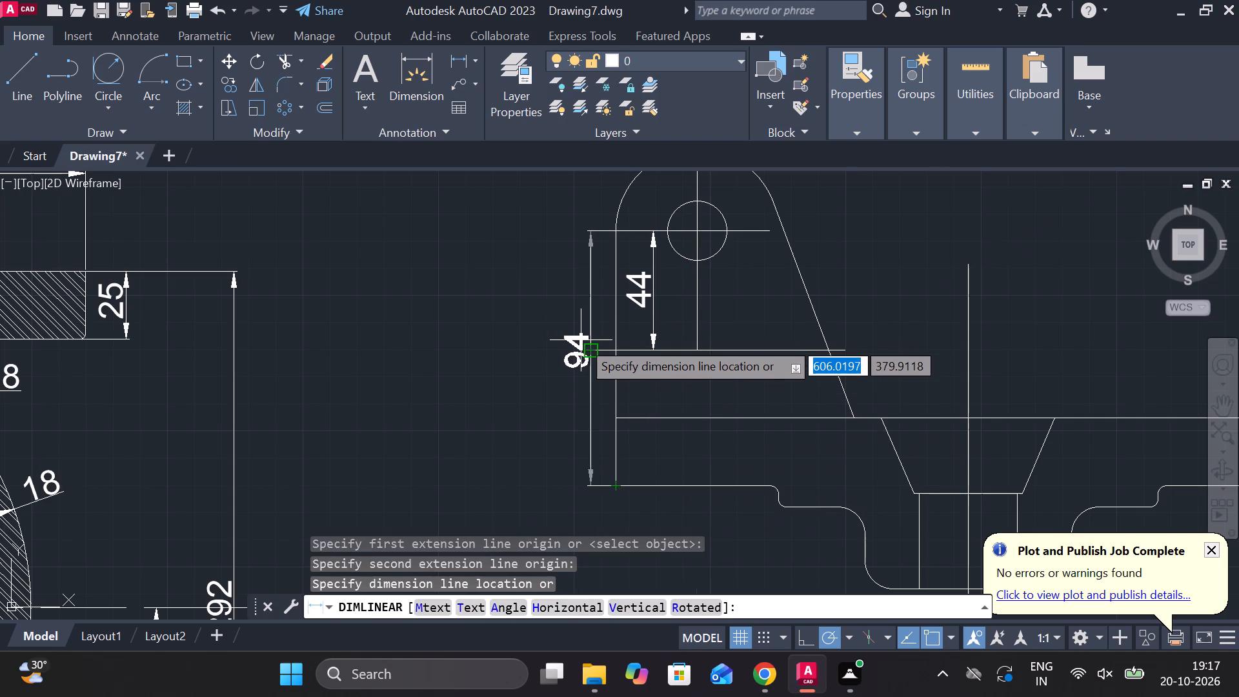
pyautogui.click(570, 348)
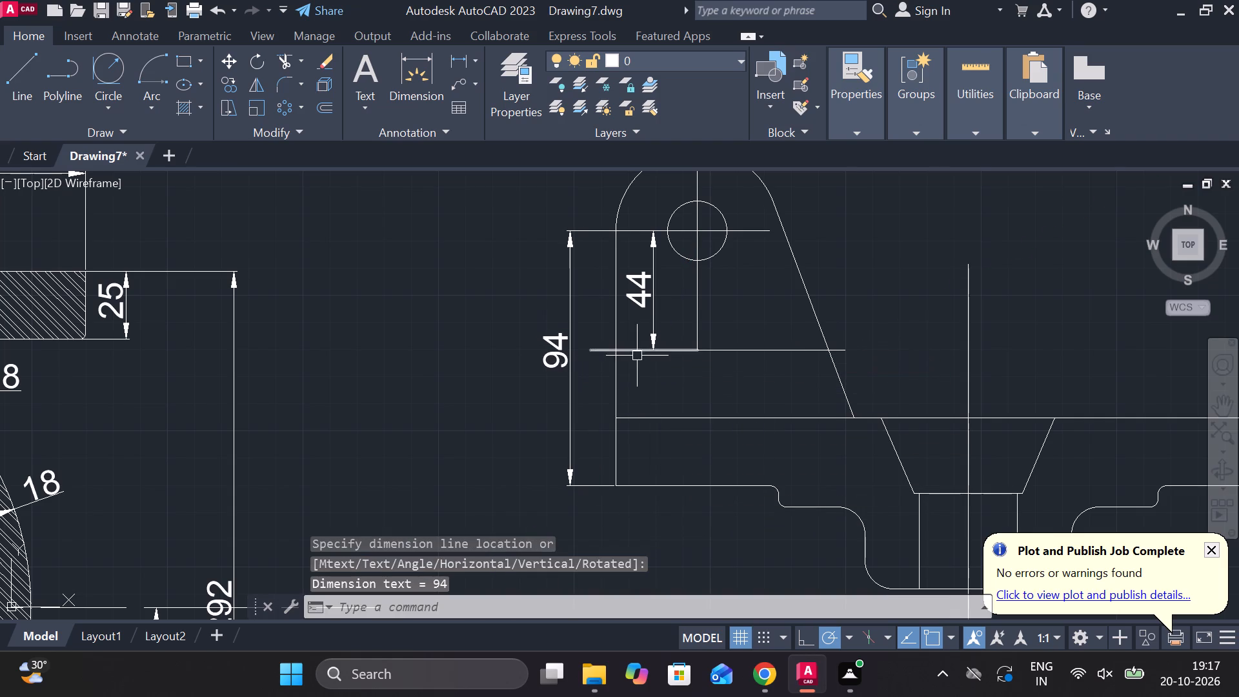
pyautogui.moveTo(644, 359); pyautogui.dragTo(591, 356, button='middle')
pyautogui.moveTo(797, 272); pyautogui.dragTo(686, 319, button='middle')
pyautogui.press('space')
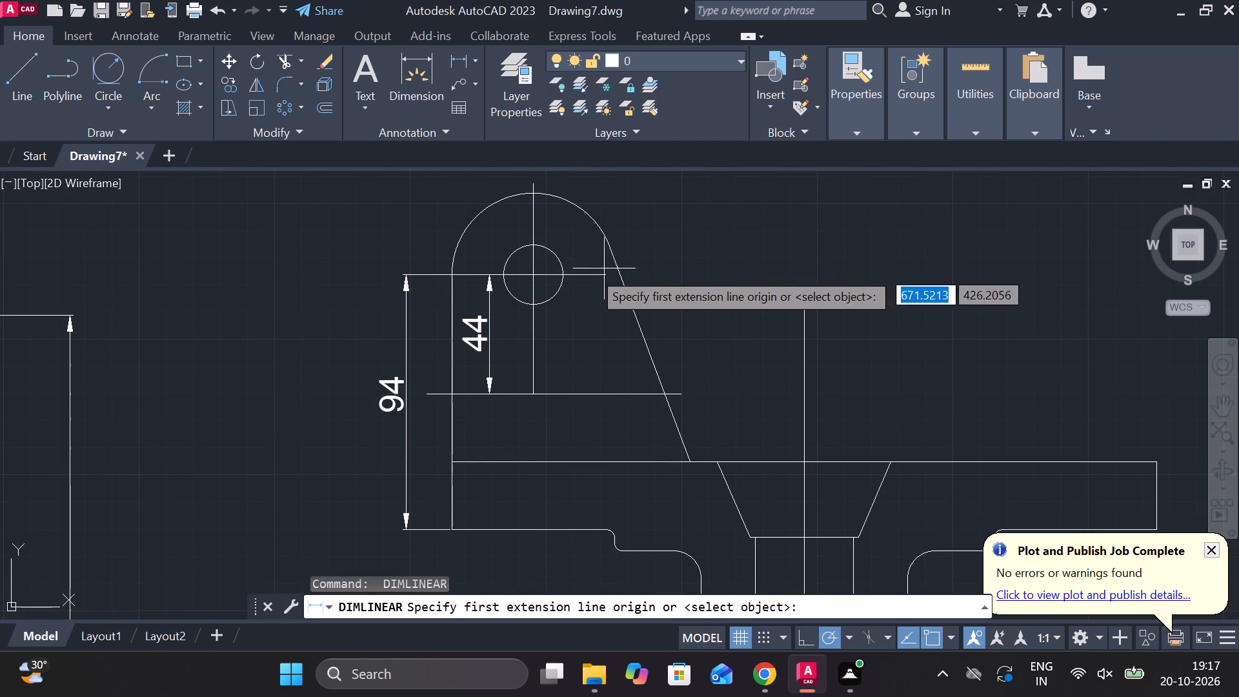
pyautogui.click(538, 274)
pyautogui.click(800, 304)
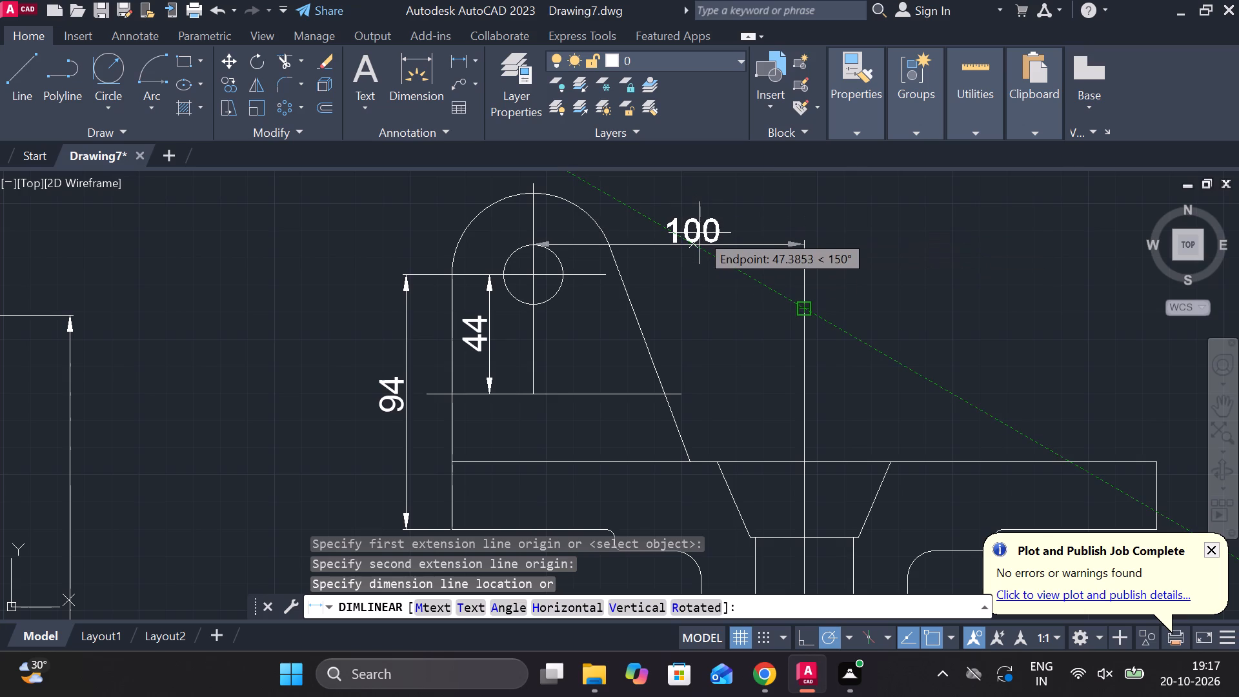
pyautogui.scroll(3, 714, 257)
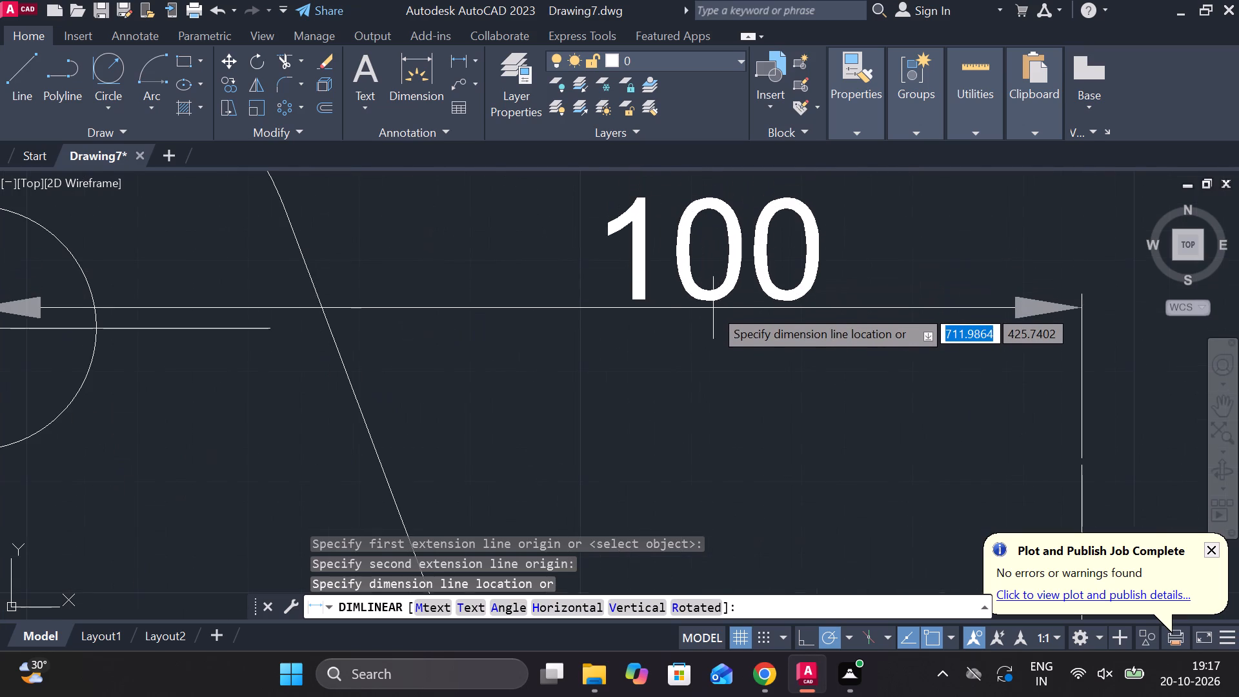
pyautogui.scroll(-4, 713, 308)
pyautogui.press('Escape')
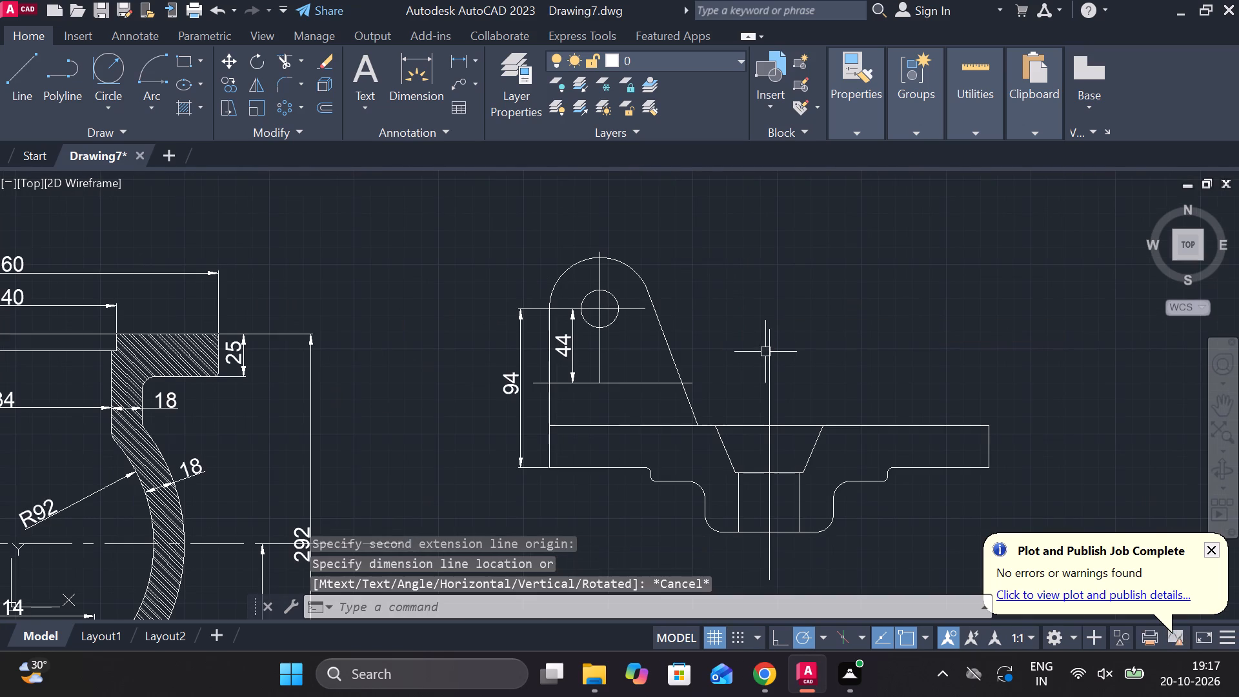
# Lengthen the central vertical line upward past the level of the lug hole's centre.
pyautogui.click(769, 353)
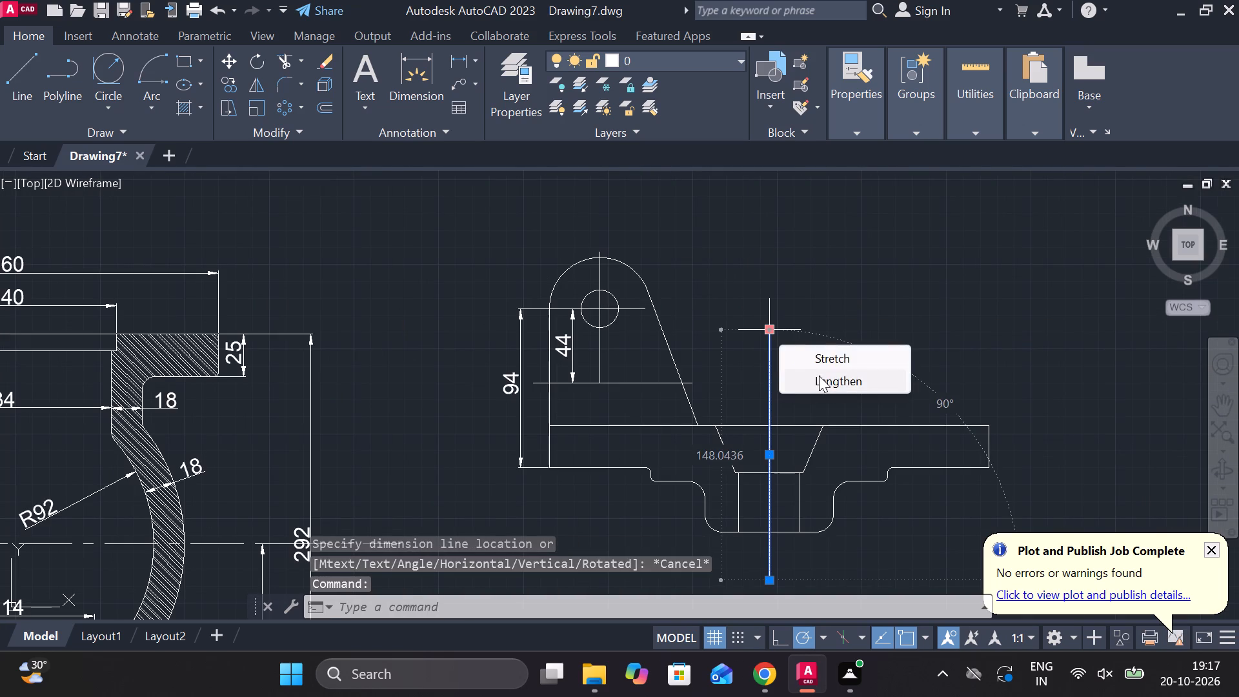
pyautogui.click(821, 377)
pyautogui.click(776, 270)
pyautogui.press('Escape')
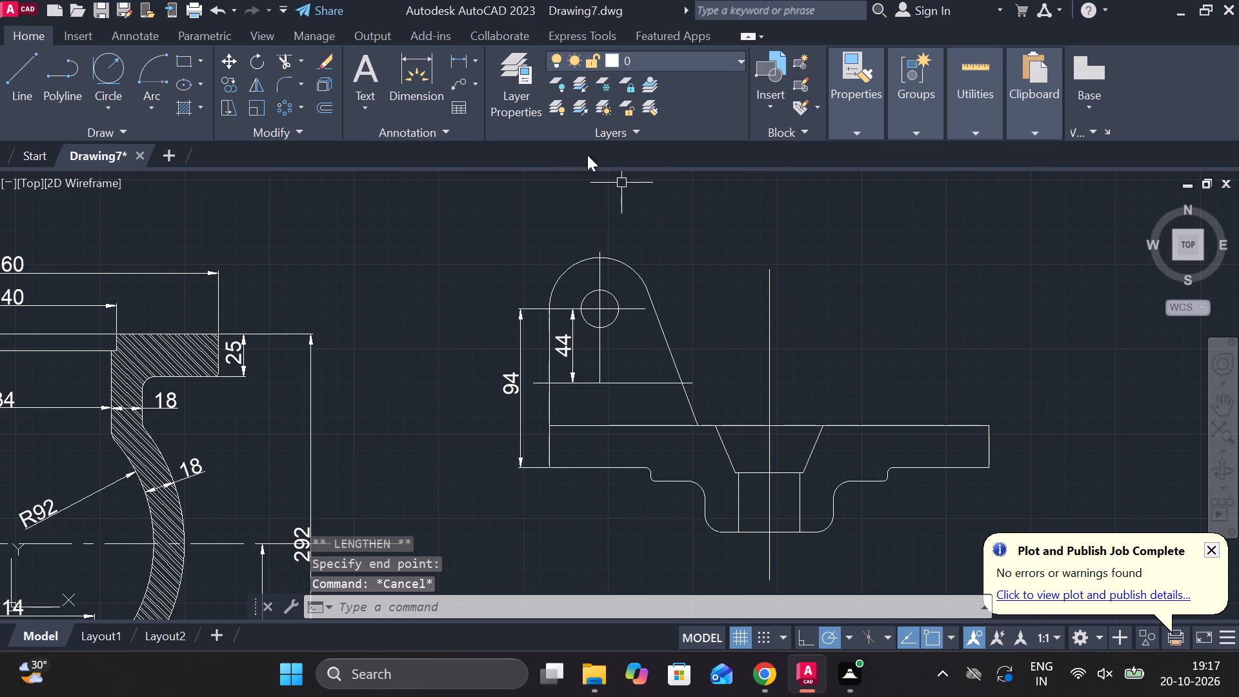
# Add a horizontal linear dimension from the lug hole's centre to the central vertical line, placed level with the hole centre.
pyautogui.click(459, 63)
pyautogui.scroll(2, 652, 314)
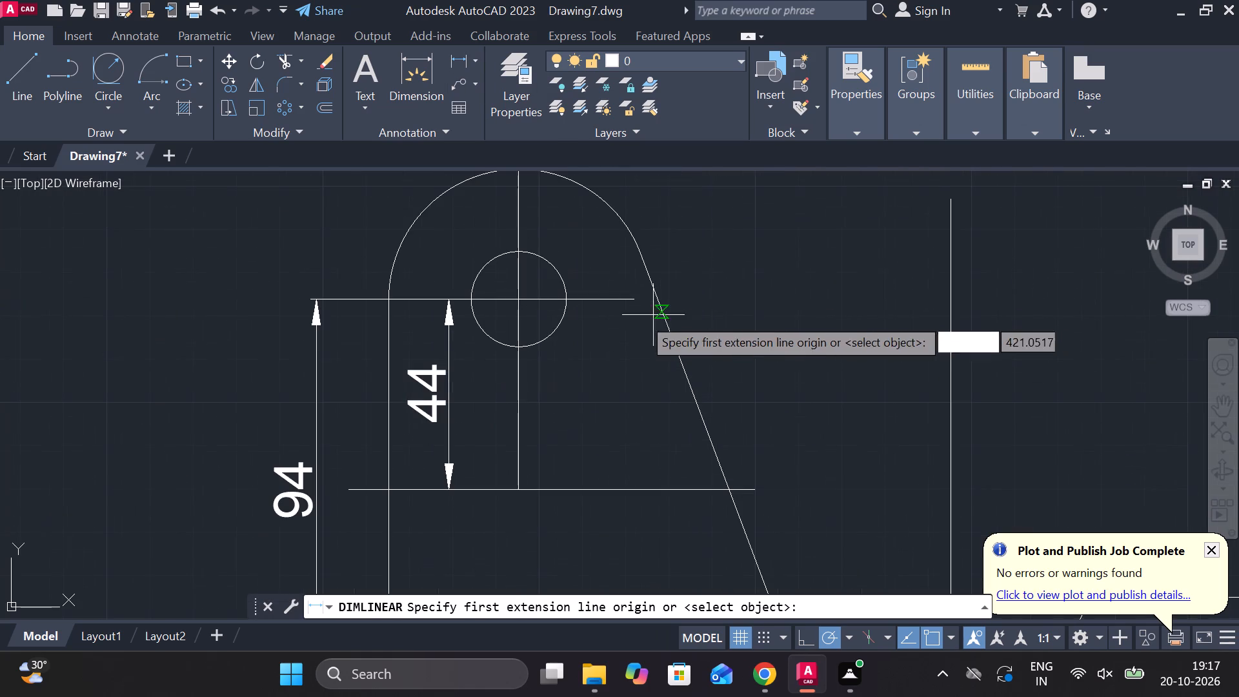
pyautogui.click(525, 303)
pyautogui.click(946, 302)
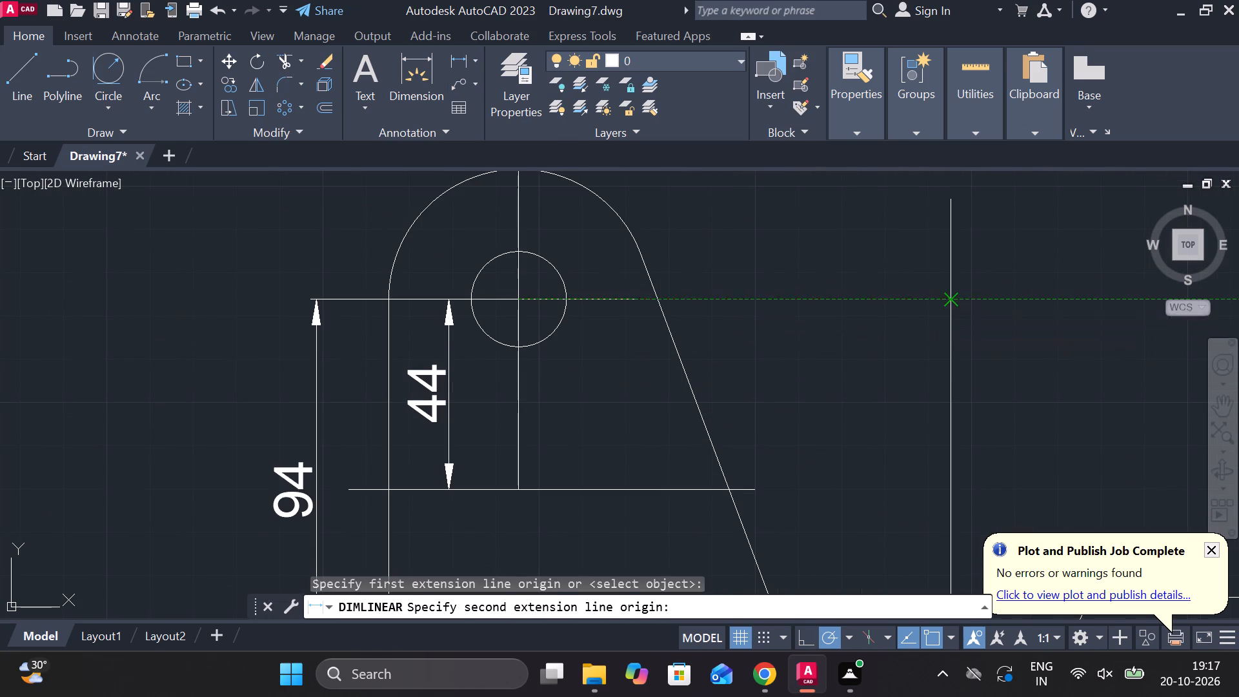
pyautogui.click(789, 299)
# Trim the end of the lug's horizontal line that overhangs beyond the slanted right edge.
pyautogui.scroll(-1, 874, 300)
pyautogui.moveTo(1028, 318); pyautogui.dragTo(1005, 312, button='middle')
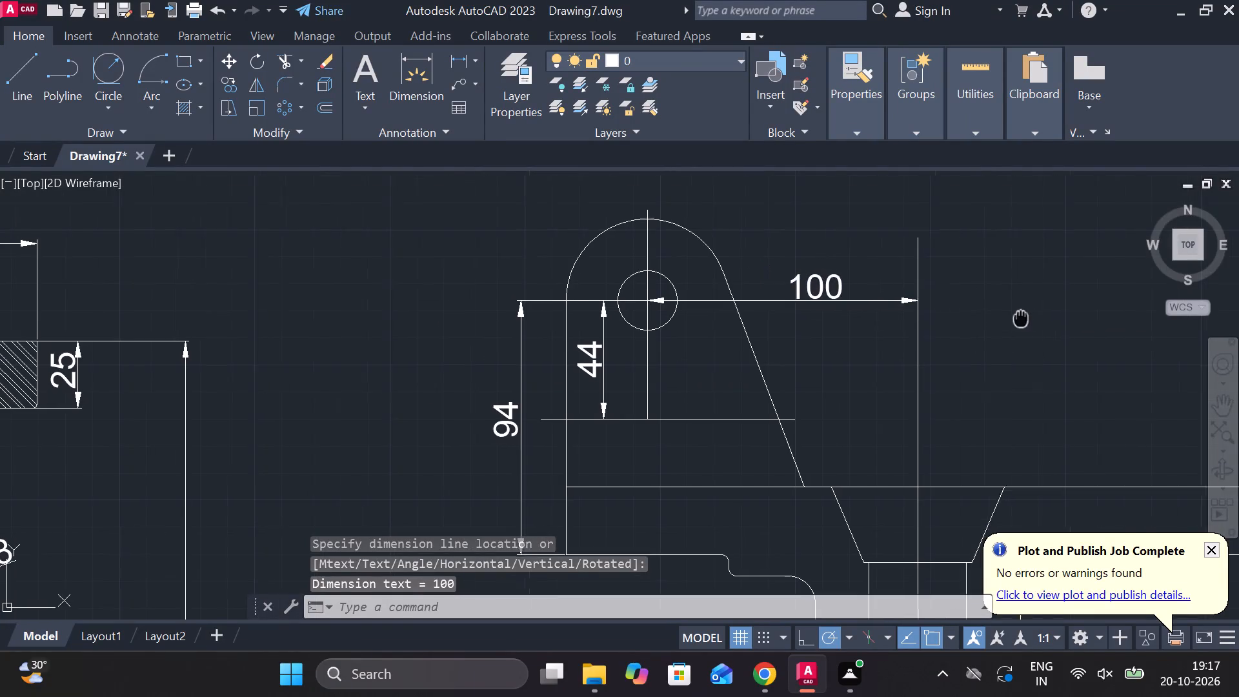
pyautogui.moveTo(1005, 312); pyautogui.dragTo(911, 244, button='middle')
pyautogui.press('space')
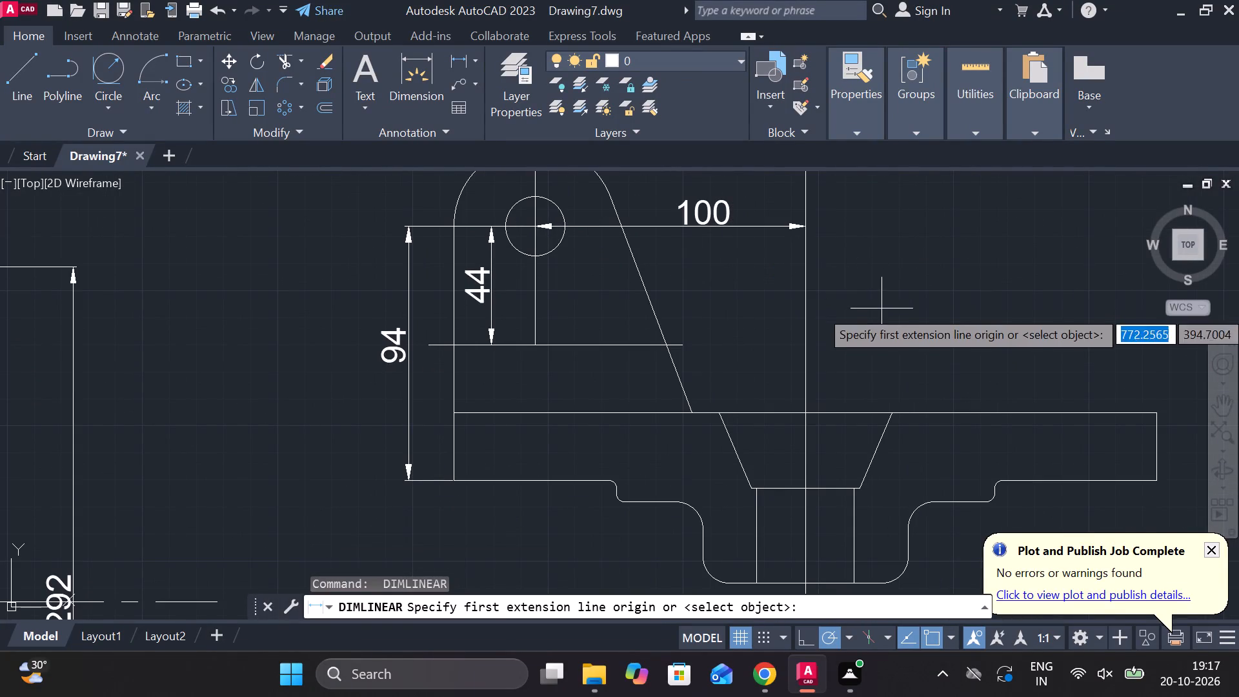
pyautogui.press('Escape')
pyautogui.write('TR')
pyautogui.press('space')
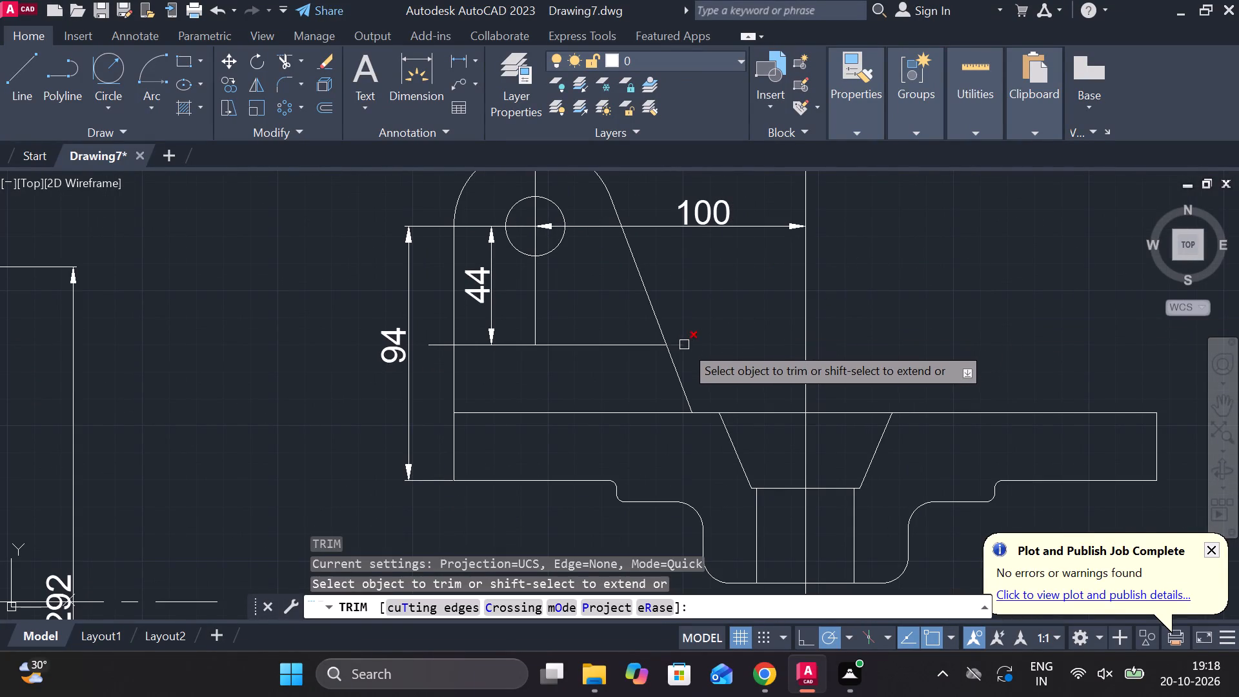
pyautogui.click(684, 345)
pyautogui.press('Escape')
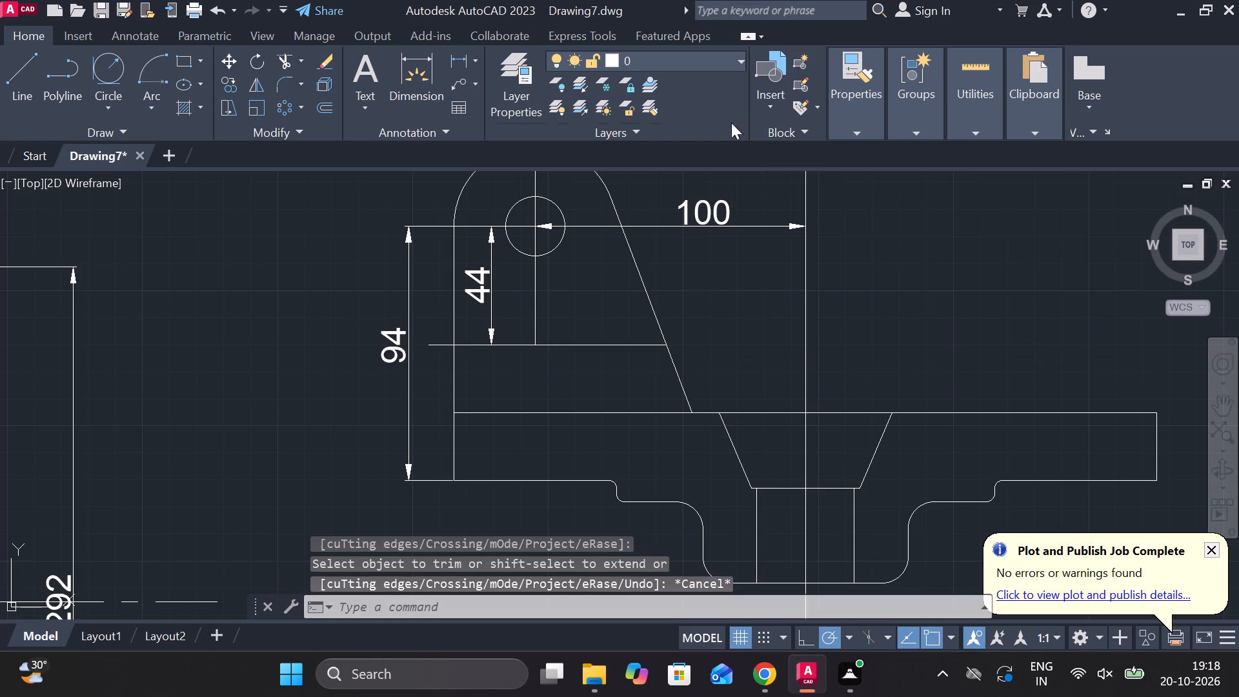
# Add a horizontal linear dimension from the foot of the lug's slanted edge to the central vertical line, placed below the hole-centre dimension.
pyautogui.click(459, 65)
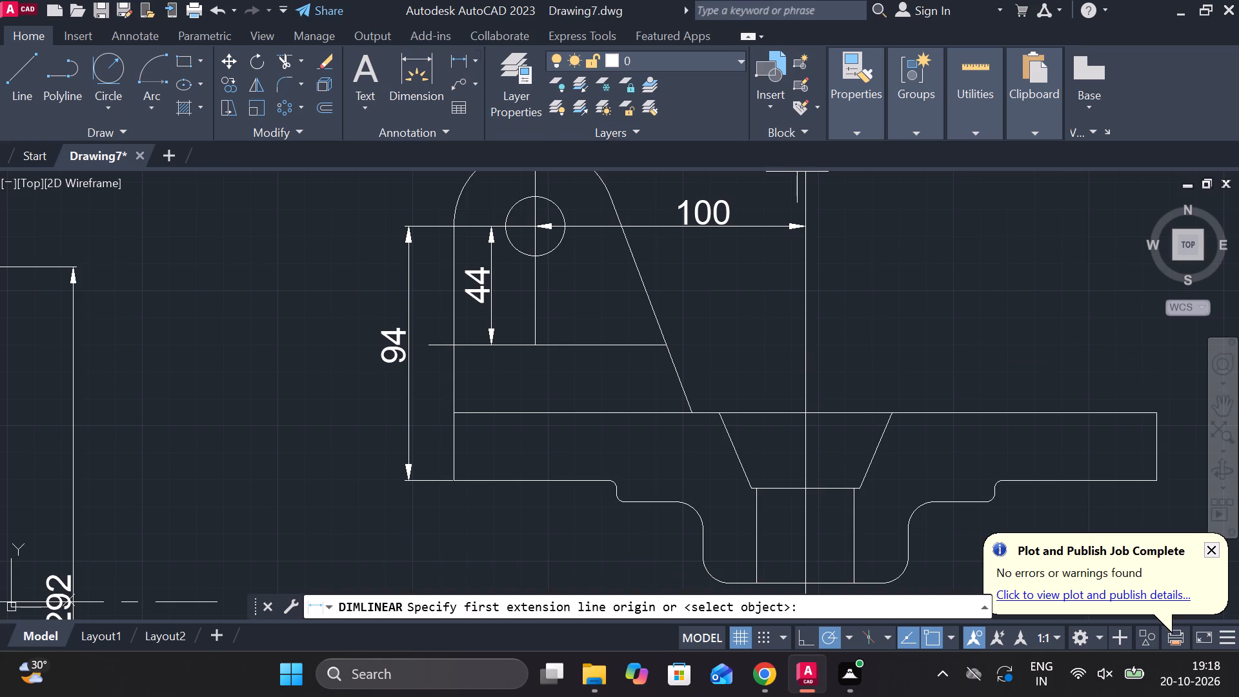
pyautogui.click(695, 407)
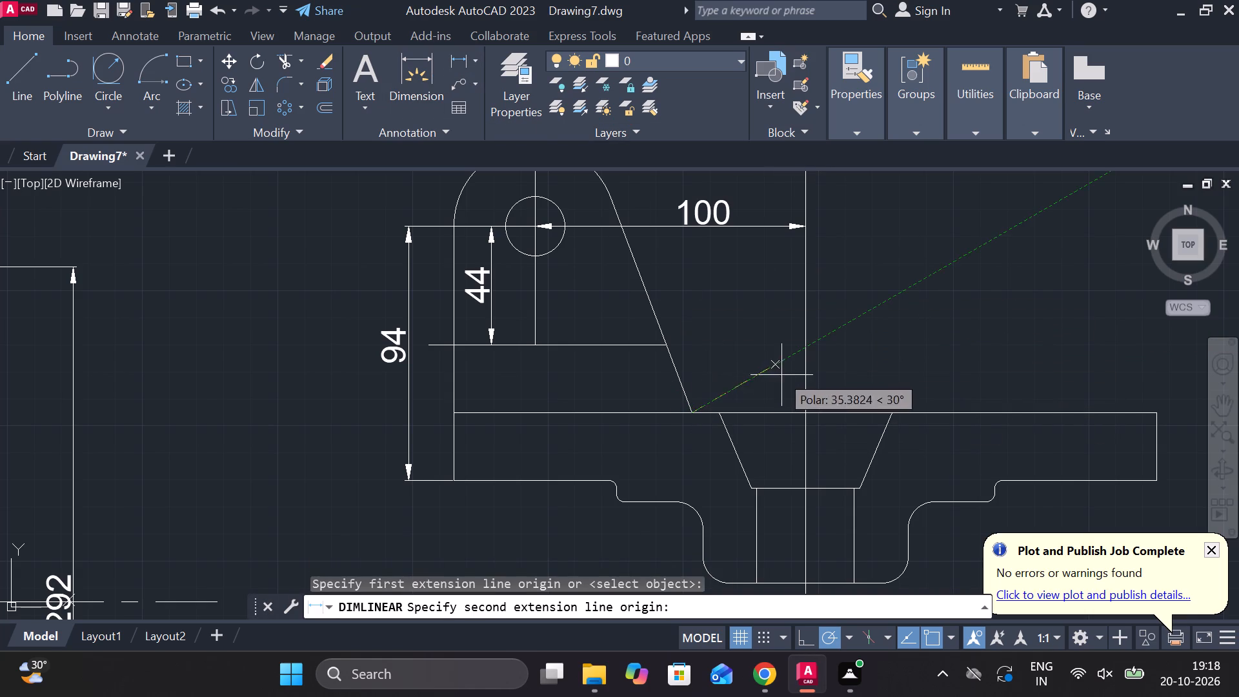
pyautogui.click(796, 387)
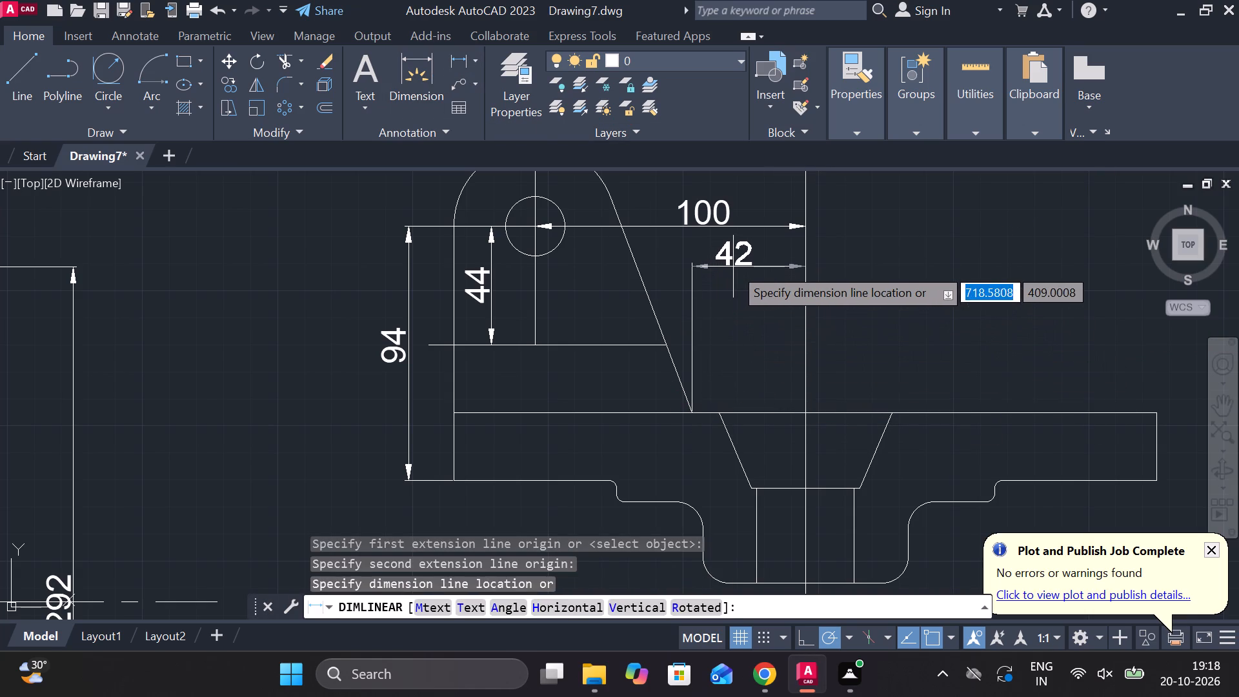
pyautogui.click(745, 267)
# Add a horizontal linear dimension across the wide top opening of the tapered recess, placed above the base.
pyautogui.moveTo(788, 300); pyautogui.dragTo(732, 254, button='middle')
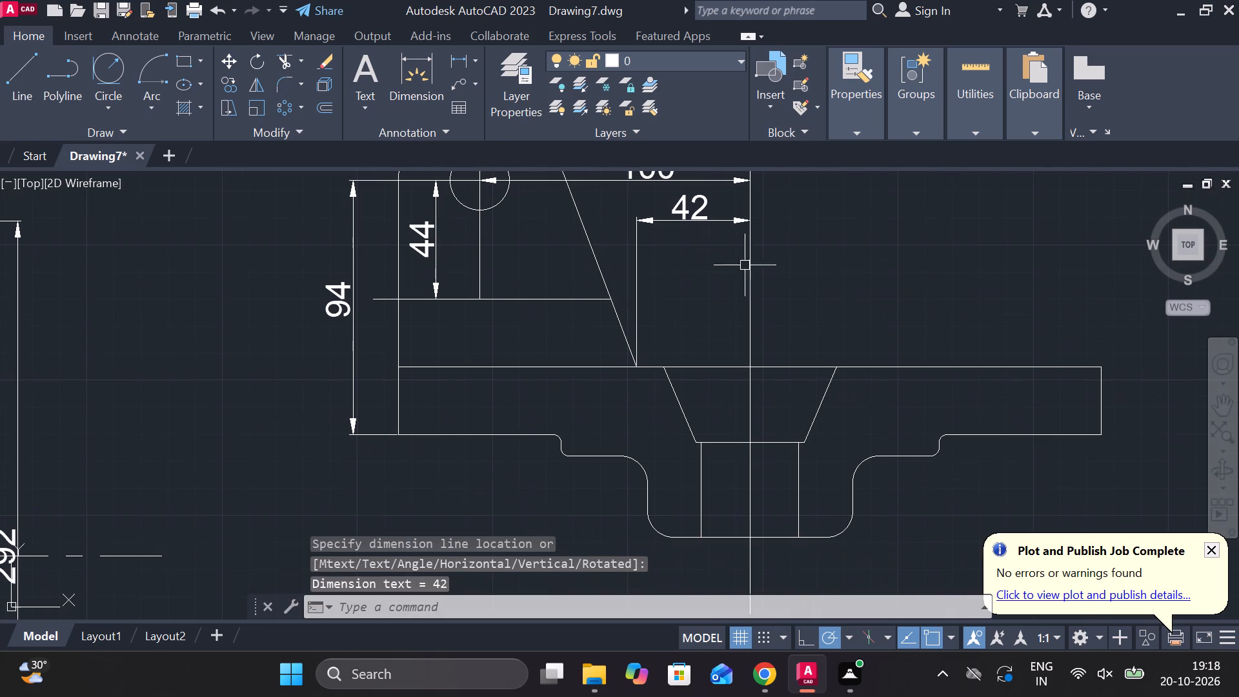
pyautogui.press('space')
pyautogui.click(664, 363)
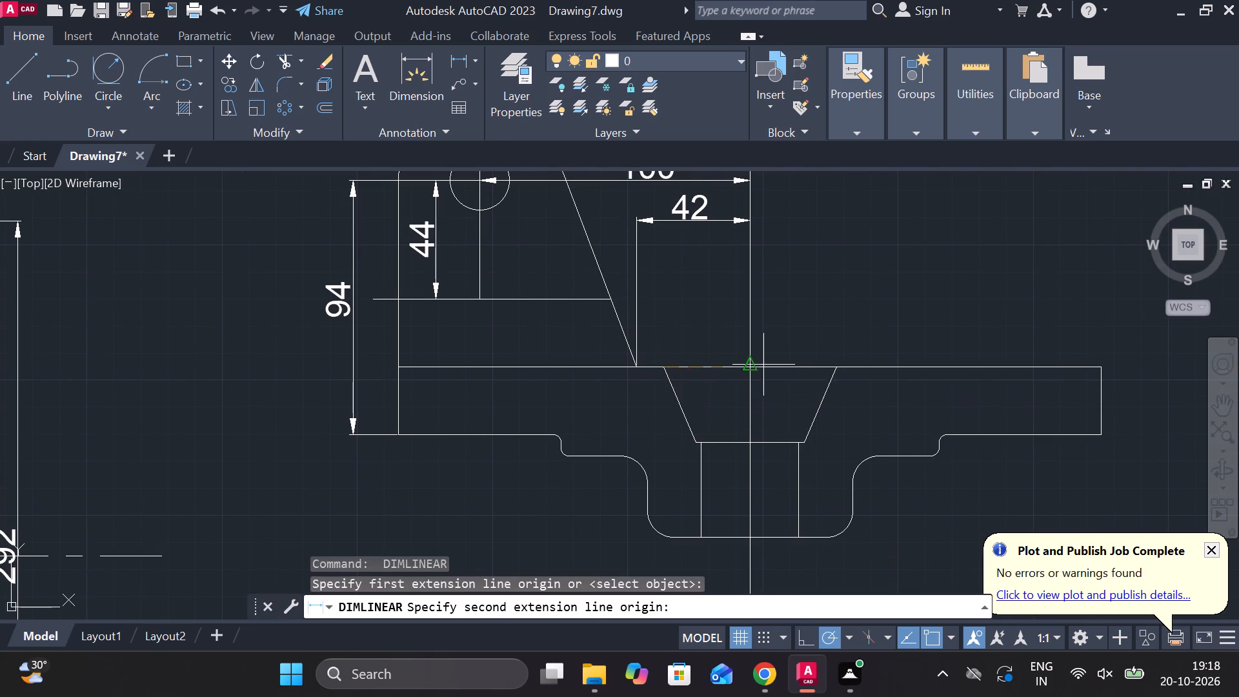
pyautogui.click(832, 369)
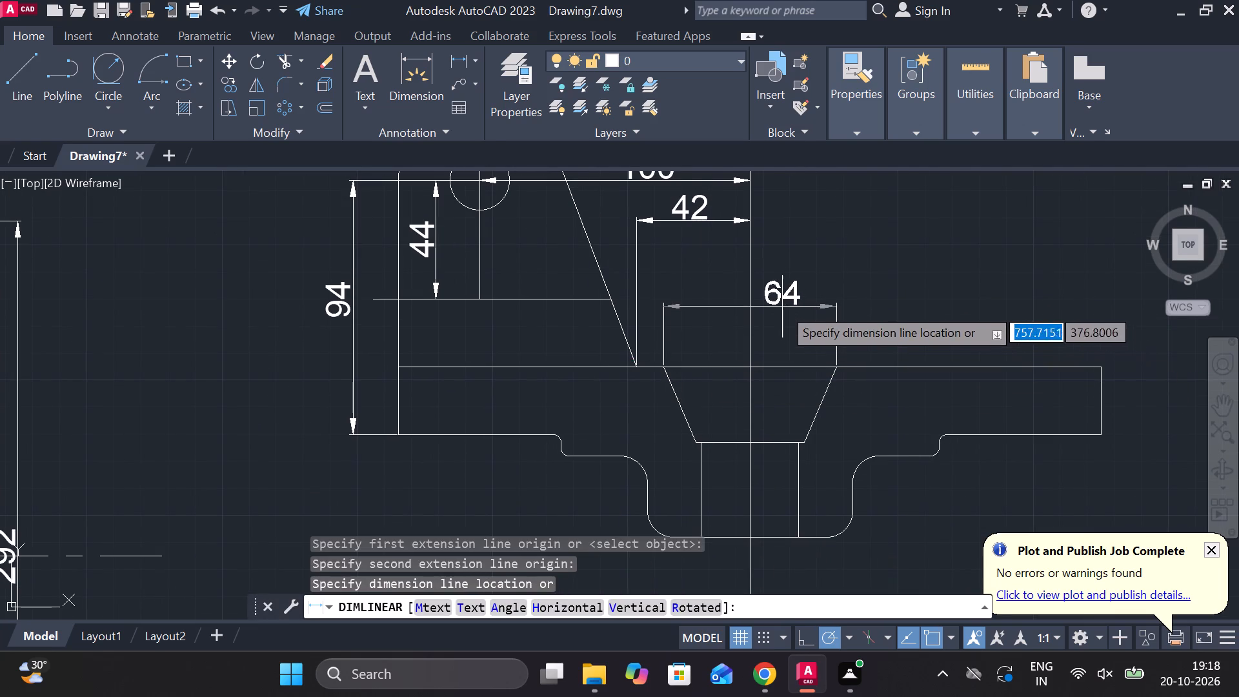
pyautogui.click(751, 289)
# Add a horizontal linear dimension across the narrow bottom of the tapered recess, placed inside the taper.
pyautogui.moveTo(730, 356); pyautogui.dragTo(707, 333, button='middle')
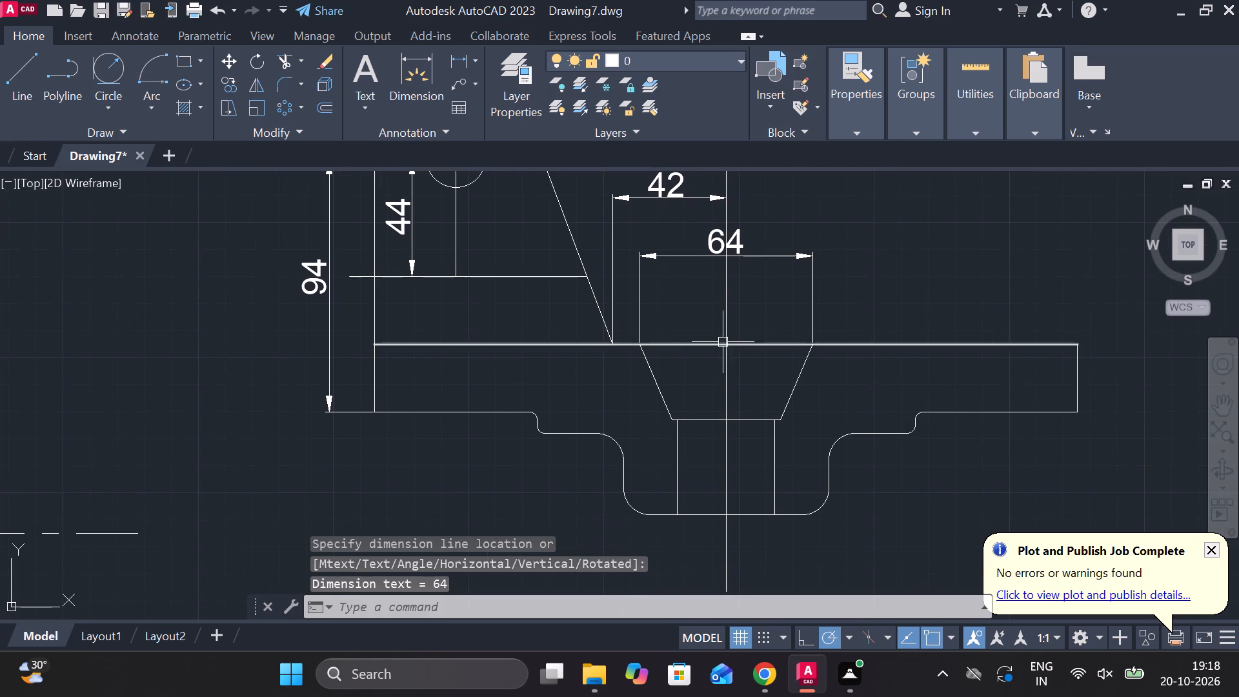
pyautogui.press('space')
pyautogui.scroll(1, 681, 413)
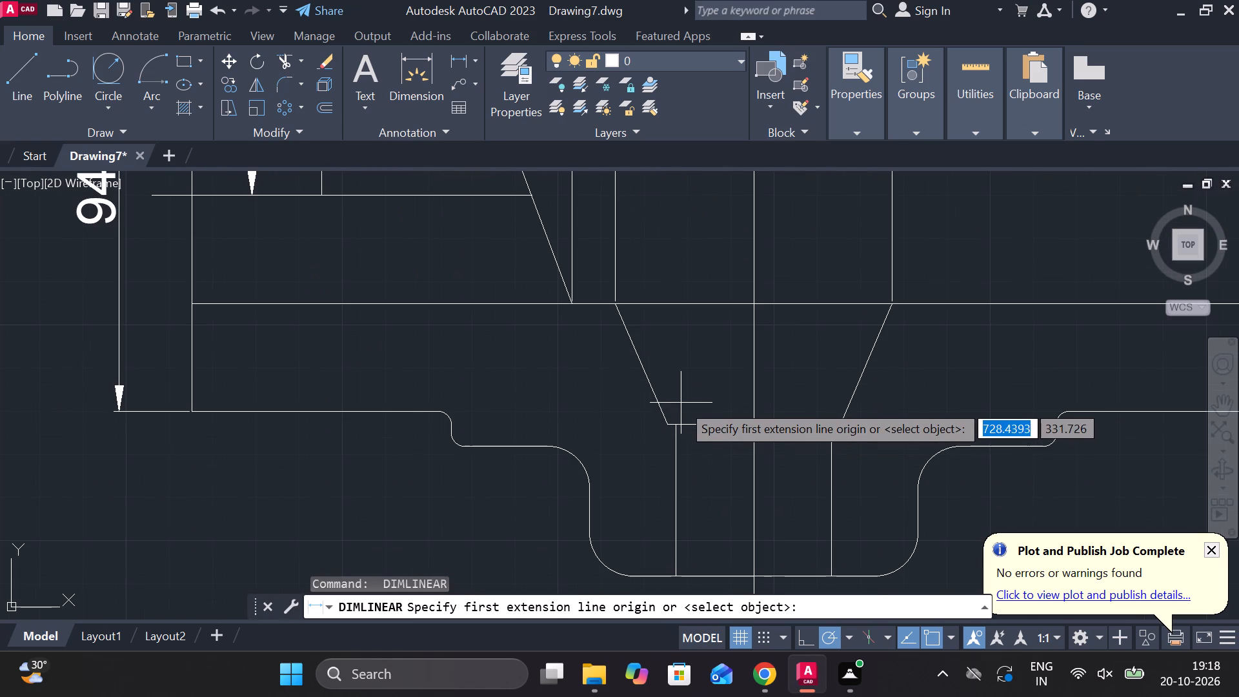
pyautogui.scroll(2, 676, 418)
pyautogui.click(660, 432)
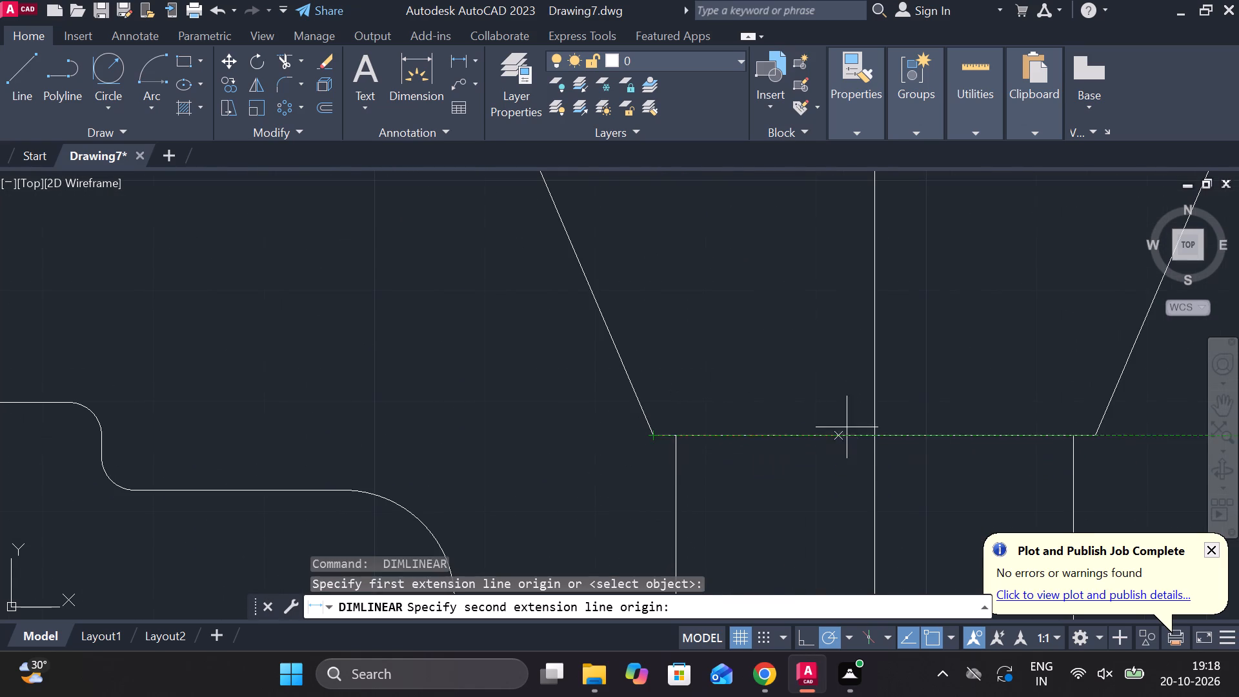
pyautogui.click(1089, 438)
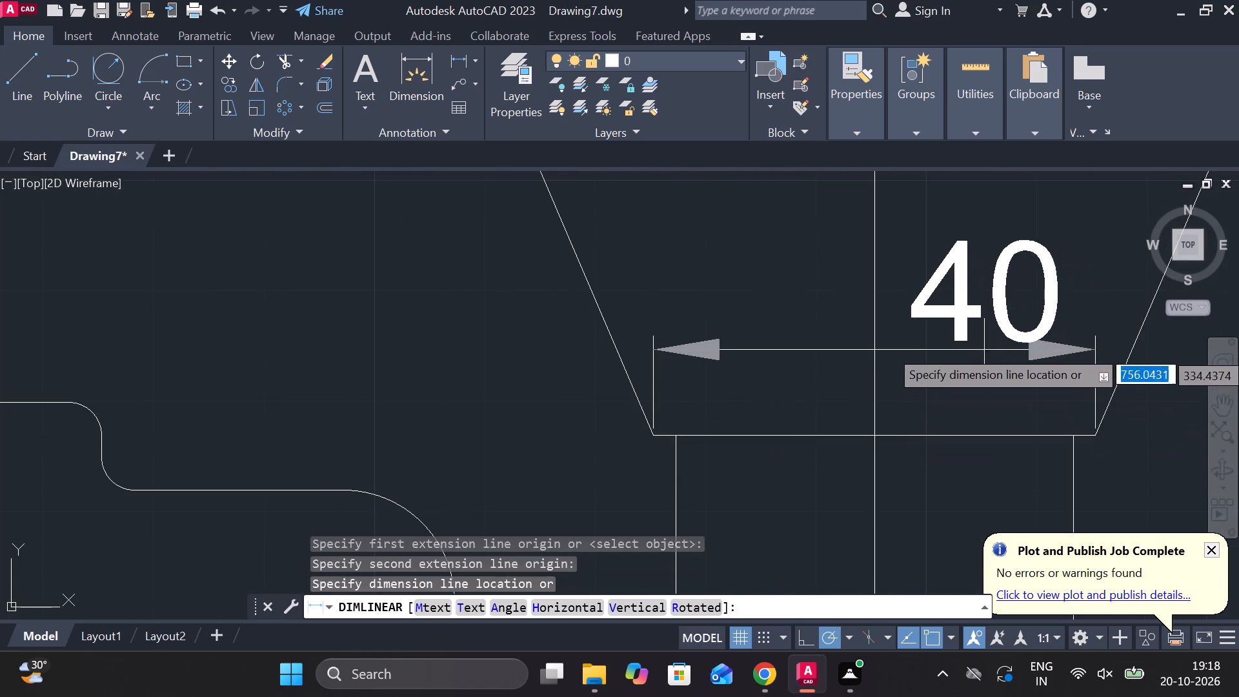
pyautogui.scroll(-1, 943, 338)
pyautogui.click(897, 305)
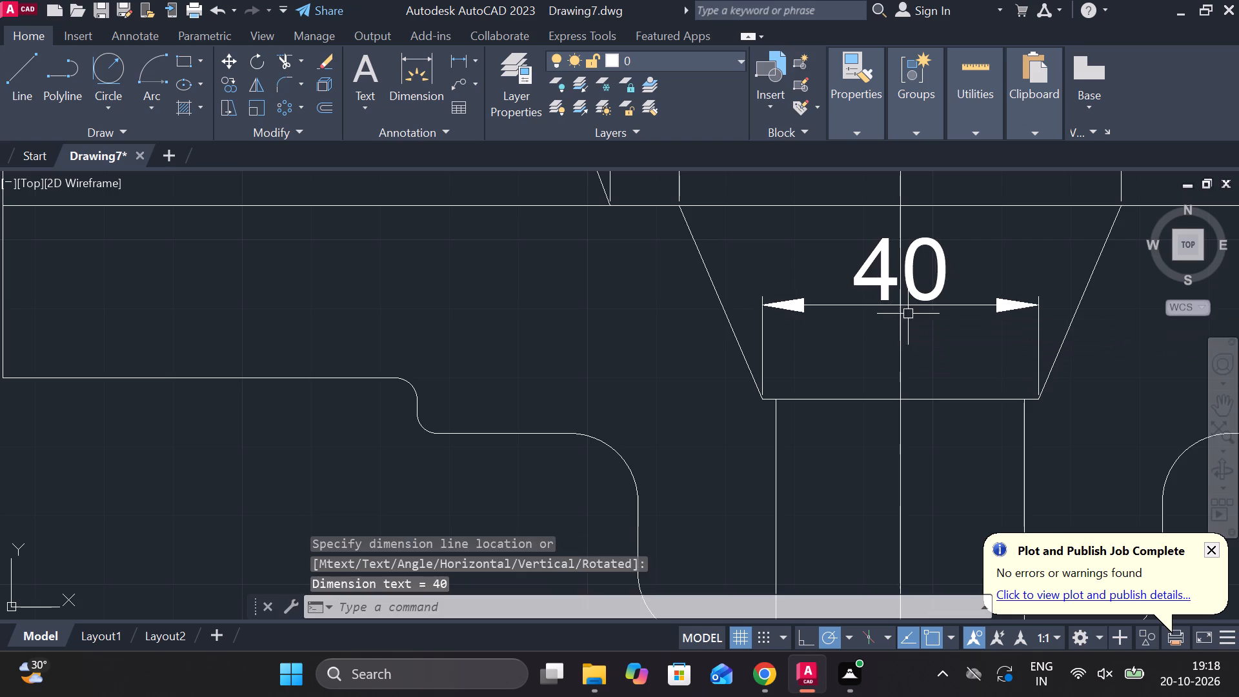
# Add a horizontal linear dimension between the two vertical bore lines below the tapered recess, placed inside the bore.
pyautogui.moveTo(906, 327); pyautogui.dragTo(803, 257, button='middle')
pyautogui.scroll(-2, 805, 268)
pyautogui.scroll(2, 799, 362)
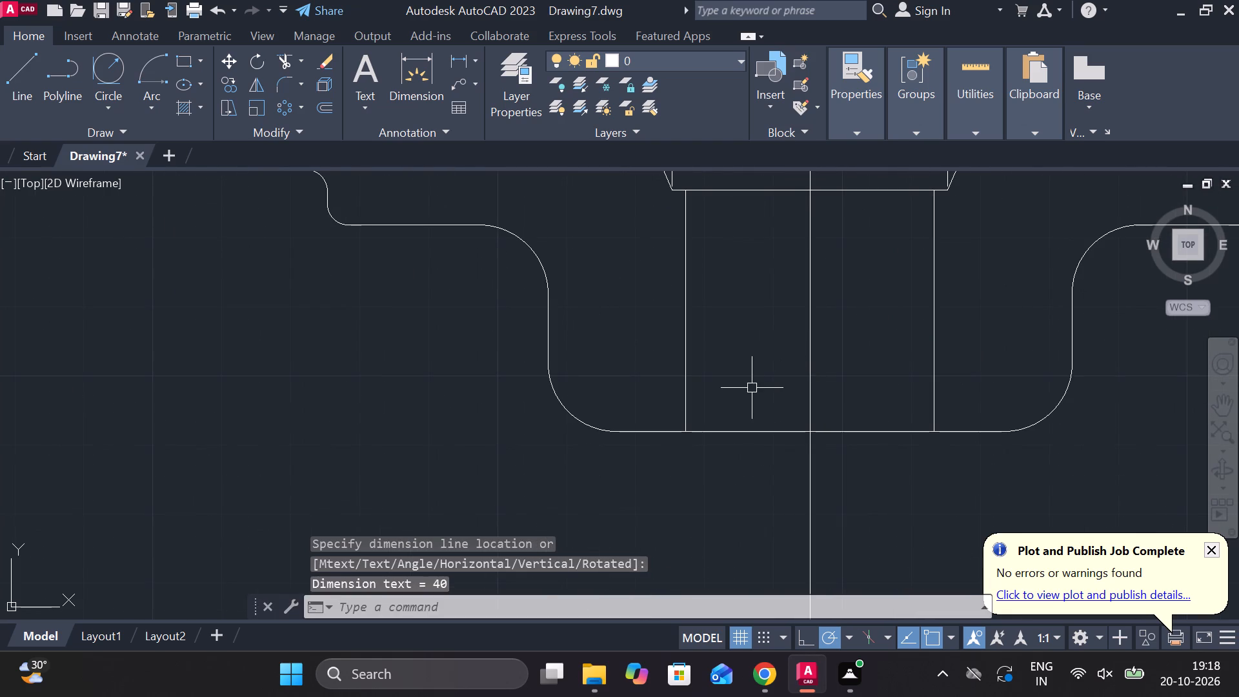
pyautogui.press('space')
pyautogui.click(688, 383)
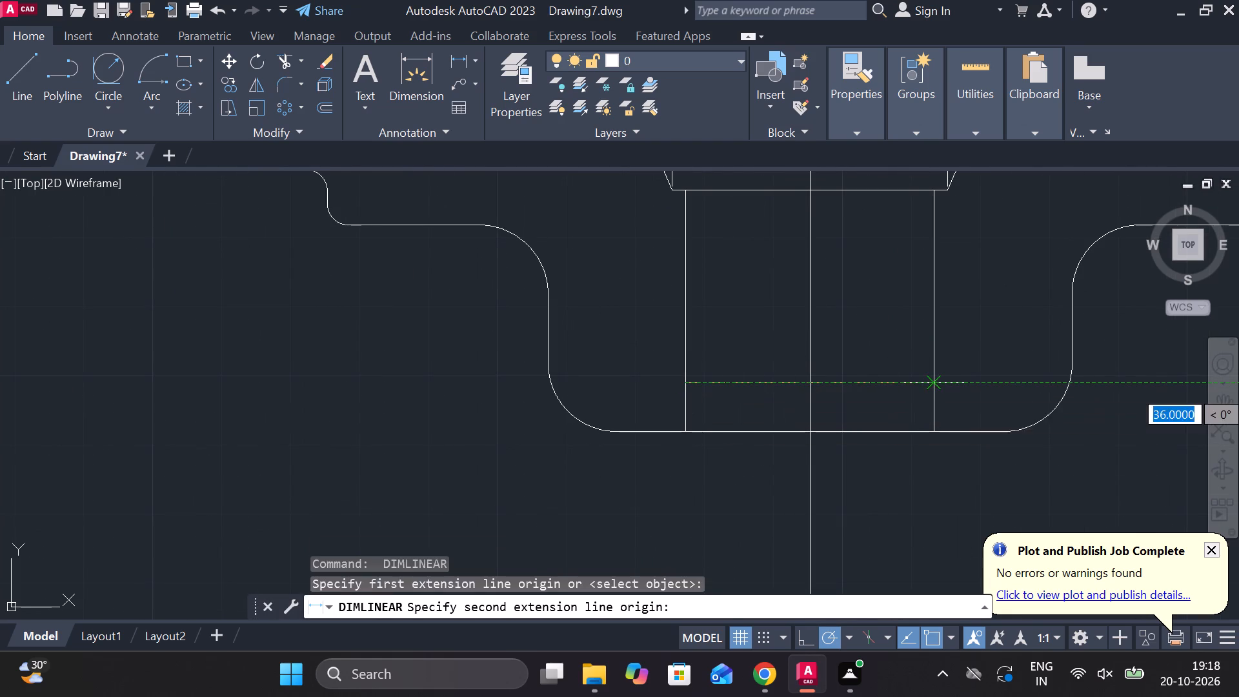
pyautogui.click(935, 389)
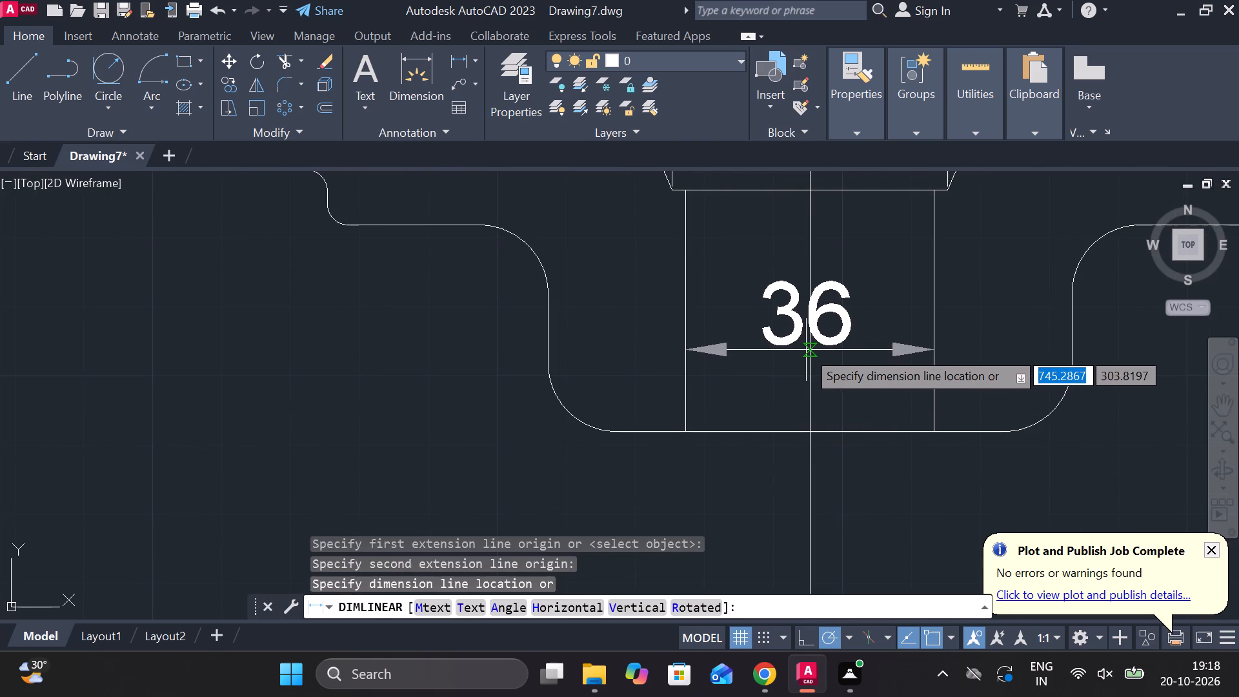
pyautogui.click(806, 350)
# Add a horizontal linear dimension across the vertical sides of the lowest central boss, placed just below the part.
pyautogui.scroll(-2, 807, 350)
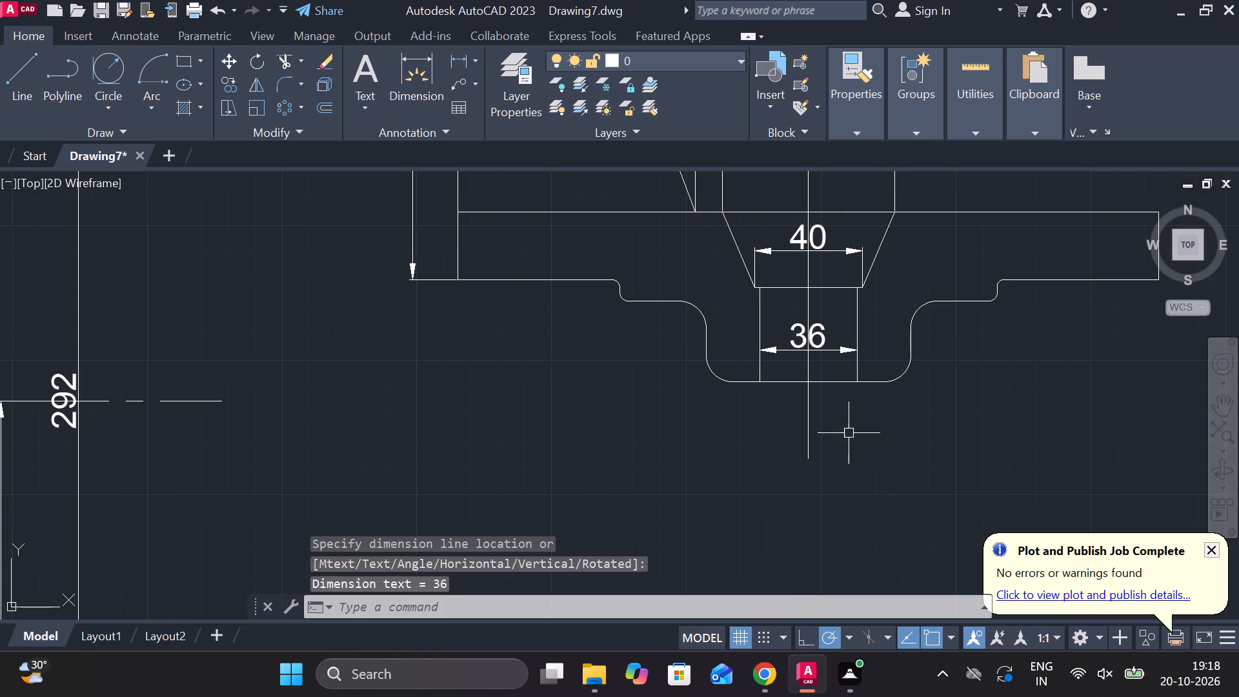
pyautogui.moveTo(847, 435); pyautogui.dragTo(795, 390, button='middle')
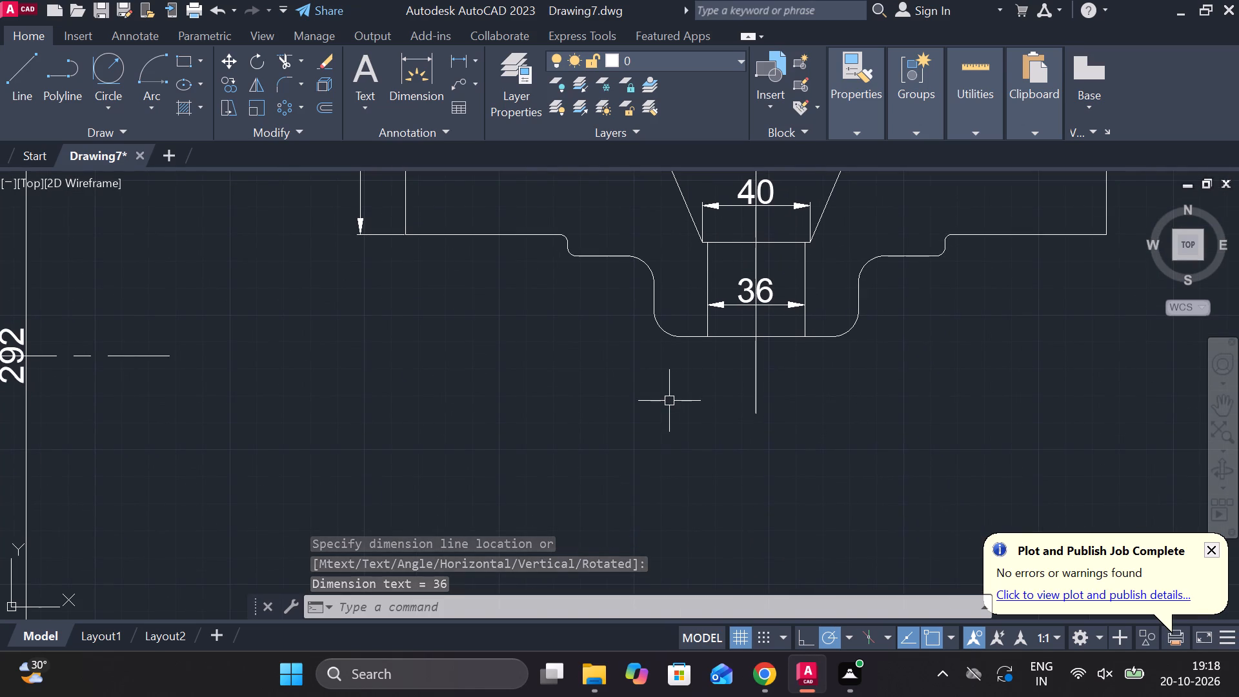
pyautogui.press('space')
pyautogui.click(656, 295)
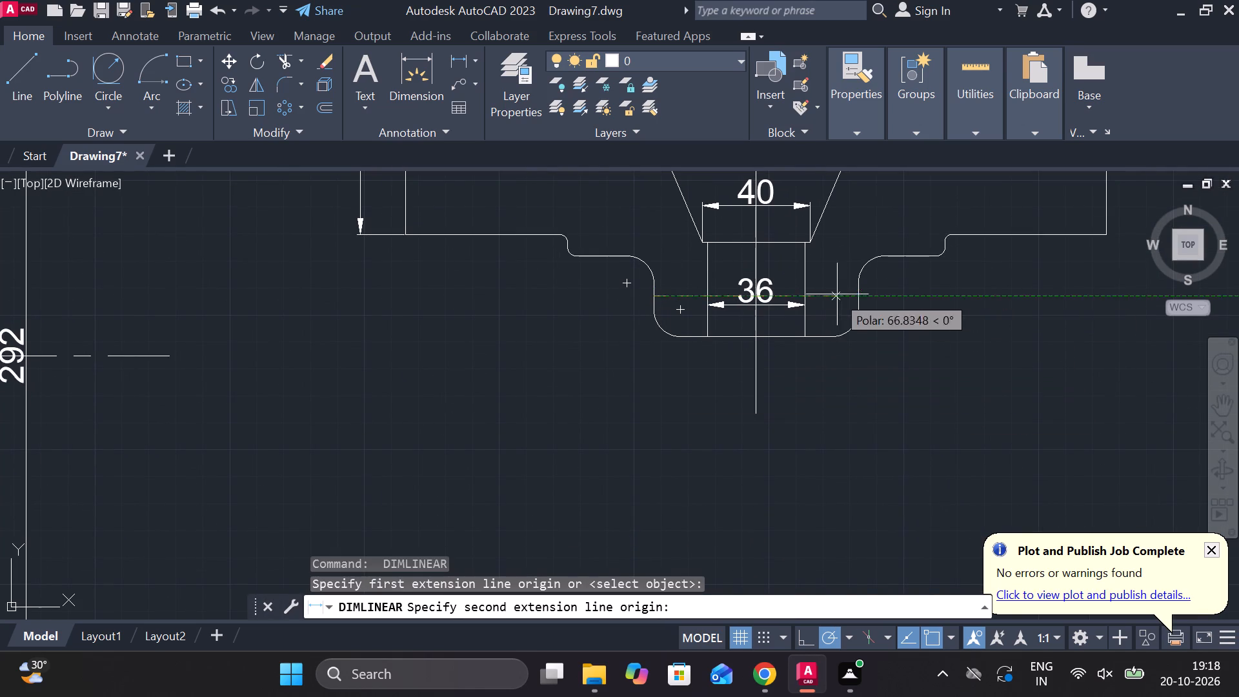
pyautogui.click(856, 294)
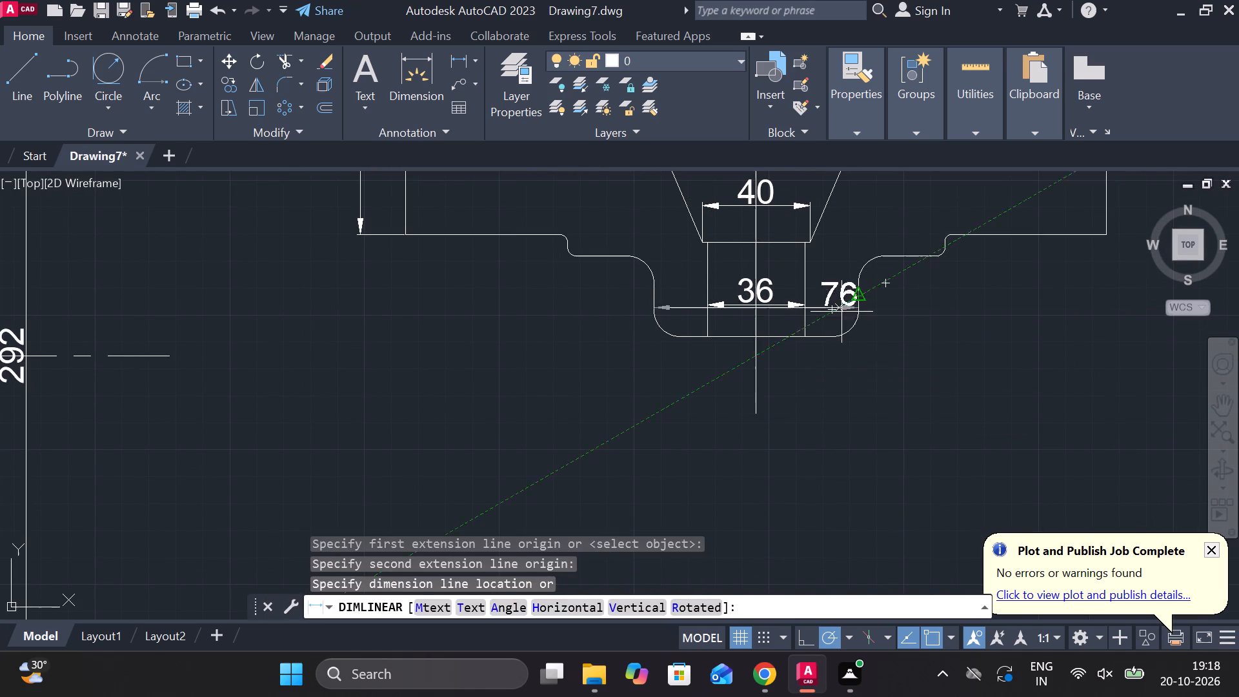
pyautogui.click(758, 389)
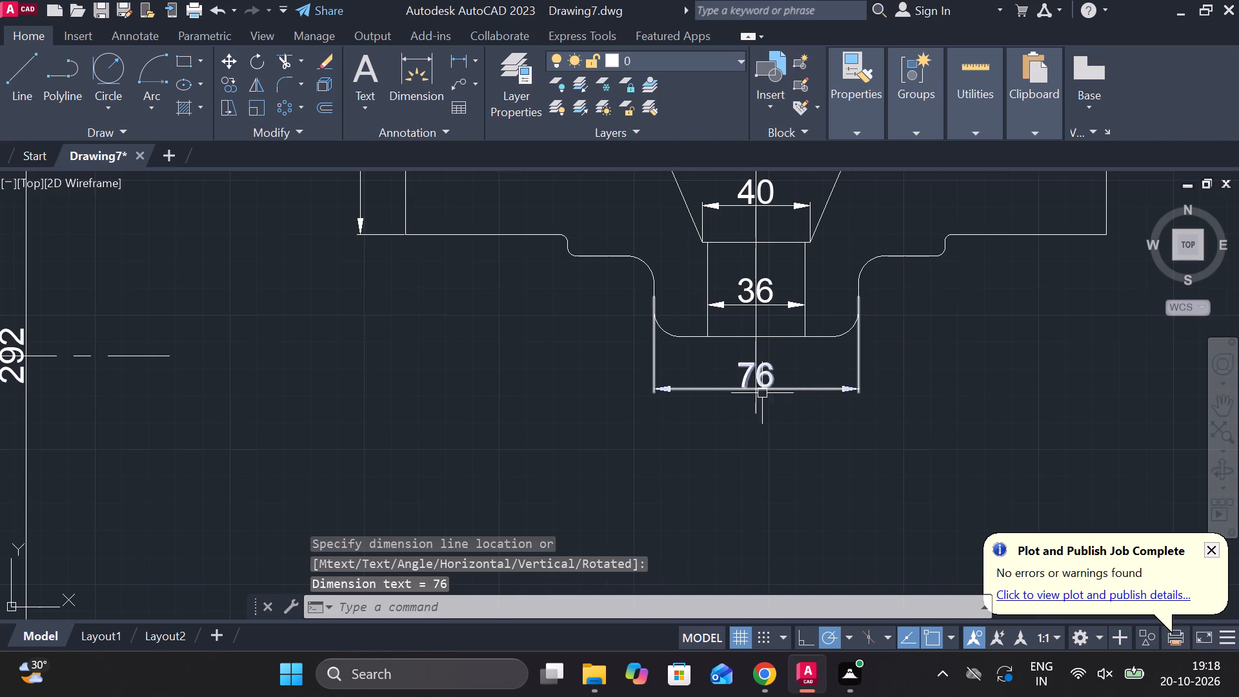
# Add a horizontal linear dimension between the short vertical sides of the underside's upper step, placed below the boss width dimension.
pyautogui.press('space')
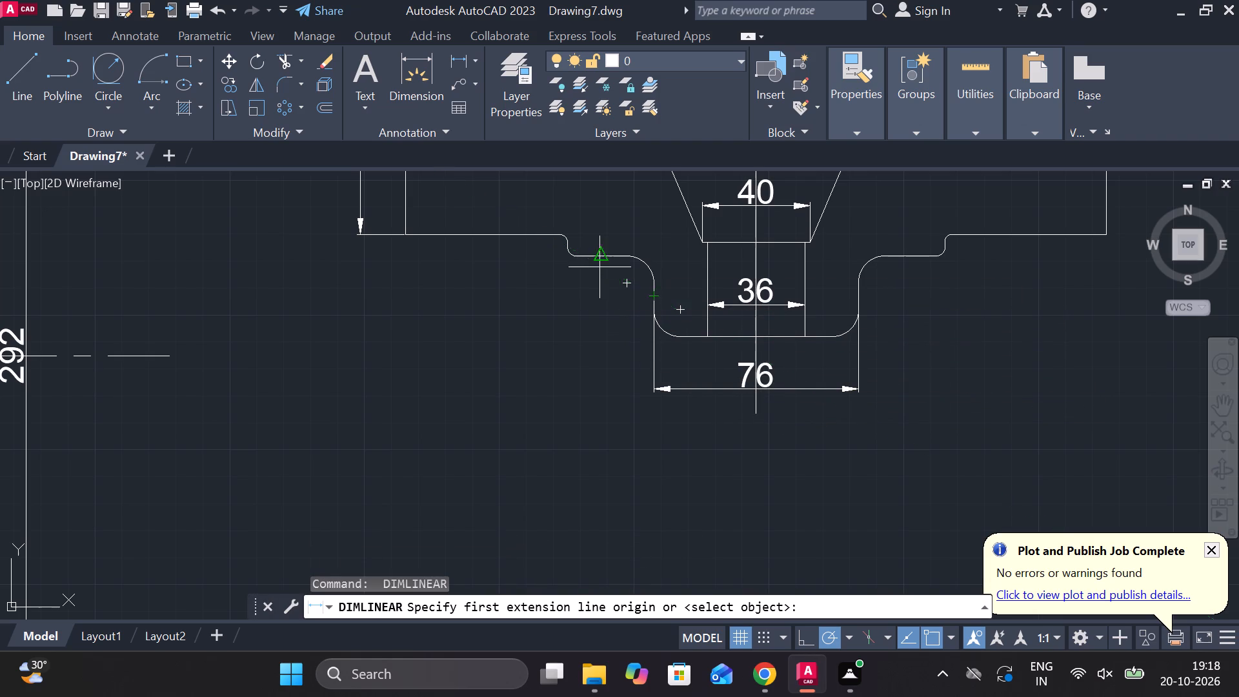
pyautogui.scroll(4, 563, 237)
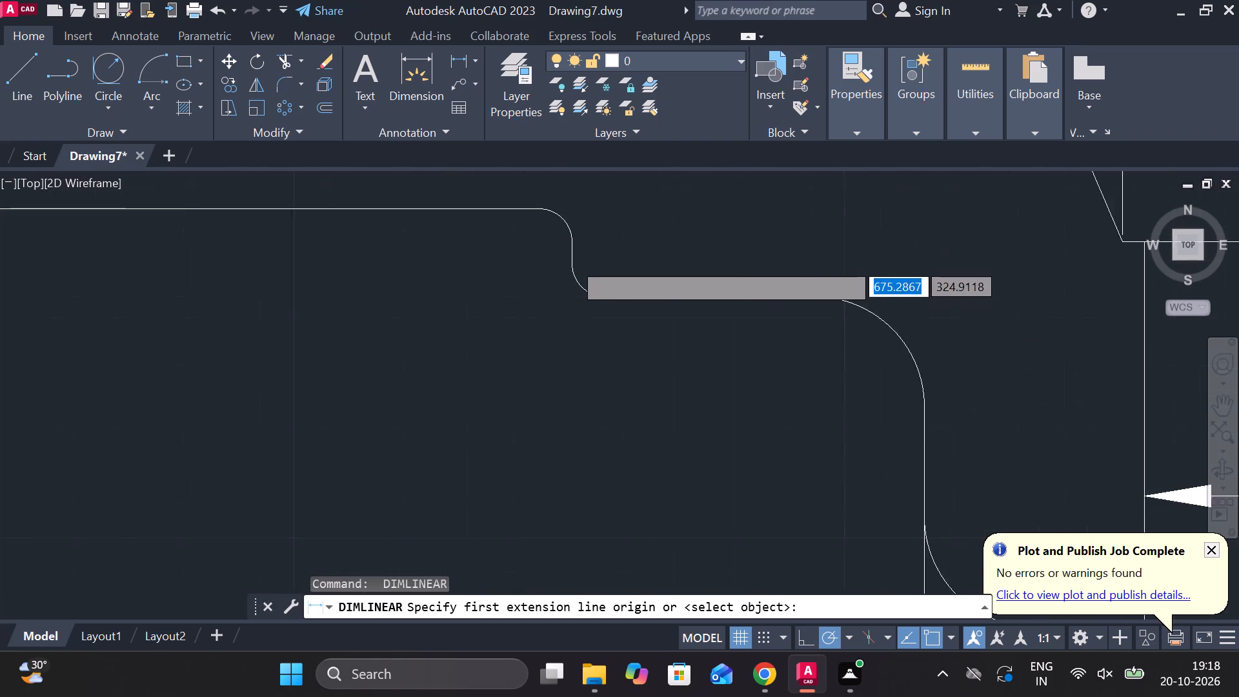
pyautogui.click(575, 250)
pyautogui.scroll(-3, 575, 252)
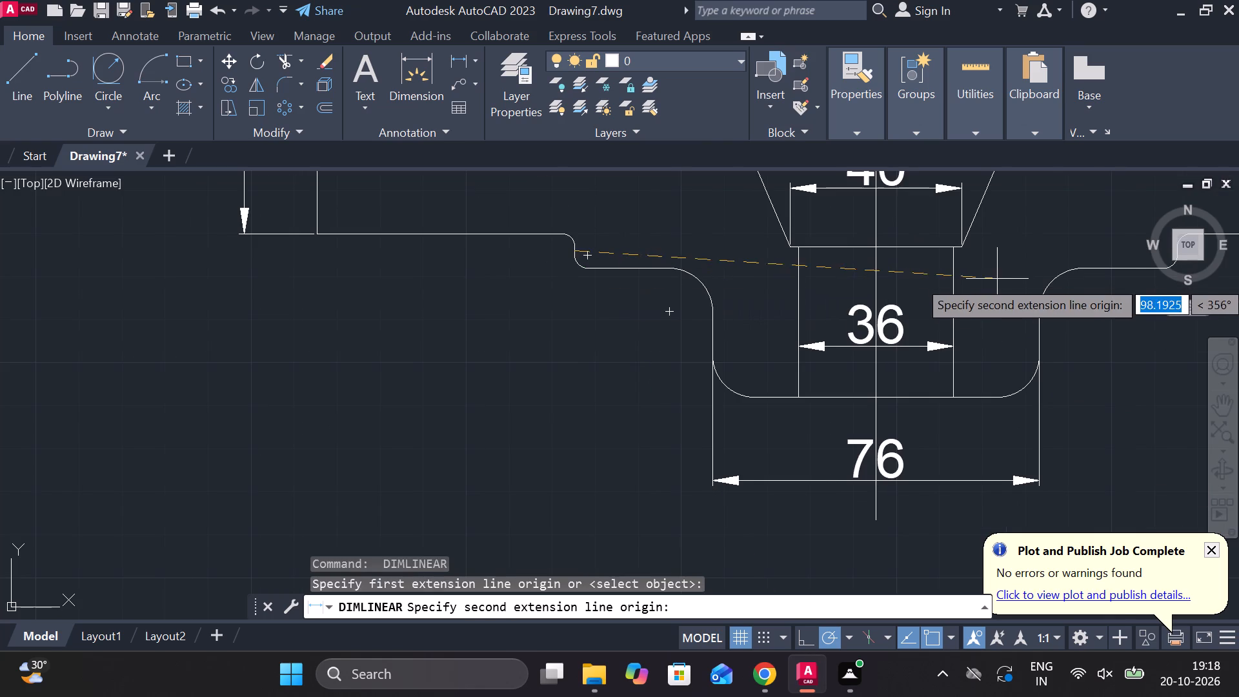
pyautogui.moveTo(996, 279); pyautogui.dragTo(787, 272, button='middle')
pyautogui.scroll(2, 976, 246)
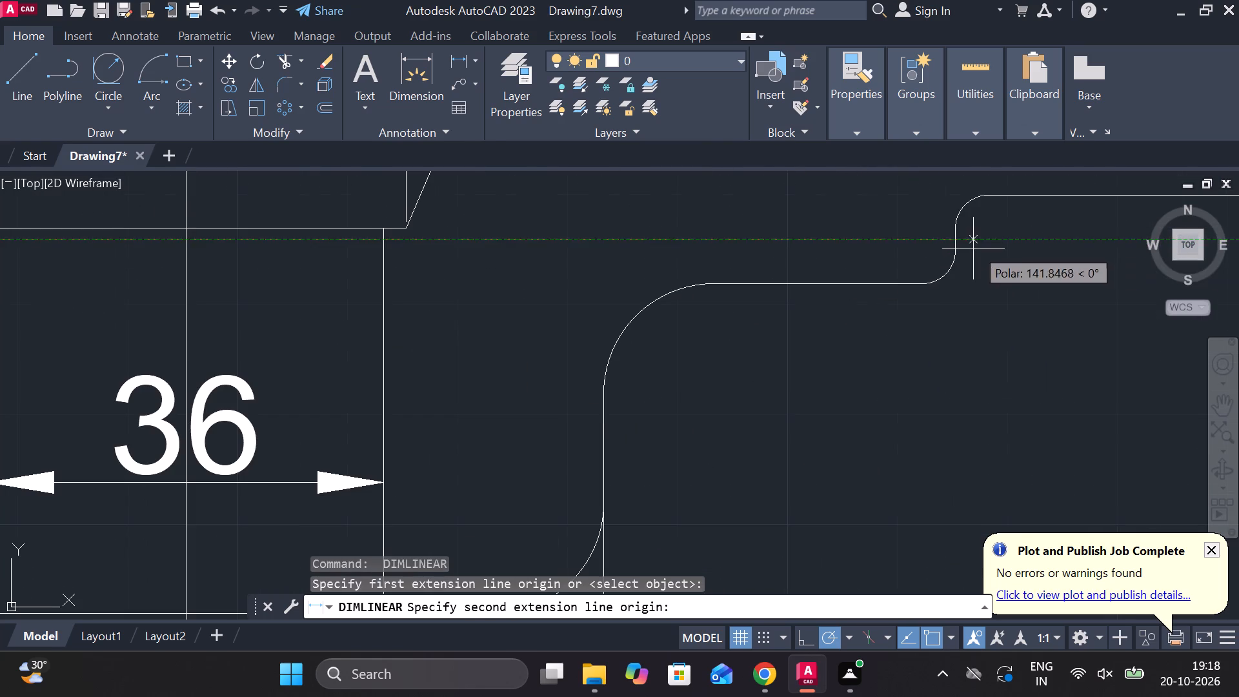
pyautogui.scroll(2, 961, 252)
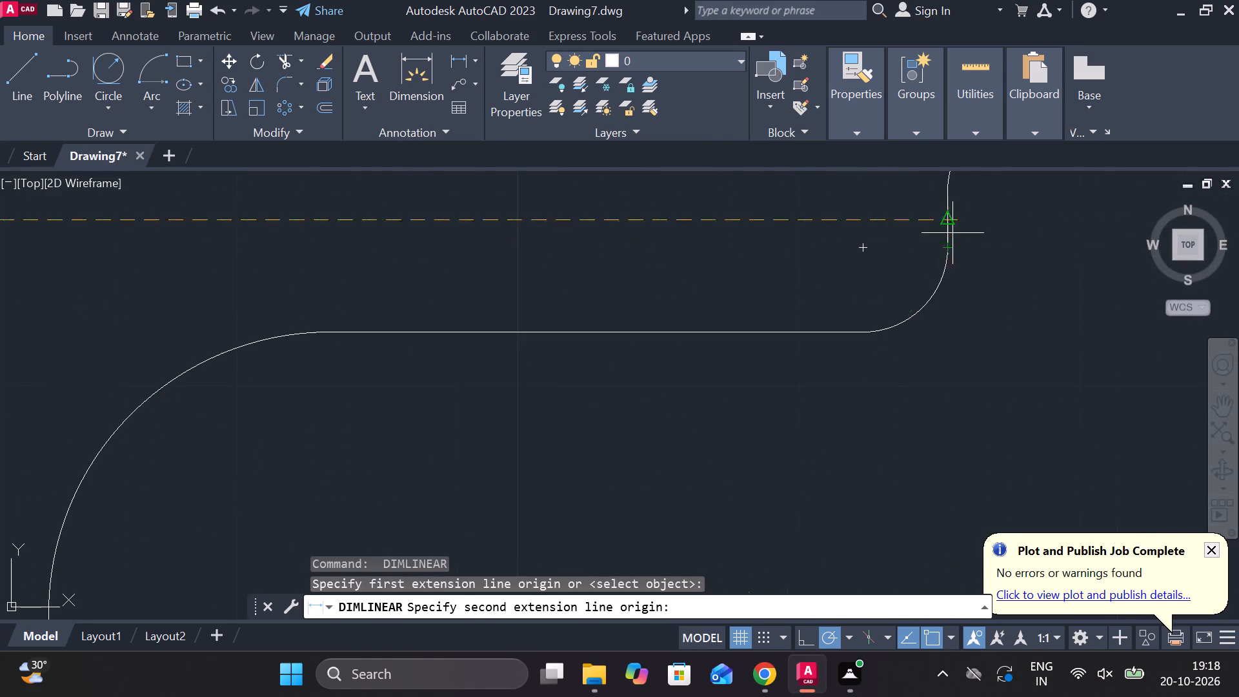
pyautogui.click(951, 227)
pyautogui.scroll(-3, 951, 287)
pyautogui.scroll(-2, 917, 362)
pyautogui.moveTo(850, 405); pyautogui.dragTo(850, 348, button='middle')
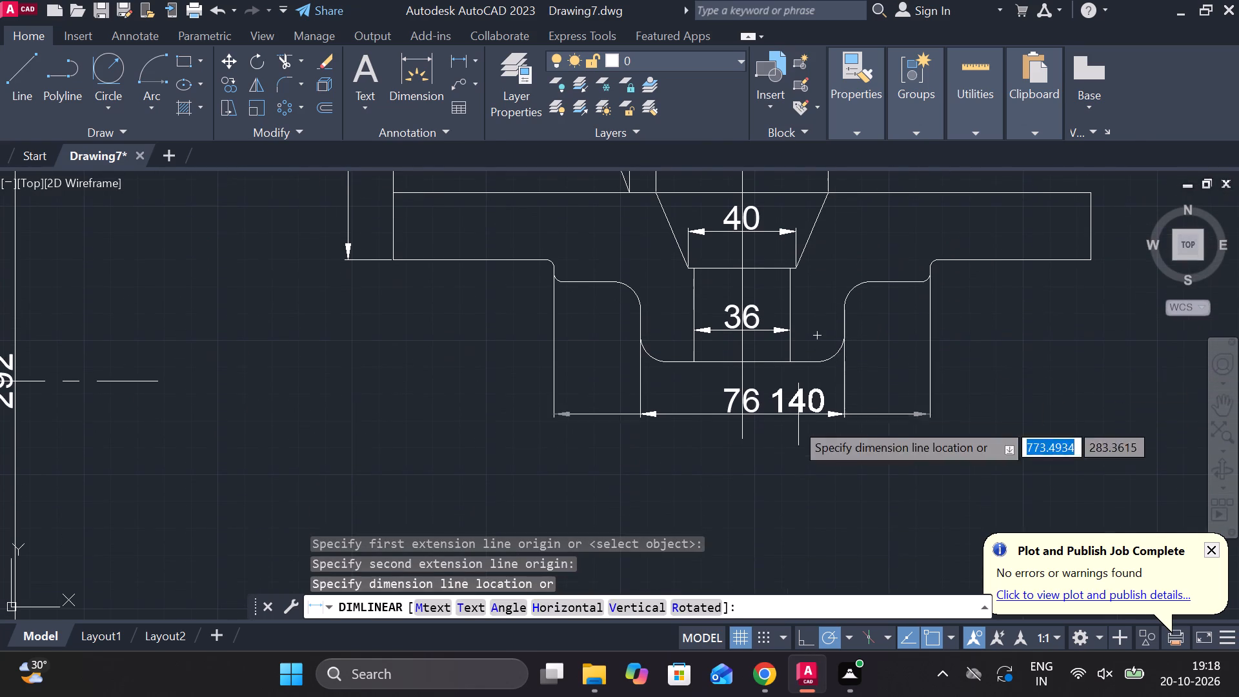
pyautogui.click(738, 470)
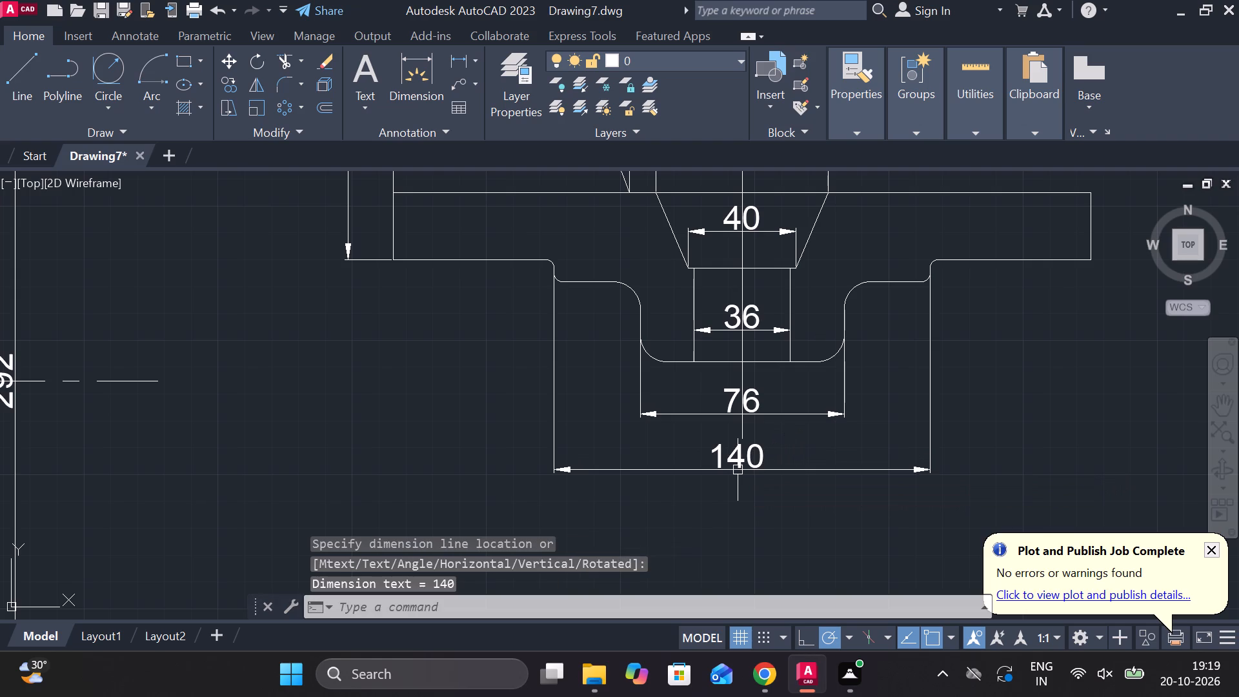
# Add a horizontal linear dimension for the base's full width between its lower corners, placed below the other width dimensions.
pyautogui.scroll(-2, 609, 359)
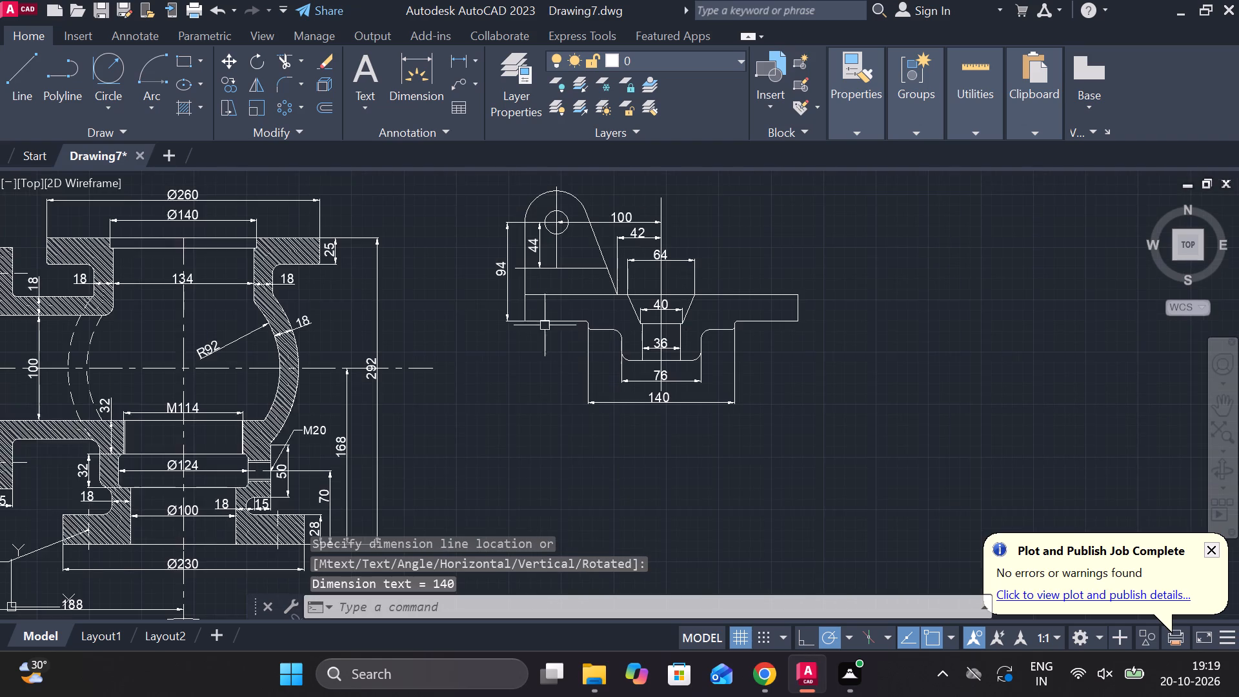
pyautogui.scroll(1, 539, 323)
pyautogui.scroll(-1, 561, 350)
pyautogui.press('space')
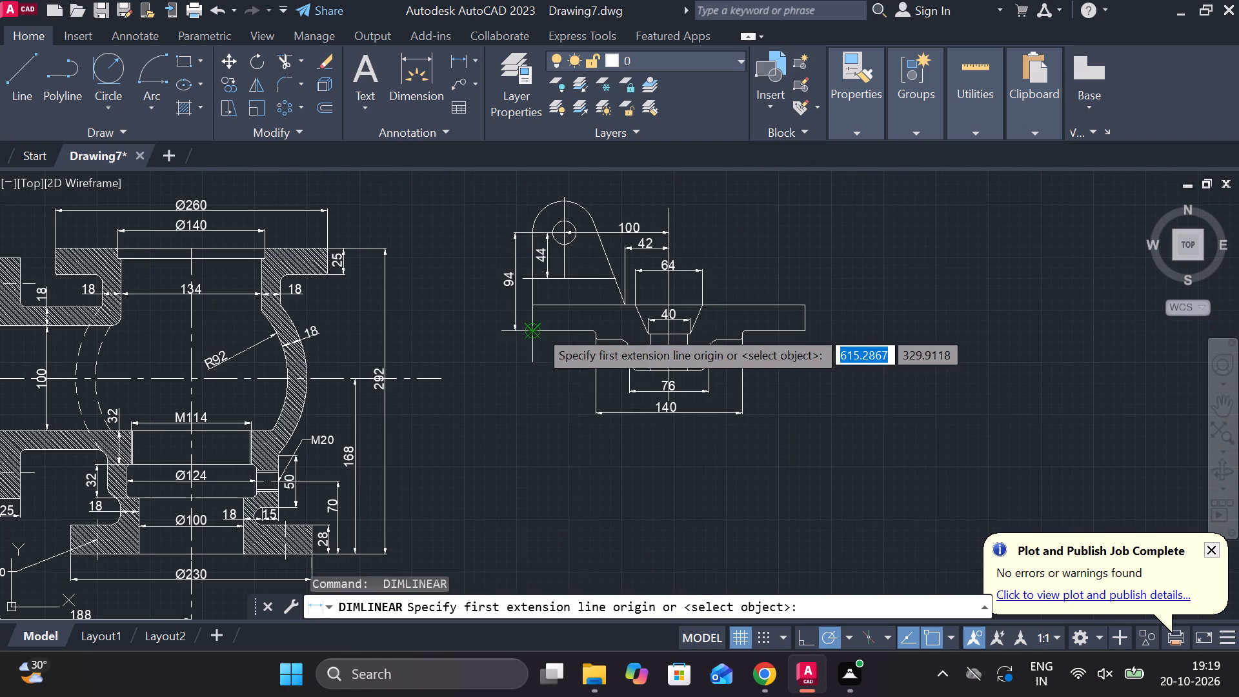
pyautogui.click(538, 329)
pyautogui.click(807, 336)
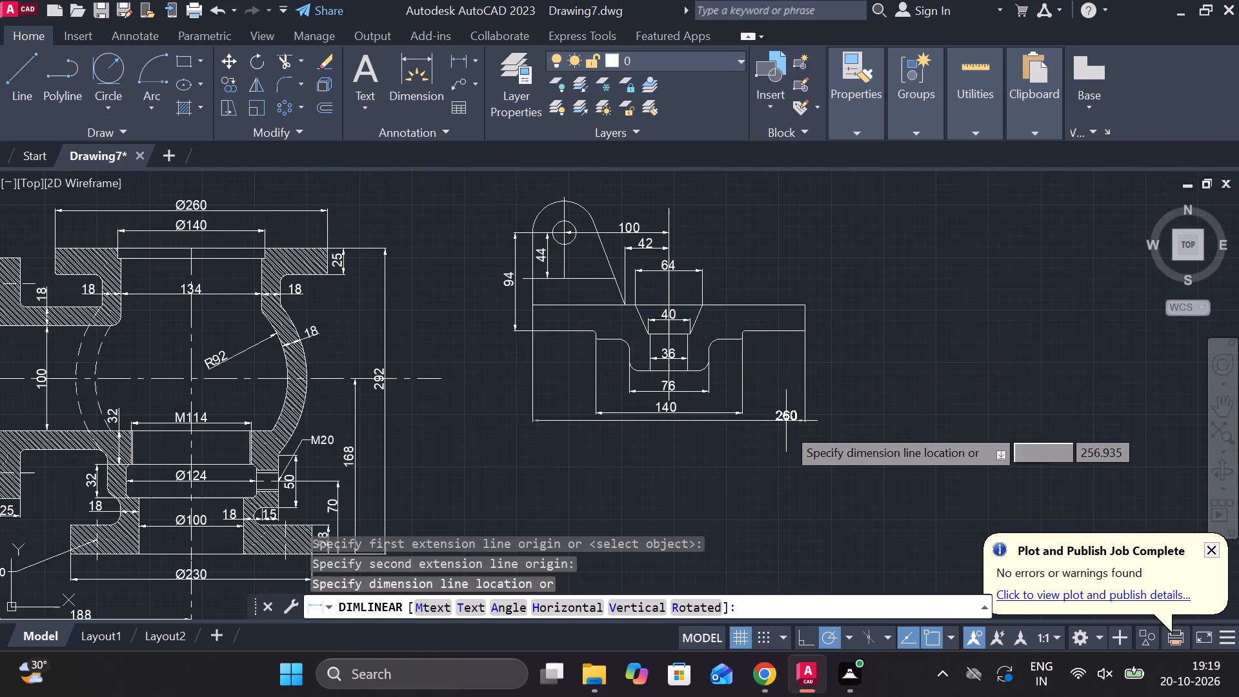
pyautogui.scroll(2, 681, 444)
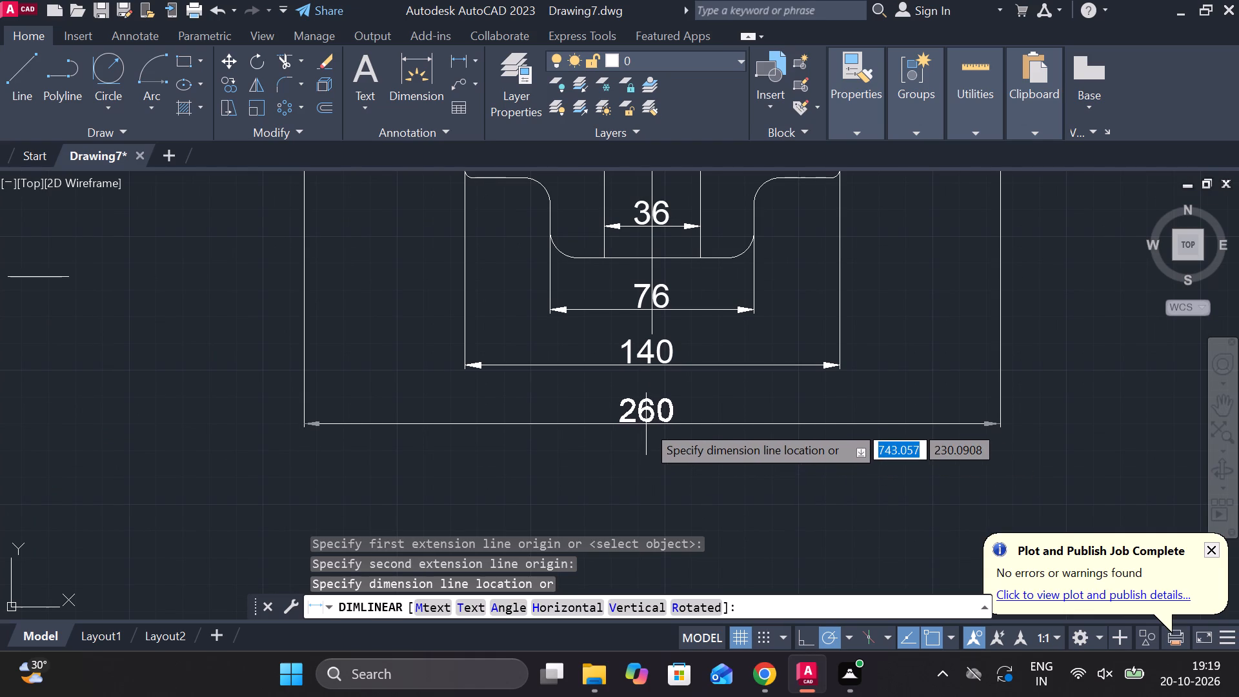
pyautogui.click(646, 424)
# Add a diameter symbol before the base's overall width dimension text so it reads Ø260.
pyautogui.moveTo(729, 396); pyautogui.dragTo(767, 430, button='middle')
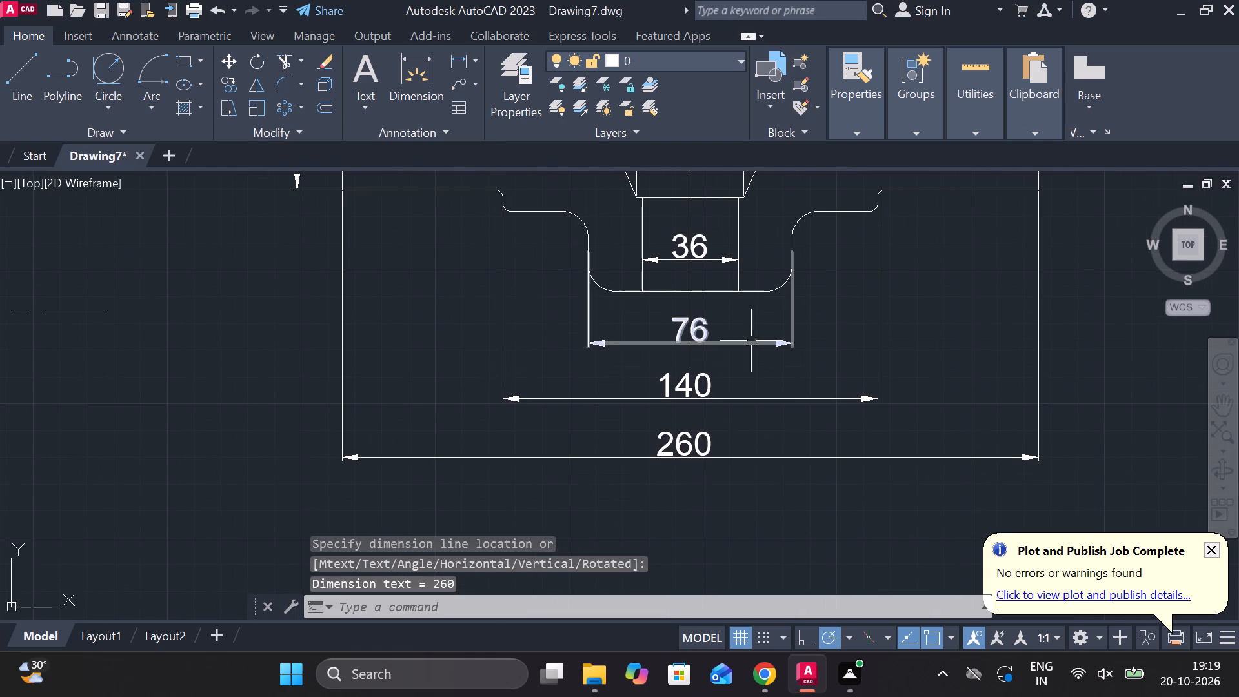
pyautogui.press('Escape')
pyautogui.doubleClick(667, 439)
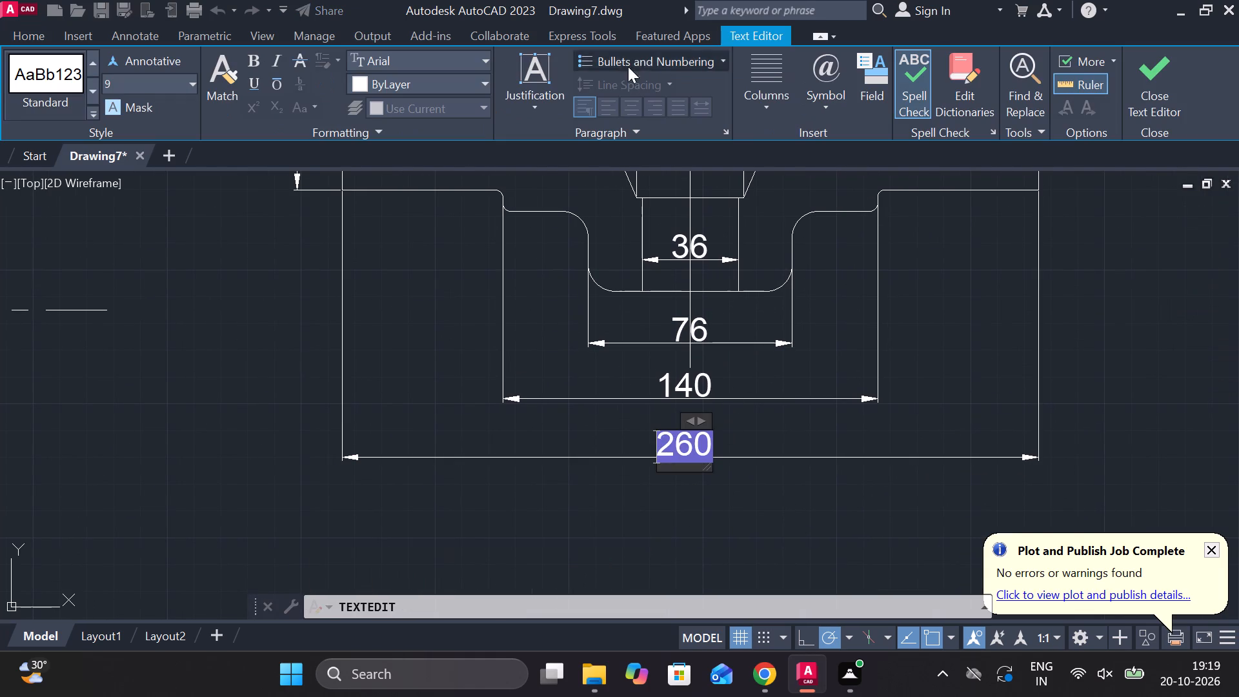
pyautogui.click(812, 102)
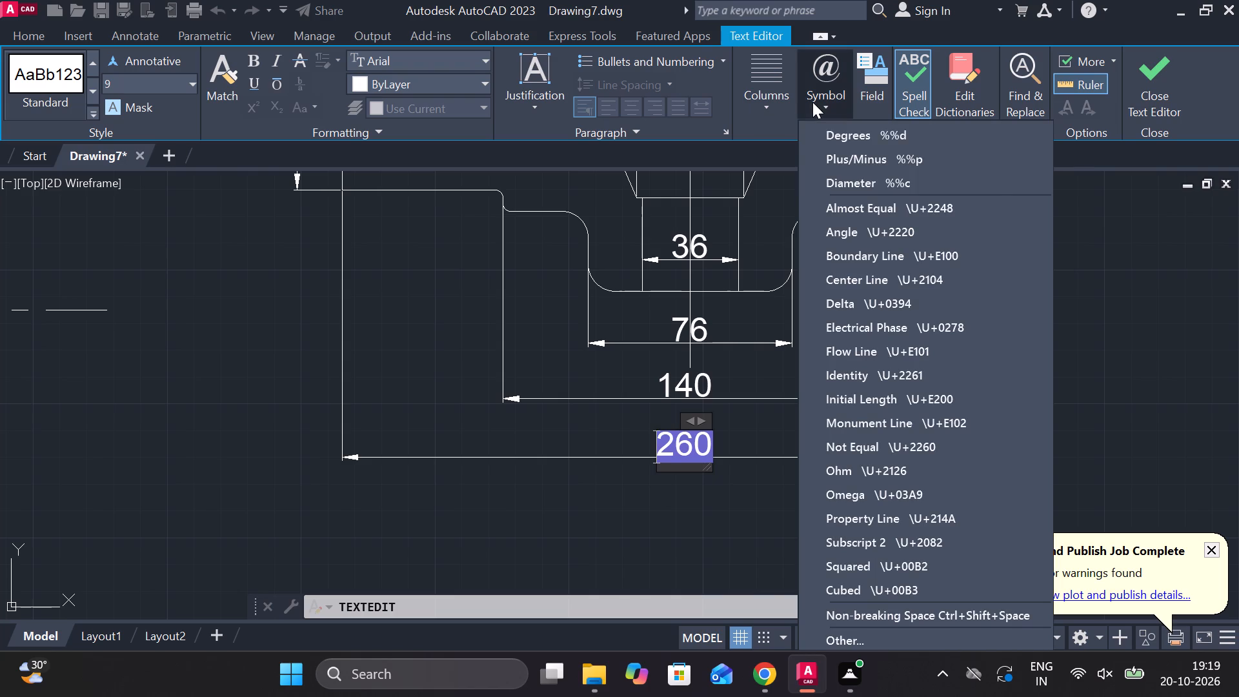
pyautogui.click(880, 179)
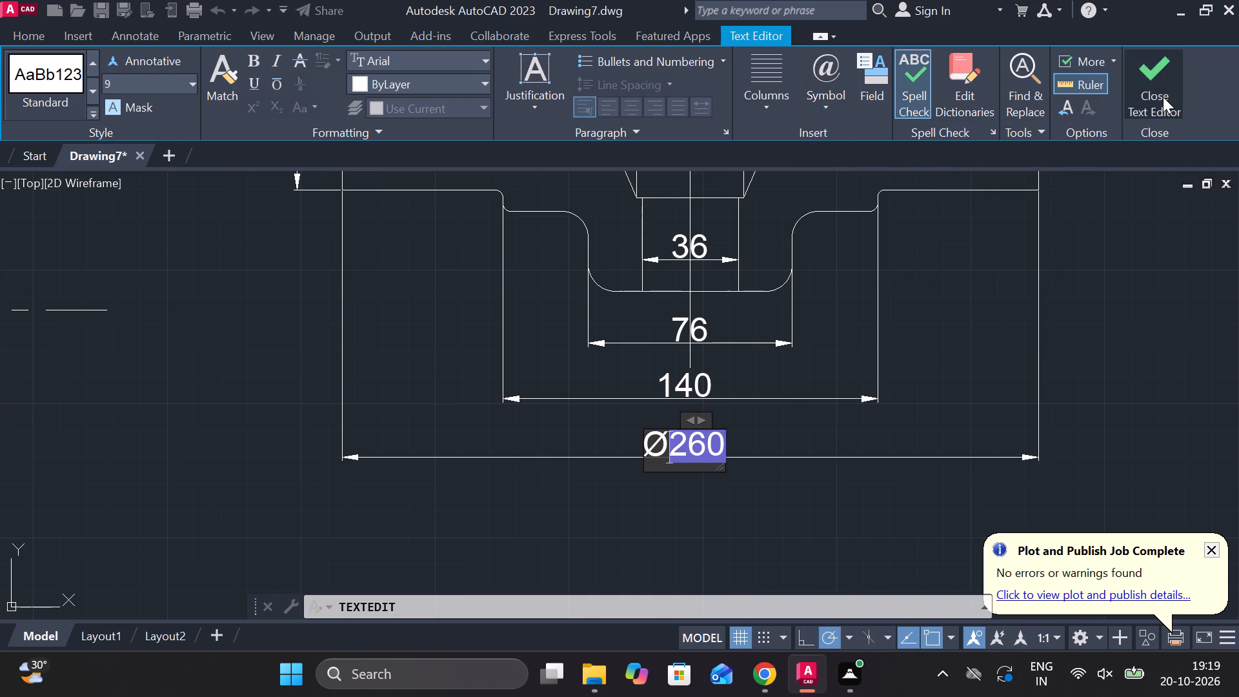
pyautogui.click(1163, 97)
# Add diameter symbols to the underside's upper step and central boss width dimensions so they read Ø140 and Ø76.
pyautogui.doubleClick(712, 381)
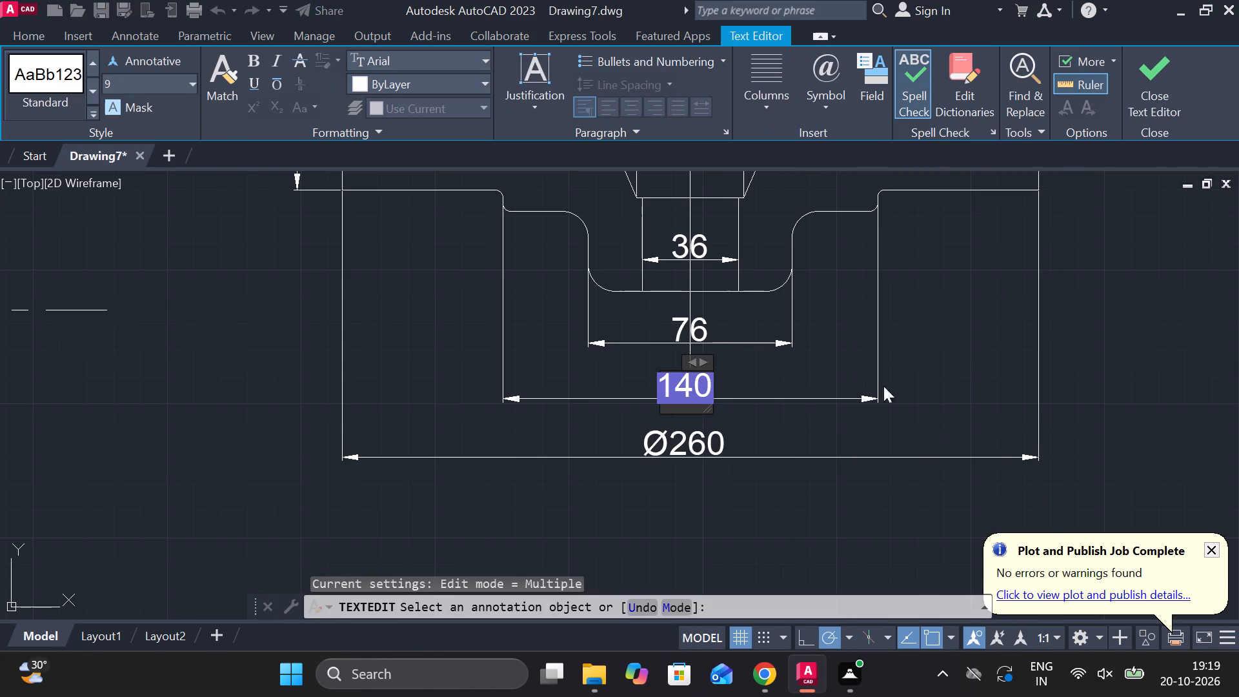
pyautogui.click(826, 114)
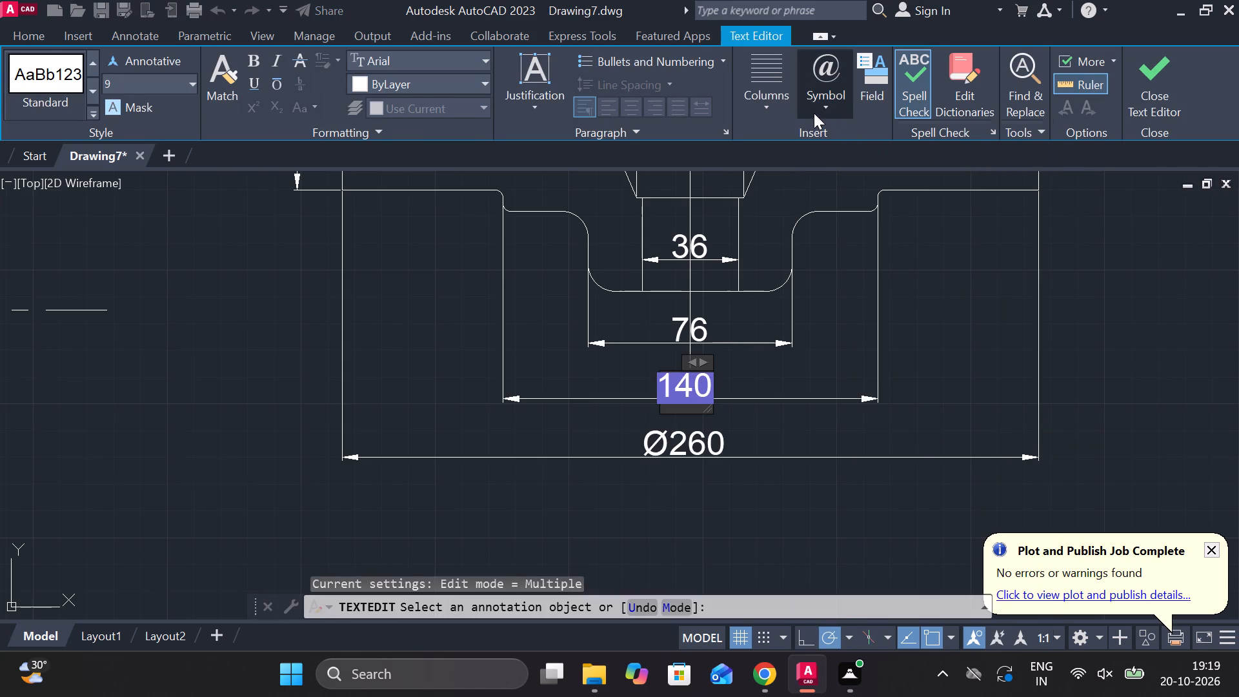
pyautogui.click(861, 176)
pyautogui.click(1161, 81)
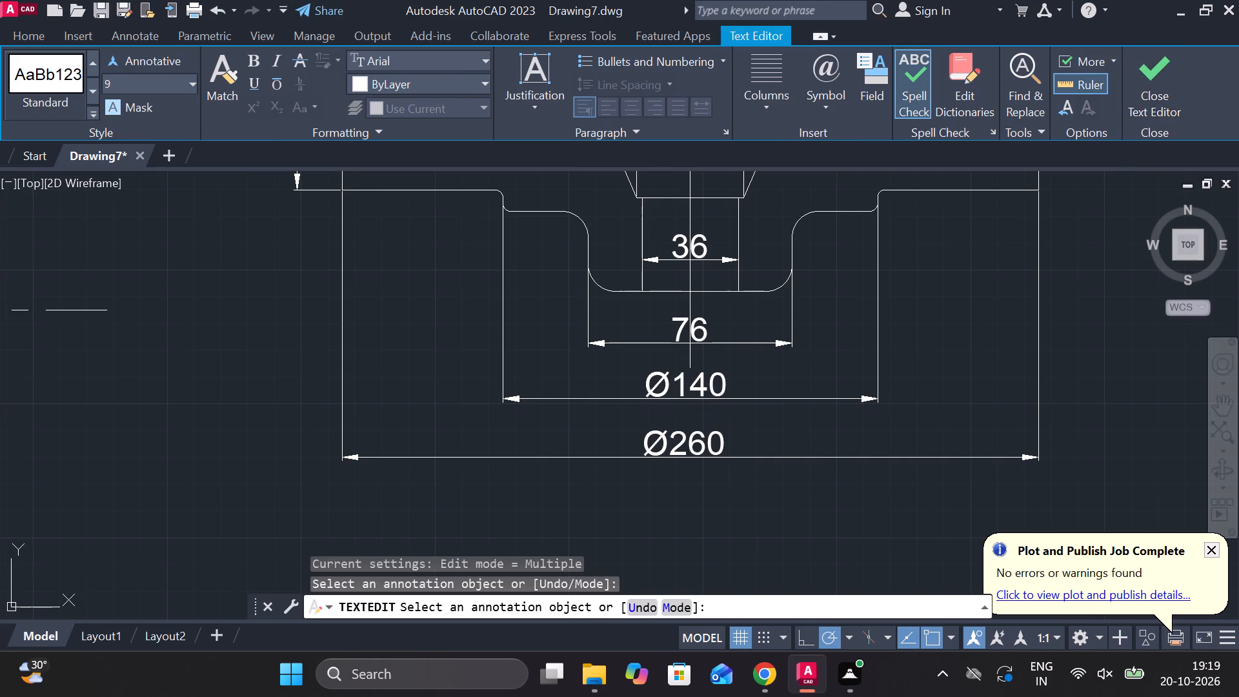
pyautogui.doubleClick(699, 323)
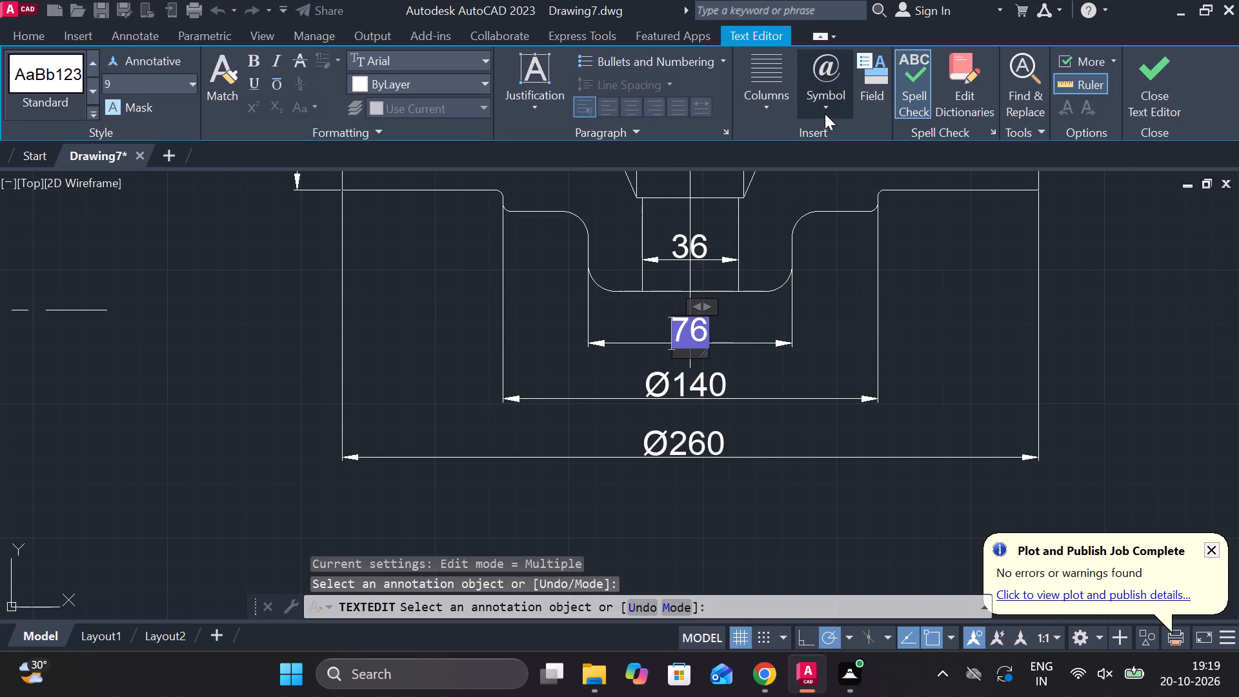
pyautogui.click(826, 105)
pyautogui.click(893, 190)
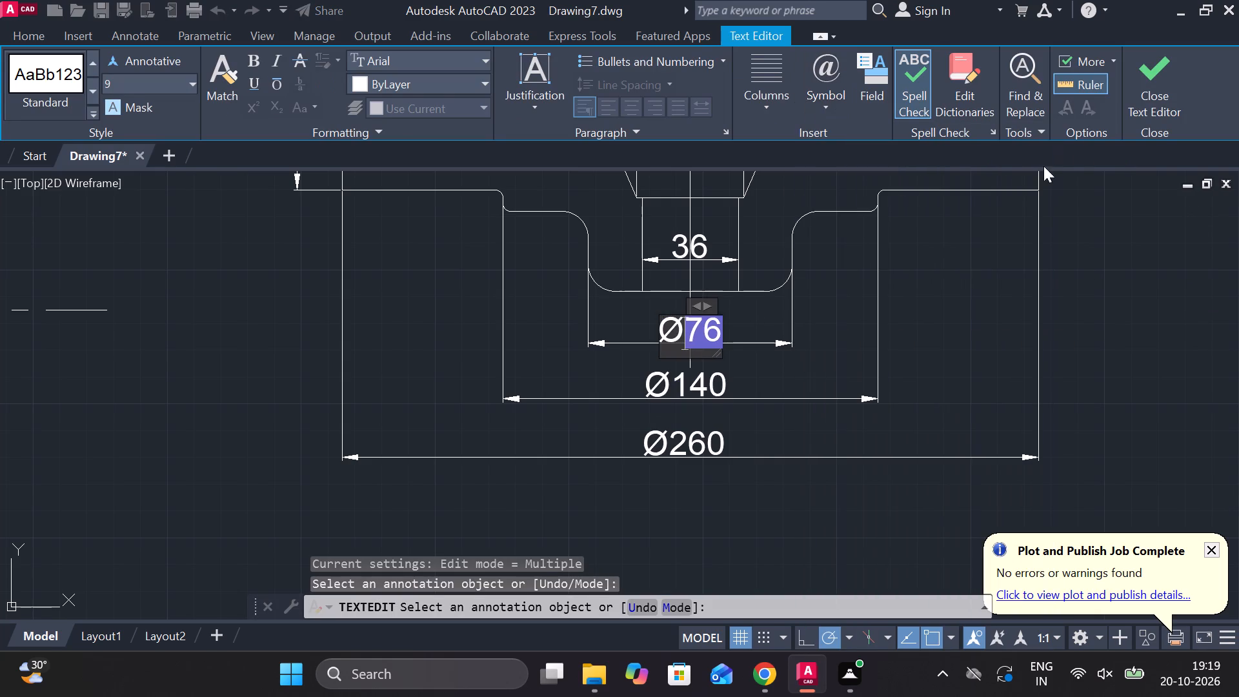
pyautogui.click(1144, 93)
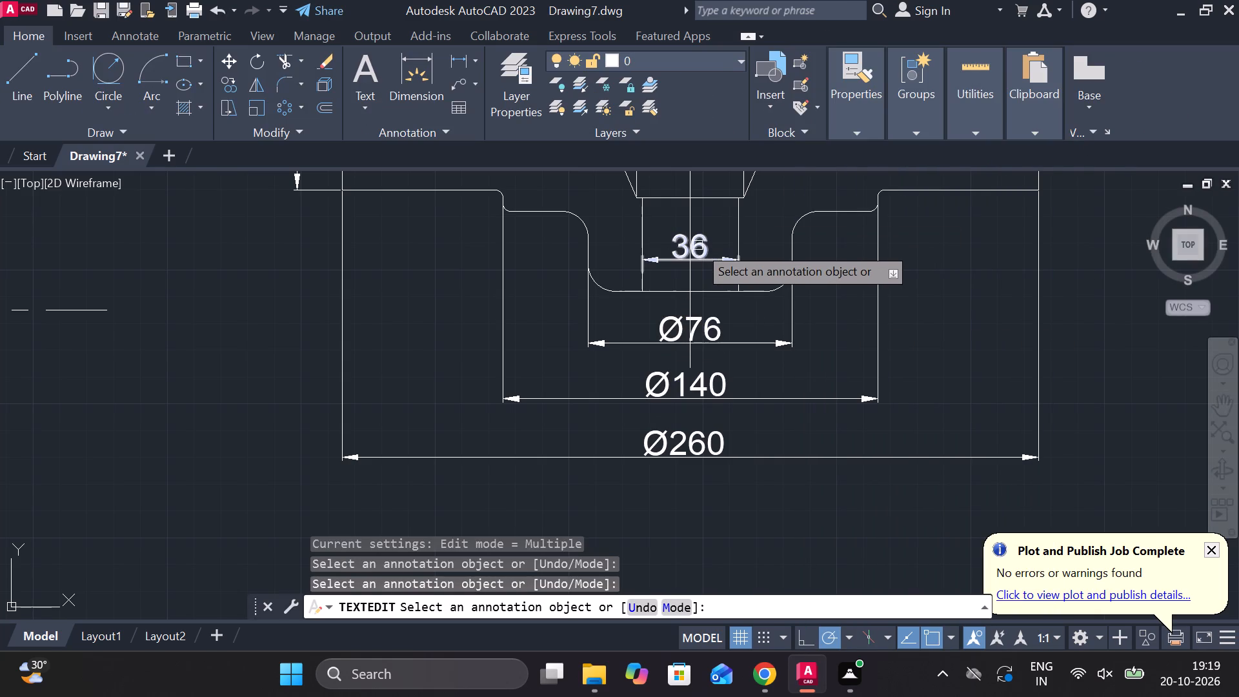
# Add diameter symbols to the central bore width and the taper's lower width dimensions so they read Ø36 and Ø40.
pyautogui.doubleClick(698, 245)
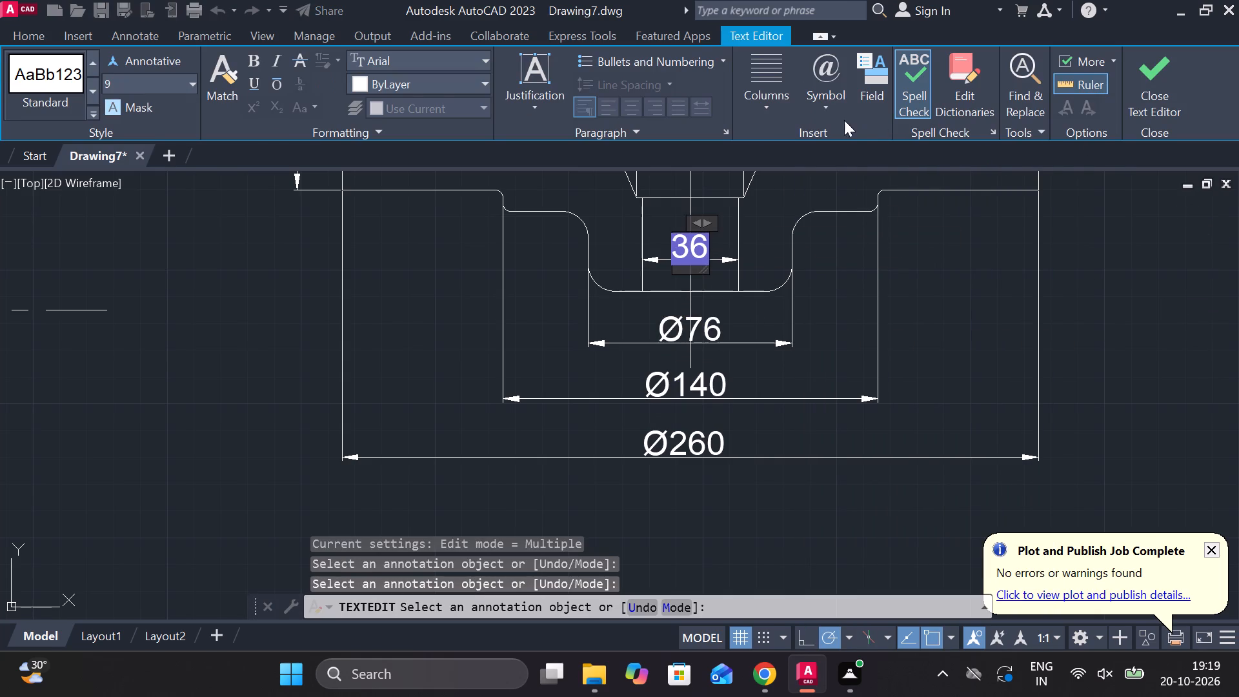
pyautogui.click(833, 112)
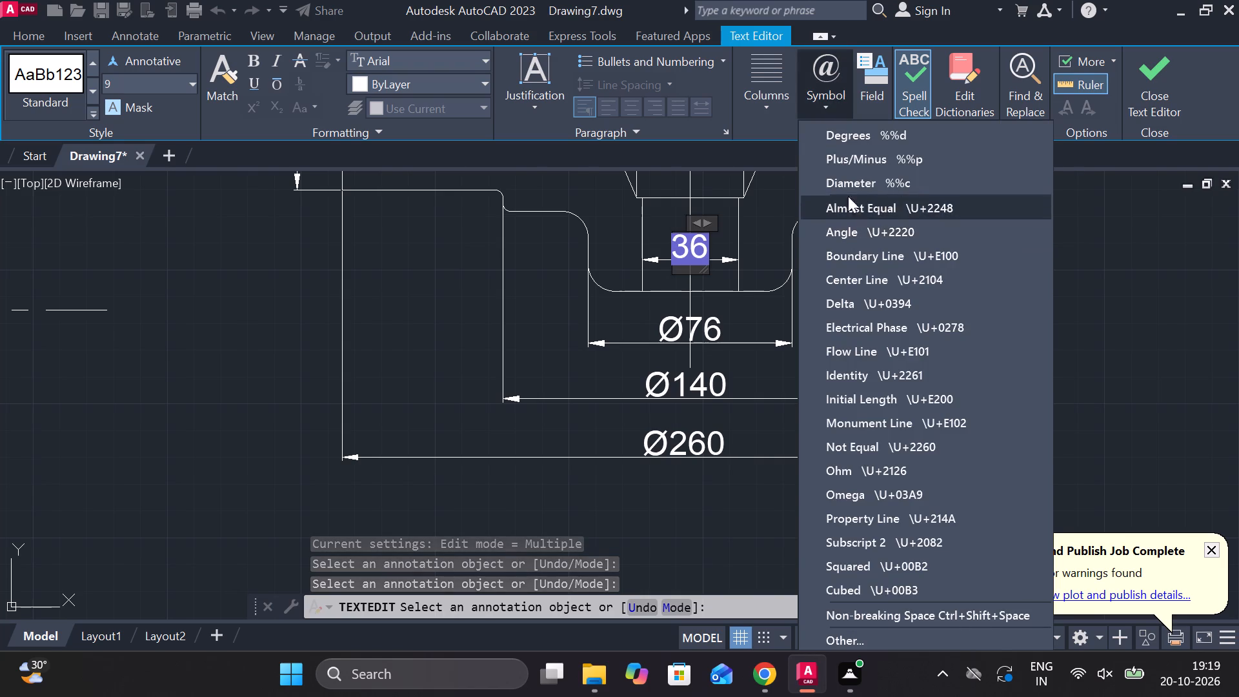
pyautogui.click(845, 184)
pyautogui.click(1156, 77)
pyautogui.moveTo(758, 195); pyautogui.dragTo(788, 314, button='middle')
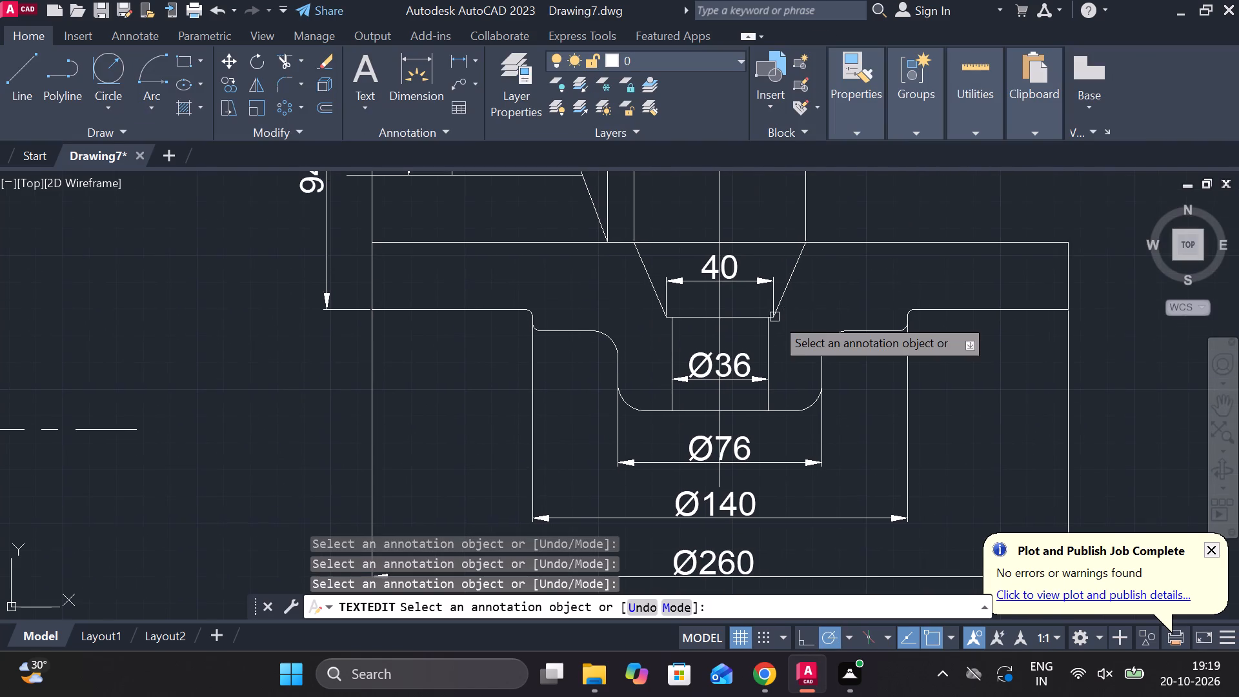
pyautogui.doubleClick(725, 271)
pyautogui.click(839, 108)
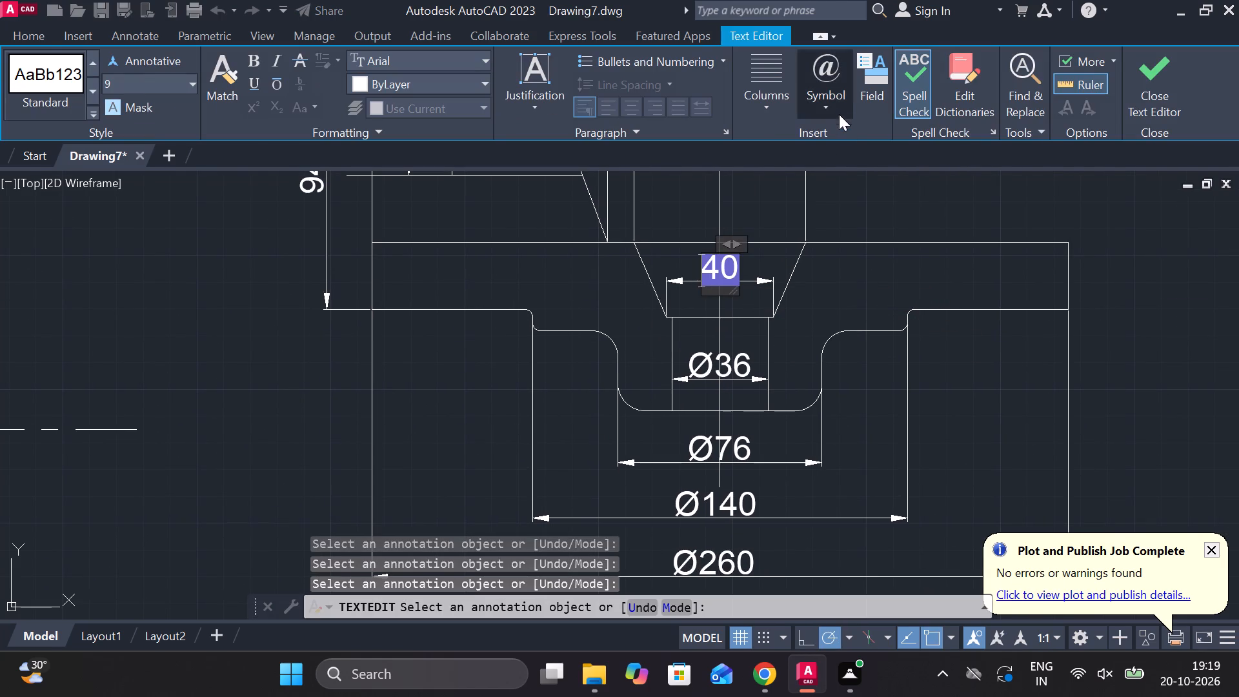
pyautogui.click(854, 191)
pyautogui.click(1151, 83)
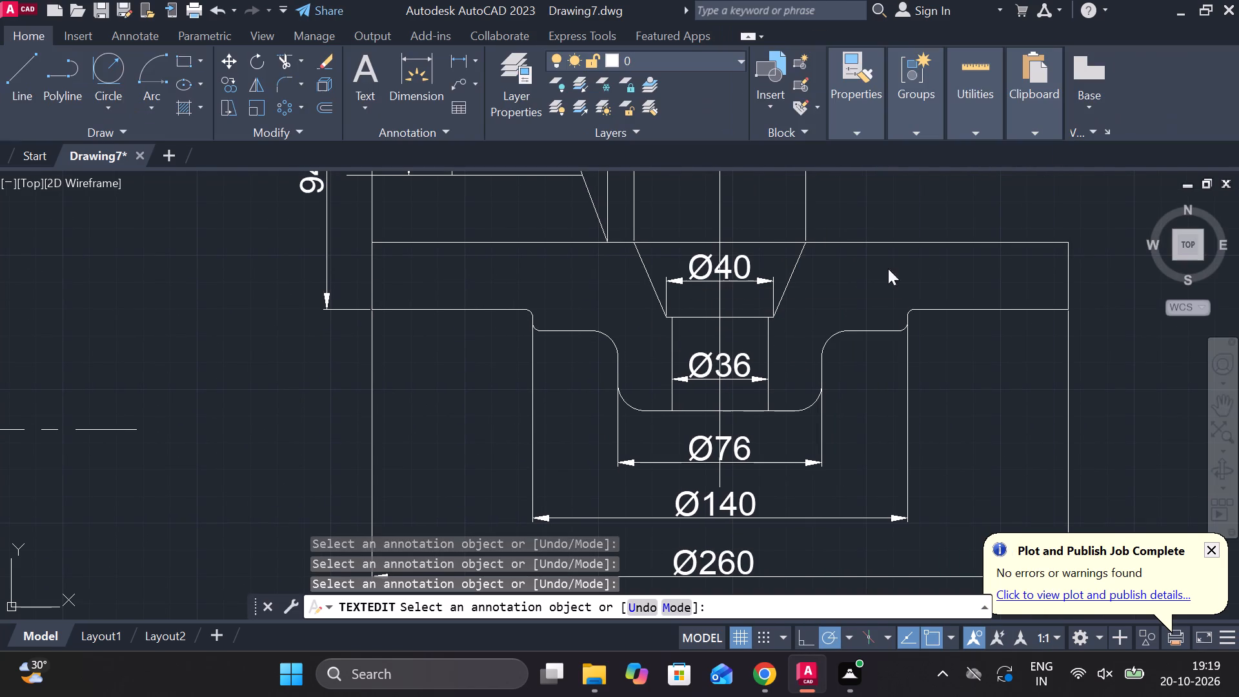
# Add a diameter symbol before the tapered recess's top width dimension so it reads Ø64, and finish text editing.
pyautogui.moveTo(678, 295); pyautogui.dragTo(675, 489, button='middle')
pyautogui.press('Escape')
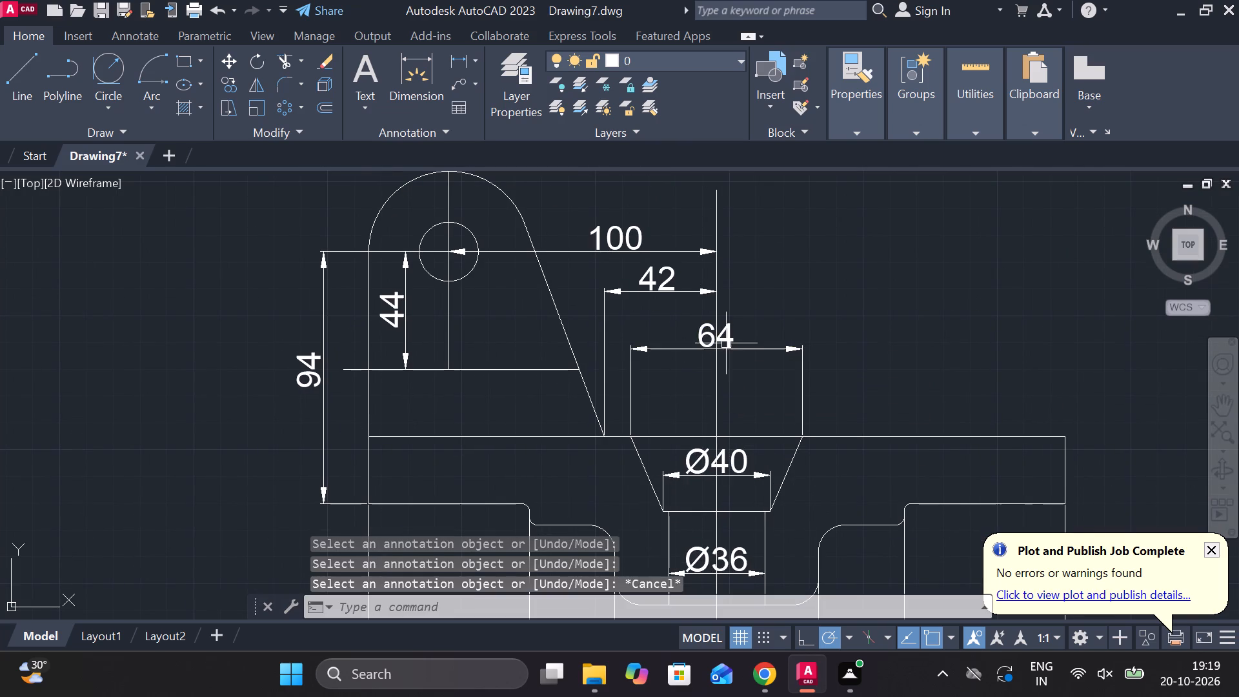
pyautogui.doubleClick(726, 343)
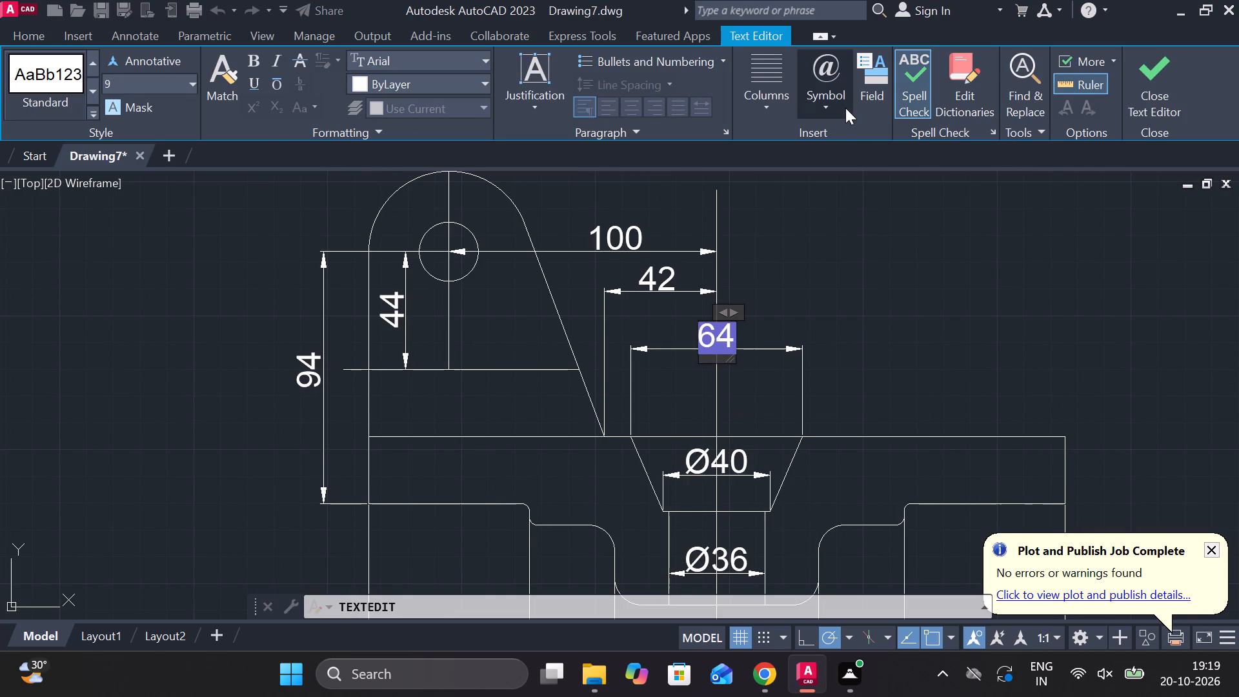
pyautogui.click(845, 108)
pyautogui.click(864, 175)
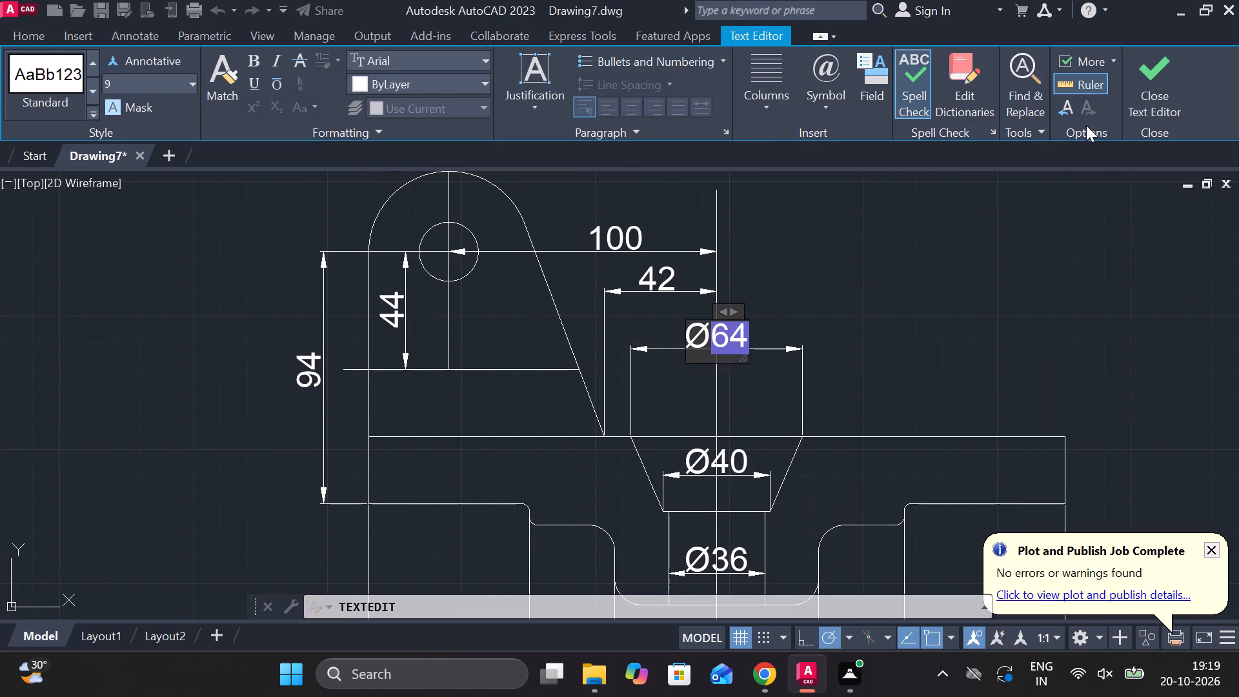
pyautogui.click(1143, 92)
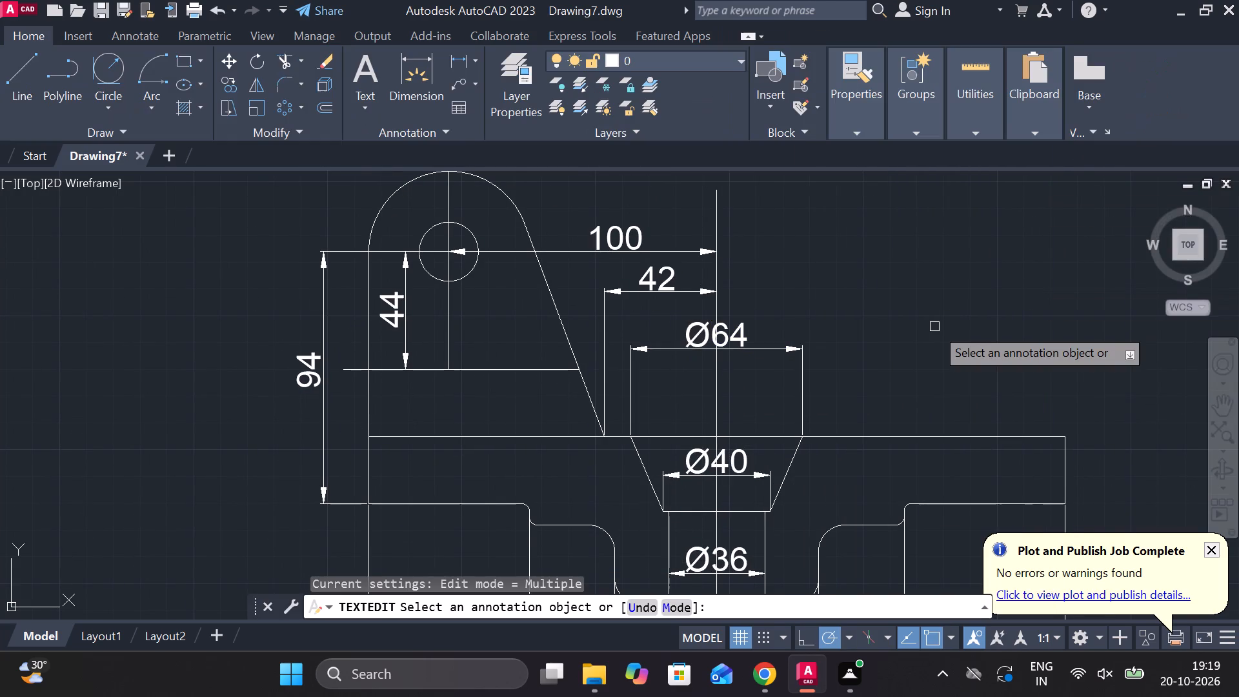
pyautogui.scroll(-1, 934, 327)
pyautogui.moveTo(925, 346); pyautogui.dragTo(863, 285, button='middle')
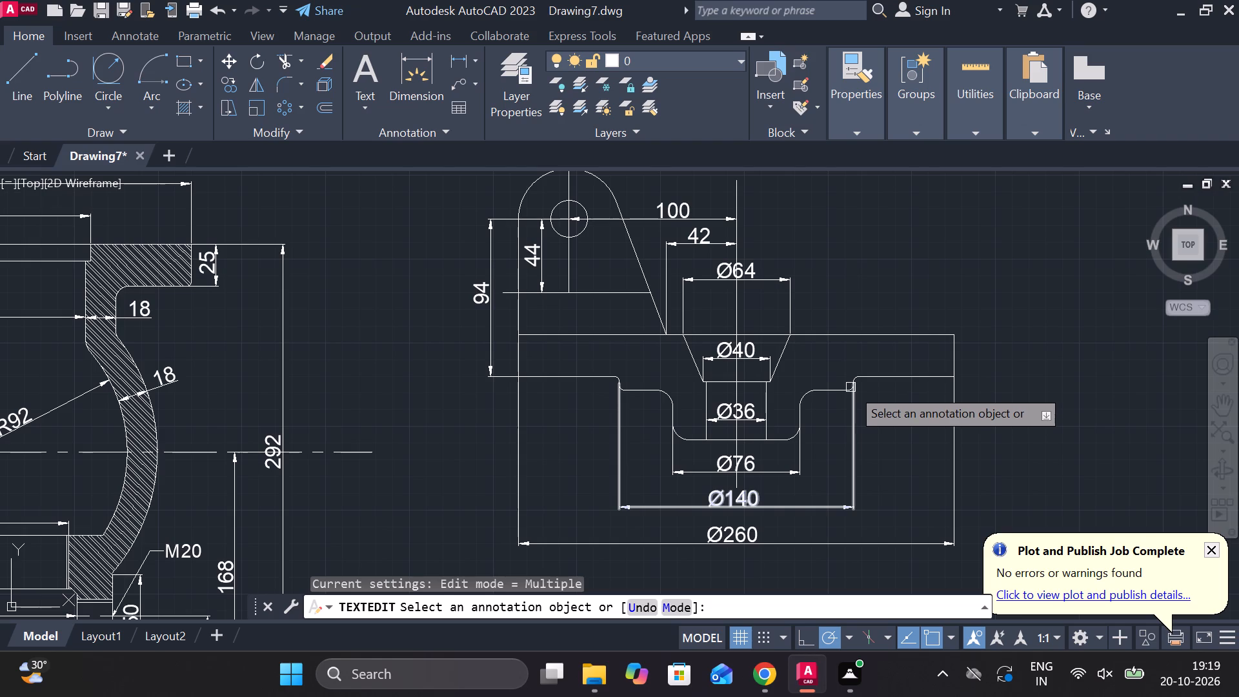
pyautogui.scroll(-1, 1016, 371)
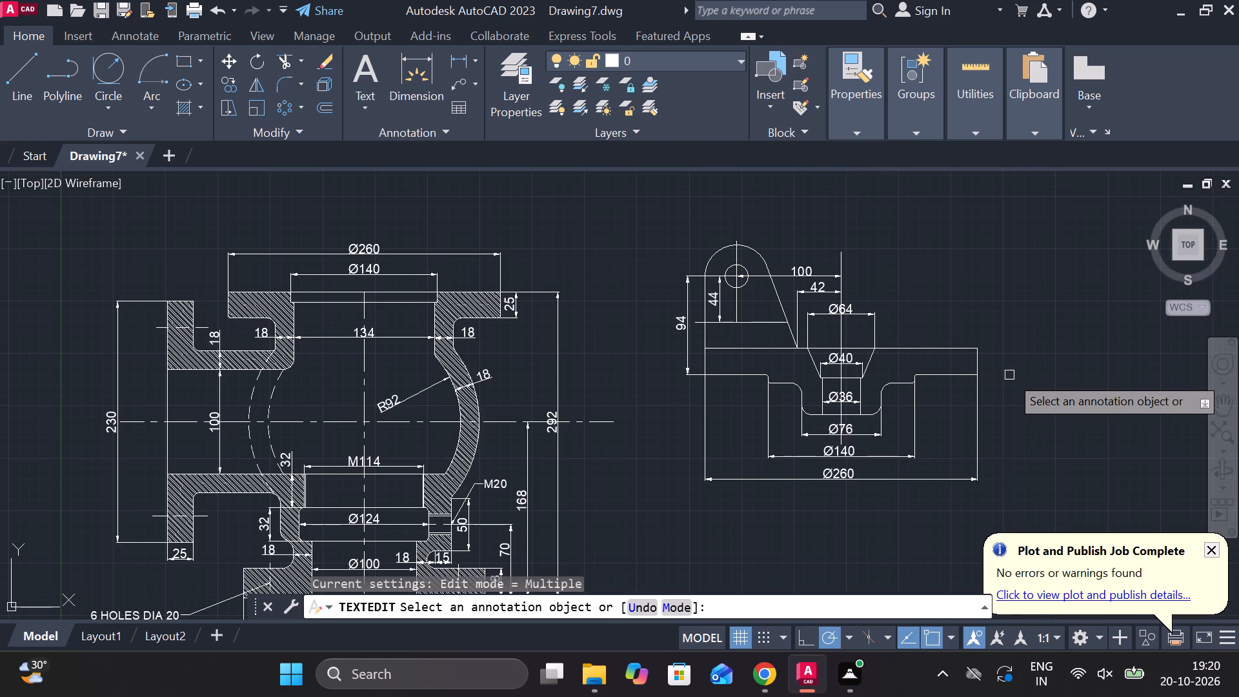
pyautogui.moveTo(987, 403); pyautogui.dragTo(952, 387, button='middle')
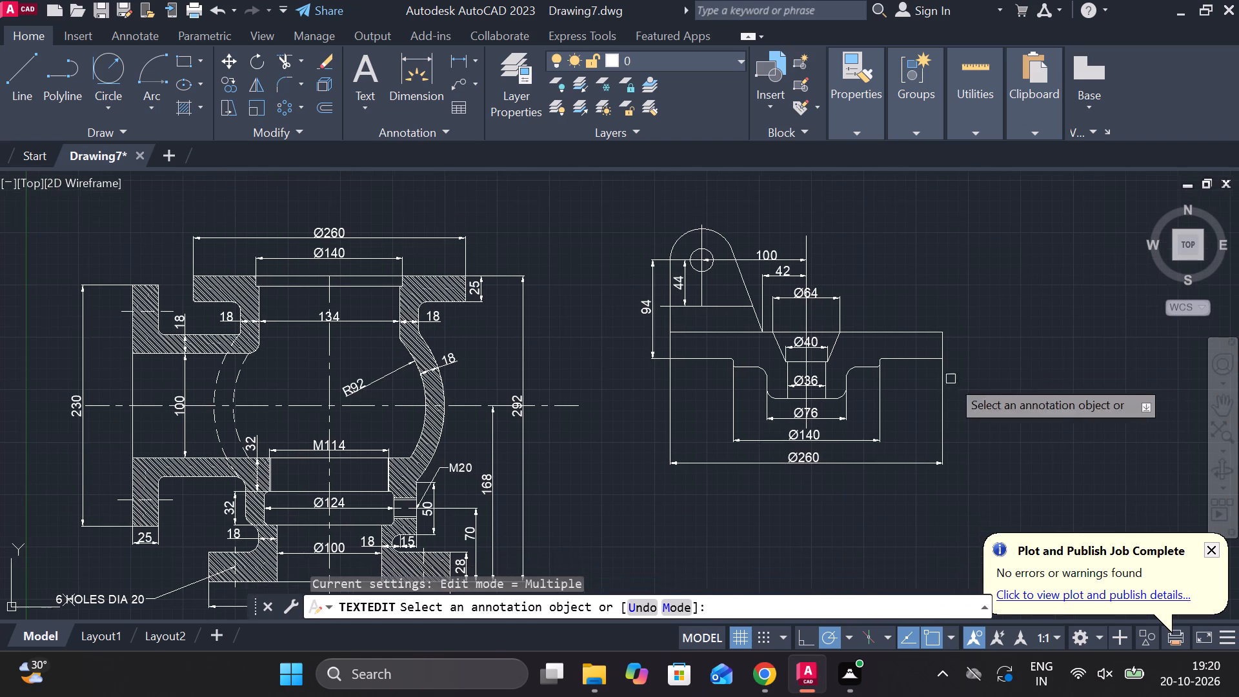
pyautogui.press('Escape')
# Draw a vertical line about 30 long down through the right flange, starting on the base's top edge 105 from the central axis.
pyautogui.scroll(1, 960, 377)
pyautogui.press('l')
pyautogui.press('Return')
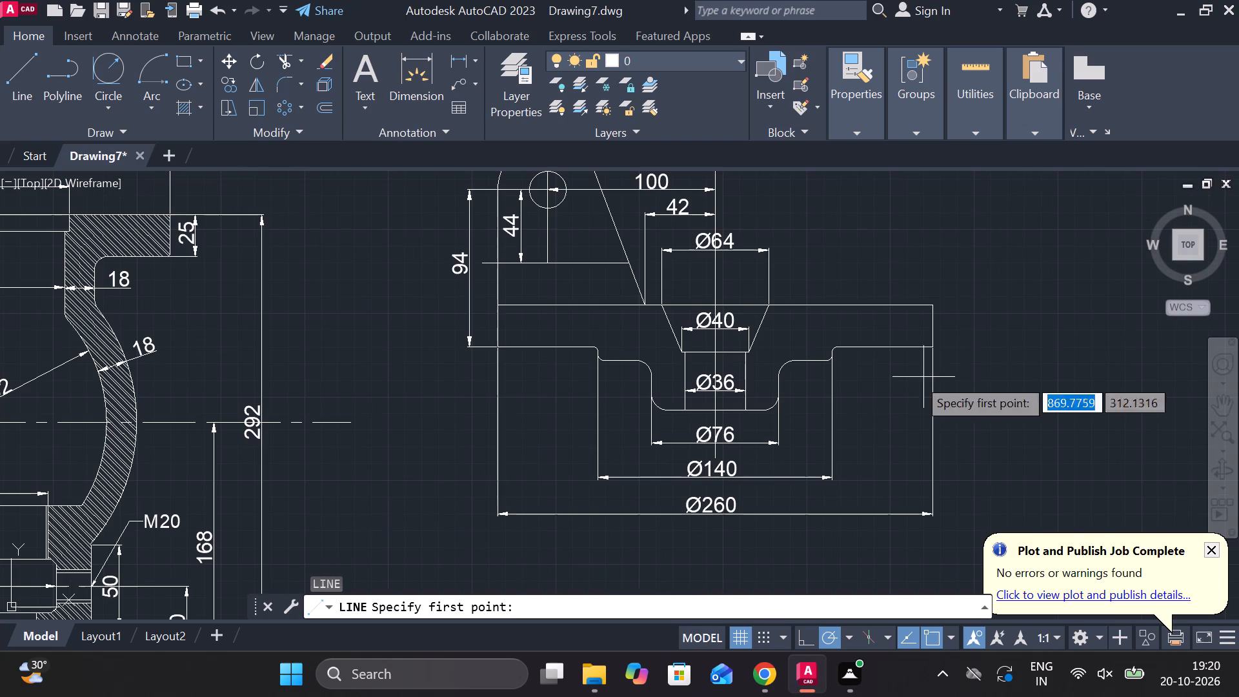
pyautogui.scroll(1, 809, 368)
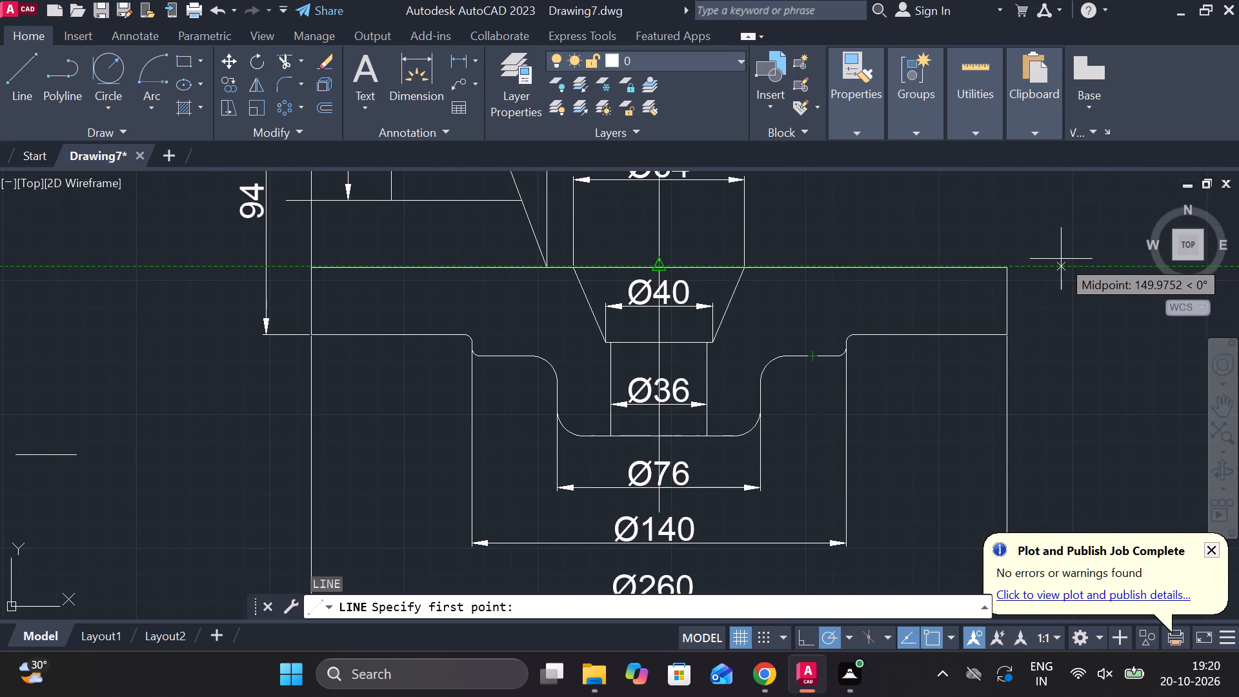
pyautogui.scroll(2, 1061, 259)
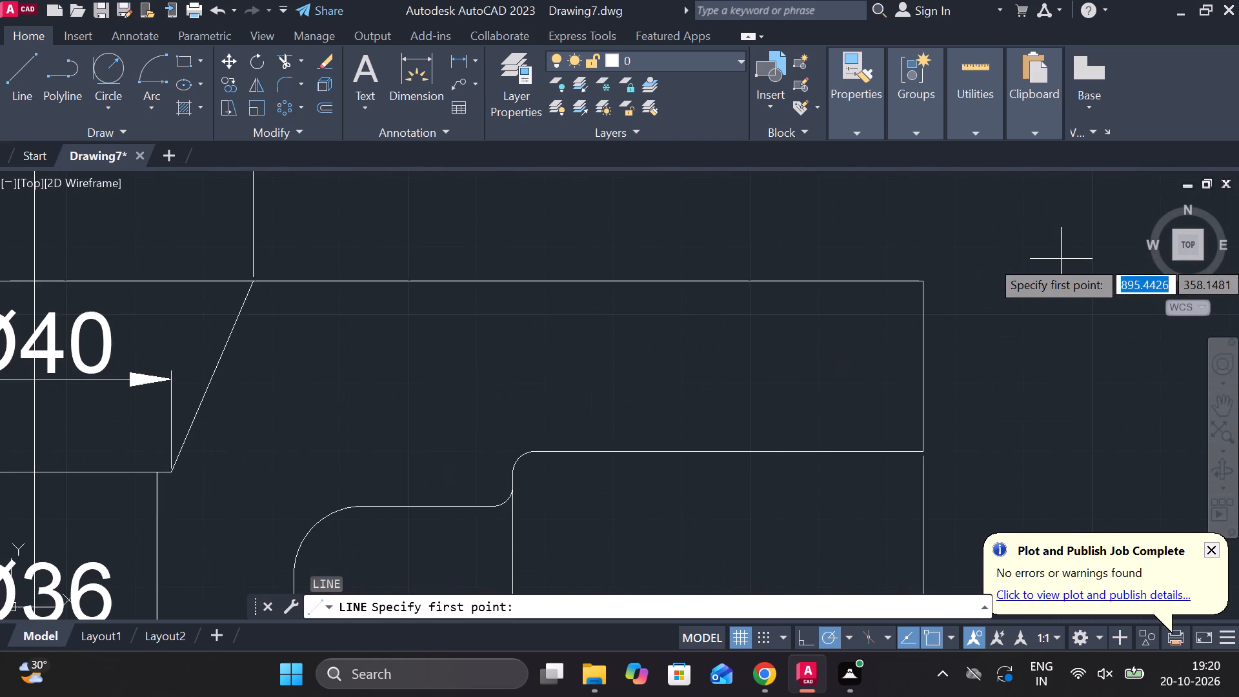
pyautogui.scroll(-1, 1001, 290)
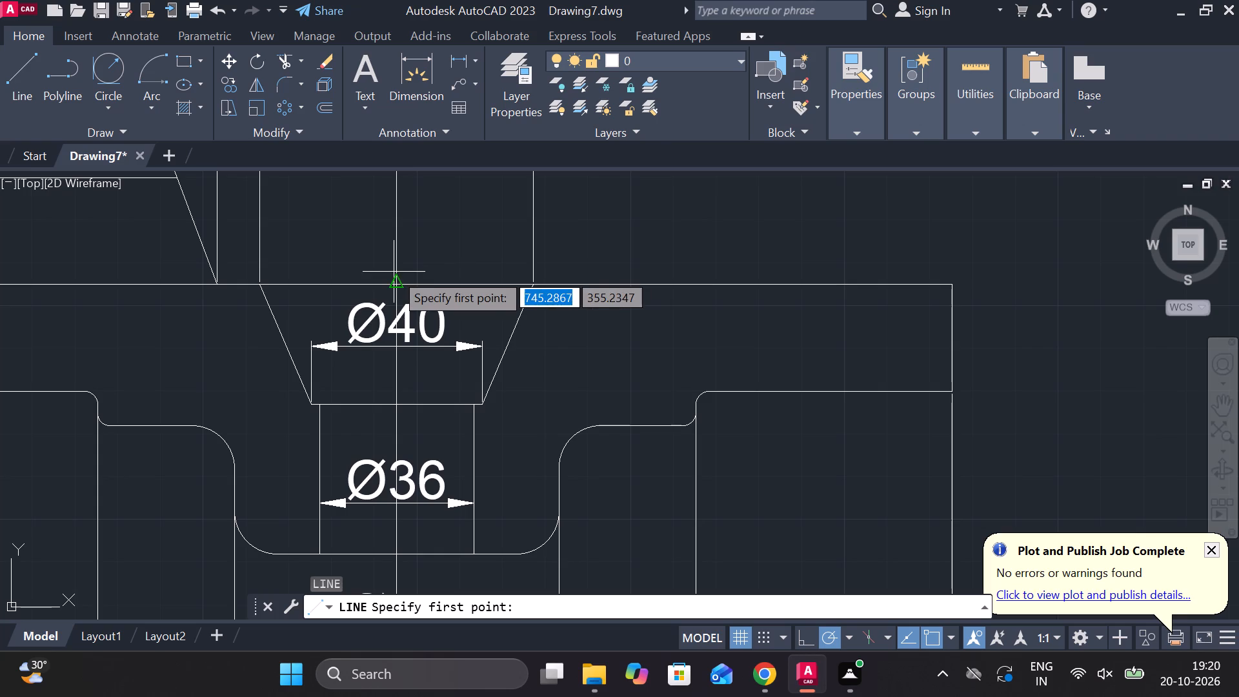
pyautogui.scroll(1, 391, 286)
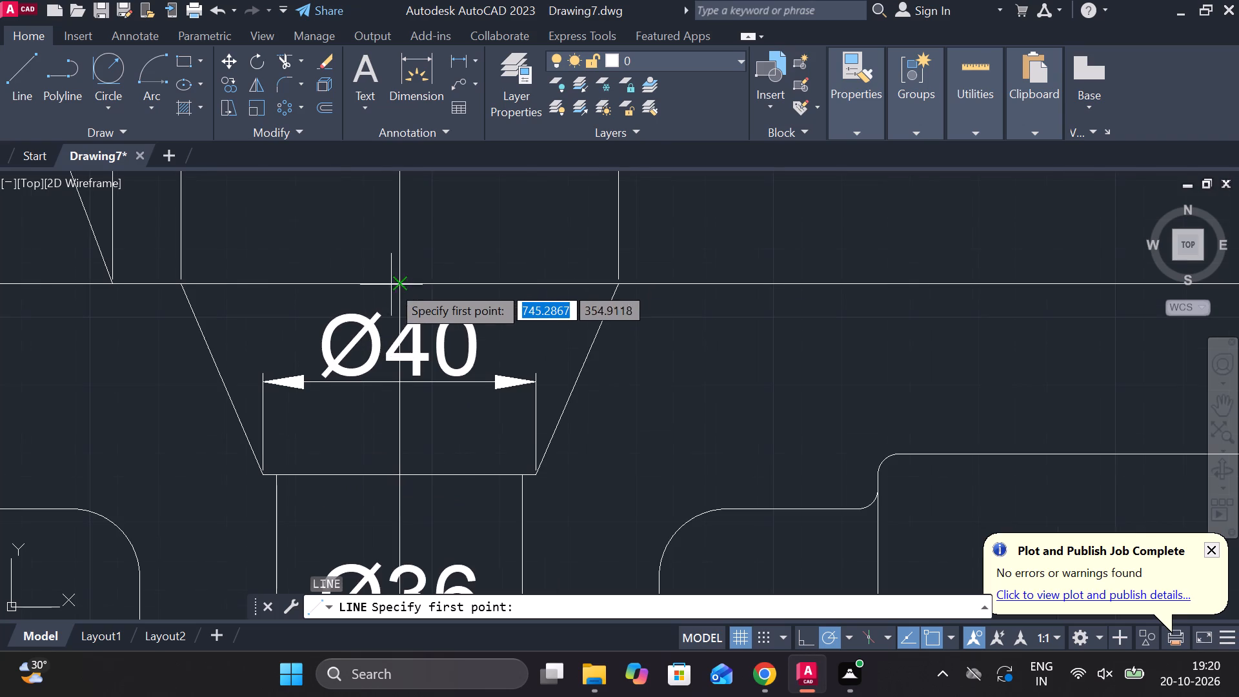
pyautogui.scroll(-1, 397, 285)
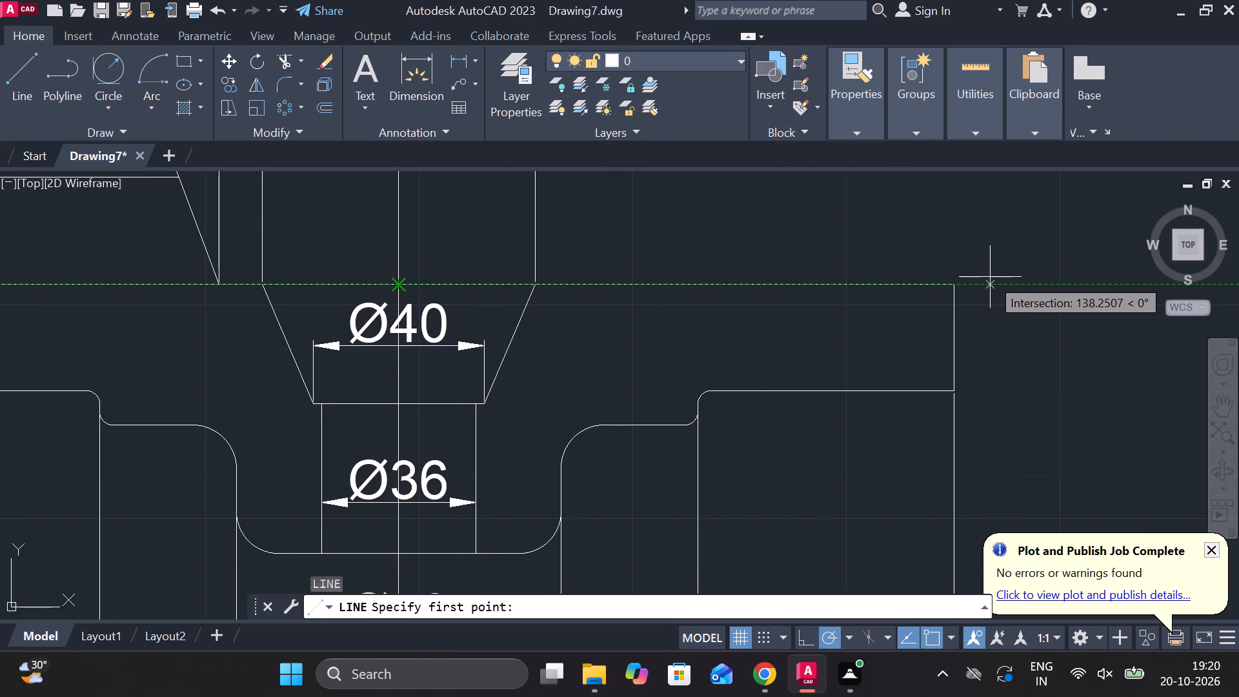
pyautogui.press('1')
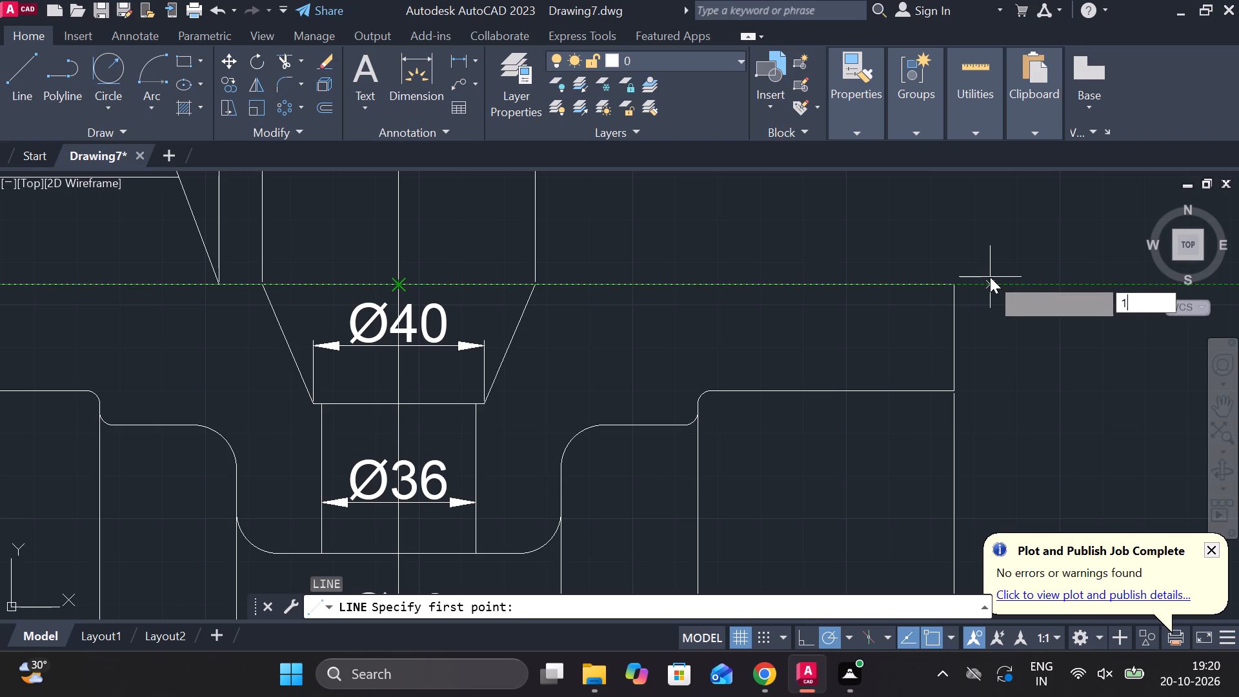
pyautogui.press('0')
pyautogui.press('5')
pyautogui.press('Return')
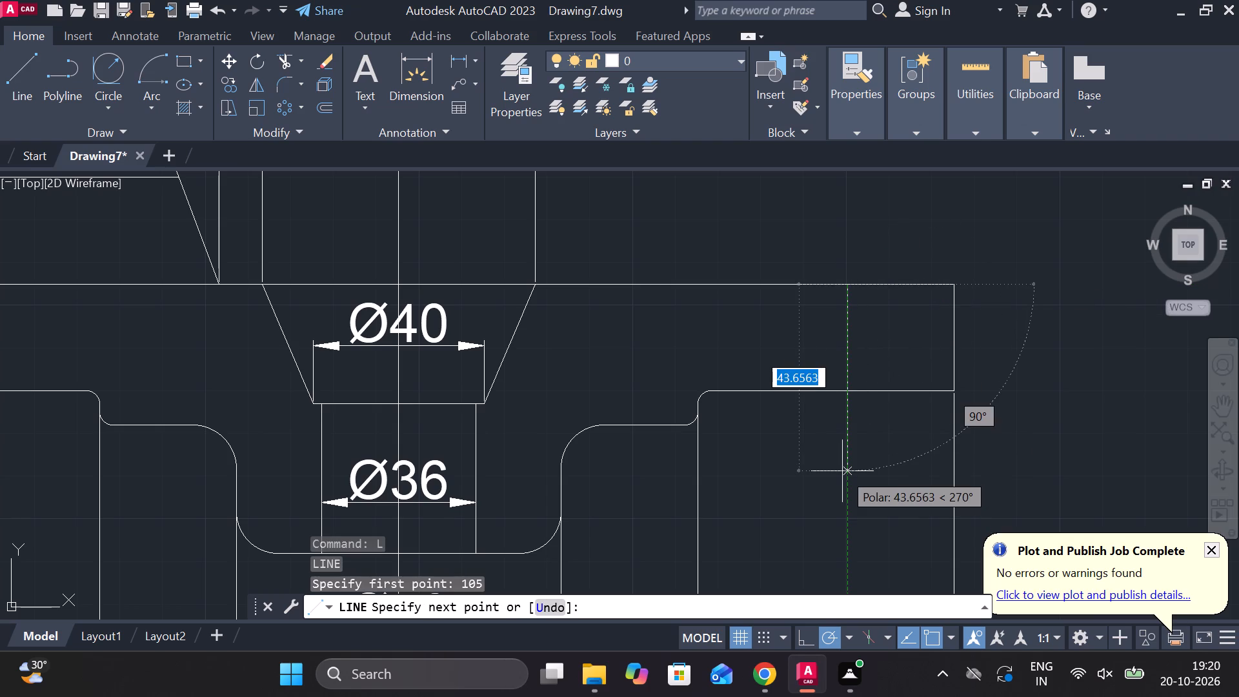
pyautogui.scroll(-1, 842, 471)
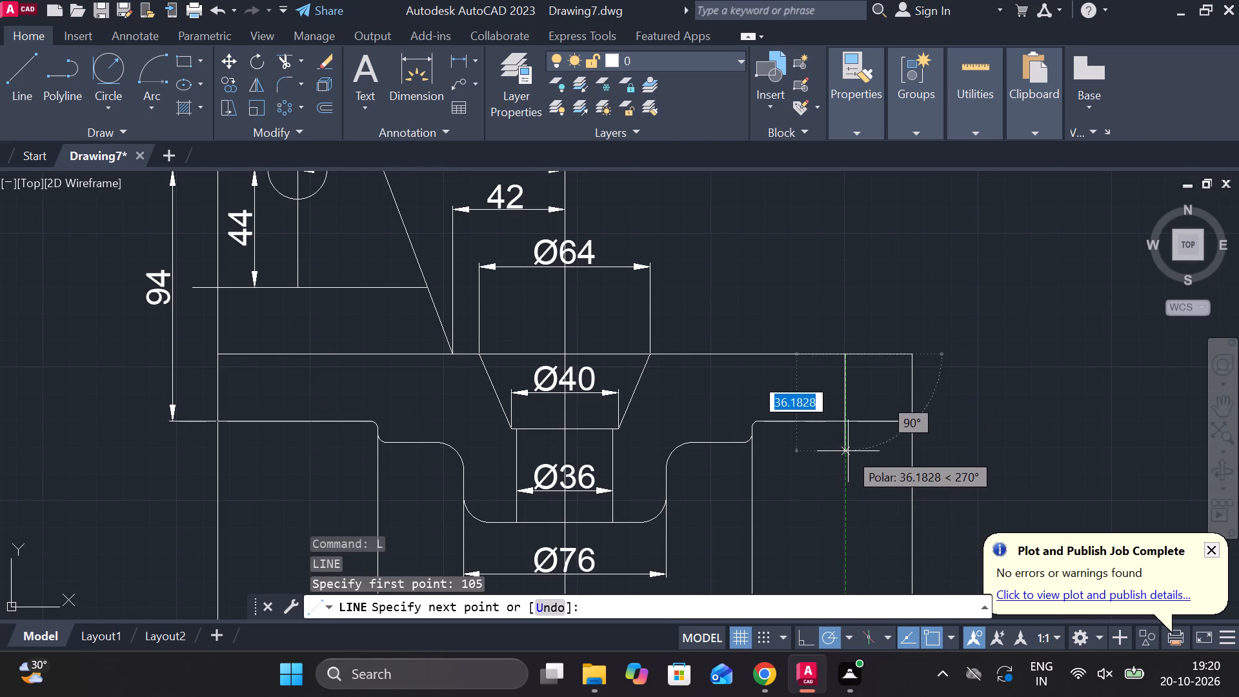
pyautogui.scroll(2, 845, 429)
pyautogui.click(845, 447)
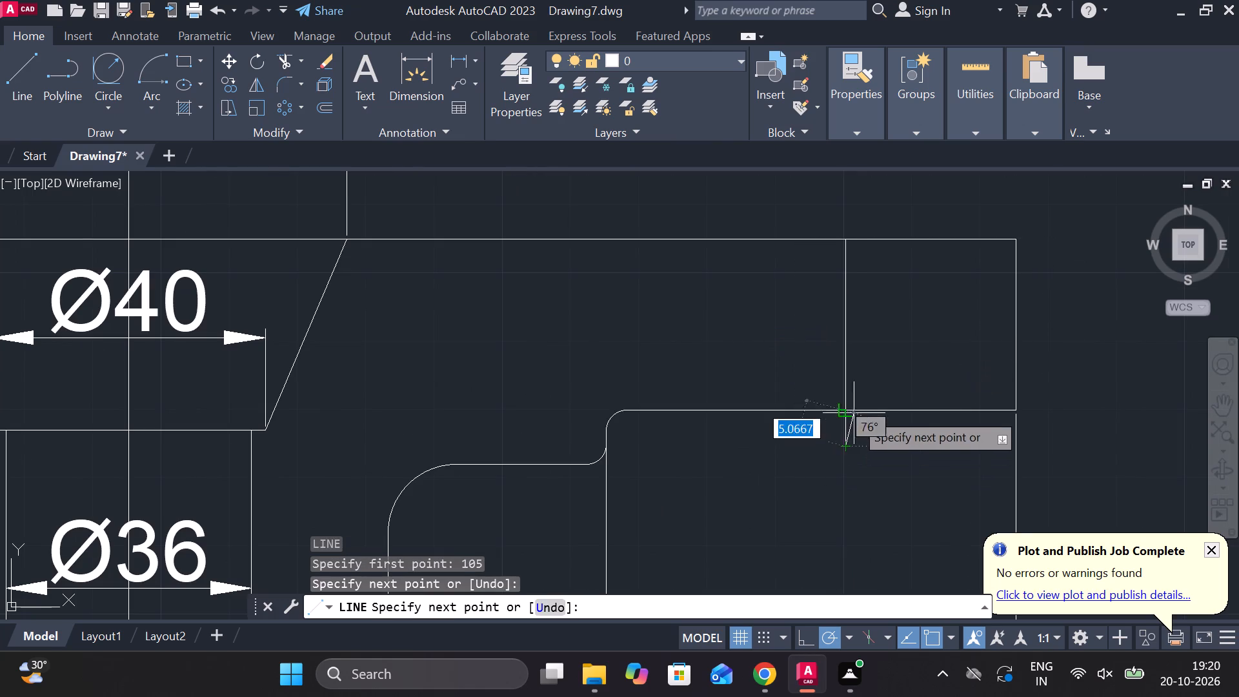
pyautogui.press('Escape')
# Lengthen the upper end of the flange's new vertical line so it extends above the base's top edge.
pyautogui.moveTo(863, 378); pyautogui.dragTo(868, 463, button='middle')
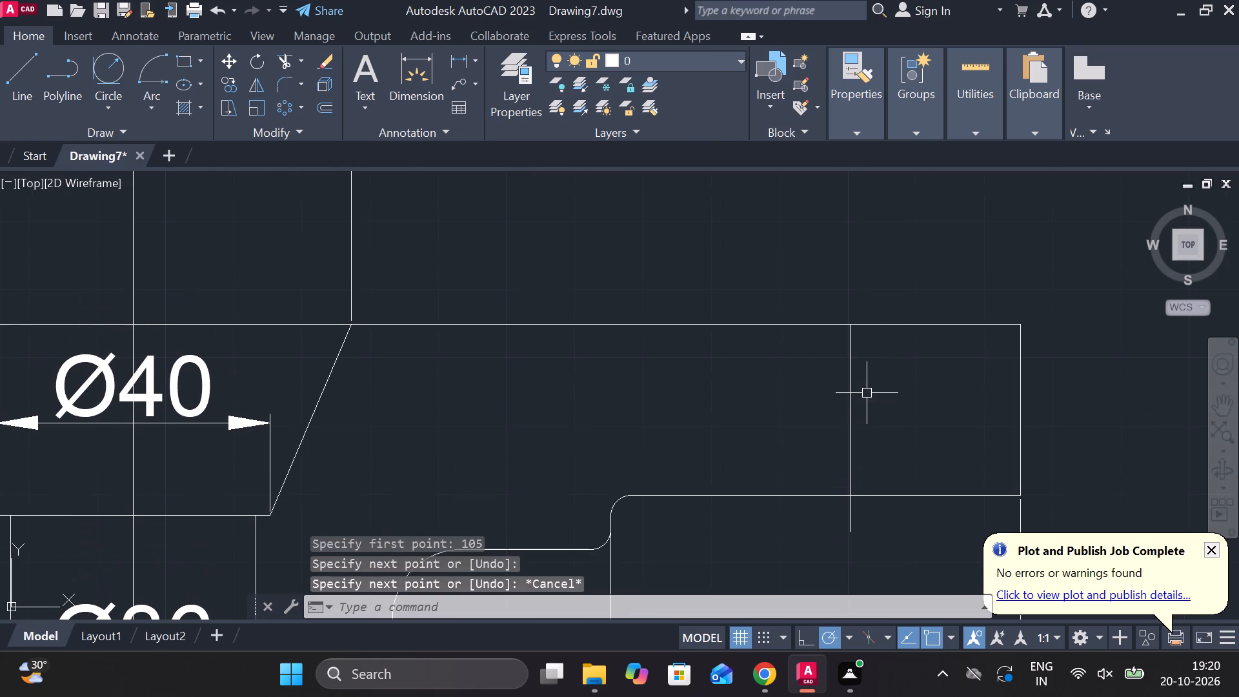
pyautogui.click(853, 360)
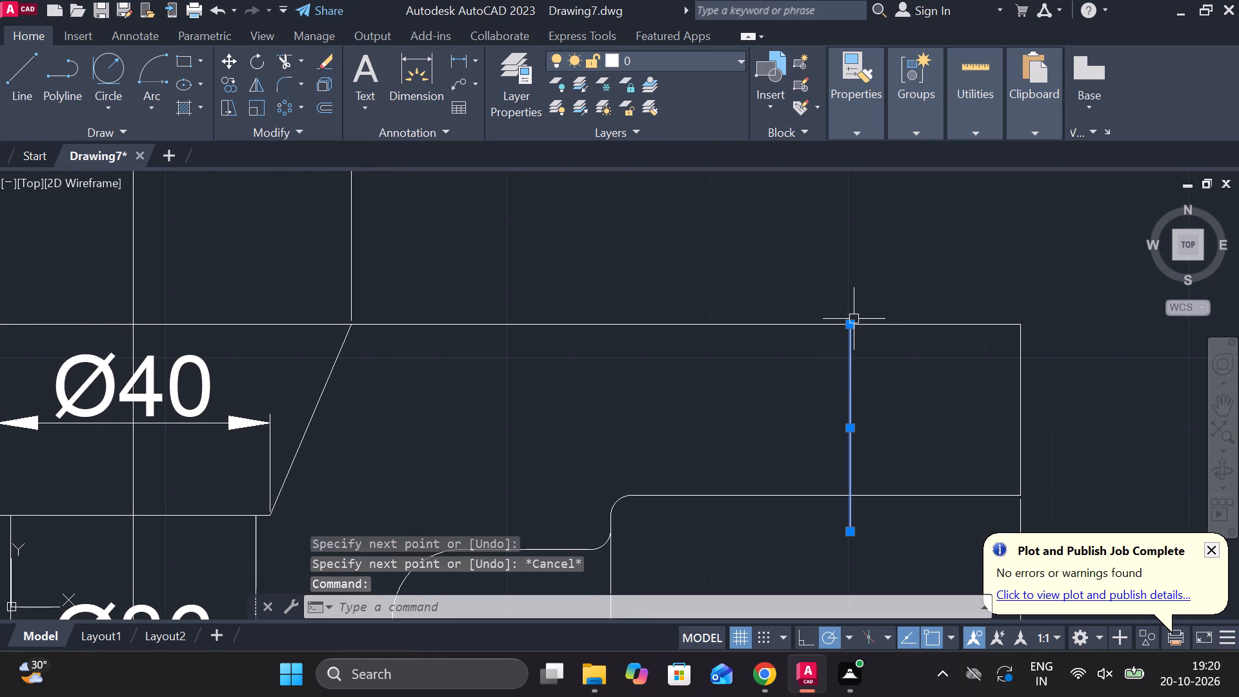
pyautogui.click(890, 381)
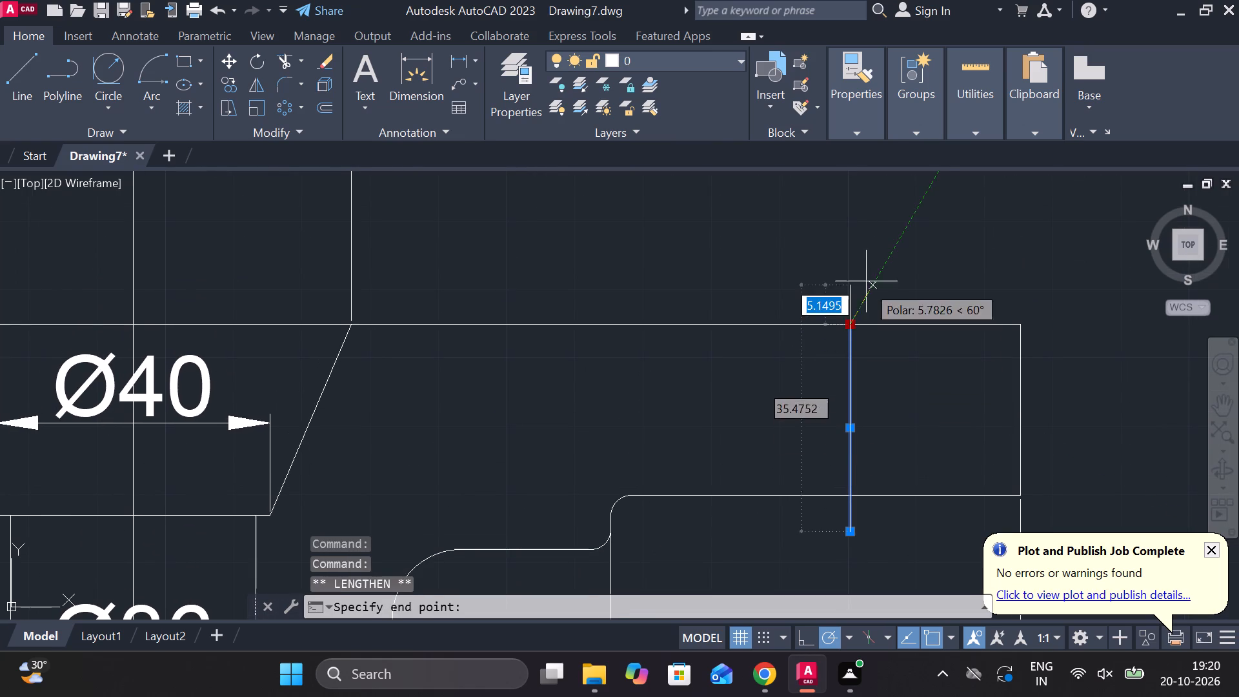
pyautogui.click(860, 265)
pyautogui.press('Escape')
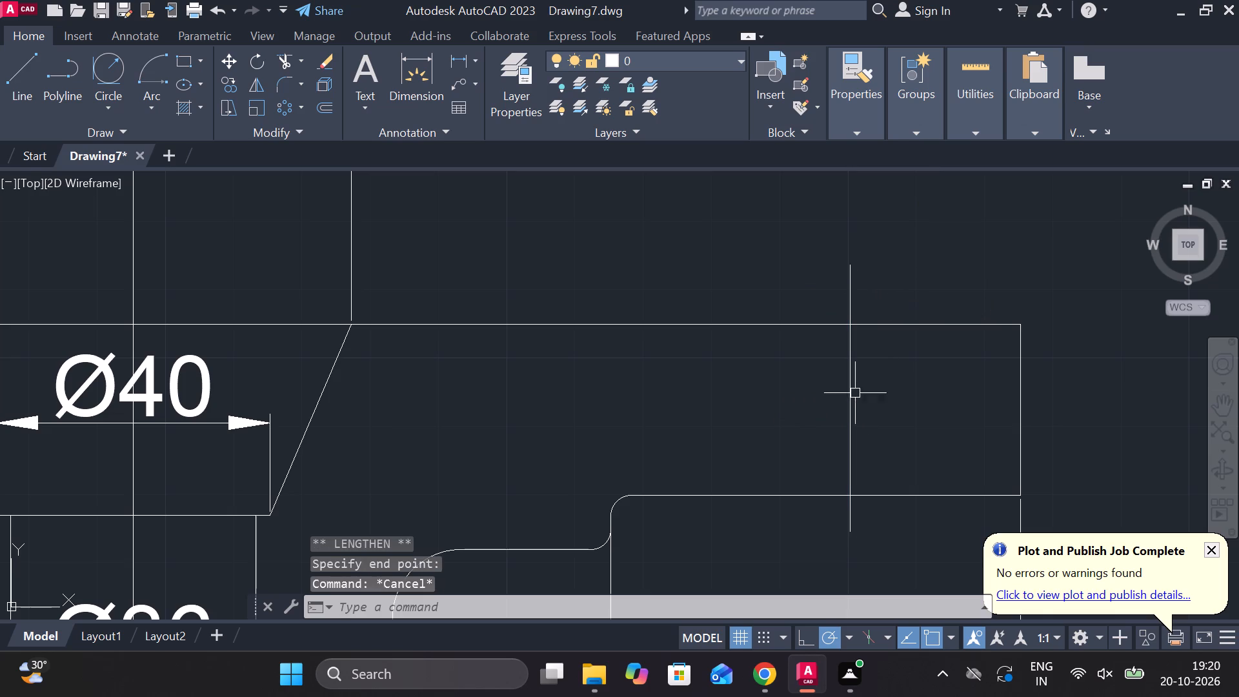
# Offset the right flange's vertical centre line by 10 to each side to form the hole edges.
pyautogui.click(851, 384)
pyautogui.press('o')
pyautogui.press('Return')
pyautogui.press('Return')
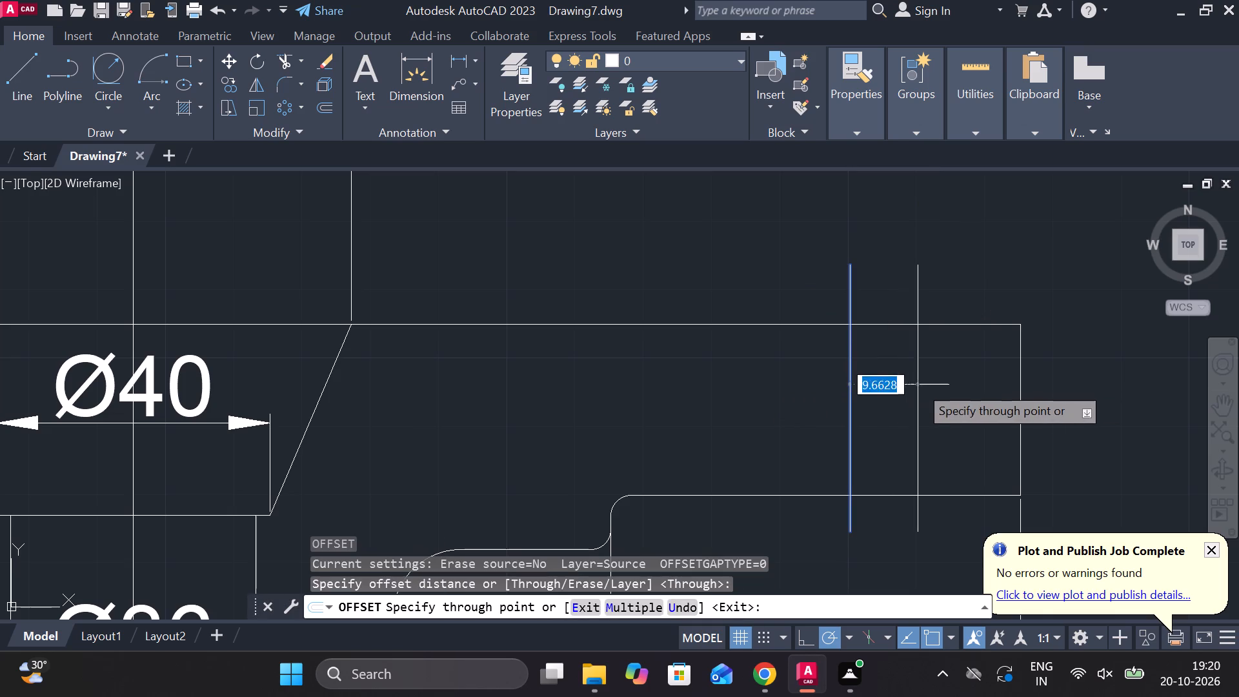
pyautogui.write('10')
pyautogui.press('Return')
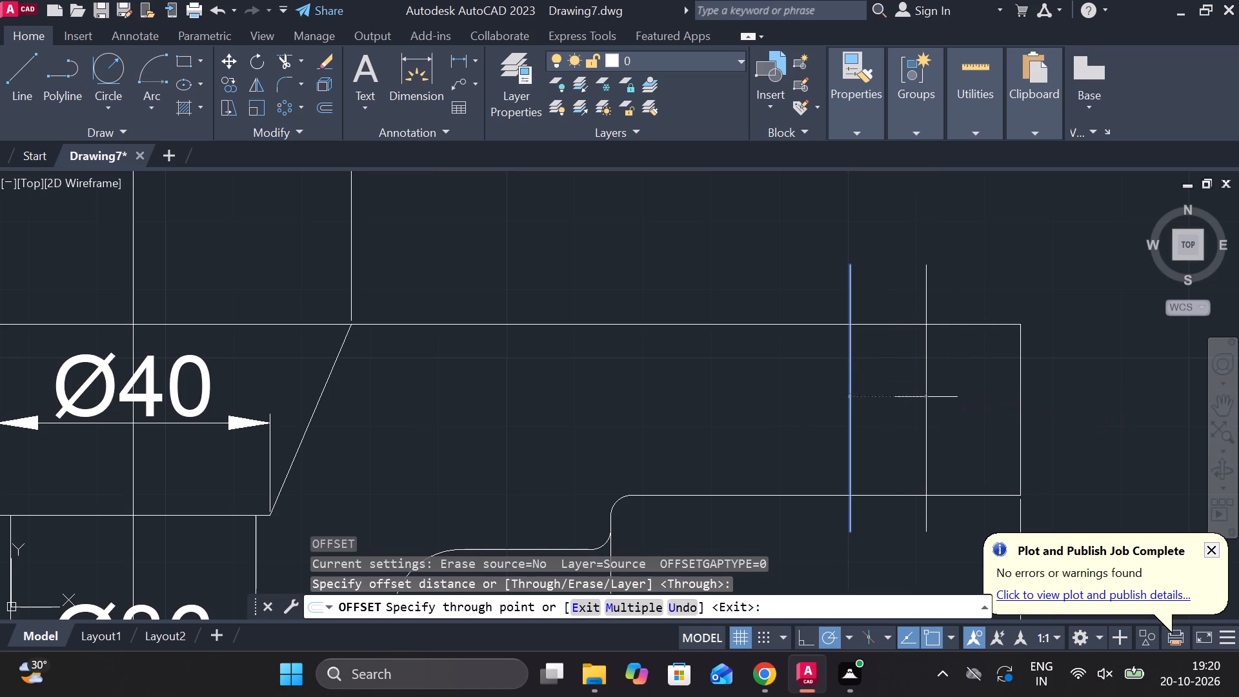
pyautogui.click(850, 401)
pyautogui.write('10')
pyautogui.press('Return')
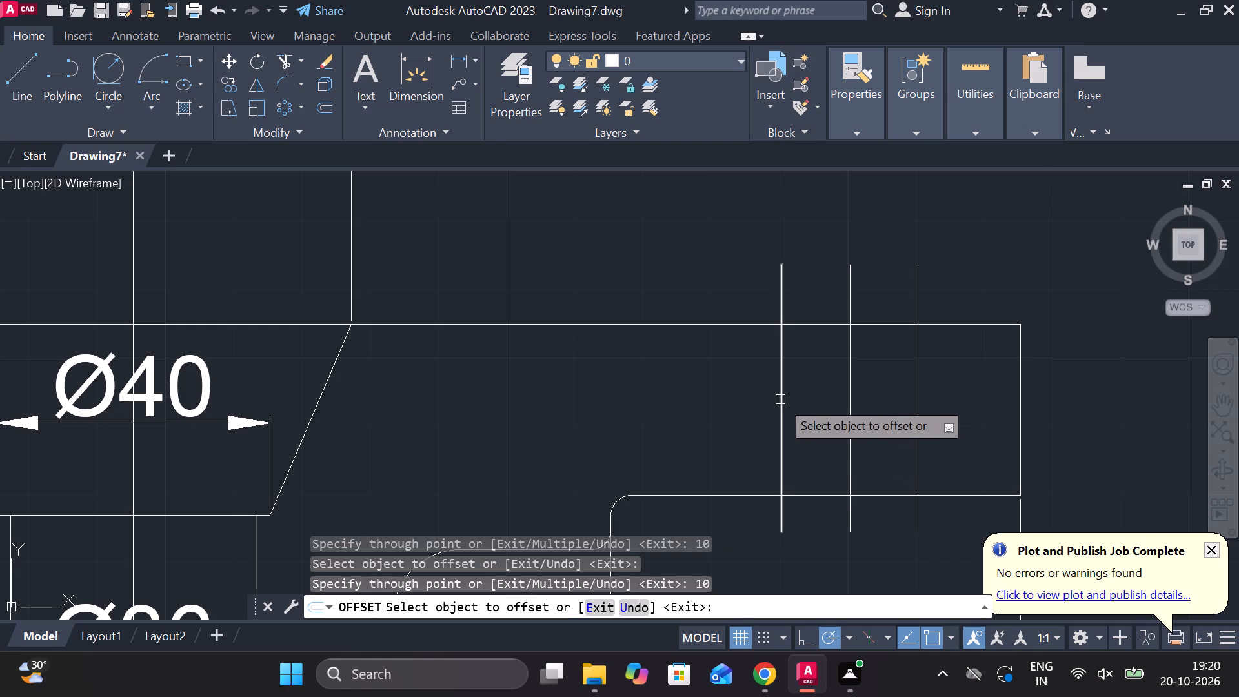
# Offset both bolt hole edge lines in the right flange inward by 1 towards the hole's centre line.
pyautogui.click(780, 399)
pyautogui.write('1C')
pyautogui.press('space')
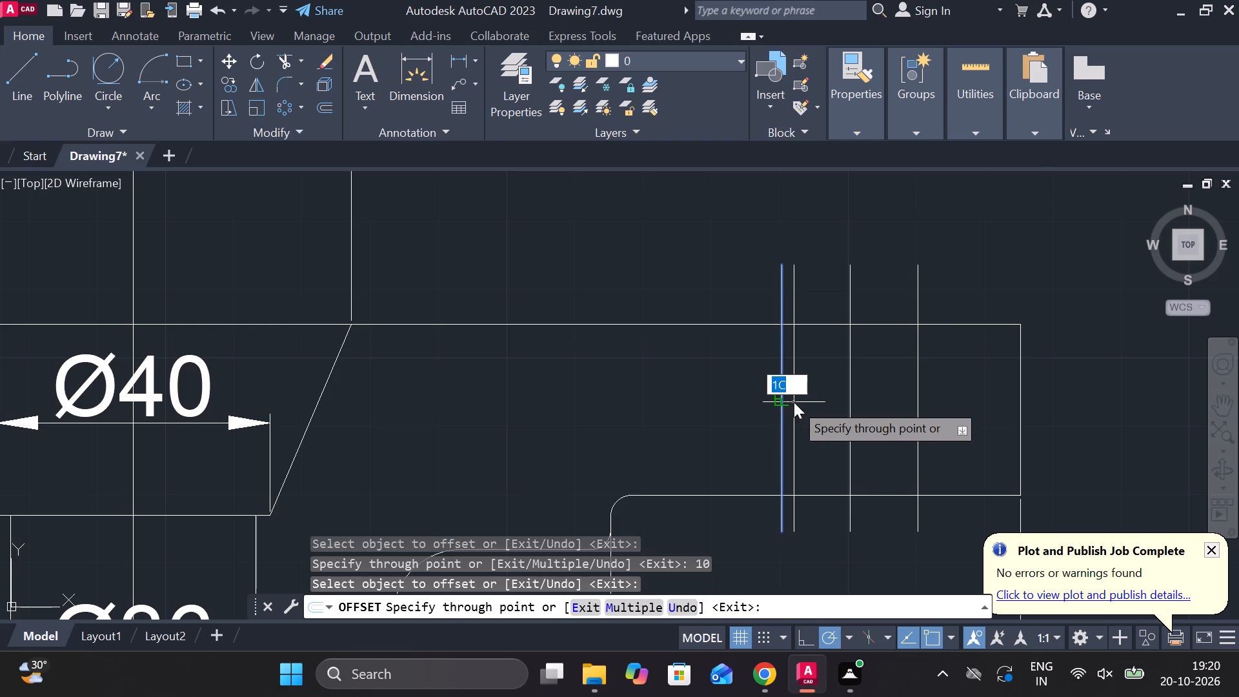
pyautogui.press('BackSpace')
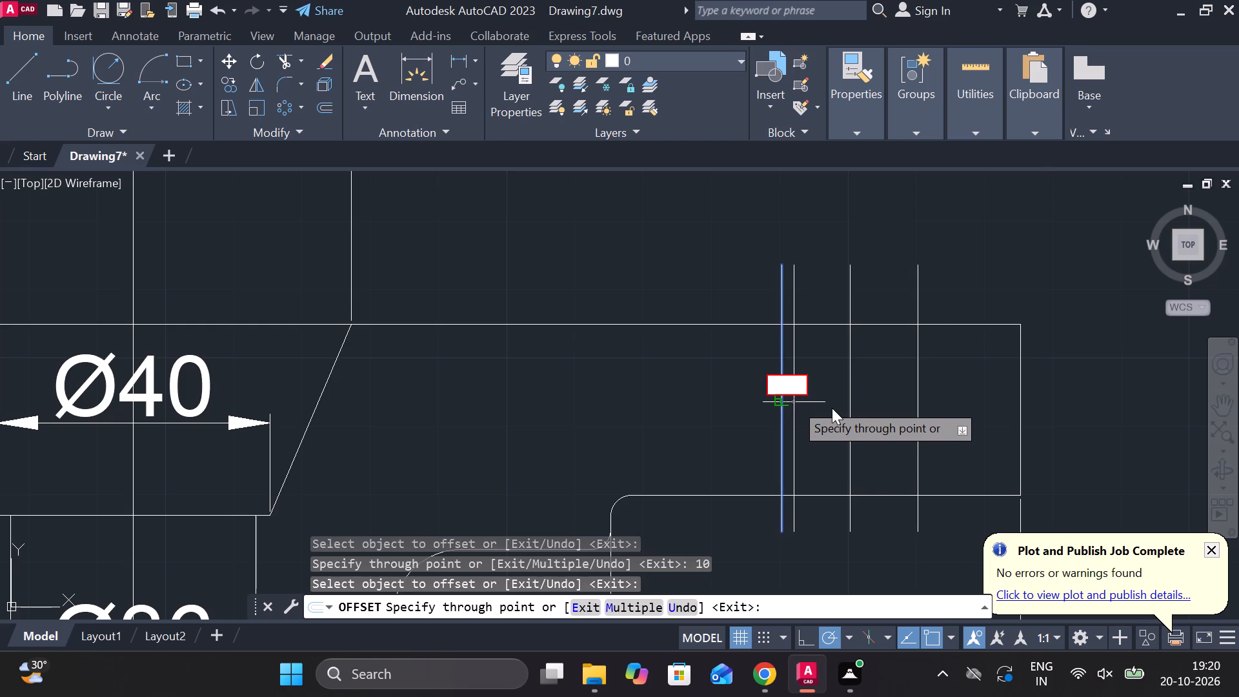
pyautogui.write('1')
pyautogui.press('space')
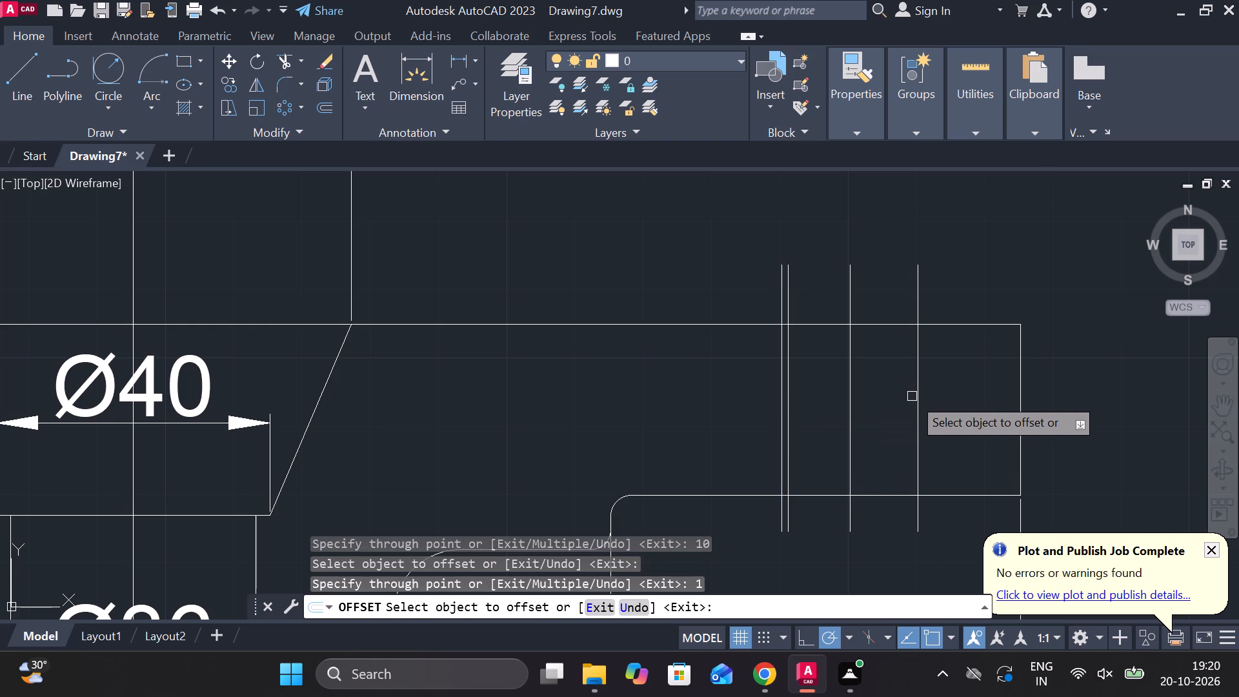
pyautogui.click(914, 394)
pyautogui.write('1')
pyautogui.press('space')
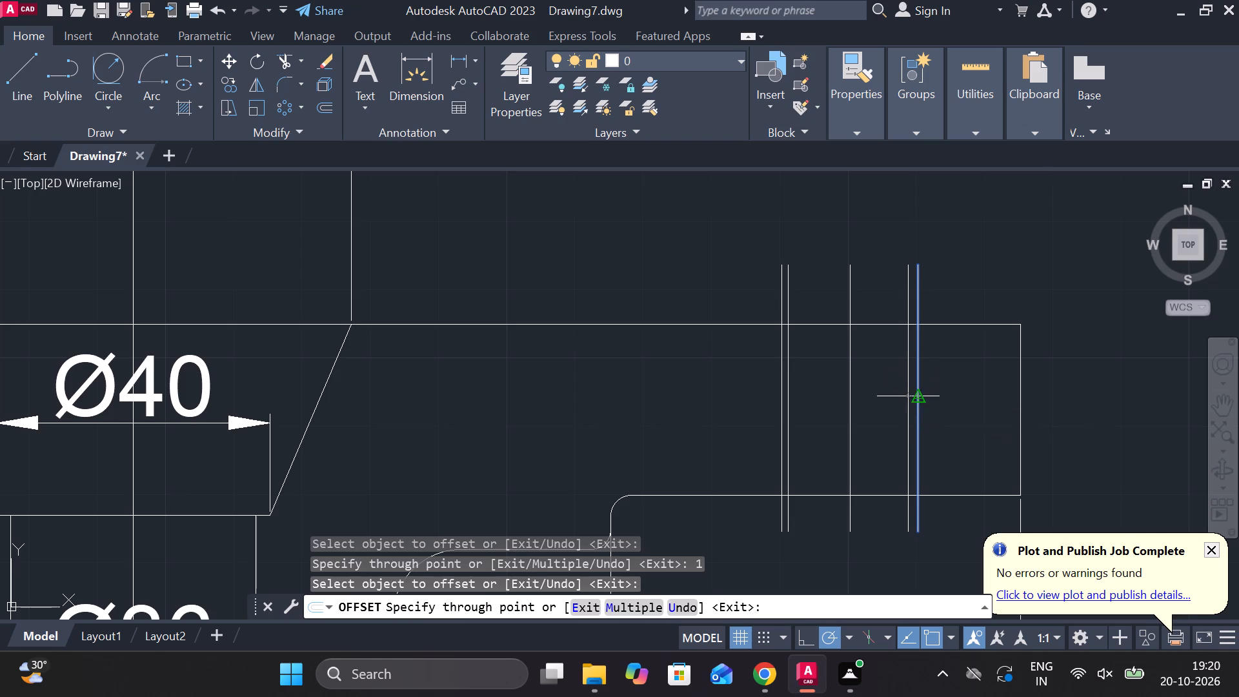
pyautogui.press('Escape')
# Trim the four hole edge lines where they run above the flange's top edge and below its bottom edge.
pyautogui.write('TR')
pyautogui.press('space')
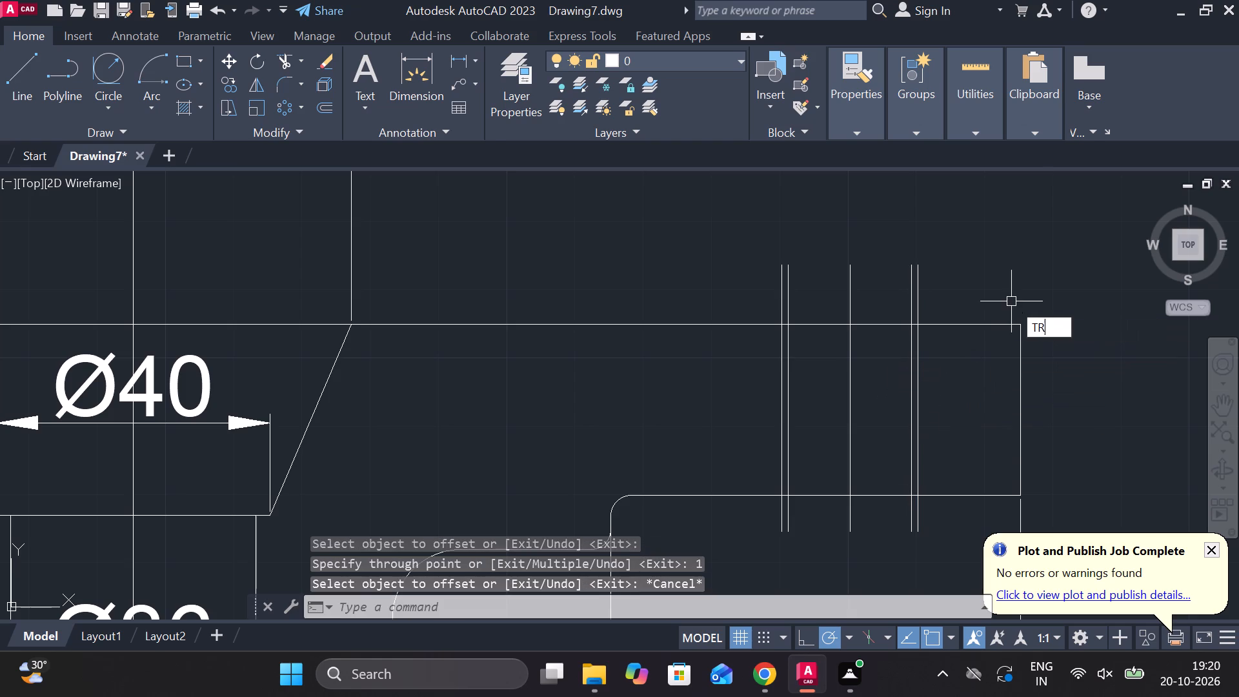
pyautogui.moveTo(987, 299); pyautogui.dragTo(899, 301)
pyautogui.moveTo(812, 305); pyautogui.dragTo(788, 301)
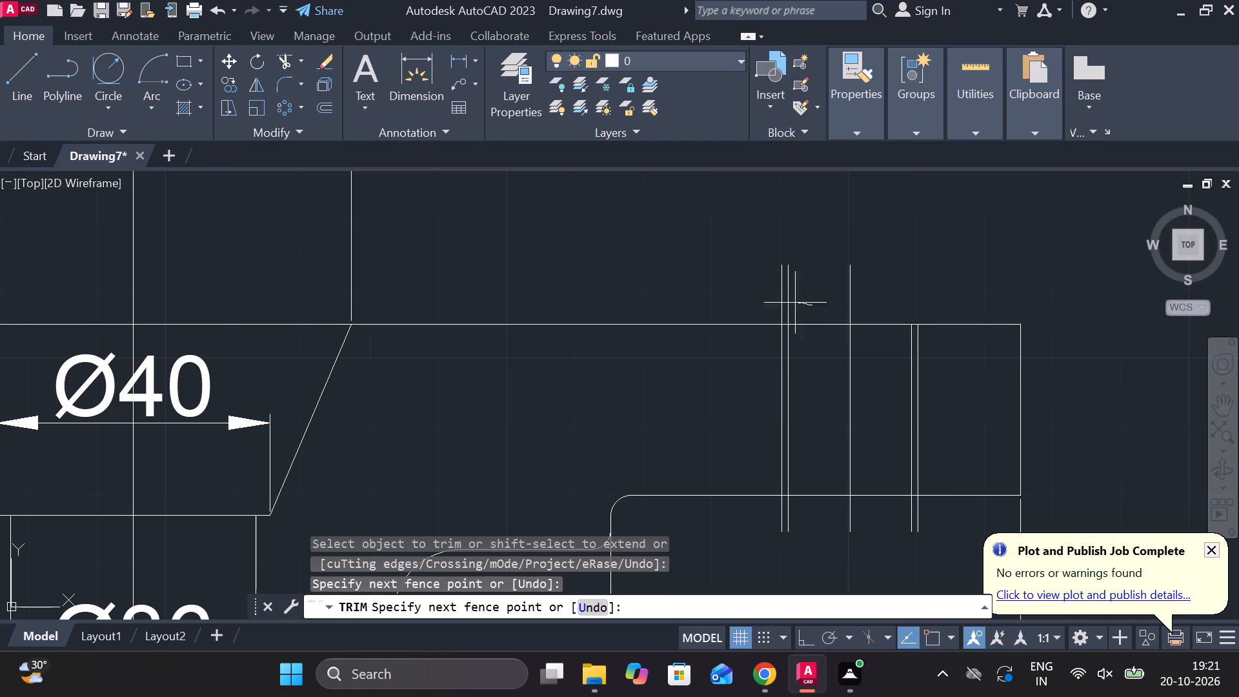
pyautogui.moveTo(788, 301); pyautogui.dragTo(711, 266)
pyautogui.moveTo(931, 516); pyautogui.dragTo(893, 512)
pyautogui.moveTo(809, 514); pyautogui.dragTo(772, 514)
pyautogui.press('Escape')
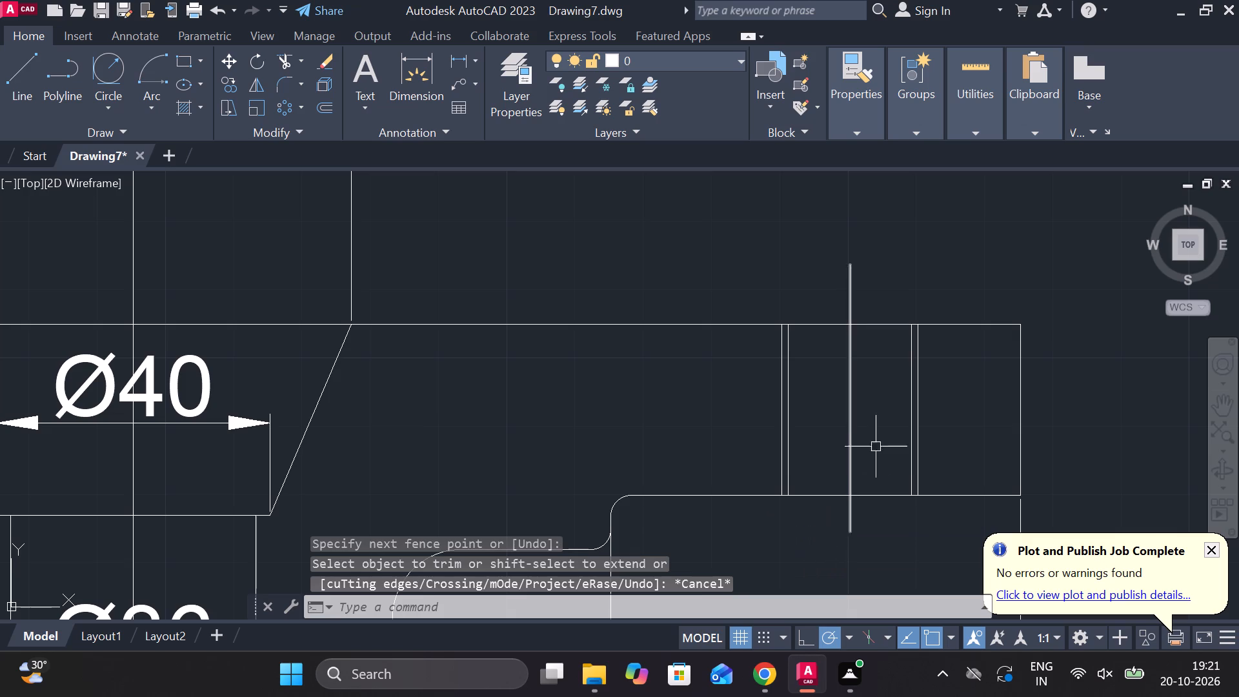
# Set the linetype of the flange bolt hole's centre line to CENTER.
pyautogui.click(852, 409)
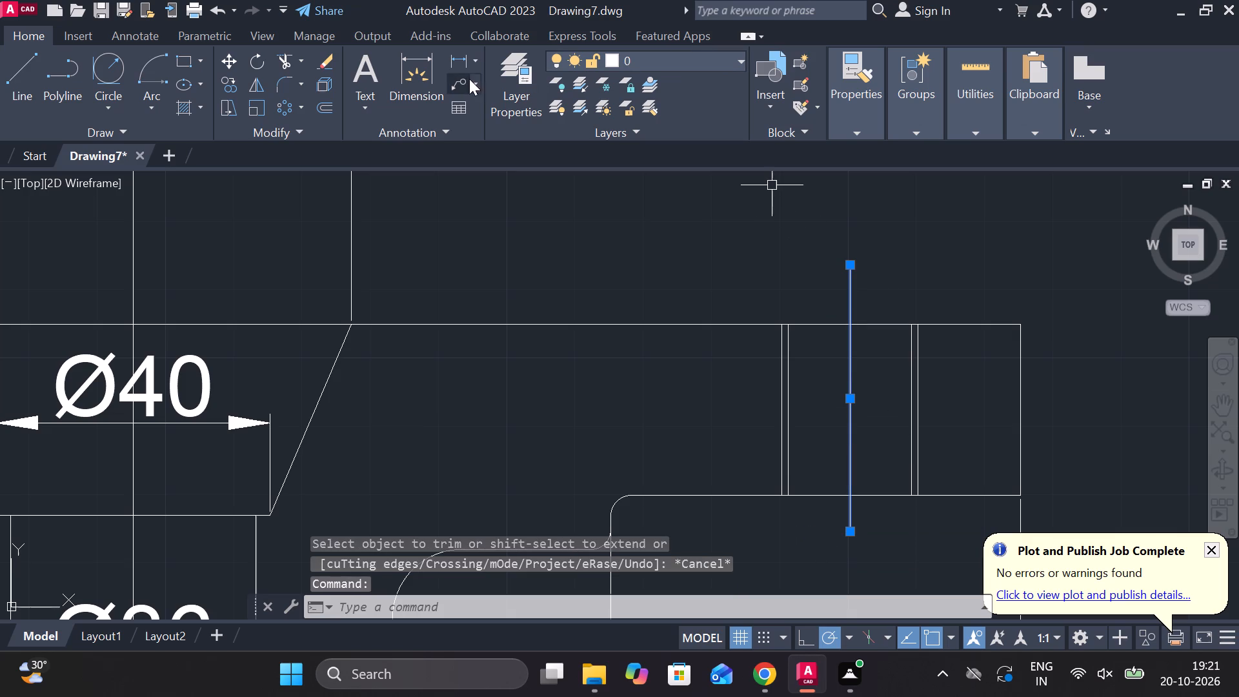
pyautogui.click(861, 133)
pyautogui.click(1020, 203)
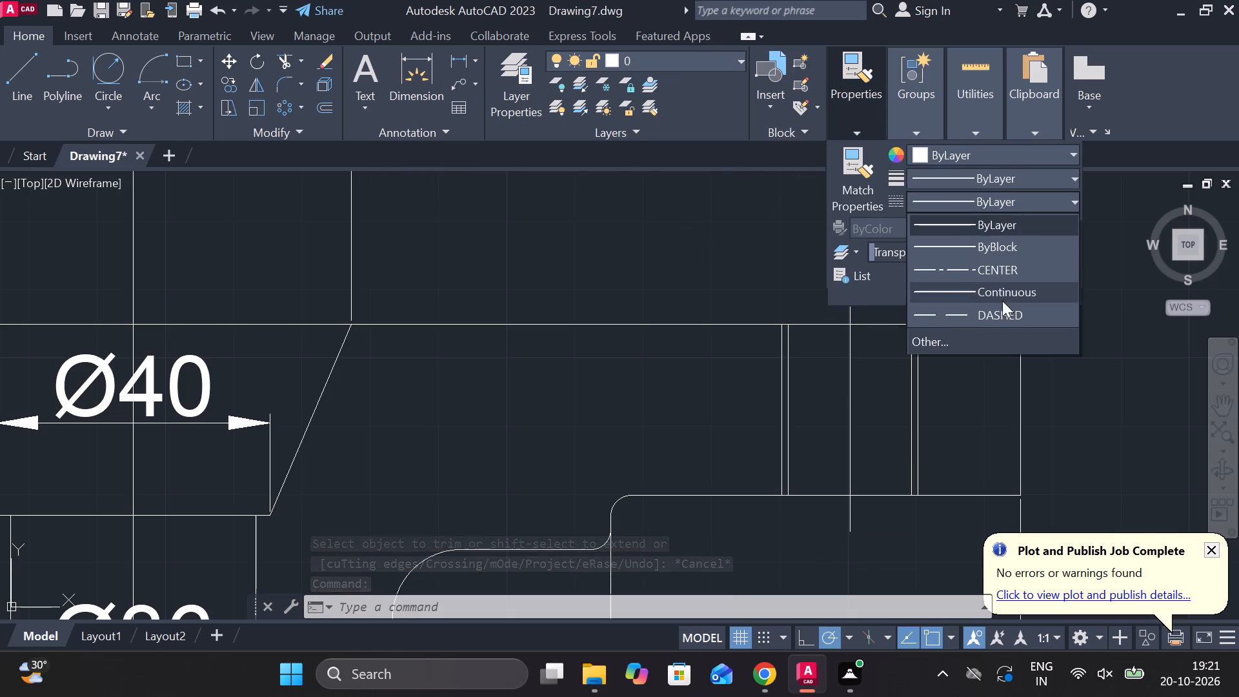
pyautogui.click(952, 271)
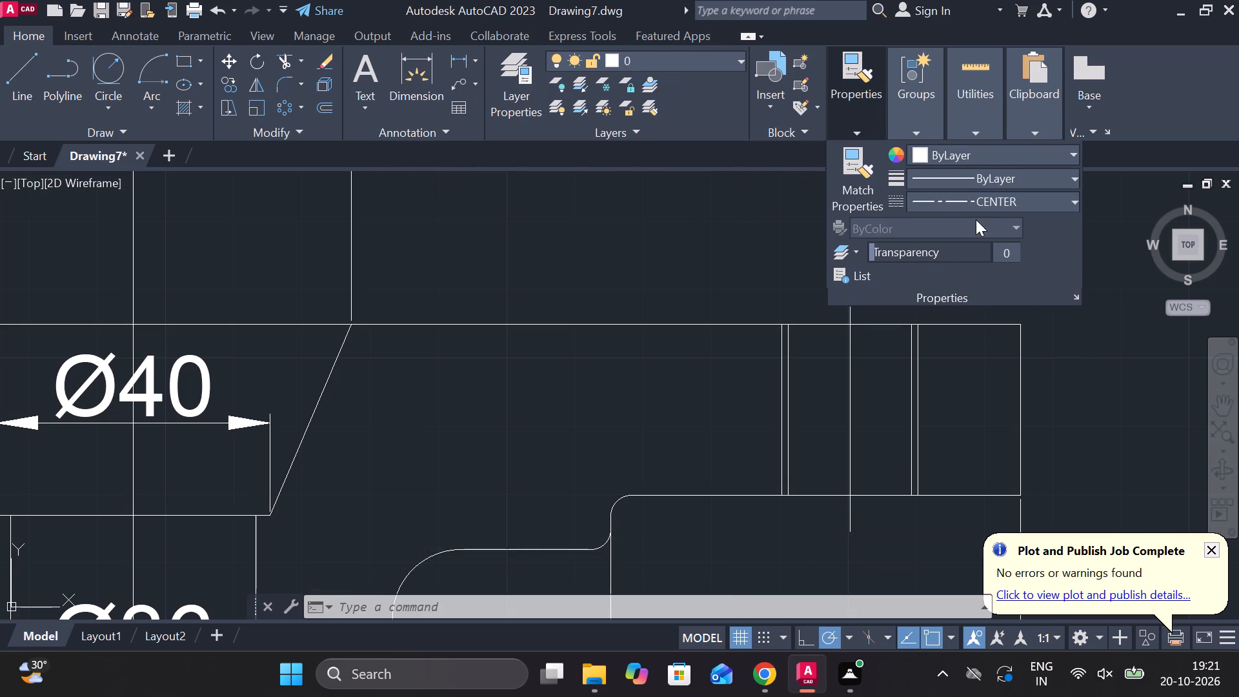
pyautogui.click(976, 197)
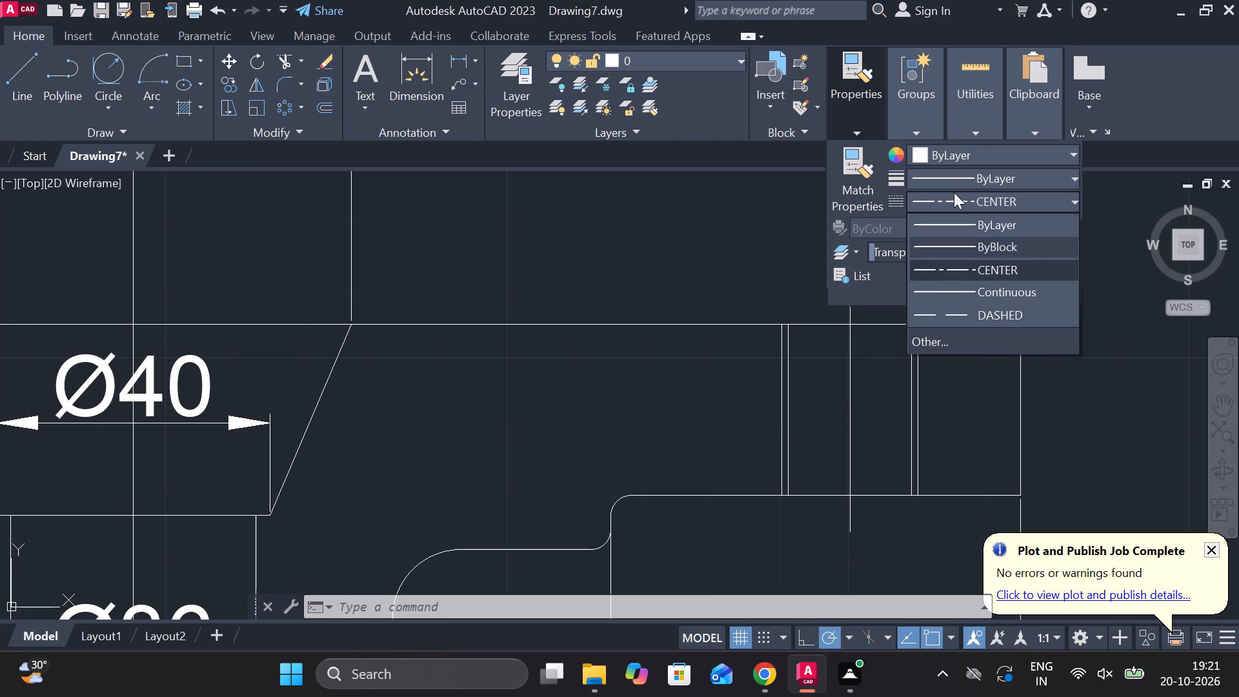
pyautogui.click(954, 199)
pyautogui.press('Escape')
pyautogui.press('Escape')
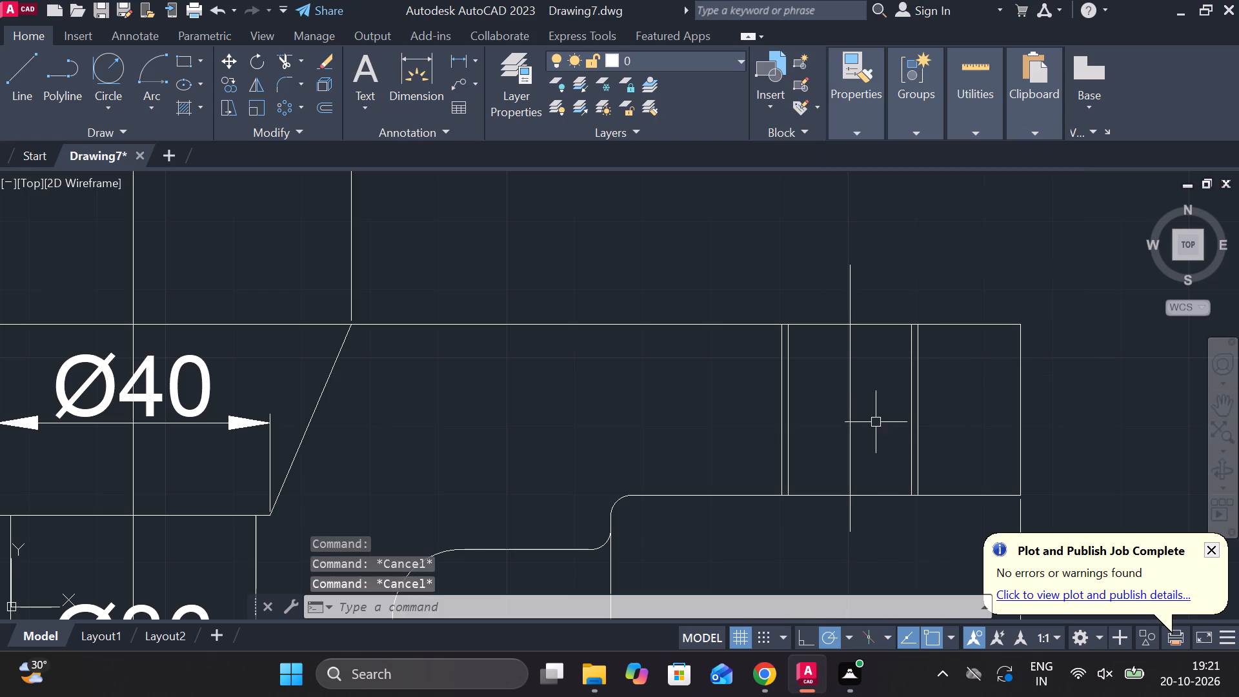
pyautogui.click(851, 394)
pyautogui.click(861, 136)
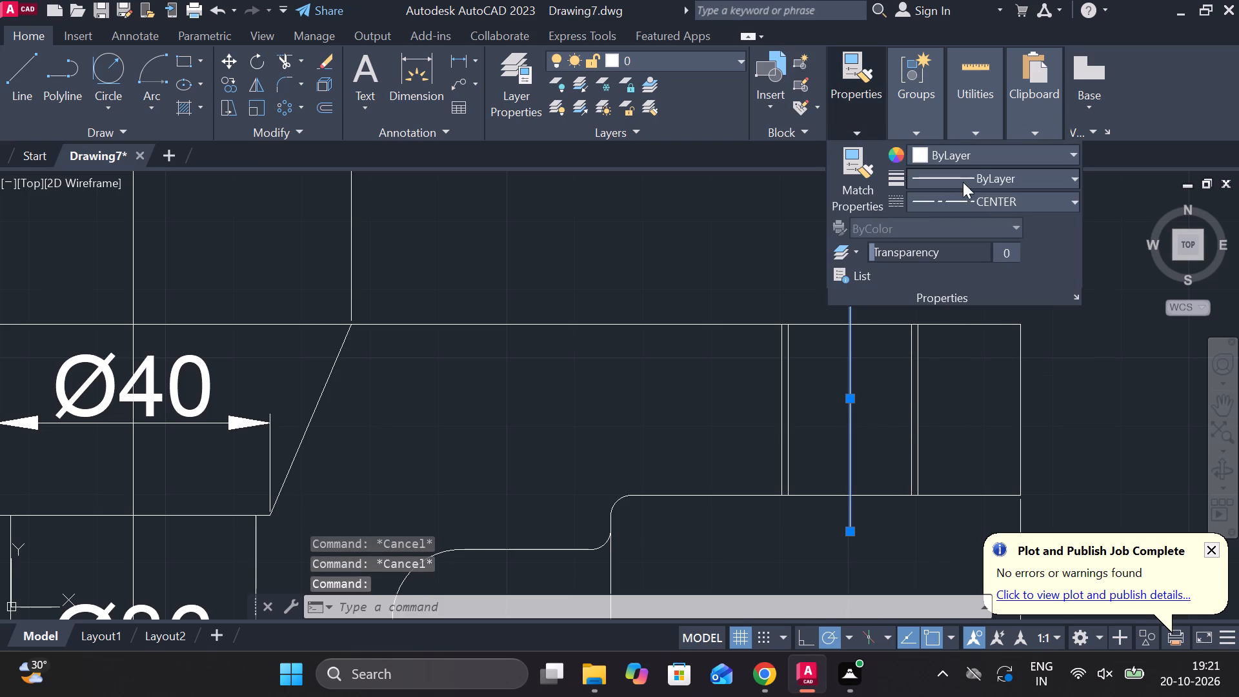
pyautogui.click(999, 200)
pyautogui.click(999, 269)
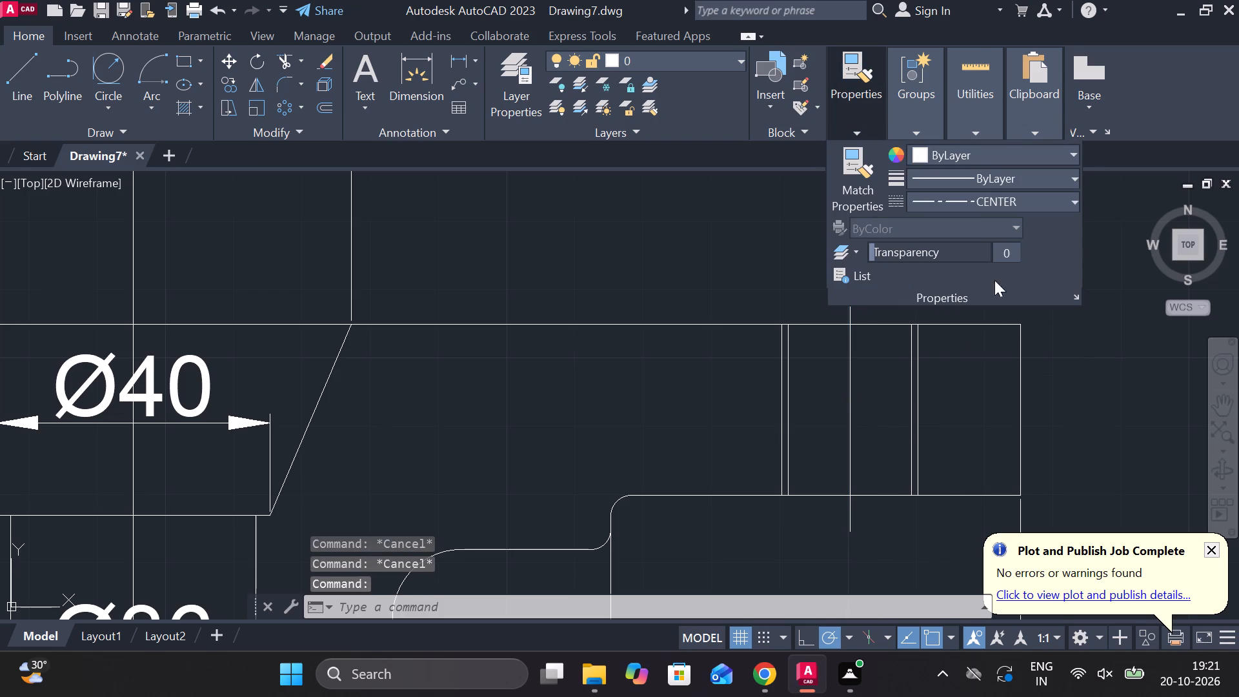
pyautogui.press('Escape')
# Change the linetype of the flange bolt hole's centre line to DASHED.
pyautogui.scroll(2, 876, 386)
pyautogui.scroll(-3, 876, 403)
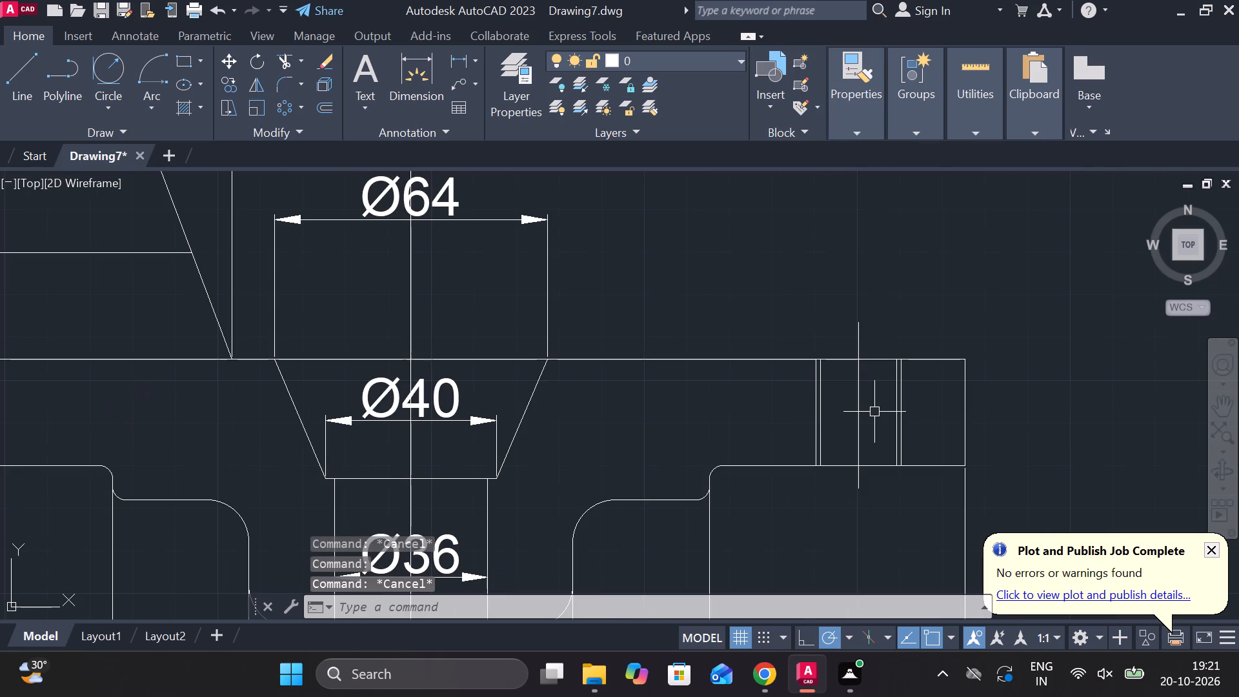
pyautogui.click(863, 408)
pyautogui.click(864, 408)
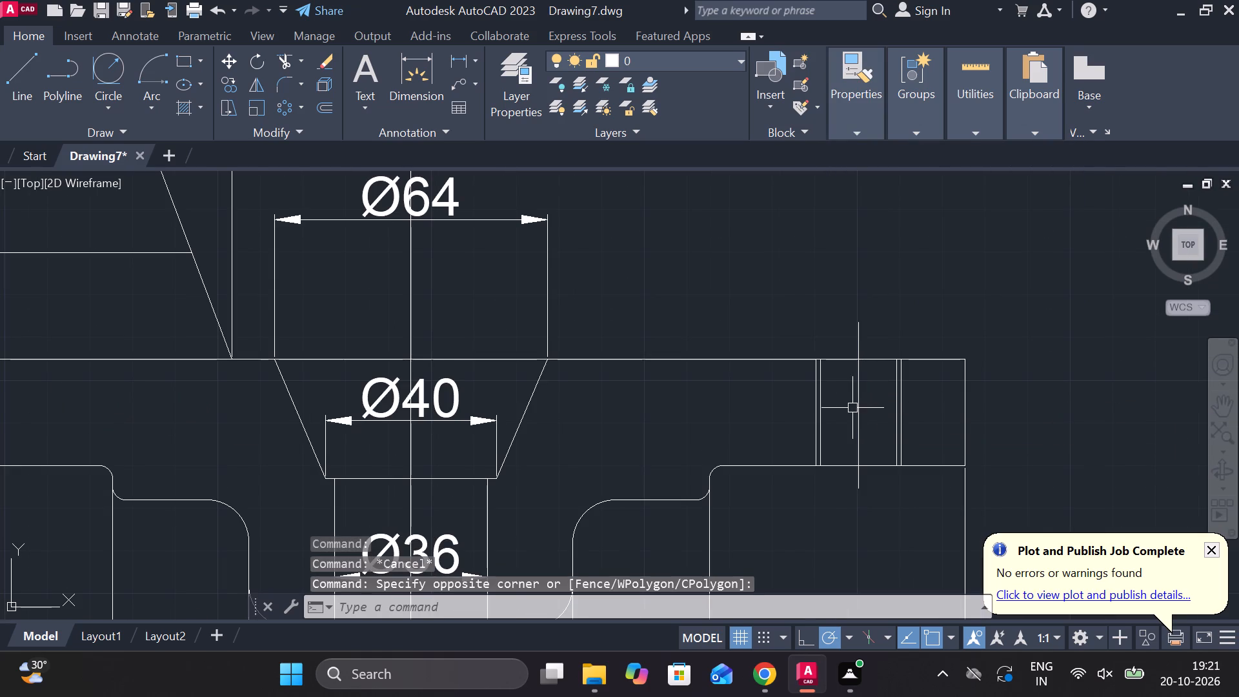
pyautogui.click(856, 401)
pyautogui.click(846, 136)
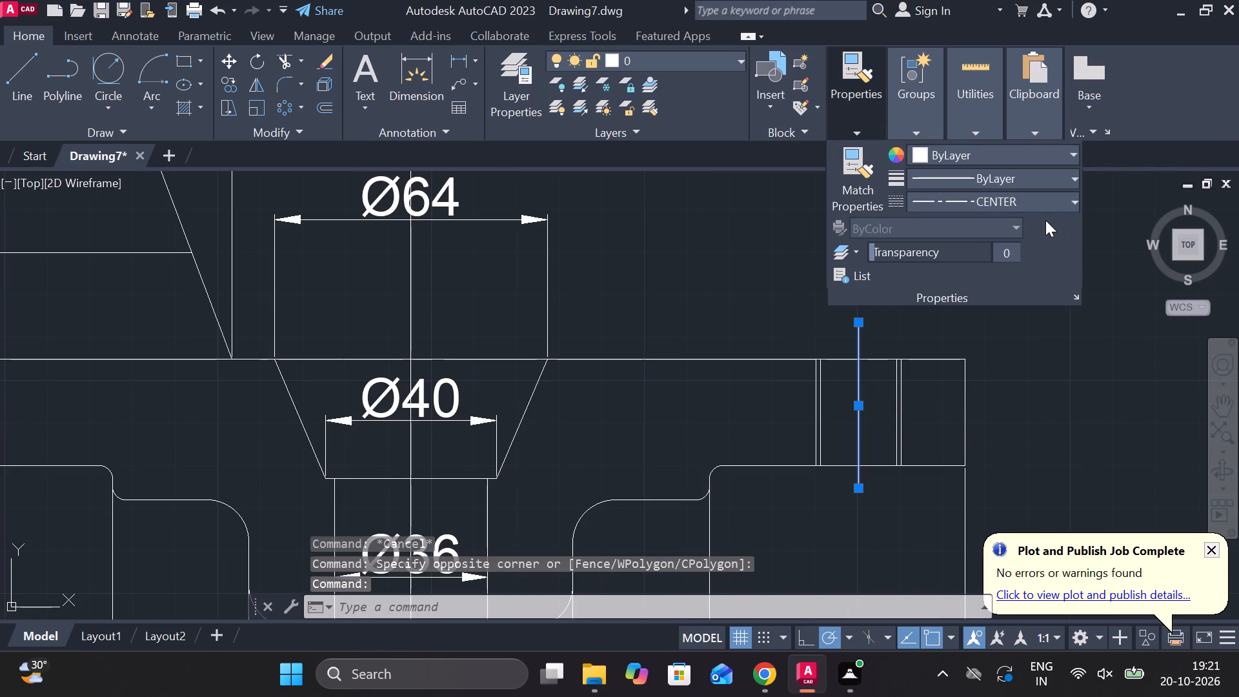
pyautogui.click(1076, 198)
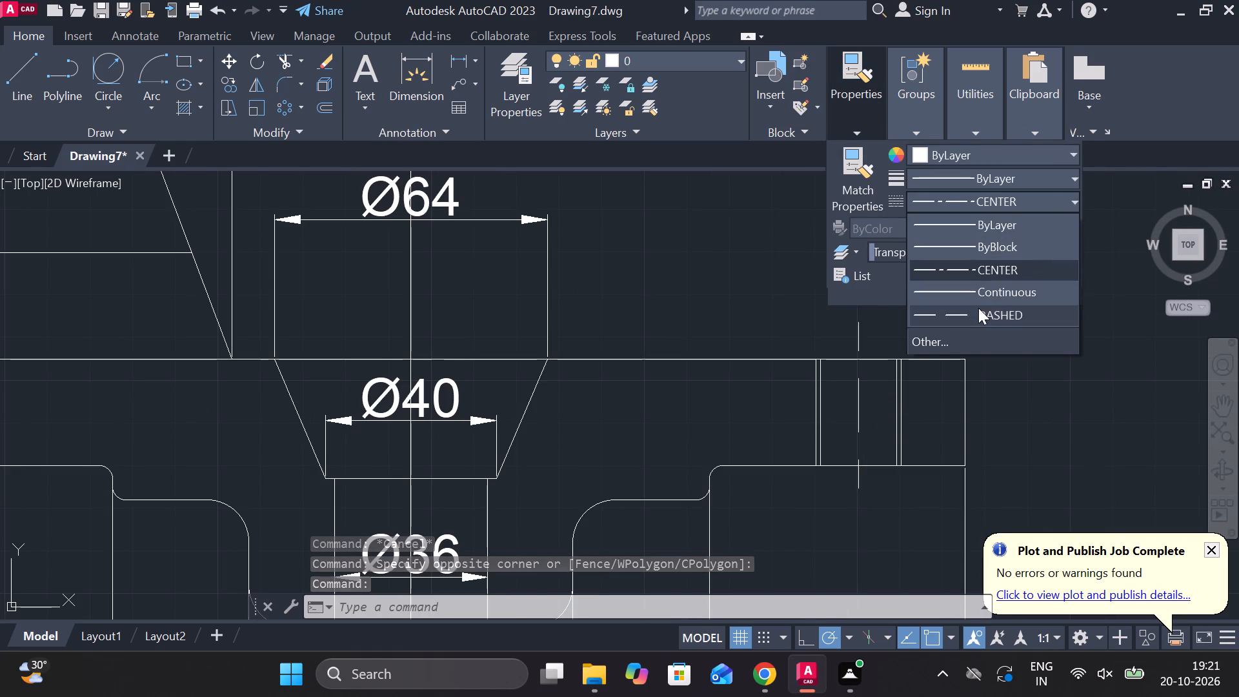
pyautogui.click(978, 308)
pyautogui.press('Escape')
# Add a diameter dimension to the lug's small circle, placed outside the lug's upper left.
pyautogui.scroll(-2, 1019, 385)
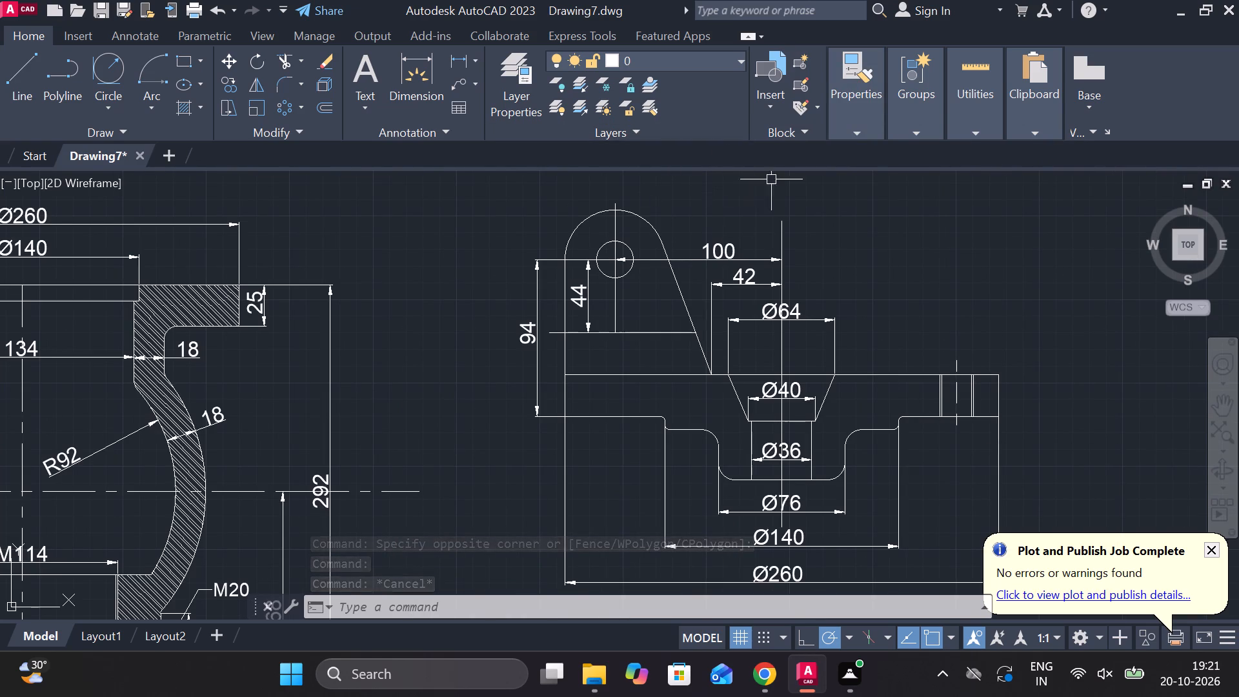
pyautogui.click(481, 57)
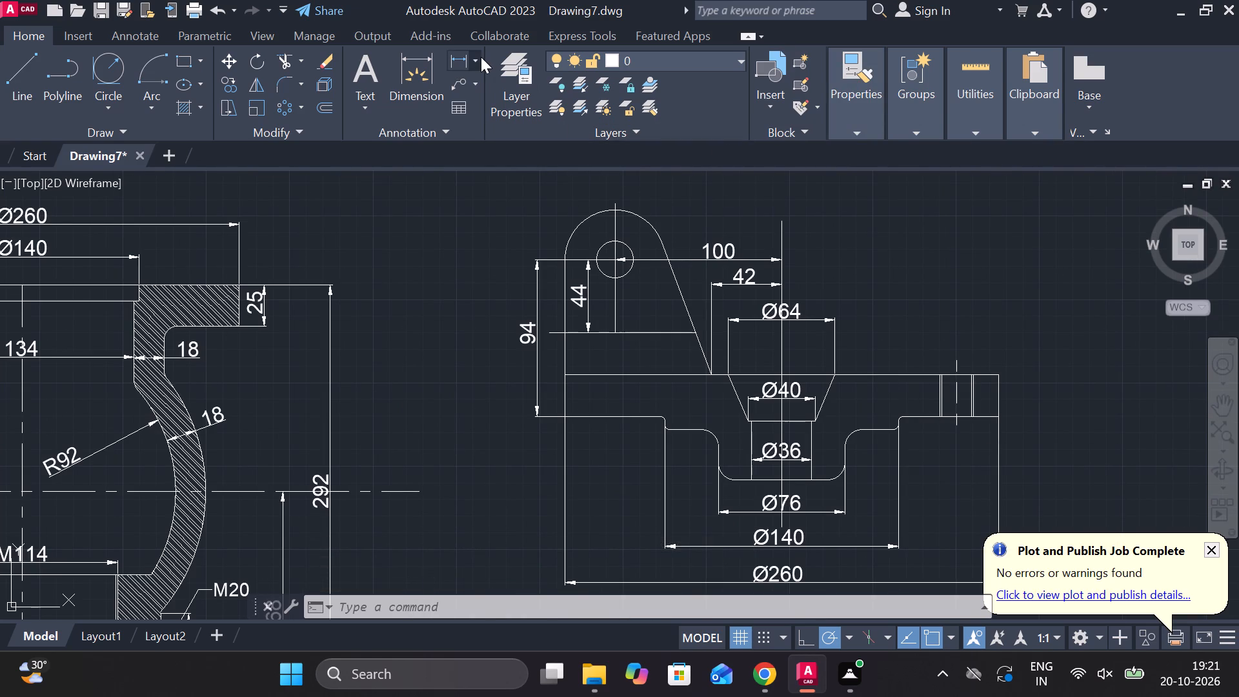
pyautogui.click(499, 283)
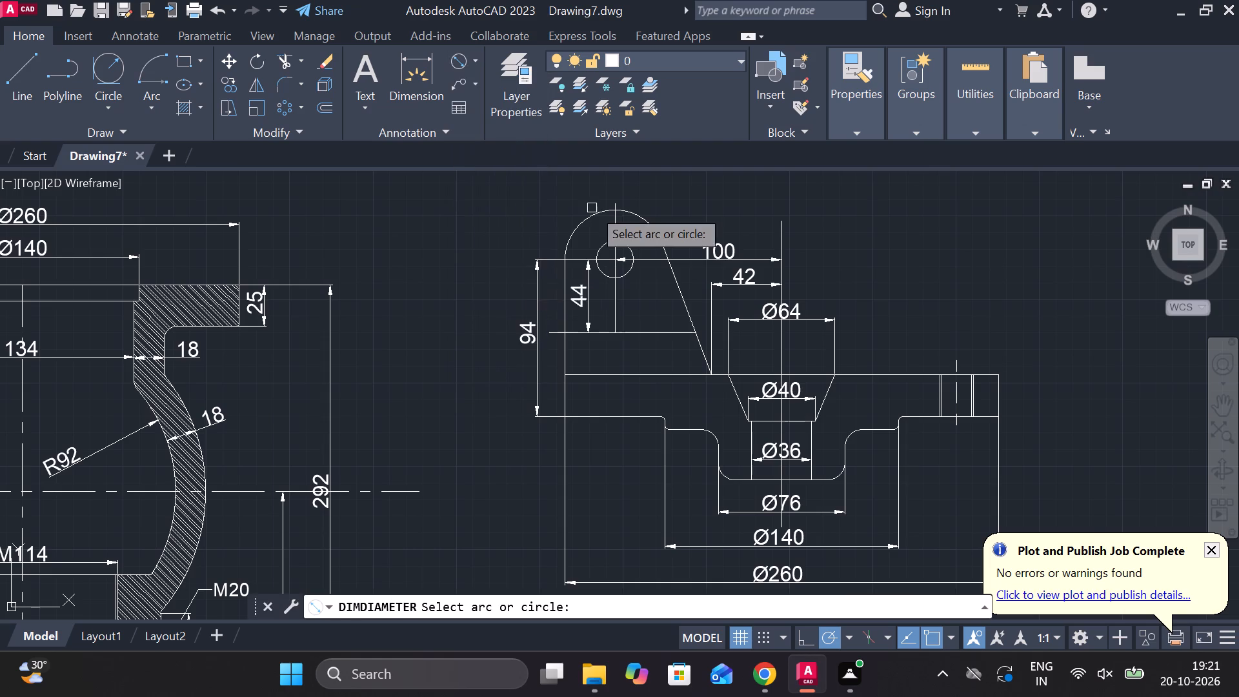
pyautogui.scroll(2, 592, 208)
pyautogui.click(618, 308)
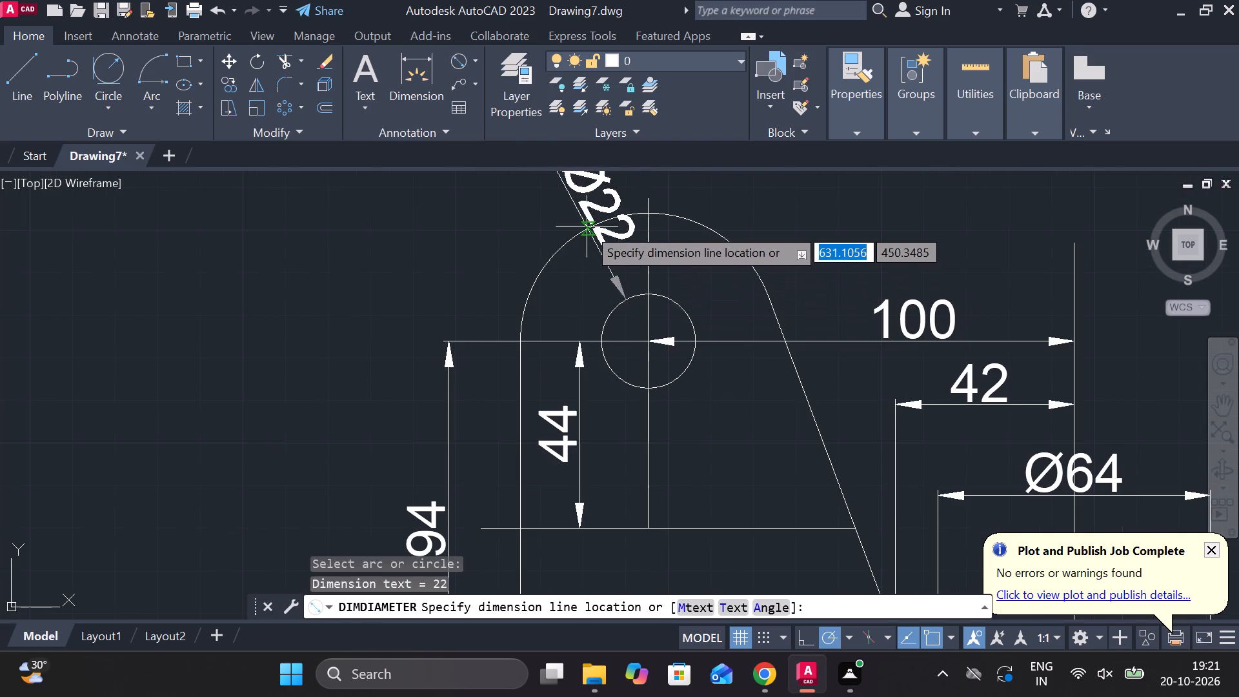
pyautogui.click(498, 205)
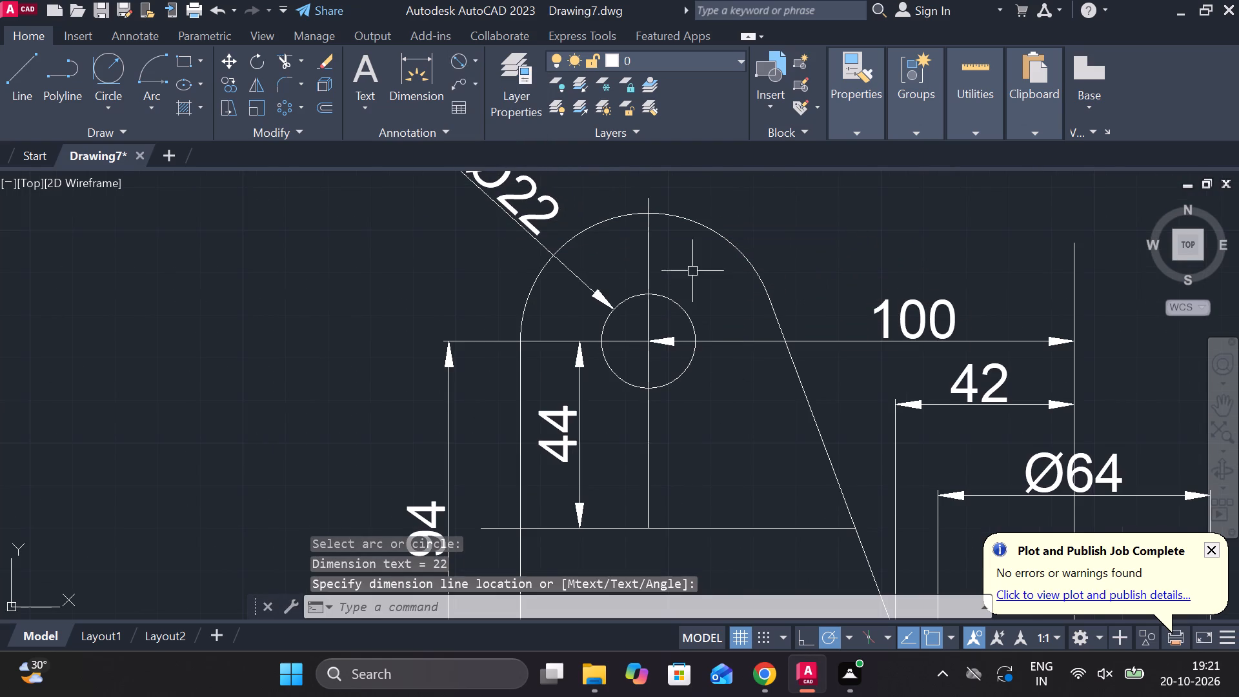
pyautogui.press('v')
pyautogui.press('Escape')
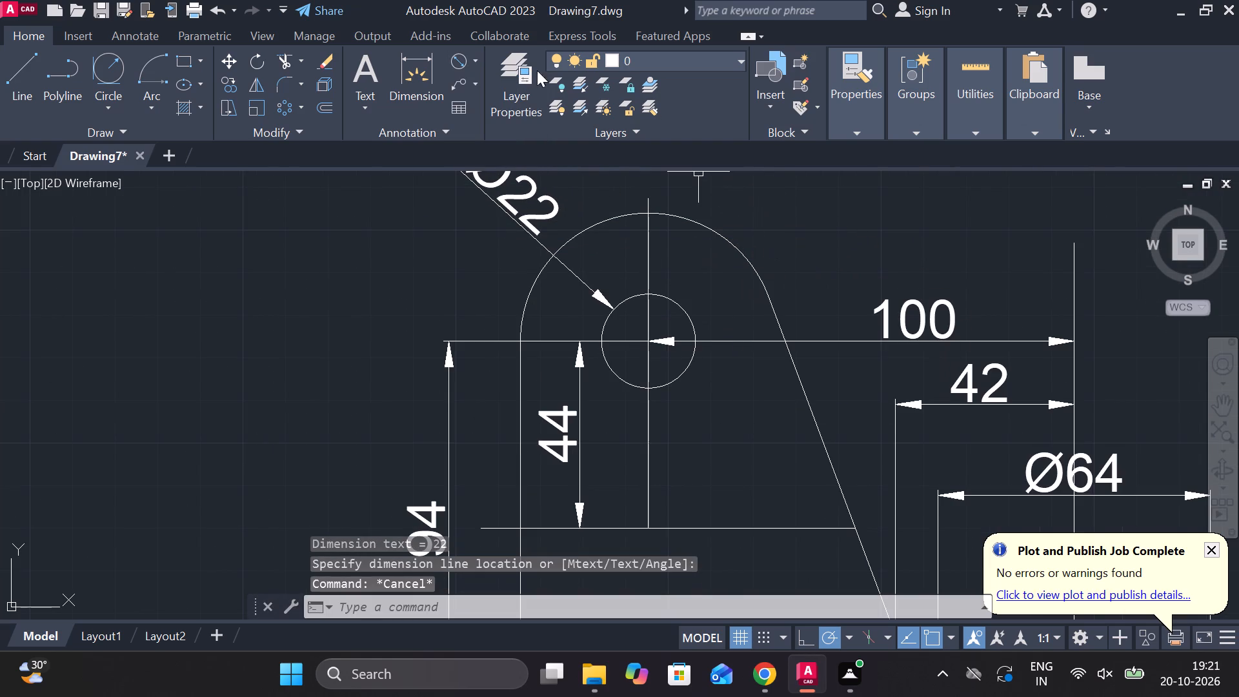
# Add a radius dimension to the lug's rounded top arc, placed outside the lug's upper right.
pyautogui.click(477, 68)
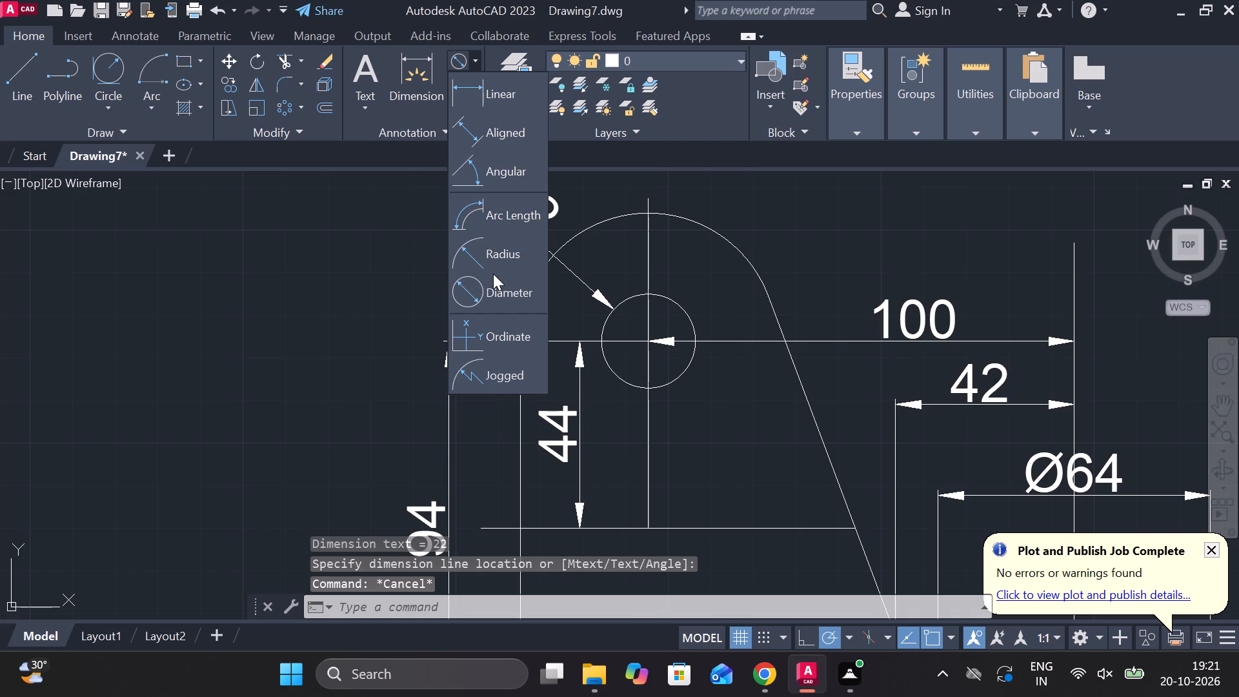
pyautogui.click(494, 256)
pyautogui.click(718, 236)
pyautogui.moveTo(761, 216); pyautogui.dragTo(692, 295, button='middle')
pyautogui.click(710, 272)
# Hatch the base's section on both sides of the bore and beyond the bolt hole, with the hatch angle set to 0.
pyautogui.scroll(-2, 772, 272)
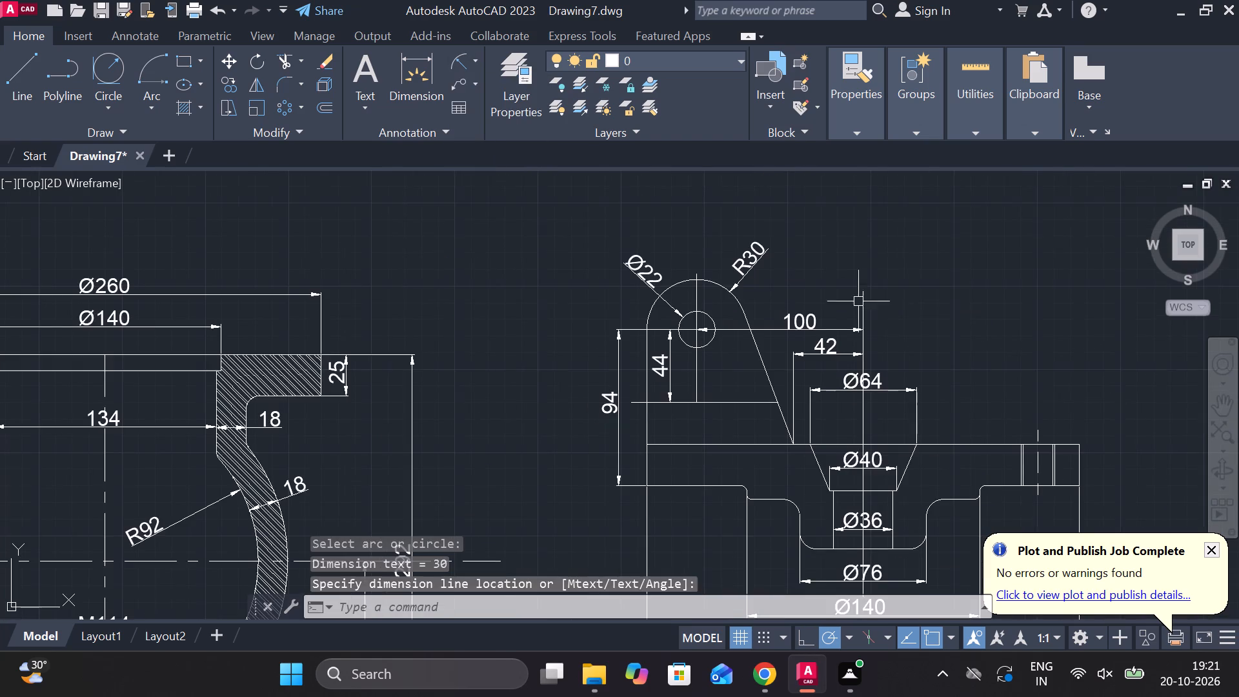
pyautogui.moveTo(892, 309); pyautogui.dragTo(840, 214, button='middle')
pyautogui.moveTo(920, 282); pyautogui.dragTo(858, 221, button='middle')
pyautogui.moveTo(1002, 296); pyautogui.dragTo(943, 264, button='middle')
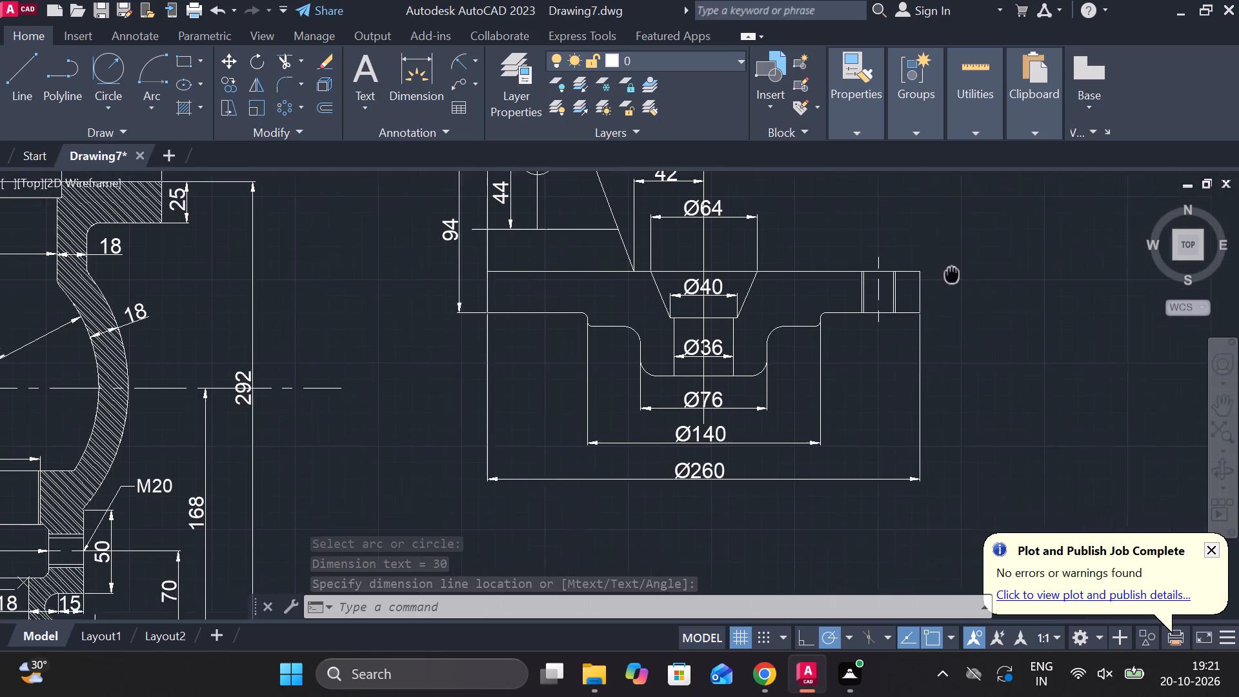
pyautogui.moveTo(943, 264); pyautogui.dragTo(942, 259, button='middle')
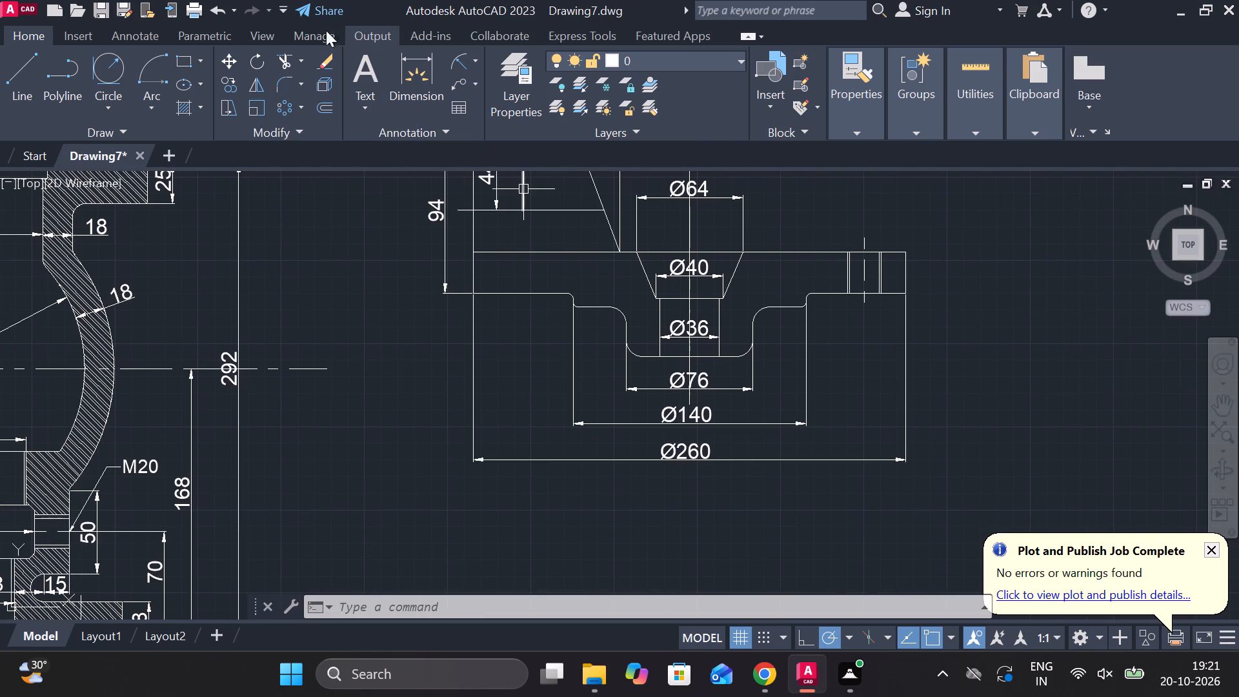
pyautogui.click(186, 108)
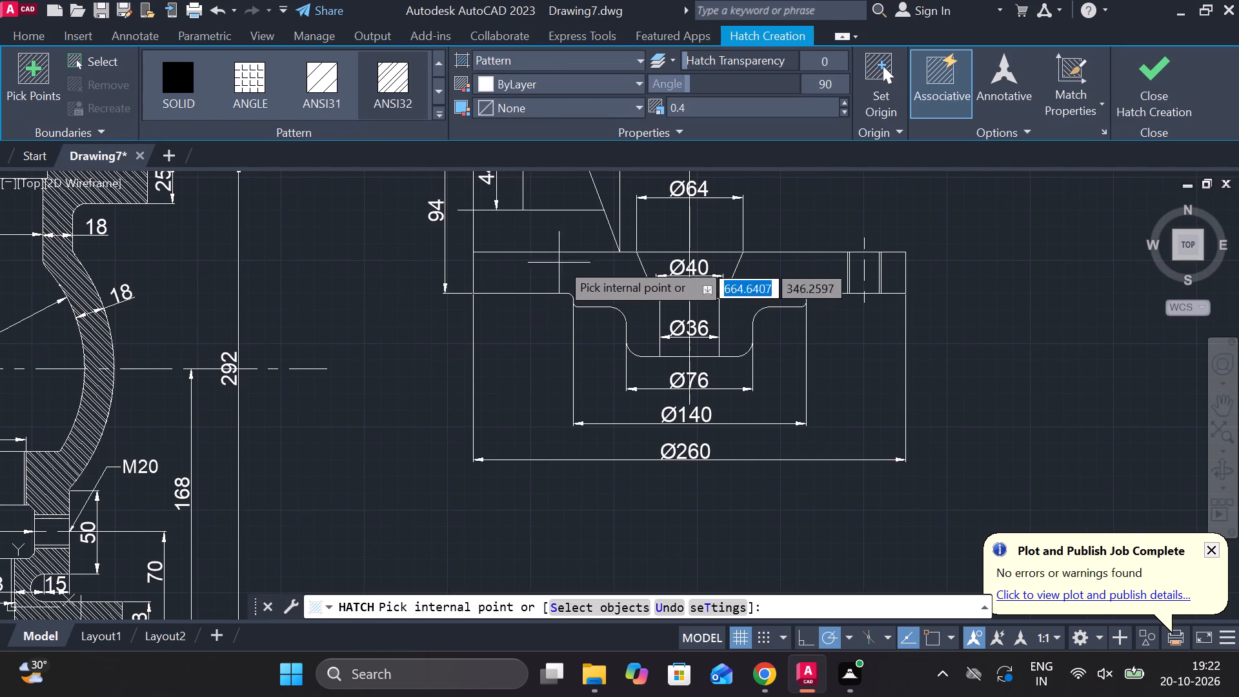
pyautogui.click(830, 81)
pyautogui.press('0')
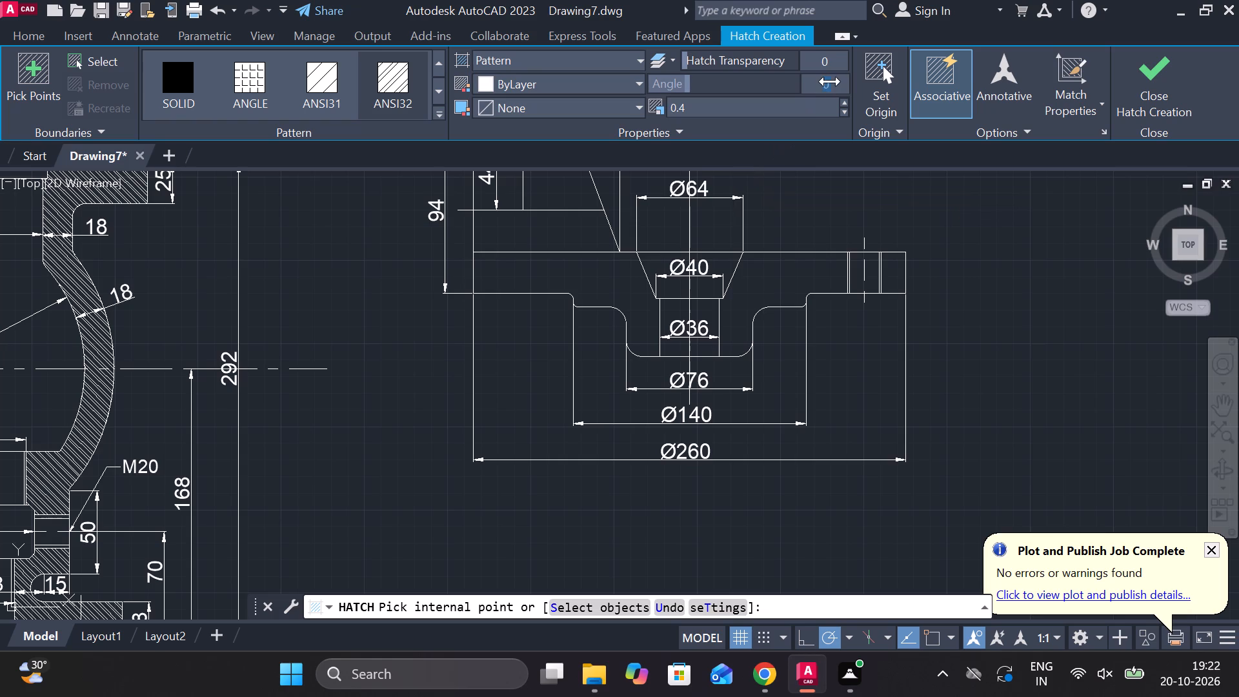
pyautogui.press('Return')
pyautogui.click(572, 274)
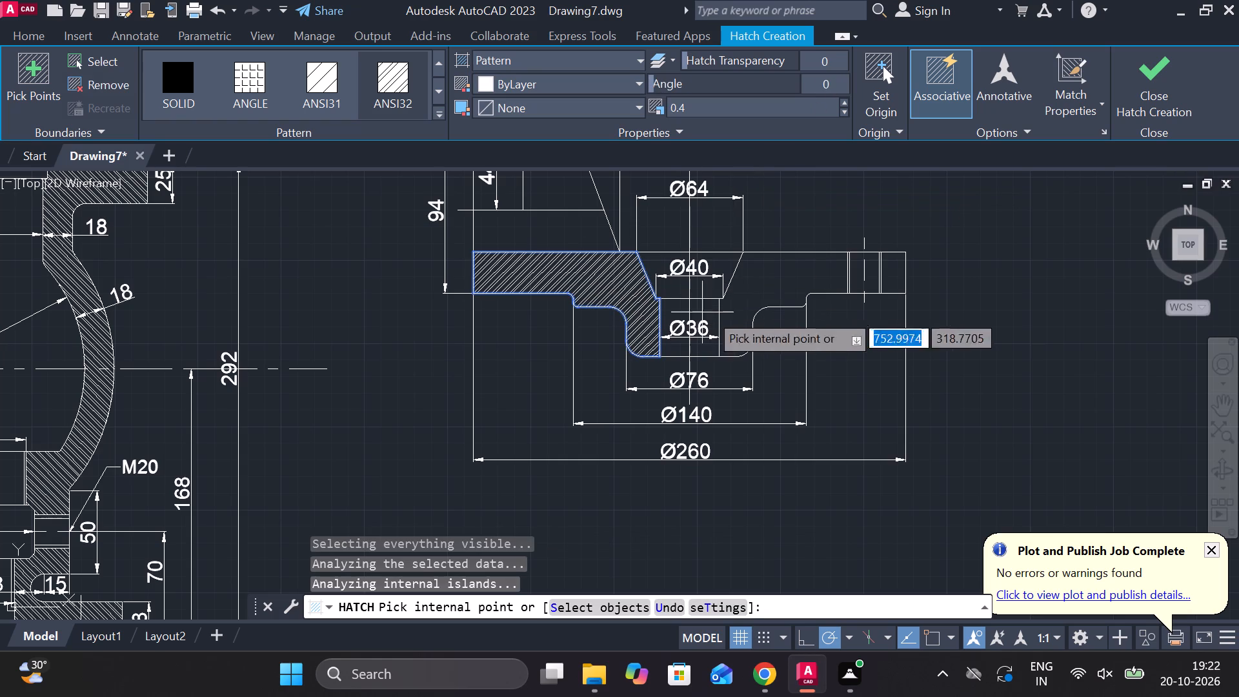
pyautogui.click(769, 283)
pyautogui.click(889, 262)
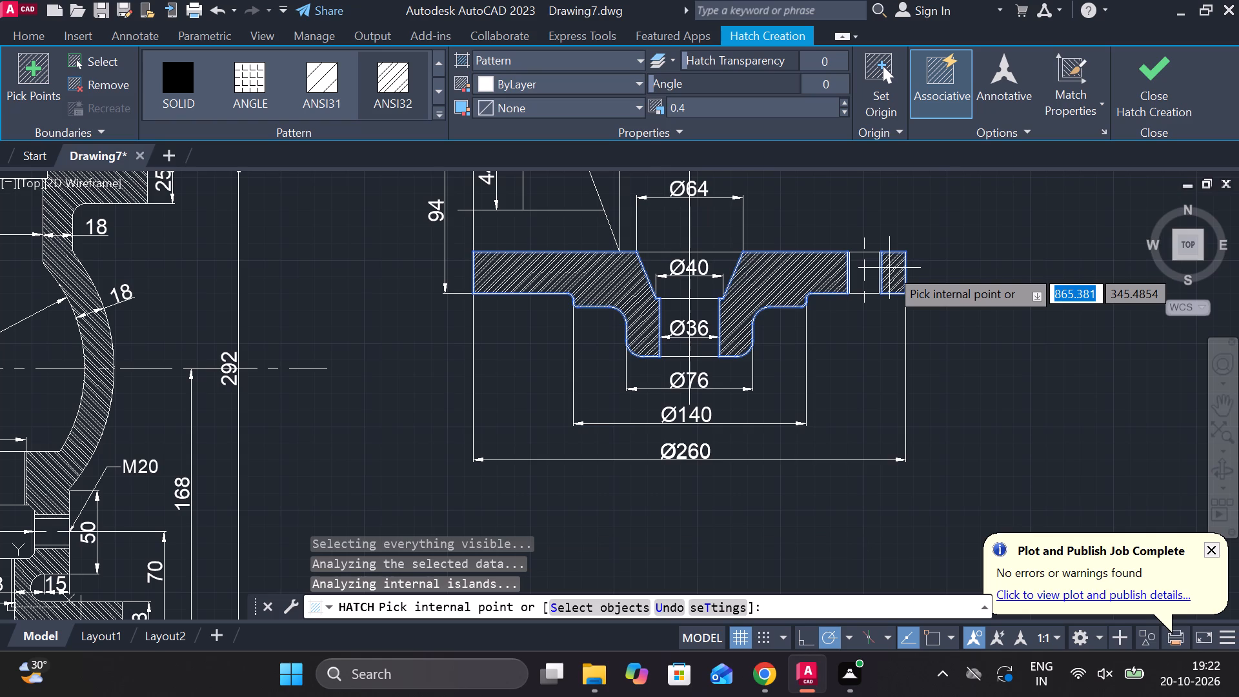
pyautogui.click(1131, 92)
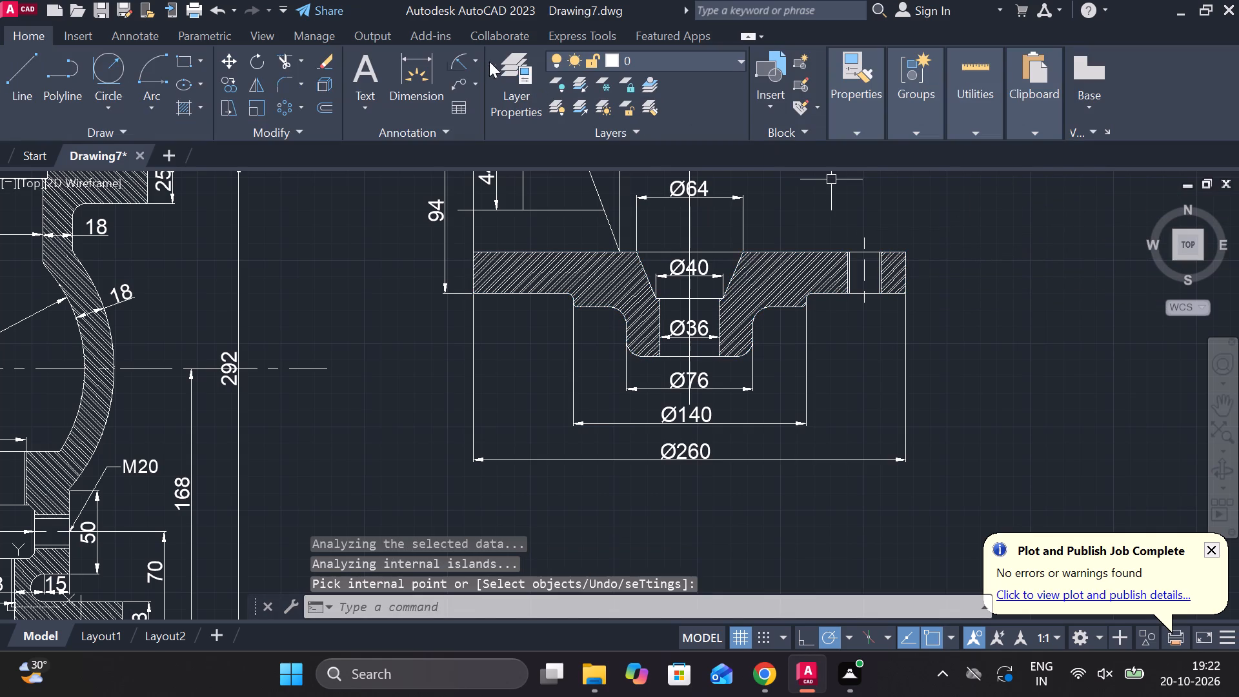
# Add a vertical linear dimension for the depth of the tapered bore, placed over the hatching beside its sloping edge.
pyautogui.click(476, 59)
pyautogui.click(520, 95)
pyautogui.scroll(1, 743, 210)
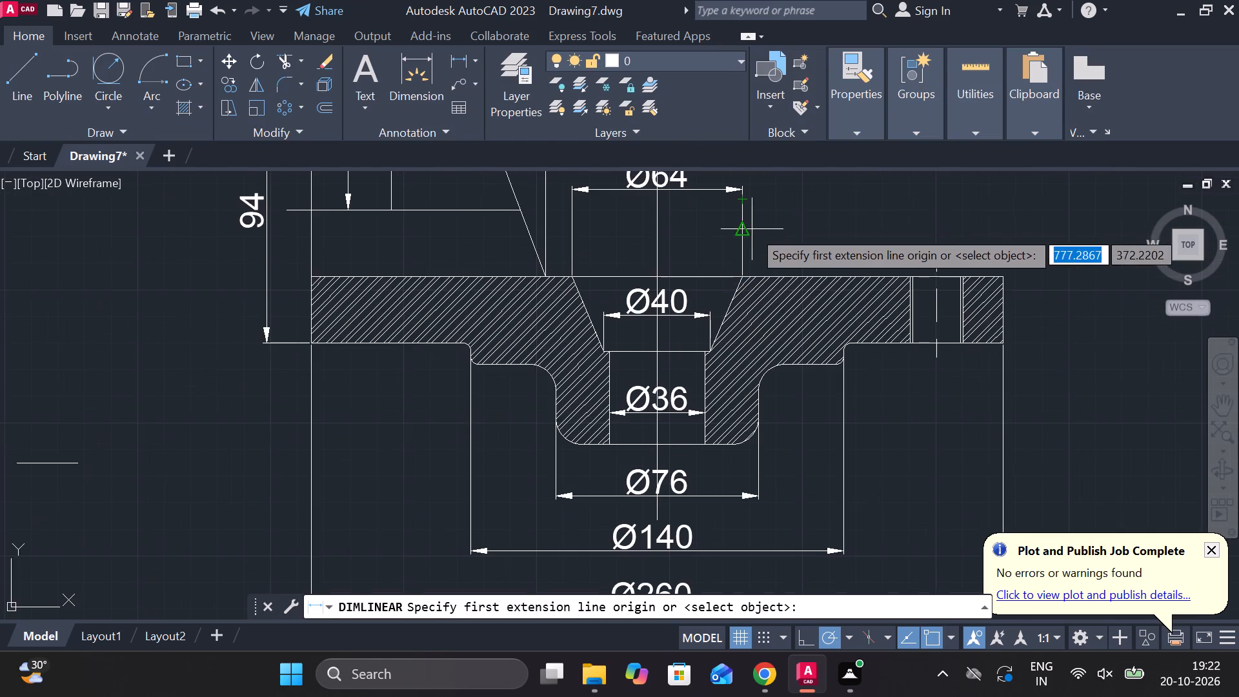
pyautogui.moveTo(752, 230); pyautogui.dragTo(701, 196, button='middle')
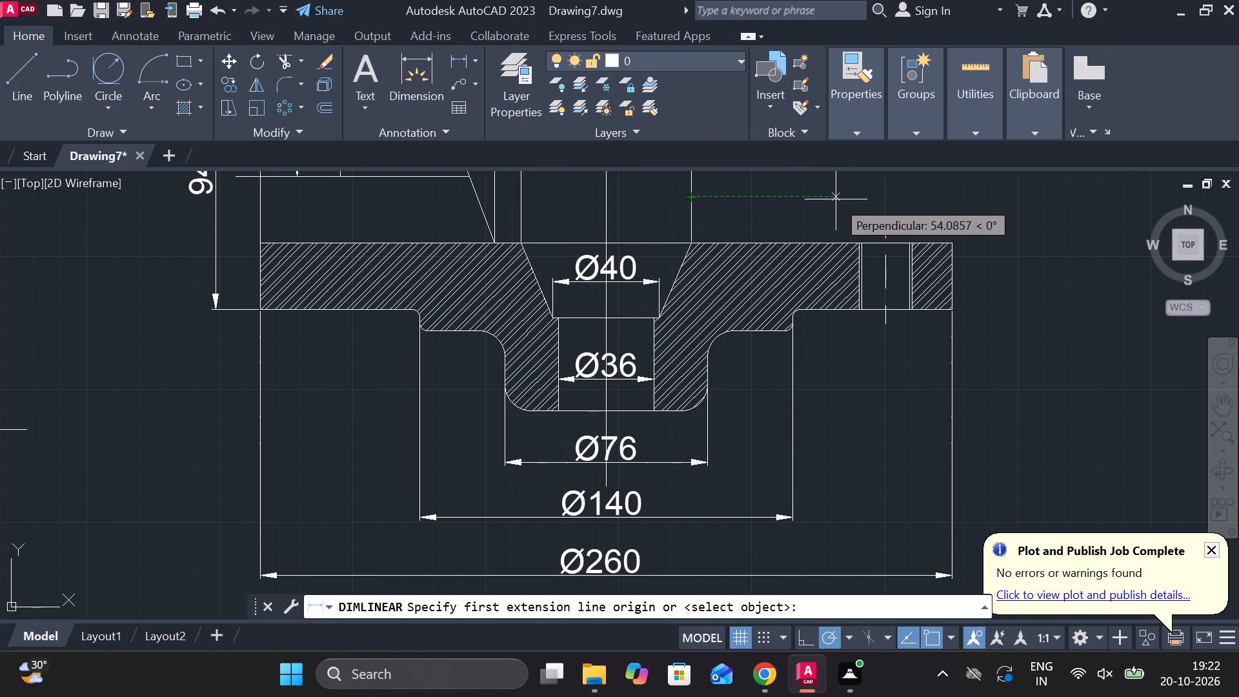
pyautogui.scroll(1, 749, 256)
pyautogui.click(663, 241)
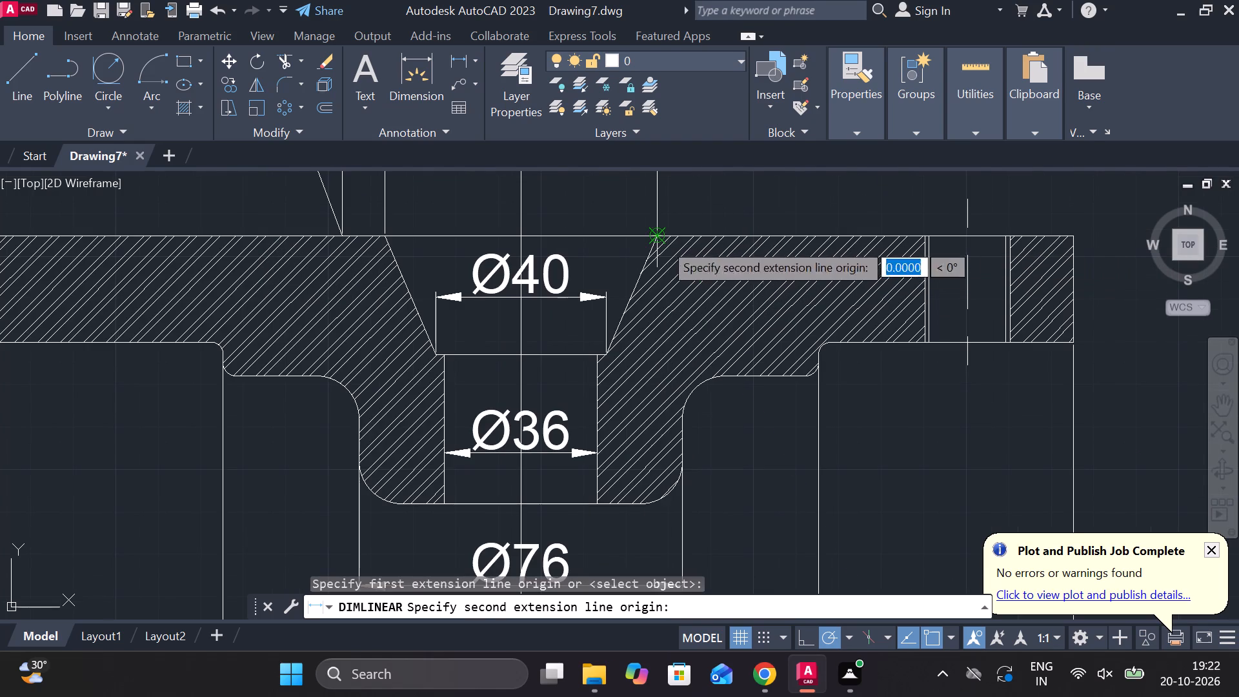
pyautogui.click(616, 345)
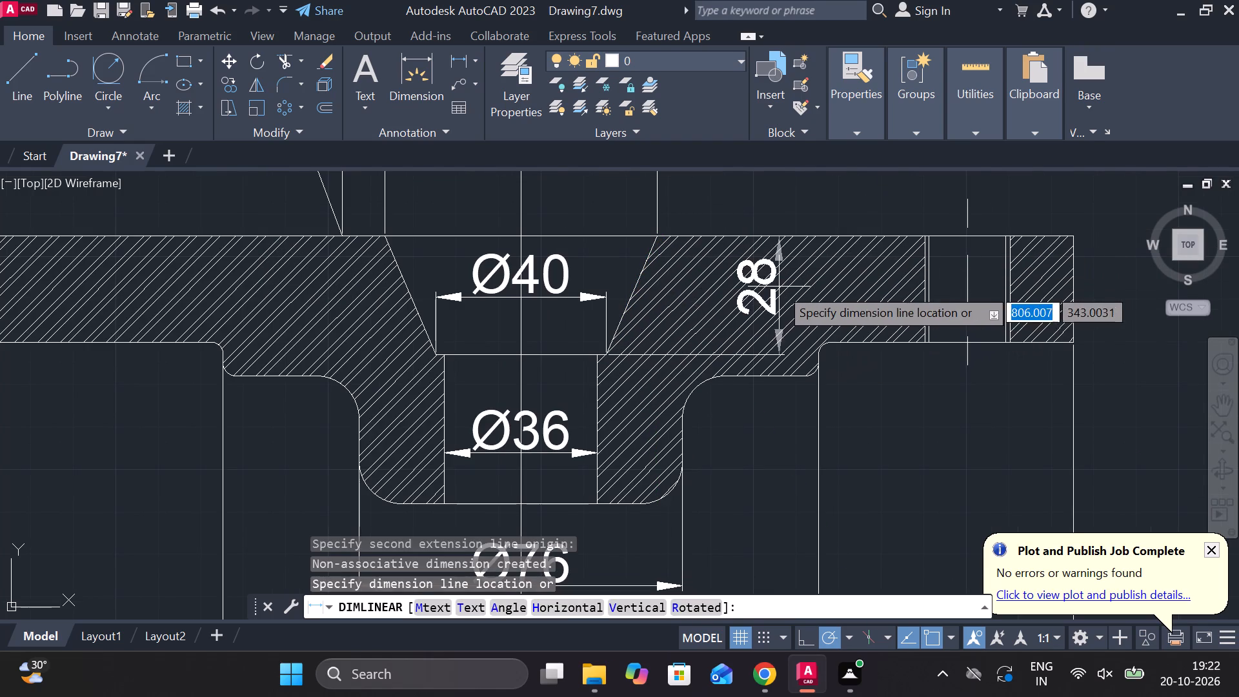
pyautogui.click(714, 292)
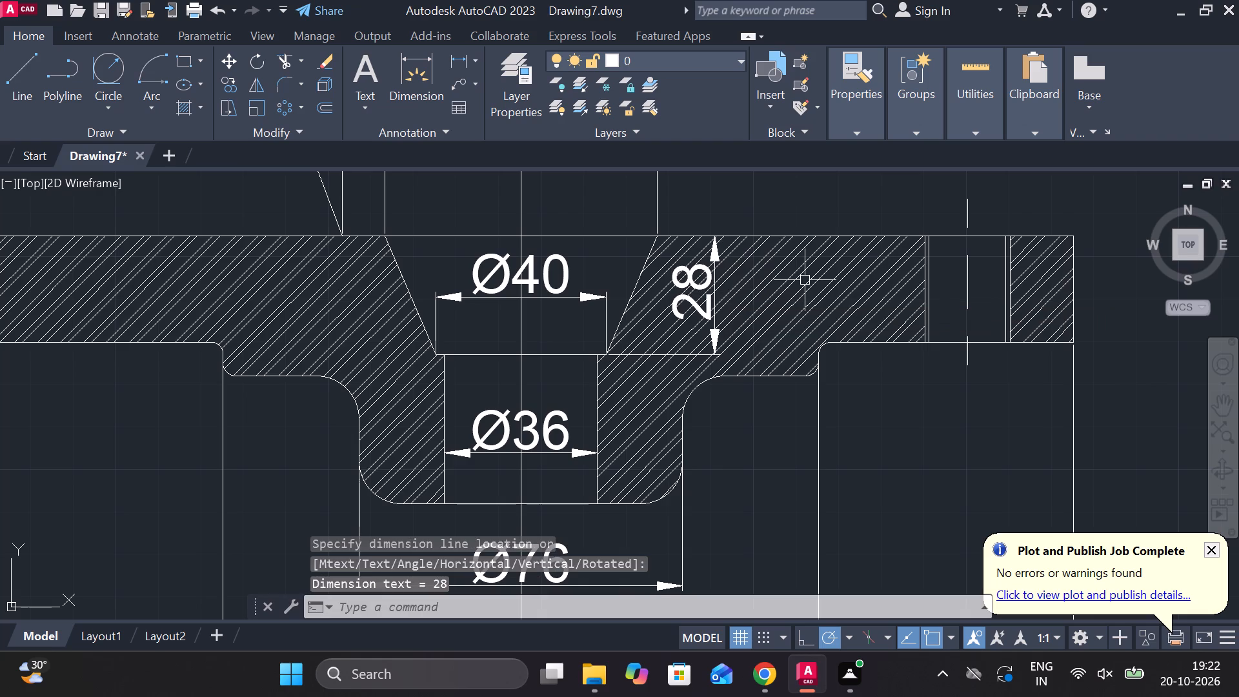
pyautogui.press('Escape')
# Move the tapered bore's depth dimension slightly outward and its text above the flange's top face, clear of the hatching.
pyautogui.click(712, 287)
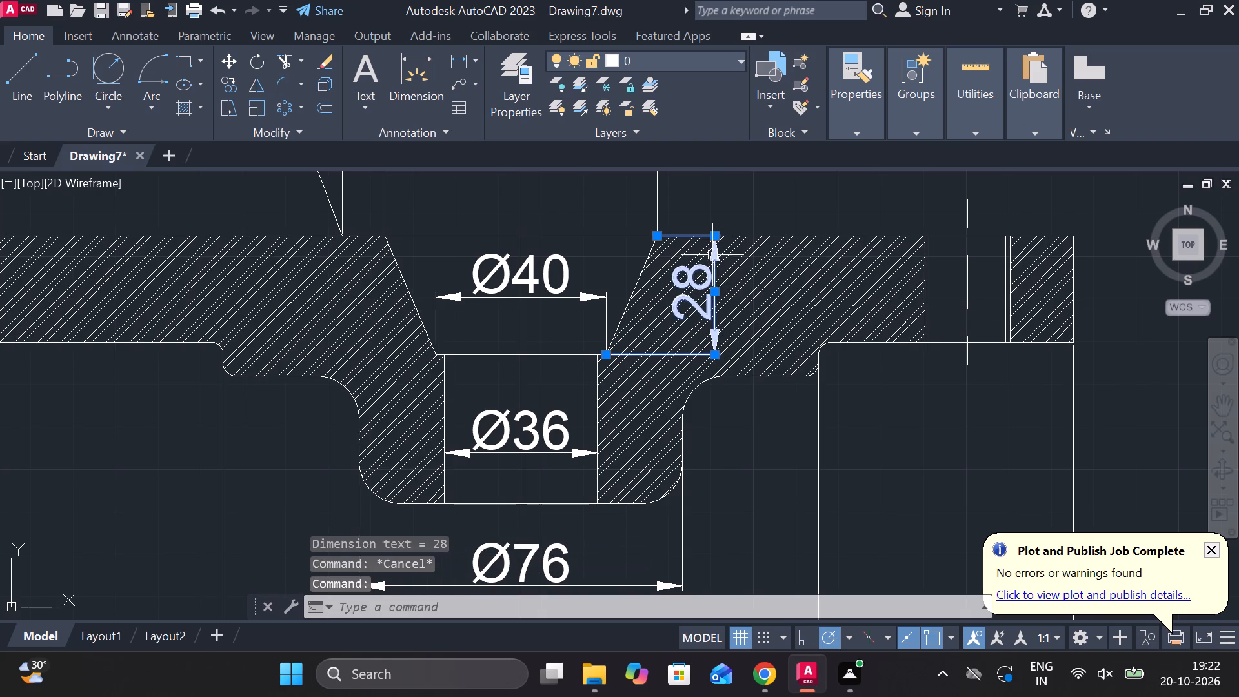
pyautogui.click(712, 293)
pyautogui.click(744, 194)
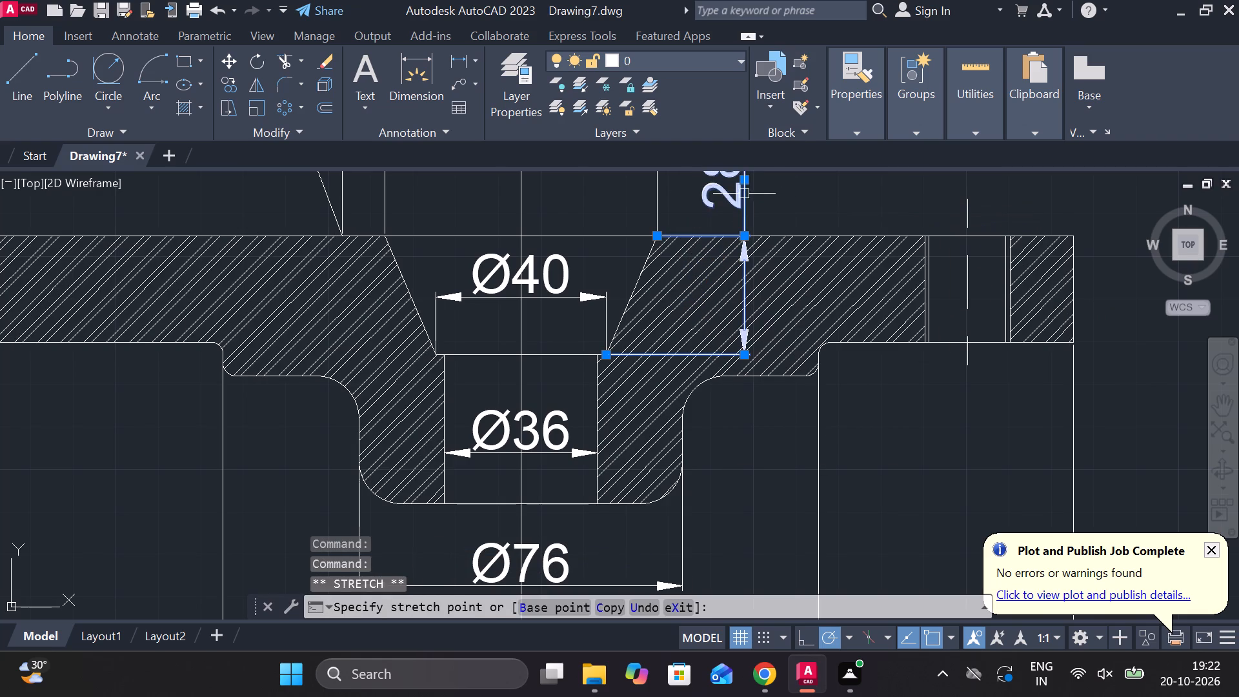
pyautogui.press('Escape')
# Lengthen the part's vertical centre line downward, well below the Ø260 dimension.
pyautogui.scroll(-2, 872, 270)
pyautogui.moveTo(890, 327); pyautogui.dragTo(888, 327, button='middle')
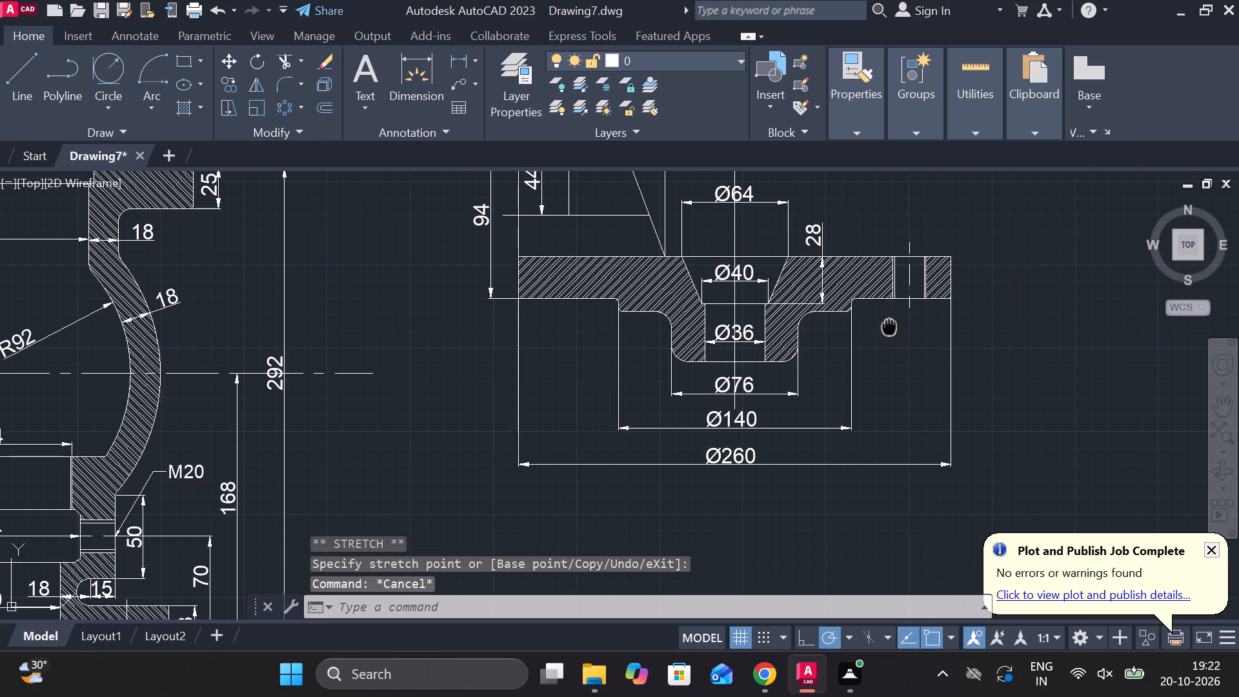
pyautogui.moveTo(888, 327); pyautogui.dragTo(830, 291, button='middle')
pyautogui.scroll(-1, 843, 288)
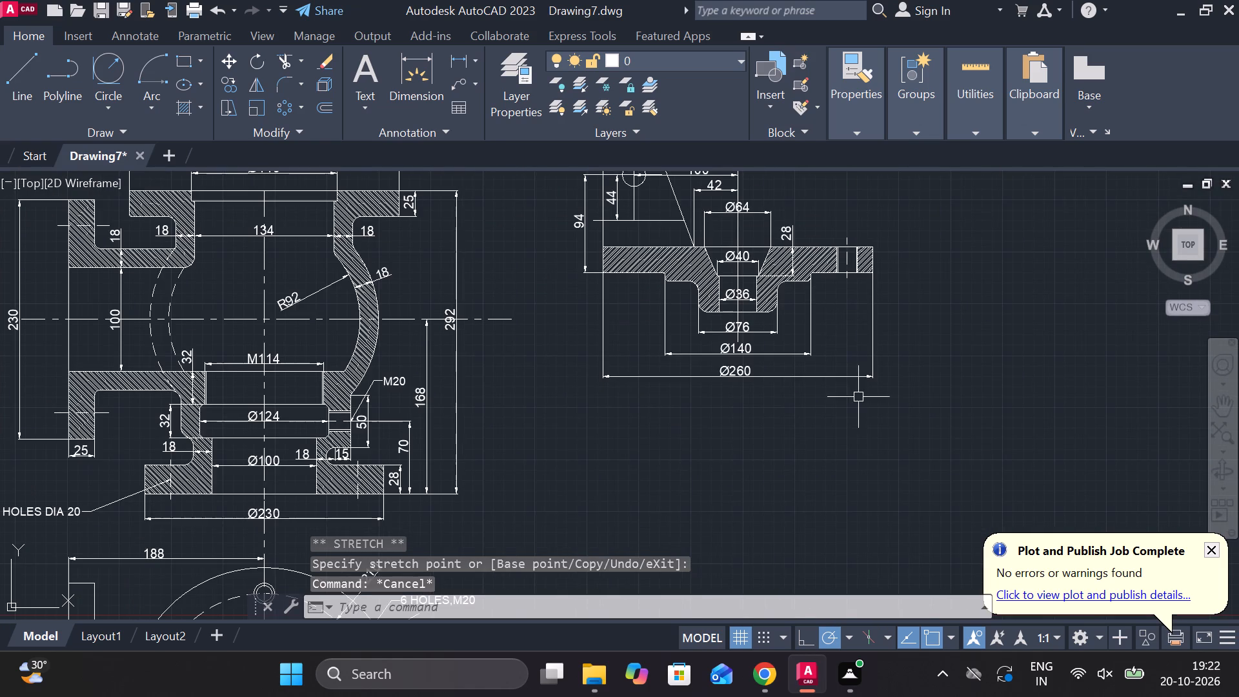
pyautogui.moveTo(858, 399); pyautogui.dragTo(827, 378, button='middle')
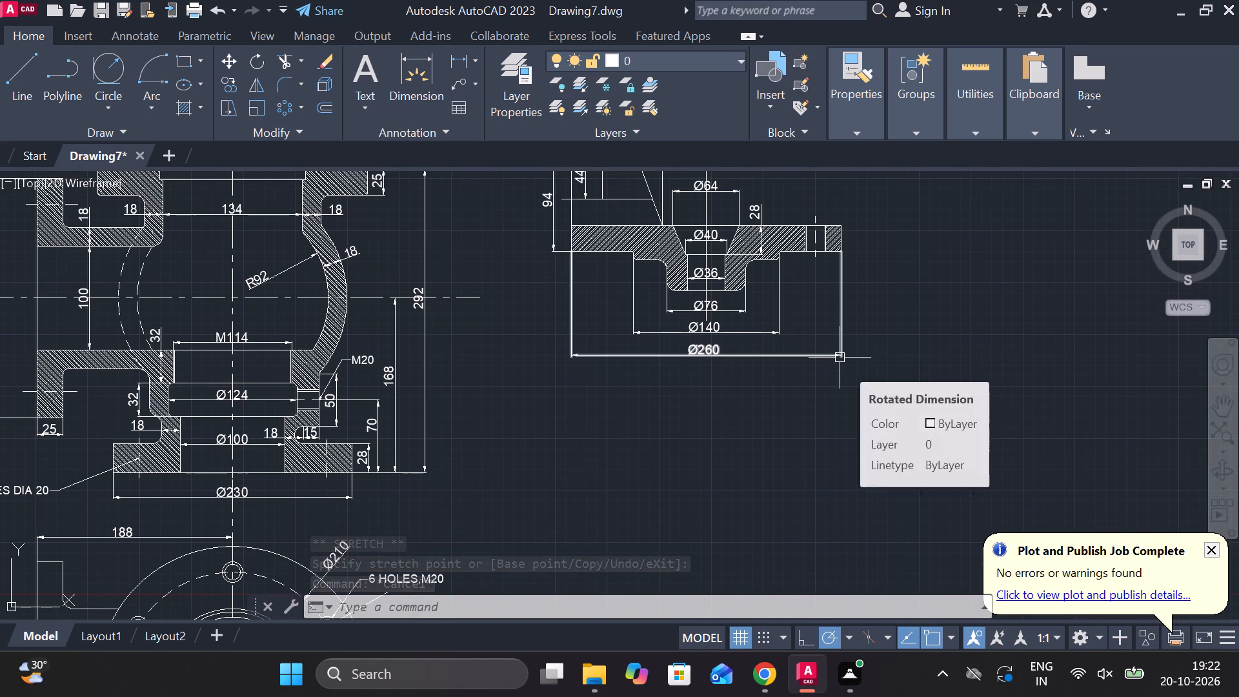
pyautogui.scroll(2, 714, 321)
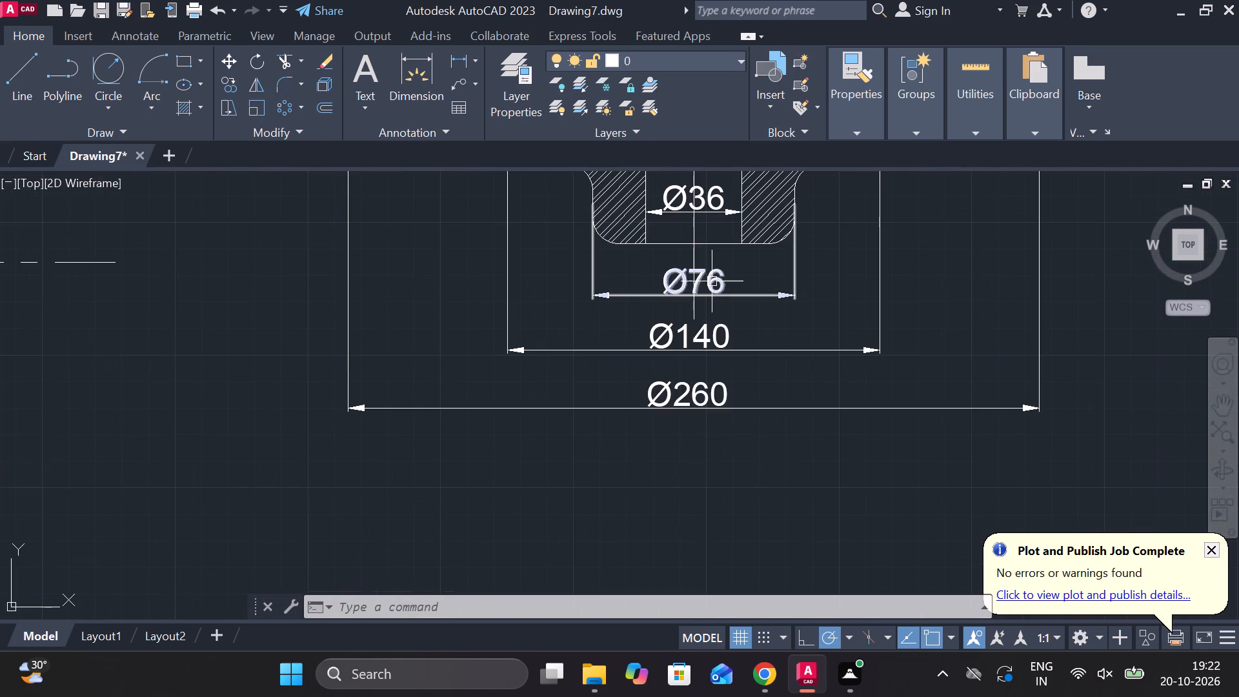
pyautogui.click(692, 253)
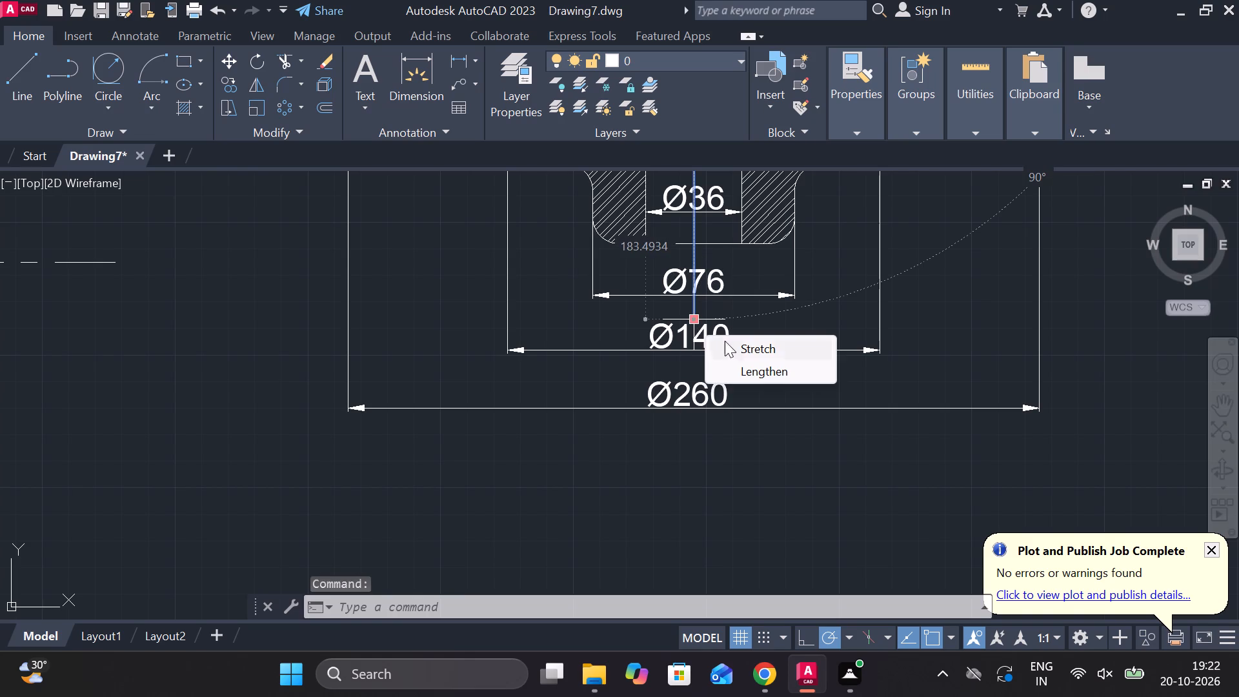
pyautogui.click(754, 370)
pyautogui.scroll(-2, 767, 370)
pyautogui.moveTo(771, 438); pyautogui.dragTo(735, 374, button='middle')
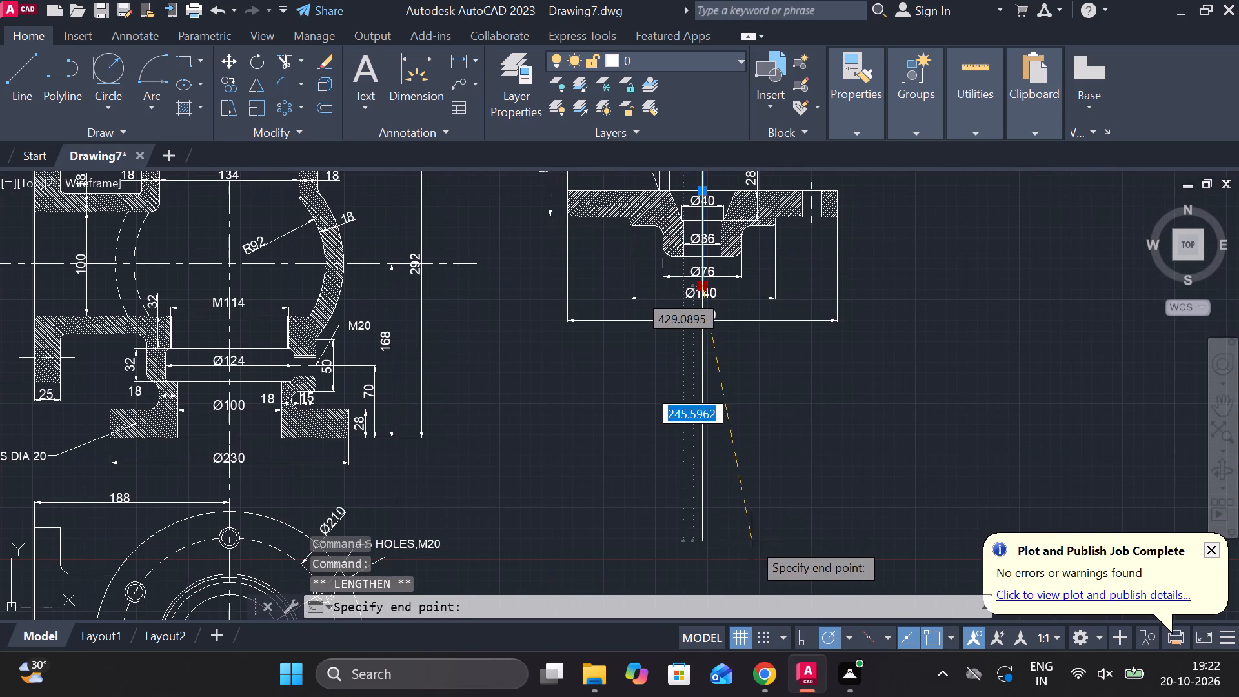
pyautogui.click(731, 528)
pyautogui.press('Escape')
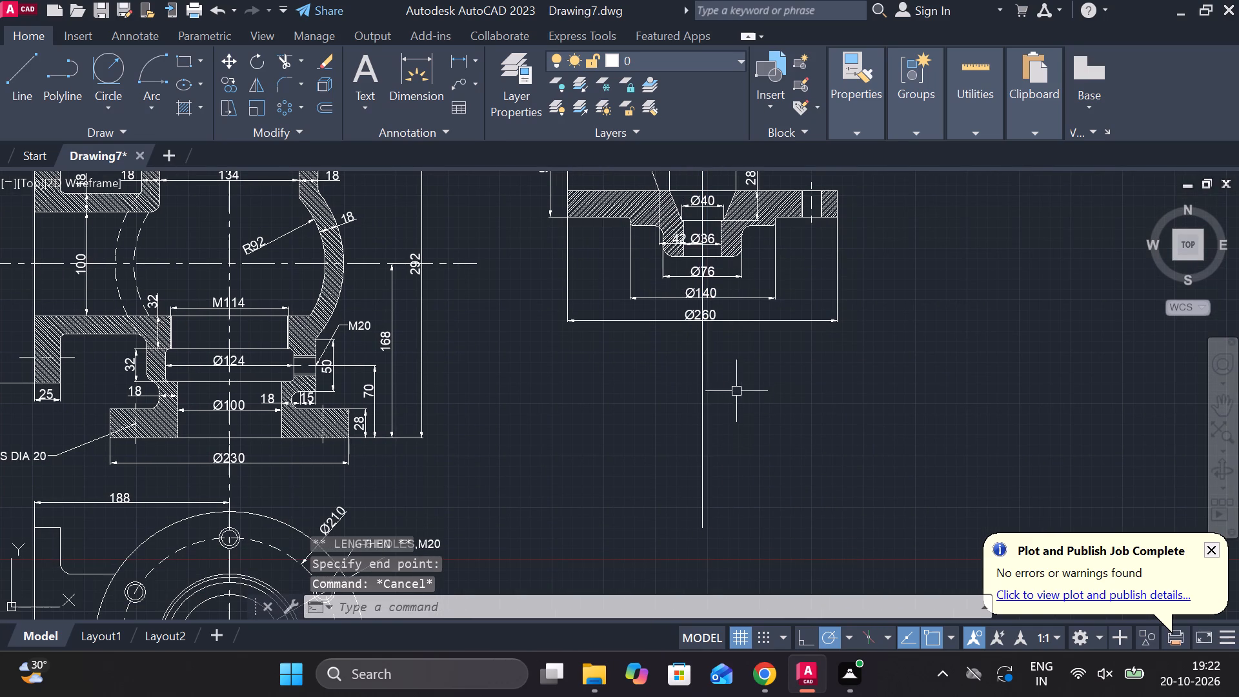
# Change the linetype of the lengthened vertical centre line to CENTER.
pyautogui.click(704, 372)
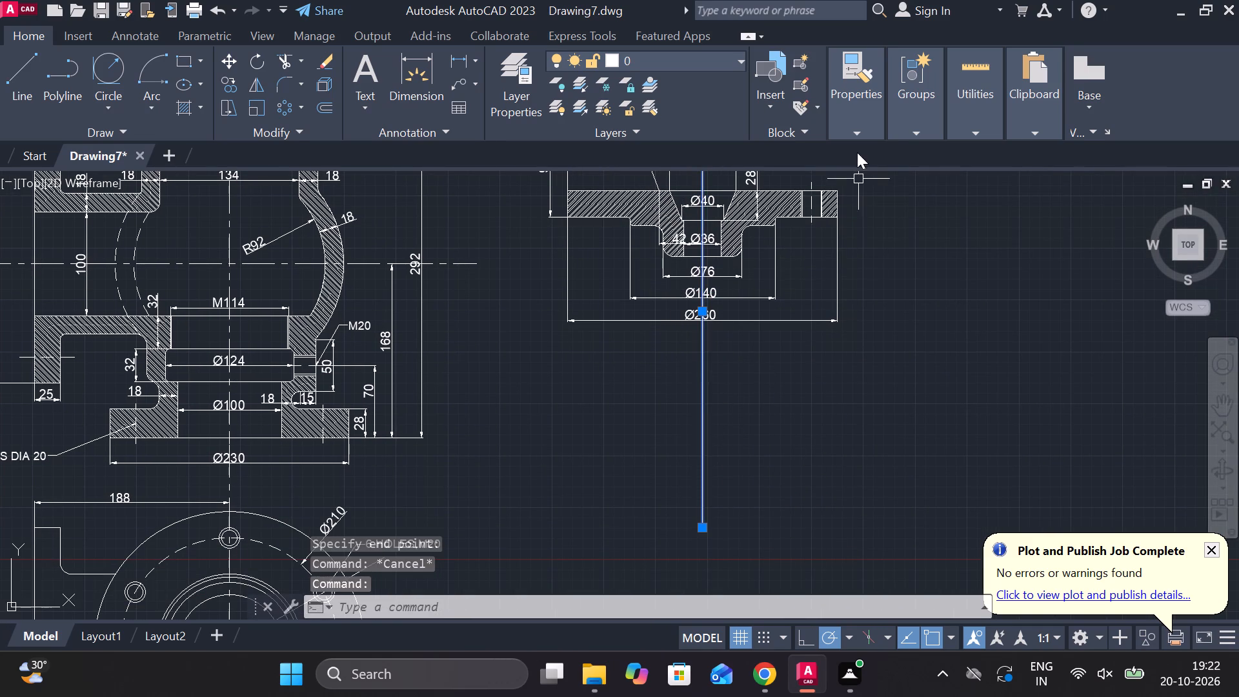
pyautogui.click(855, 133)
pyautogui.click(991, 197)
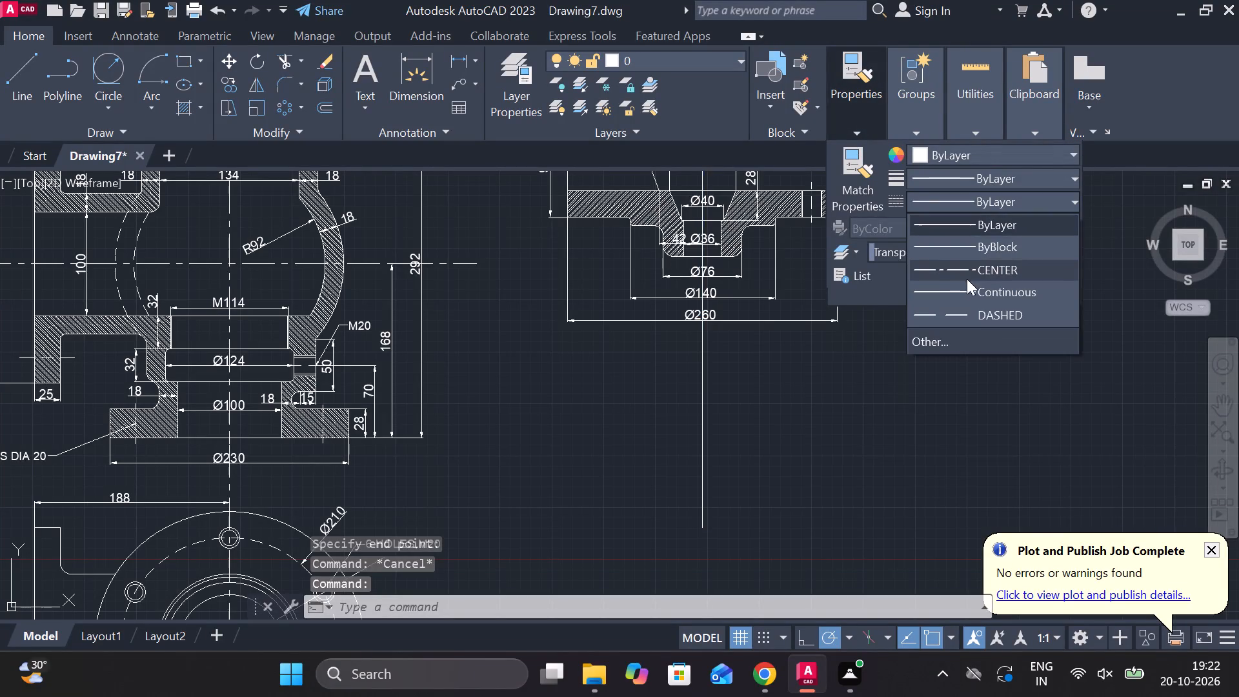
pyautogui.click(950, 274)
pyautogui.press('Escape')
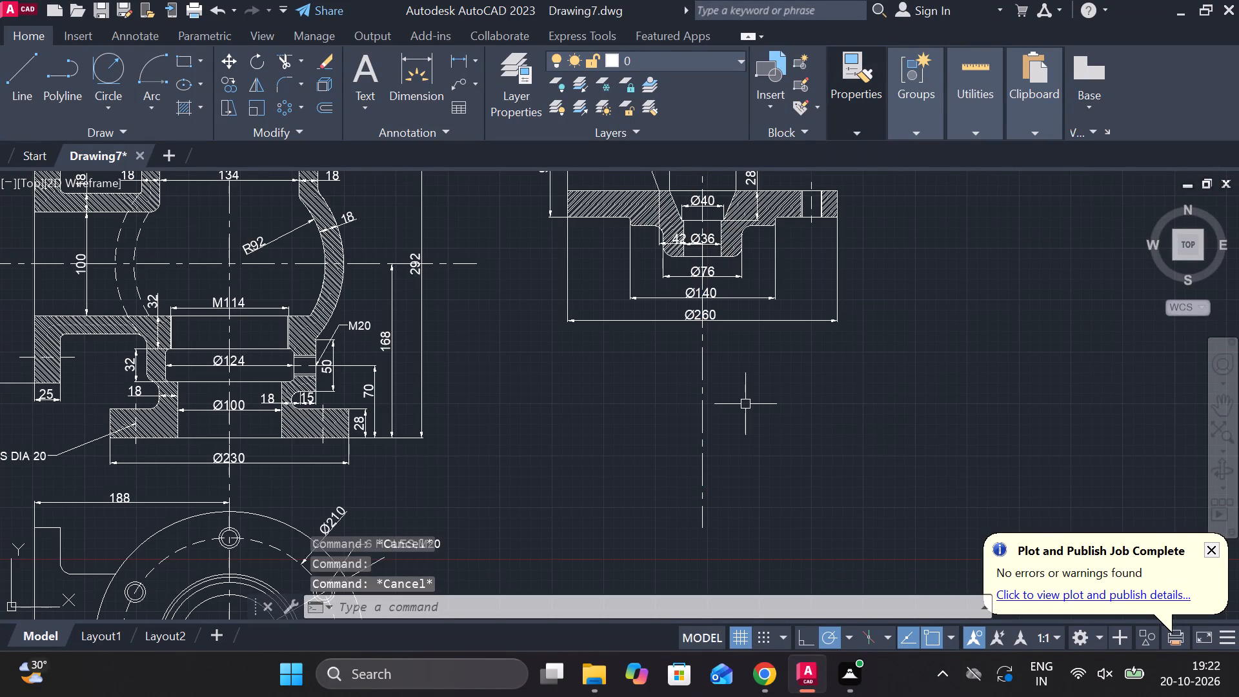
# Draw a circle of diameter 260 centred on the vertical centre line below the section view.
pyautogui.moveTo(780, 399); pyautogui.dragTo(760, 347, button='middle')
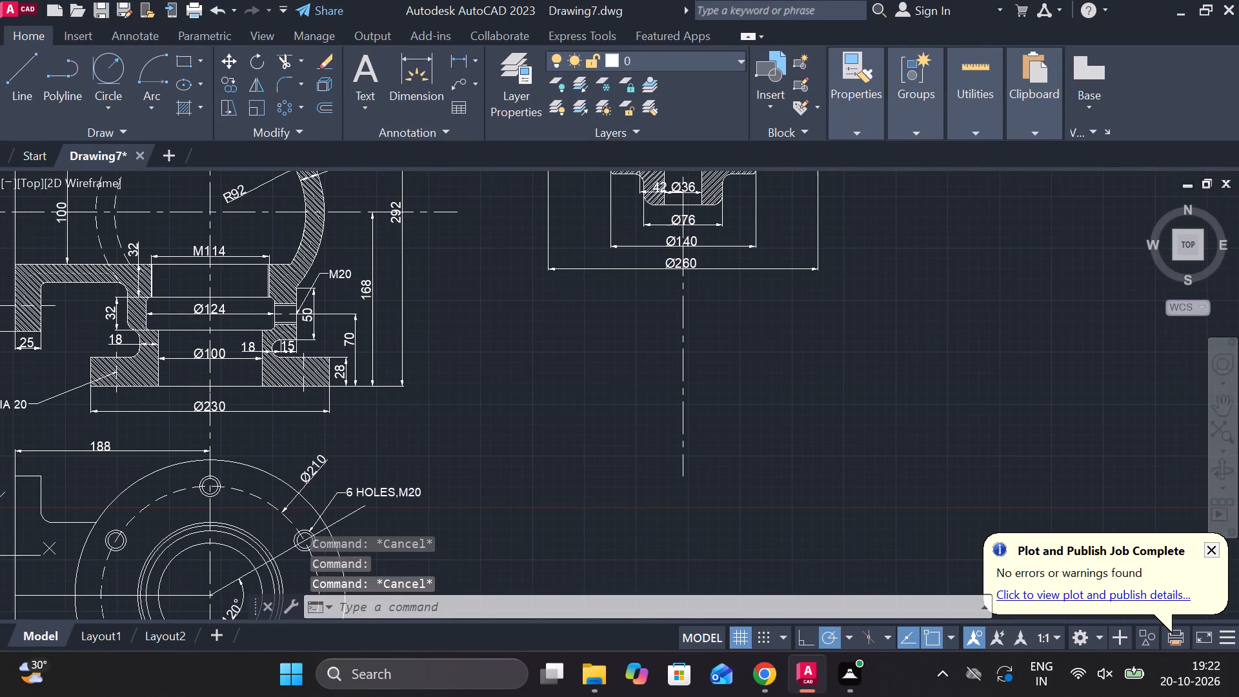
pyautogui.write('C')
pyautogui.press('space')
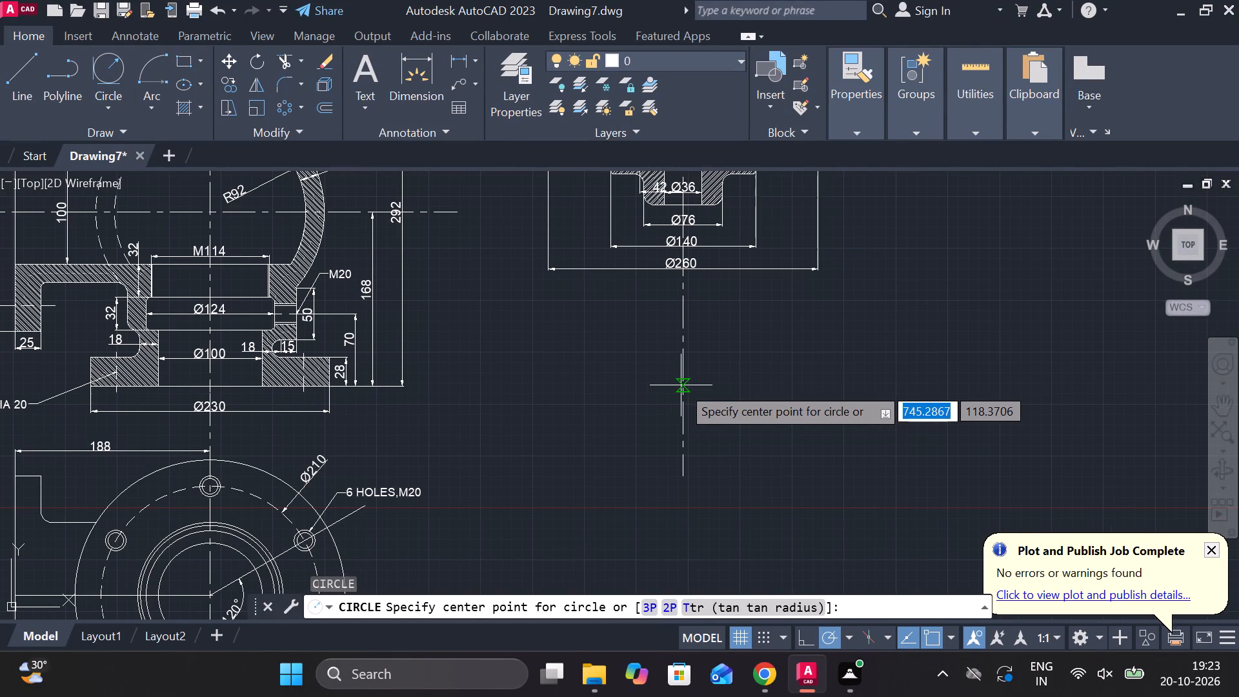
pyautogui.click(681, 385)
pyautogui.write('D')
pyautogui.press('space')
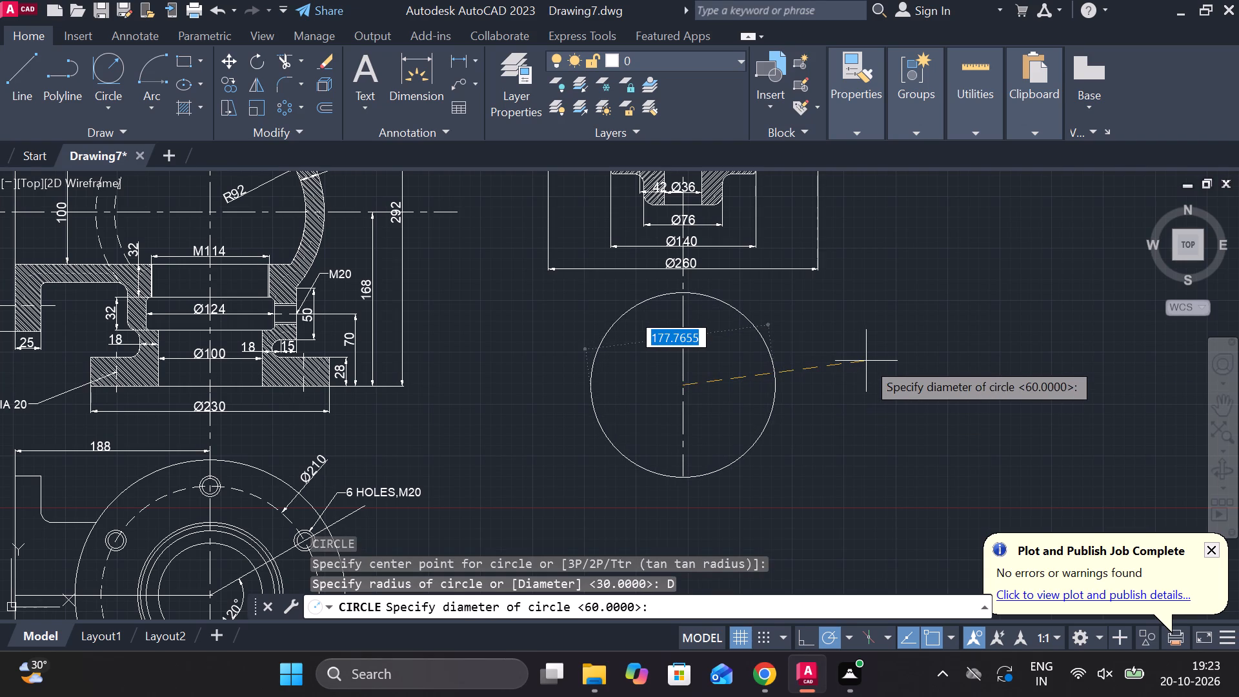
pyautogui.write('260')
pyautogui.press('Return')
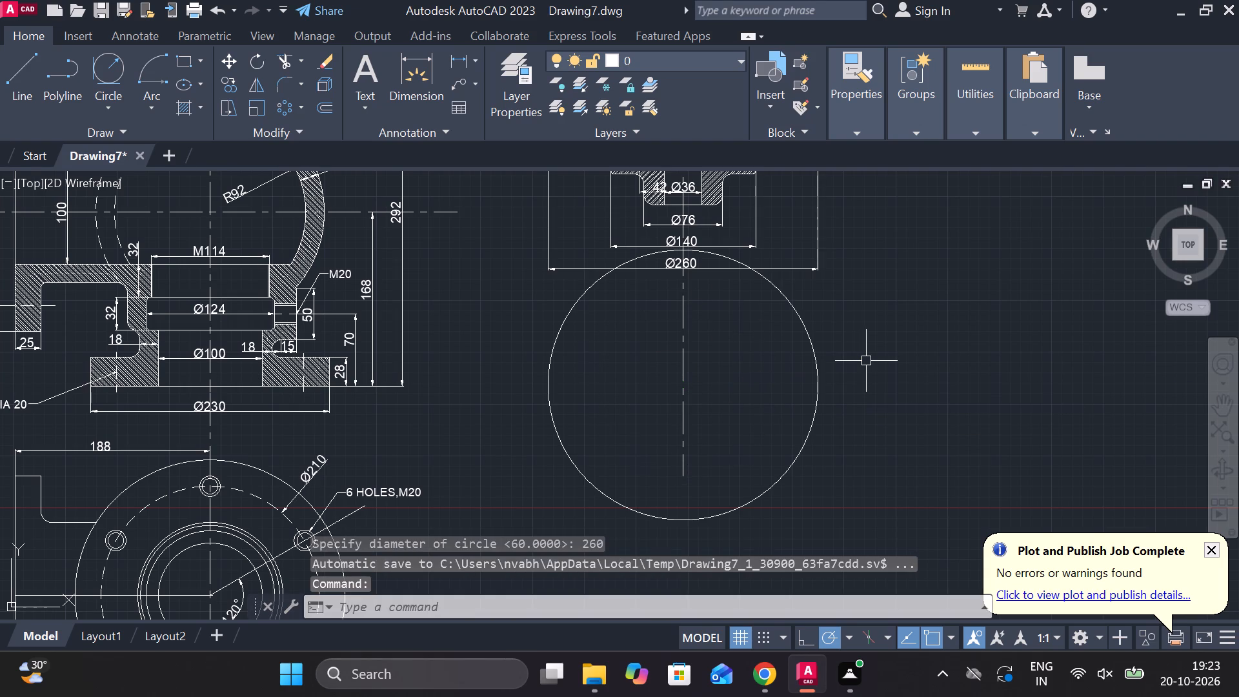
# Move the 260-diameter circle straight down the centre line by about 66 units, clear of the Ø260 dimension.
pyautogui.click(793, 303)
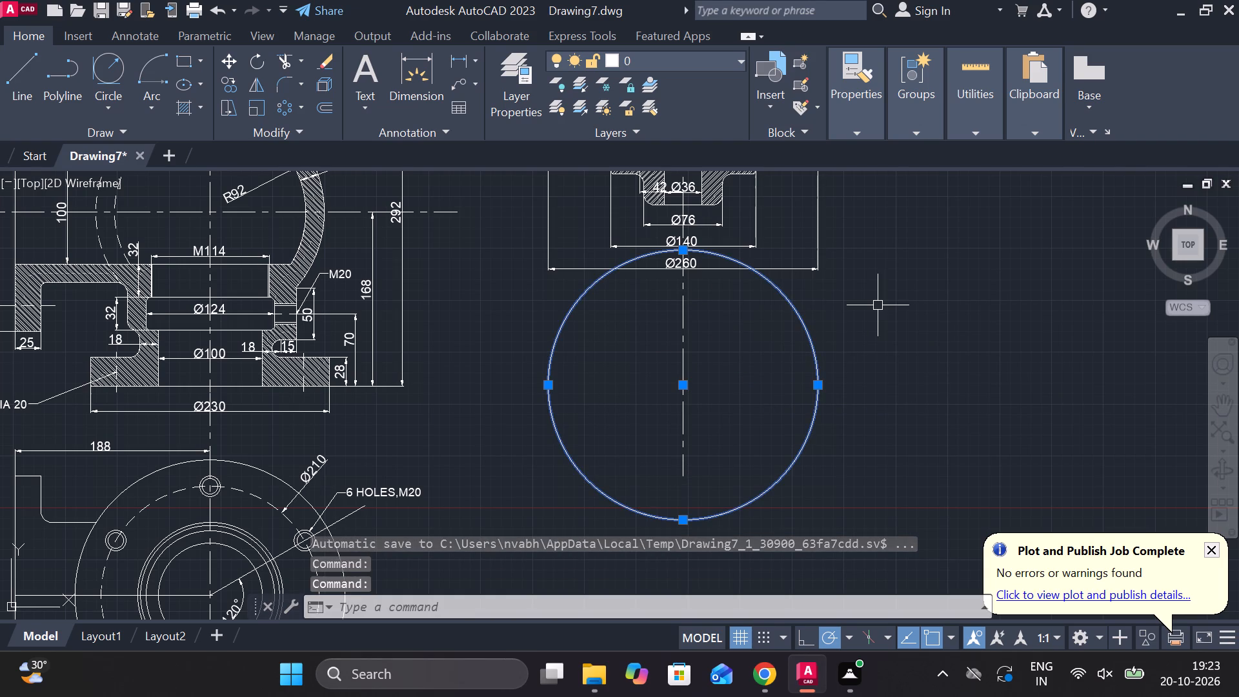
pyautogui.press('m')
pyautogui.press('Return')
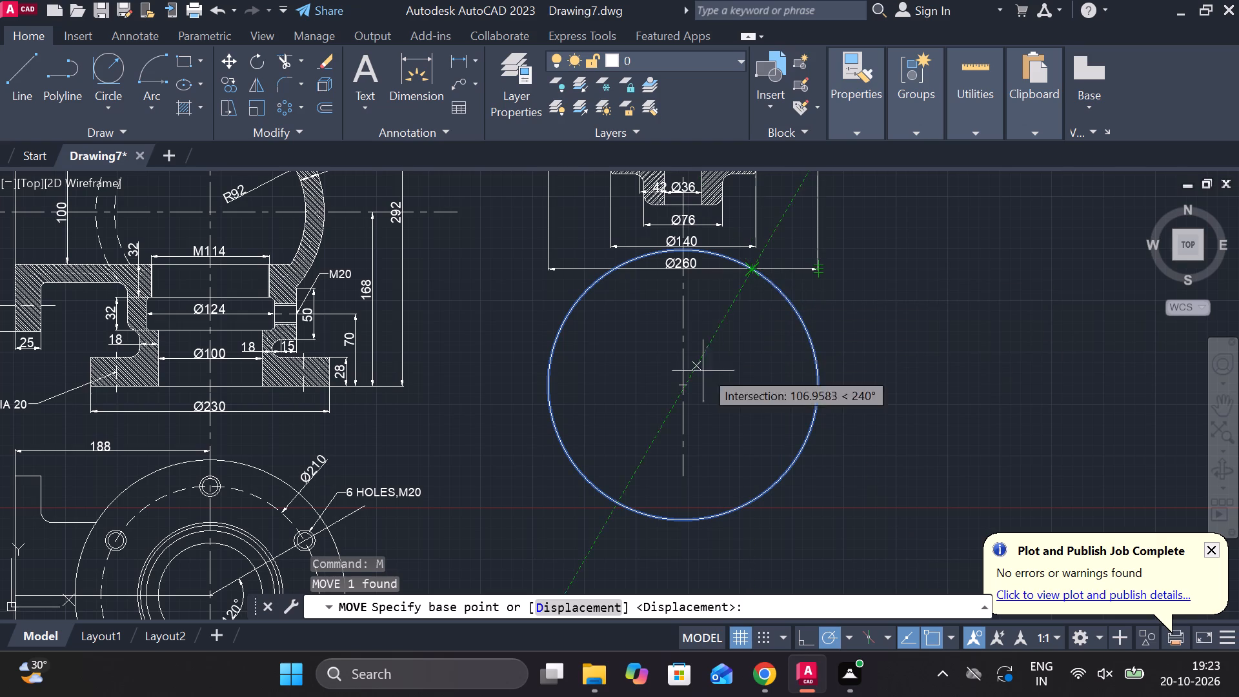
pyautogui.click(683, 384)
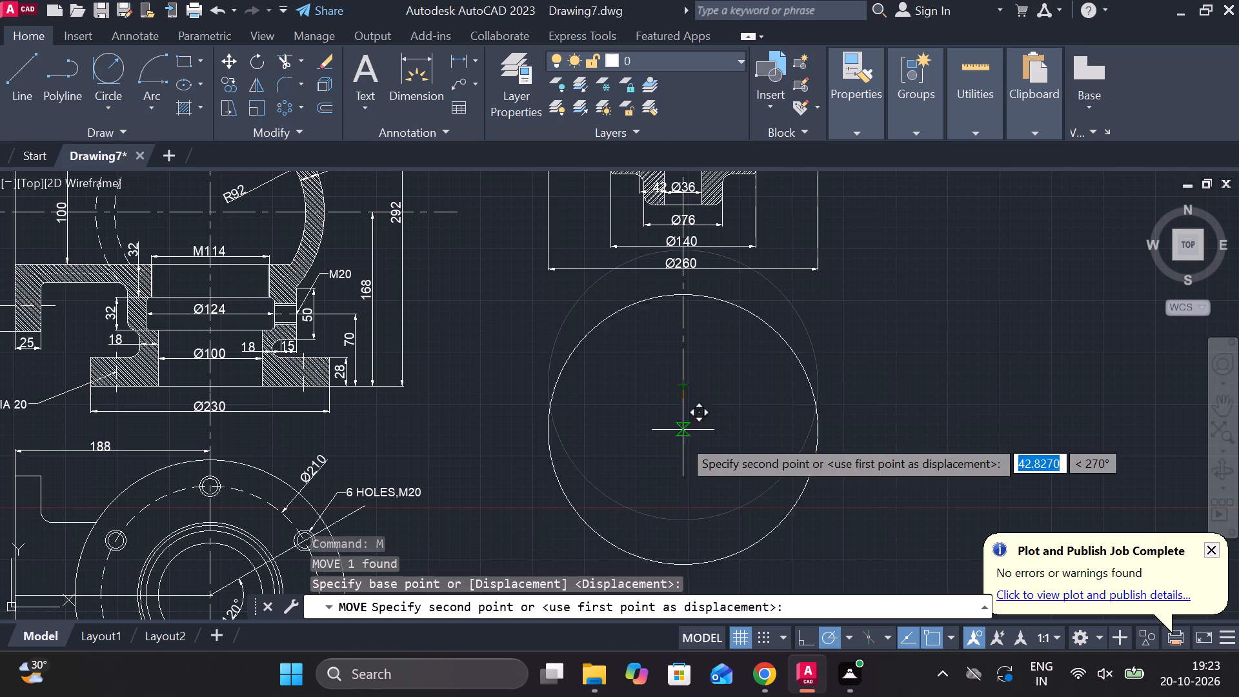
pyautogui.click(681, 454)
pyautogui.press('Escape')
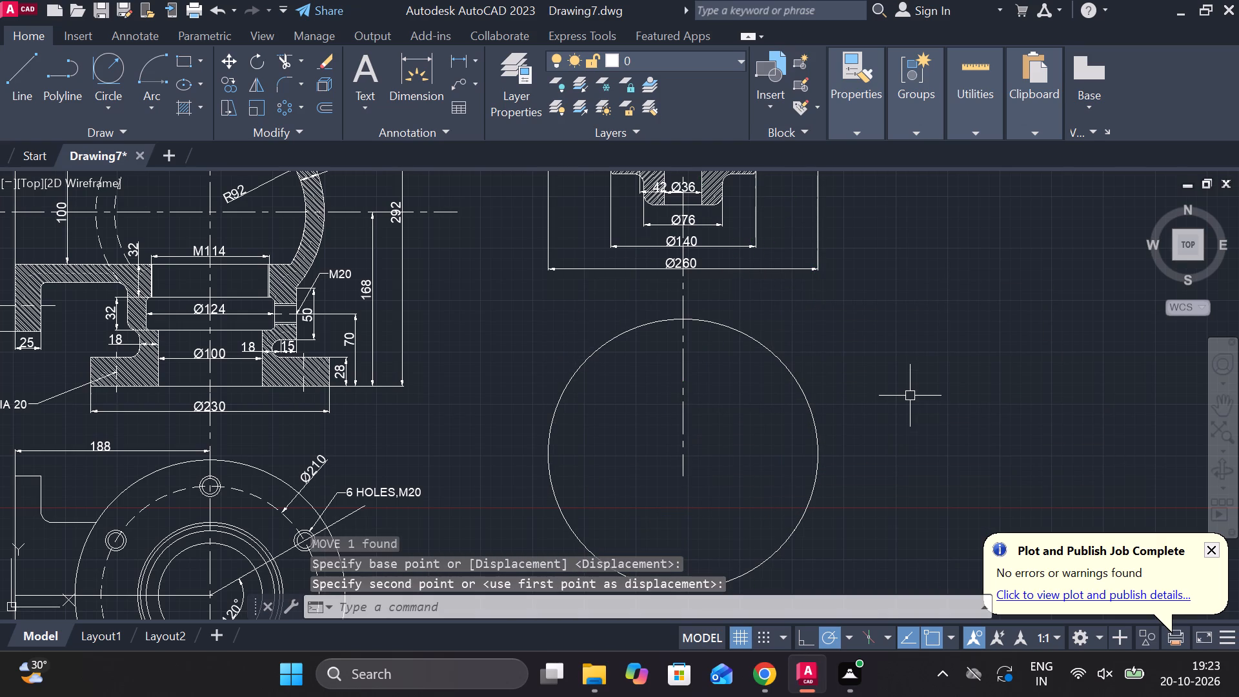
# Draw a circle of diameter 210 concentric with the 260-diameter circle.
pyautogui.moveTo(901, 398); pyautogui.dragTo(863, 396, button='middle')
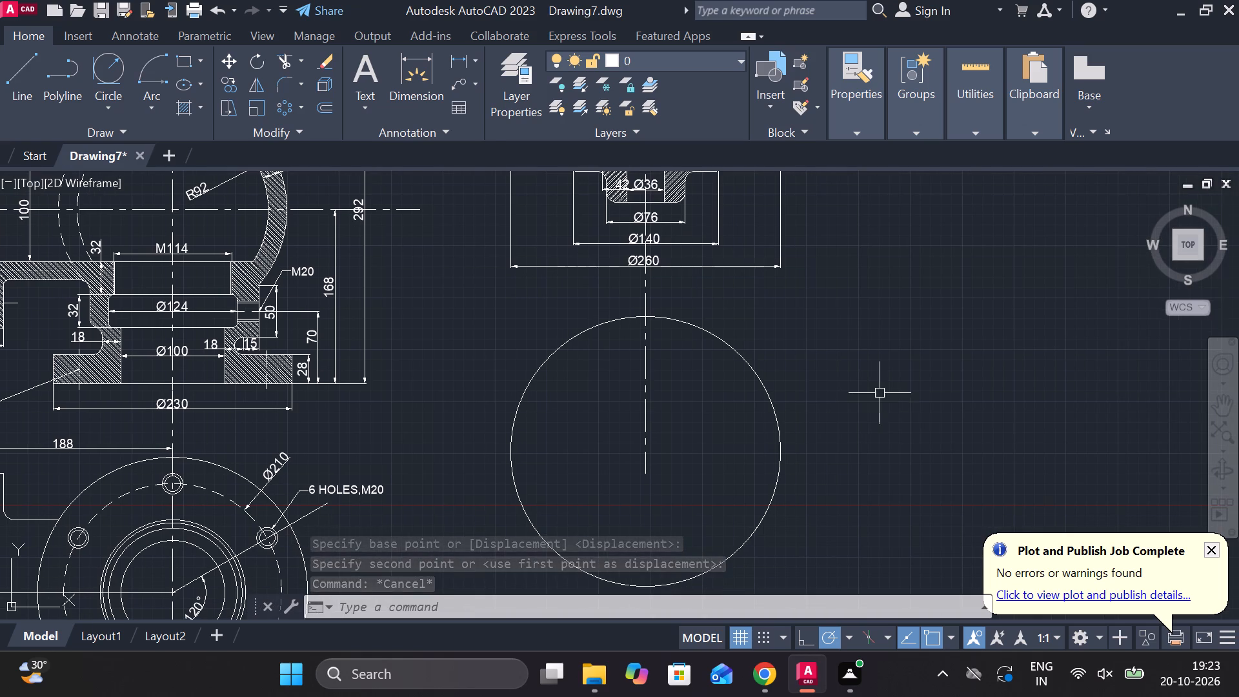
pyautogui.write('C')
pyautogui.press('space')
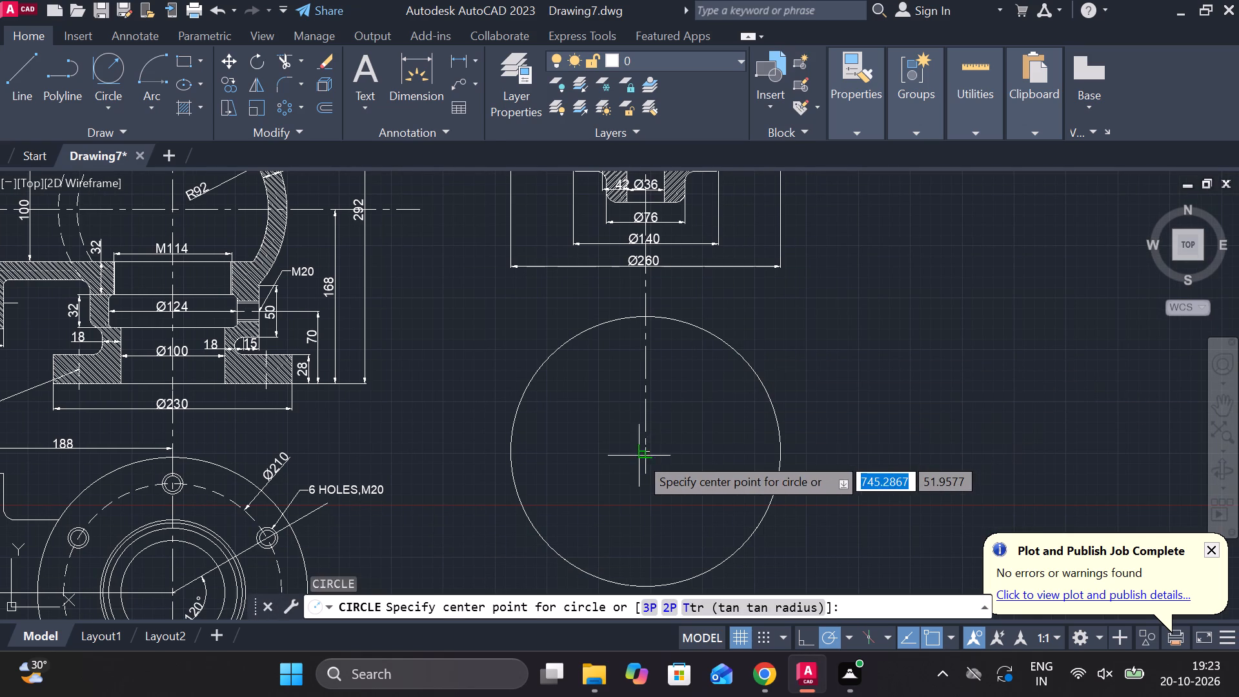
pyautogui.click(649, 456)
pyautogui.write('D 210')
pyautogui.press('Return')
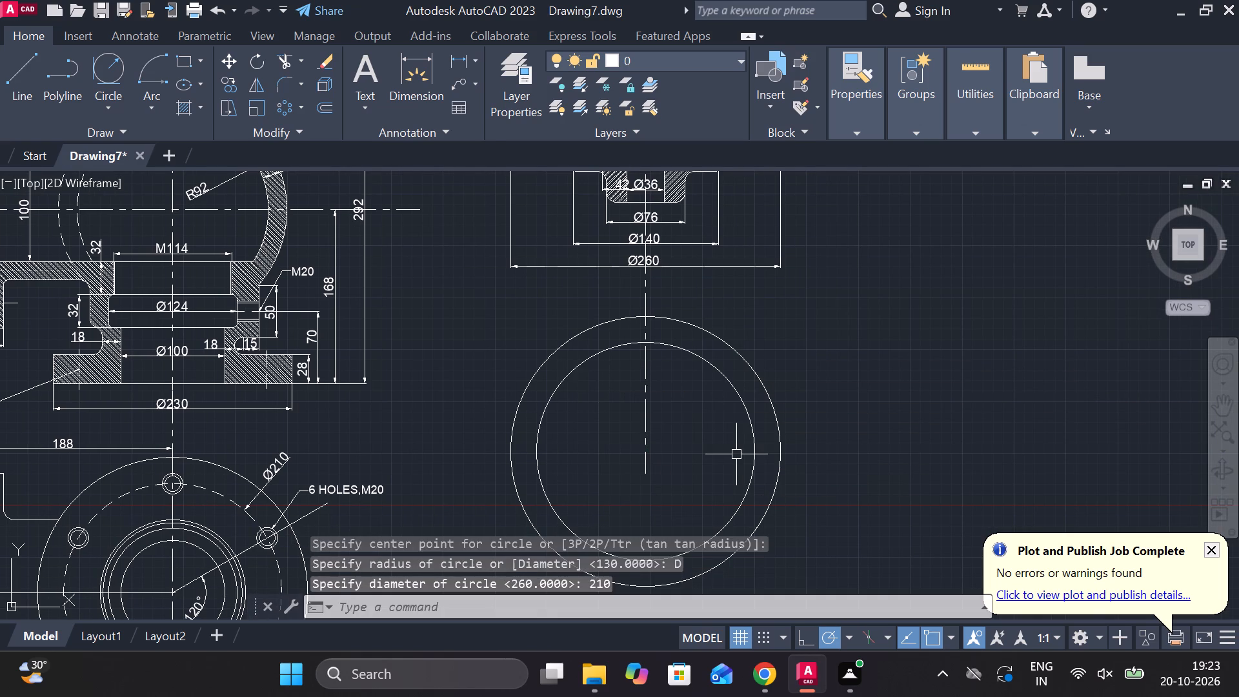
pyautogui.press('Escape')
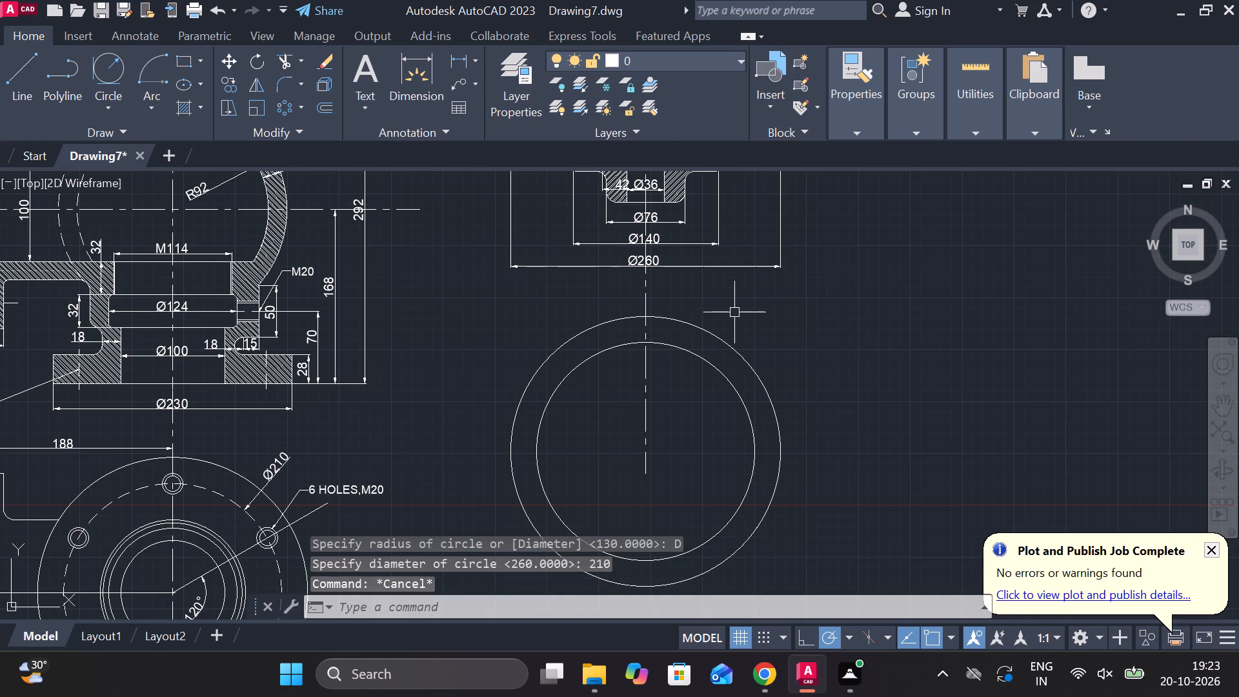
# Draw a bolt hole circle of diameter 20 centred where the 210-diameter circle's top meets the centre line.
pyautogui.write('C')
pyautogui.press('space')
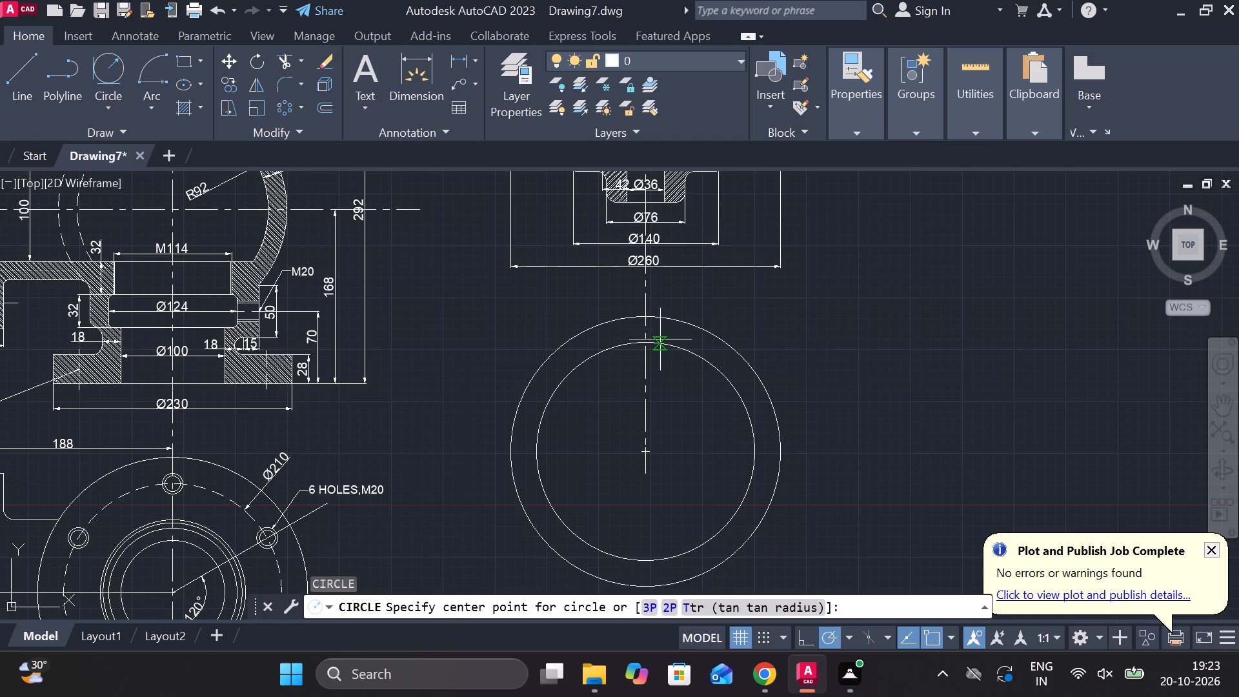
pyautogui.scroll(1, 670, 323)
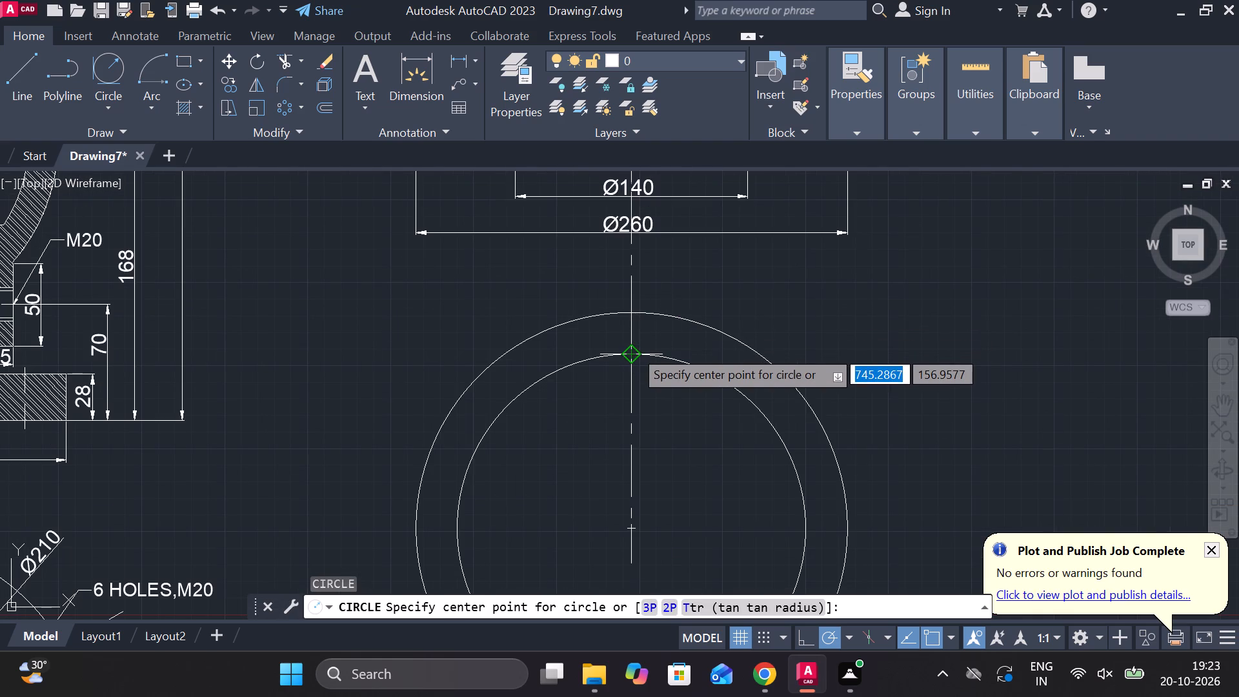
pyautogui.click(633, 350)
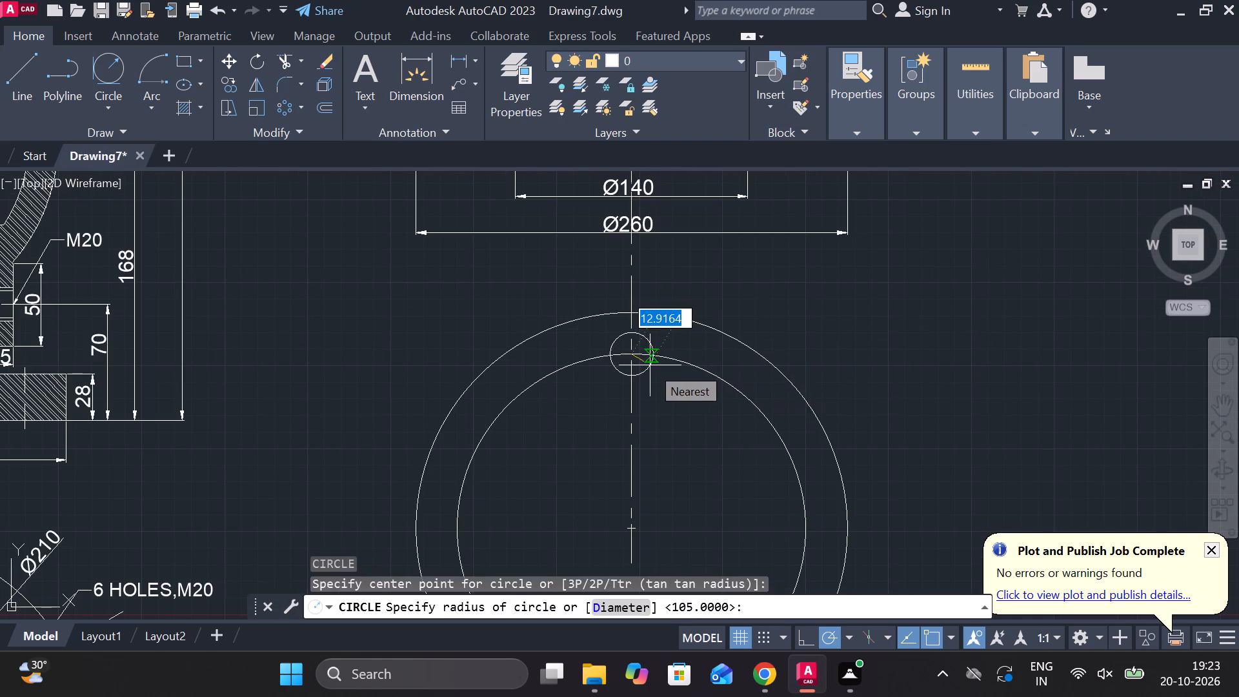
pyautogui.write('D')
pyautogui.press('space')
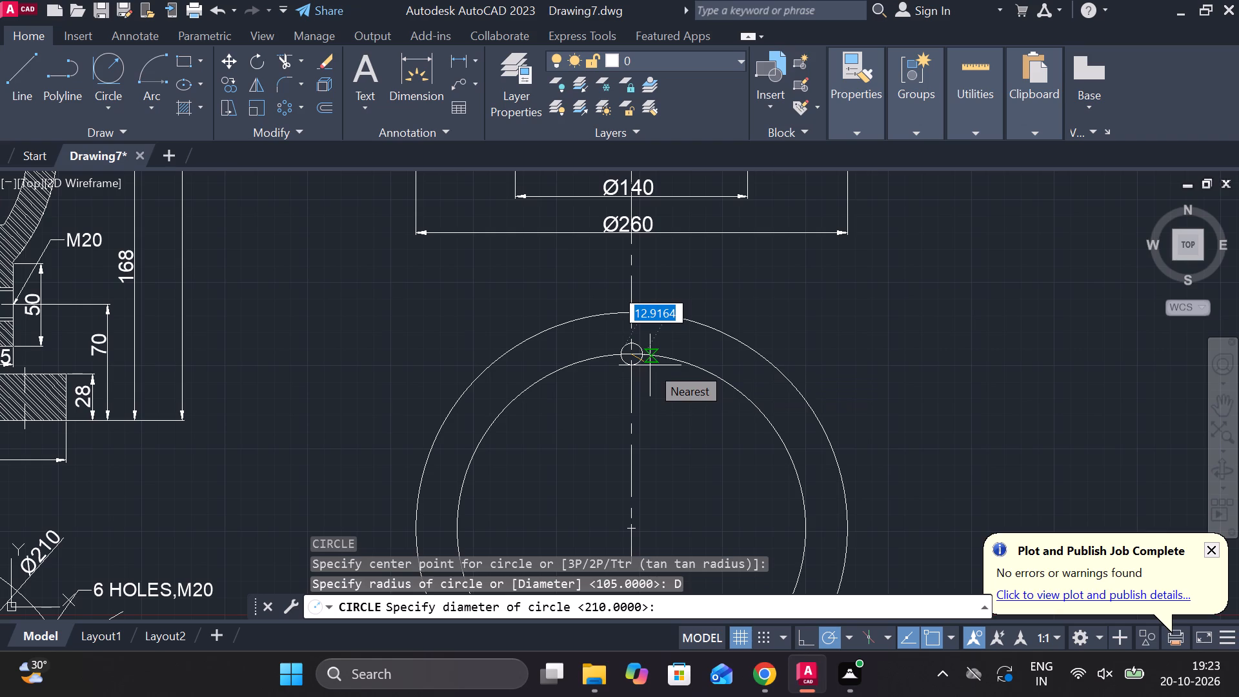
pyautogui.write('20')
pyautogui.press('Return')
pyautogui.scroll(1, 641, 347)
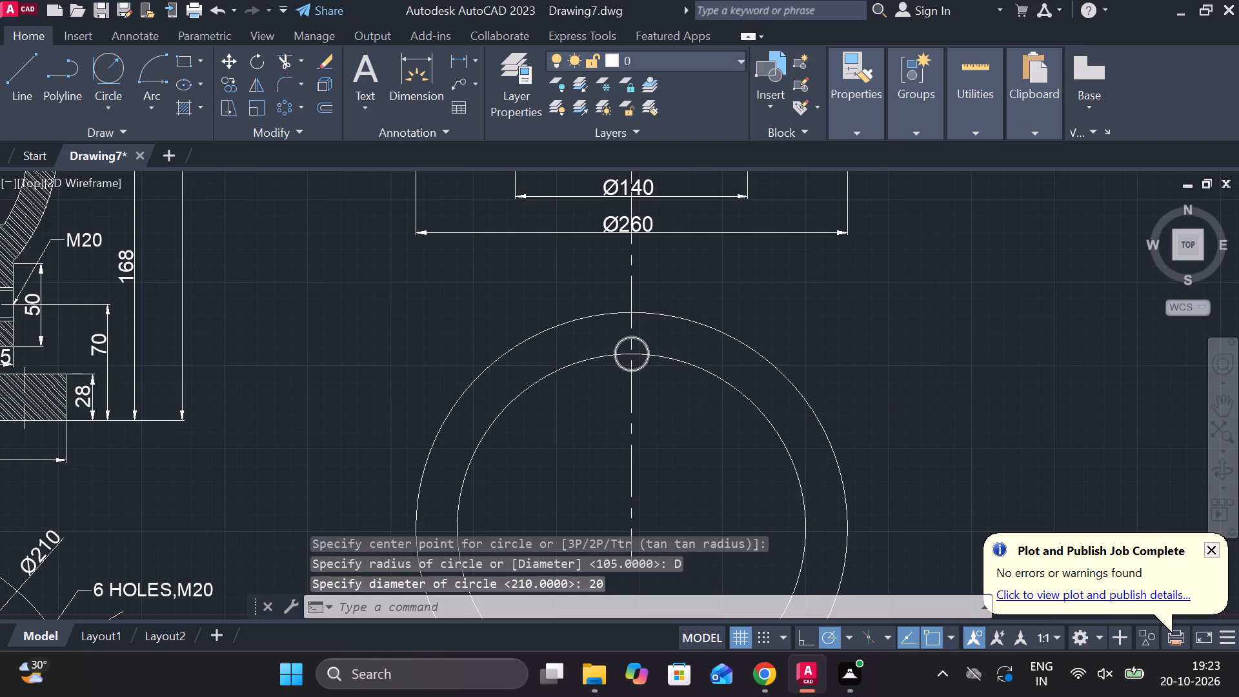
pyautogui.scroll(-3, 749, 372)
pyautogui.scroll(2, 734, 386)
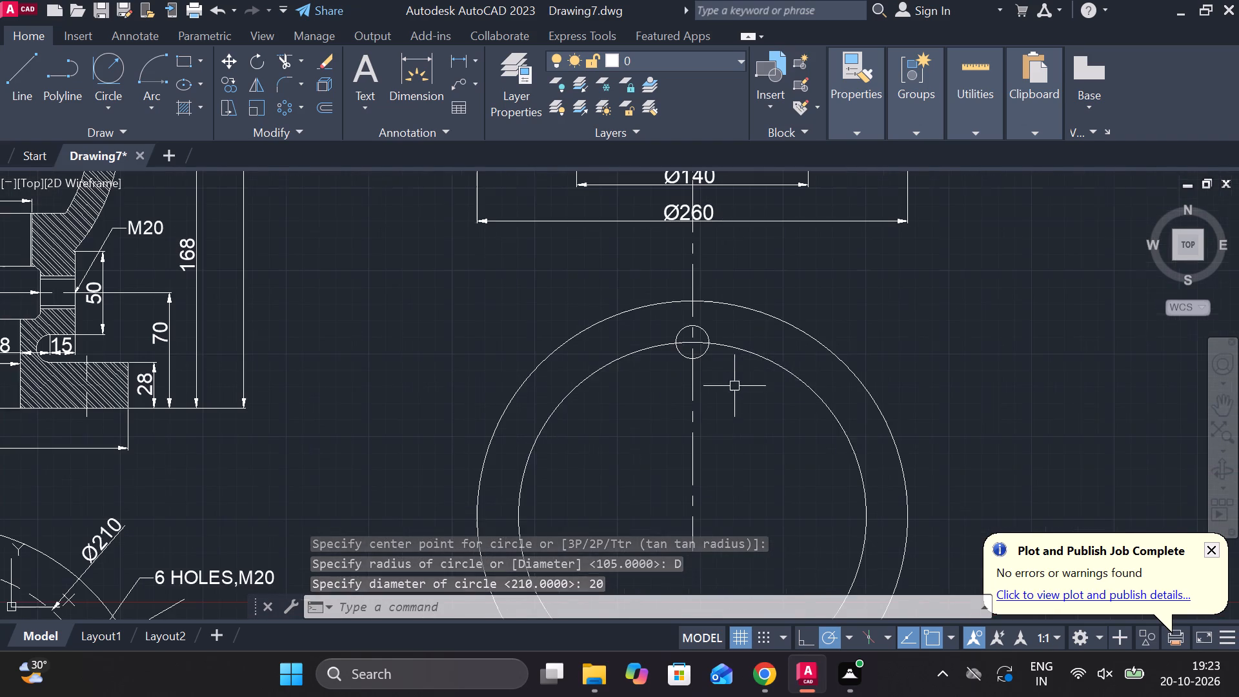
# Draw a circle of diameter 15 concentric with the 20-diameter bolt hole at the top of the flange plan.
pyautogui.write('C')
pyautogui.press('space')
pyautogui.scroll(2, 721, 334)
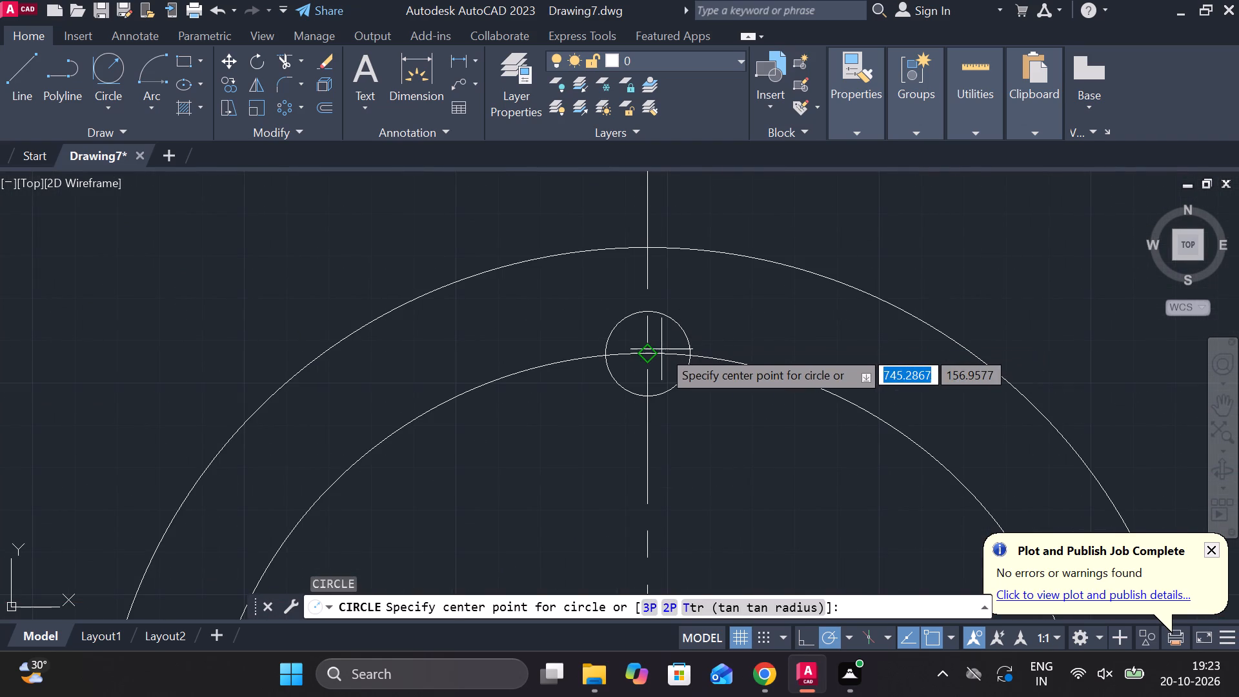
pyautogui.click(651, 354)
pyautogui.press('d')
pyautogui.press('space')
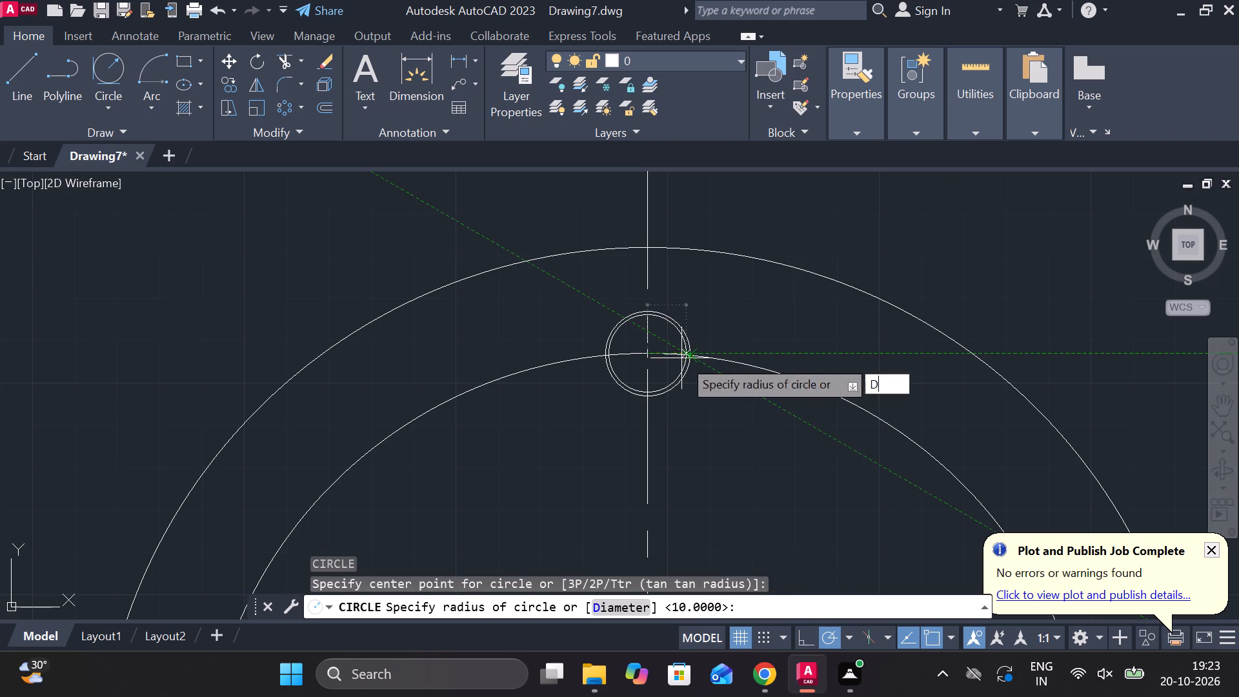
pyautogui.write('15')
pyautogui.press('Return')
pyautogui.scroll(-3, 684, 356)
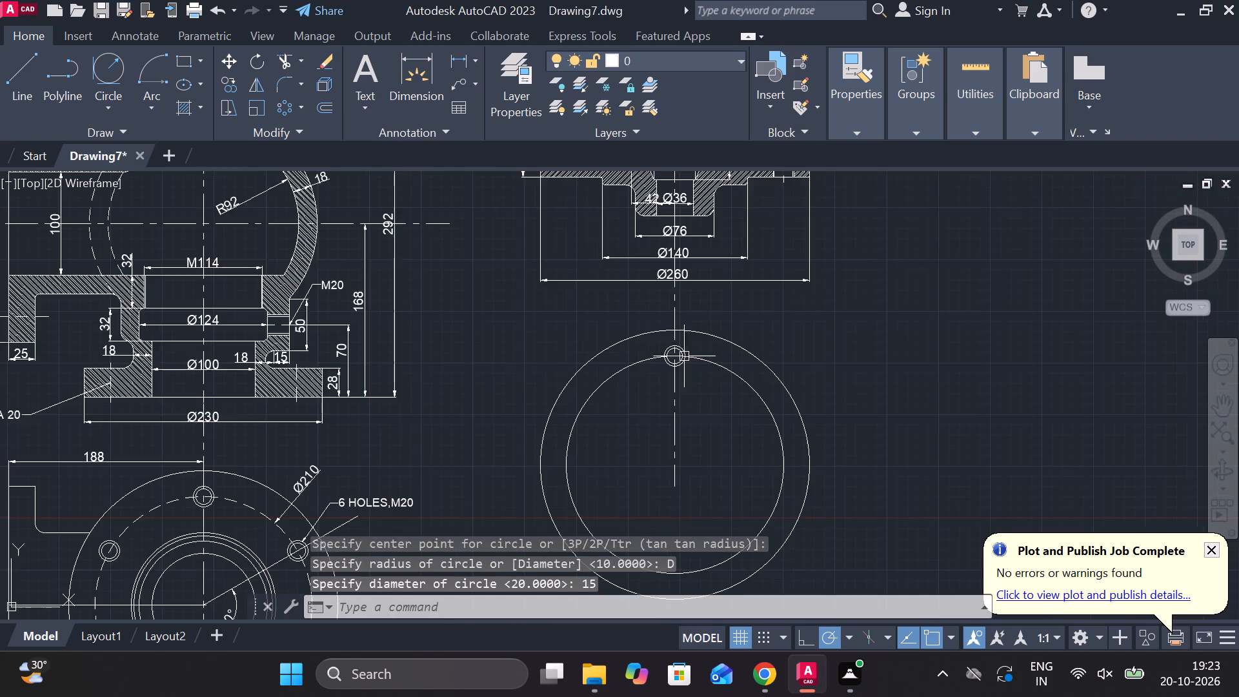
# Polar array both bolt hole circles around the flange centre with 6 items over 360 degrees.
pyautogui.scroll(2, 689, 369)
pyautogui.click(678, 325)
pyautogui.click(676, 323)
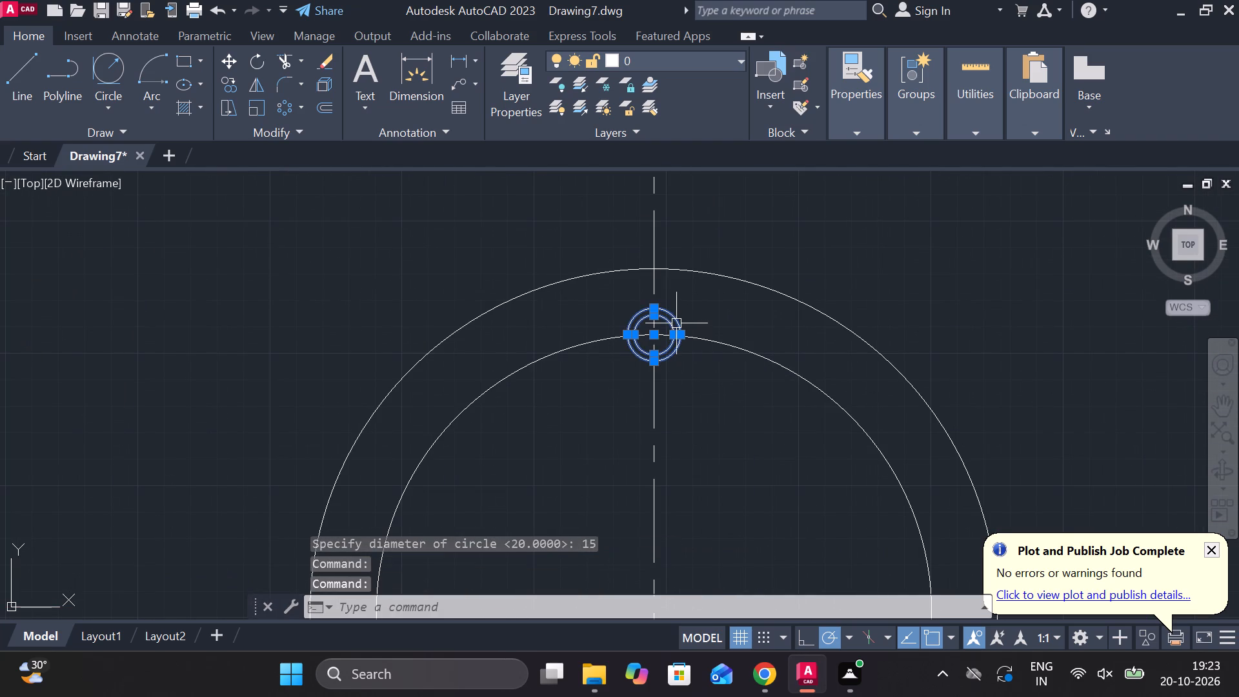
pyautogui.click(289, 107)
pyautogui.scroll(-2, 605, 363)
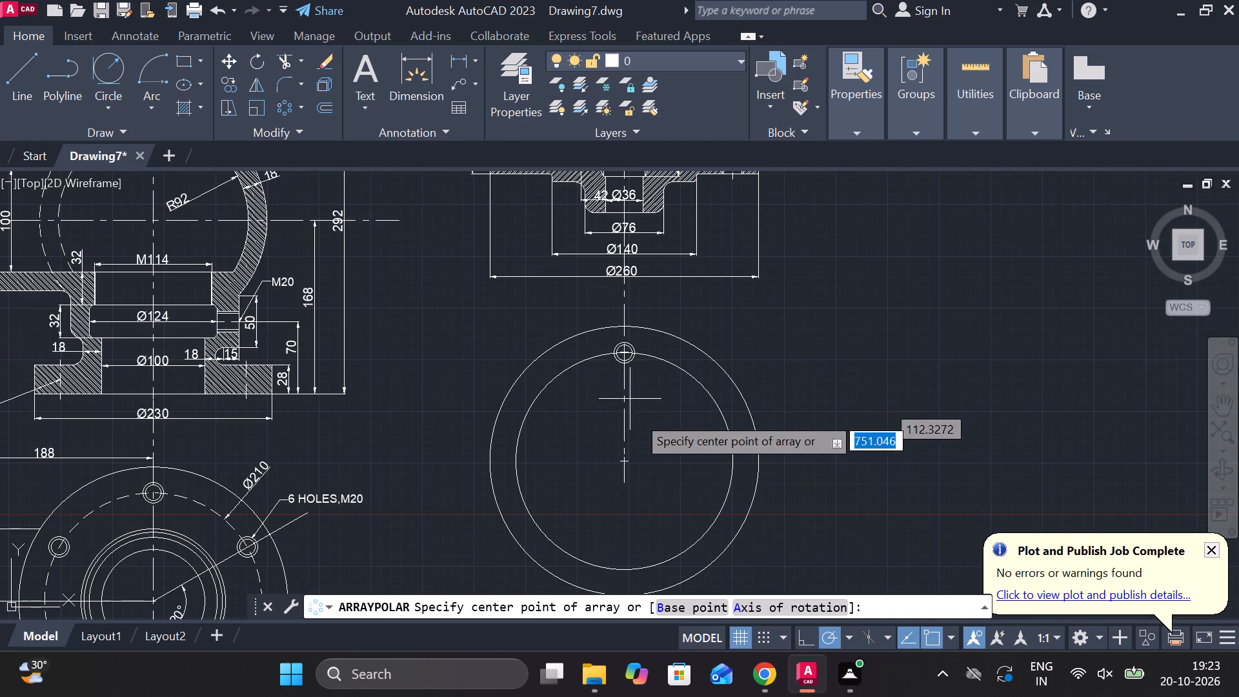
pyautogui.click(630, 461)
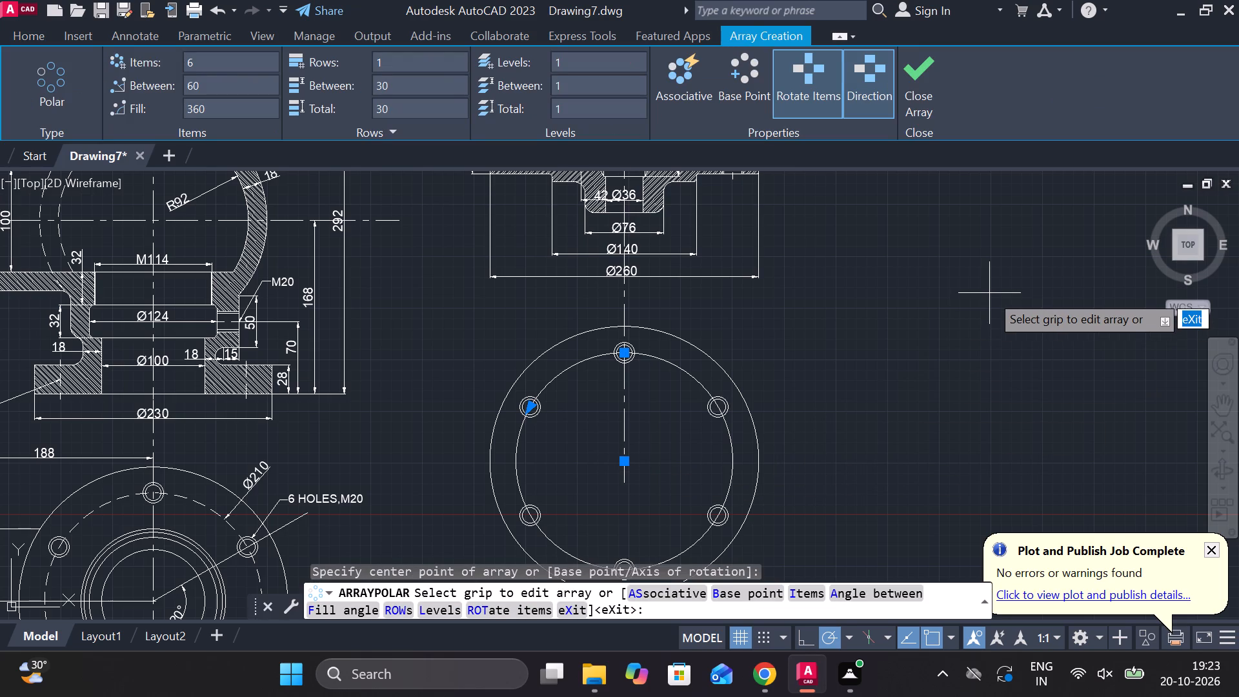
pyautogui.click(905, 79)
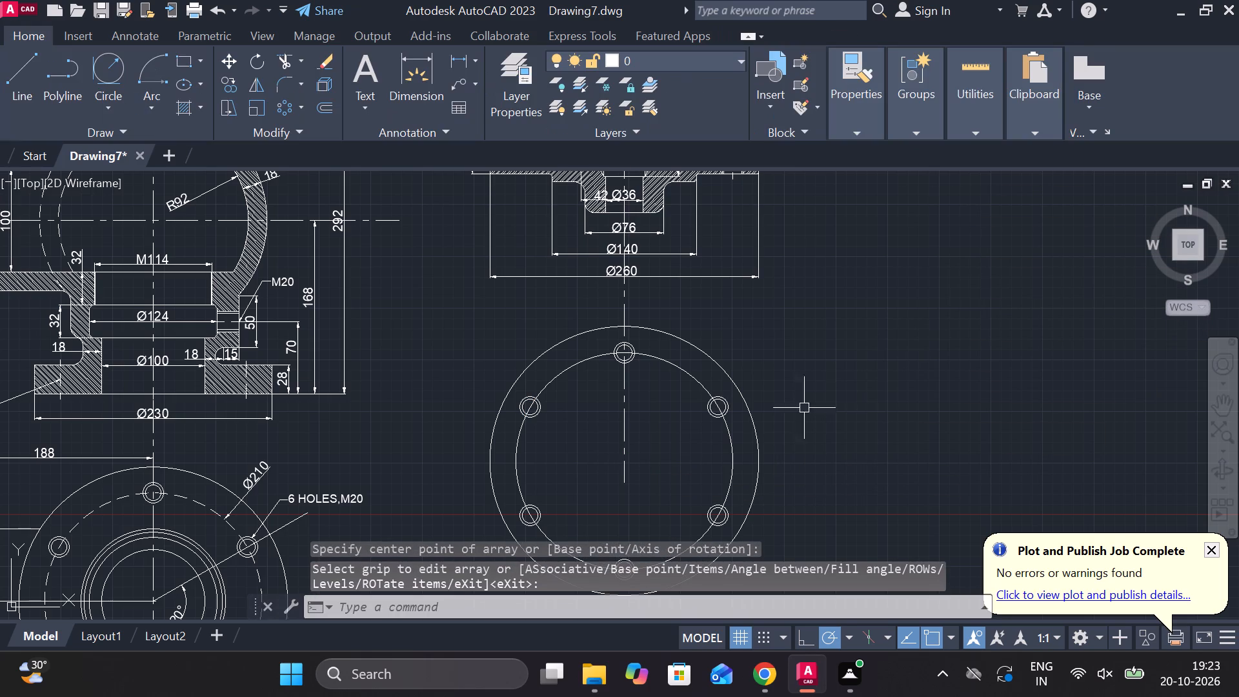
# Draw a horizontal line from the flange plan's centre leftward to a point beyond the outer circle.
pyautogui.moveTo(789, 416); pyautogui.dragTo(832, 348, button='middle')
pyautogui.press('Escape')
pyautogui.press('l')
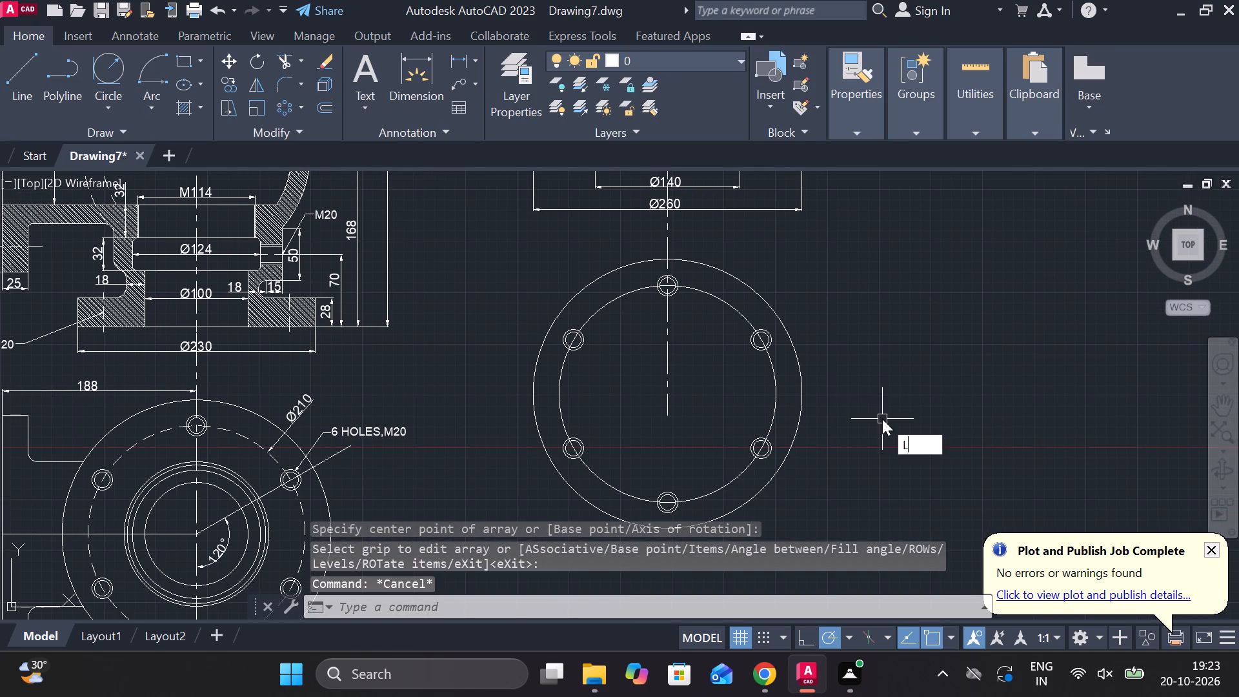
pyautogui.press('Return')
pyautogui.click(667, 396)
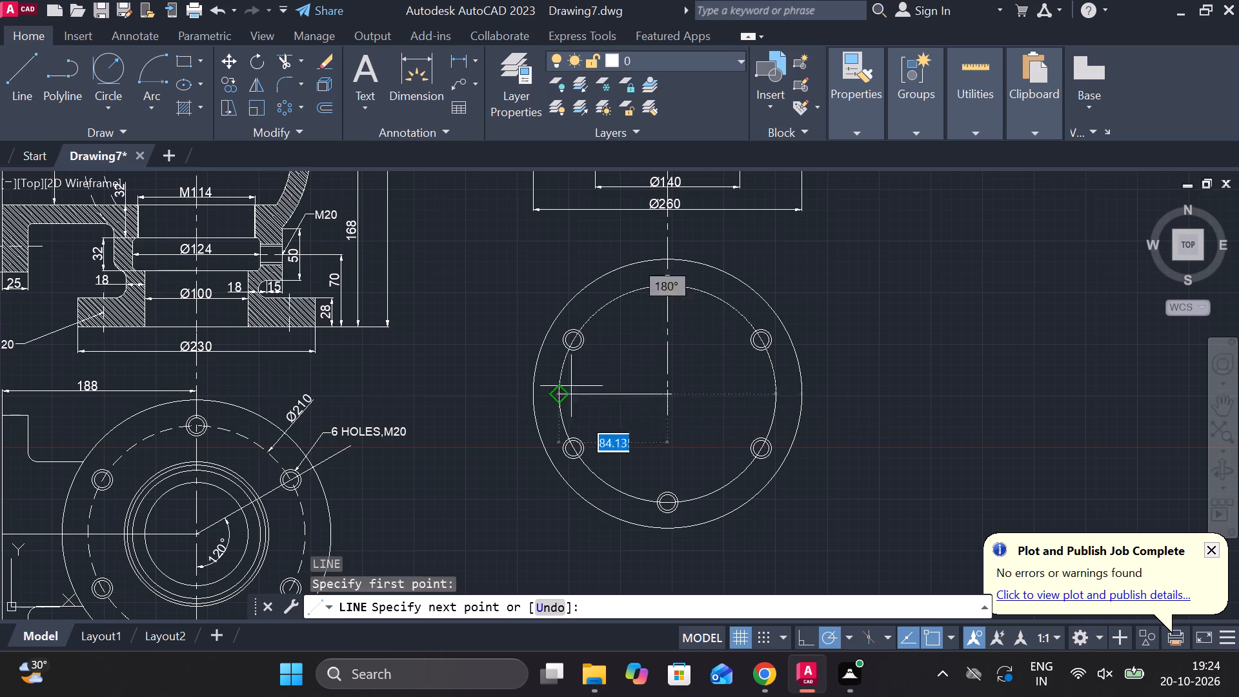
pyautogui.click(492, 393)
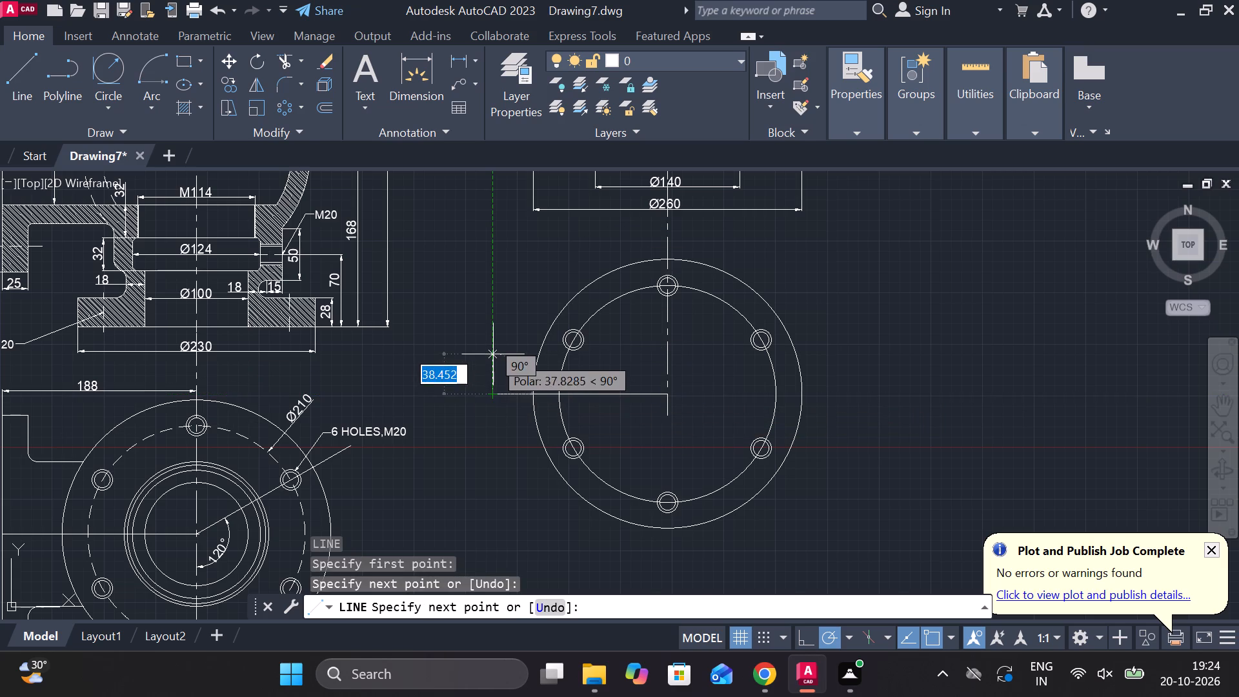
pyautogui.scroll(1, 493, 354)
pyautogui.press('Escape')
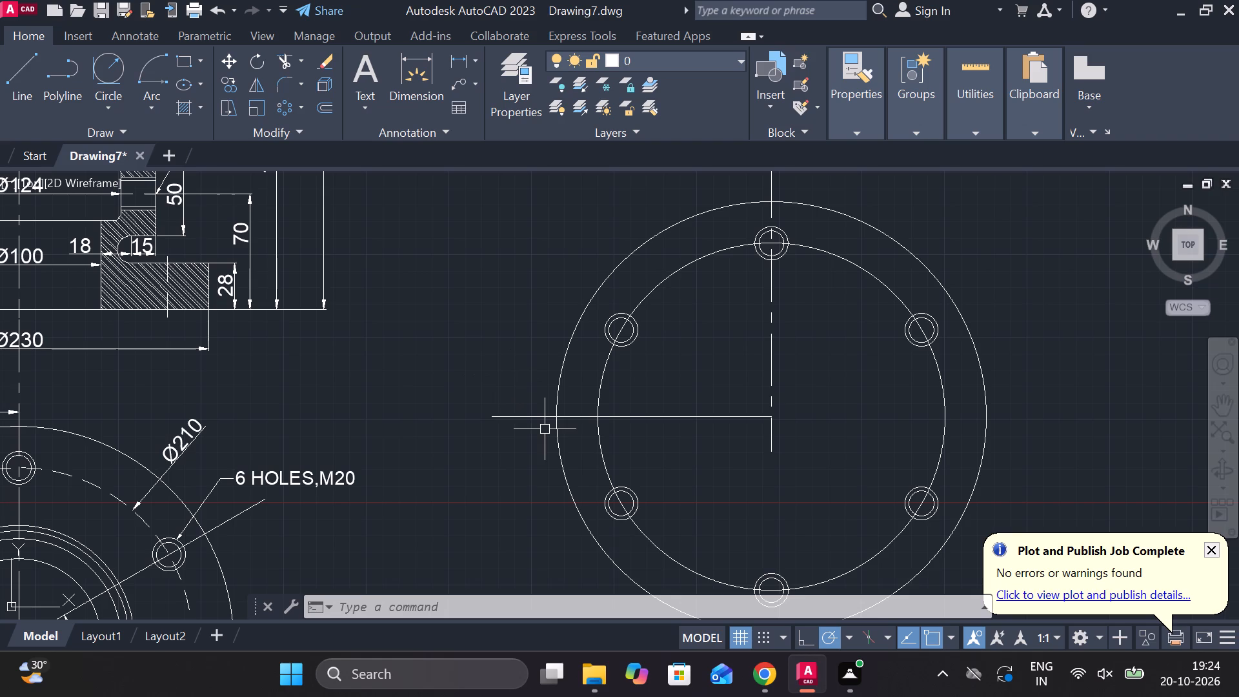
# Draw a circle of diameter 64 centred on the flange plan's centre.
pyautogui.write('C')
pyautogui.press('space')
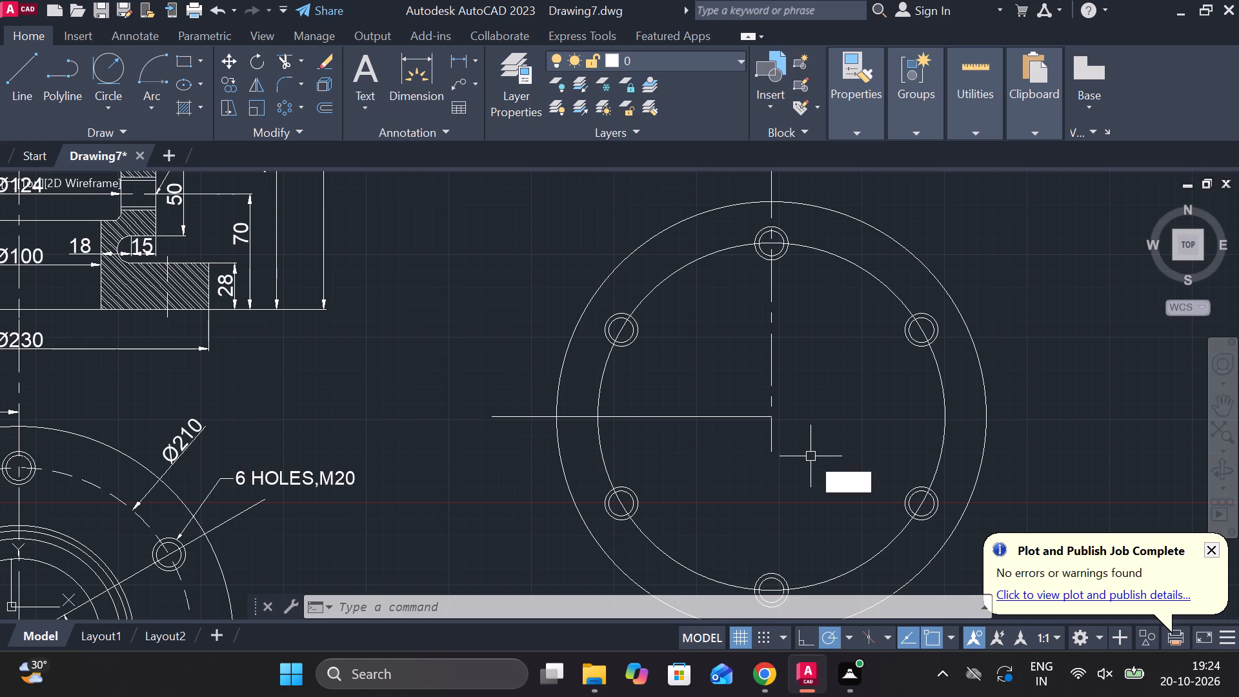
pyautogui.click(774, 414)
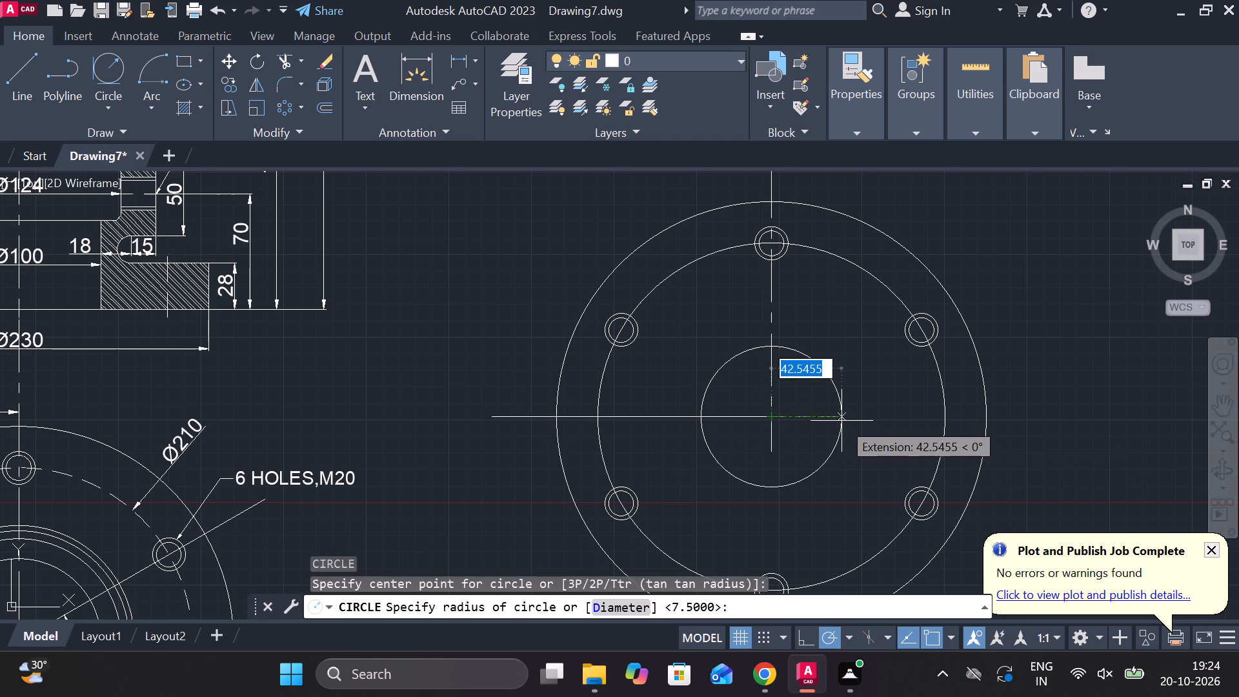
pyautogui.write('D')
pyautogui.press('space')
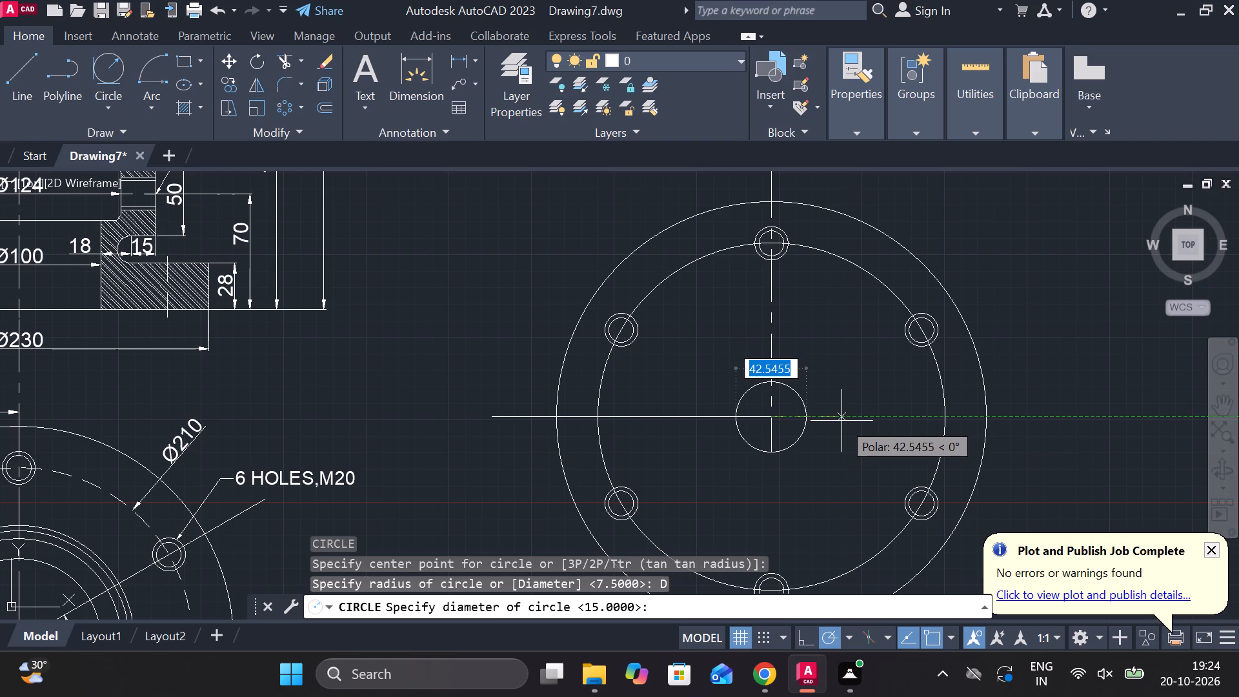
pyautogui.press('6')
pyautogui.write('4')
pyautogui.press('space')
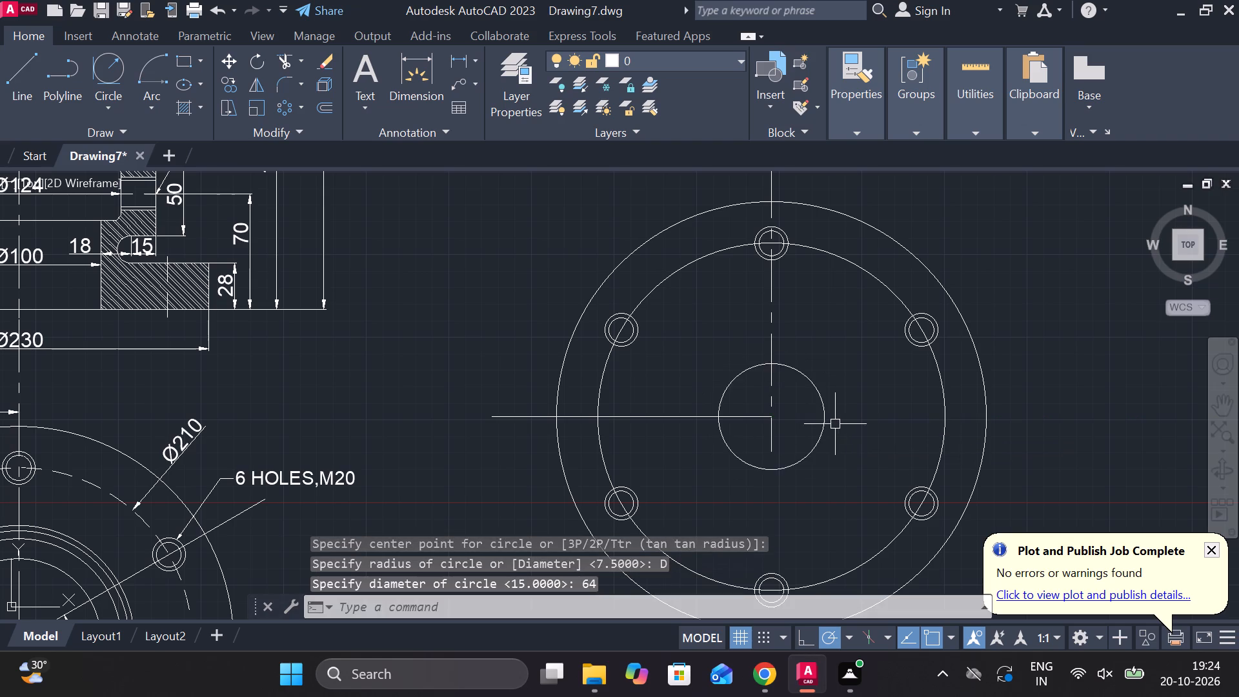
# Draw a circle of diameter 36 concentric with the 64-diameter circle.
pyautogui.press('space')
pyautogui.click(769, 416)
pyautogui.write('D')
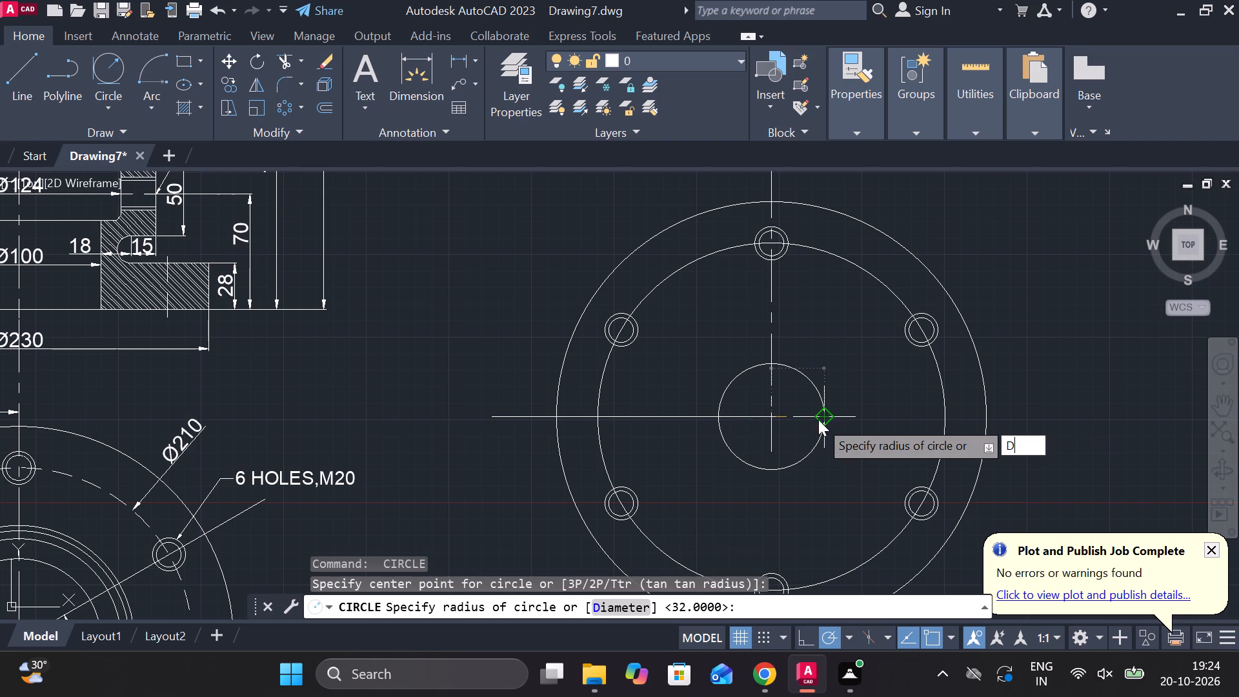
pyautogui.press('space')
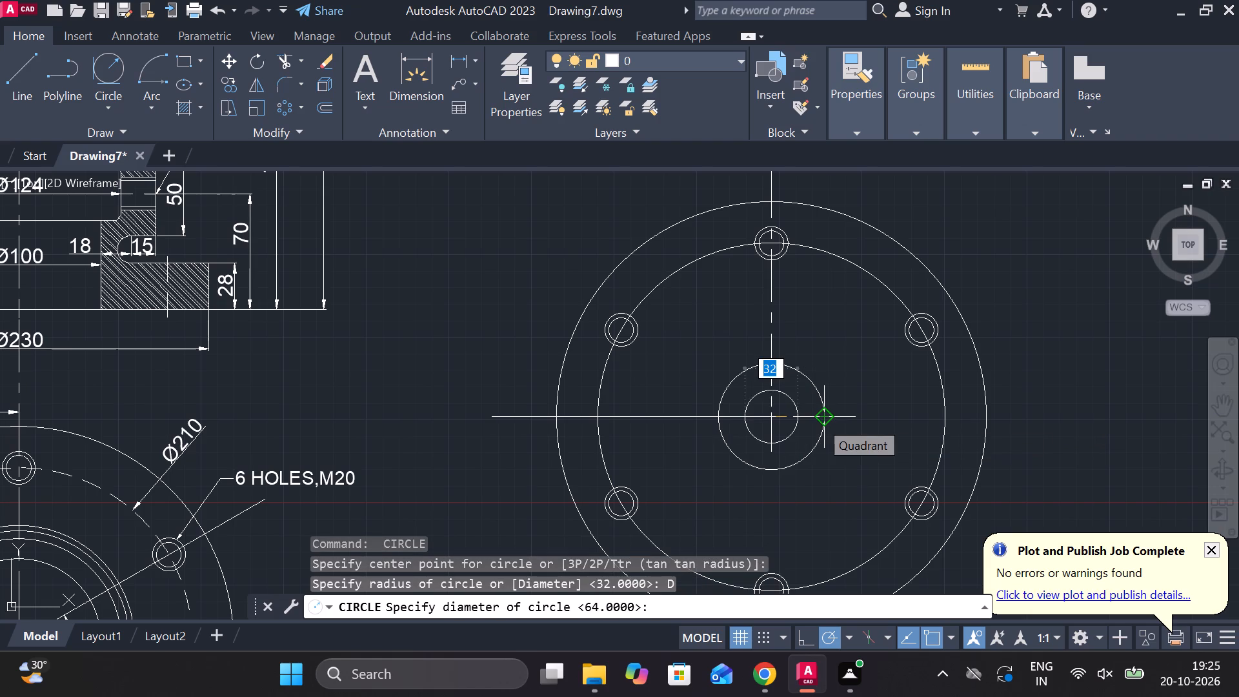
pyautogui.press('3')
pyautogui.press('6')
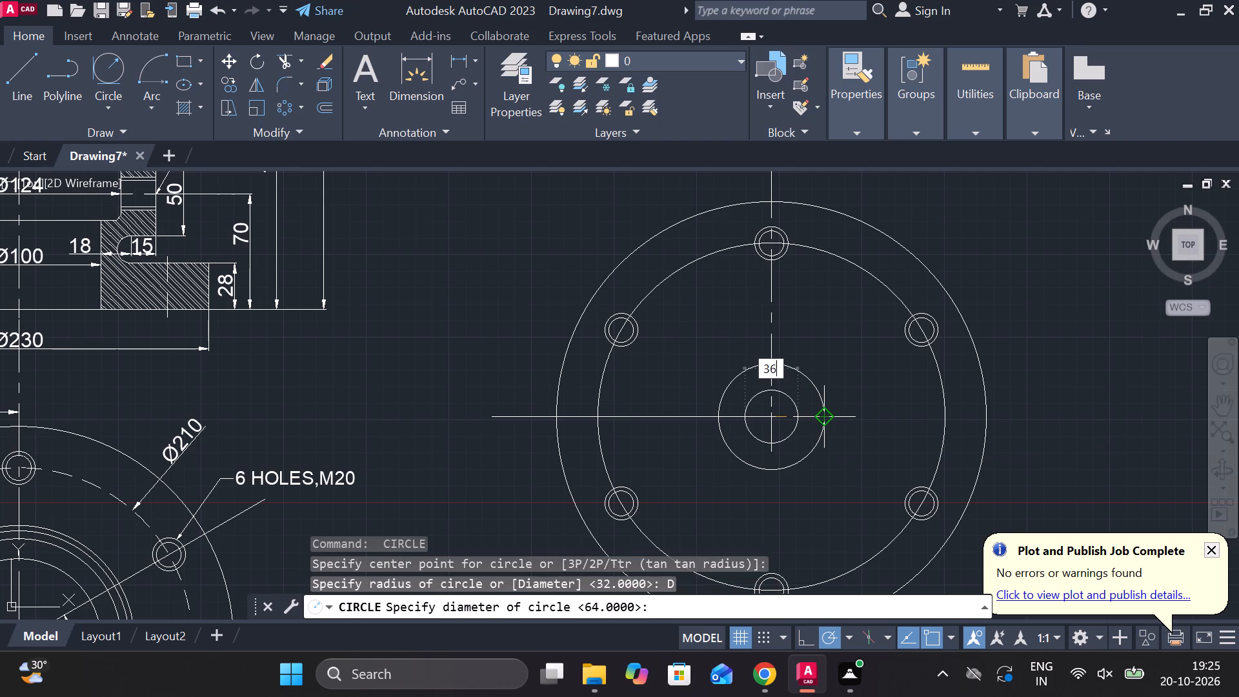
pyautogui.press('space')
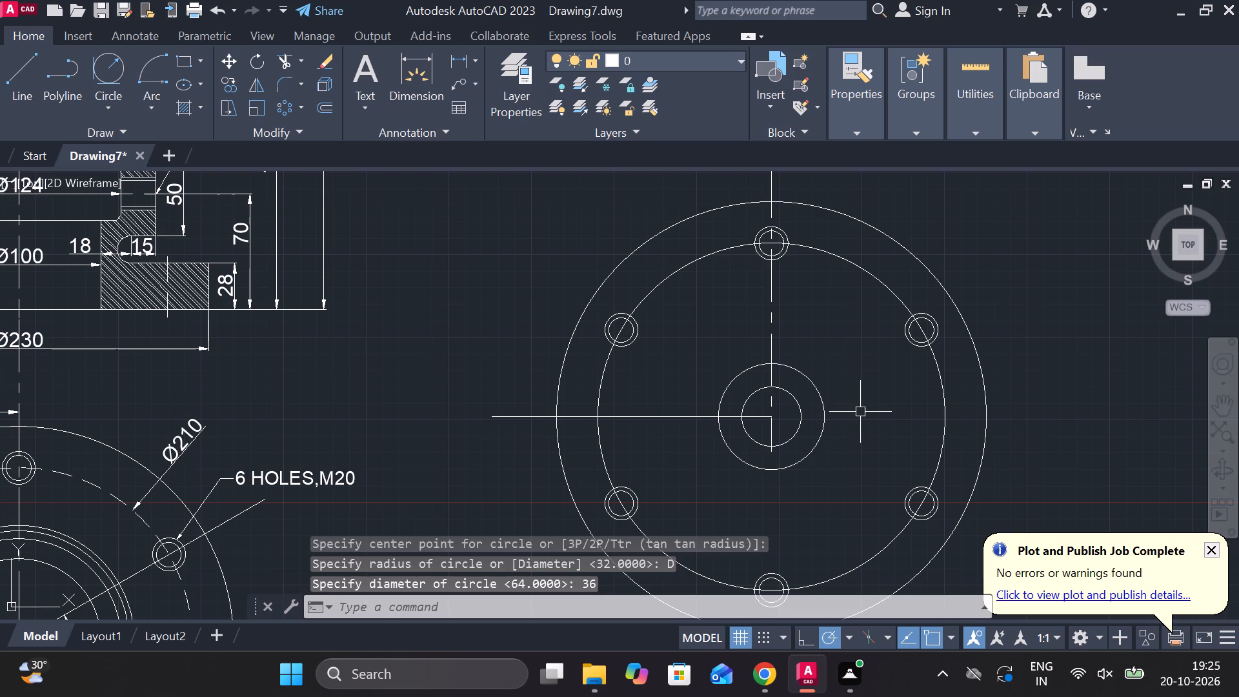
# Draw a circle of diameter 40 concentric with the 36-diameter circle.
pyautogui.press('space')
pyautogui.click(780, 413)
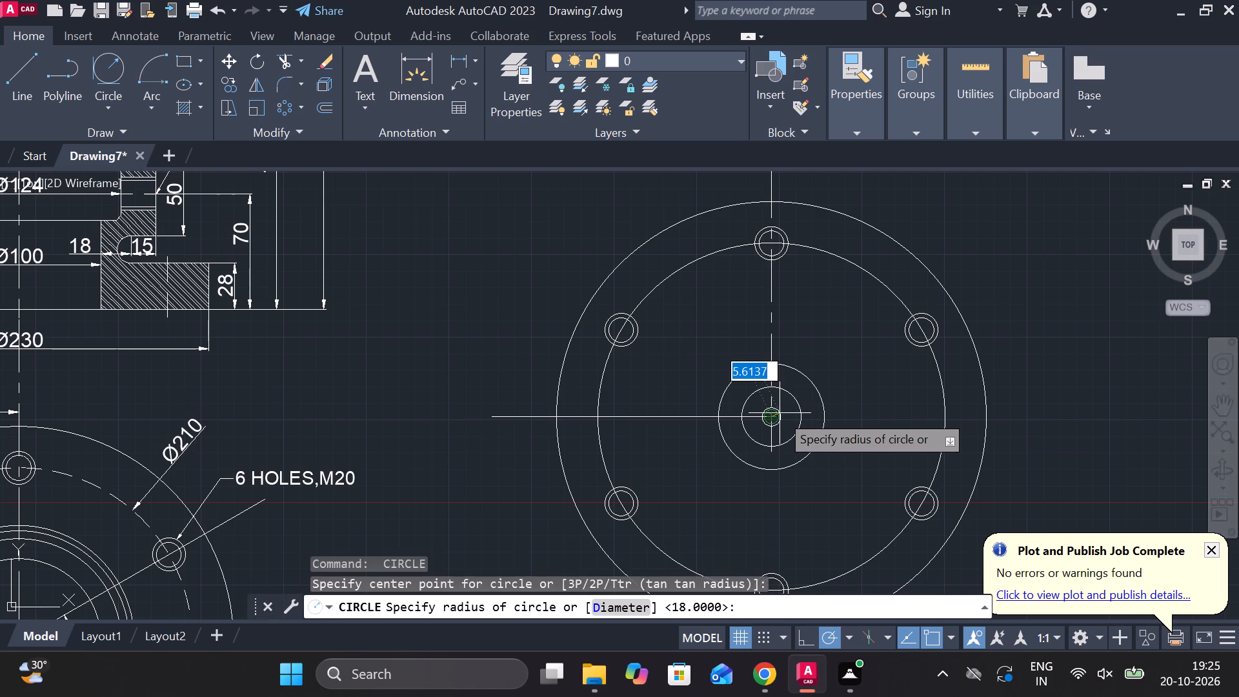
pyautogui.scroll(2, 805, 419)
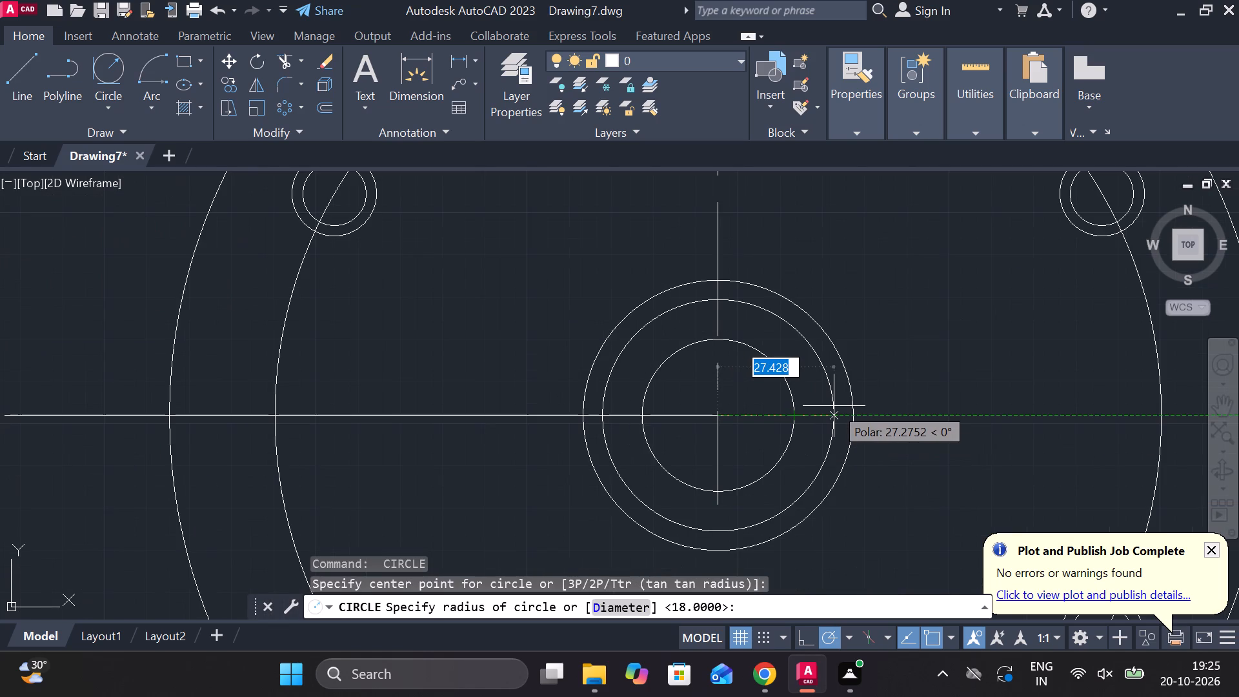
pyautogui.write('D')
pyautogui.press('space')
pyautogui.write('40')
pyautogui.press('Return')
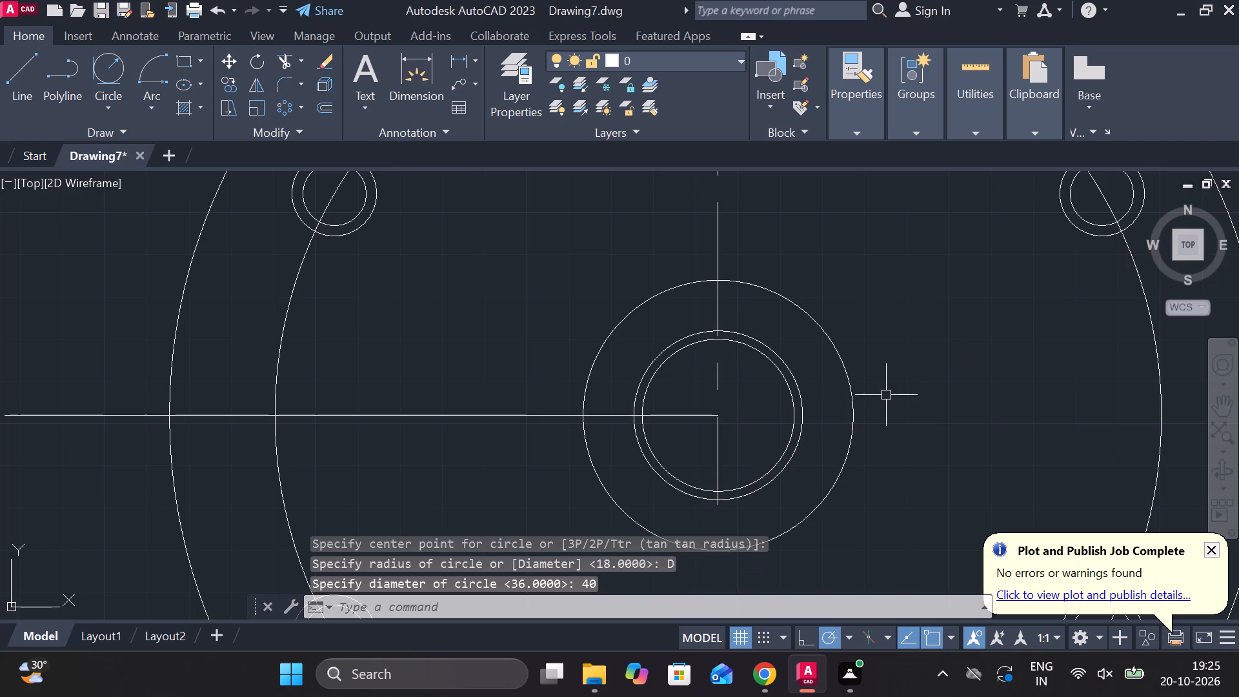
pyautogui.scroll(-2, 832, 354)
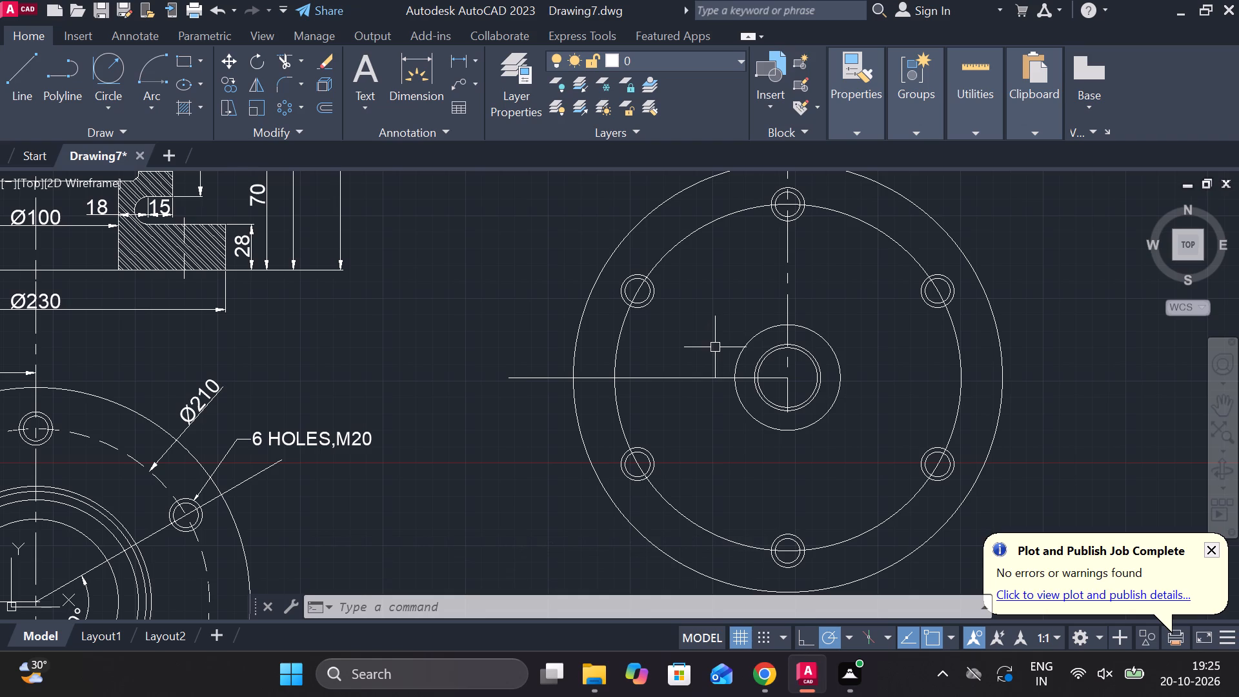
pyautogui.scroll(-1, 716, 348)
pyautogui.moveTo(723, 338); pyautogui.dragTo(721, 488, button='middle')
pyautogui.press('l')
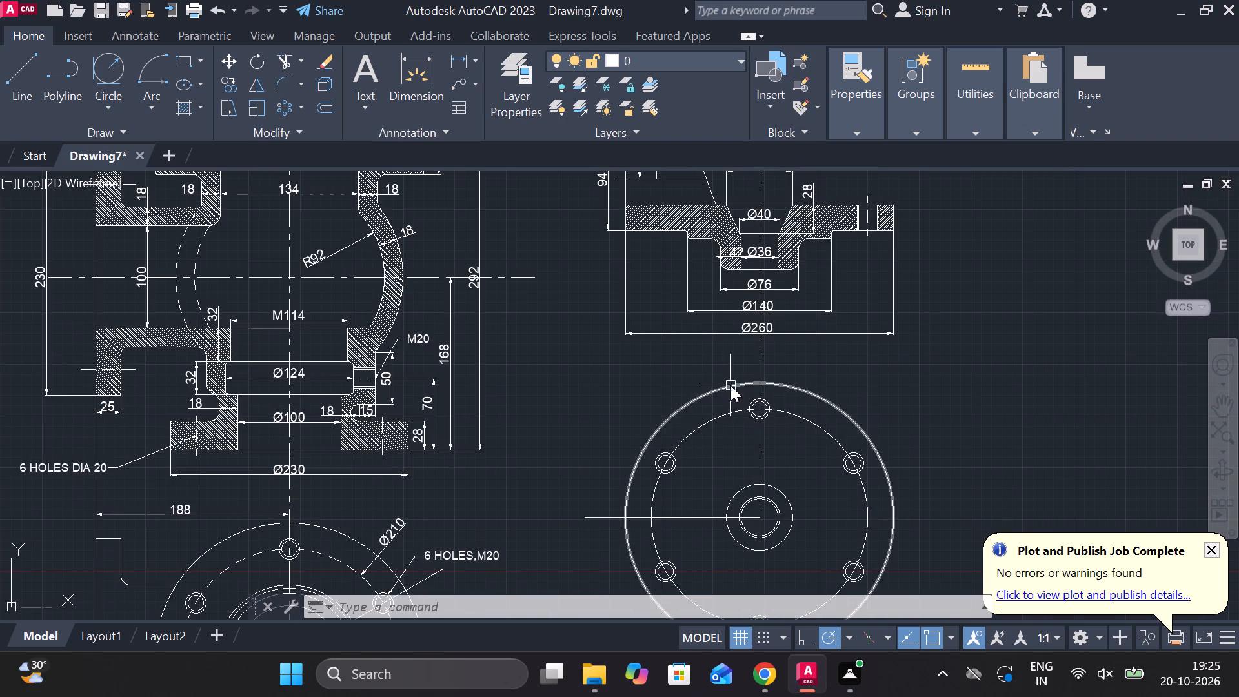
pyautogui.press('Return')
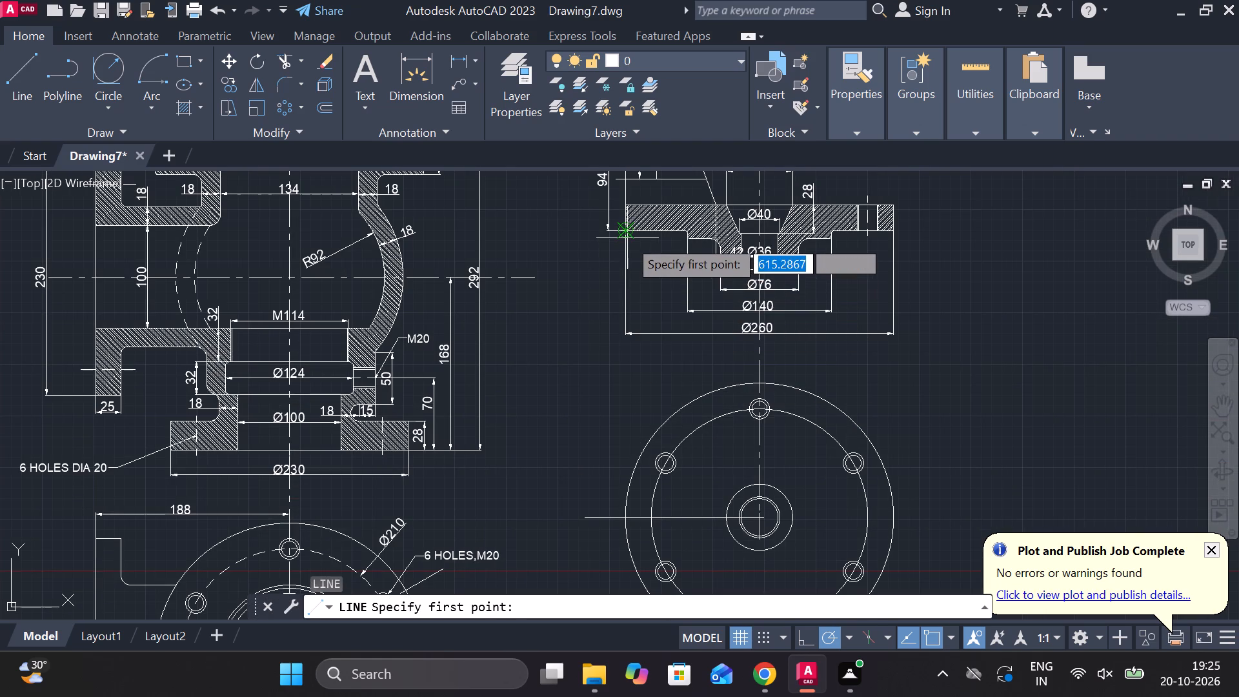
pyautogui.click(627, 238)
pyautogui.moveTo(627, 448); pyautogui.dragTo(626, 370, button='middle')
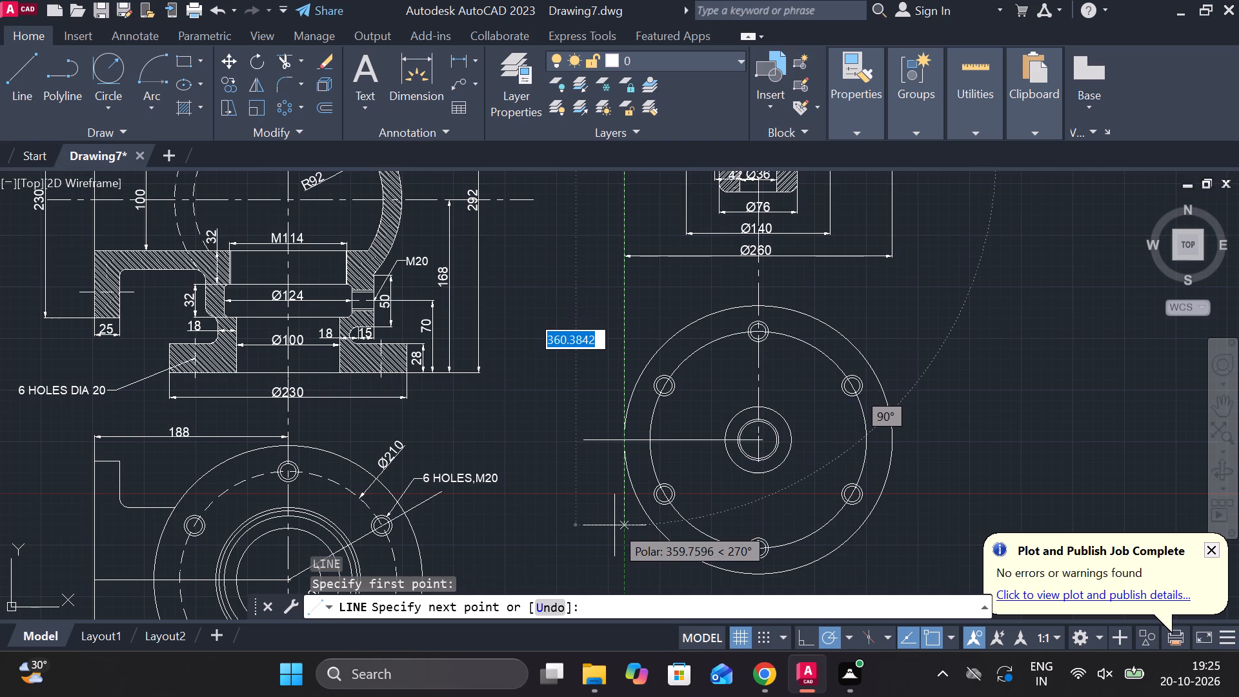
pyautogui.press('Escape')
# Draw a vertical projection line about 427 units long down from the section view's lower-left flange corner, past the flange plan's outer circle.
pyautogui.scroll(-2, 622, 511)
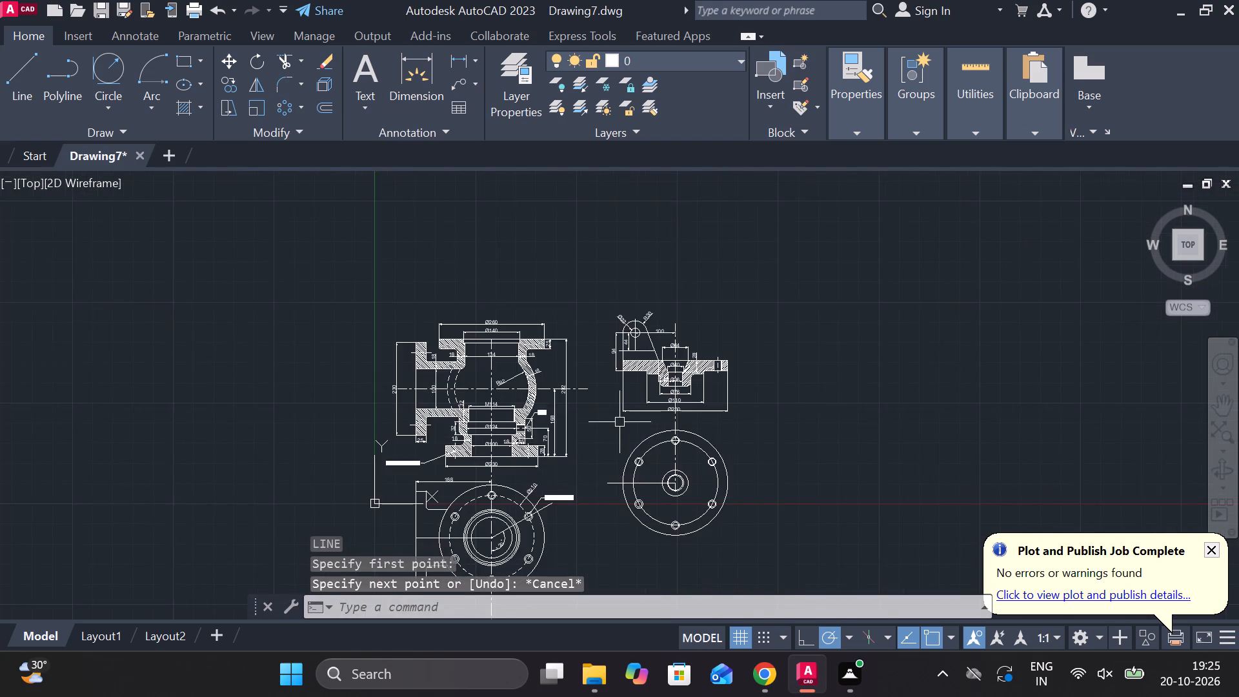
pyautogui.scroll(2, 623, 419)
pyautogui.moveTo(668, 422); pyautogui.dragTo(645, 416, button='middle')
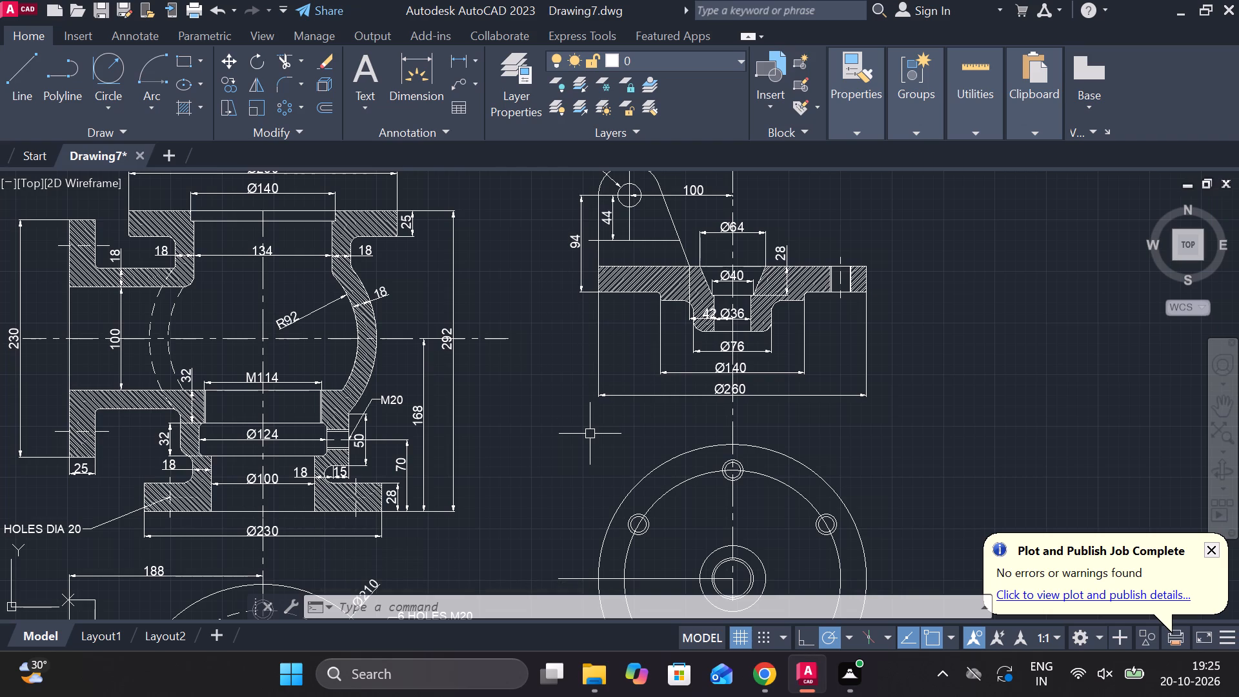
pyautogui.moveTo(590, 436); pyautogui.dragTo(569, 334, button='middle')
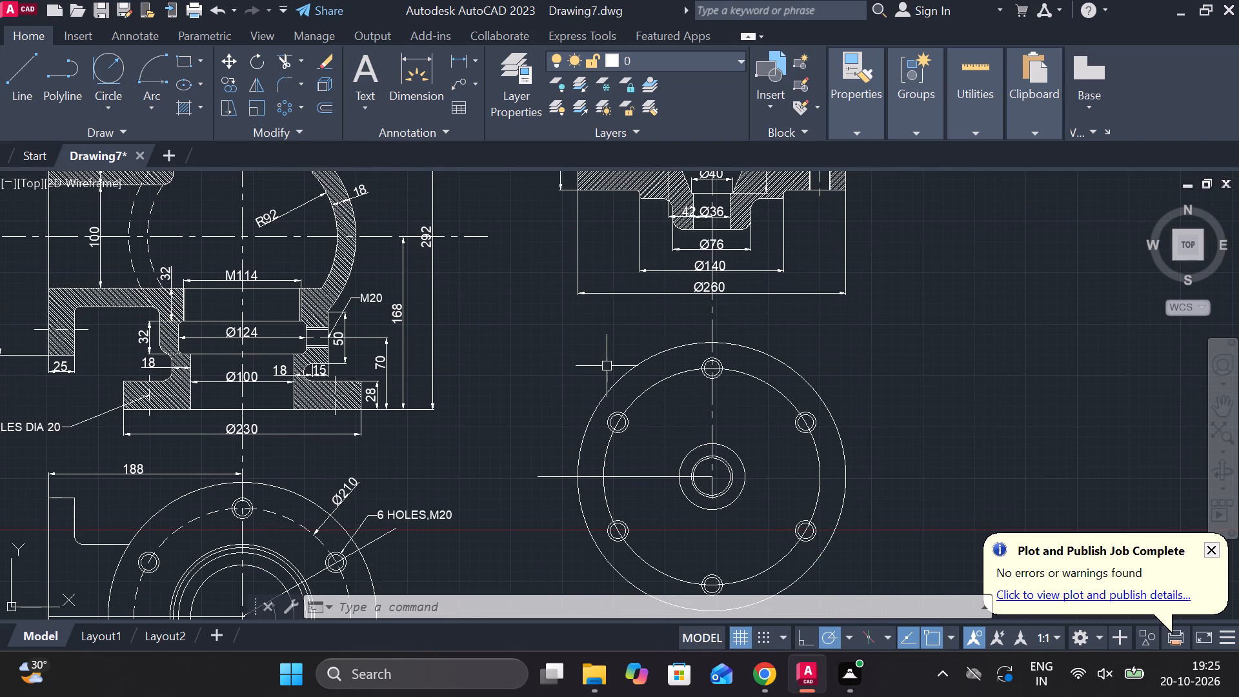
pyautogui.press('l')
pyautogui.press('Escape')
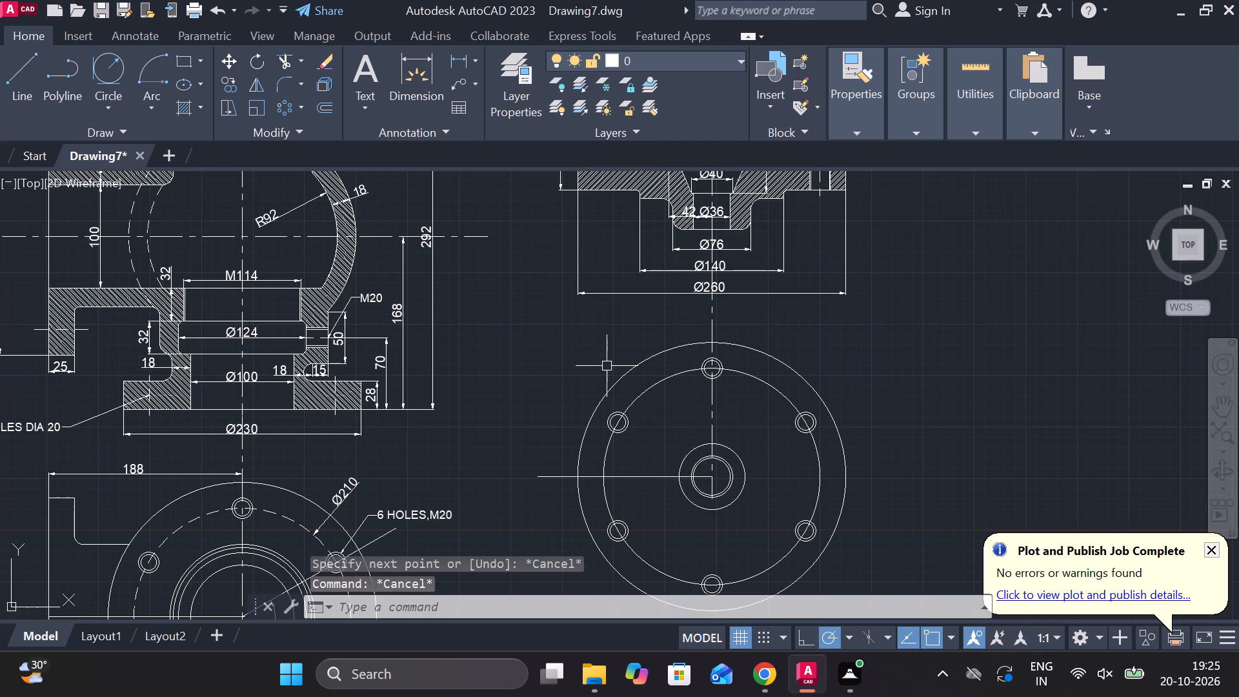
pyautogui.press('l')
pyautogui.press('Return')
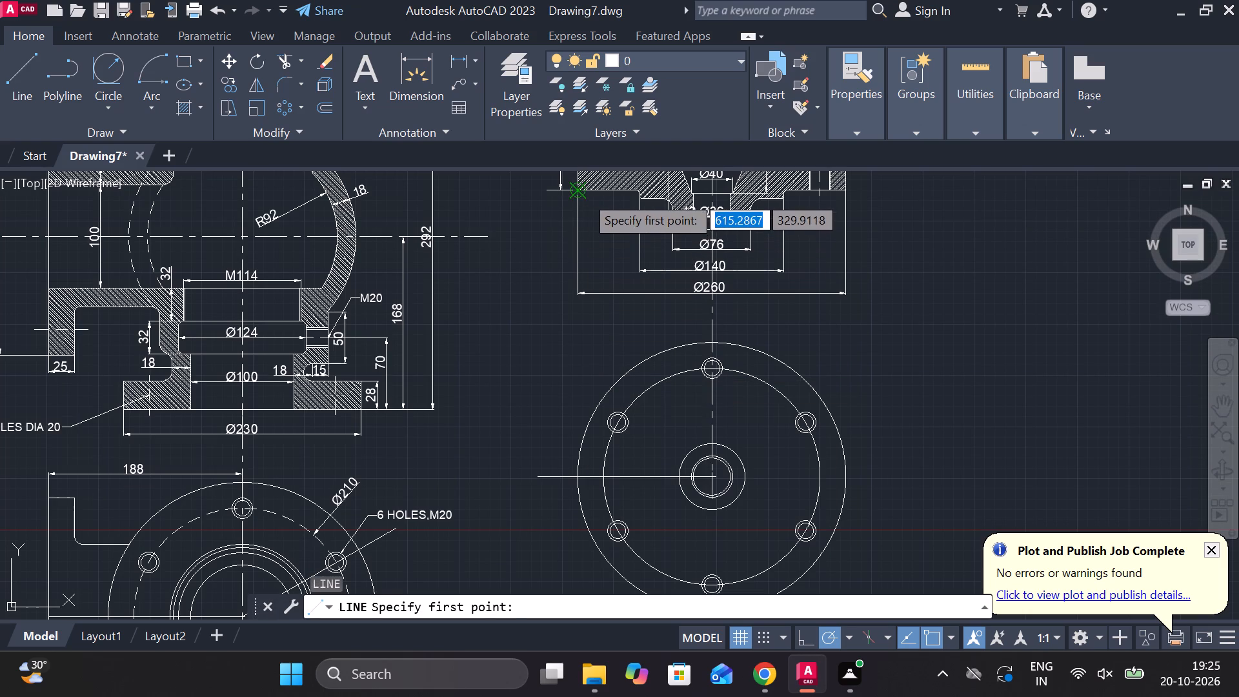
pyautogui.click(584, 194)
pyautogui.moveTo(607, 512); pyautogui.dragTo(582, 438, button='middle')
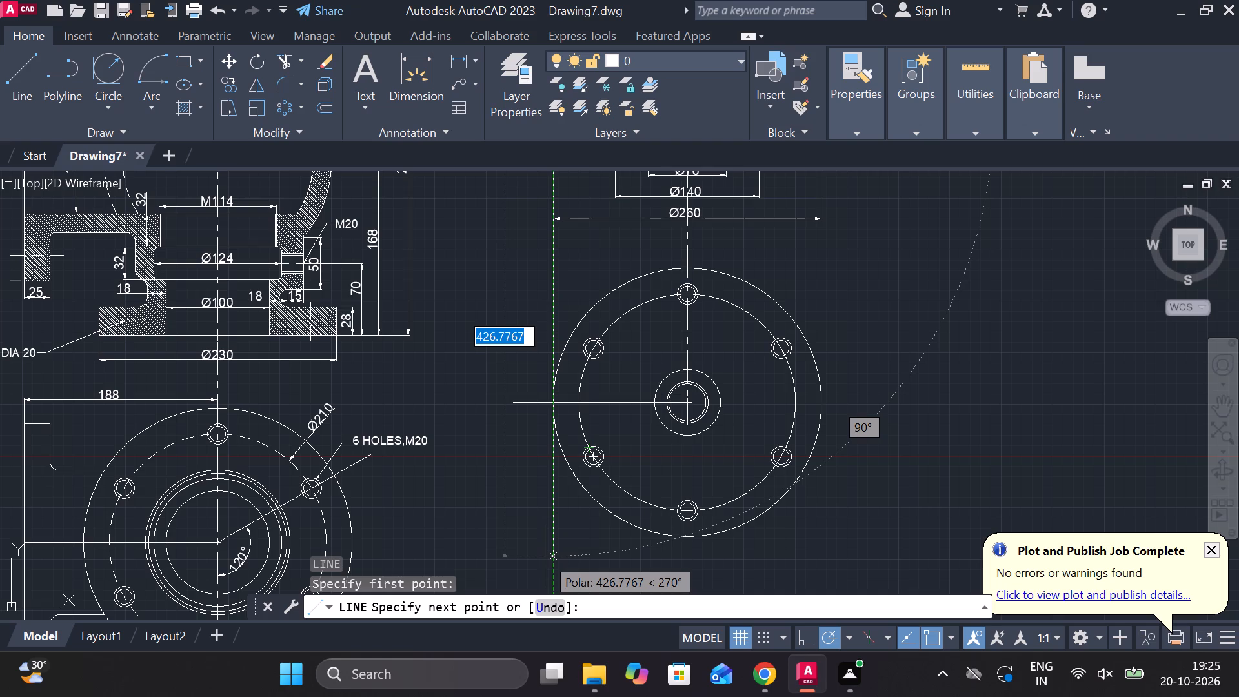
pyautogui.click(545, 556)
pyautogui.press('Escape')
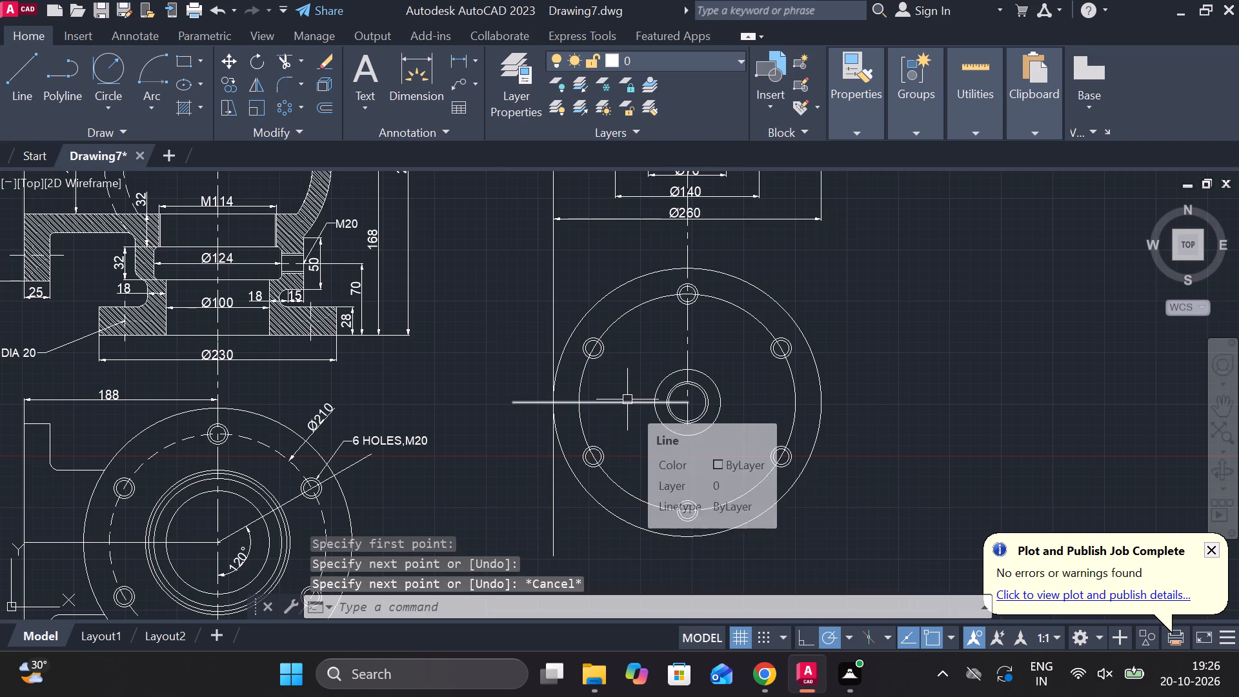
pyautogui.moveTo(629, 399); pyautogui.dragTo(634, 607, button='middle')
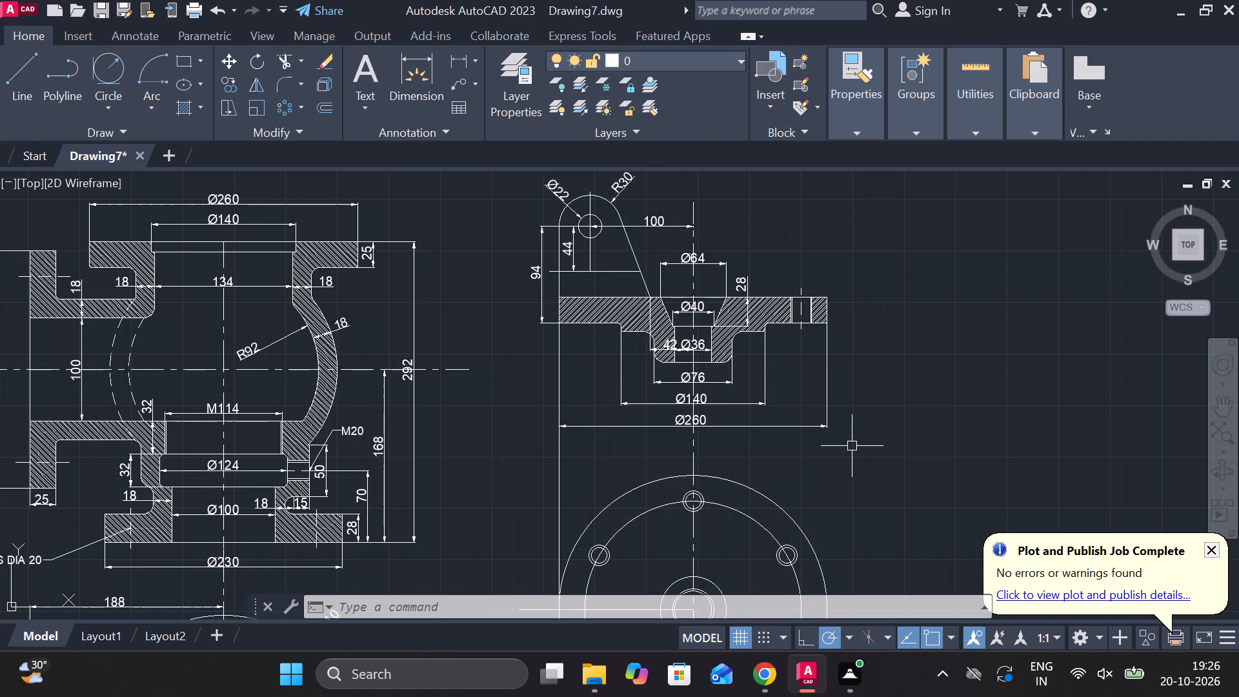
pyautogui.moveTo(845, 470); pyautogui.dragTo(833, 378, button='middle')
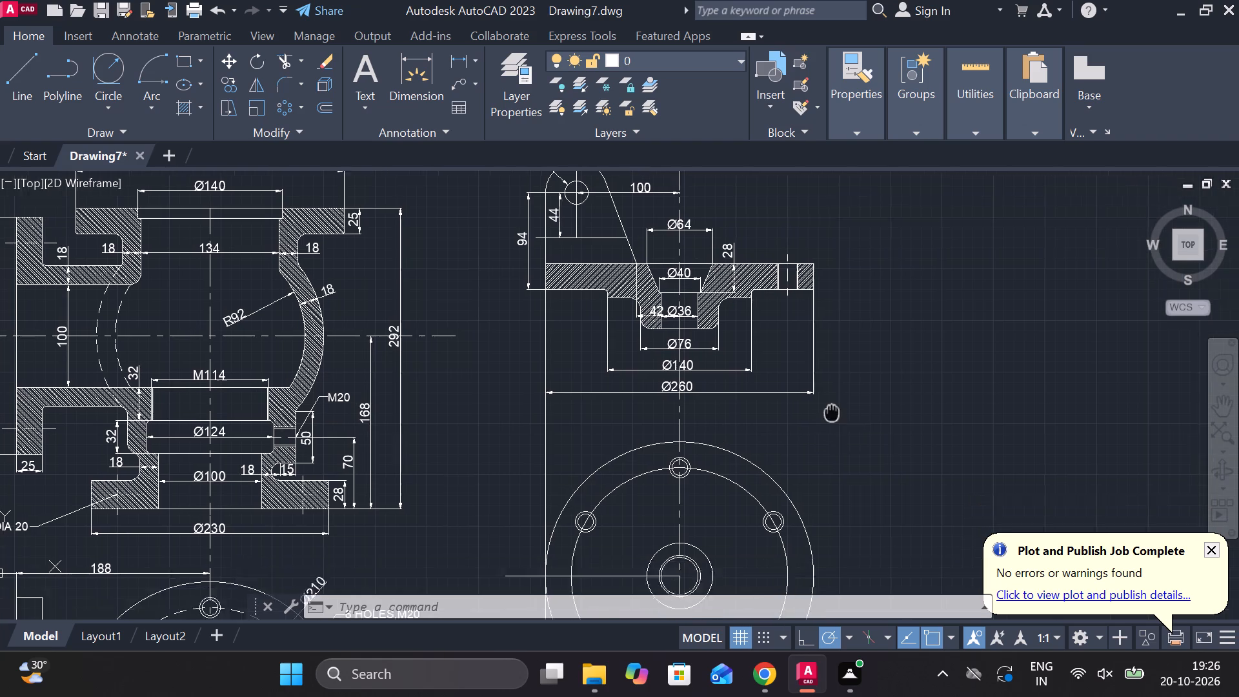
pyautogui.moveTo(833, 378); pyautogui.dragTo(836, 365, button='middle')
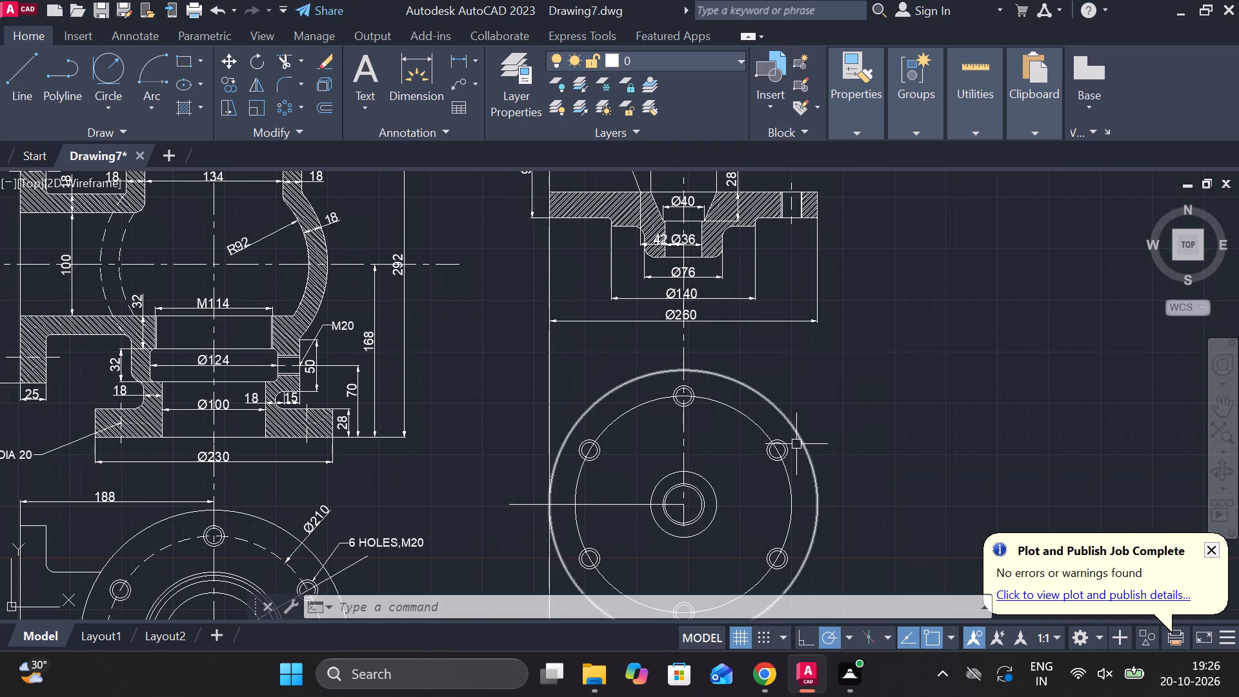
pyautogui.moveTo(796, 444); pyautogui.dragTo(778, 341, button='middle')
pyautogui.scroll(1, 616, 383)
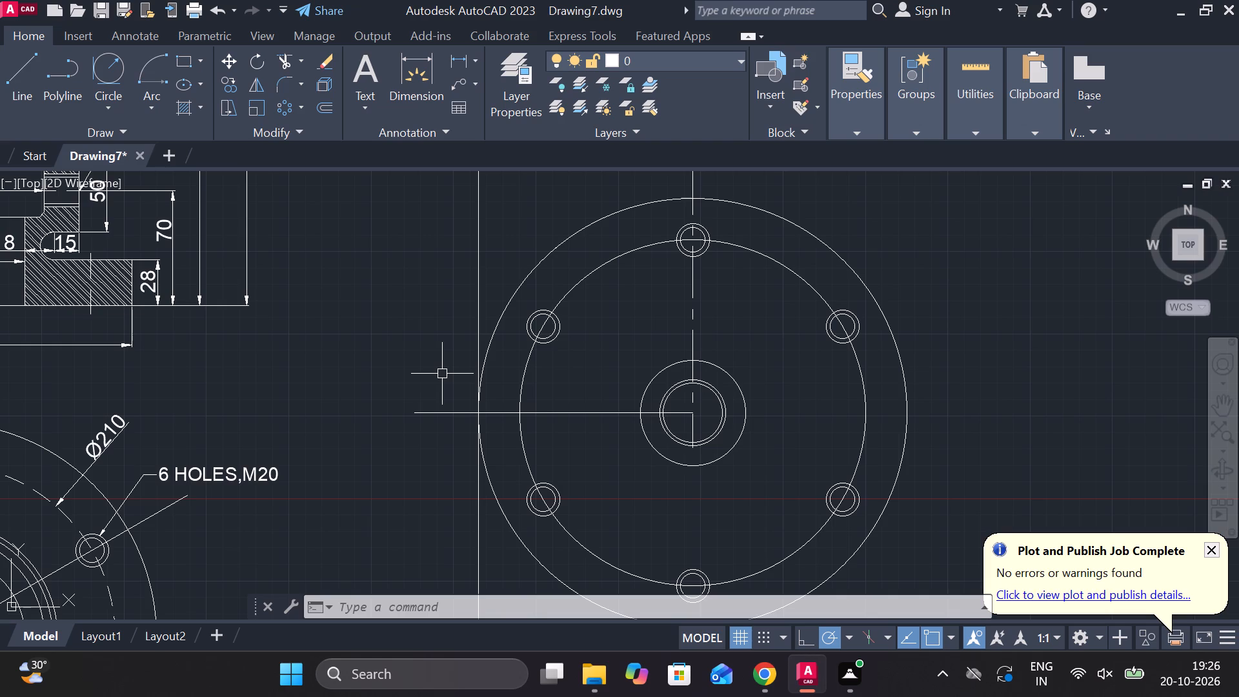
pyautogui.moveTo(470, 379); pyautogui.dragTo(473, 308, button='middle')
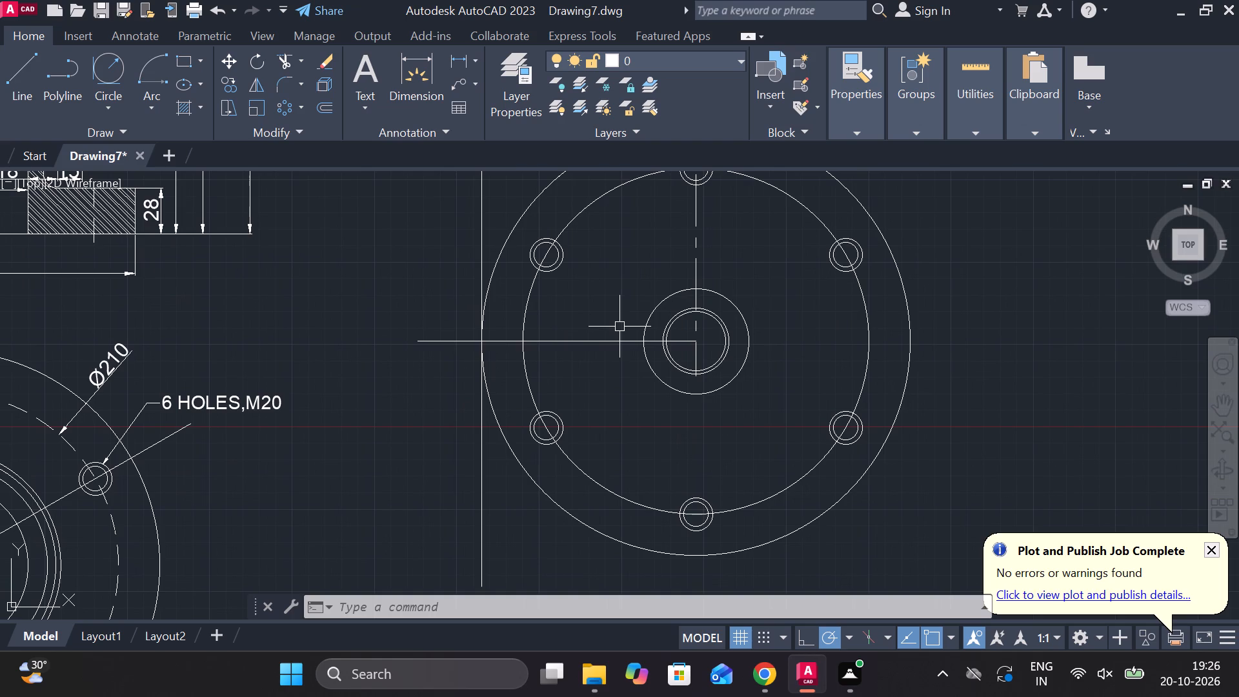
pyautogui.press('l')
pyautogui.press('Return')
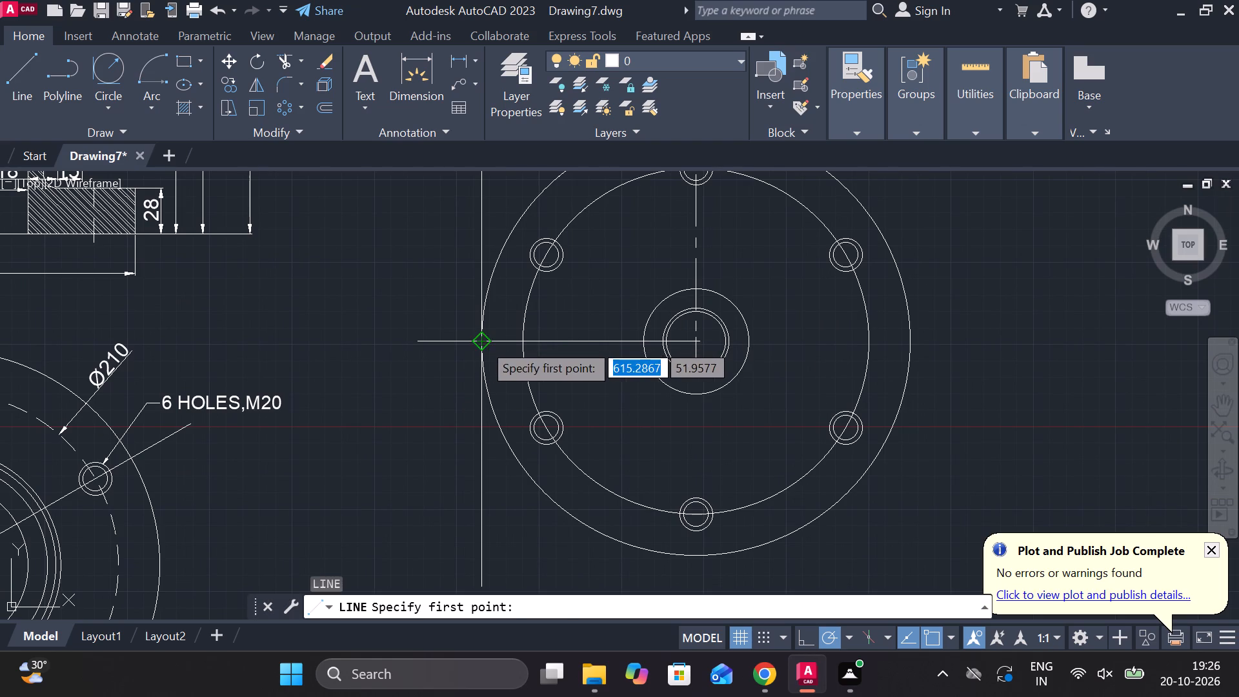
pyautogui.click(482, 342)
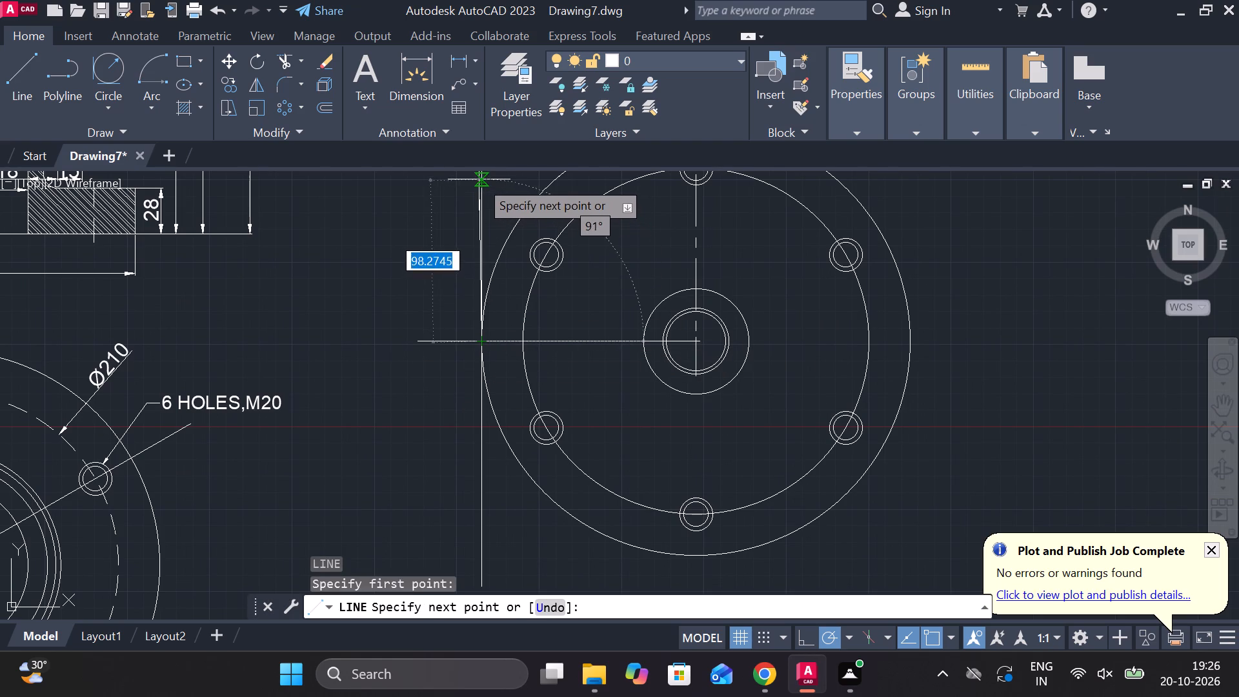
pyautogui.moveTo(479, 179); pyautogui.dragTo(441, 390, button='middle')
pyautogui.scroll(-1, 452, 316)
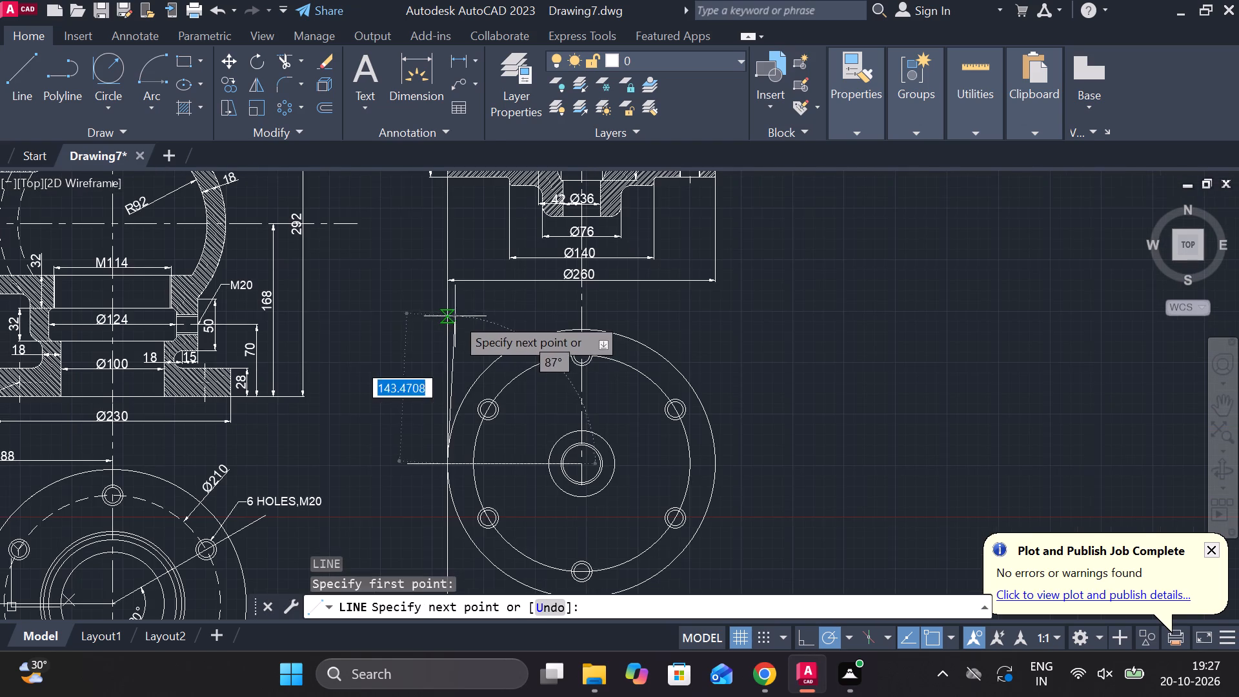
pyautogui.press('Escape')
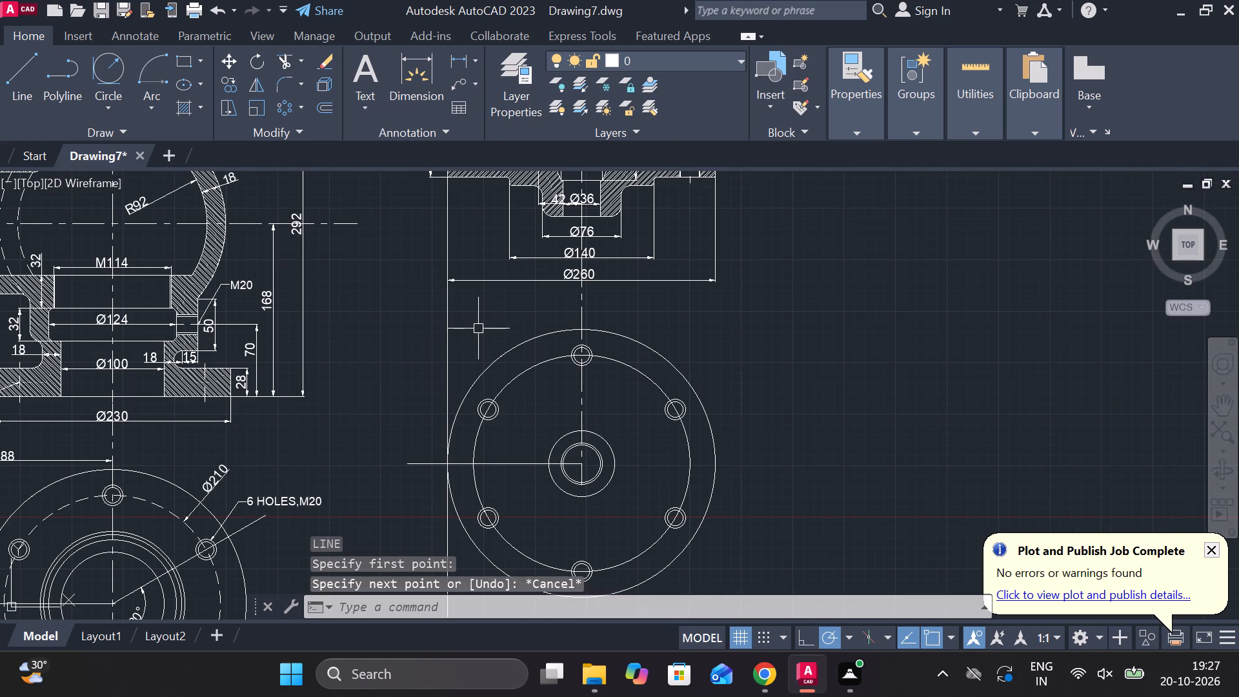
# Trim away the vertical projection line's portion above the flange plan's horizontal centreline.
pyautogui.write('TR')
pyautogui.press('space')
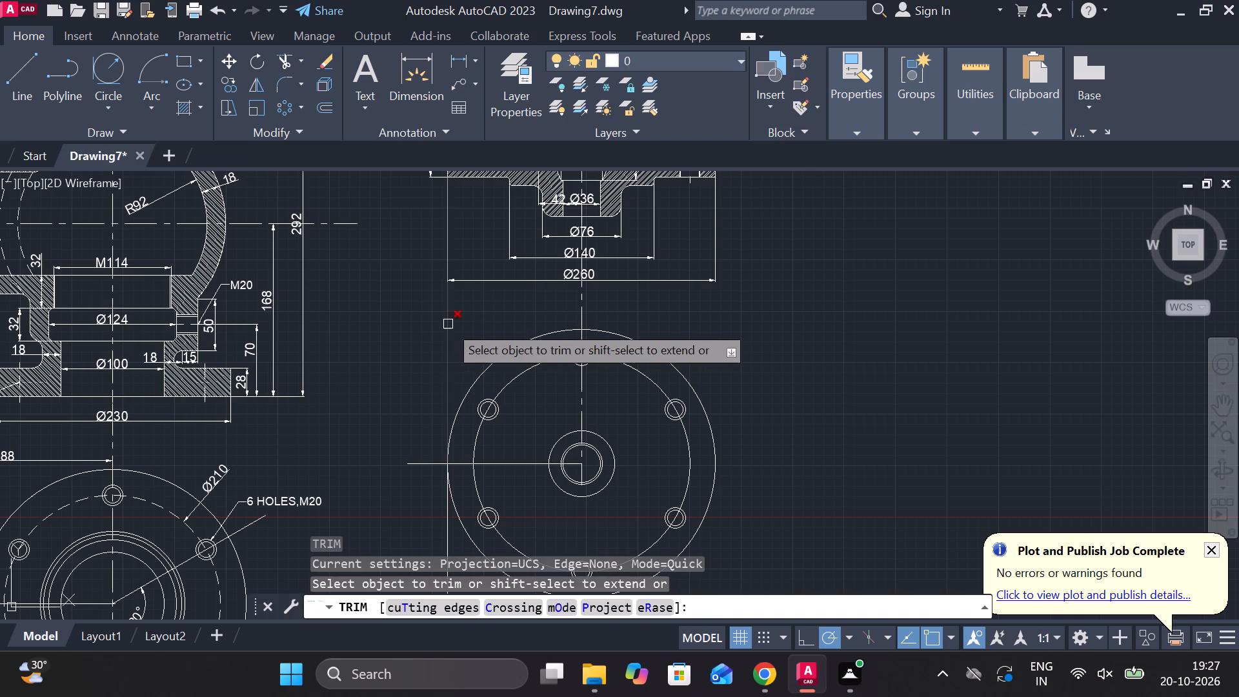
pyautogui.click(448, 324)
pyautogui.press('Escape')
# Draw a vertical line 32 long upward from where the horizontal centreline meets the flange plan's outer circle on its left side.
pyautogui.press('l')
pyautogui.press('Return')
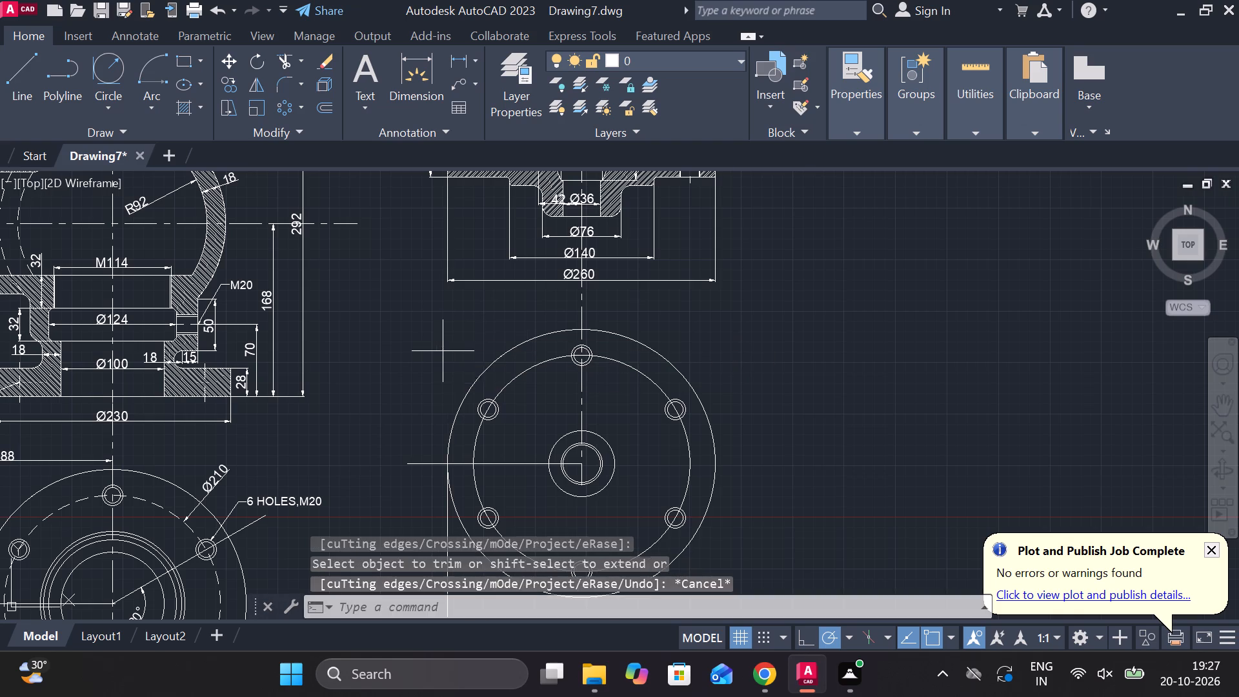
pyautogui.click(450, 454)
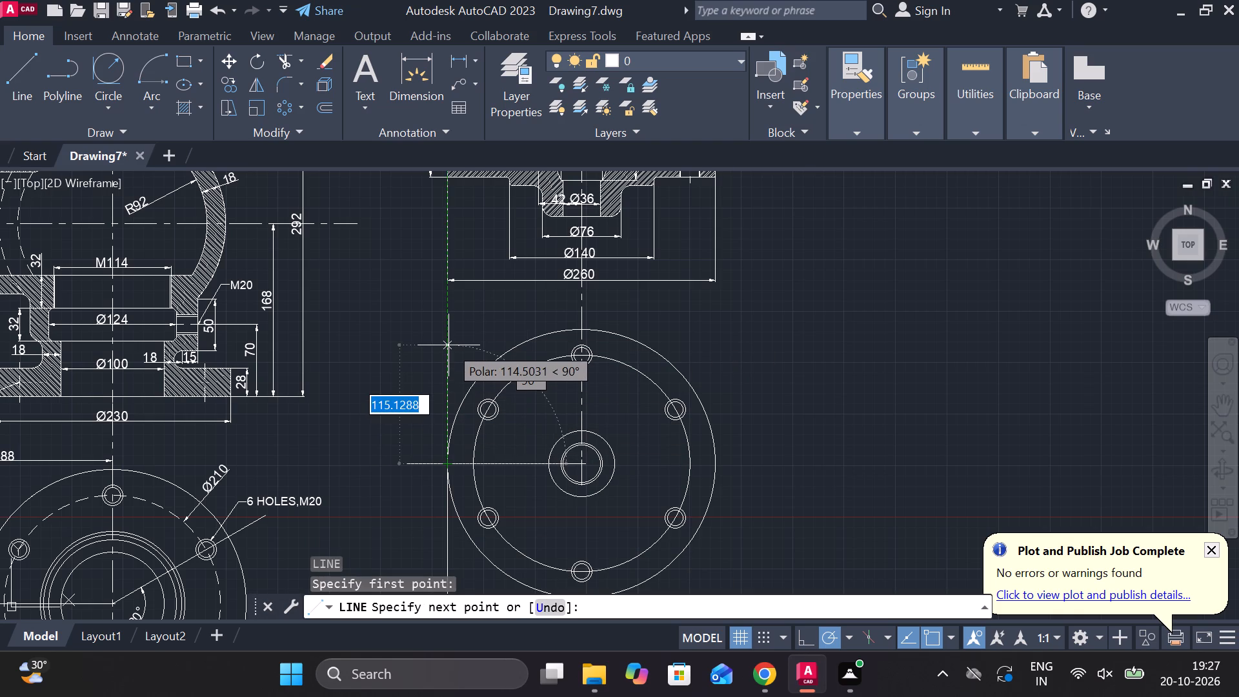
pyautogui.write('32')
pyautogui.press('space')
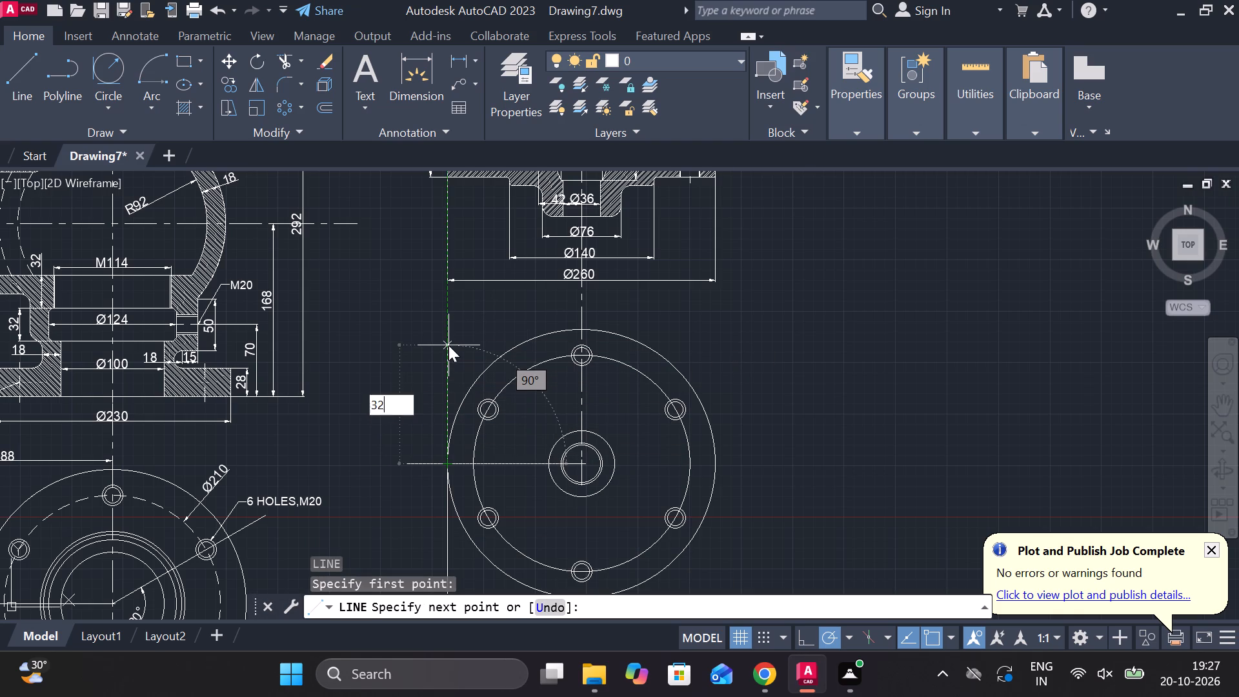
pyautogui.scroll(1, 507, 405)
pyautogui.scroll(1, 473, 447)
pyautogui.moveTo(475, 449); pyautogui.dragTo(473, 448, button='middle')
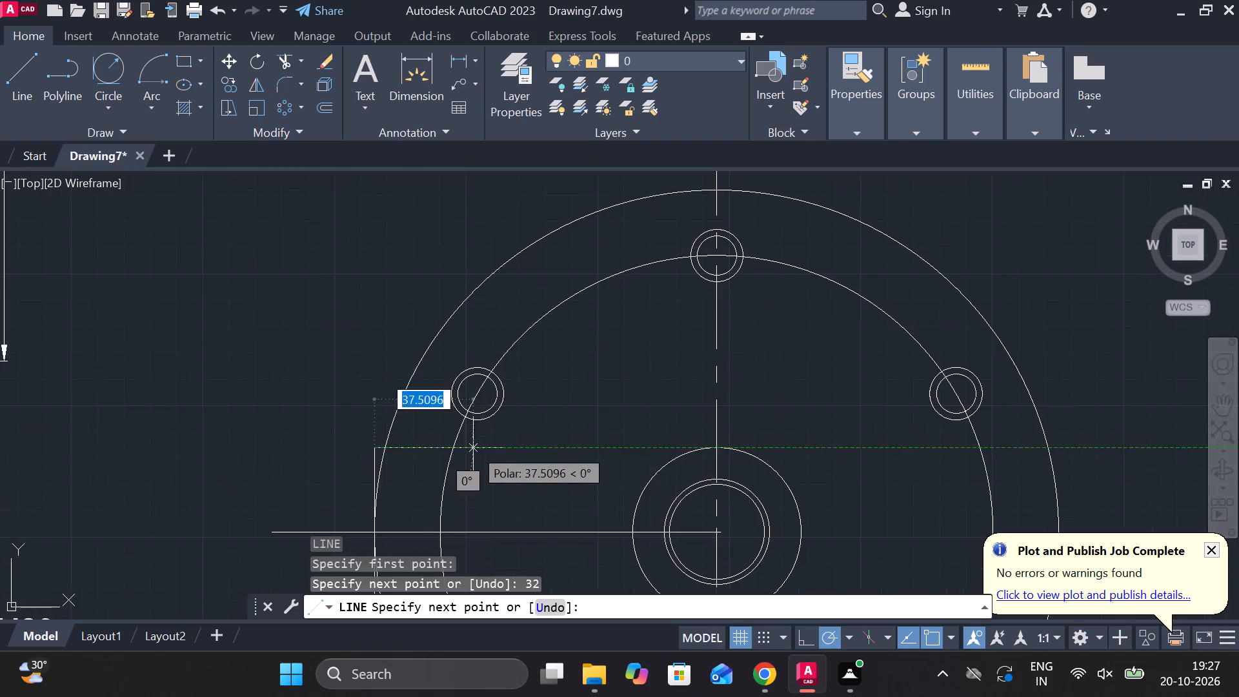
pyautogui.moveTo(473, 448); pyautogui.dragTo(553, 418, button='middle')
pyautogui.scroll(2, 532, 445)
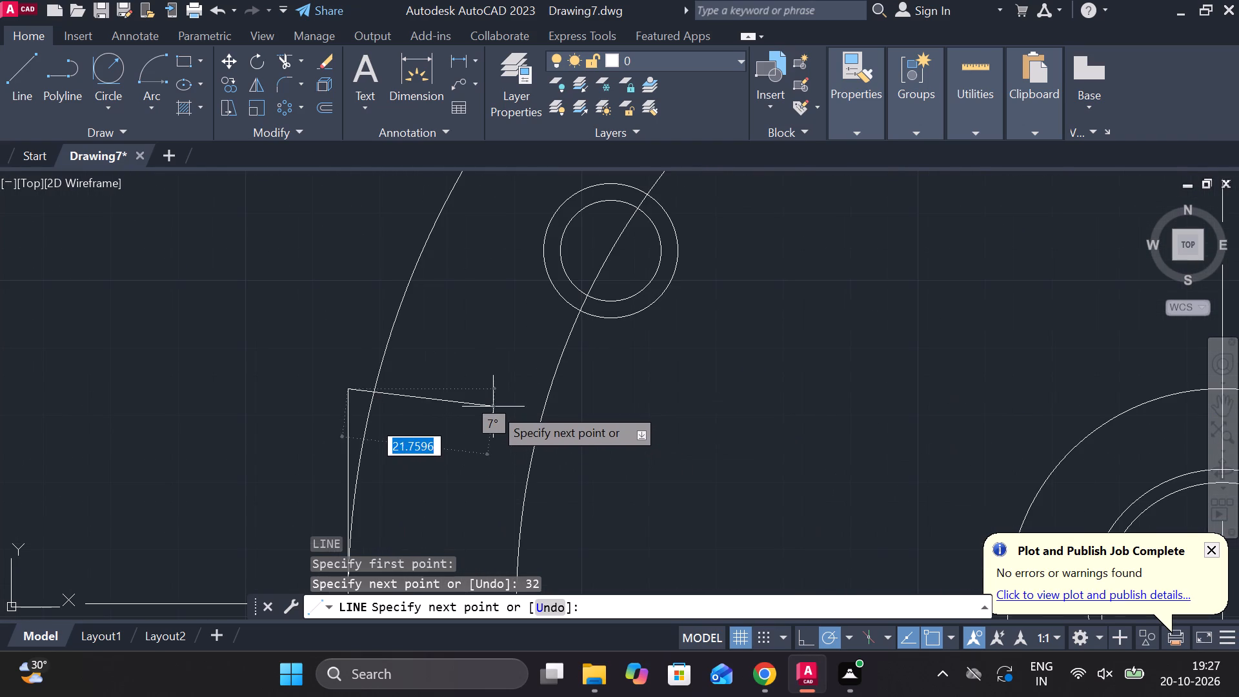
pyautogui.scroll(1, 546, 338)
pyautogui.moveTo(481, 386); pyautogui.dragTo(658, 333, button='middle')
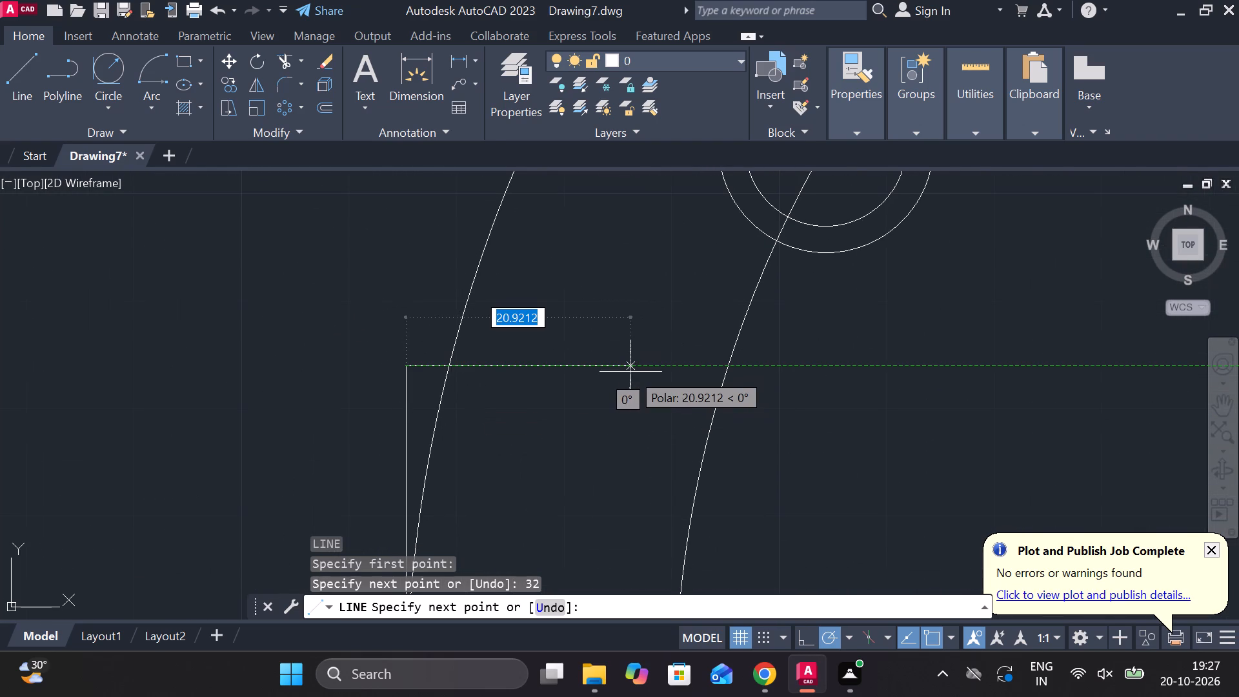
pyautogui.scroll(-2, 944, 405)
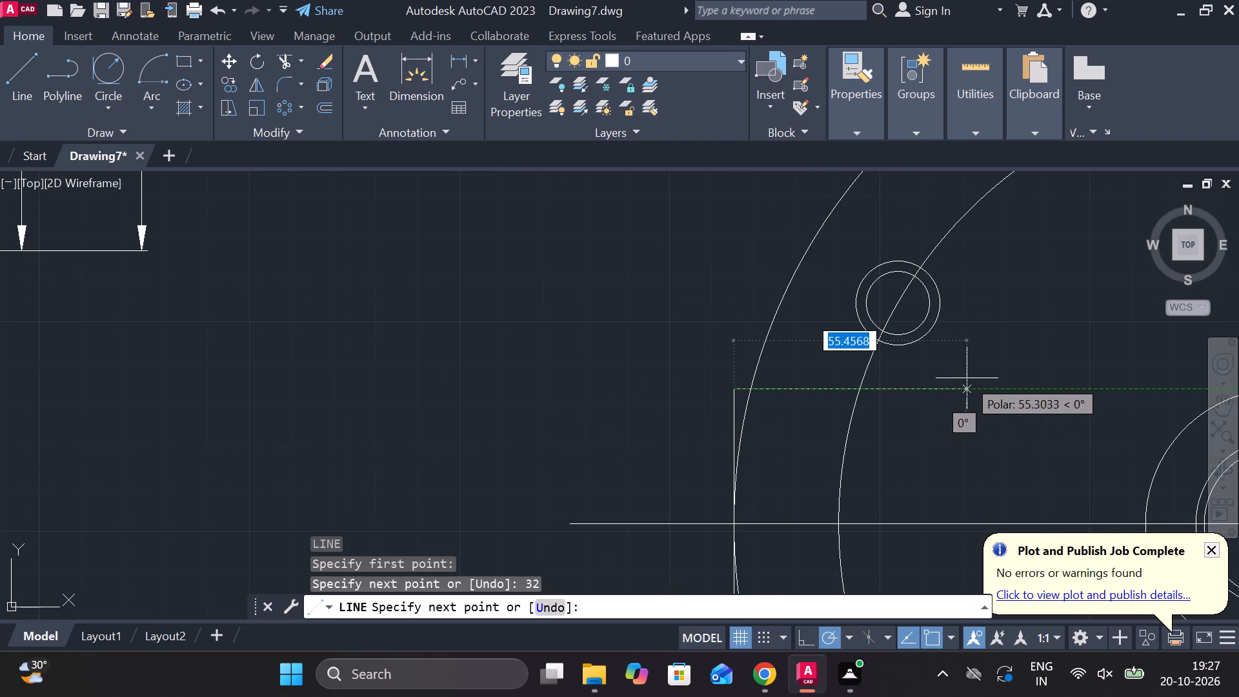
pyautogui.moveTo(922, 377); pyautogui.dragTo(707, 325, button='middle')
pyautogui.scroll(-2, 830, 312)
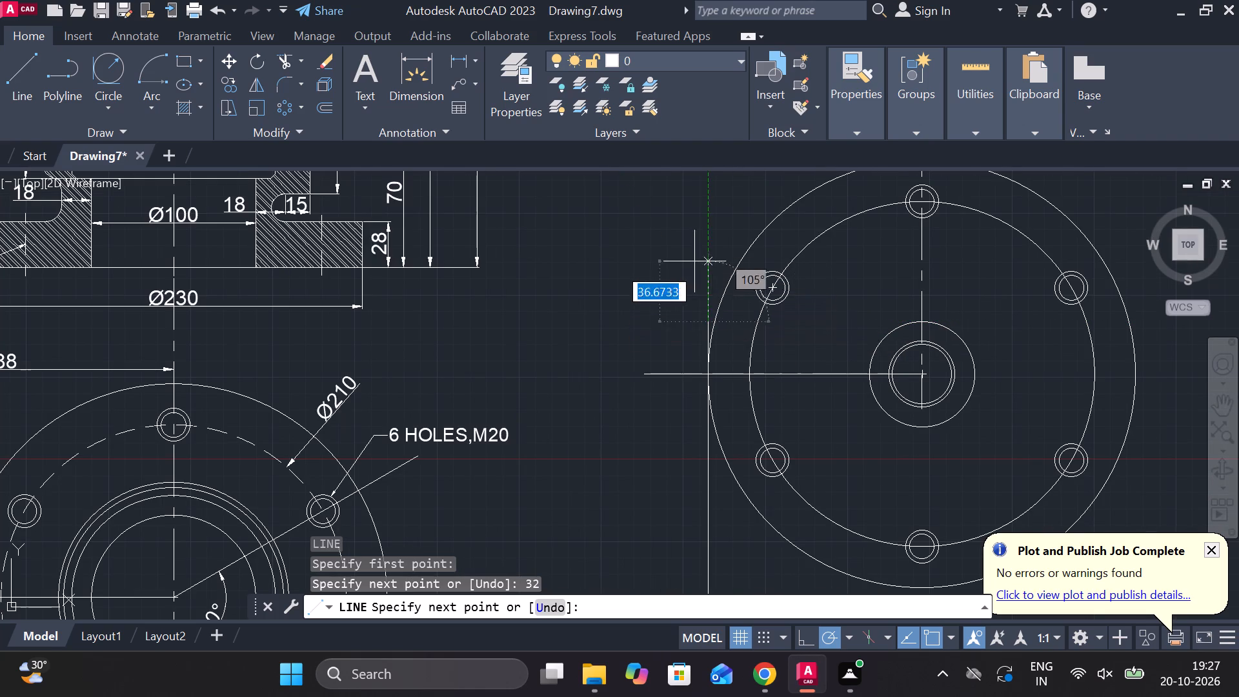
pyautogui.press('Escape')
# Erase the remaining projection line below the flange plan's horizontal centreline.
pyautogui.doubleClick(711, 488)
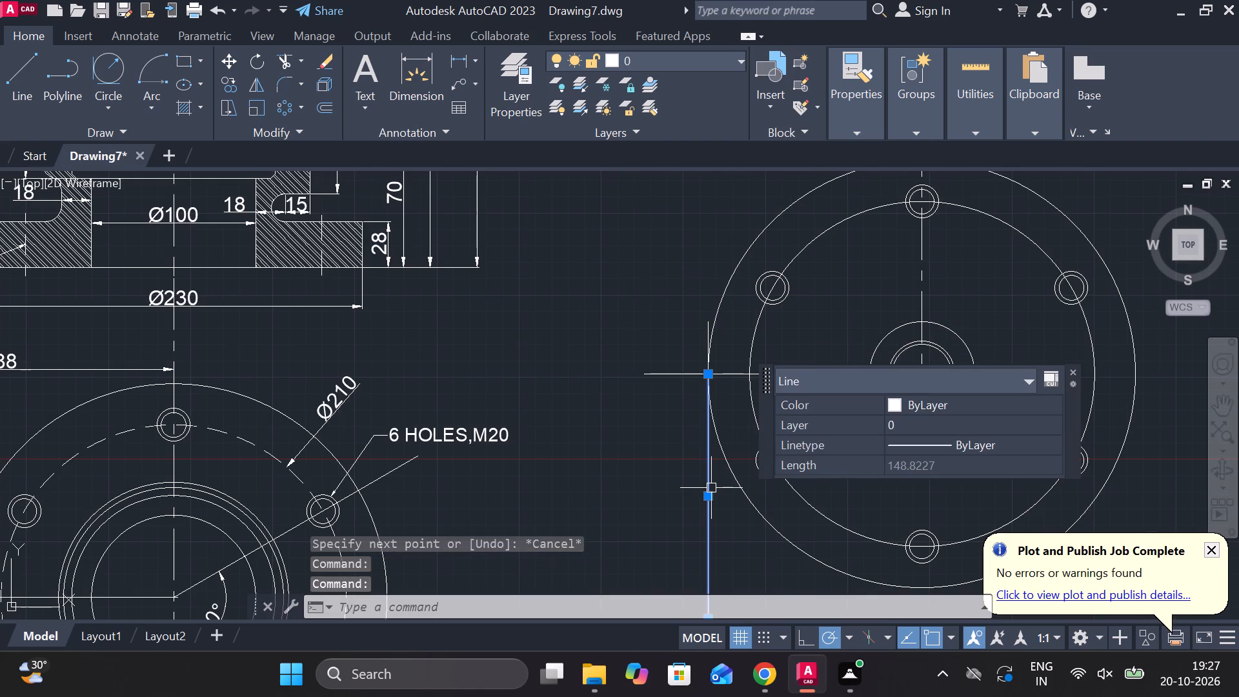
pyautogui.press('e')
pyautogui.press('space')
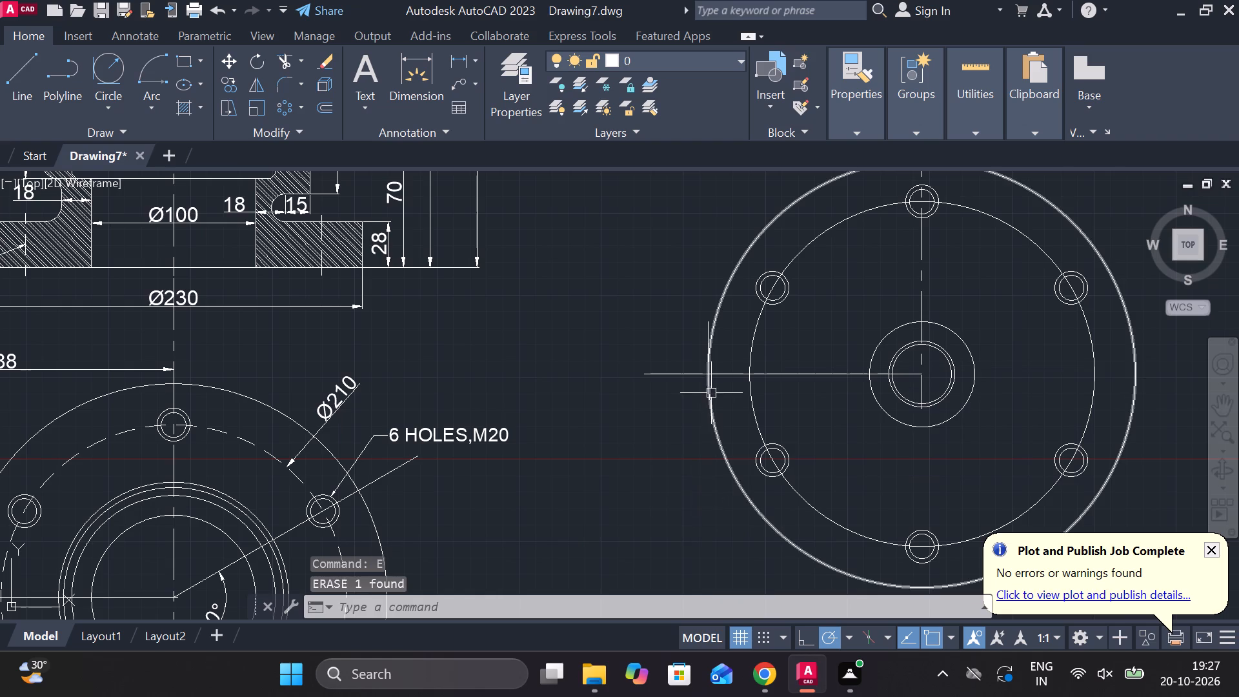
# Draw a vertical line 32 long downward from the same left-hand point of the flange plan's outer circle.
pyautogui.press('l')
pyautogui.press('Return')
pyautogui.scroll(1, 758, 361)
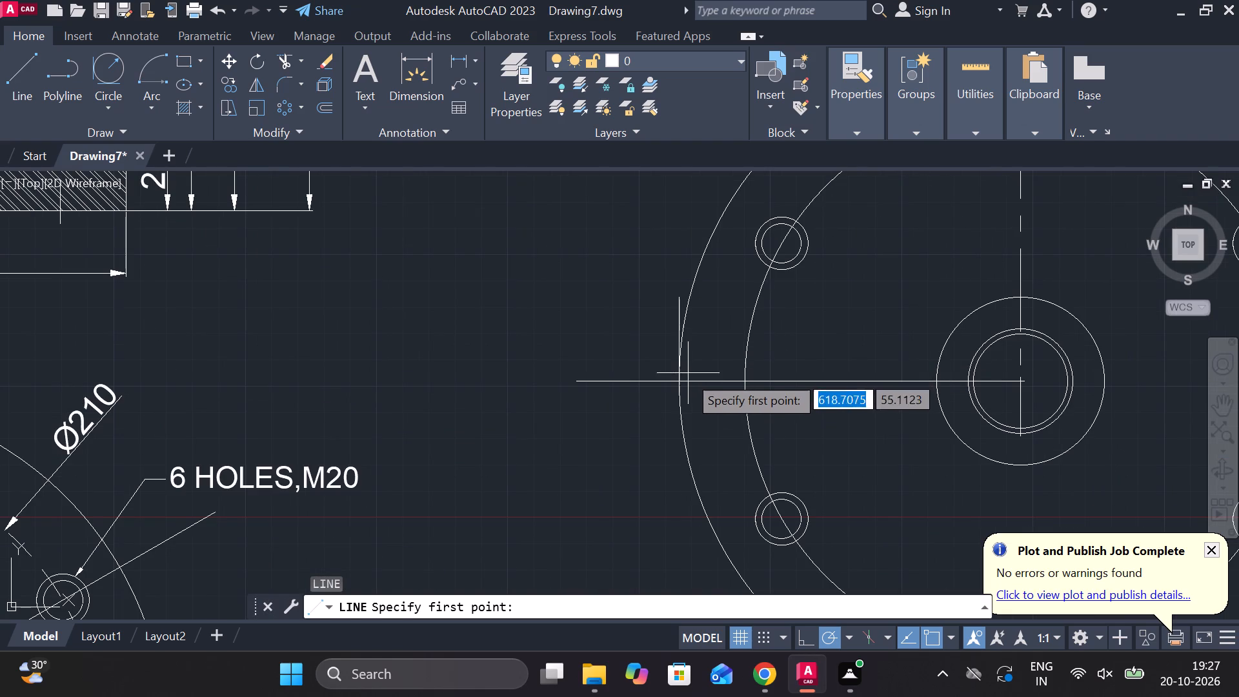
pyautogui.click(681, 380)
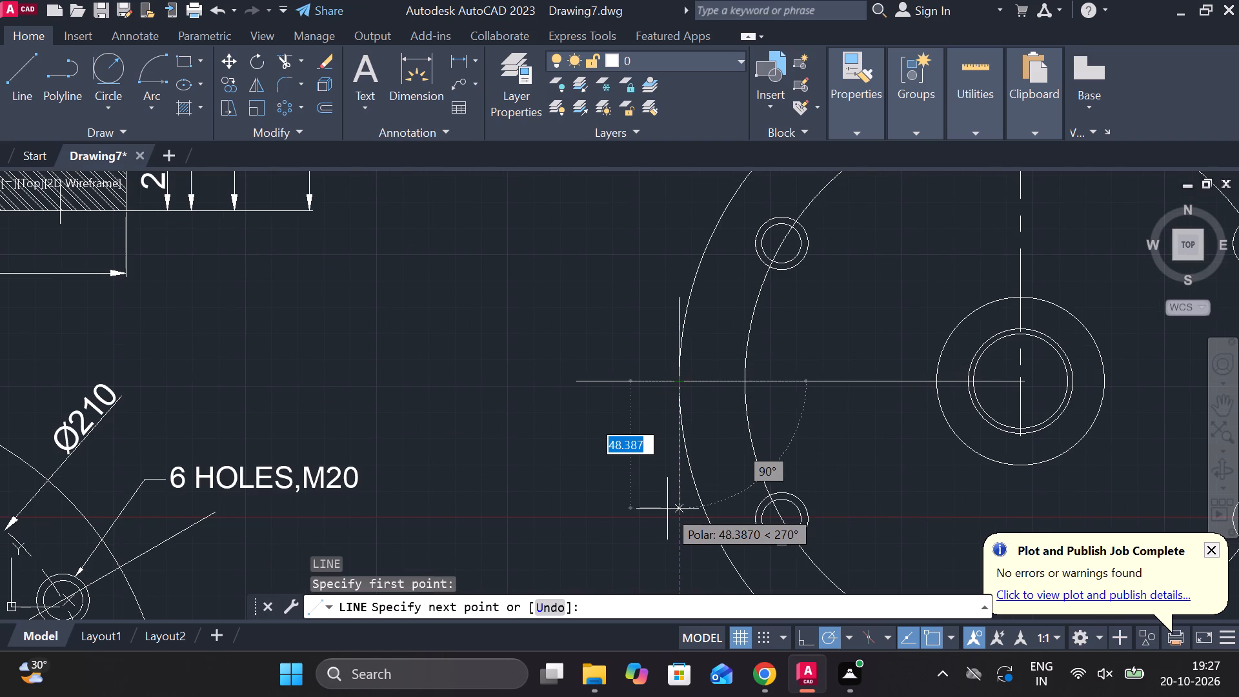
pyautogui.write('32')
pyautogui.press('space')
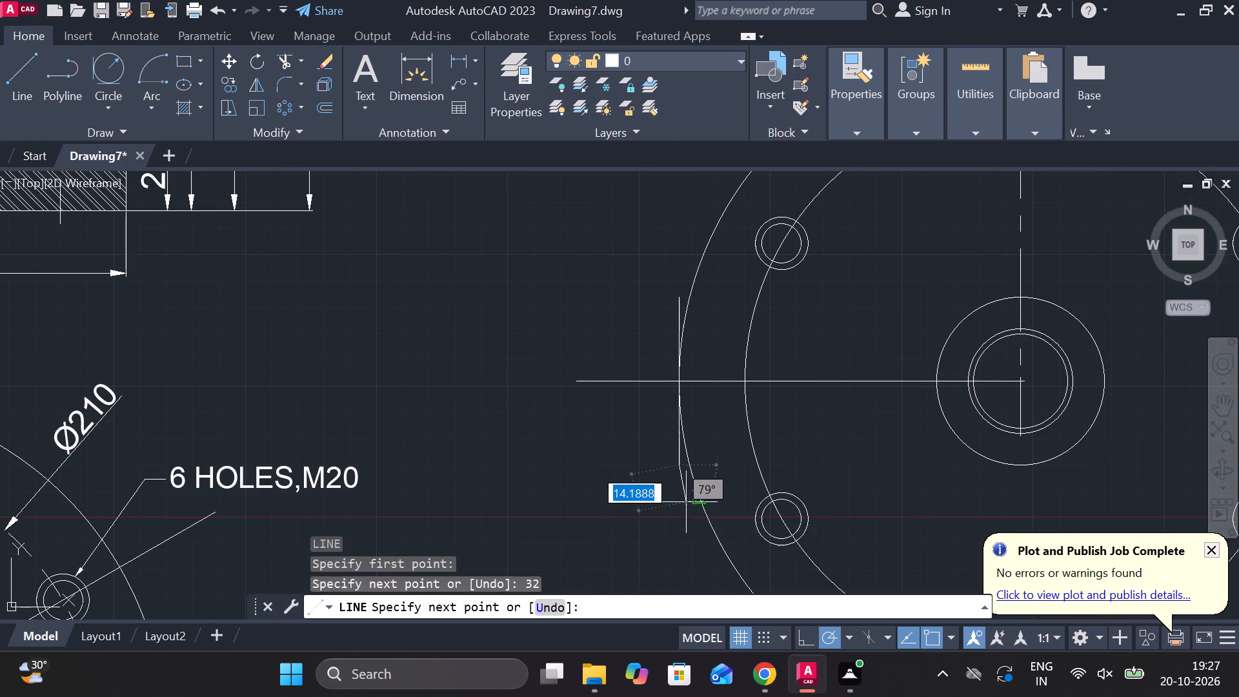
pyautogui.press('Escape')
# Check the overall length of the two short vertical lines at the flange plan's left edge with a linear dimension.
pyautogui.click(852, 136)
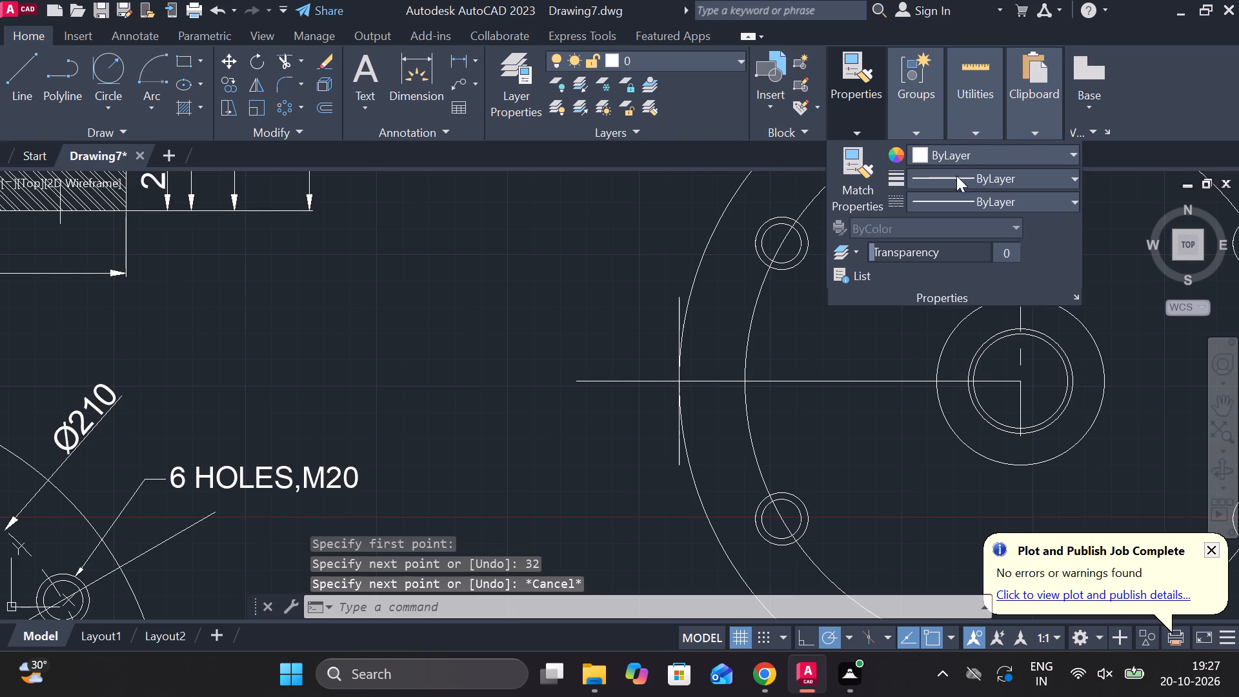
pyautogui.click(460, 57)
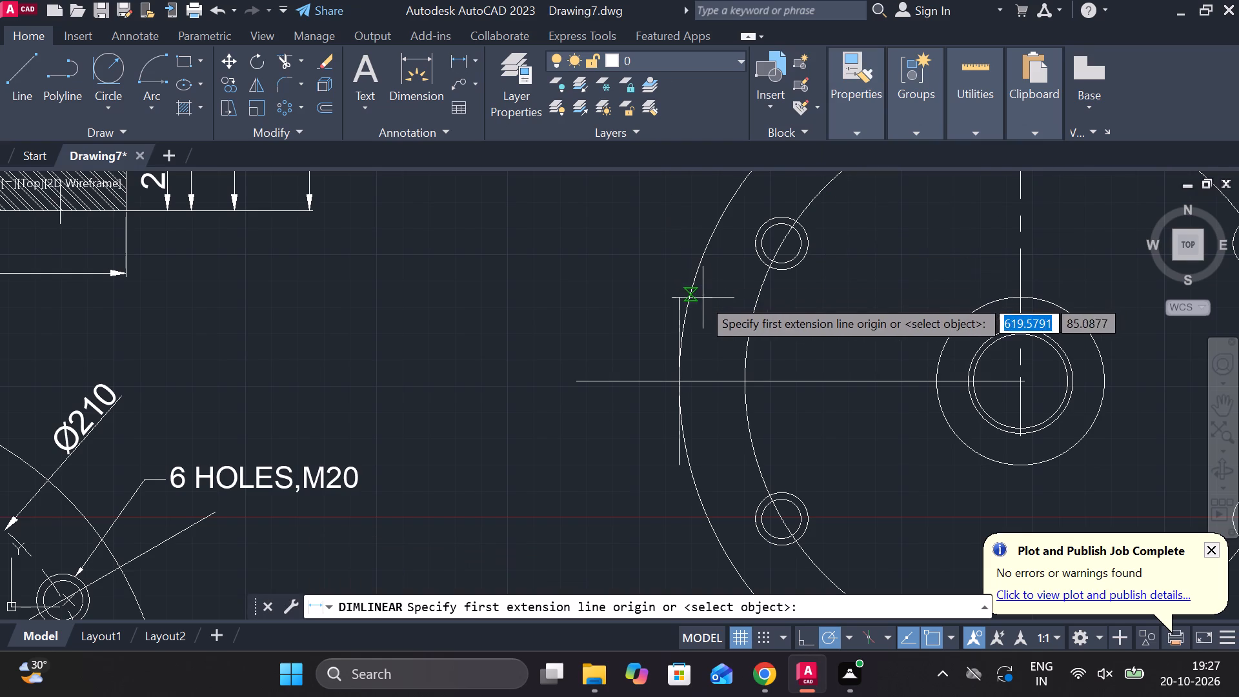
pyautogui.click(686, 298)
pyautogui.click(676, 466)
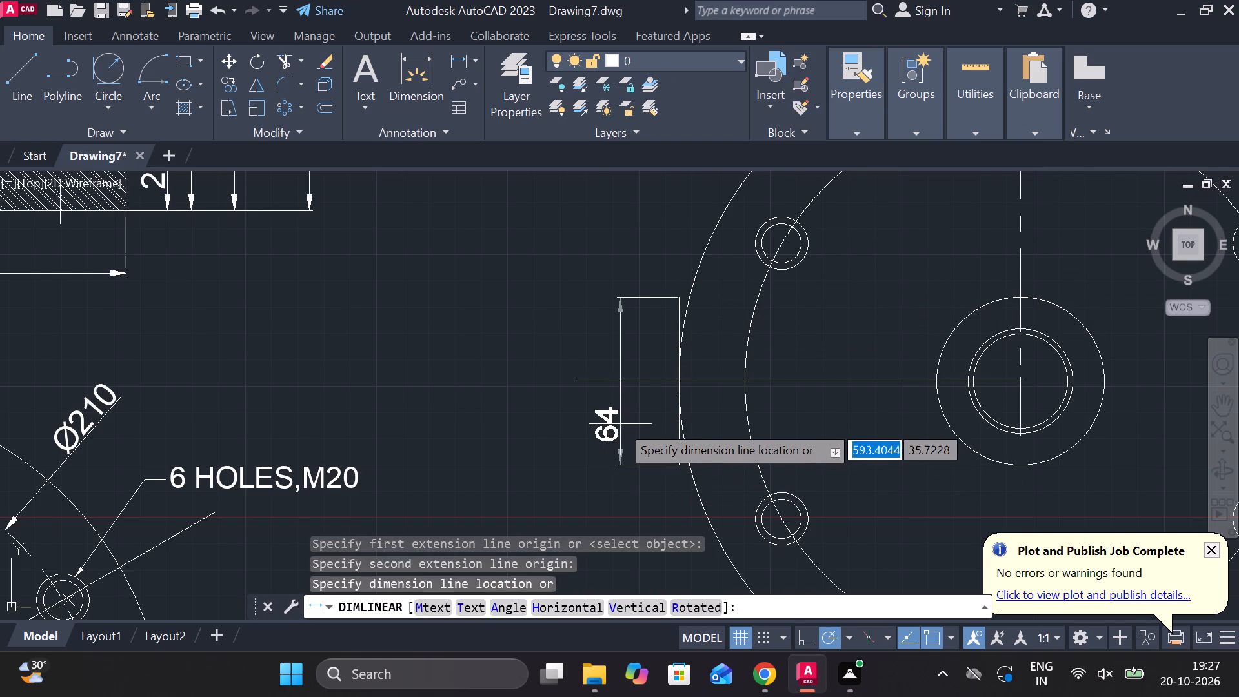
pyautogui.press('Escape')
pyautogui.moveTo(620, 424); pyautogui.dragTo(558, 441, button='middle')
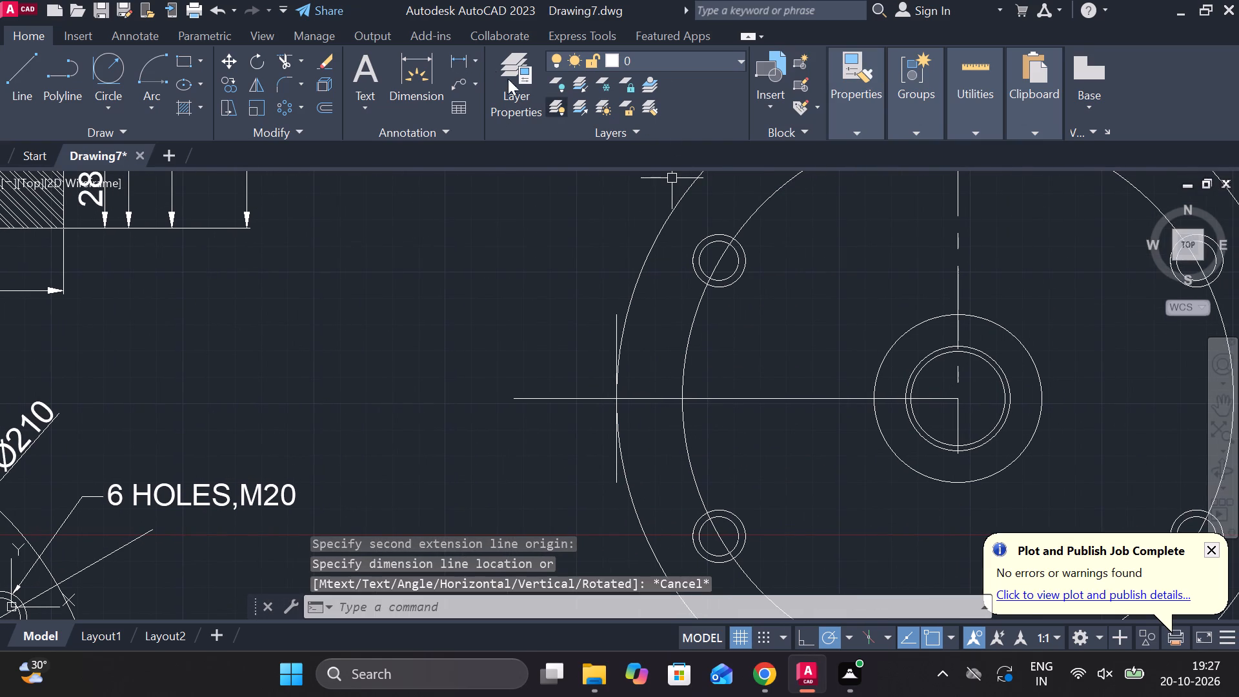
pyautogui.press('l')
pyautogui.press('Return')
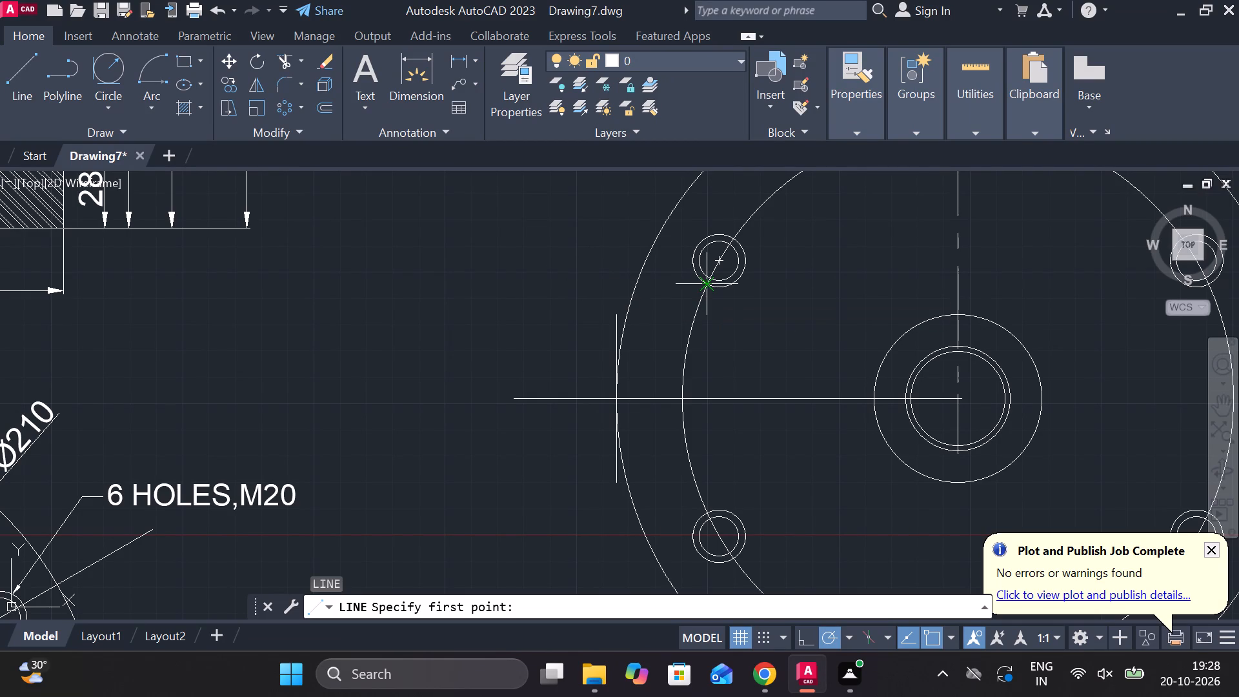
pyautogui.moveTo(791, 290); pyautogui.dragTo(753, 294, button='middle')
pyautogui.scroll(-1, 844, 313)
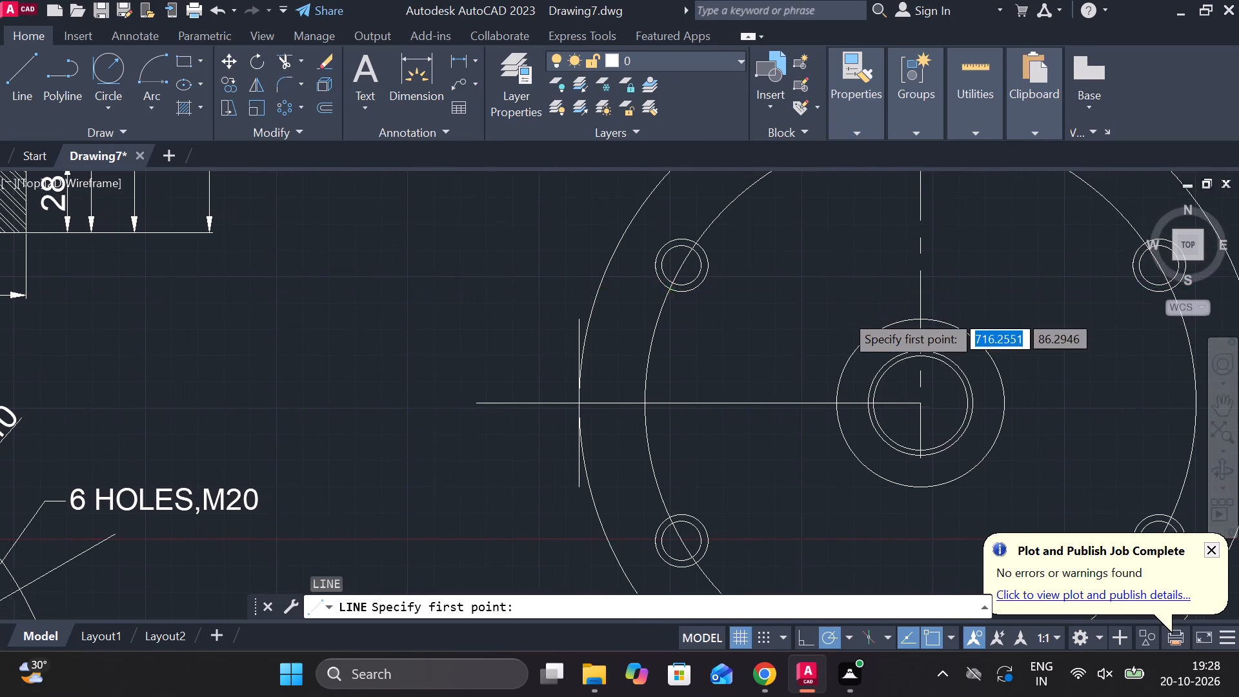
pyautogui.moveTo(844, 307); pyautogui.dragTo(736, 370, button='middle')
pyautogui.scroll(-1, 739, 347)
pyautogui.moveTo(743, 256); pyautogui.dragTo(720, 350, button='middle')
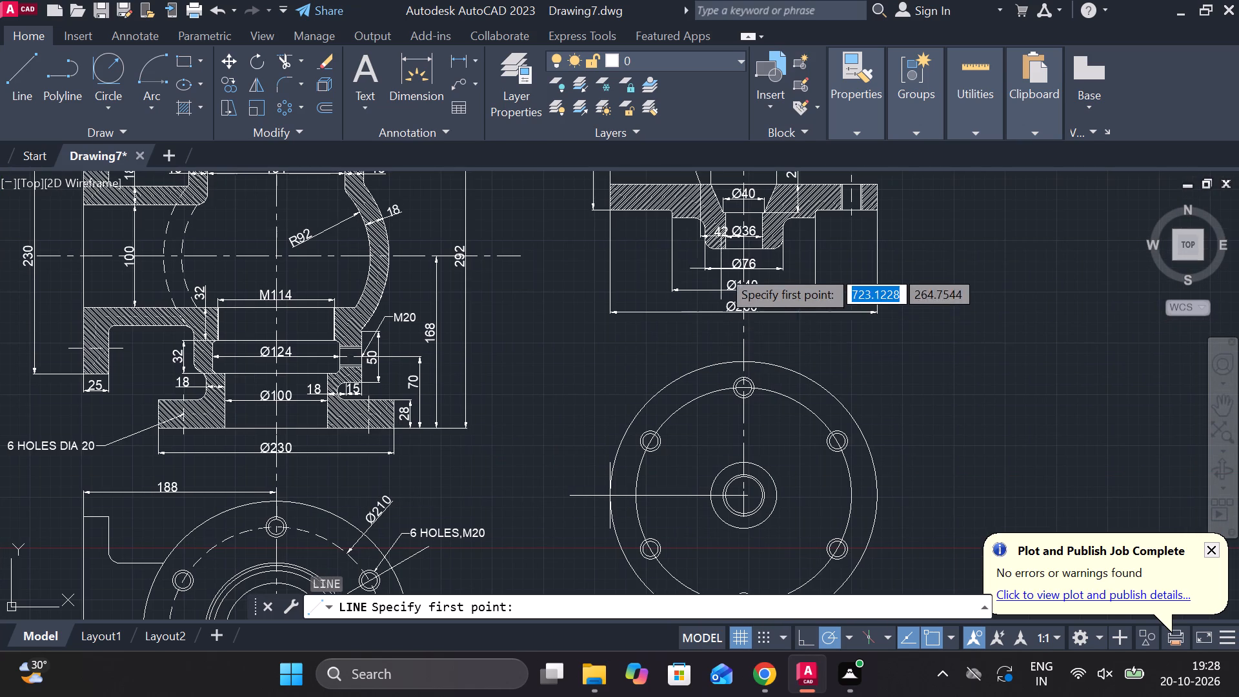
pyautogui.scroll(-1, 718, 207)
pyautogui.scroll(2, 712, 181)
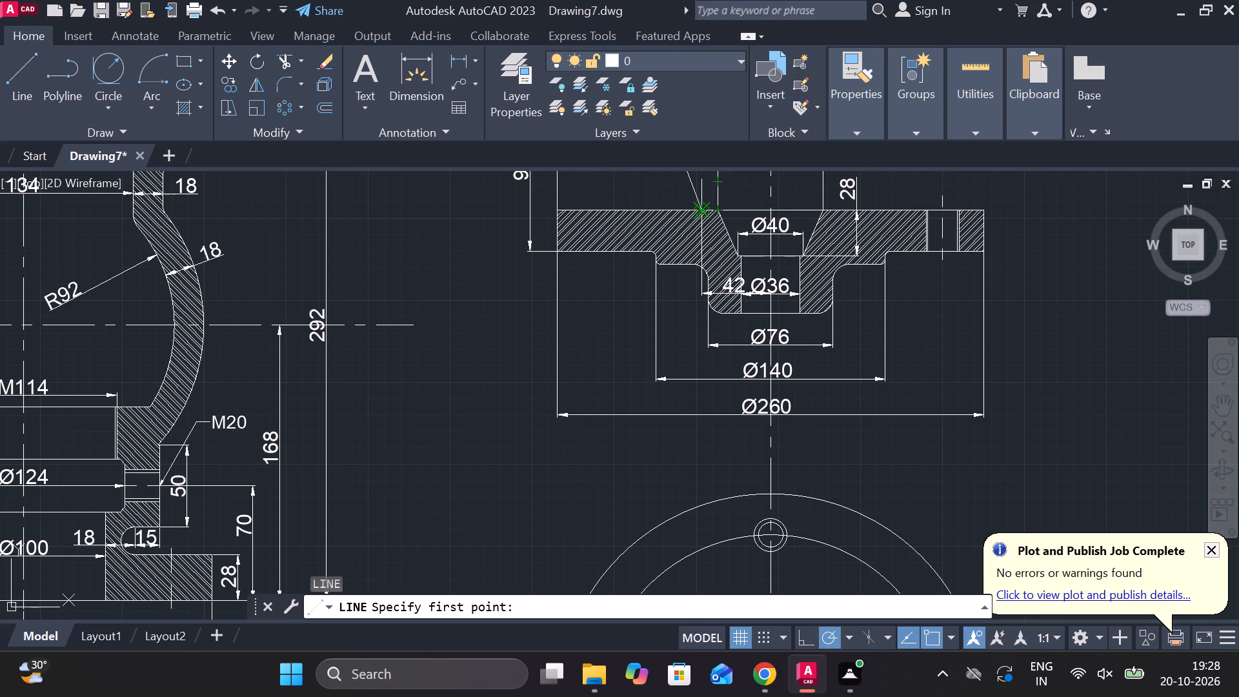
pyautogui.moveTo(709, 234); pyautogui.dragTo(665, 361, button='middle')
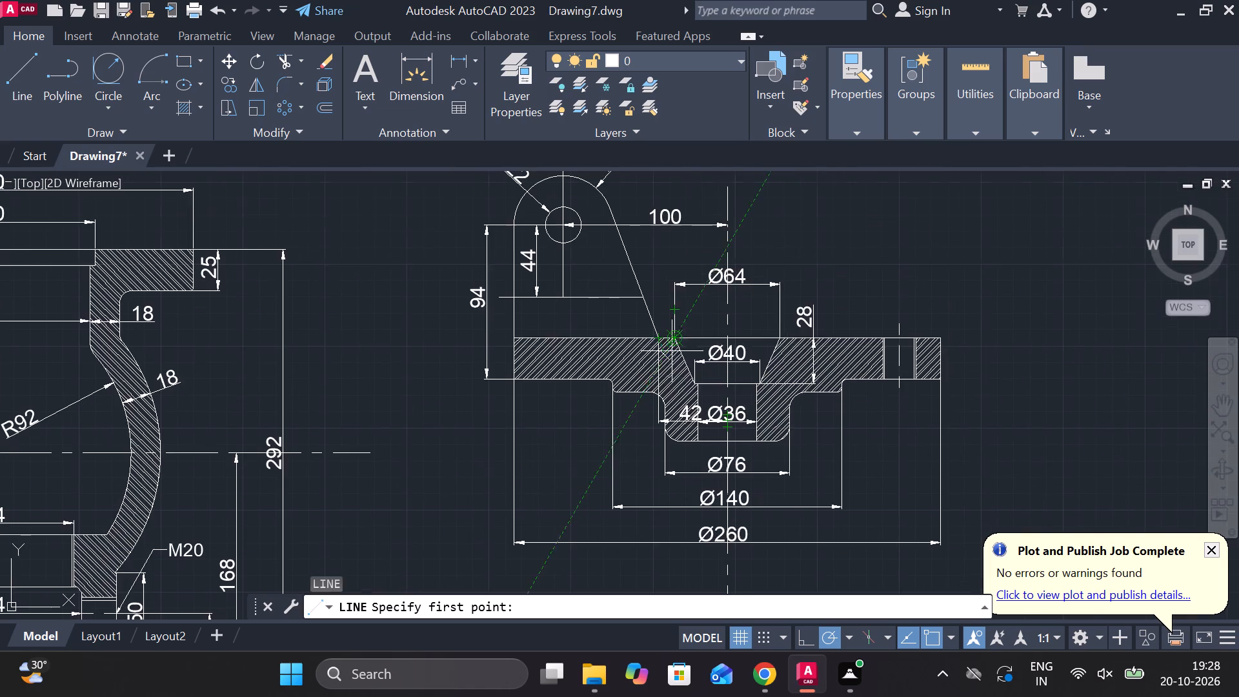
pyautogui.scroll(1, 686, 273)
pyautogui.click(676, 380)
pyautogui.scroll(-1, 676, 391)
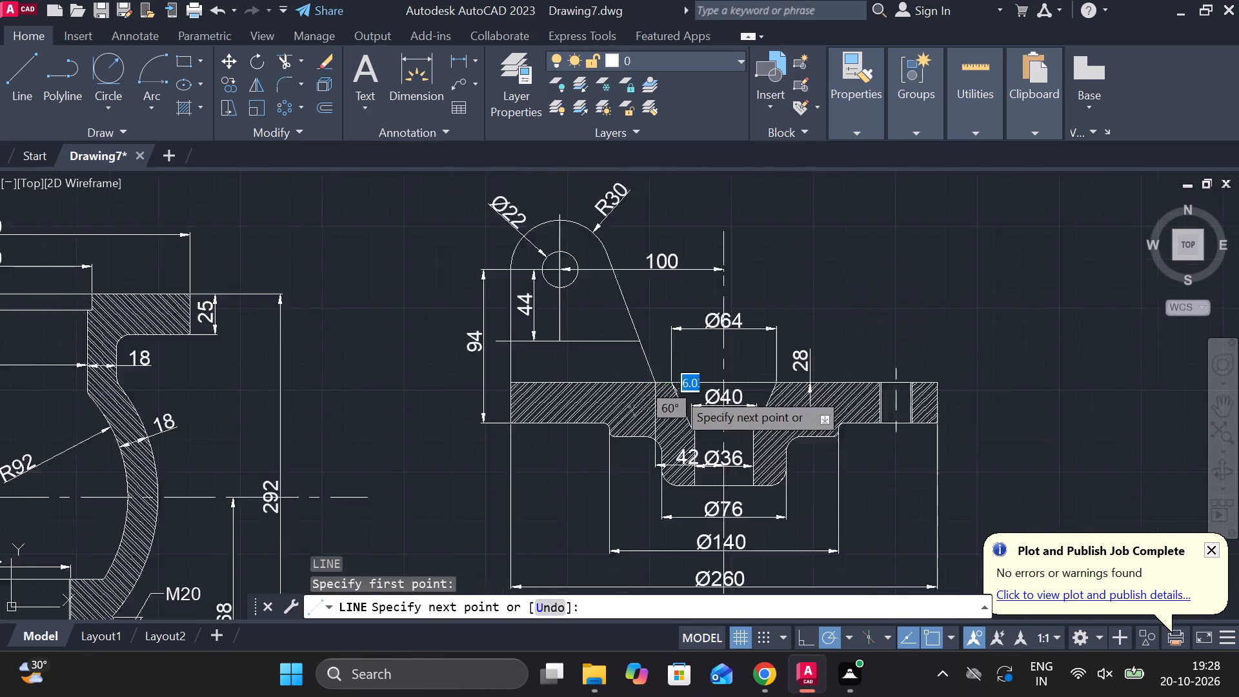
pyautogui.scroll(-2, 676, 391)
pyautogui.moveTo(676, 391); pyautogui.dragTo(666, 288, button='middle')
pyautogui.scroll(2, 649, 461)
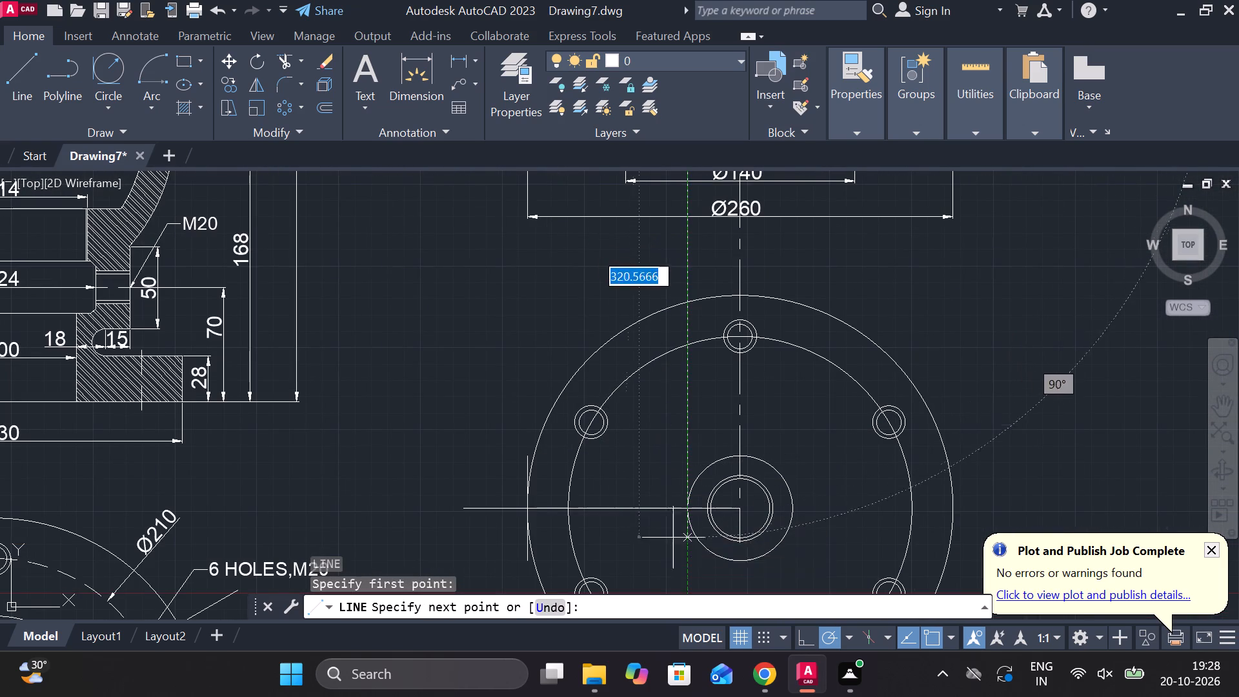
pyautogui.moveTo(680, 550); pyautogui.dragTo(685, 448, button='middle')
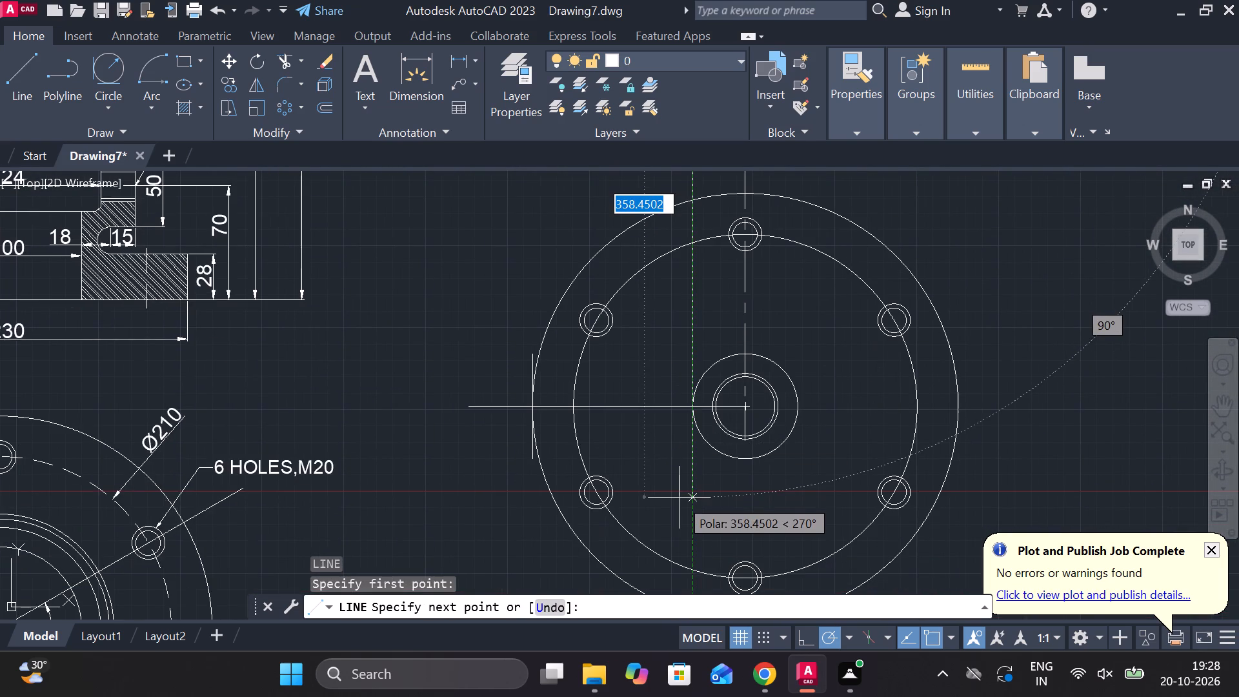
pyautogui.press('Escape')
# Draw a vertical projection line from the foot of the section view's sloping edge down through the flange plan, past its horizontal centreline.
pyautogui.press('l')
pyautogui.press('Return')
pyautogui.moveTo(647, 323); pyautogui.dragTo(658, 554, button='middle')
pyautogui.moveTo(594, 254); pyautogui.dragTo(599, 471, button='middle')
pyautogui.scroll(2, 719, 341)
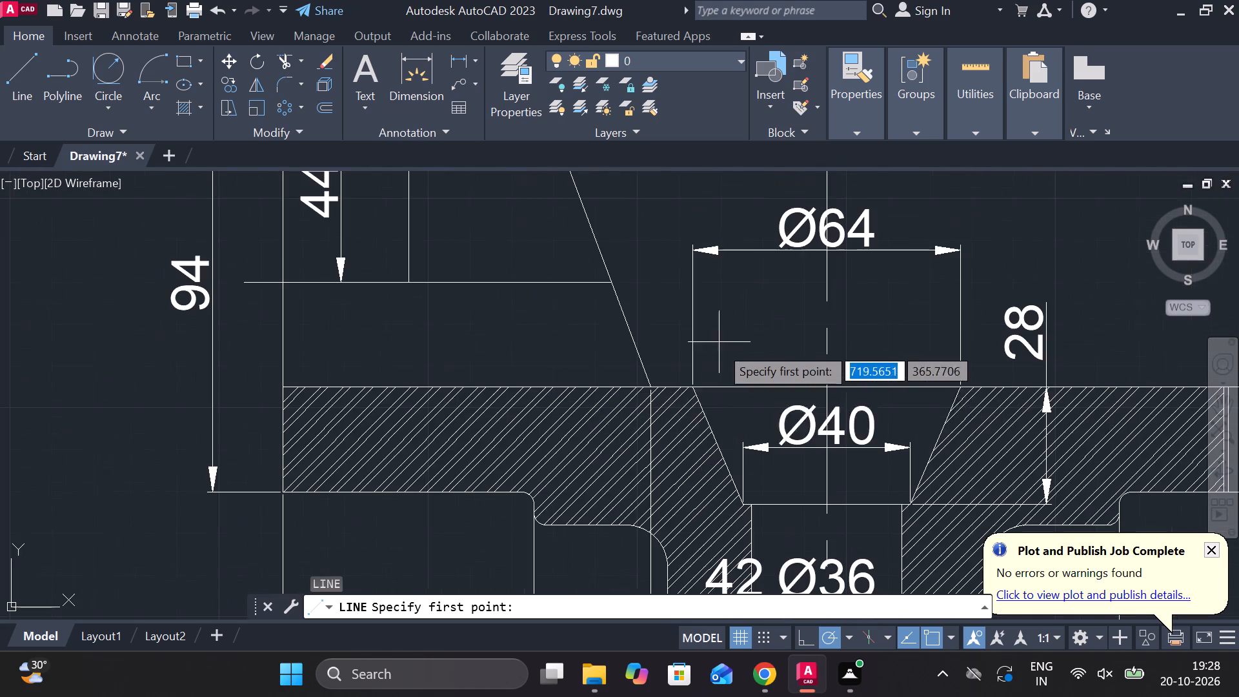
pyautogui.click(654, 389)
pyautogui.scroll(-3, 653, 389)
pyautogui.moveTo(649, 409); pyautogui.dragTo(648, 201, button='middle')
pyautogui.moveTo(660, 468); pyautogui.dragTo(645, 407, button='middle')
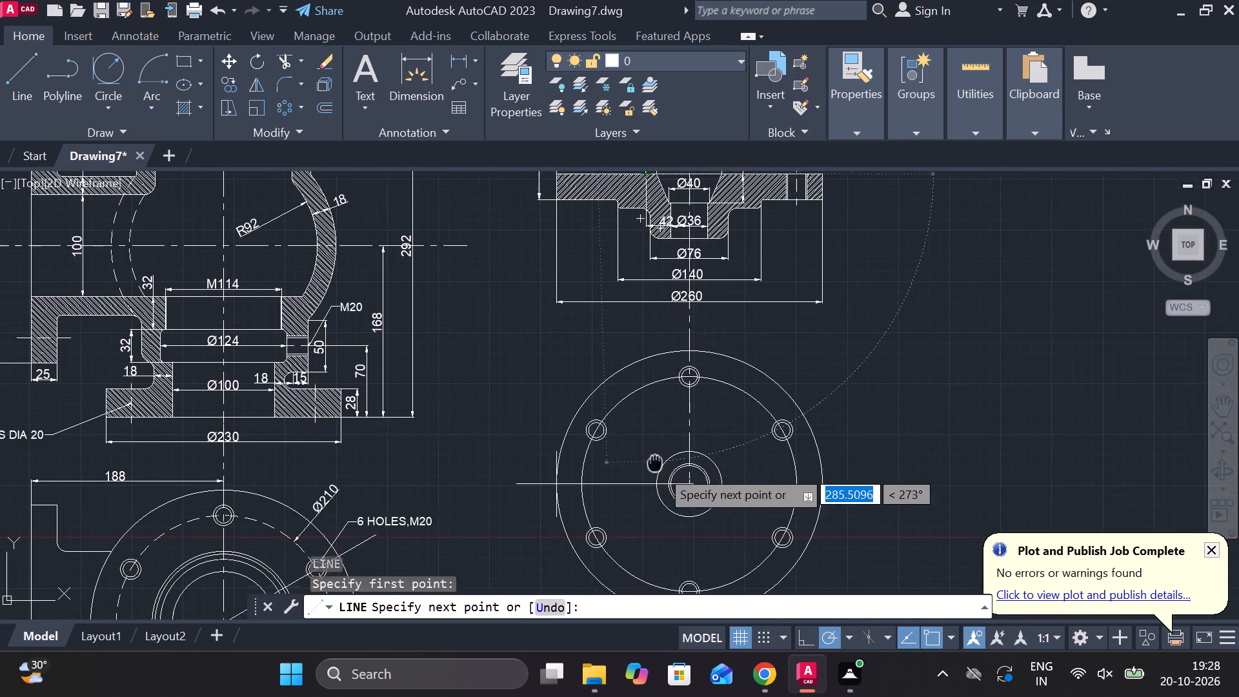
pyautogui.moveTo(645, 407); pyautogui.dragTo(650, 316, button='middle')
pyautogui.scroll(2, 647, 411)
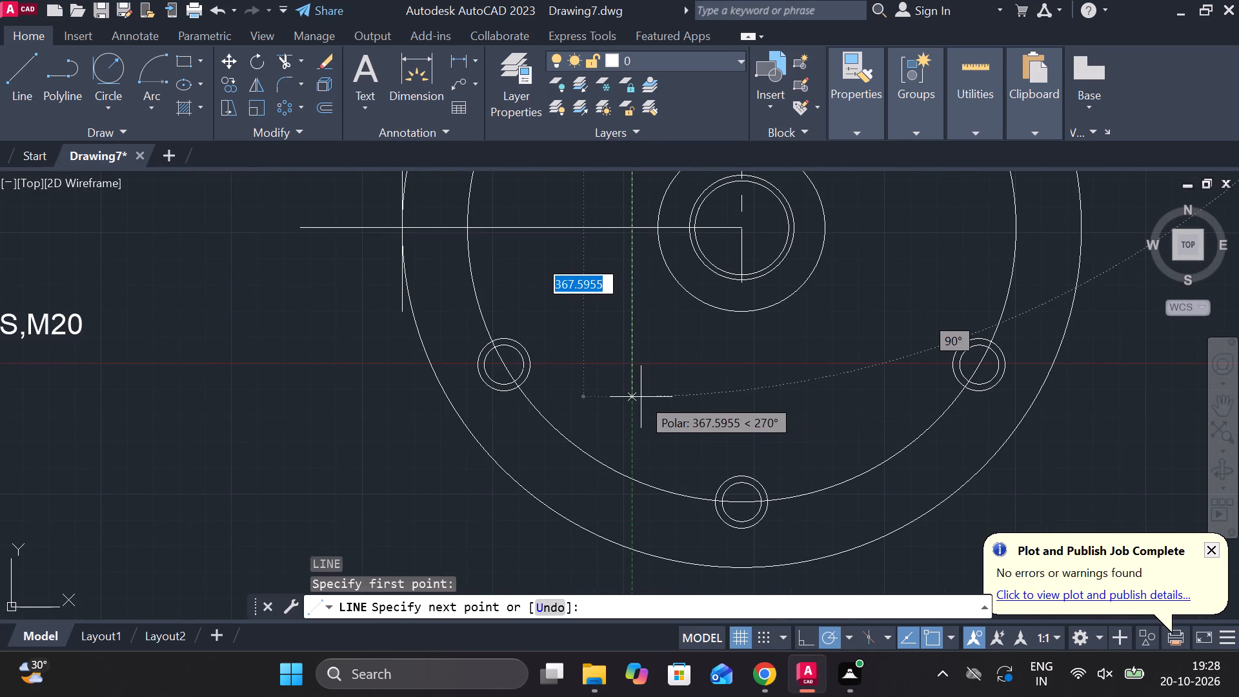
pyautogui.click(641, 397)
pyautogui.press('Escape')
# Draw a horizontal line from the upper end of the short vertical edge across and slightly beyond the projection line.
pyautogui.scroll(-2, 720, 373)
pyautogui.moveTo(720, 373); pyautogui.dragTo(737, 425, button='middle')
pyautogui.scroll(2, 678, 323)
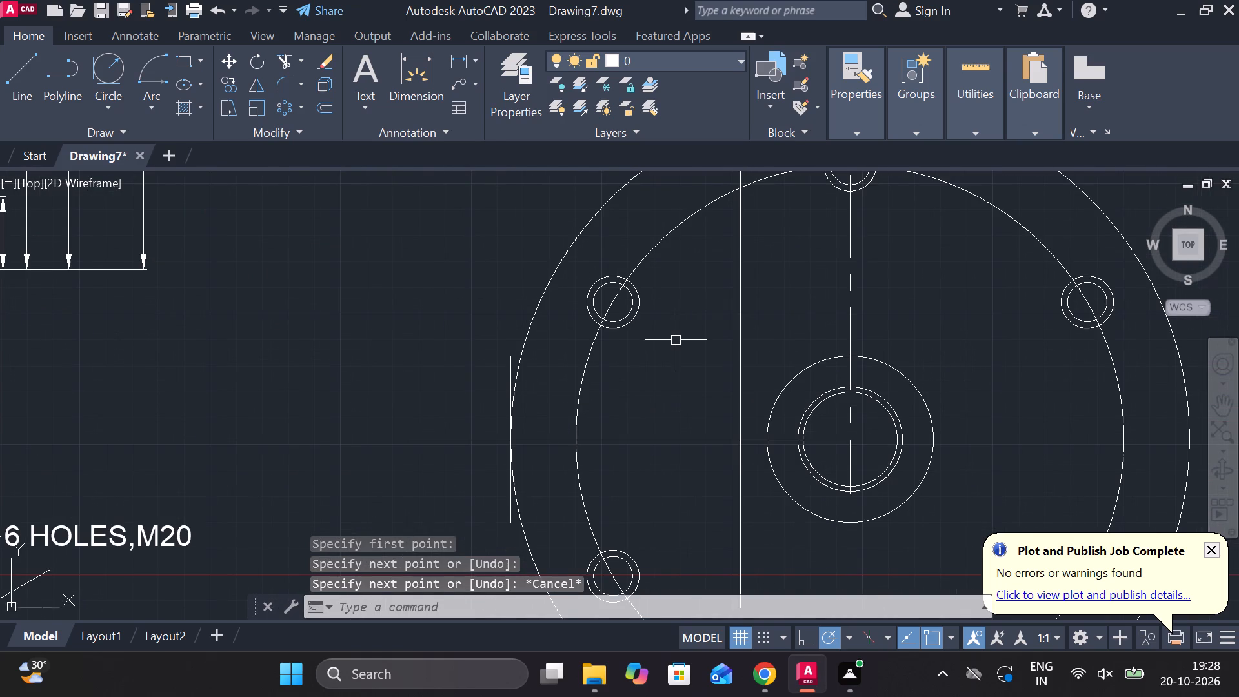
pyautogui.press('l')
pyautogui.press('Return')
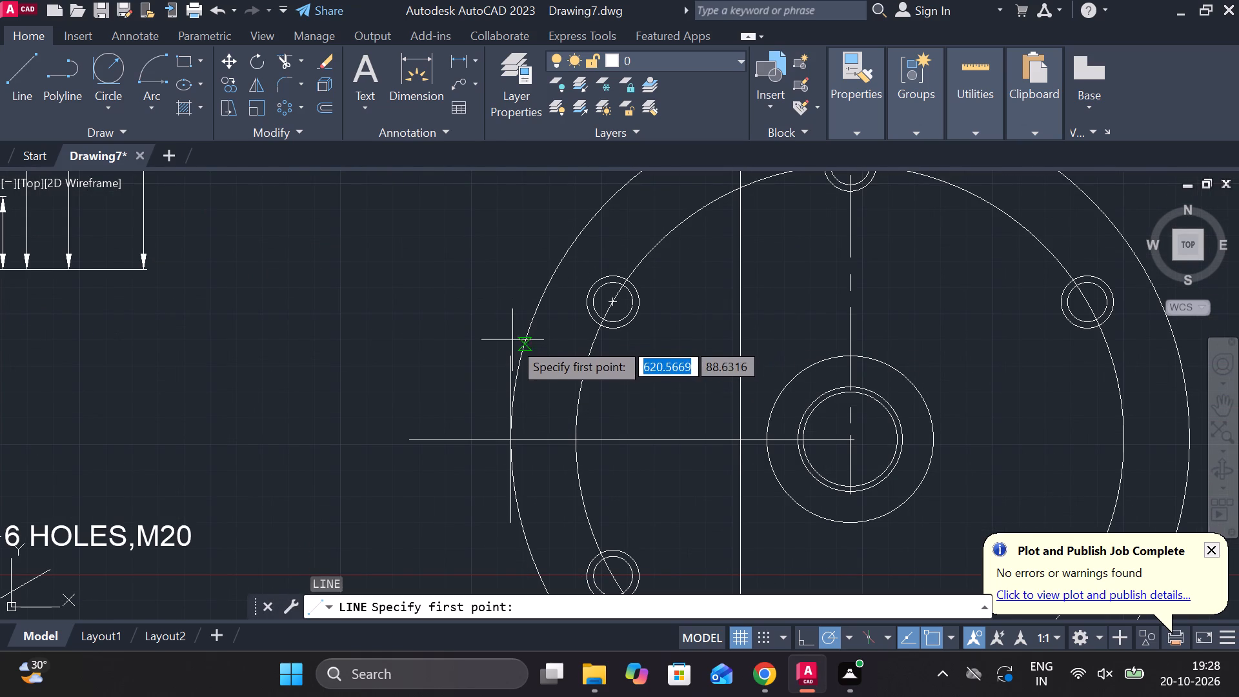
pyautogui.click(509, 356)
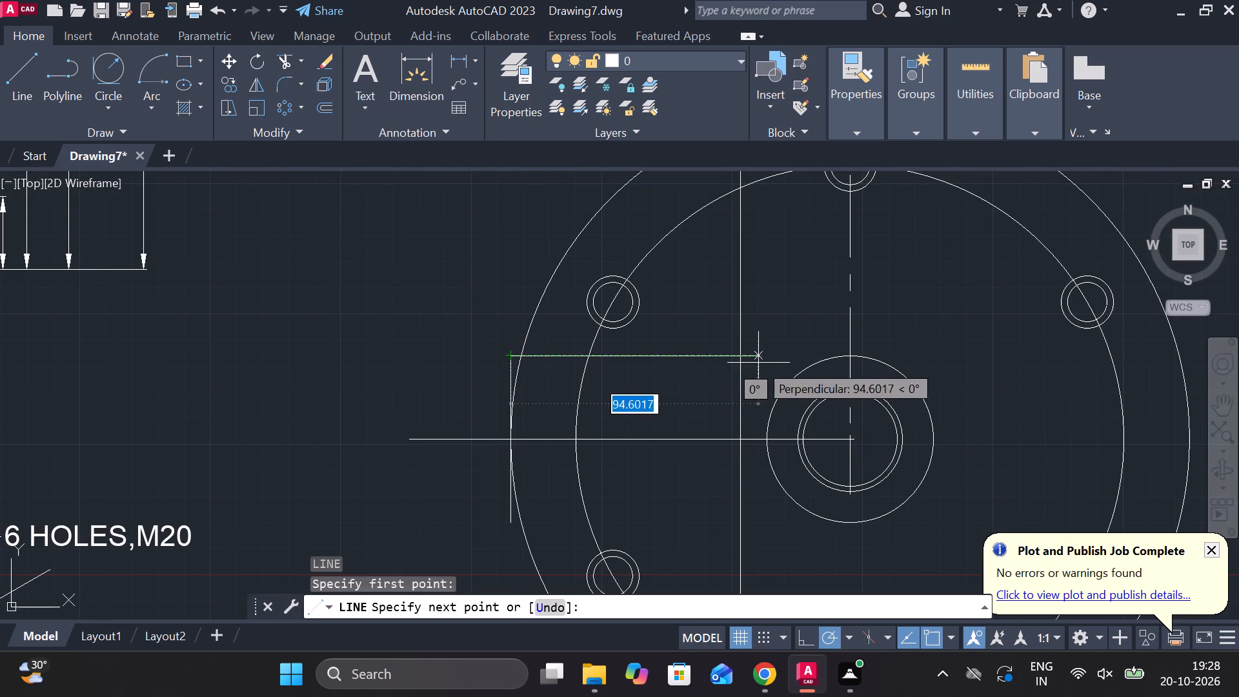
pyautogui.click(767, 362)
pyautogui.press('Escape')
# Trim the projection line above the lug's upper edge and the upper edge's overhang so they meet in a corner.
pyautogui.write('TR')
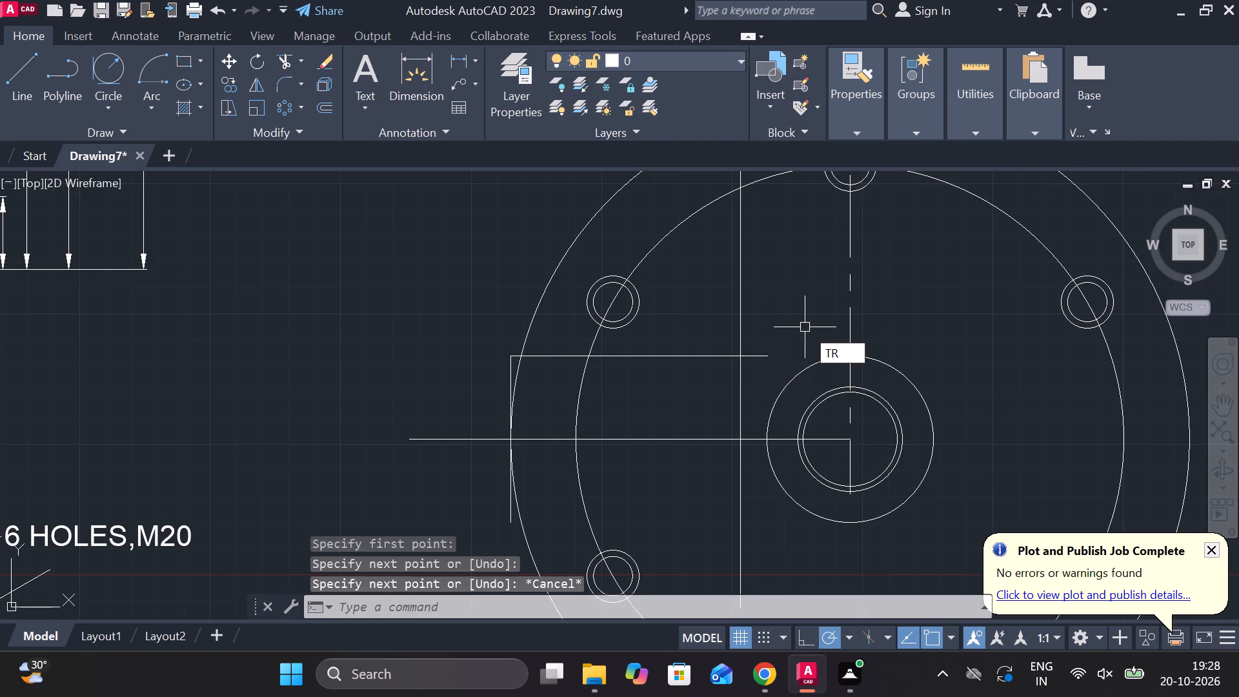
pyautogui.press('space')
pyautogui.click(735, 330)
pyautogui.click(740, 336)
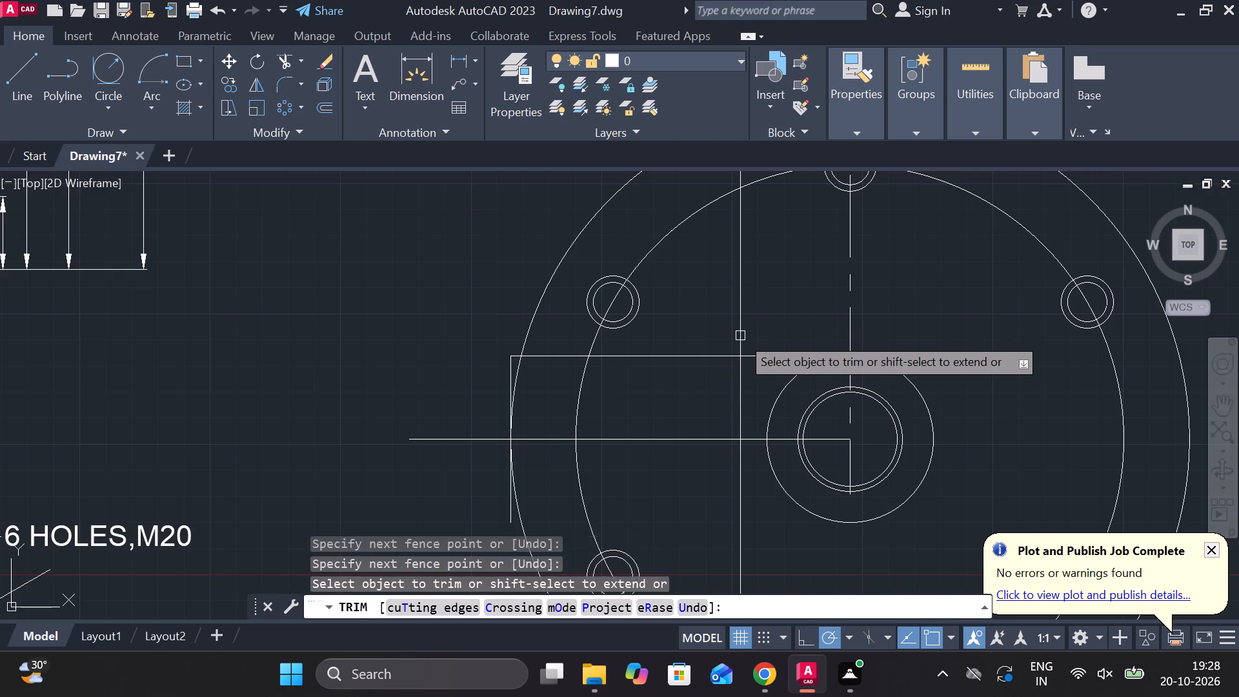
pyautogui.click(742, 334)
pyautogui.click(755, 355)
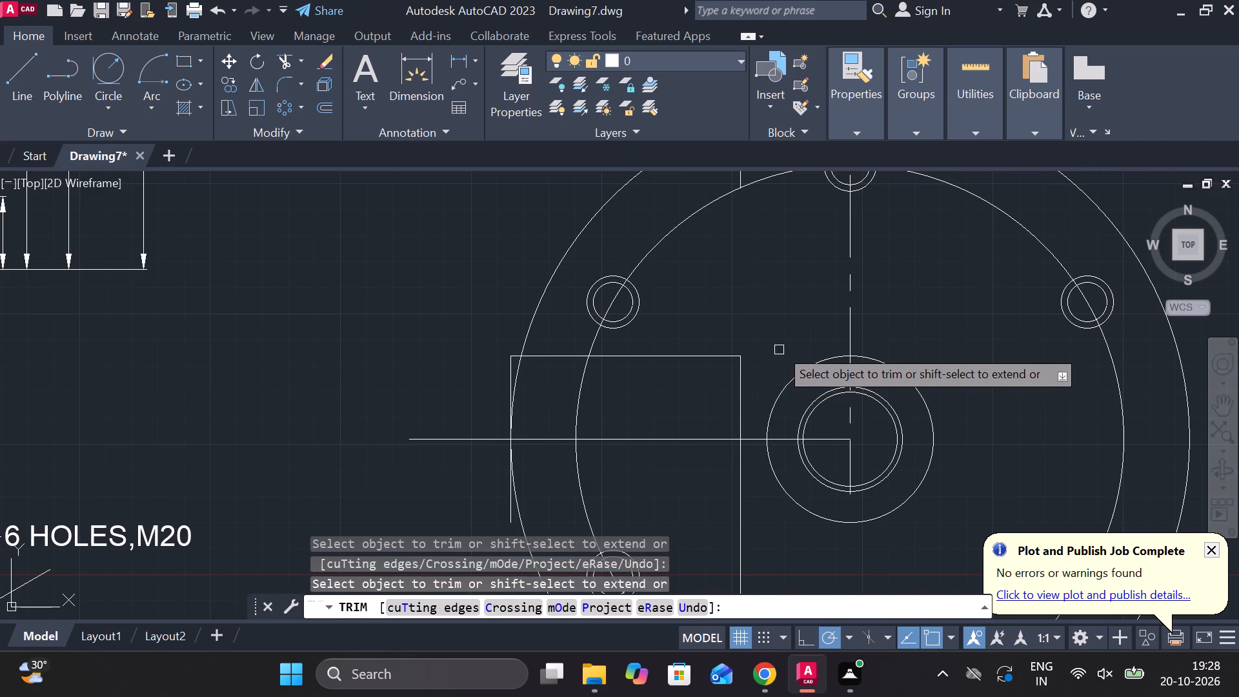
pyautogui.moveTo(779, 334); pyautogui.dragTo(734, 463, button='middle')
pyautogui.press('Escape')
# Erase the leftover projection line between the section view and the flange plan's bolt circle.
pyautogui.click(700, 225)
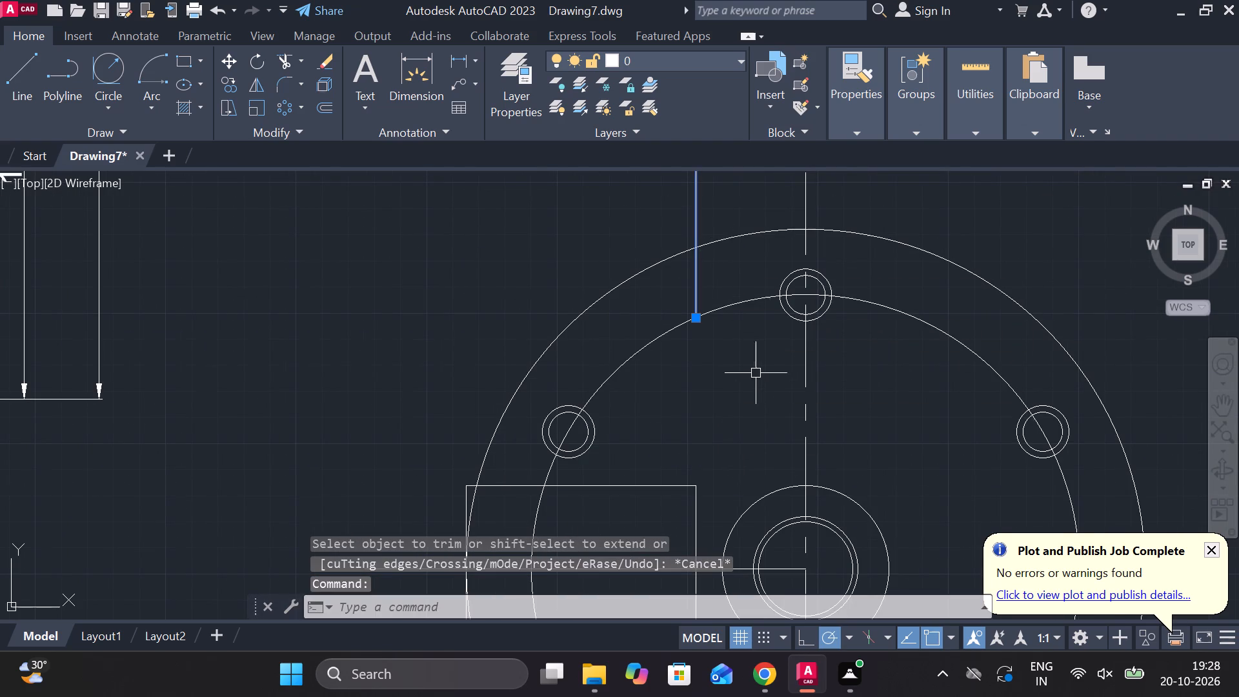
pyautogui.write('E')
pyautogui.press('space')
# Draw a horizontal line from the lower end of the short vertical edge across and slightly beyond the projection line.
pyautogui.scroll(-1, 727, 399)
pyautogui.moveTo(727, 399); pyautogui.dragTo(696, 294, button='middle')
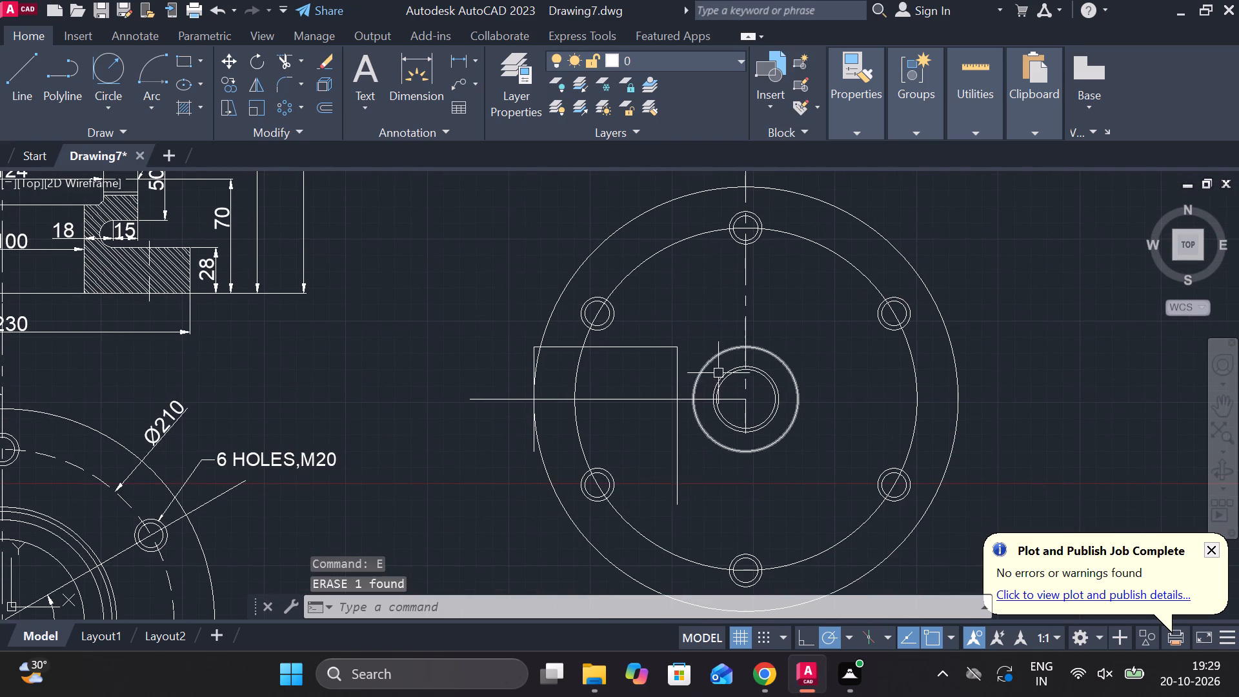
pyautogui.press('l')
pyautogui.press('Return')
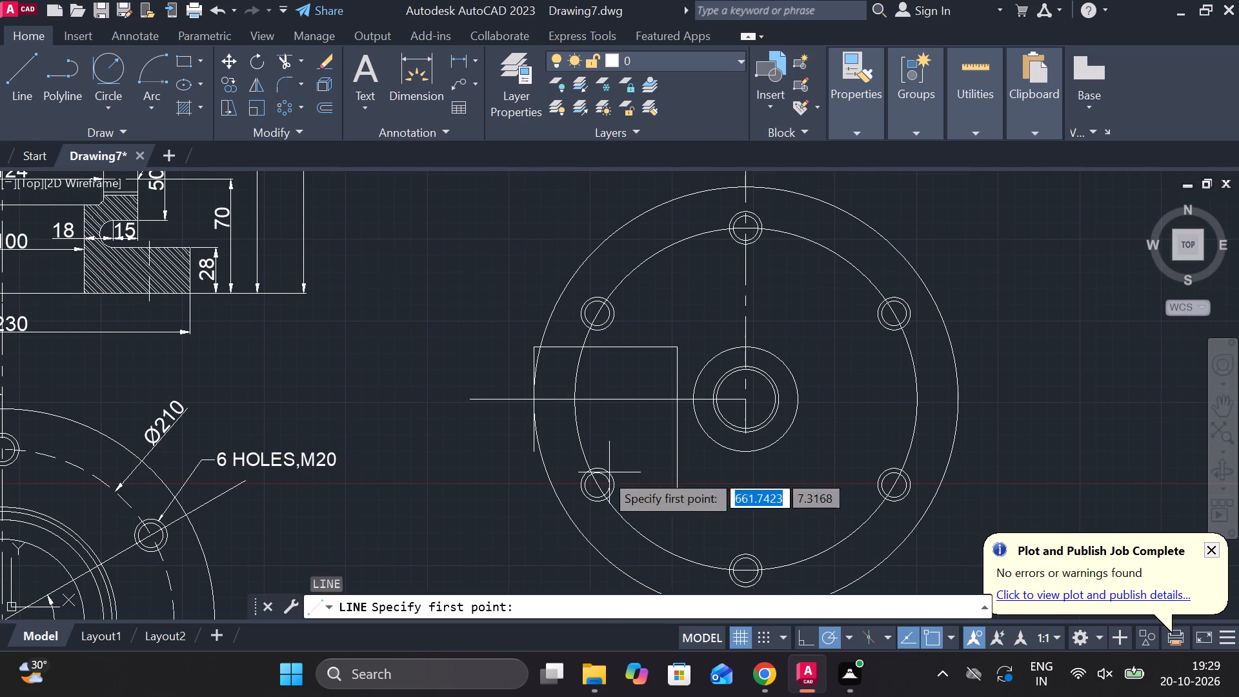
pyautogui.scroll(2, 525, 437)
pyautogui.click(550, 476)
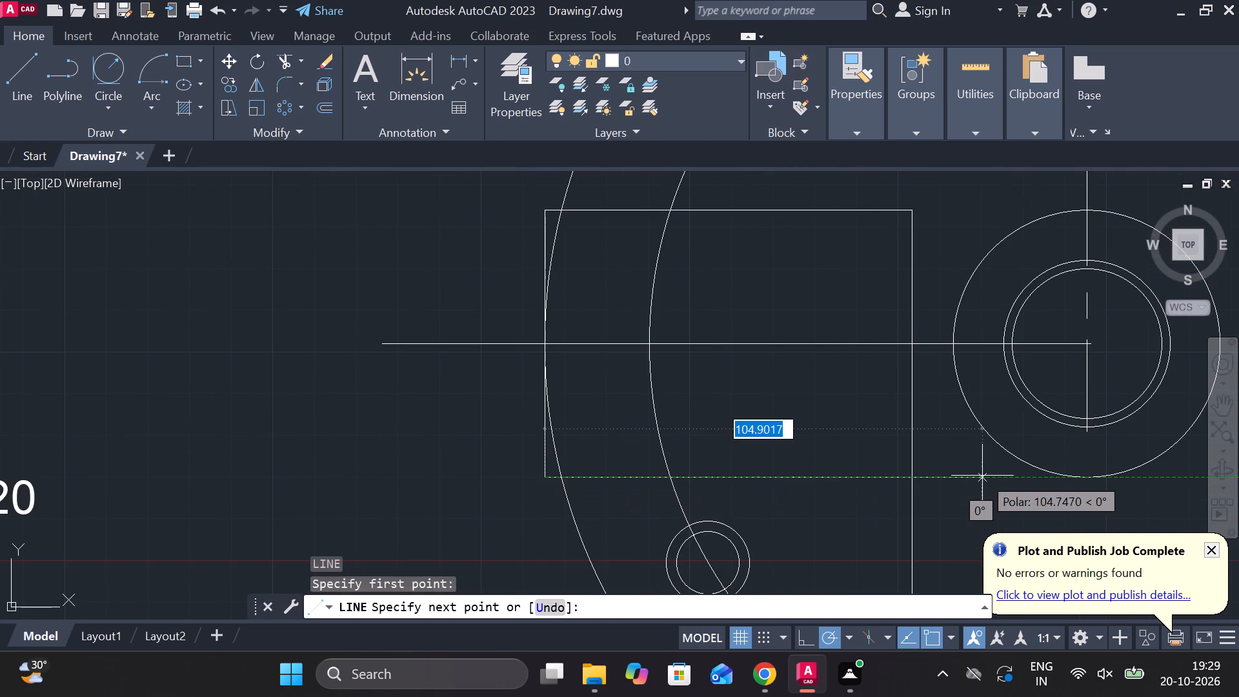
pyautogui.click(969, 472)
pyautogui.press('Escape')
# Trim the overhanging ends of the lug's lower edge and the projection line to close the rectangle's corner.
pyautogui.write('TR')
pyautogui.press('space')
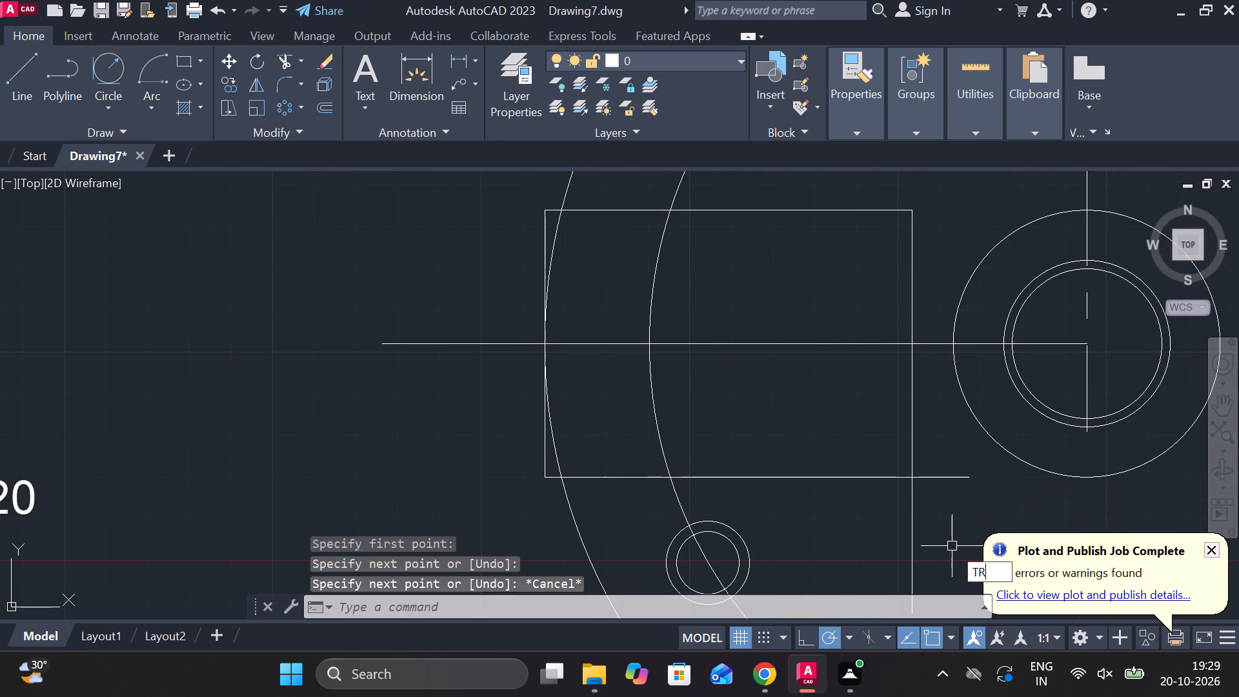
pyautogui.click(939, 472)
pyautogui.click(907, 518)
# Trim away the flange's outer circle inside the lug rectangle, above and below the horizontal centreline.
pyautogui.scroll(-1, 907, 509)
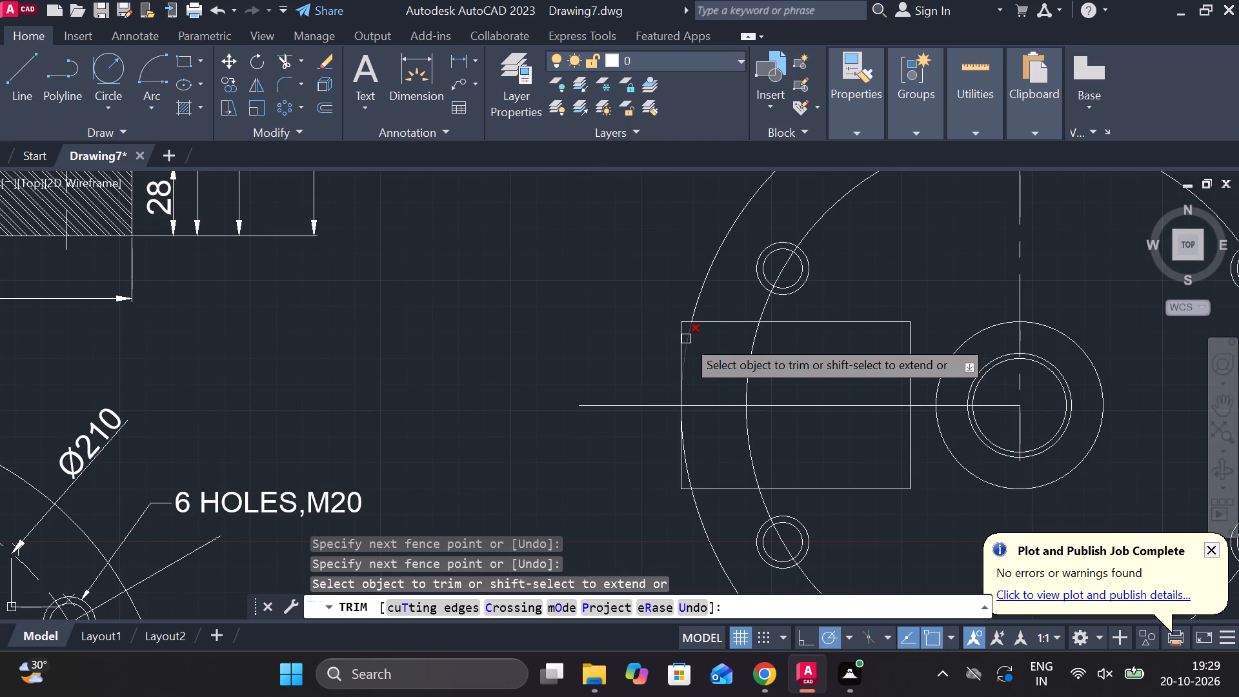
pyautogui.scroll(1, 696, 316)
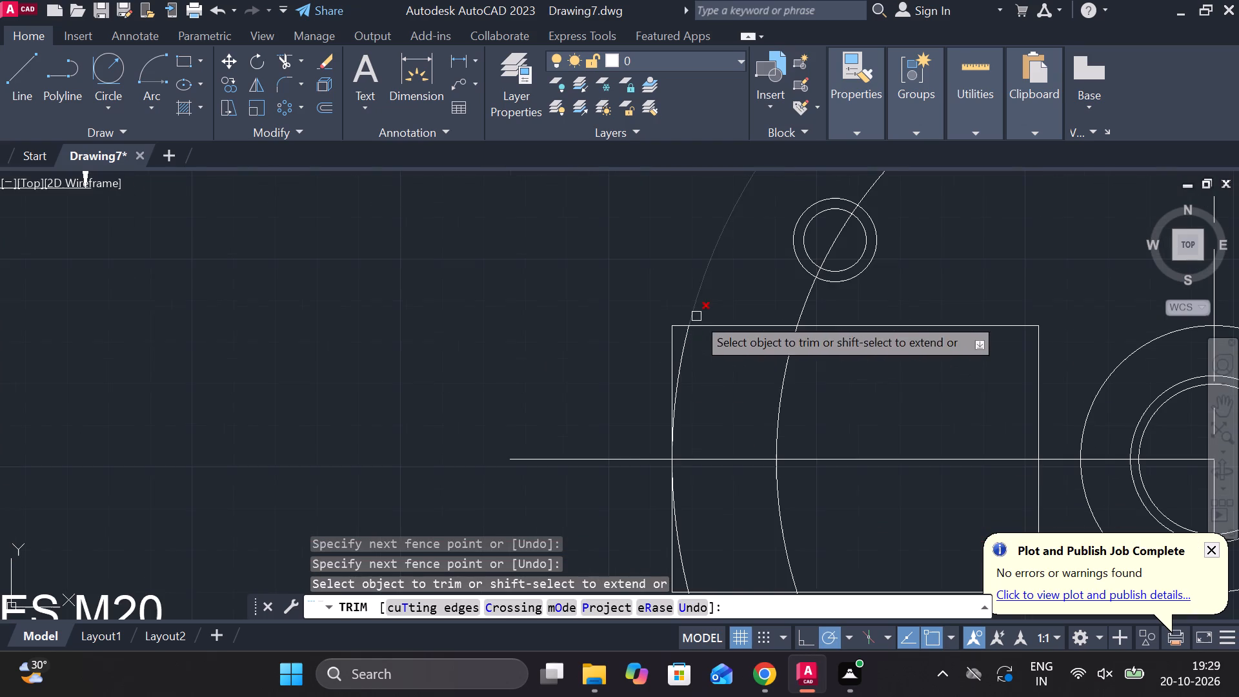
pyautogui.click(681, 344)
pyautogui.moveTo(725, 439); pyautogui.dragTo(725, 441, button='middle')
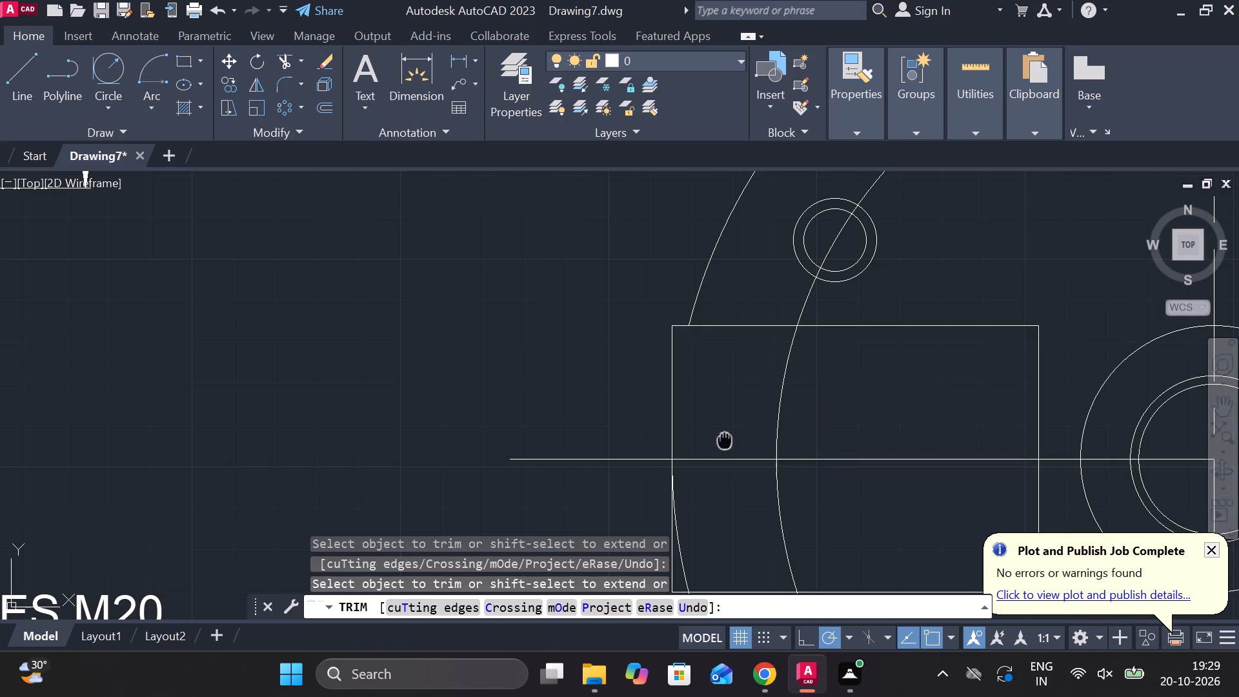
pyautogui.moveTo(725, 441); pyautogui.dragTo(712, 338, button='middle')
pyautogui.click(672, 463)
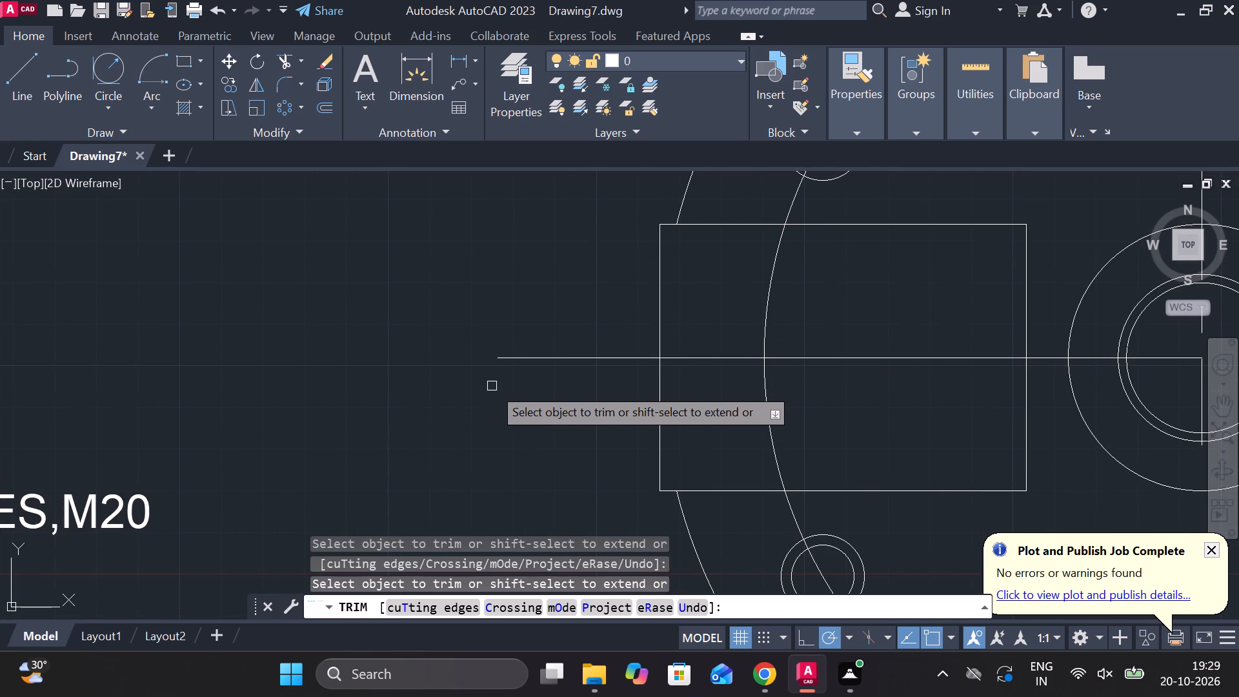
pyautogui.scroll(-1, 492, 386)
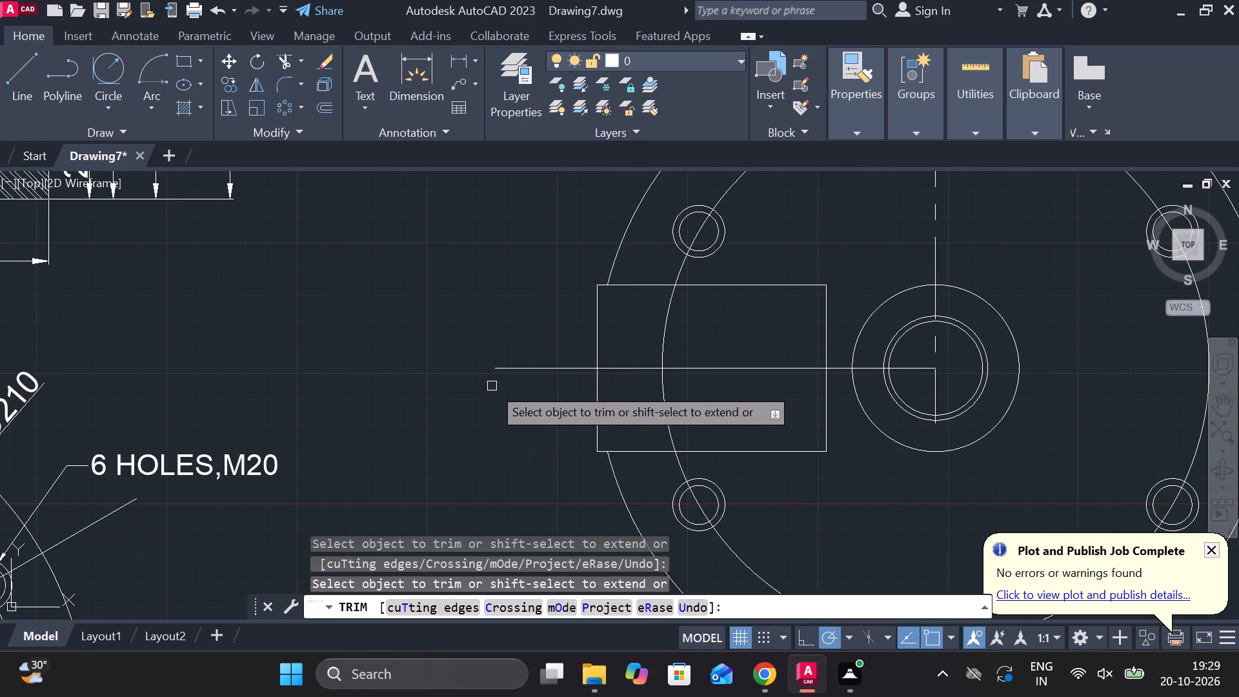
pyautogui.press('Escape')
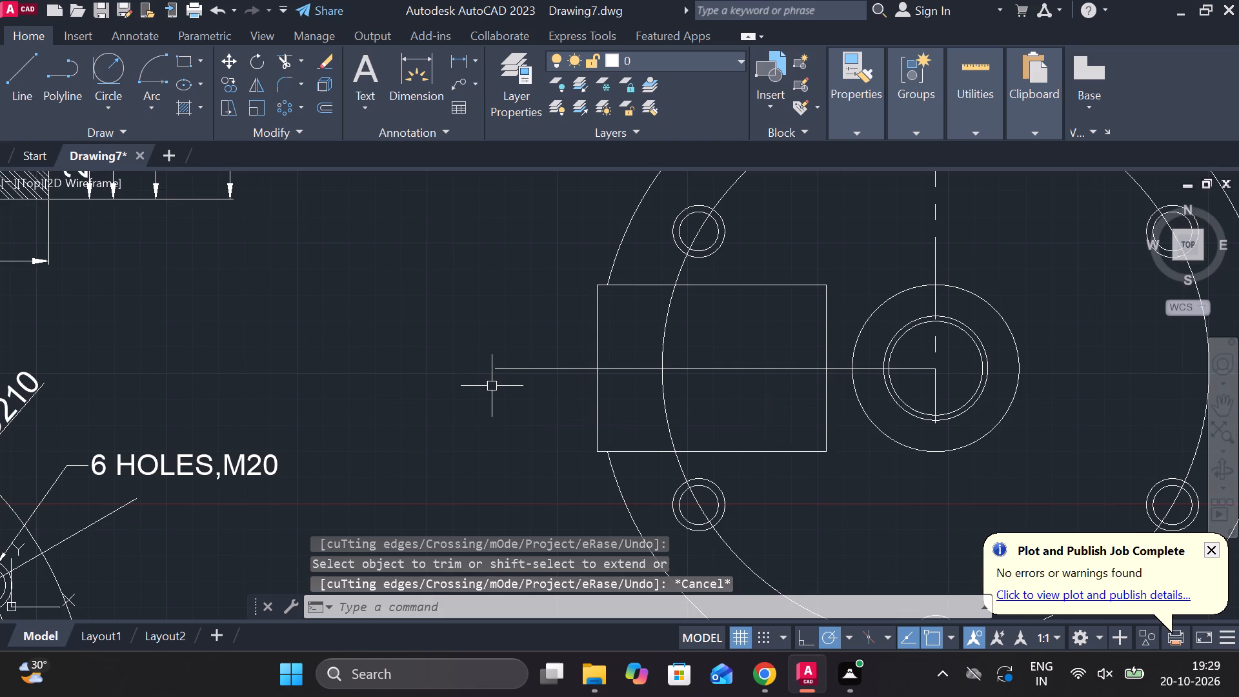
# Draw a horizontal line inside the lug rectangle, starting 22 below its upper outer corner and stopping short of the opposite edge.
pyautogui.moveTo(539, 386); pyautogui.dragTo(523, 386, button='middle')
pyautogui.scroll(-1, 524, 387)
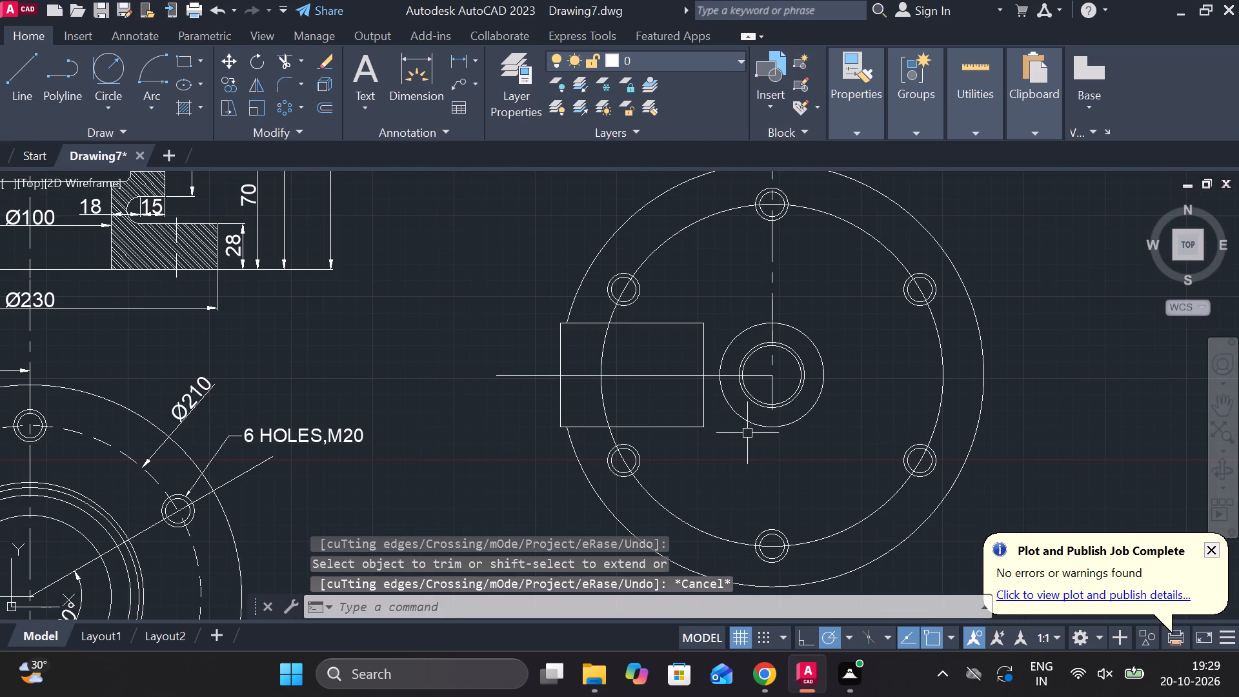
pyautogui.scroll(1, 670, 396)
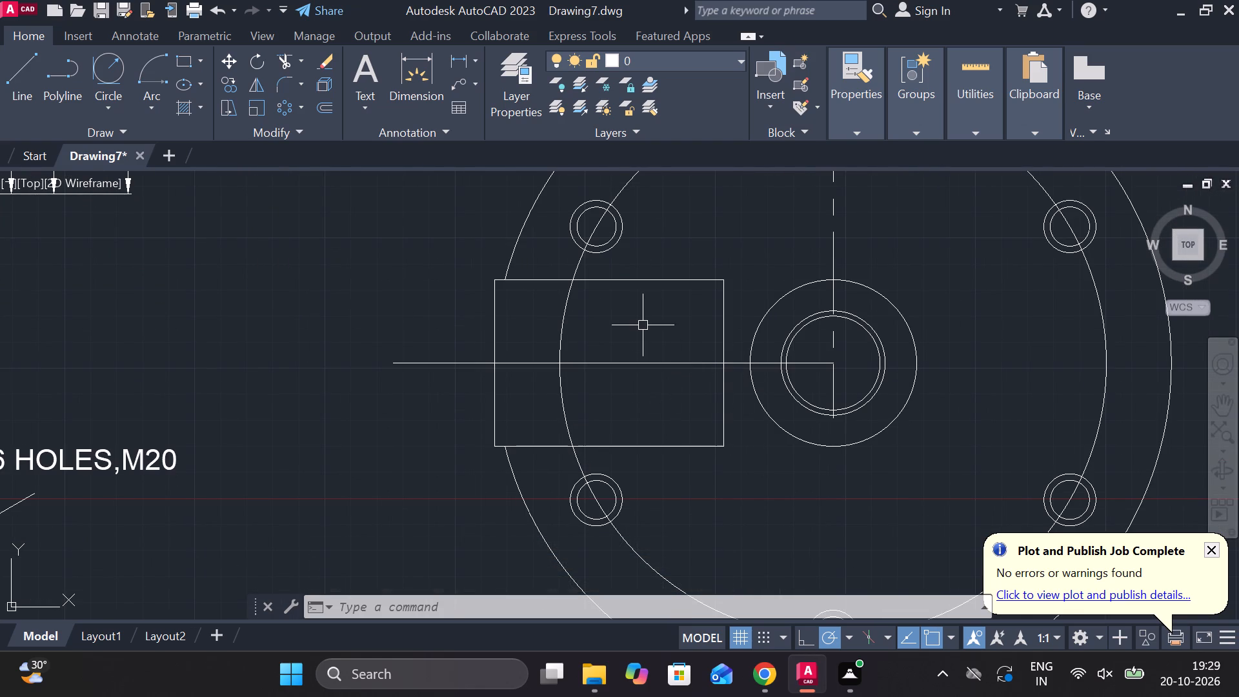
pyautogui.press('l')
pyautogui.press('Return')
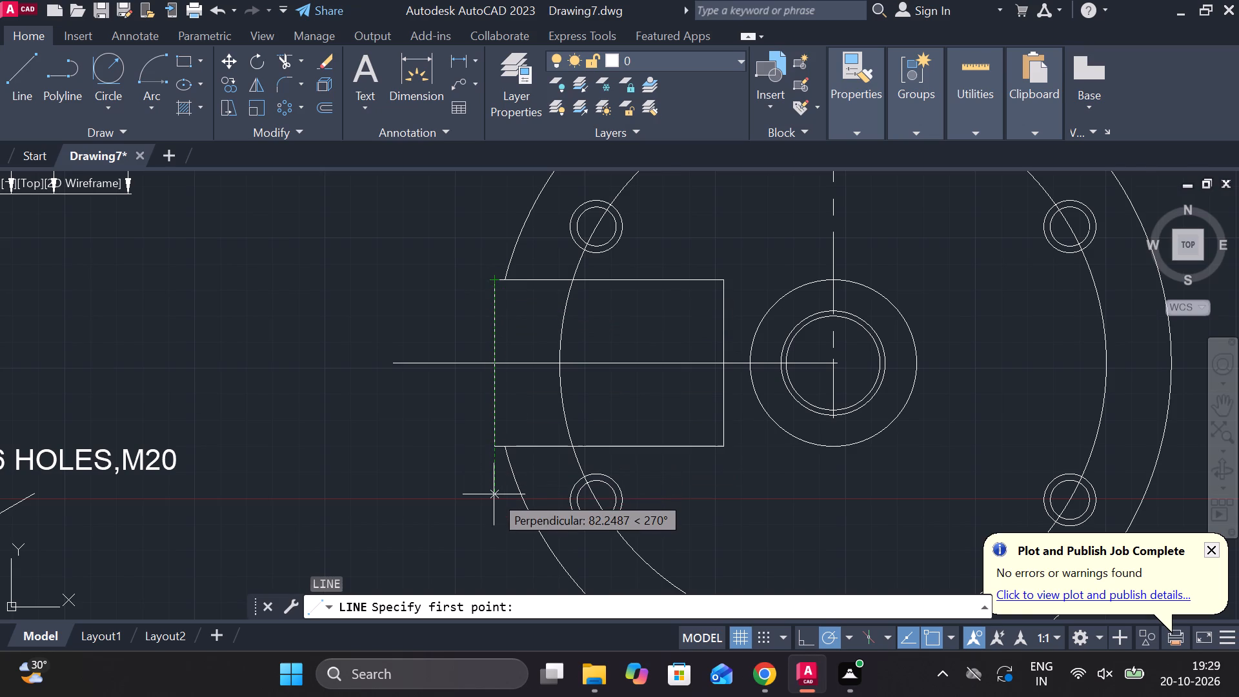
pyautogui.write('22')
pyautogui.press('space')
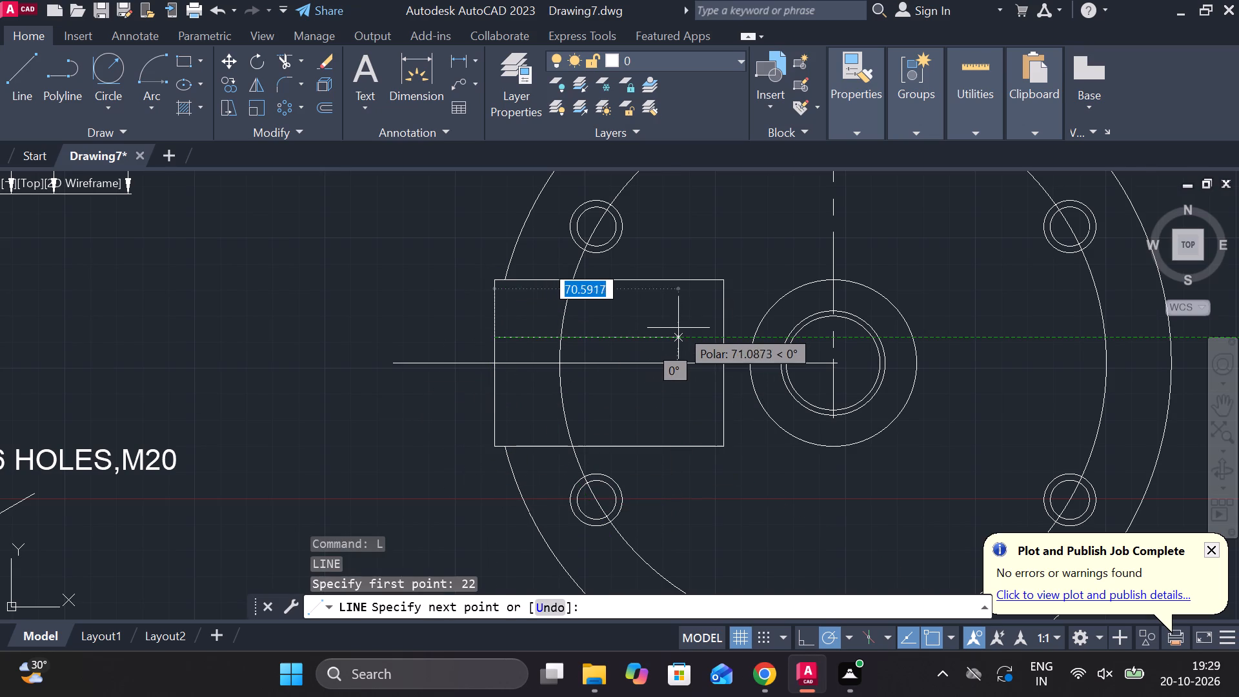
pyautogui.scroll(1, 648, 318)
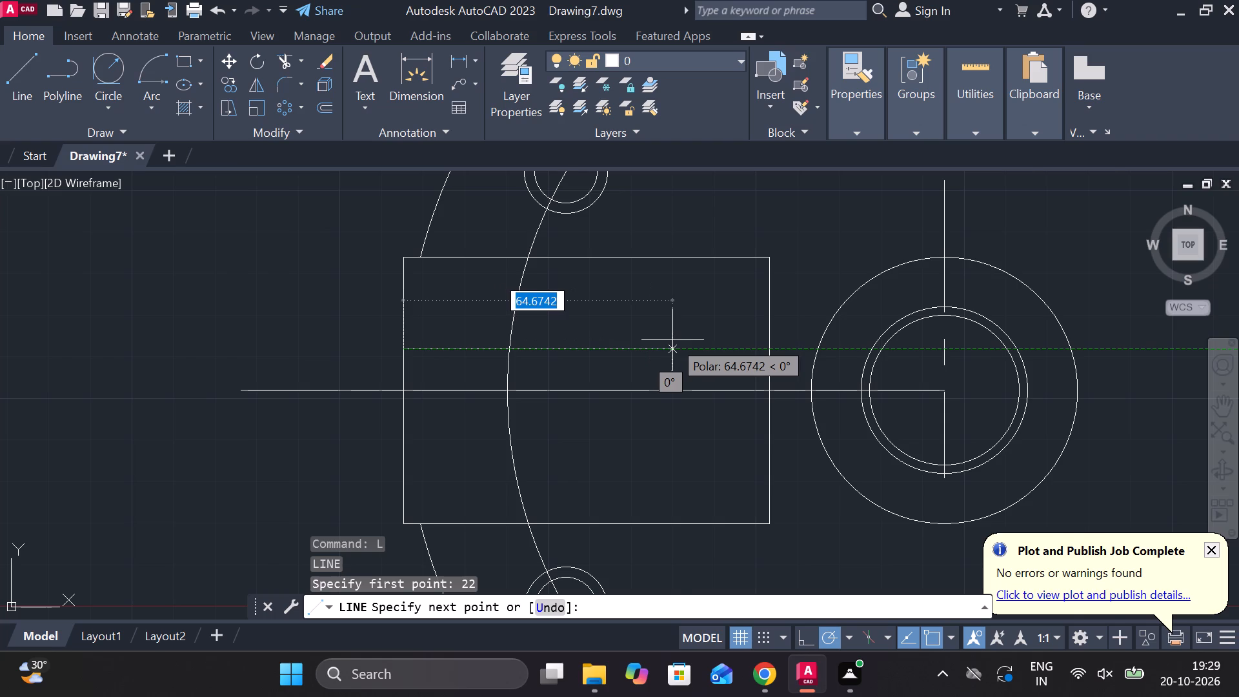
pyautogui.scroll(-1, 672, 340)
pyautogui.click(693, 339)
pyautogui.press('Escape')
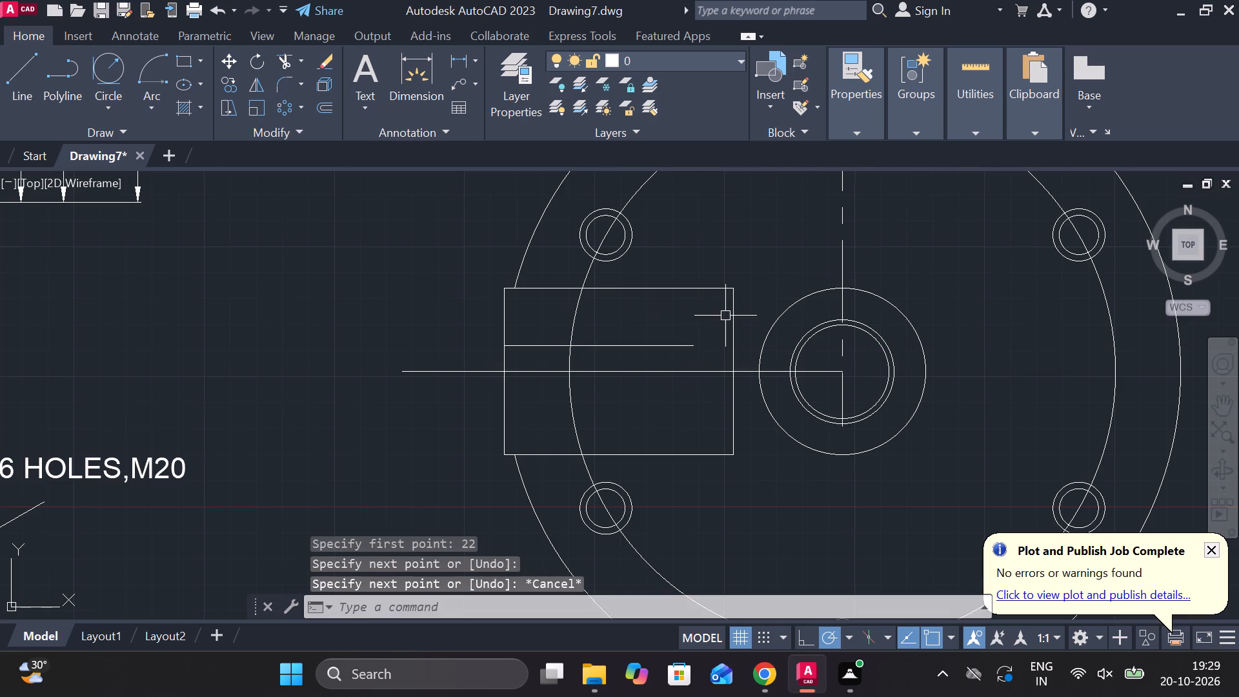
# Draw a vertical projection line from where the section's sloping edge meets the 44-high lug's horizontal line down past the plan rectangle's lower edge.
pyautogui.moveTo(725, 316); pyautogui.dragTo(709, 347, button='middle')
pyautogui.scroll(-1, 725, 316)
pyautogui.press('l')
pyautogui.press('Return')
pyautogui.moveTo(674, 298); pyautogui.dragTo(661, 470, button='middle')
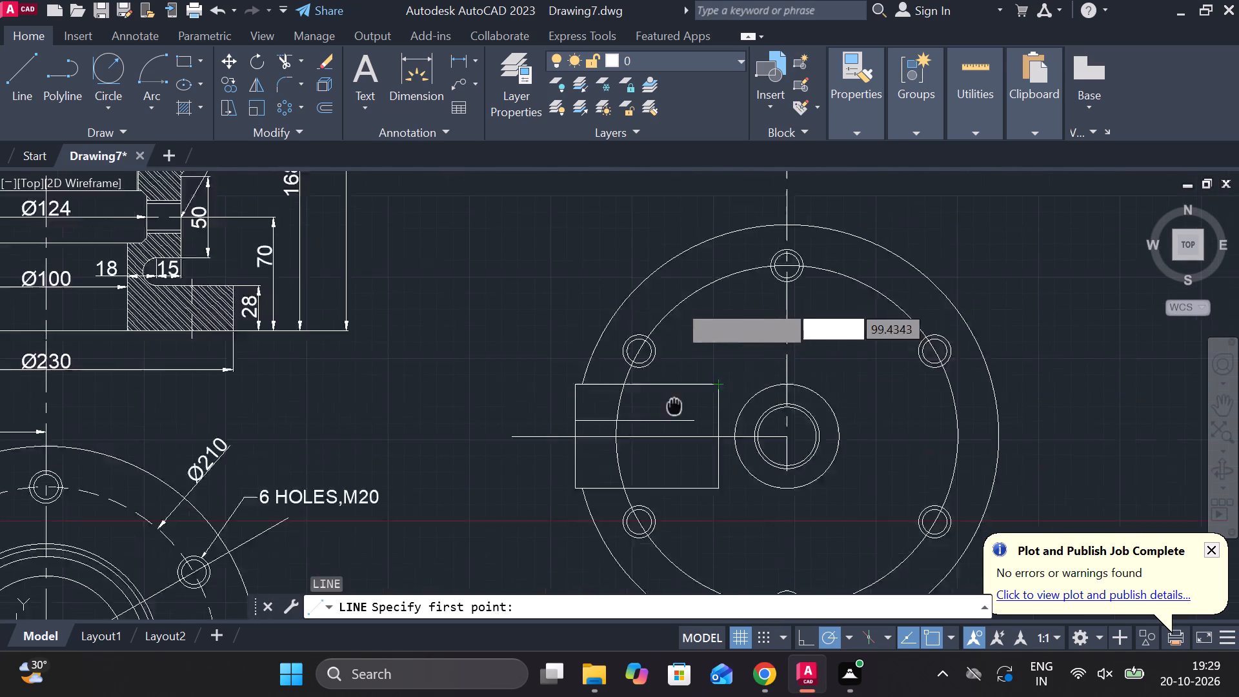
pyautogui.moveTo(661, 470); pyautogui.dragTo(658, 488, button='middle')
pyautogui.scroll(-1, 665, 349)
pyautogui.moveTo(665, 349); pyautogui.dragTo(667, 453, button='middle')
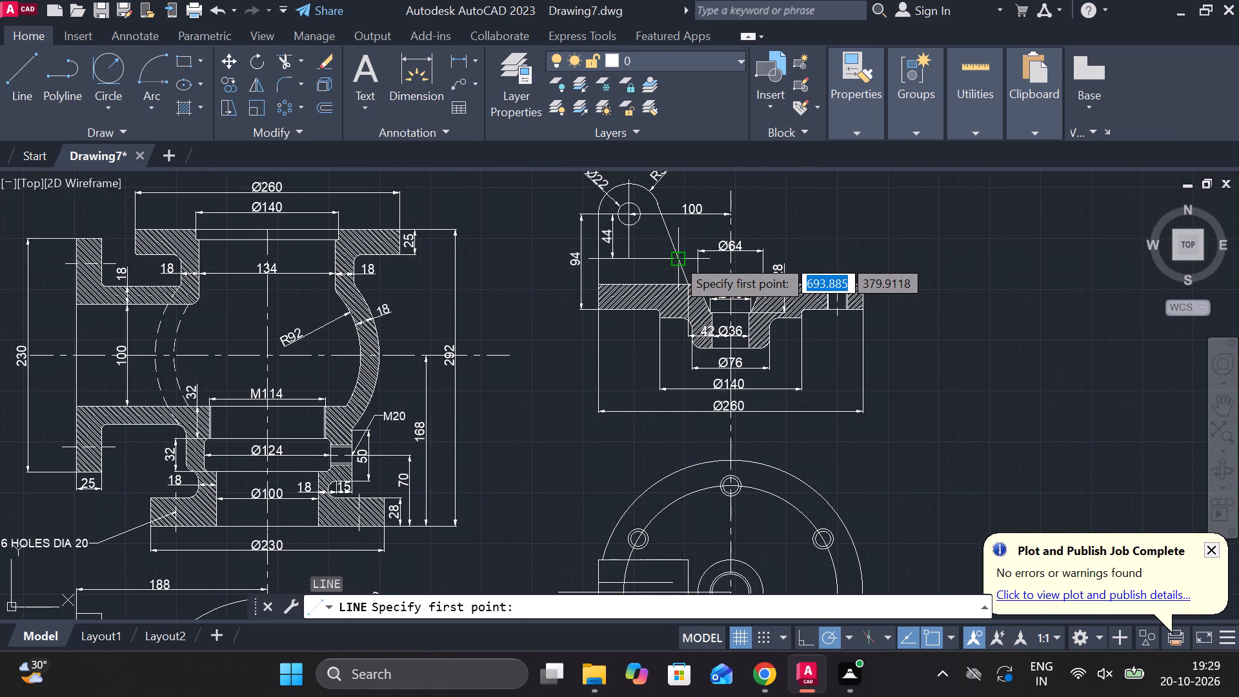
pyautogui.click(676, 258)
pyautogui.moveTo(675, 427); pyautogui.dragTo(670, 292, button='middle')
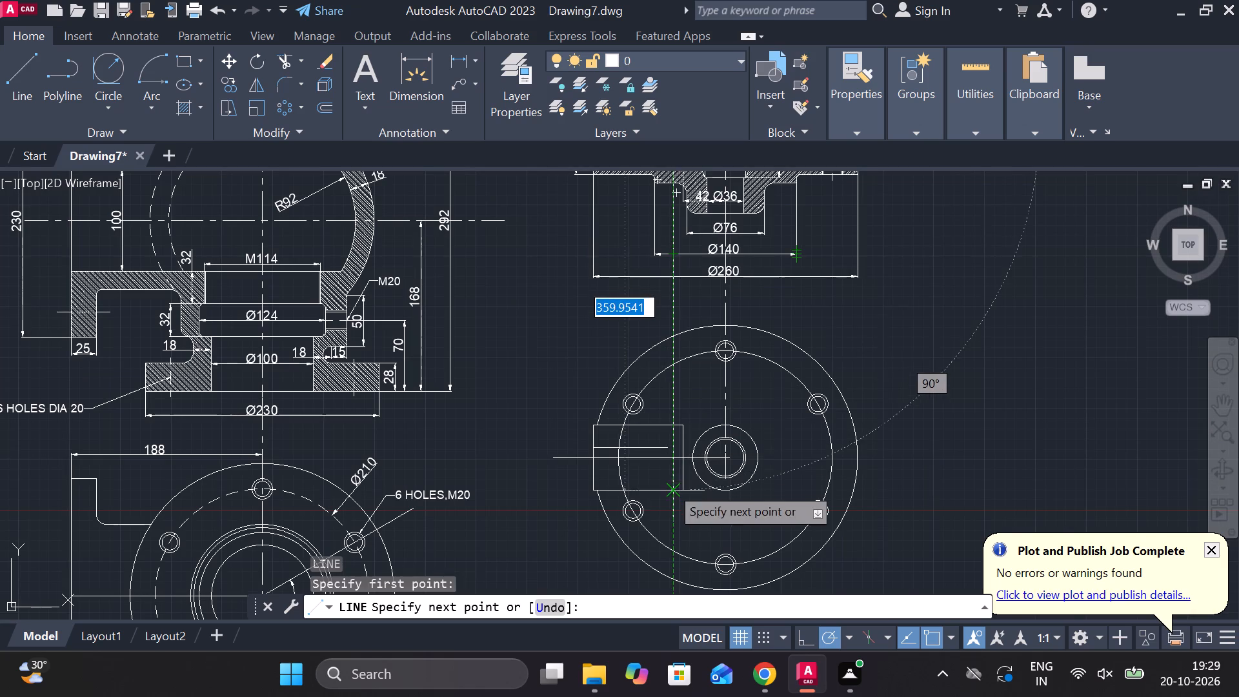
pyautogui.scroll(2, 669, 485)
pyautogui.click(674, 527)
pyautogui.press('Escape')
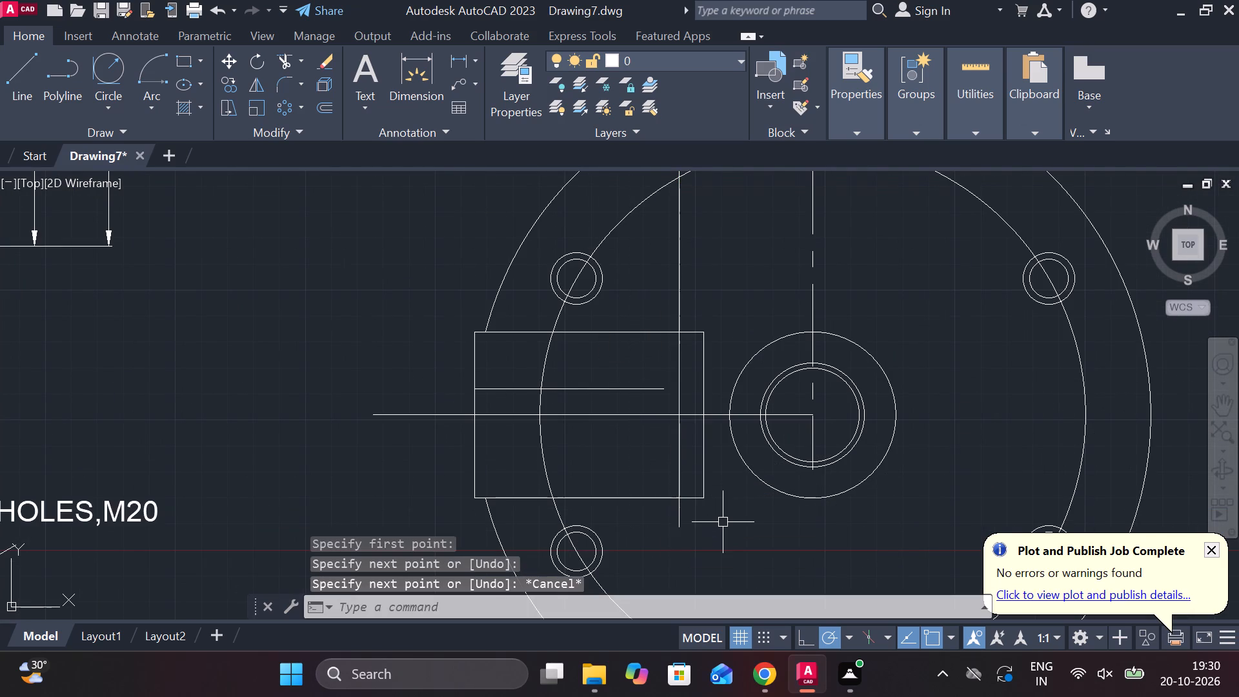
# Trim the new projection line between the flange plan's bolt circle and the lug rectangle's upper edge.
pyautogui.write('TR')
pyautogui.press('space')
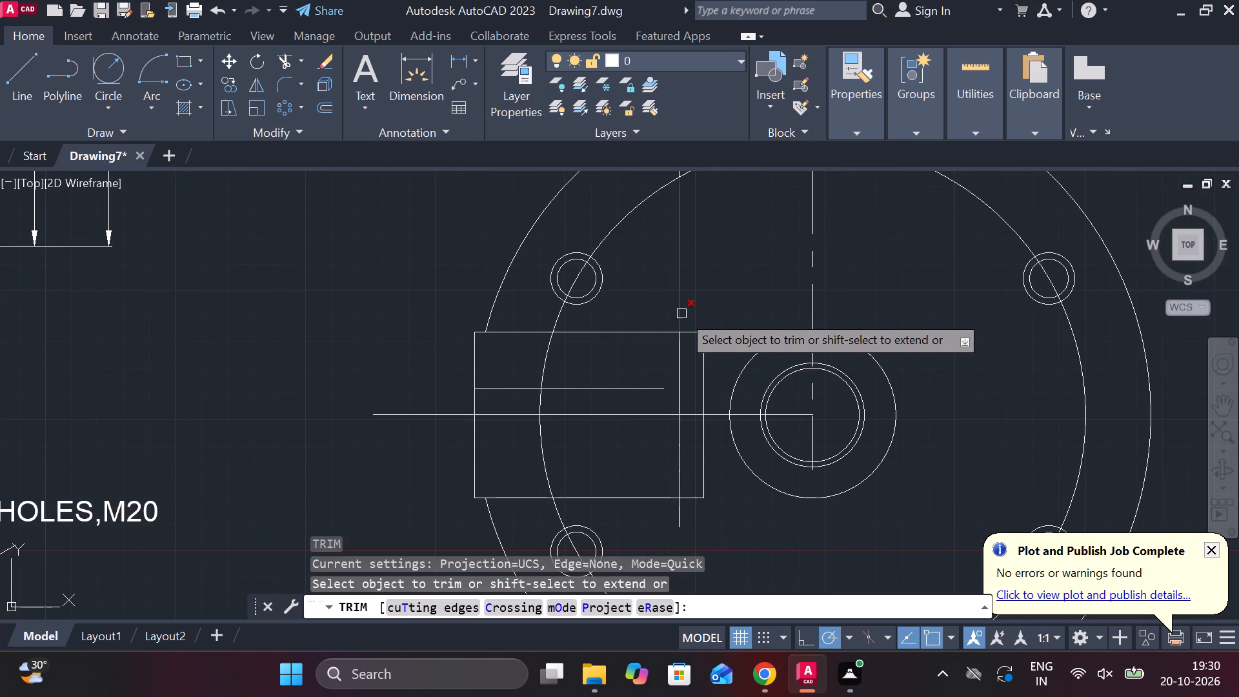
pyautogui.click(681, 314)
pyautogui.middleClick(681, 314)
pyautogui.press('Escape')
pyautogui.moveTo(696, 288); pyautogui.dragTo(676, 461, button='middle')
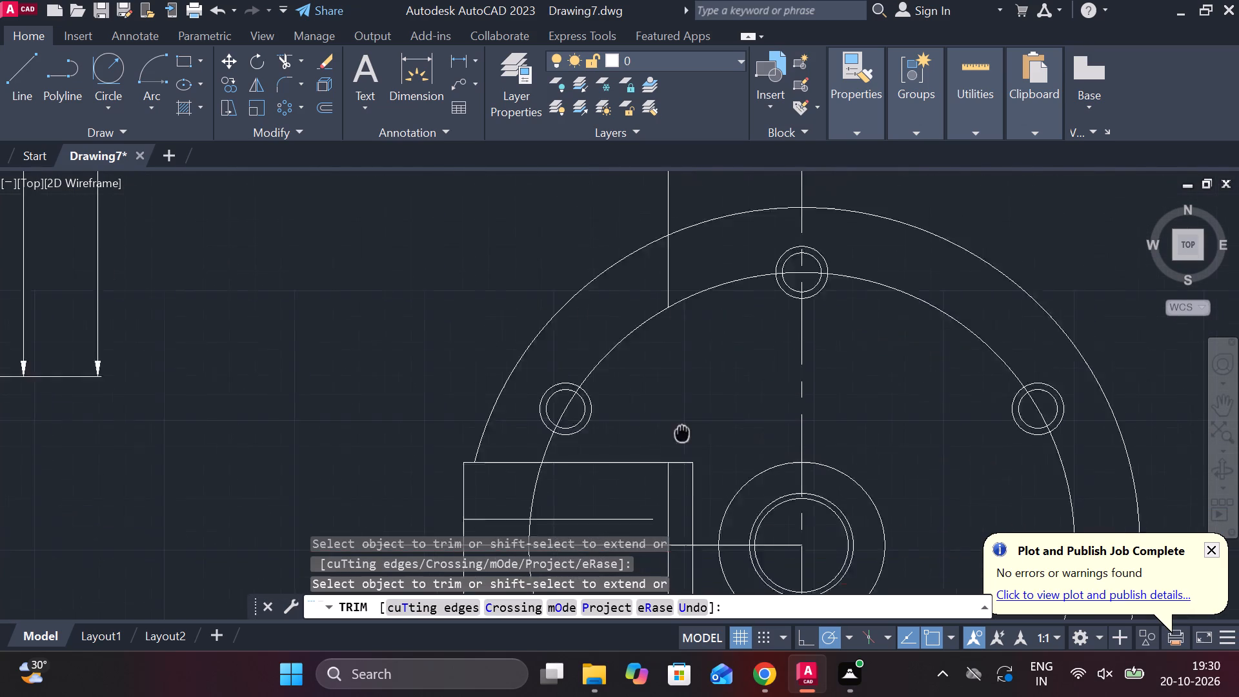
pyautogui.moveTo(676, 461); pyautogui.dragTo(676, 469, button='middle')
pyautogui.press('Escape')
# Erase the leftover part of the new projection line above the flange plan's bolt circle.
pyautogui.click(658, 268)
pyautogui.write('E')
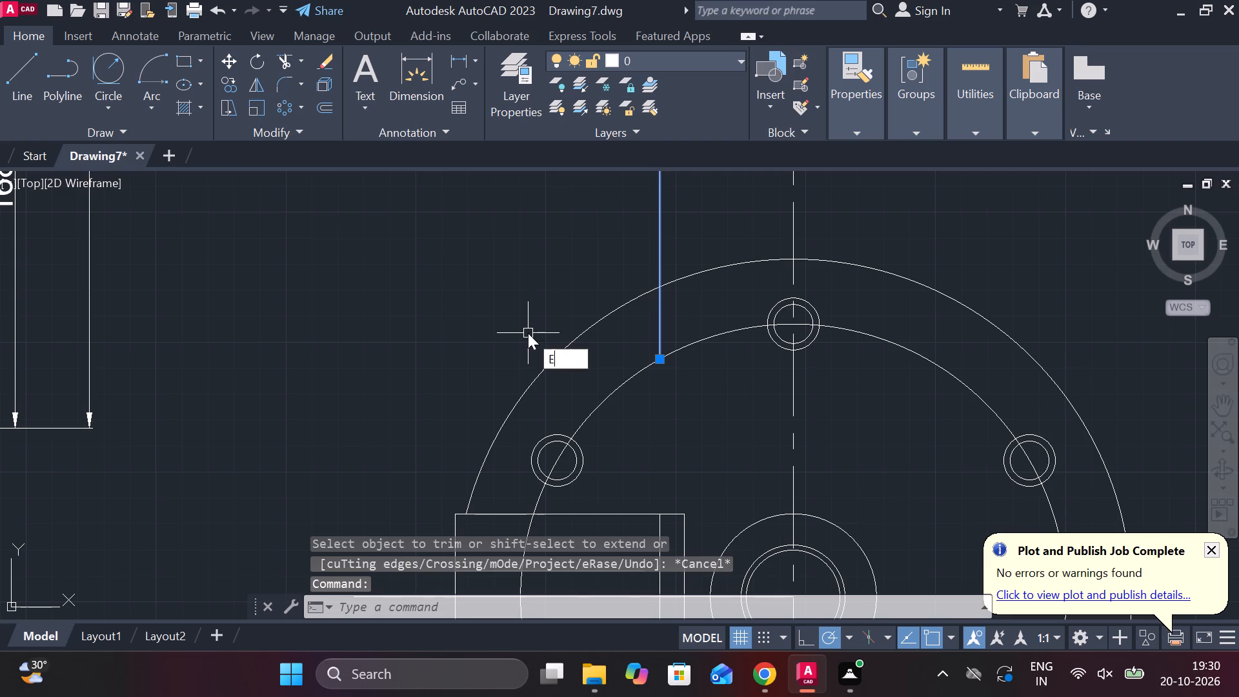
pyautogui.press('space')
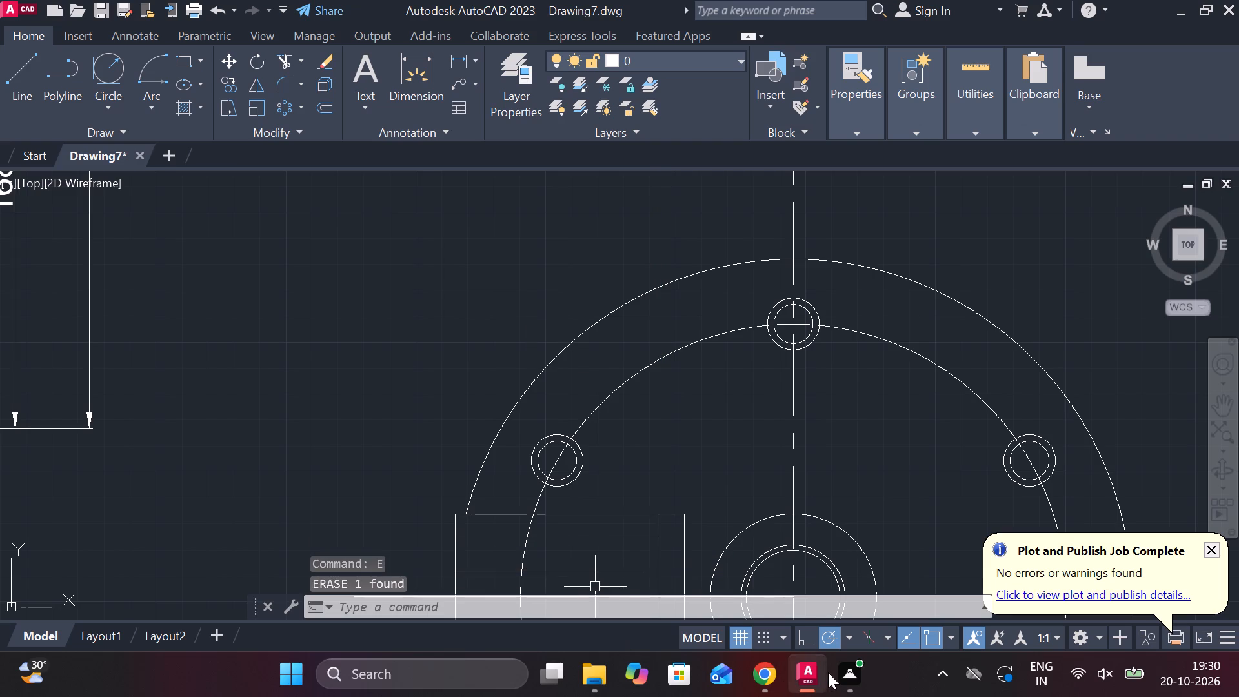
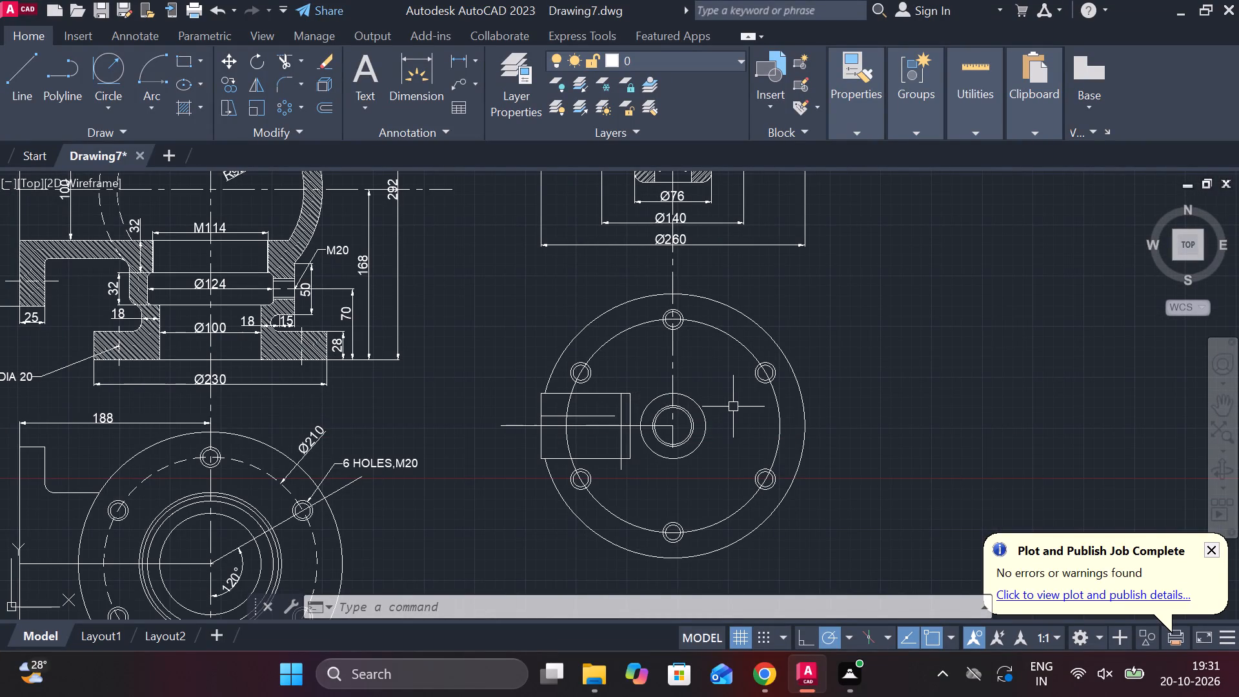
# Lengthen the horizontal inner line of the plan lug so it runs past the vertical projection line, short of the lug's inner edge.
pyautogui.scroll(1, 696, 395)
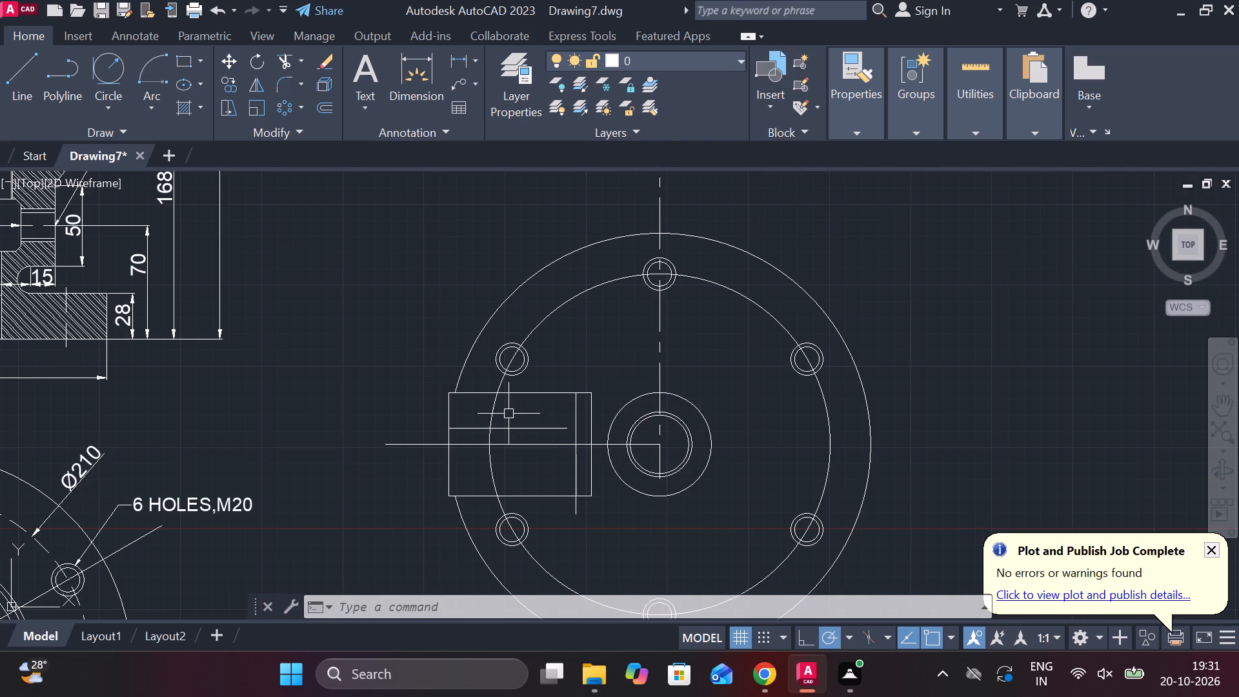
pyautogui.scroll(1, 509, 414)
pyautogui.click(553, 438)
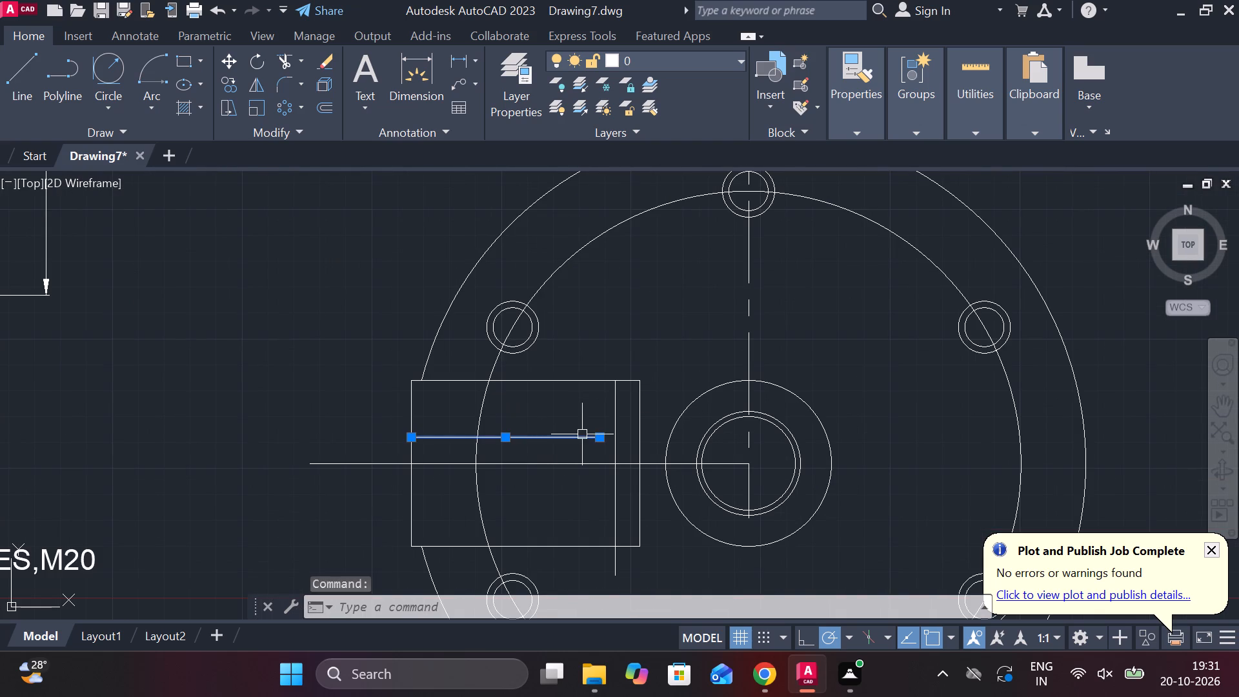
pyautogui.scroll(5, 599, 438)
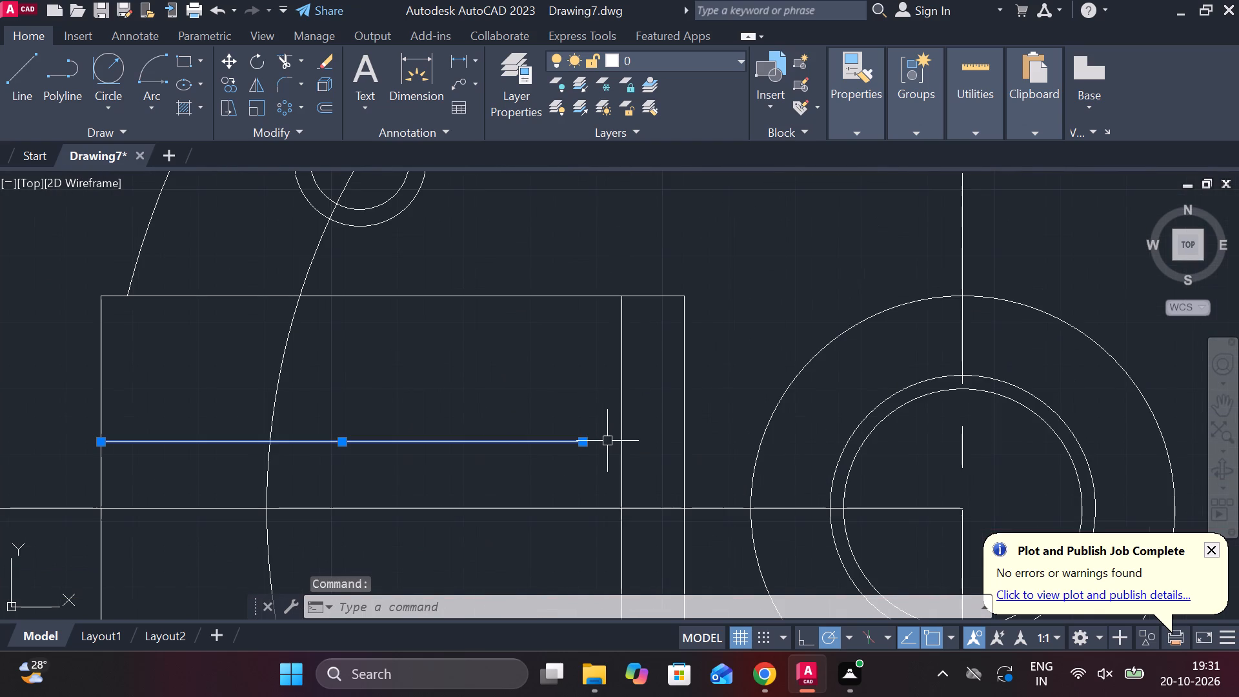
pyautogui.click(585, 446)
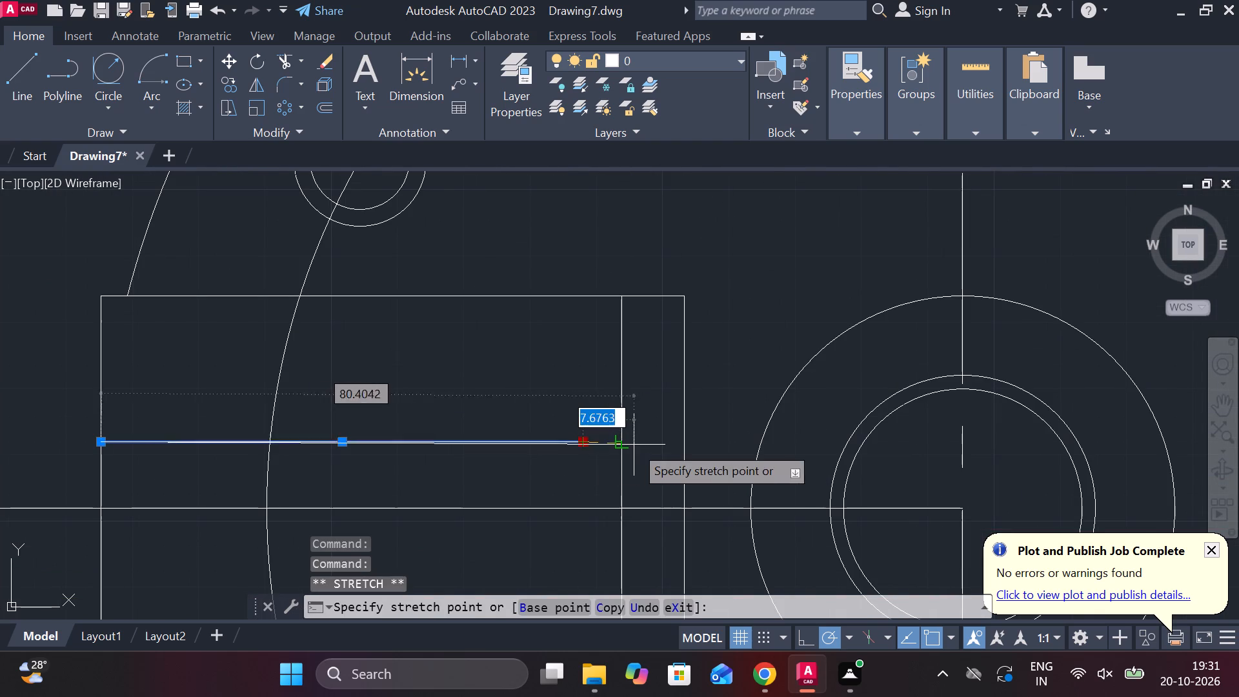
pyautogui.press('Escape')
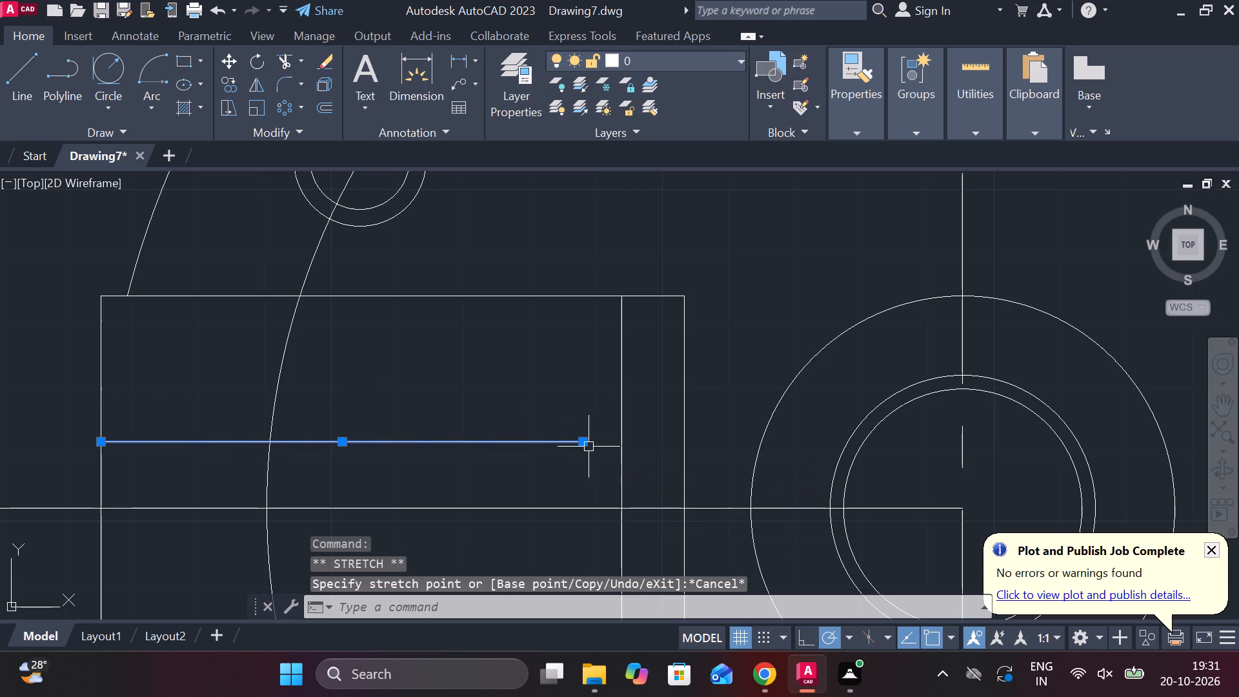
pyautogui.click(641, 483)
pyautogui.click(654, 455)
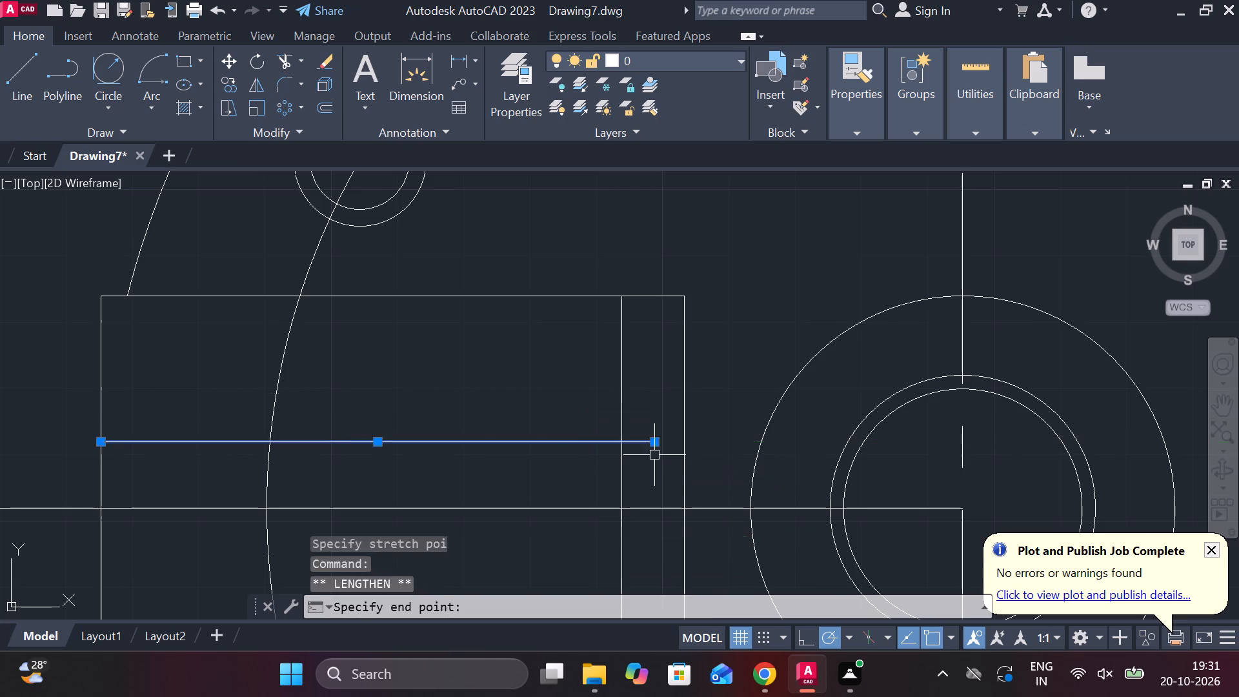
pyautogui.press('Escape')
# Trim the inner lines to a corner at their crossing and remove the lug's outer edge between the horizontal line and the centre line.
pyautogui.write('TR')
pyautogui.press('space')
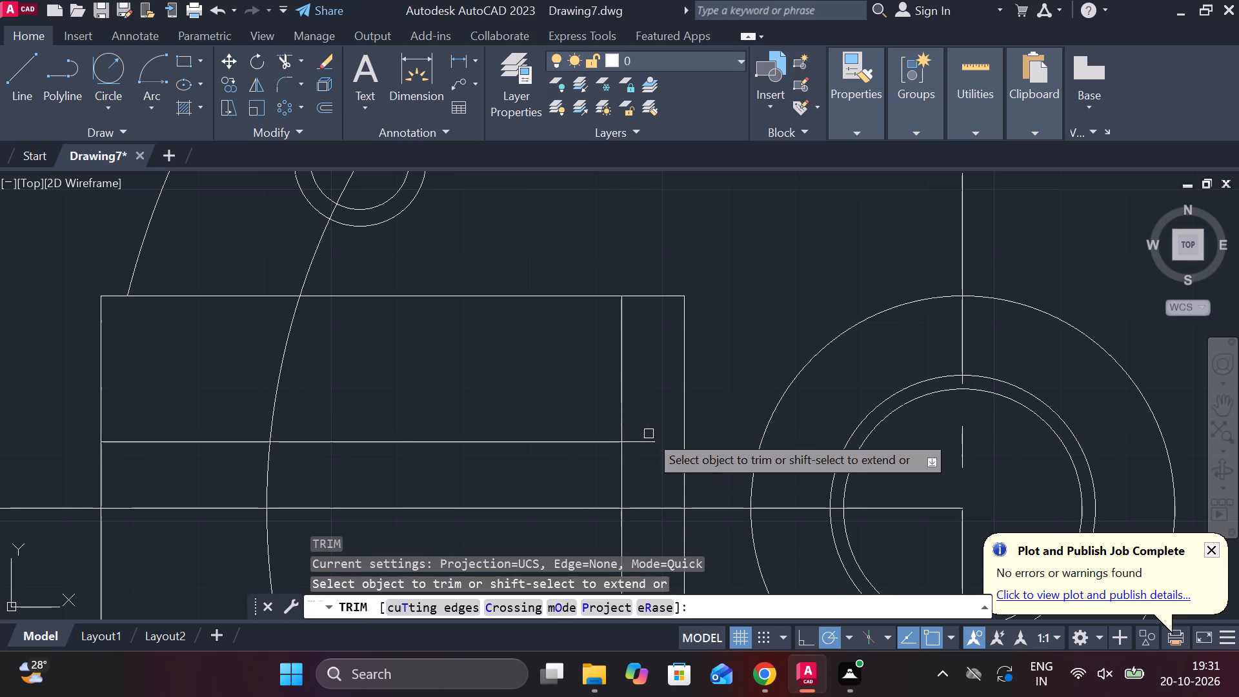
pyautogui.click(623, 362)
pyautogui.click(639, 438)
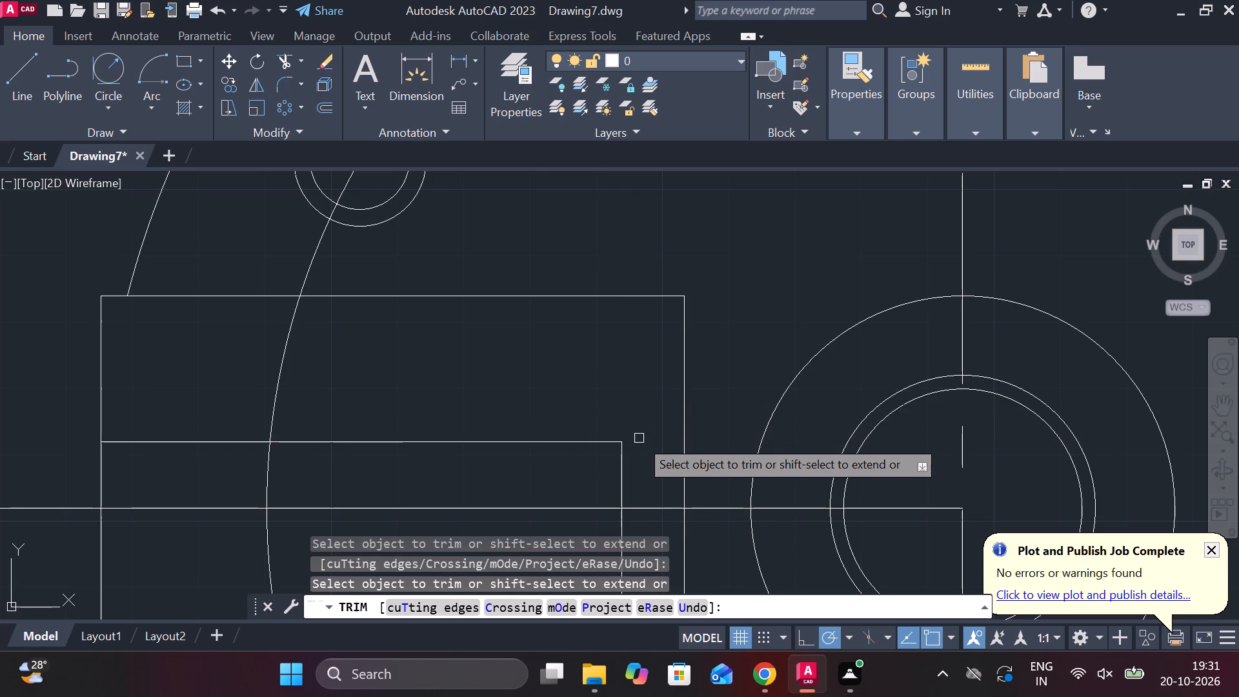
pyautogui.scroll(-2, 639, 438)
pyautogui.click(424, 456)
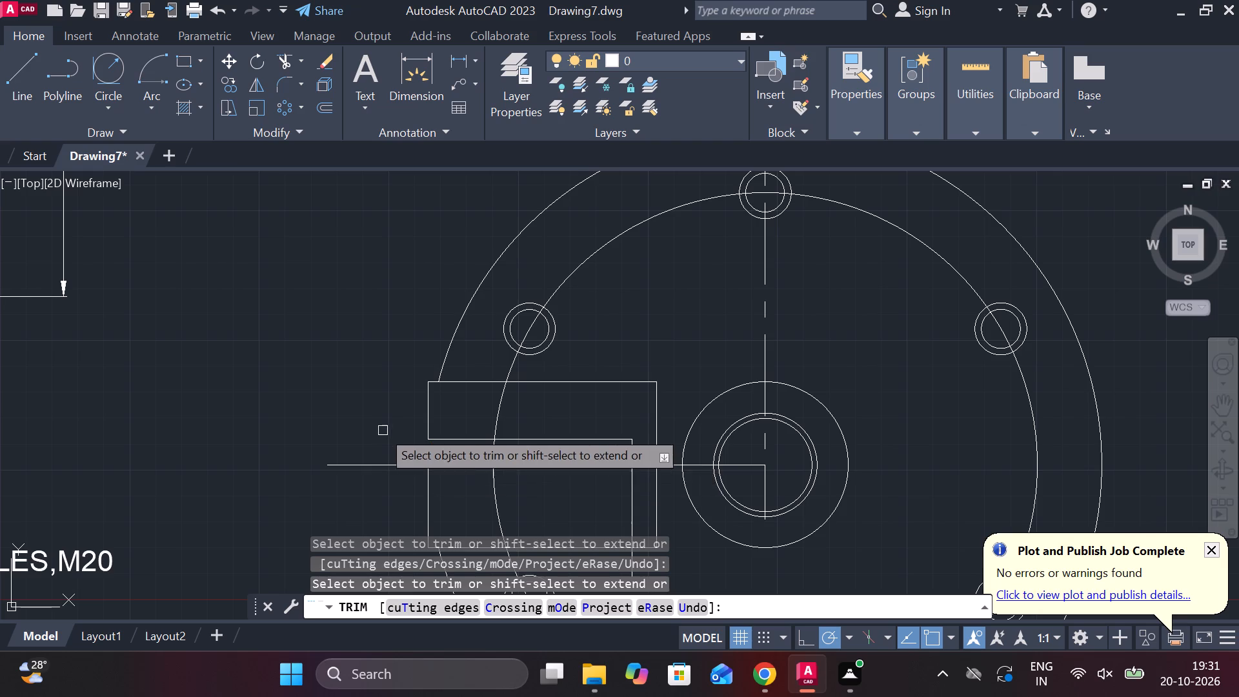
pyautogui.moveTo(379, 429); pyautogui.dragTo(350, 334, button='middle')
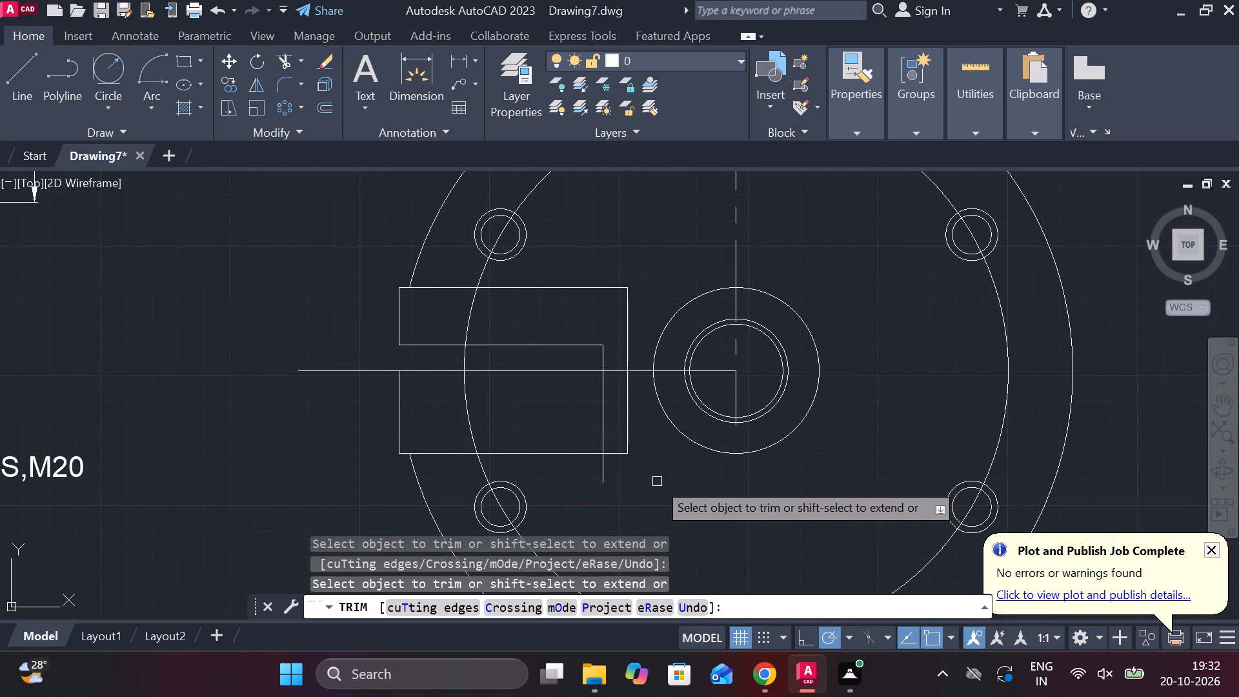
pyautogui.press('Escape')
# Draw a second horizontal line inside the lug, starting 22 above its lower outer corner and ending just past the vertical projection line.
pyautogui.press('l')
pyautogui.press('Return')
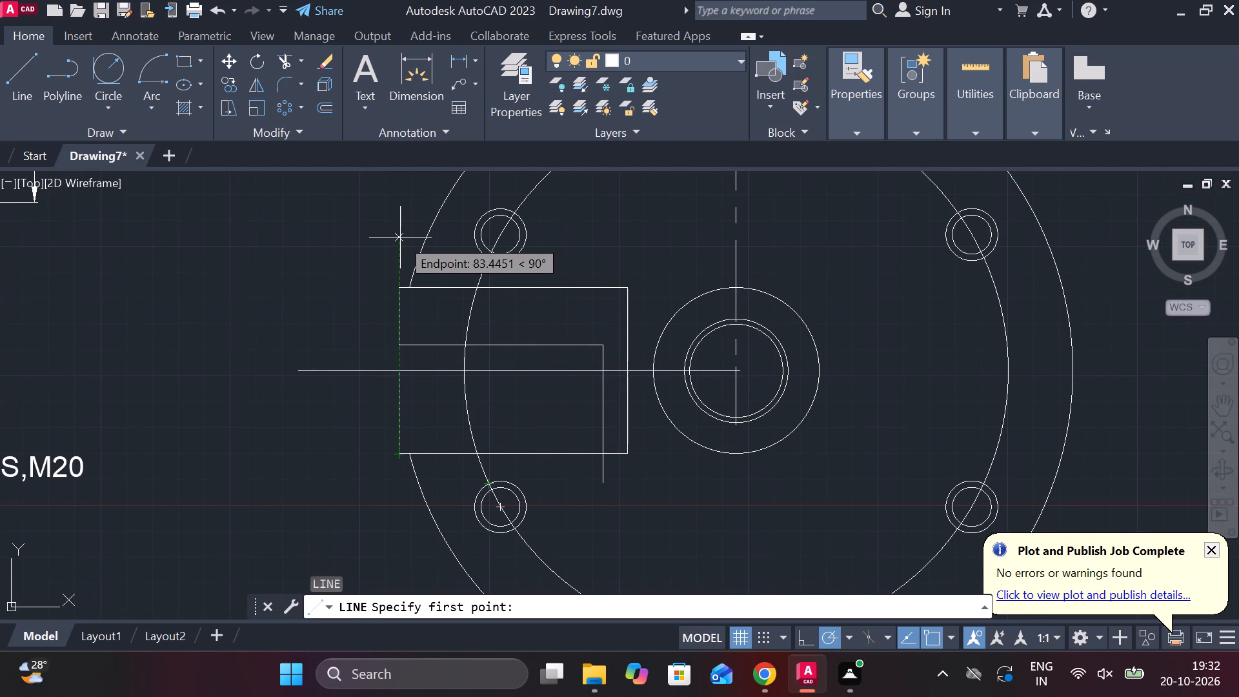
pyautogui.write('22')
pyautogui.press('space')
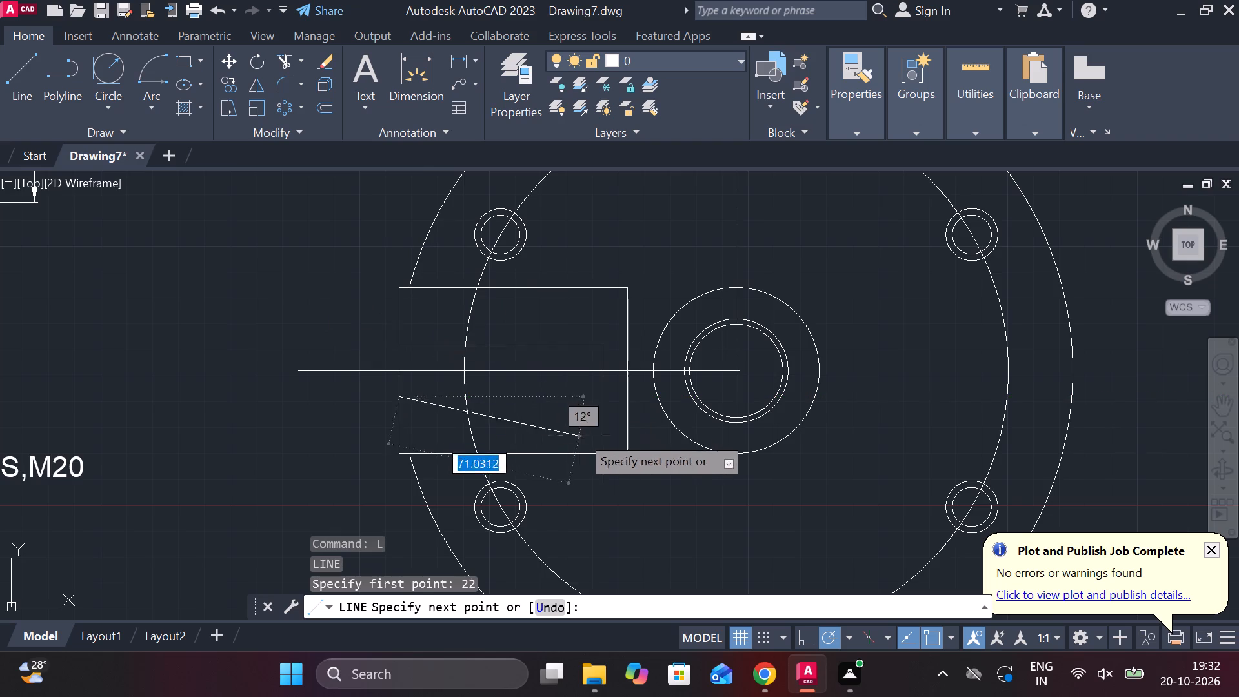
pyautogui.scroll(1, 587, 421)
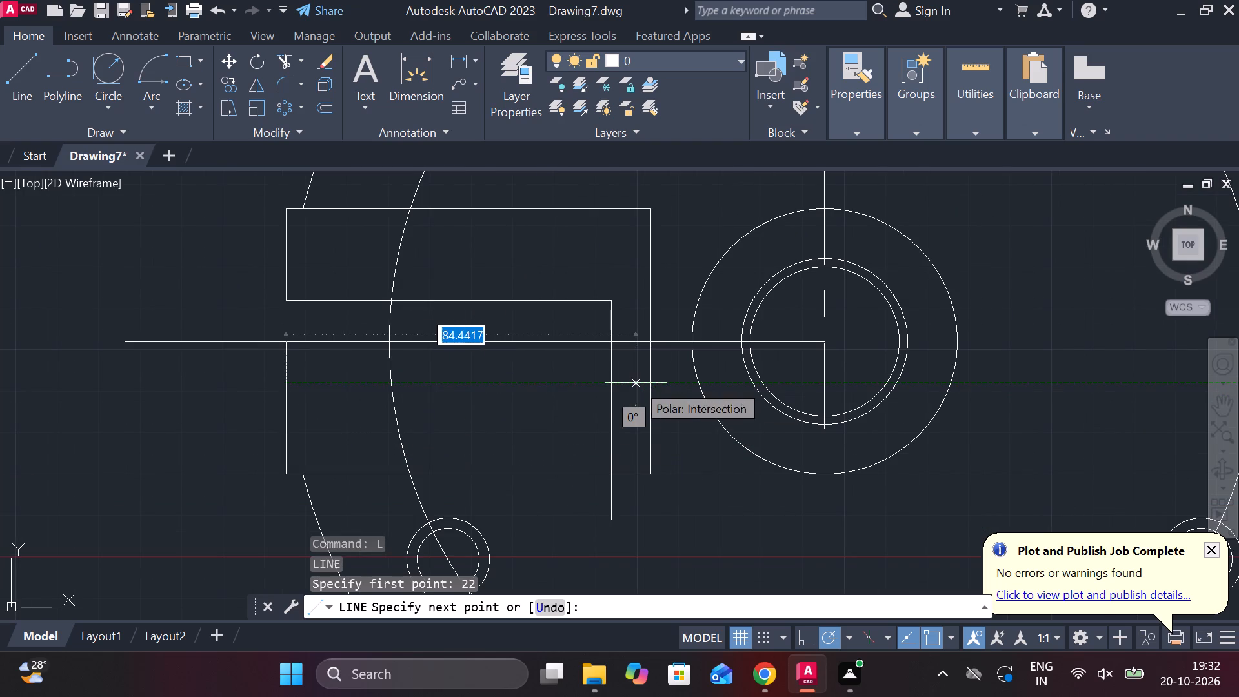
pyautogui.scroll(2, 629, 383)
pyautogui.click(629, 383)
pyautogui.press('Escape')
# Trim the second horizontal line's overshoot, the projection line below it, and the remaining outer edge across the slot opening.
pyautogui.write('TR')
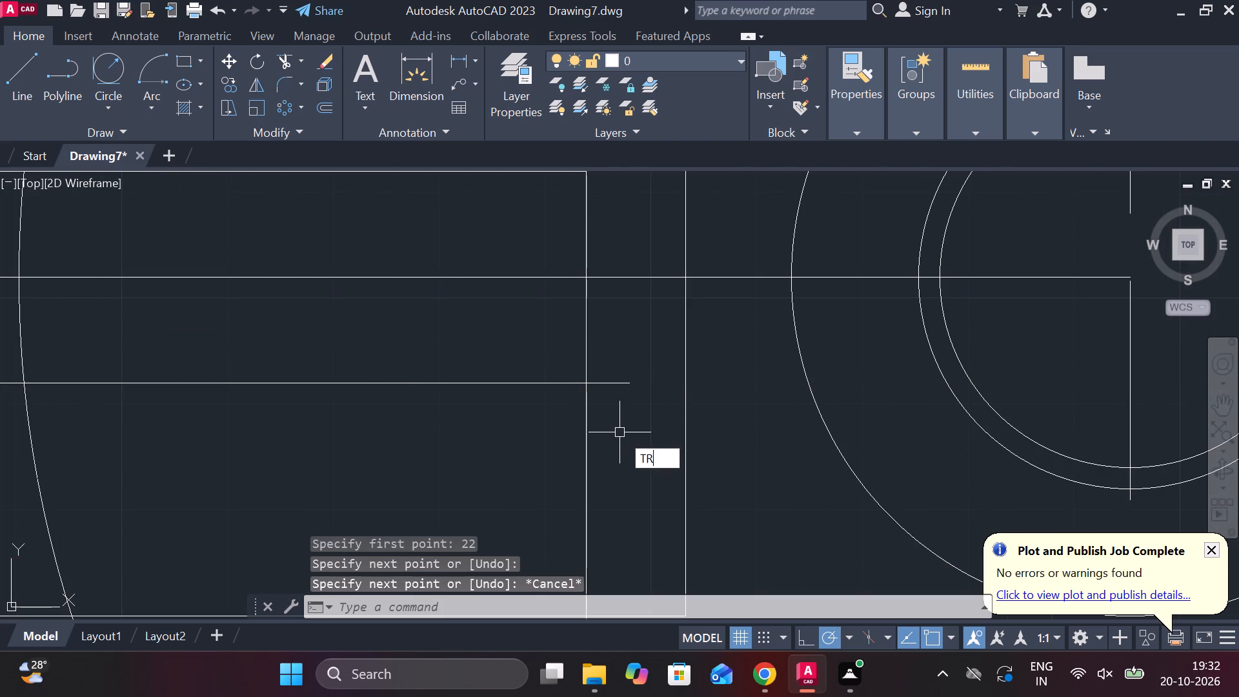
pyautogui.press('space')
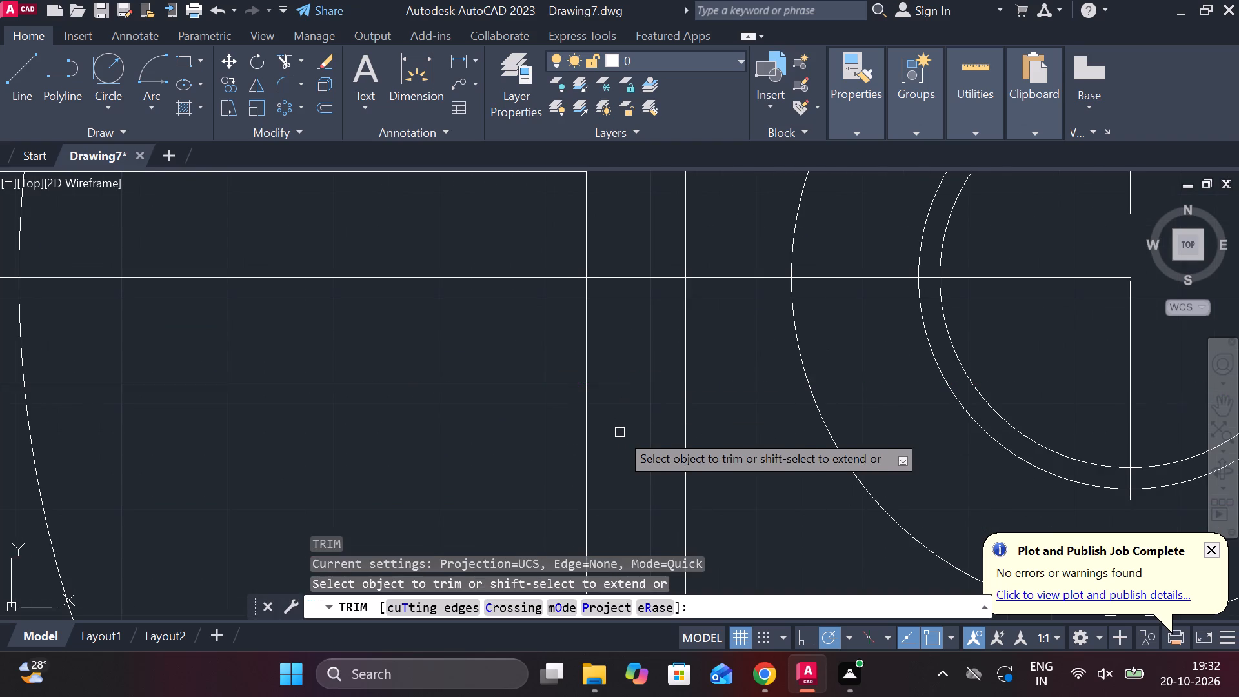
pyautogui.click(612, 383)
pyautogui.click(592, 426)
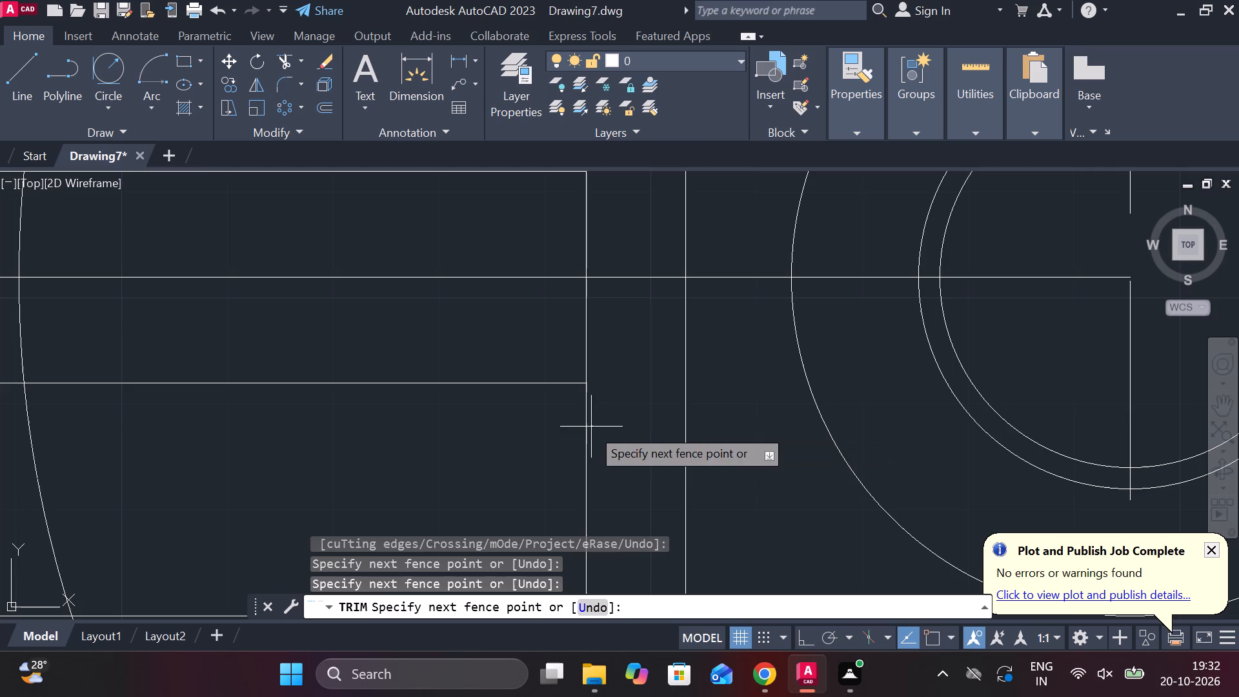
pyautogui.click(575, 447)
pyautogui.scroll(-3, 570, 450)
pyautogui.scroll(1, 363, 428)
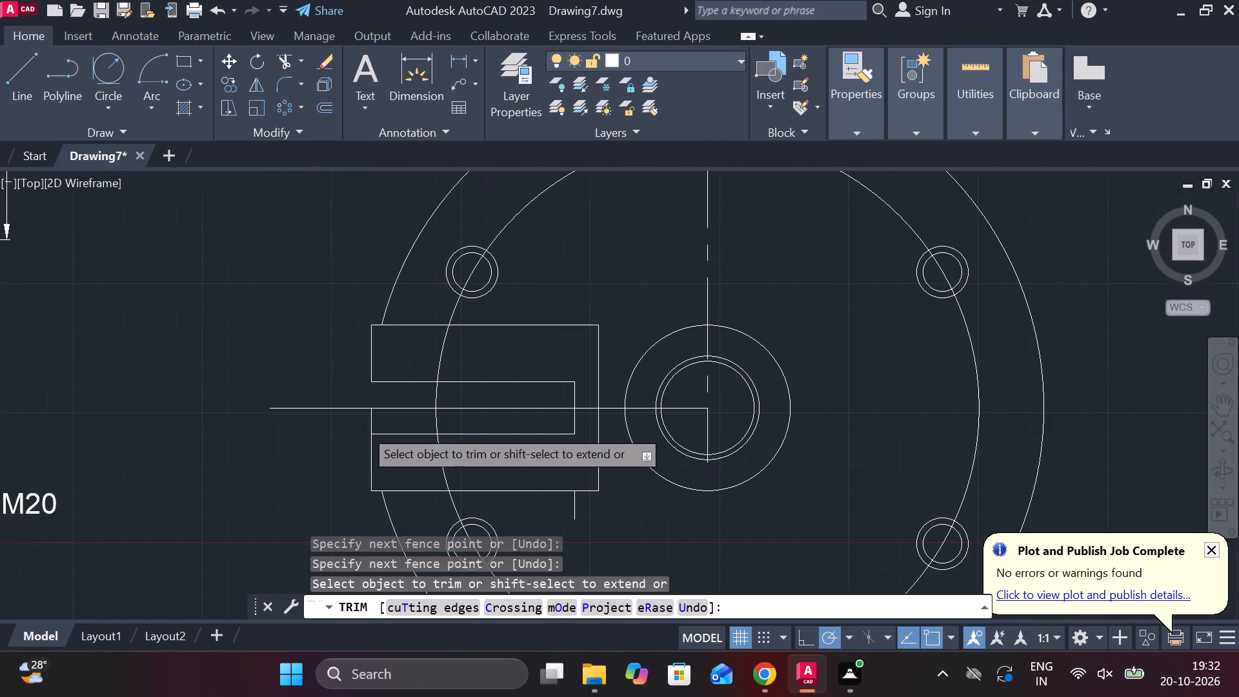
pyautogui.click(370, 422)
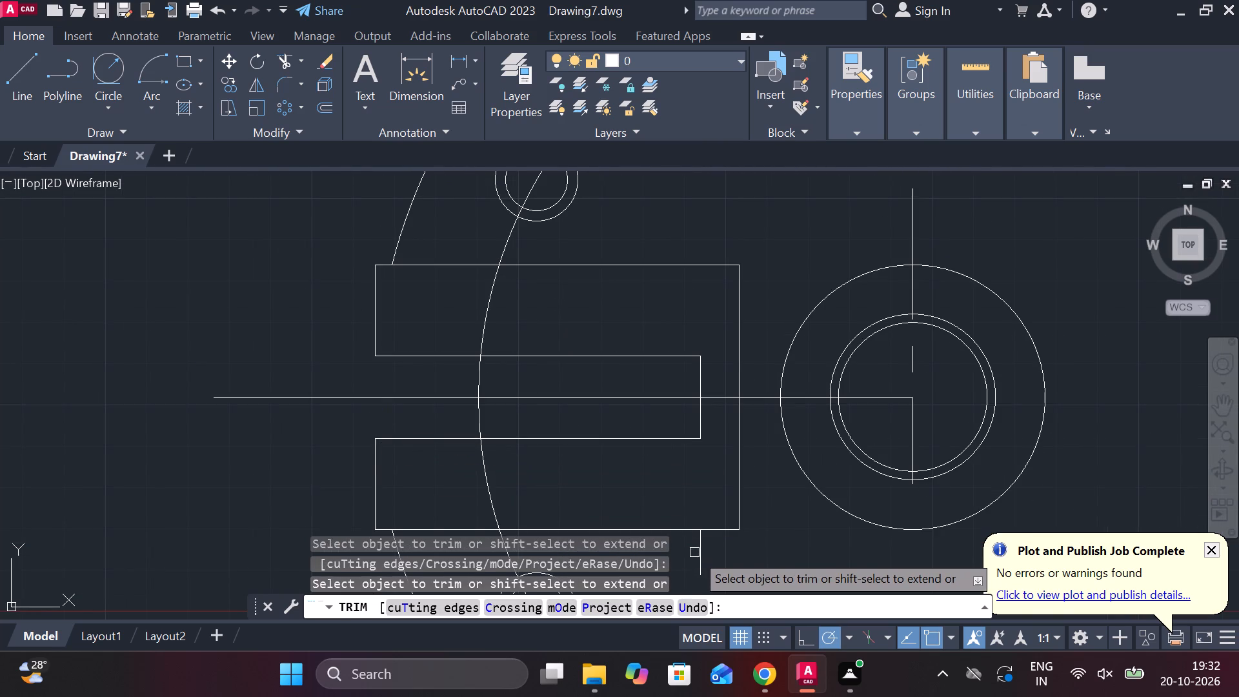
pyautogui.click(701, 551)
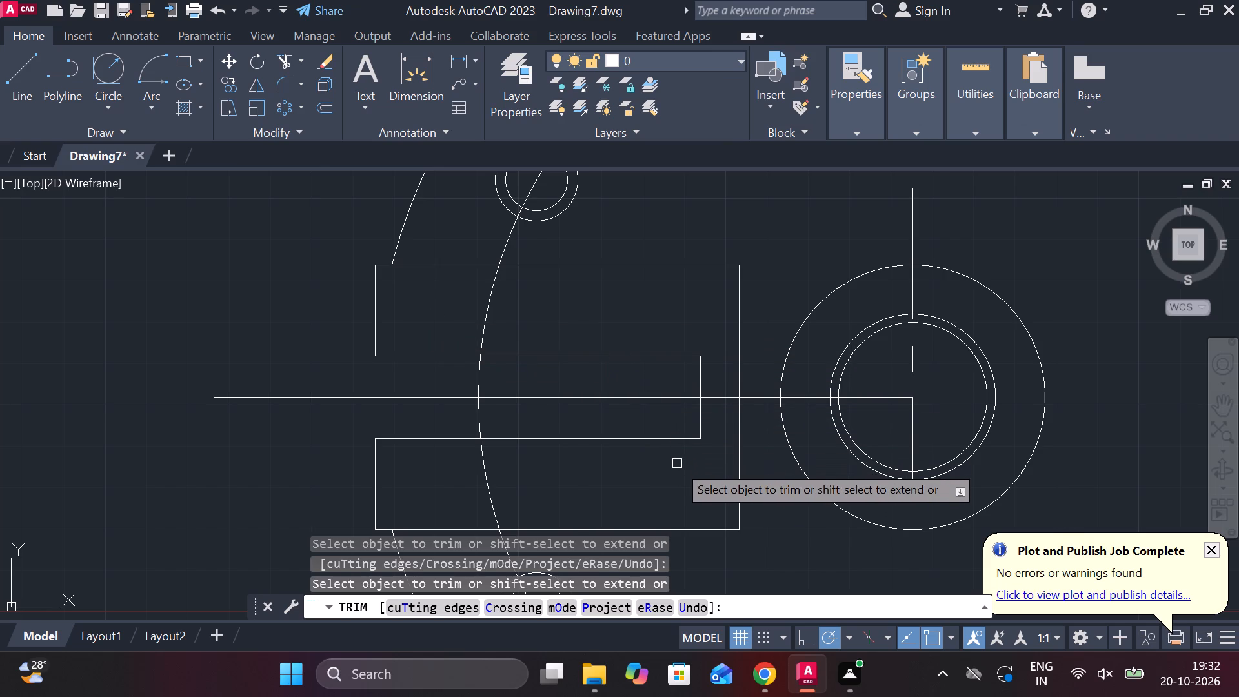
pyautogui.scroll(-1, 677, 463)
pyautogui.scroll(-2, 730, 379)
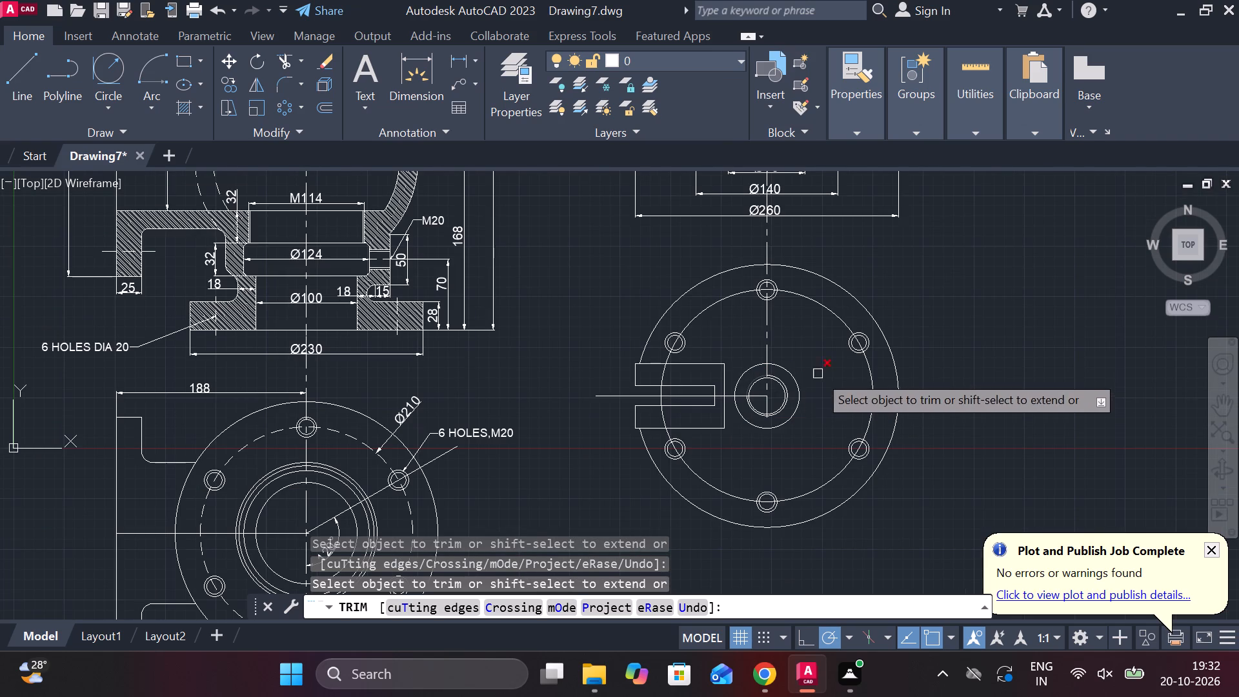
pyautogui.moveTo(927, 390); pyautogui.dragTo(860, 417, button='middle')
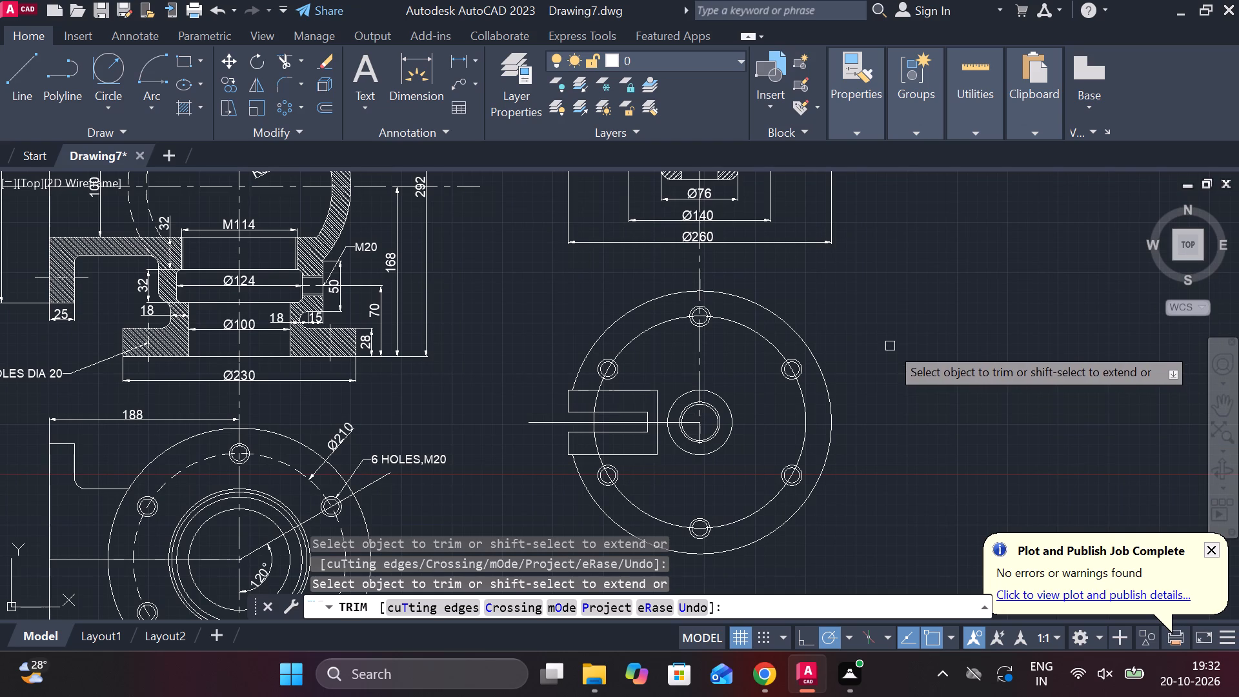
pyautogui.press('Escape')
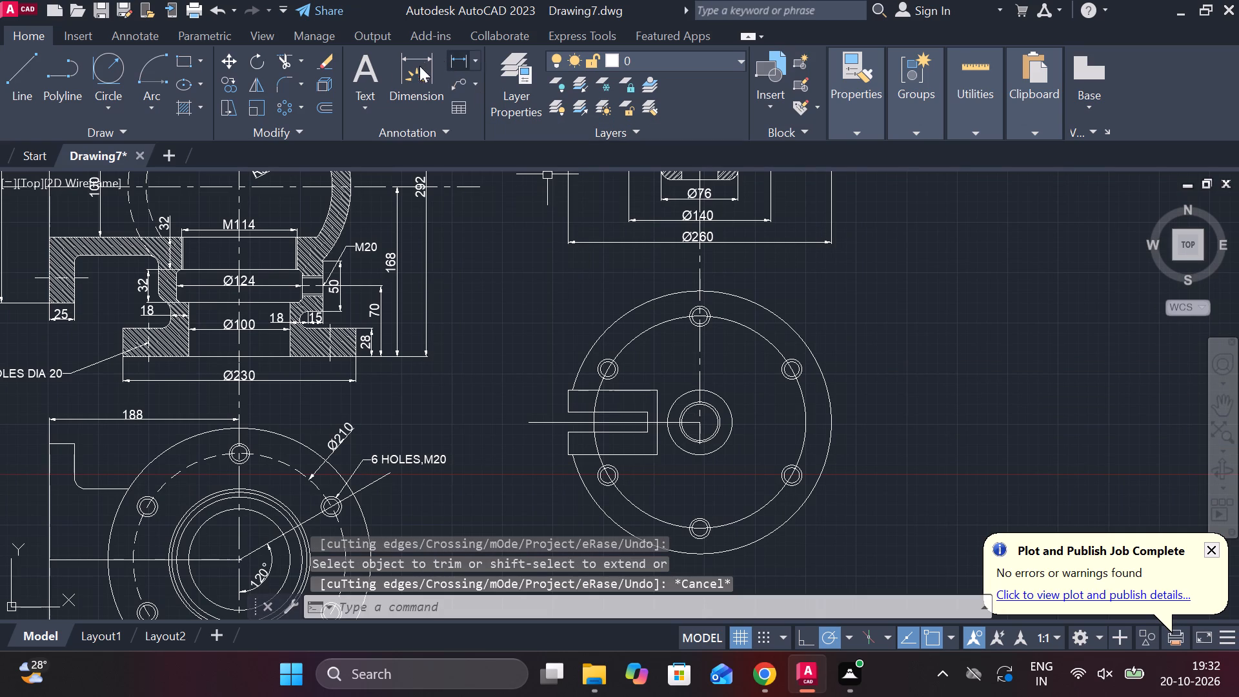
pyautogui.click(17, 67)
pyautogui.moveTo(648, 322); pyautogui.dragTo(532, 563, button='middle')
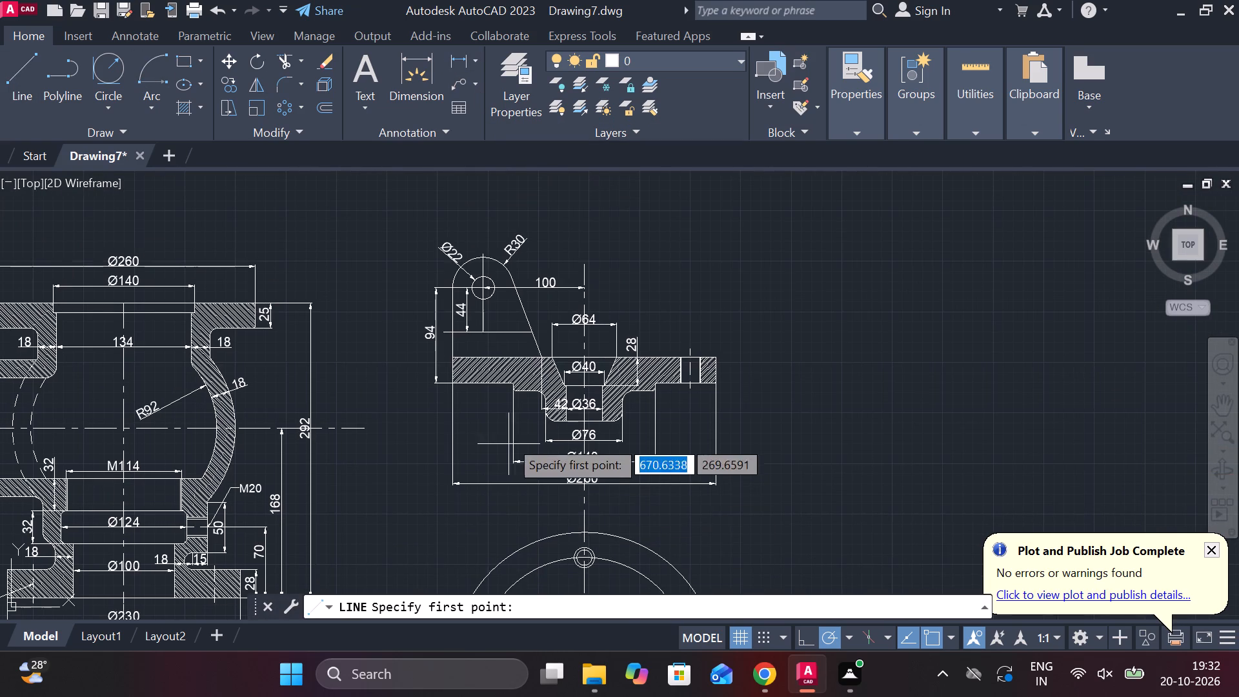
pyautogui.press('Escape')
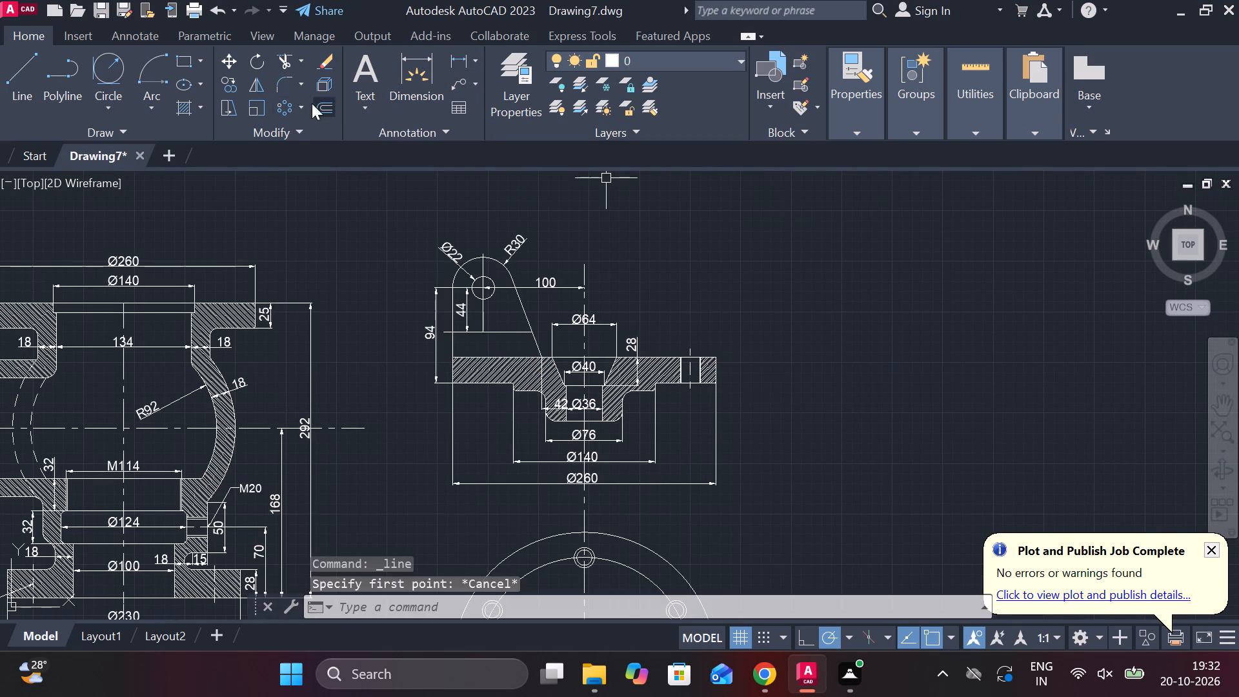
# Hatch the section view's lug region between the flange's top edge and the horizontal line 44 below the hole centre.
pyautogui.click(173, 101)
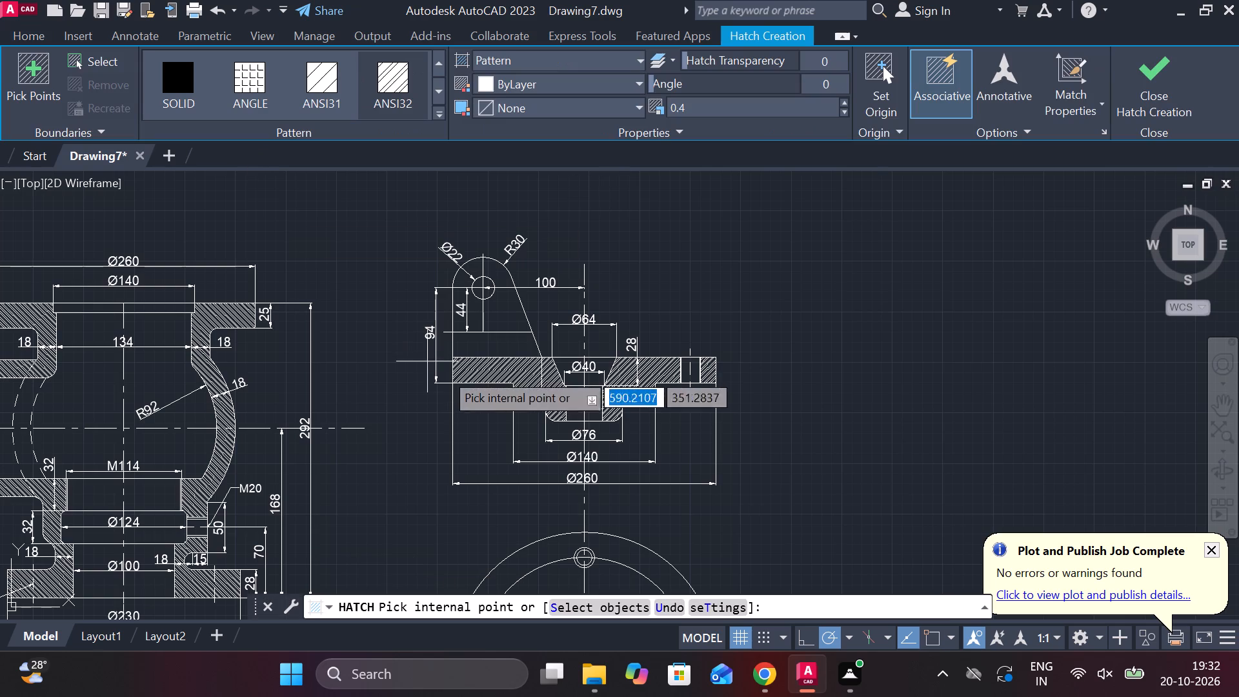
pyautogui.click(504, 339)
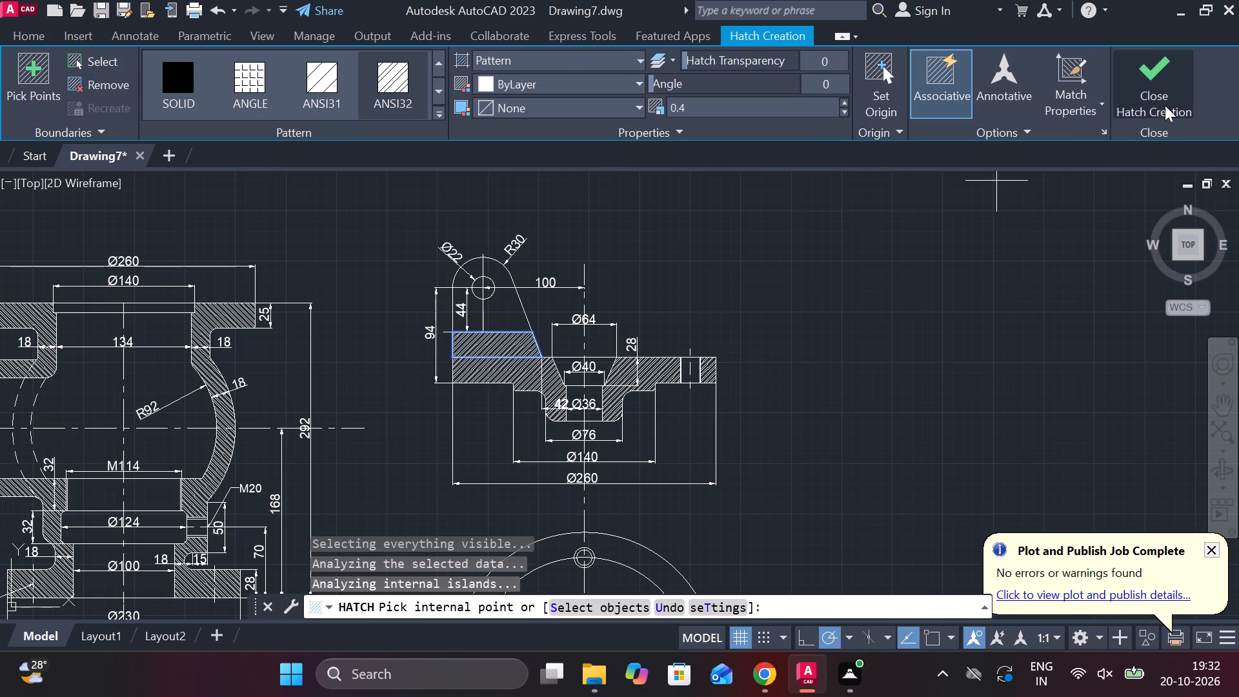
pyautogui.click(1153, 85)
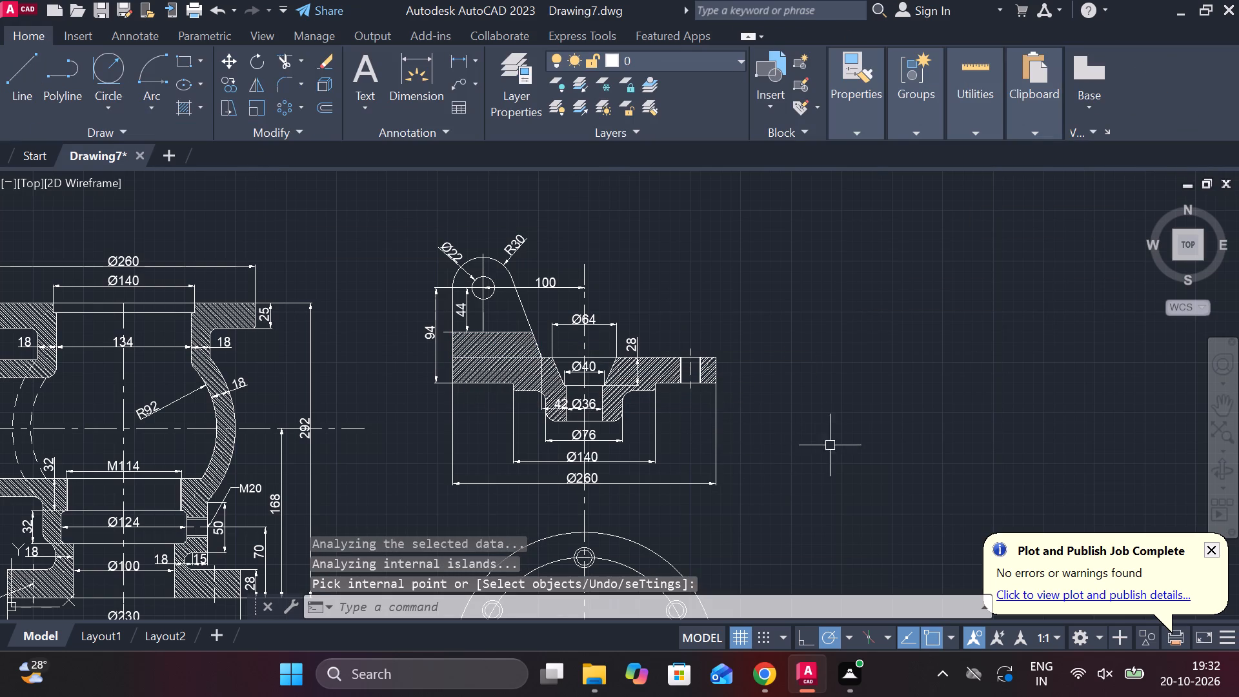
# Draw a vertical projection line from the Ø22 lug hole's edge nearest the part axis down past the plan lug's lower edge.
pyautogui.moveTo(835, 446); pyautogui.dragTo(890, 373, button='middle')
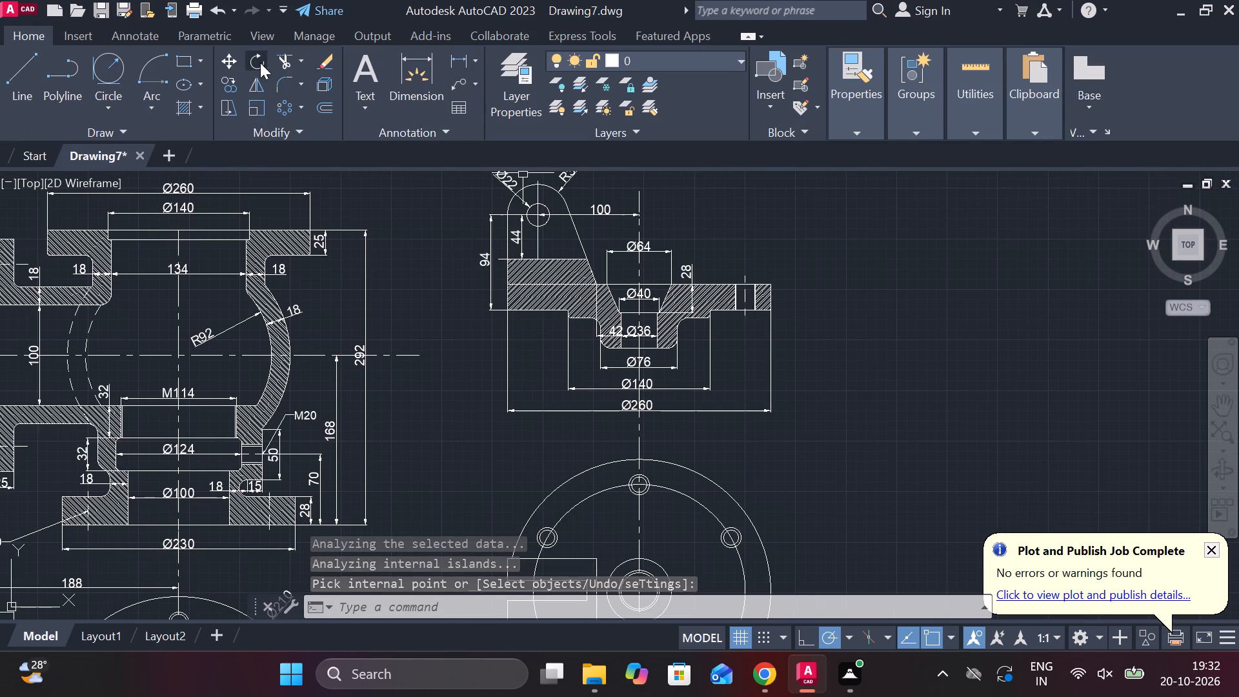
pyautogui.click(25, 61)
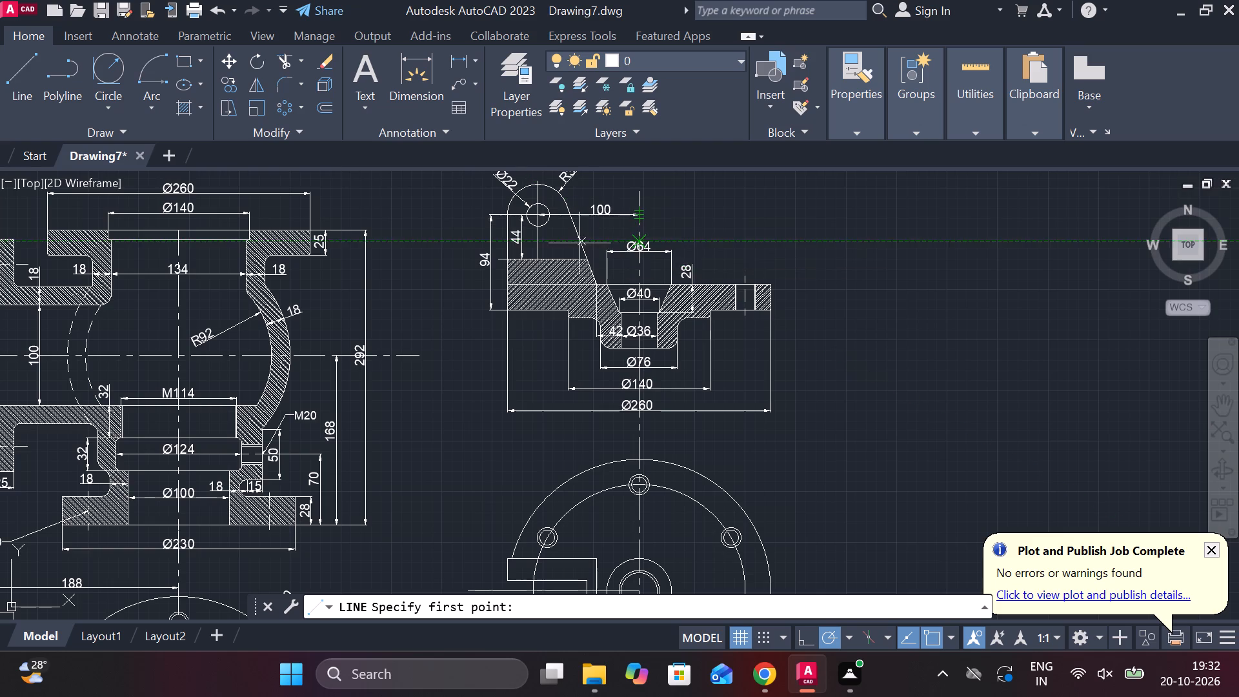
pyautogui.scroll(1, 576, 234)
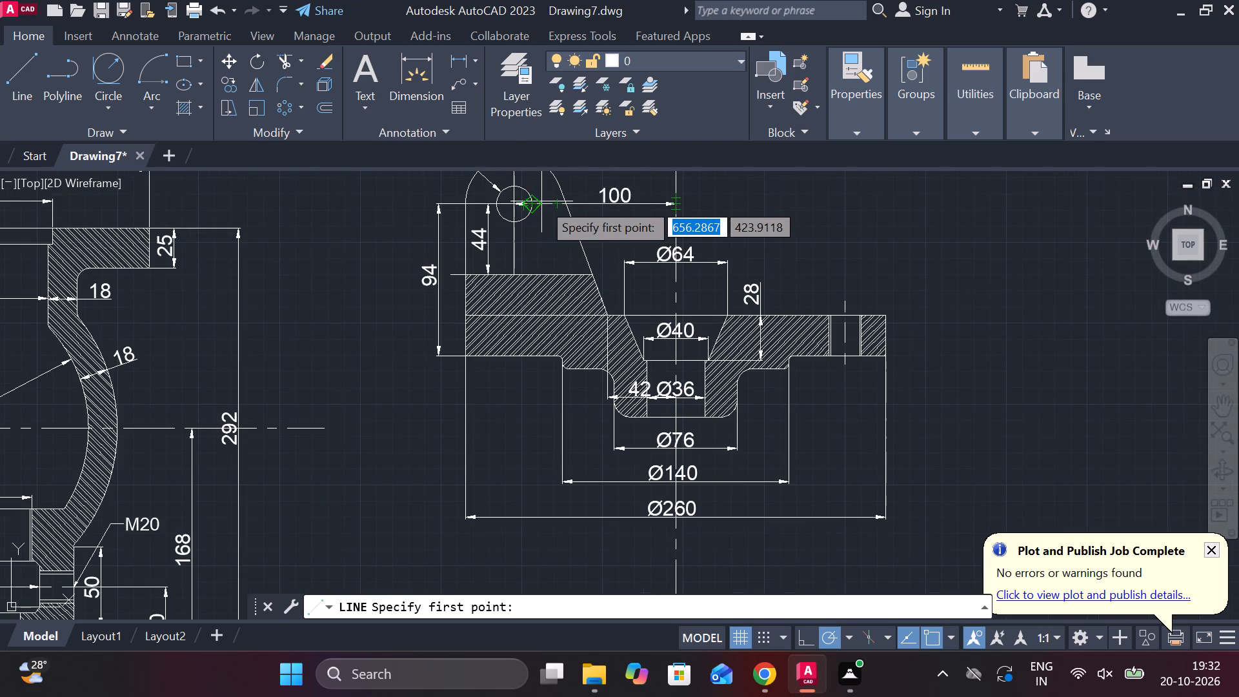
pyautogui.scroll(2, 521, 199)
pyautogui.click(550, 211)
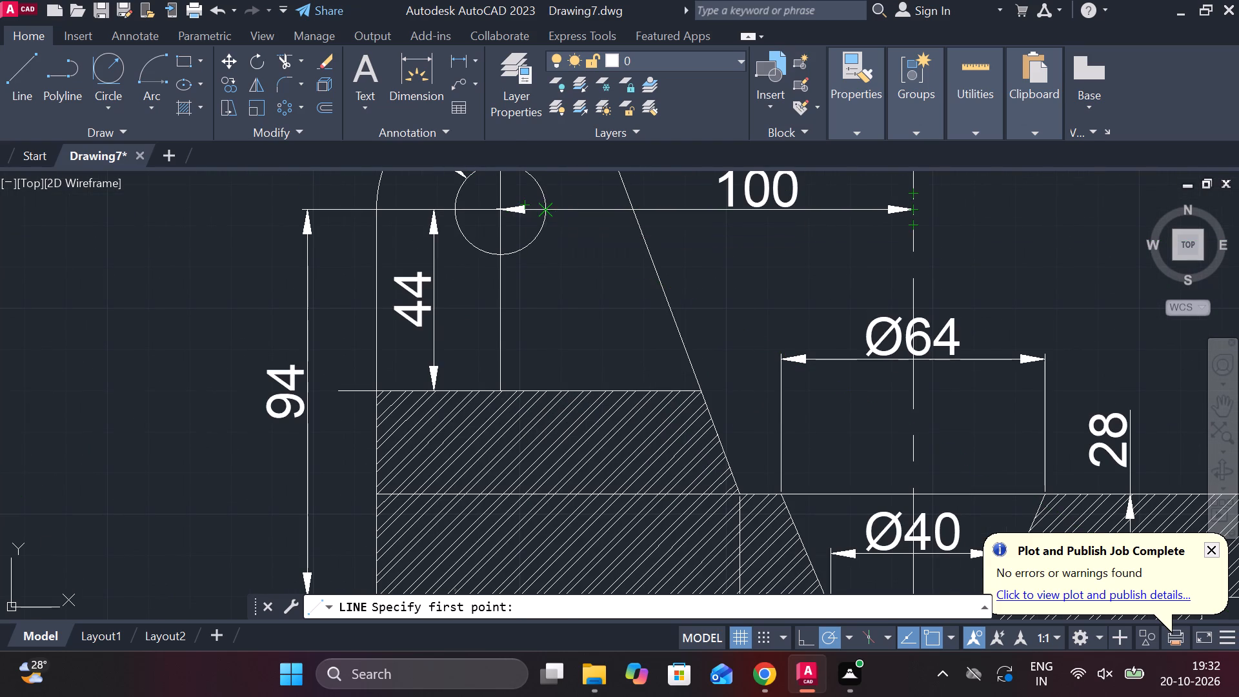
pyautogui.scroll(-2, 567, 277)
pyautogui.moveTo(609, 495); pyautogui.dragTo(607, 342, button='middle')
pyautogui.scroll(-2, 602, 405)
pyautogui.moveTo(603, 429); pyautogui.dragTo(579, 282, button='middle')
pyautogui.scroll(2, 583, 371)
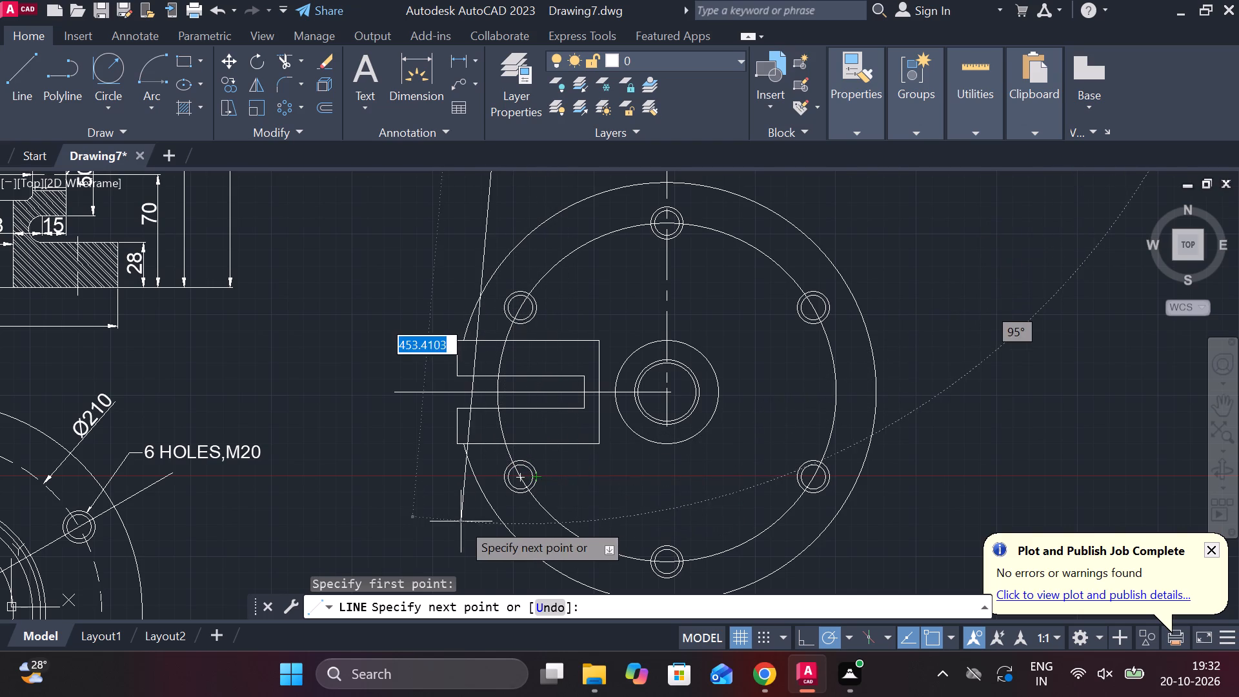
pyautogui.scroll(3, 527, 450)
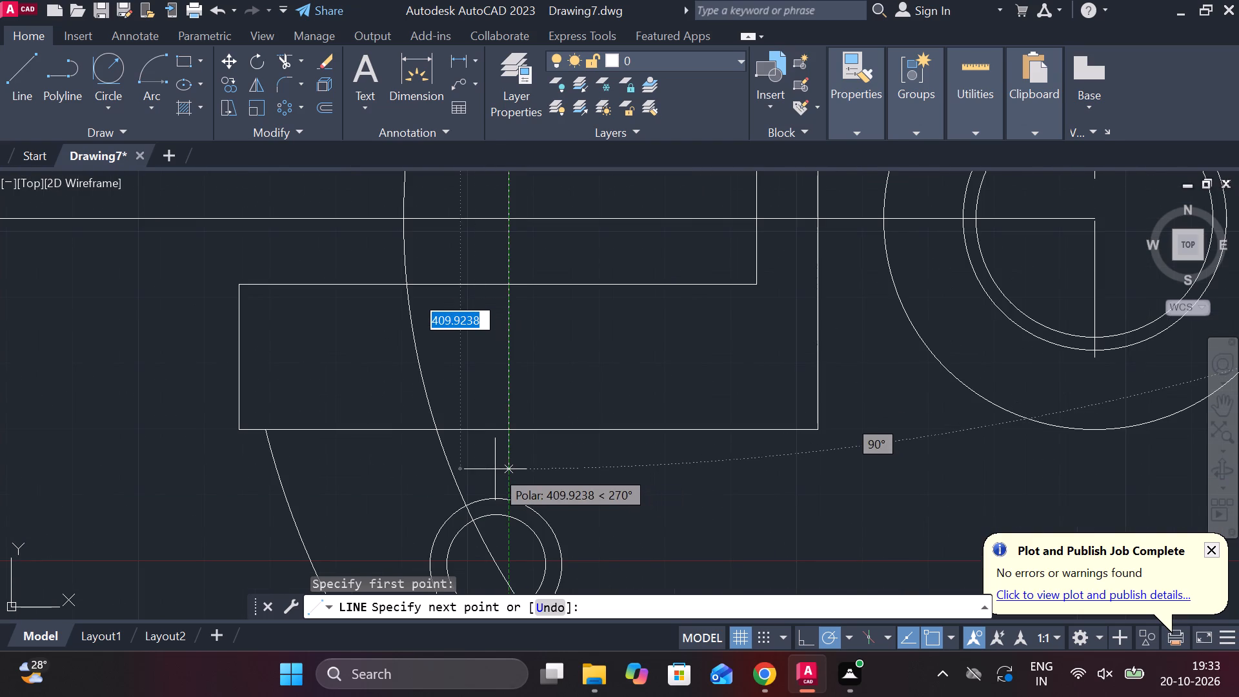
pyautogui.click(495, 469)
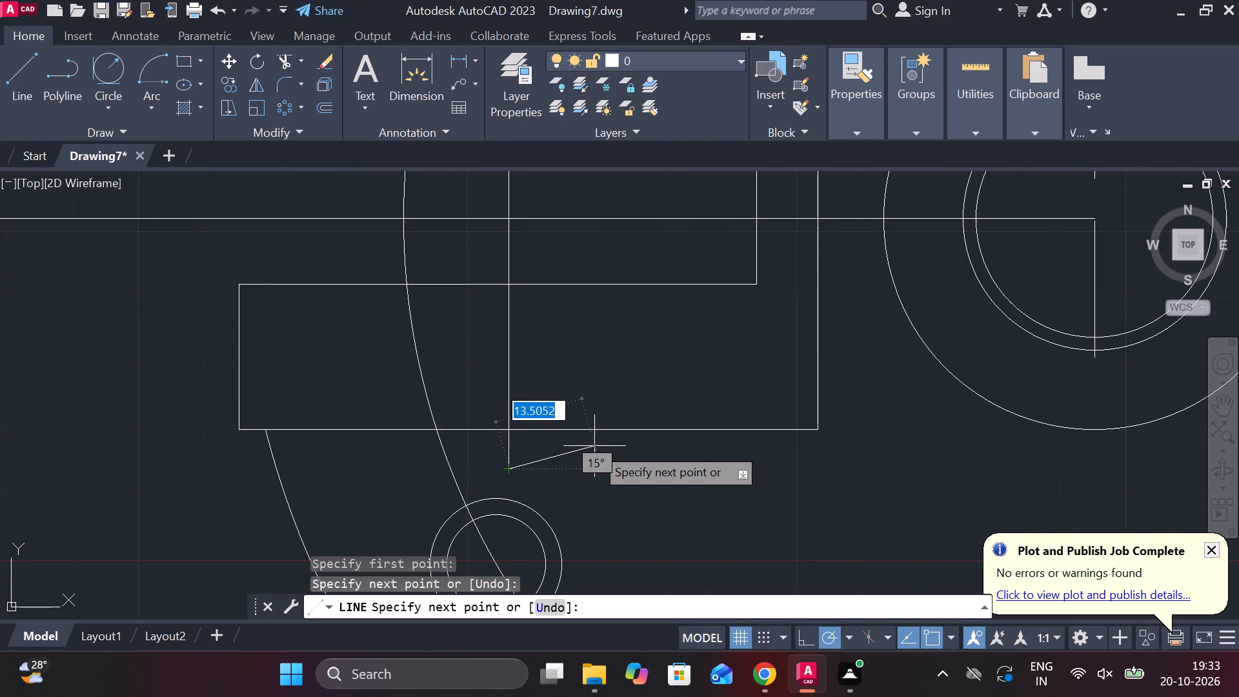
pyautogui.scroll(-2, 594, 446)
pyautogui.press('Escape')
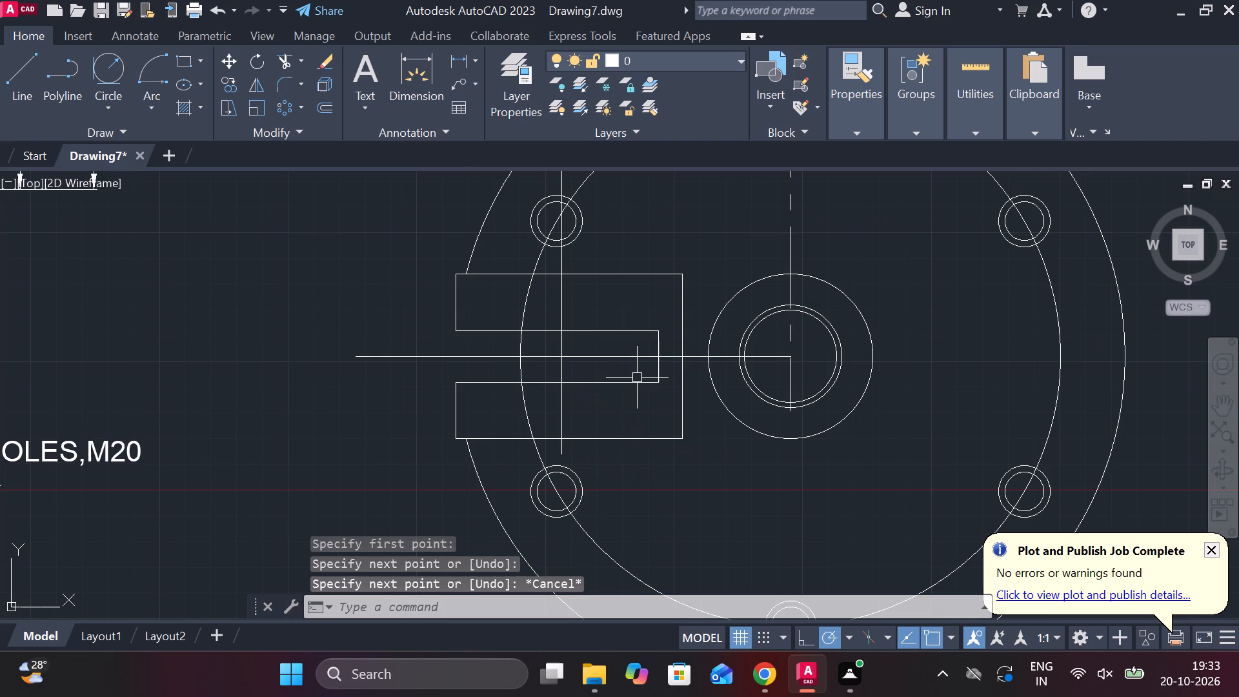
# Trim the vertical hole projection line at the plan lug's upper and lower edges, and erase its leftover piece above the lug.
pyautogui.write('TR')
pyautogui.press('space')
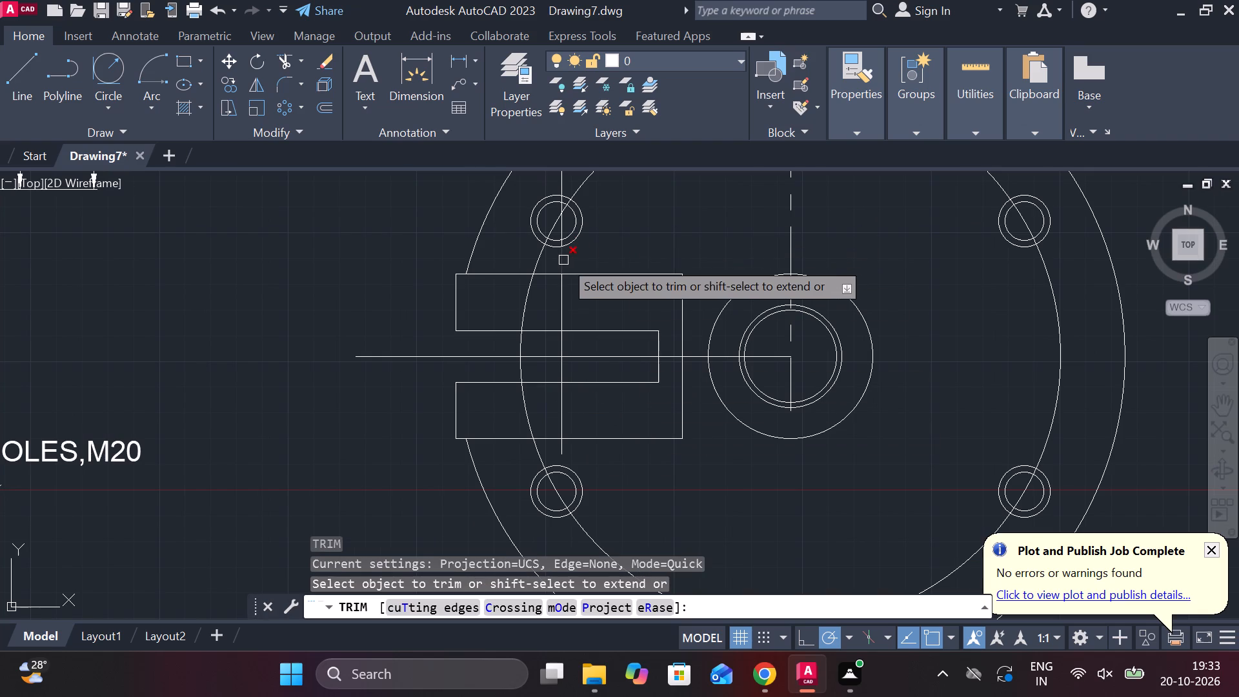
pyautogui.click(563, 260)
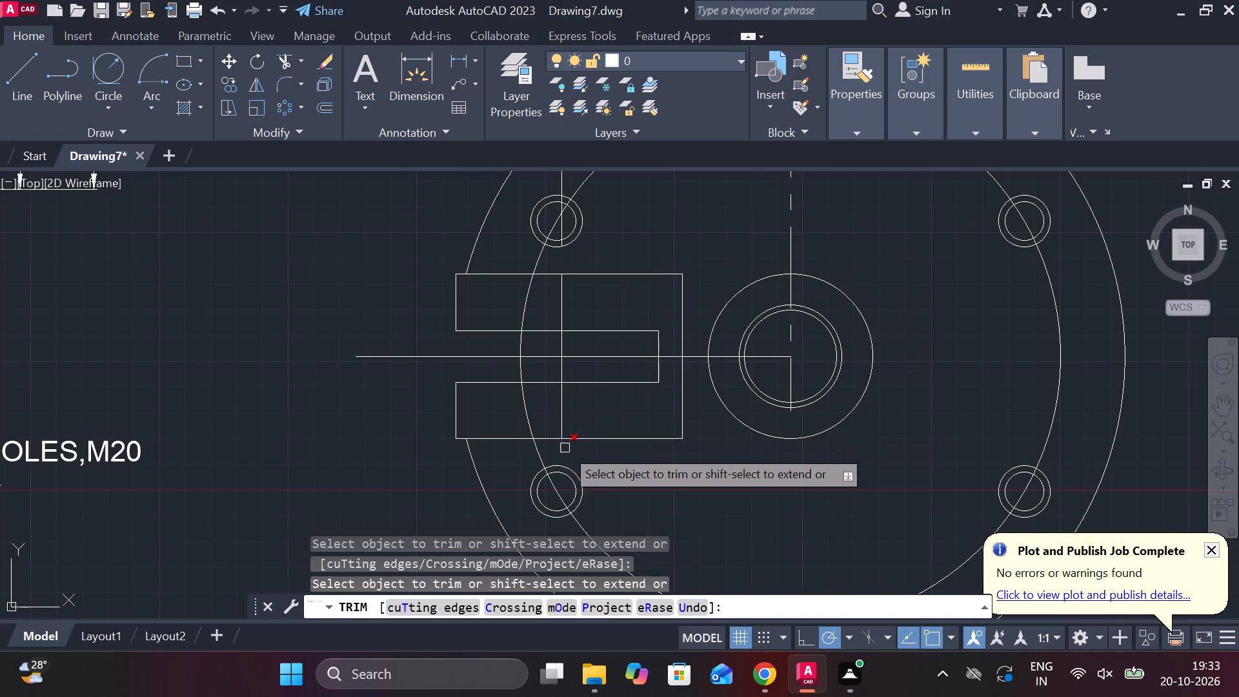
pyautogui.click(565, 448)
pyautogui.press('Escape')
pyautogui.click(557, 180)
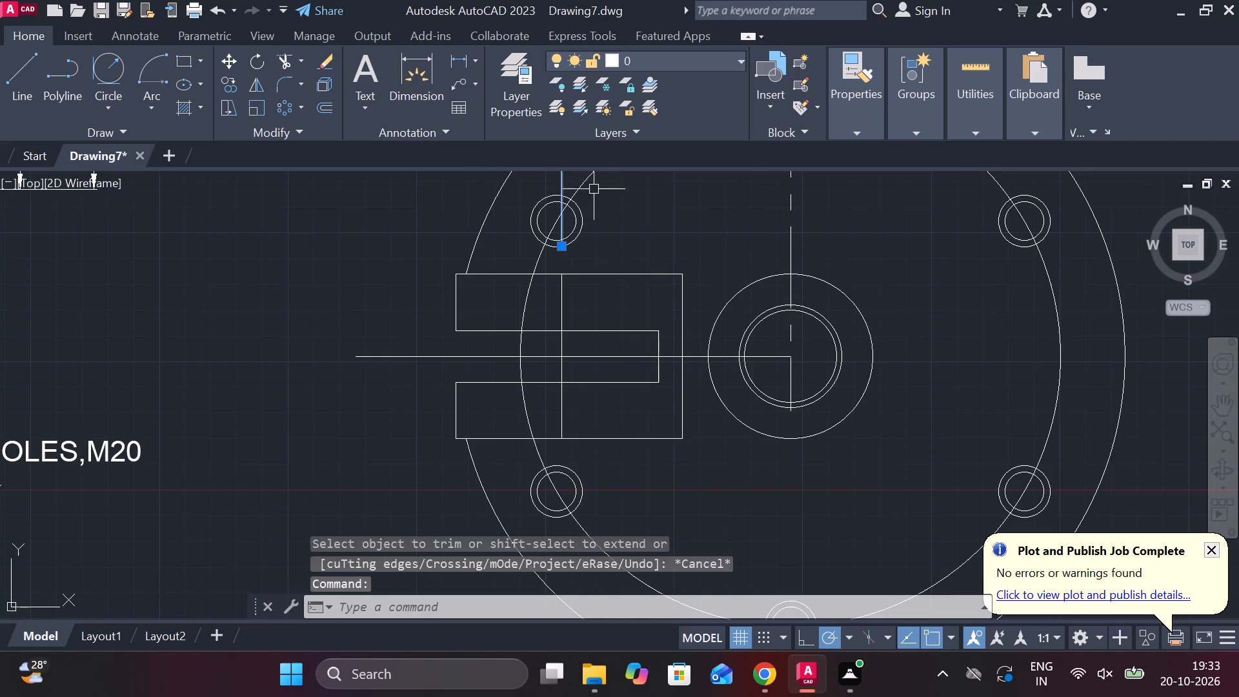
pyautogui.write('E')
pyautogui.press('space')
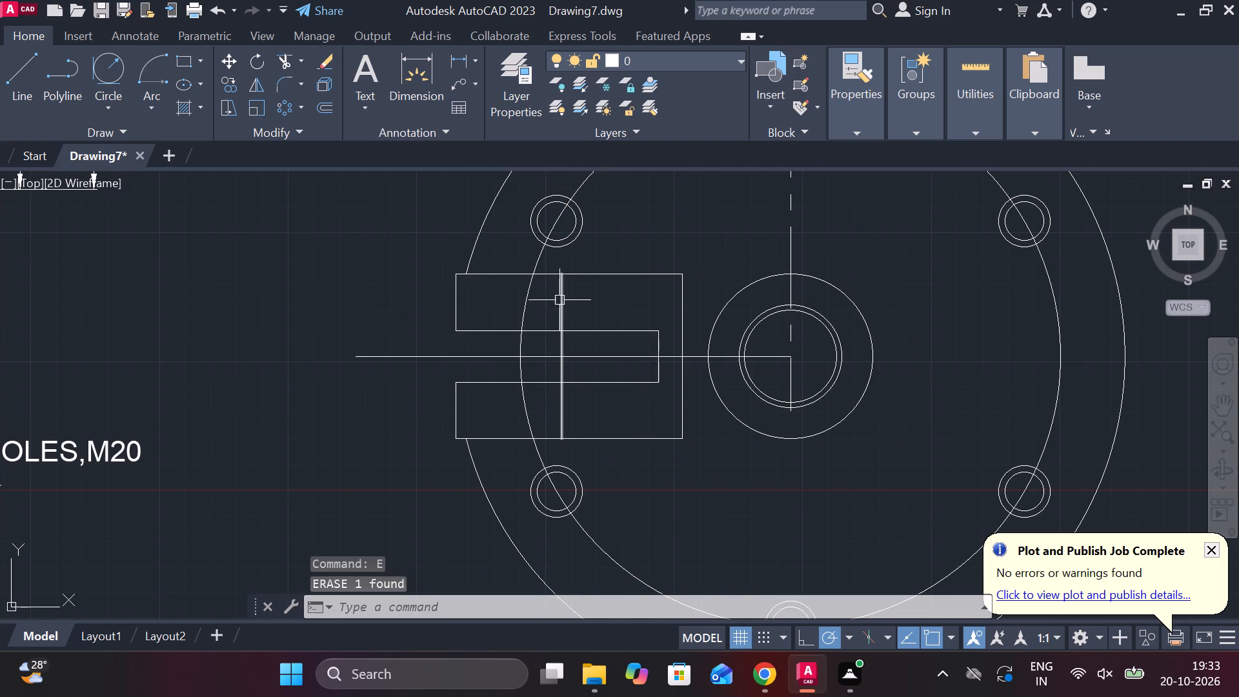
# Offset the plan lug's vertical hole-edge line through the outer edge of the Ø22 hole in the section view.
pyautogui.click(559, 300)
pyautogui.press('o')
pyautogui.press('Return')
pyautogui.press('Return')
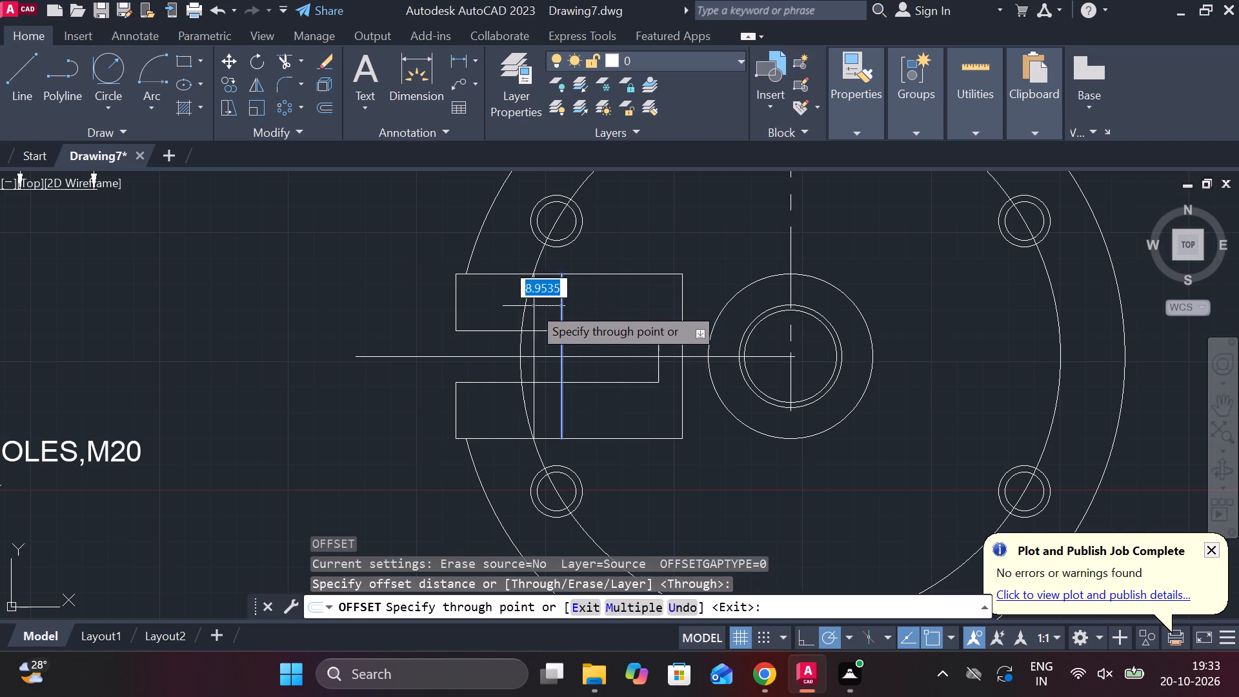
pyautogui.scroll(2, 519, 301)
pyautogui.scroll(-2, 569, 325)
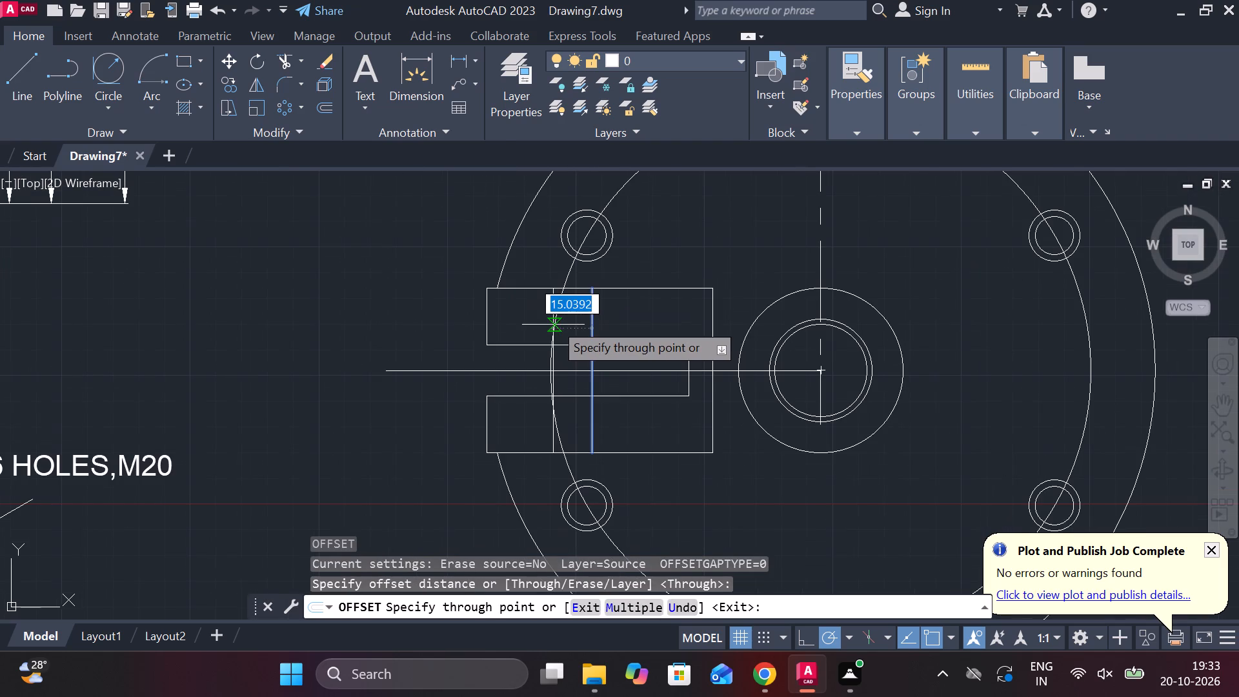
pyautogui.scroll(-3, 553, 321)
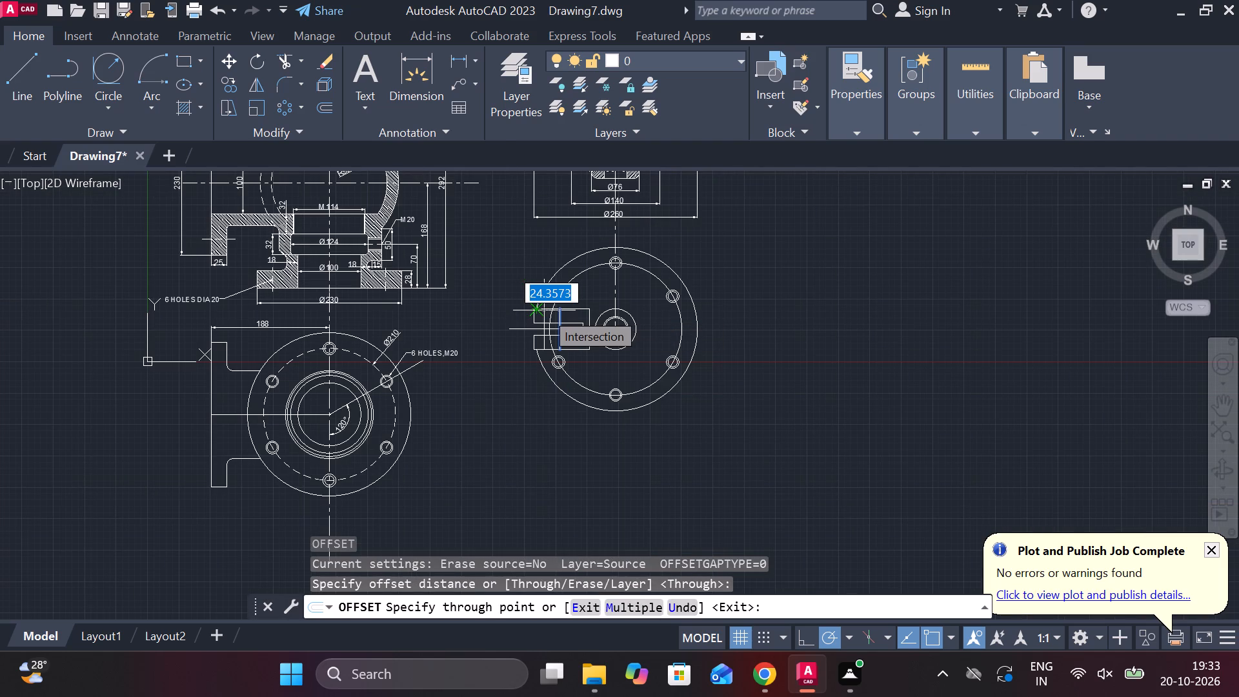
pyautogui.scroll(2, 544, 310)
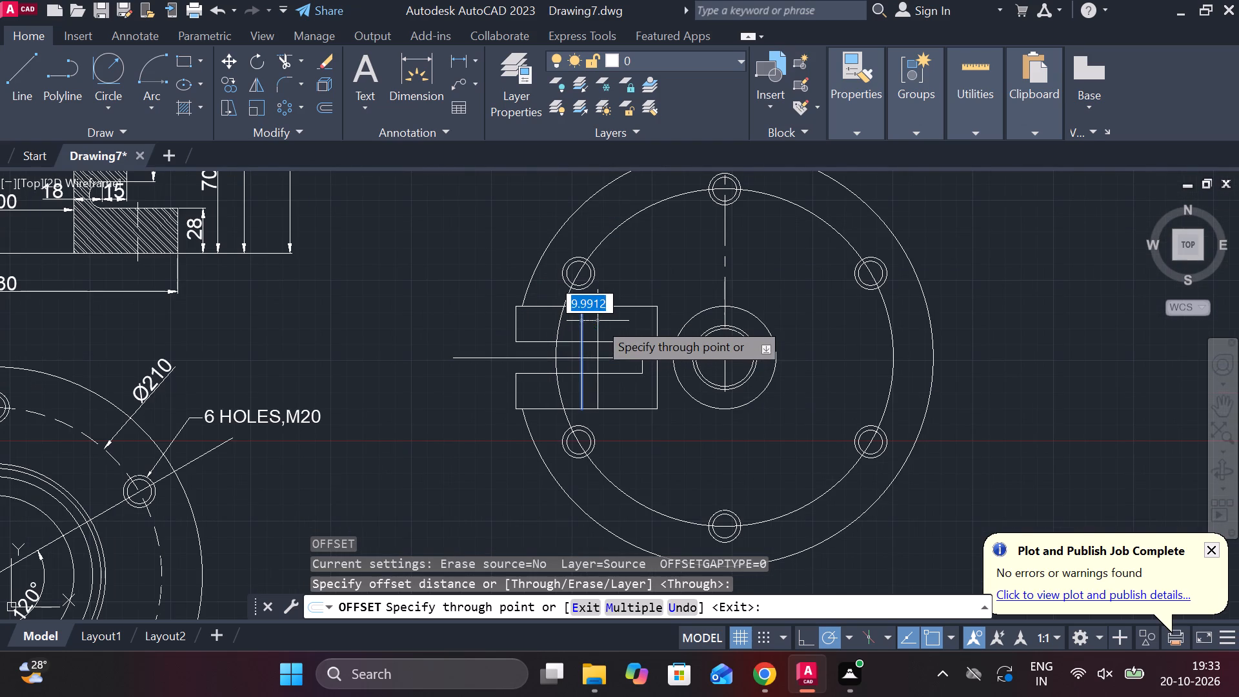
pyautogui.scroll(1, 560, 323)
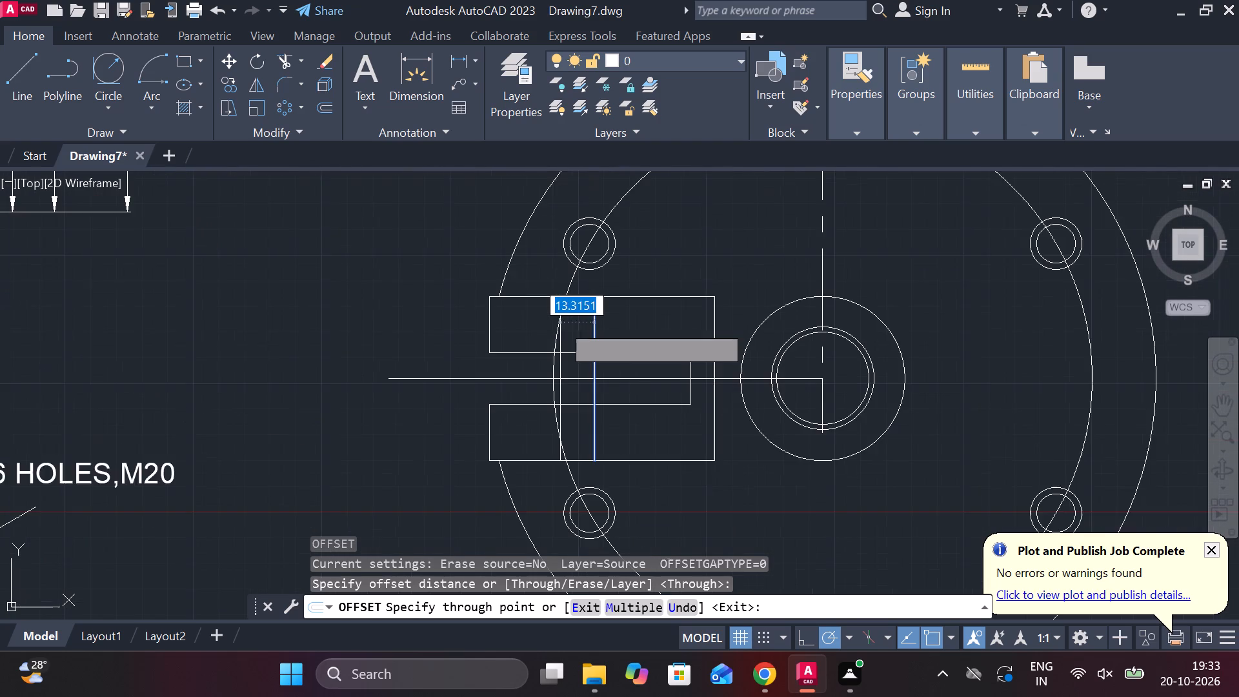
pyautogui.scroll(1, 560, 323)
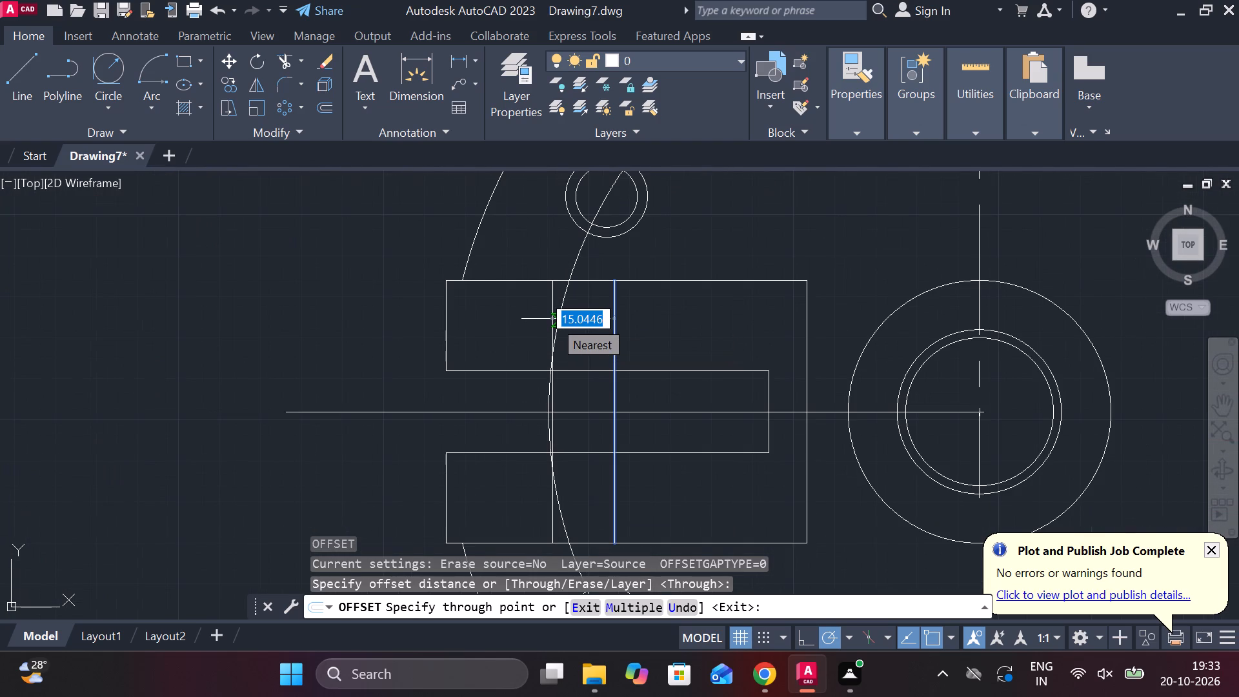
pyautogui.scroll(-3, 552, 319)
pyautogui.moveTo(544, 268); pyautogui.dragTo(543, 425, button='middle')
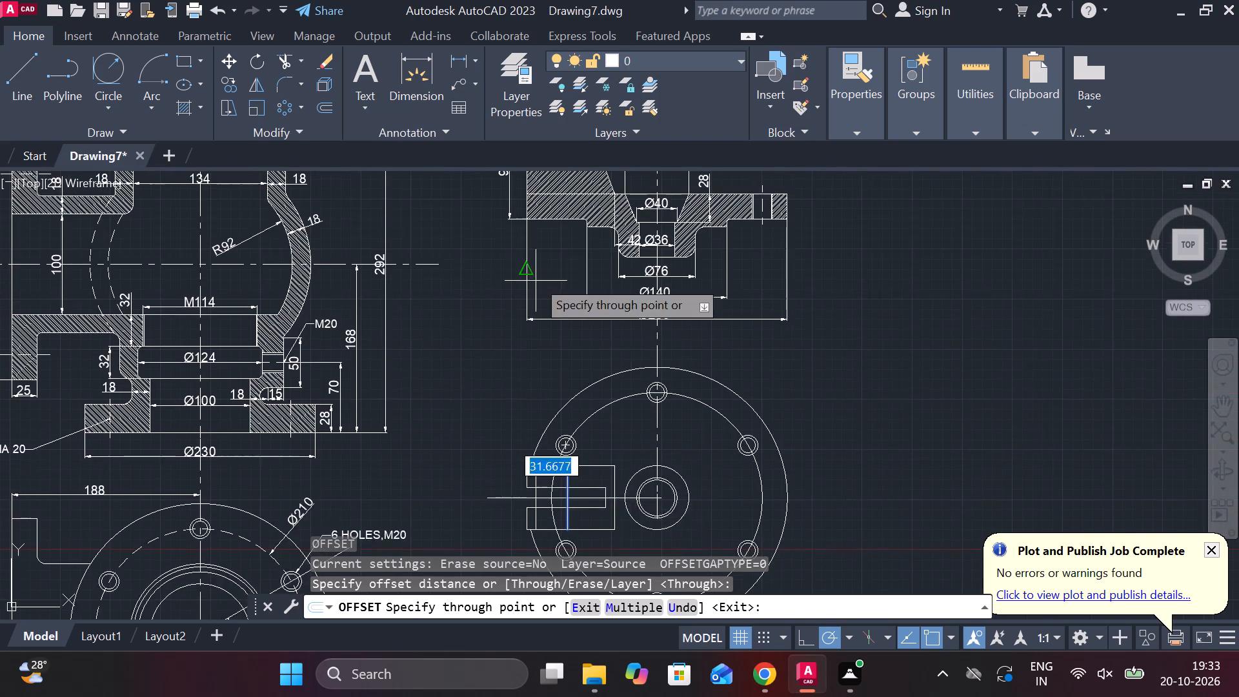
pyautogui.moveTo(538, 279); pyautogui.dragTo(534, 516, button='middle')
pyautogui.scroll(2, 528, 350)
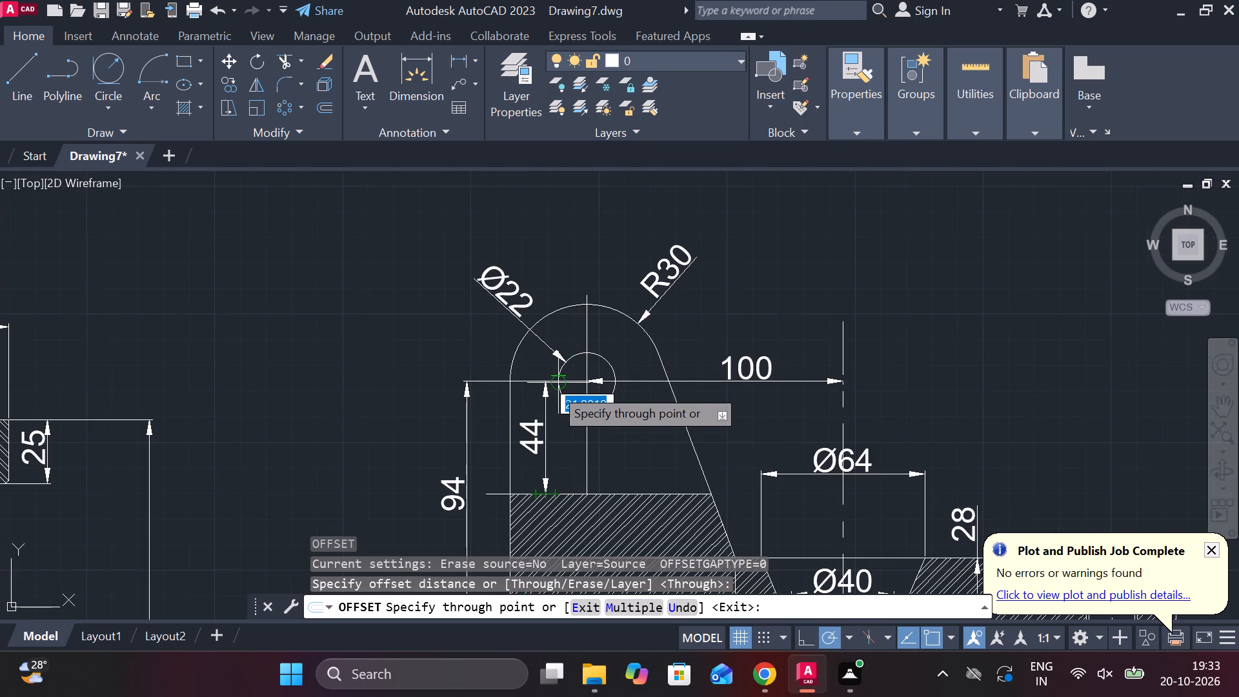
pyautogui.click(554, 387)
pyautogui.scroll(-3, 561, 387)
pyautogui.scroll(-2, 585, 480)
pyautogui.moveTo(588, 493); pyautogui.dragTo(596, 386, button='middle')
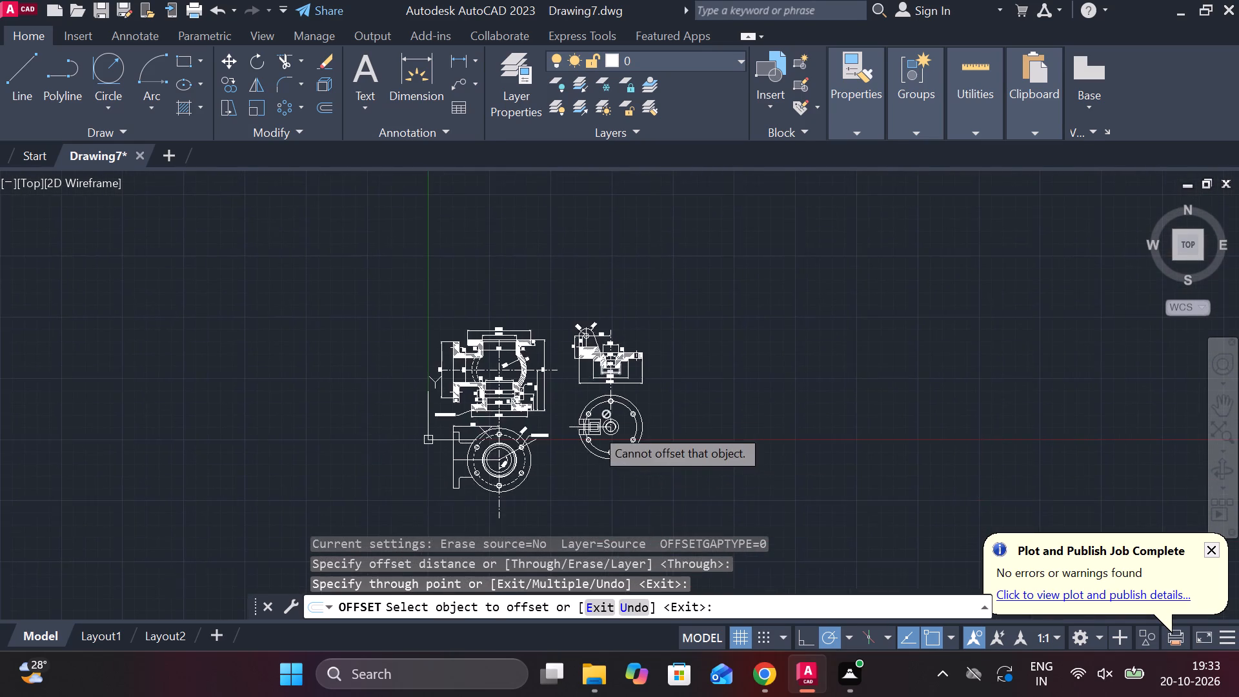
pyautogui.scroll(5, 594, 427)
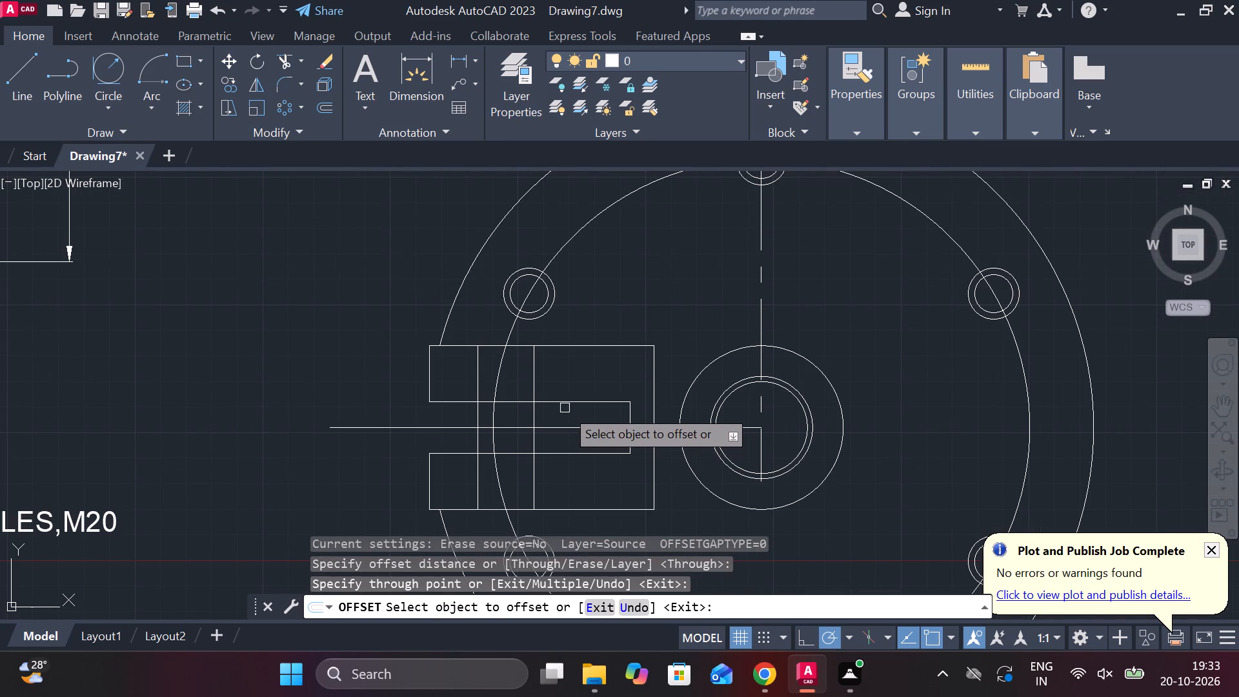
pyautogui.press('Escape')
# Trim away the bolt circle's arc portions inside the plan lug and its slot.
pyautogui.write('TR')
pyautogui.press('space')
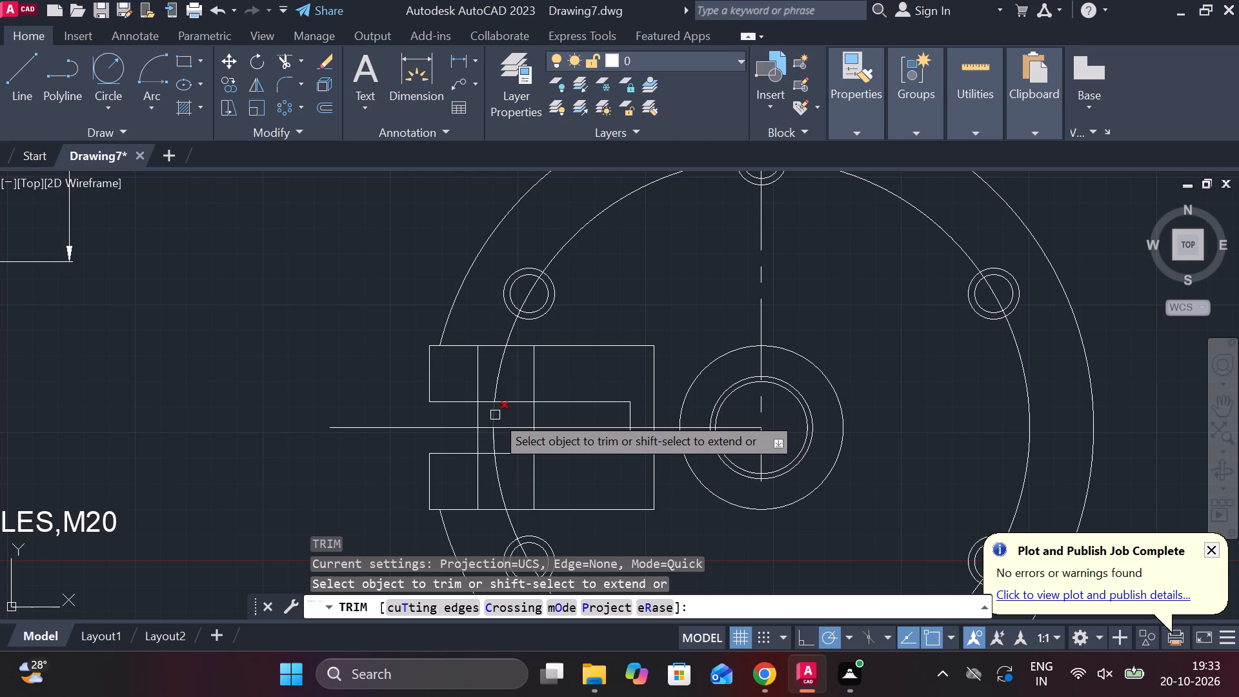
pyautogui.click(495, 415)
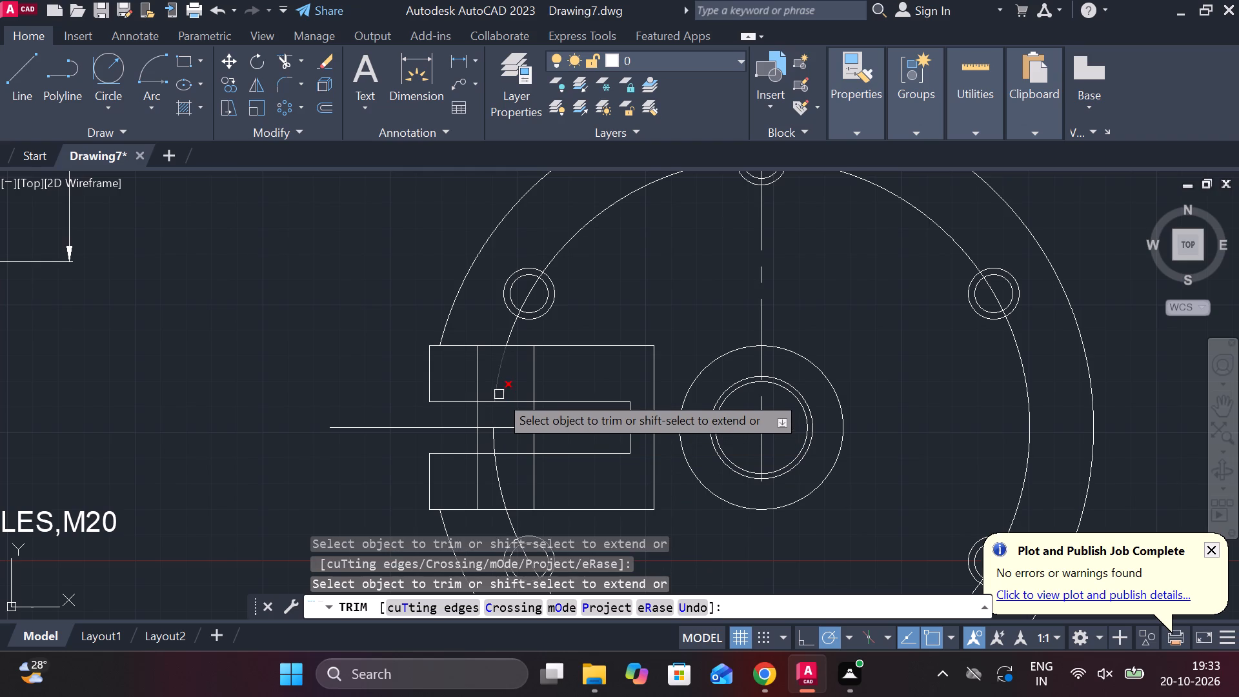
pyautogui.click(499, 390)
pyautogui.click(493, 439)
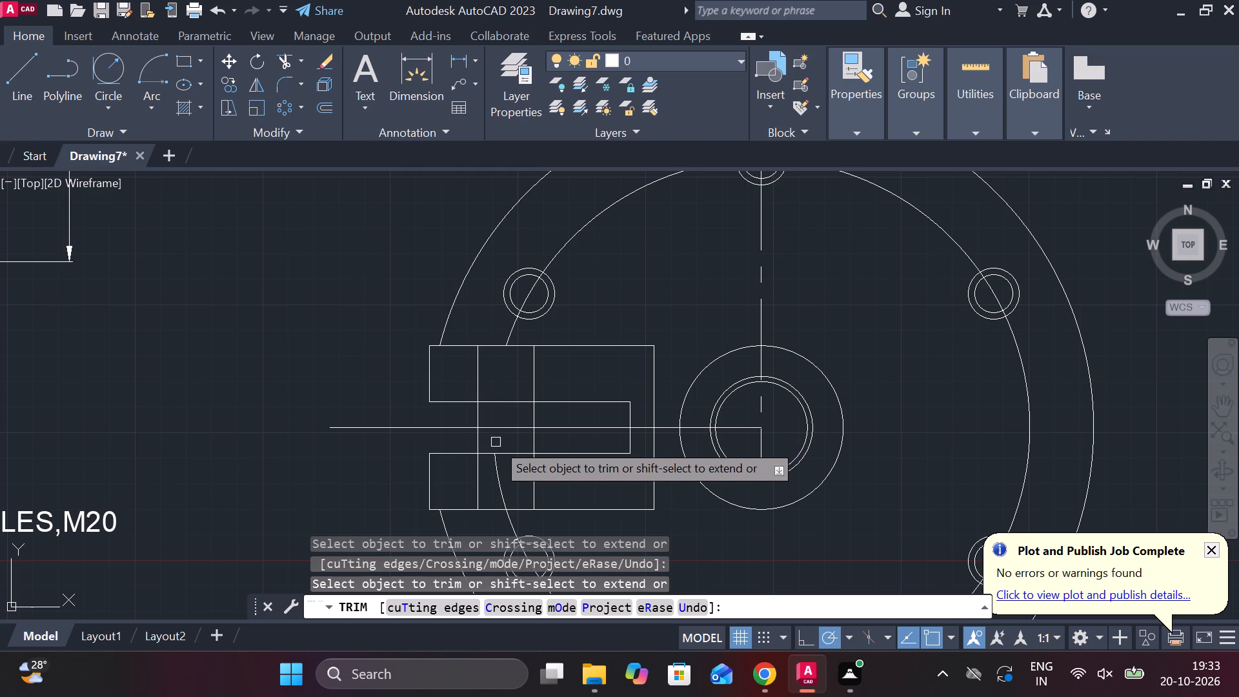
pyautogui.click(505, 490)
pyautogui.scroll(-1, 594, 328)
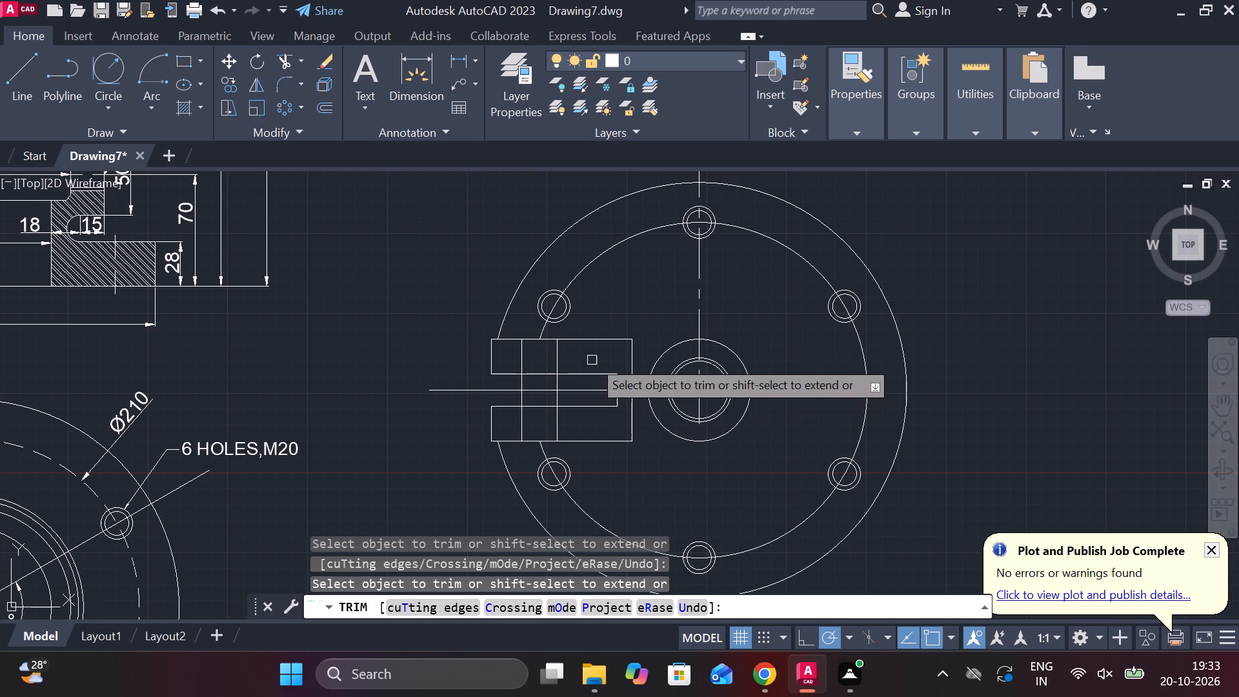
pyautogui.press('Escape')
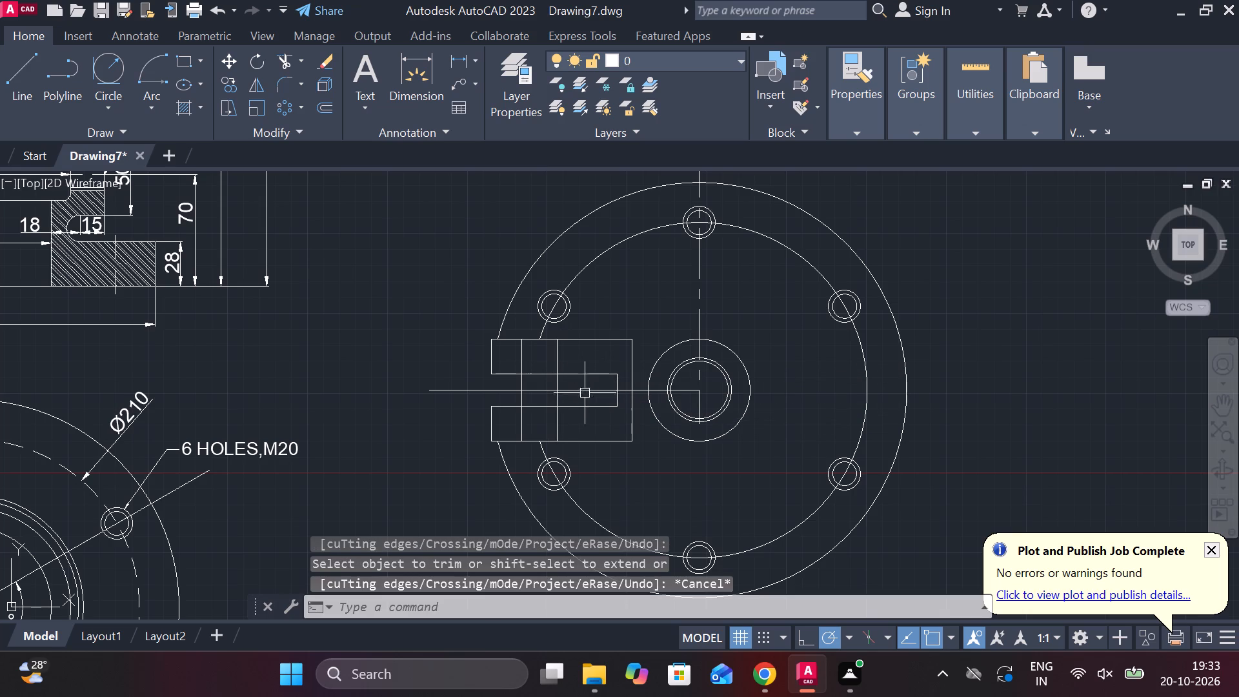
# Trim the two vertical hole-edge lines where they cross the lug's open slot, keeping the horizontal centre line.
pyautogui.write('TR')
pyautogui.press('space')
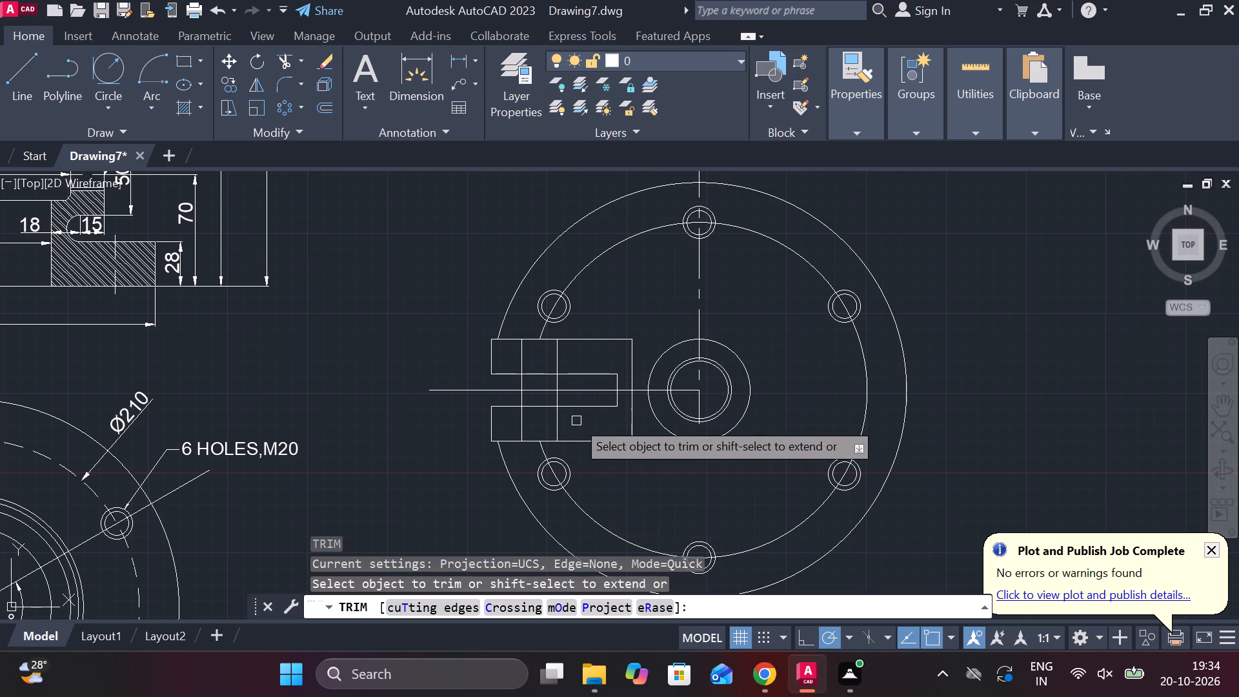
pyautogui.click(561, 405)
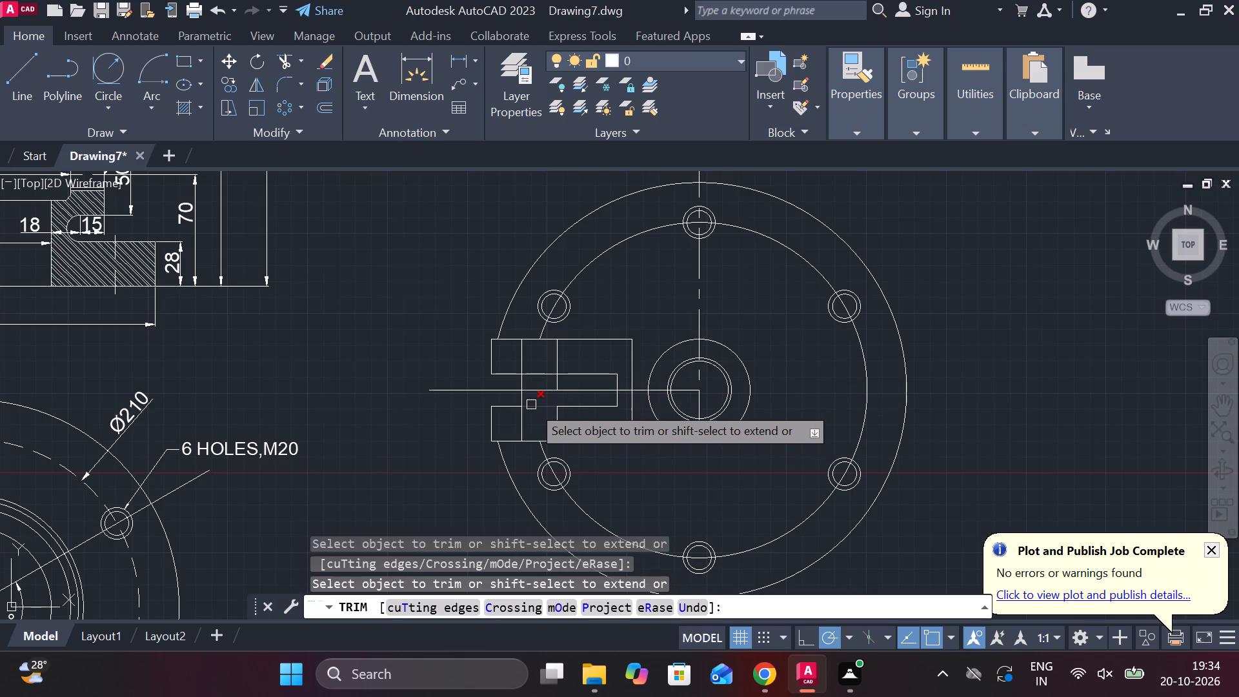
pyautogui.click(519, 401)
pyautogui.click(525, 390)
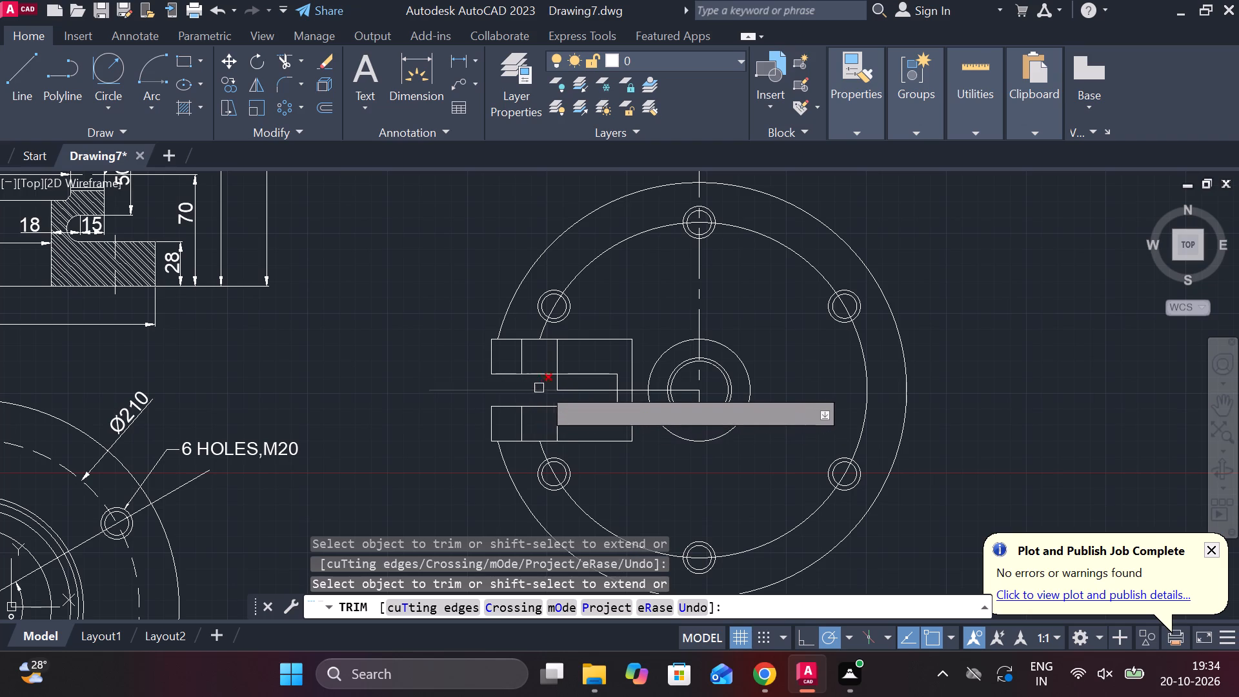
pyautogui.click(552, 385)
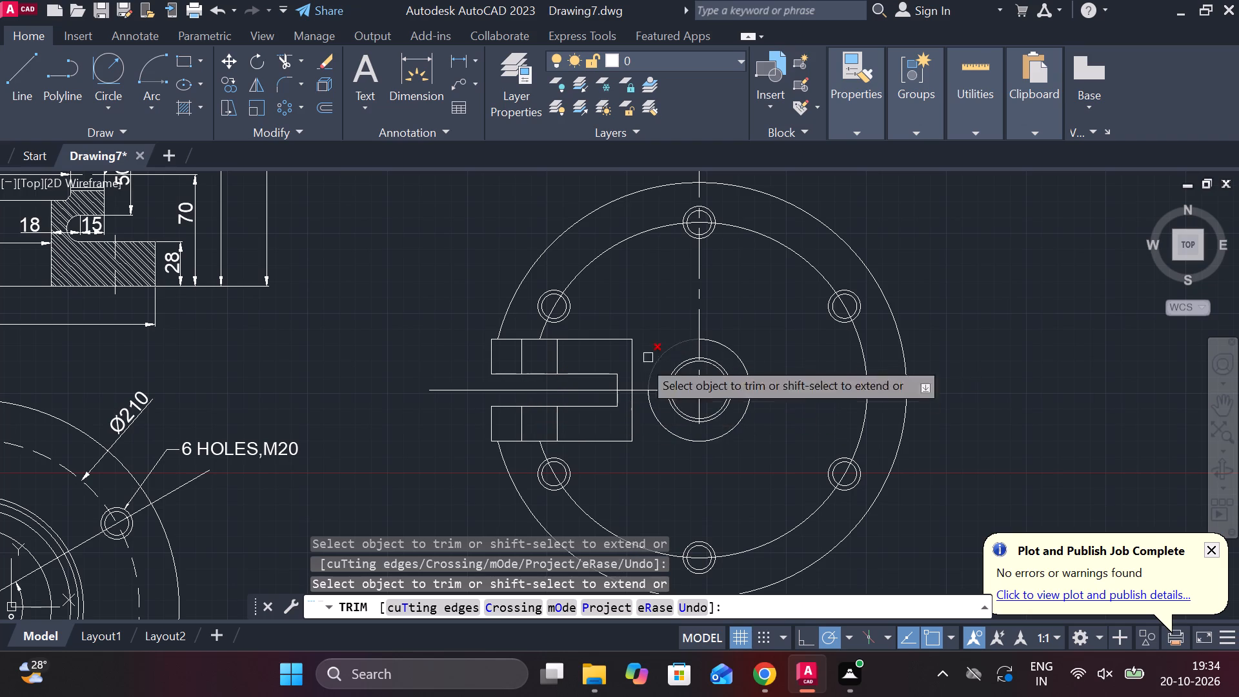
pyautogui.press('Escape')
# Set the linetype of the four hole-edge segments in the plan lug to DASHED.
pyautogui.click(561, 351)
pyautogui.click(525, 354)
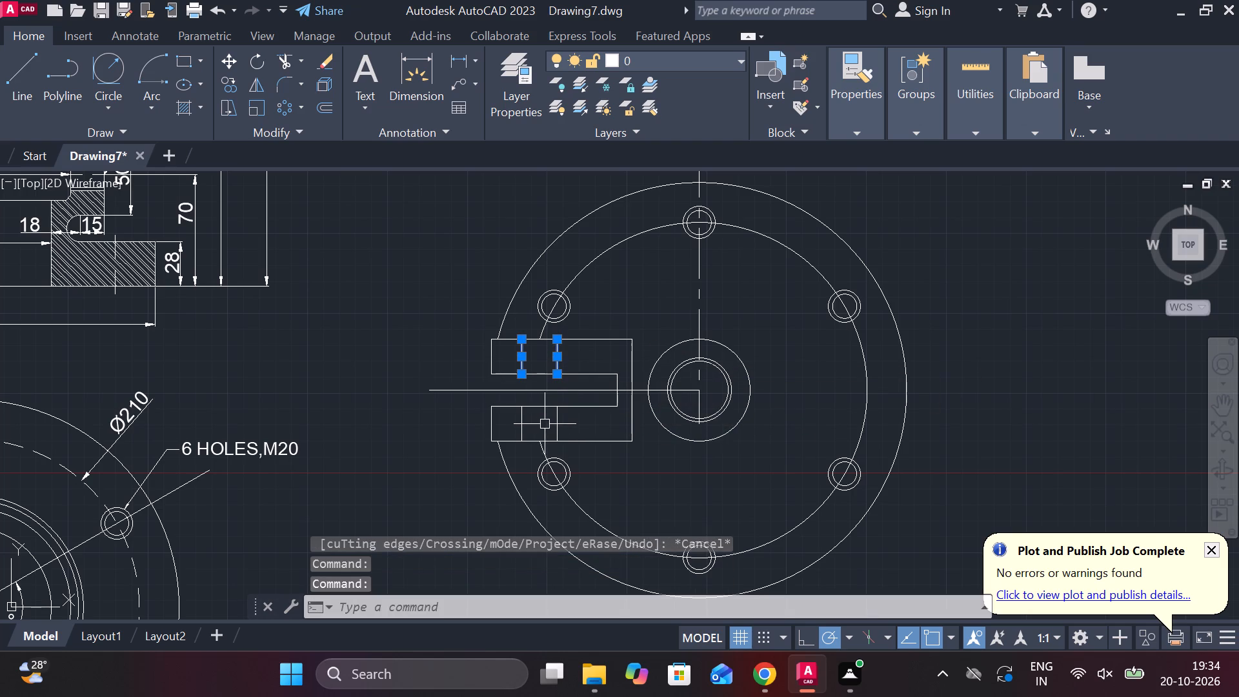
pyautogui.click(519, 423)
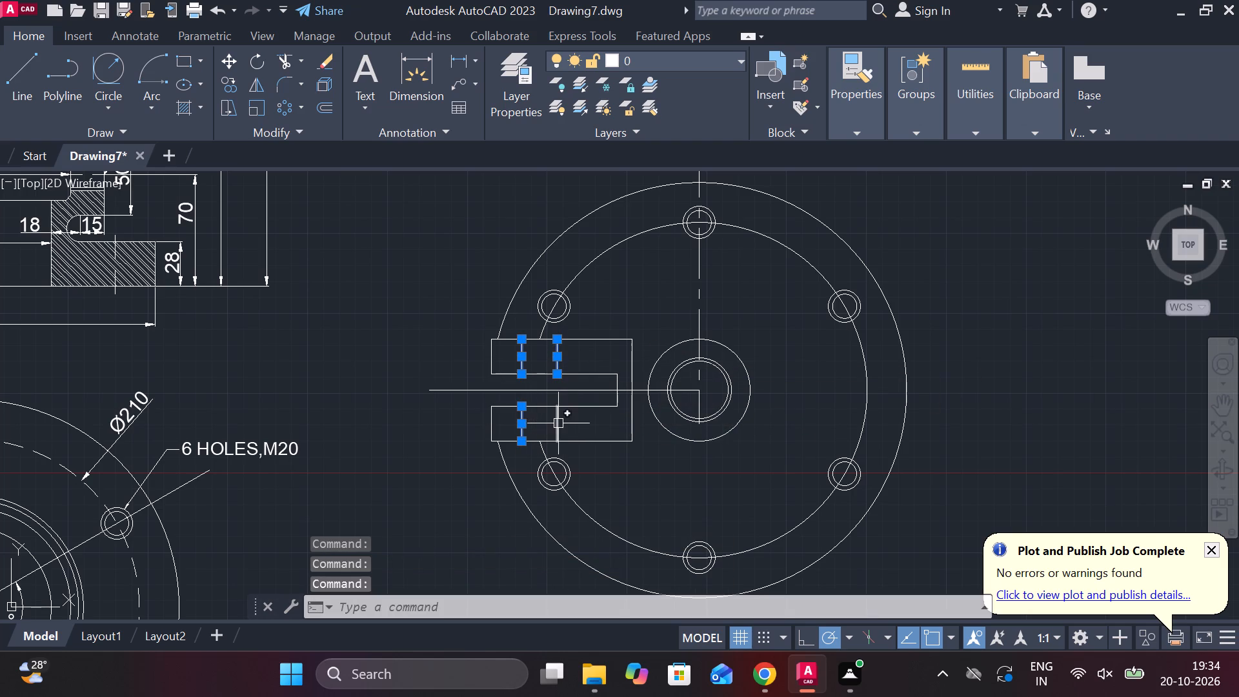
pyautogui.click(559, 423)
pyautogui.click(847, 141)
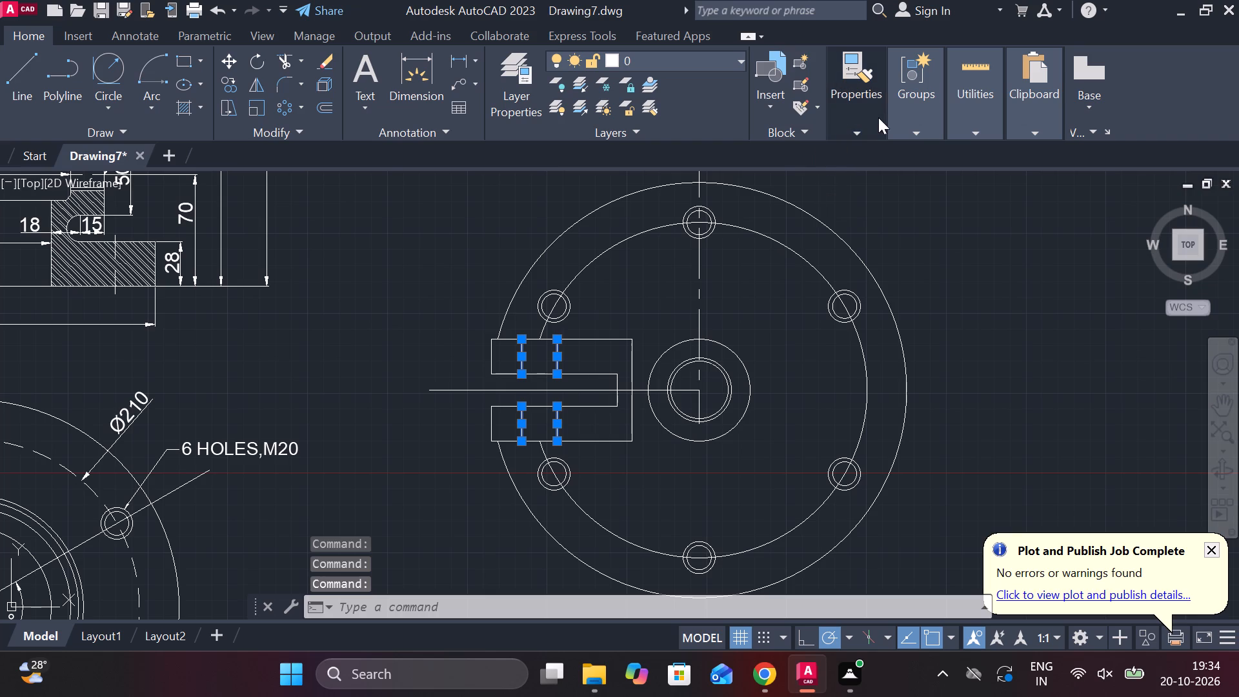
pyautogui.click(878, 117)
pyautogui.click(1025, 192)
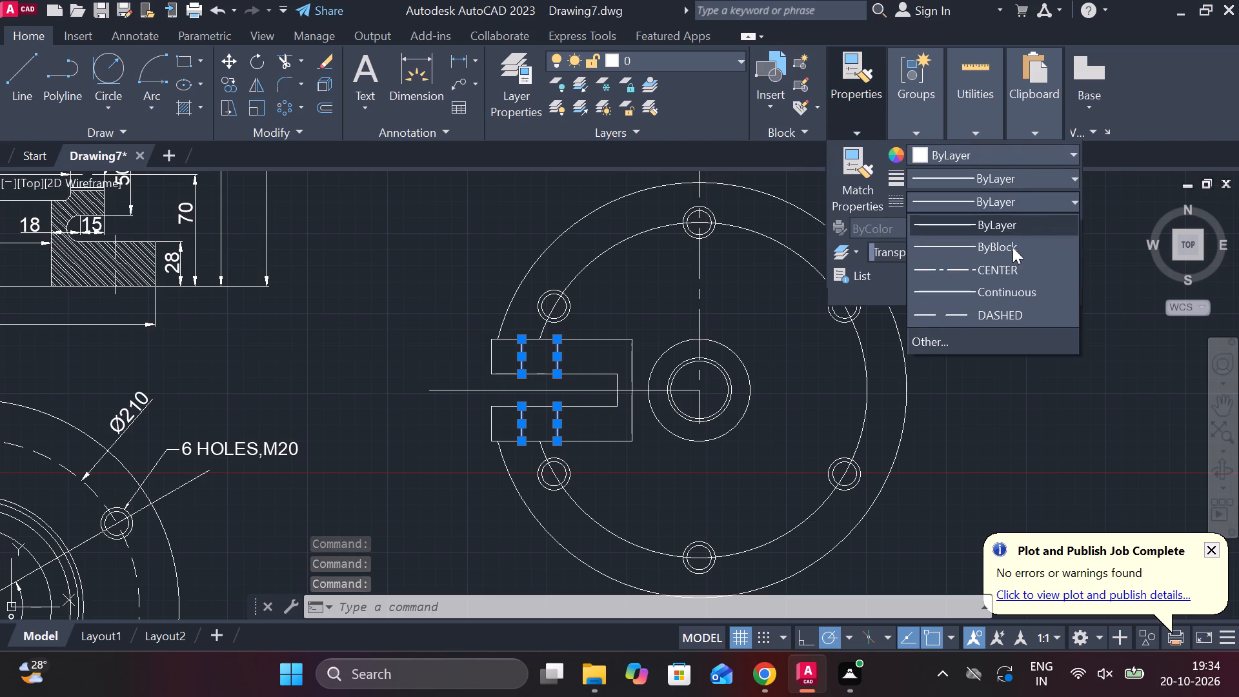
pyautogui.click(982, 318)
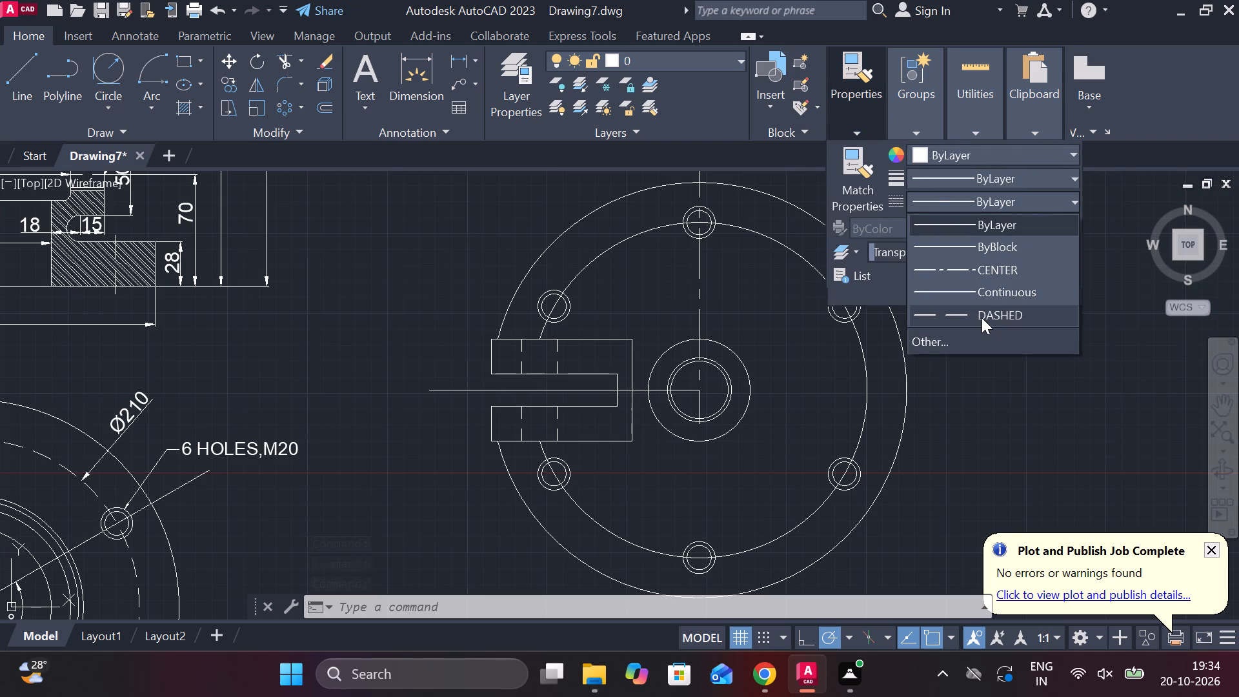
pyautogui.press('Escape')
# Draw a vertical line about 20 long between the slot's horizontal edges, slightly inside the slot's open end.
pyautogui.scroll(1, 582, 389)
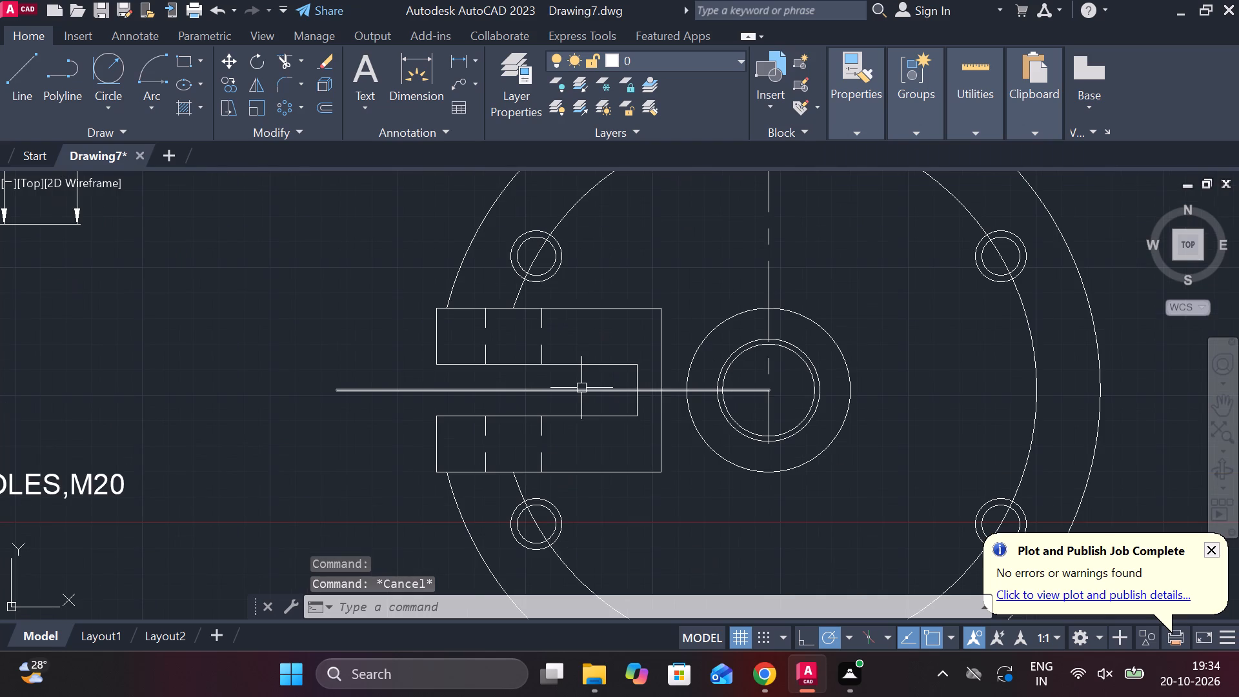
pyautogui.scroll(1, 452, 314)
pyautogui.press('l')
pyautogui.press('Return')
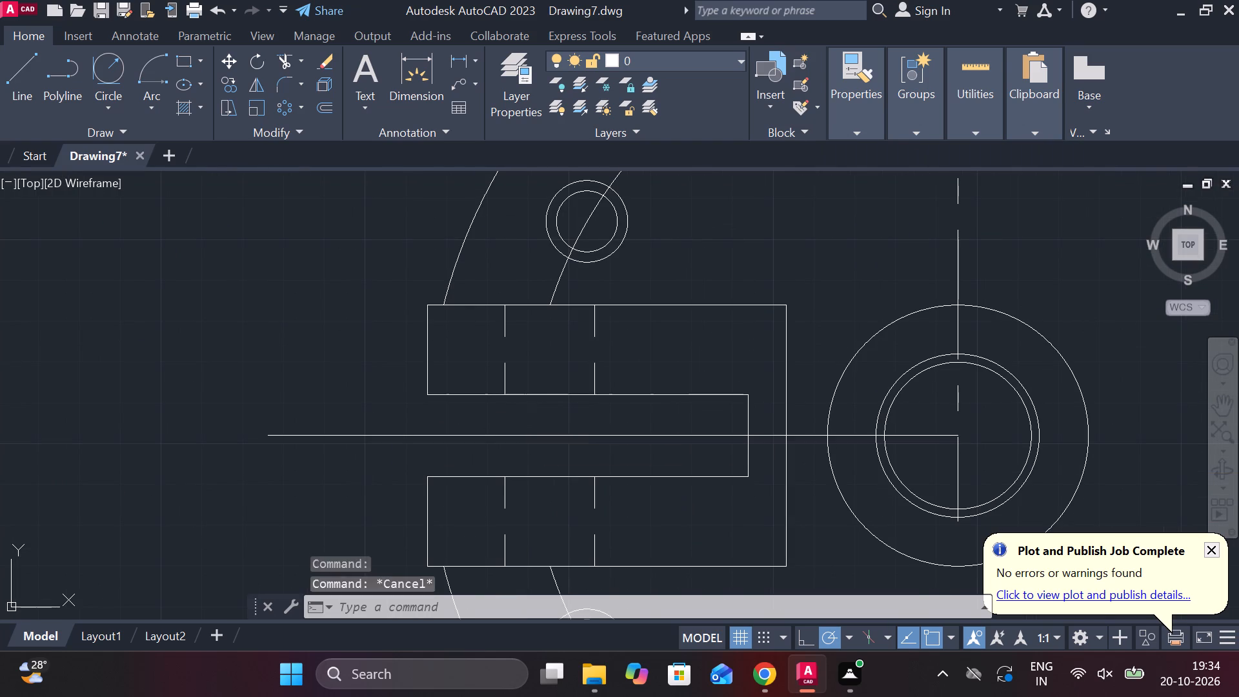
pyautogui.scroll(2, 433, 406)
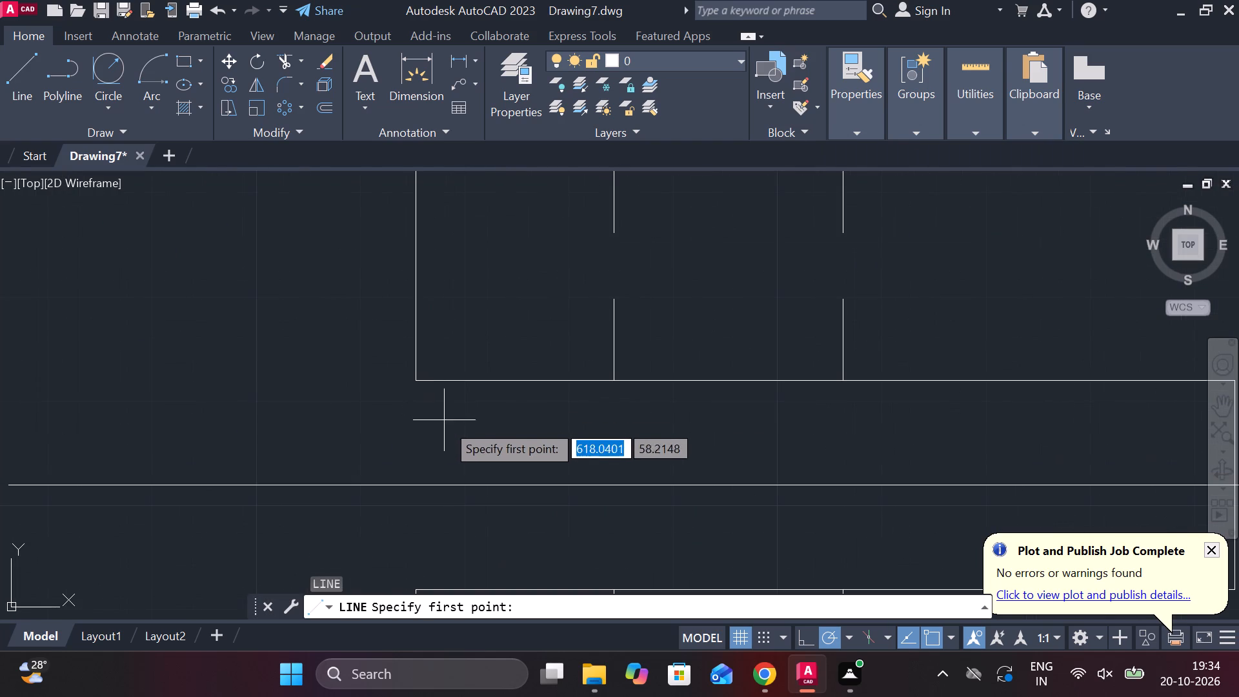
pyautogui.click(459, 390)
pyautogui.scroll(-2, 455, 427)
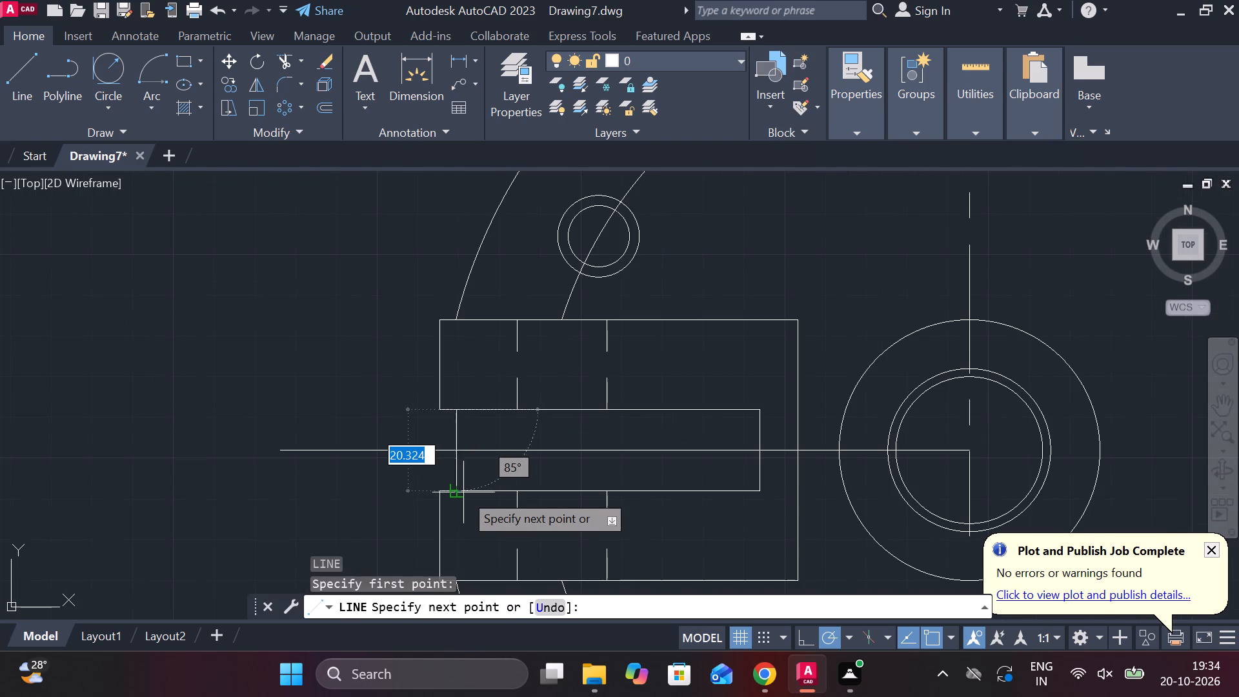
pyautogui.click(462, 494)
pyautogui.press('Escape')
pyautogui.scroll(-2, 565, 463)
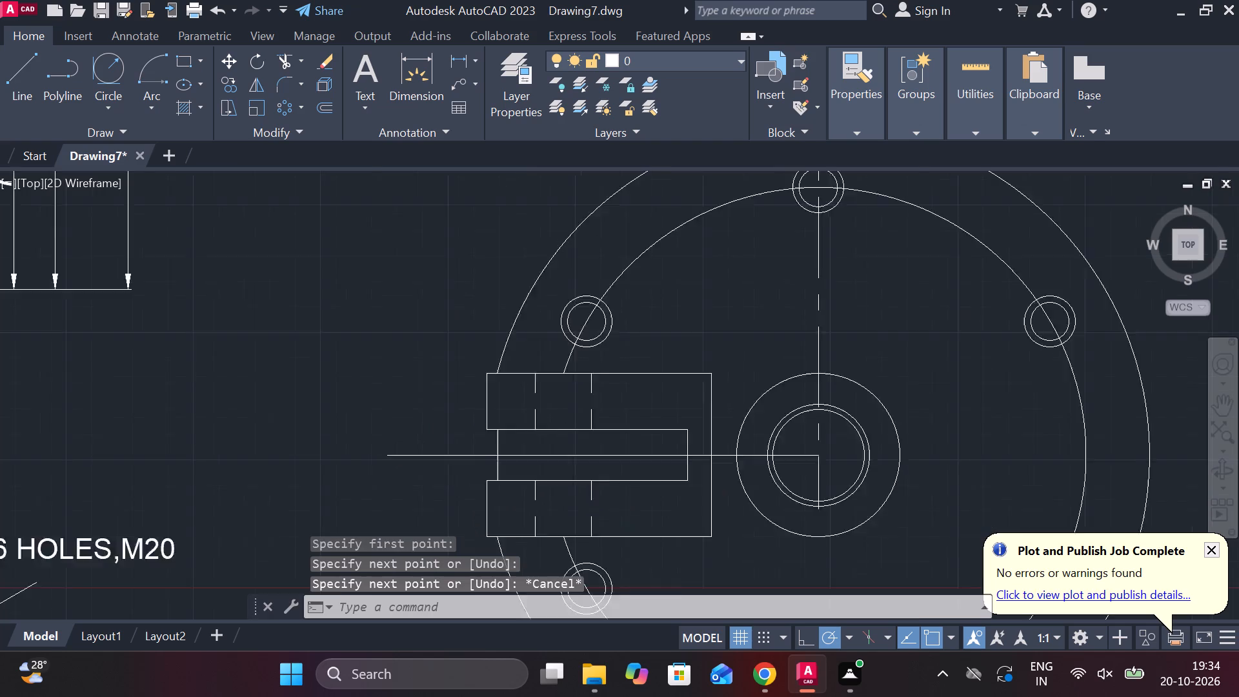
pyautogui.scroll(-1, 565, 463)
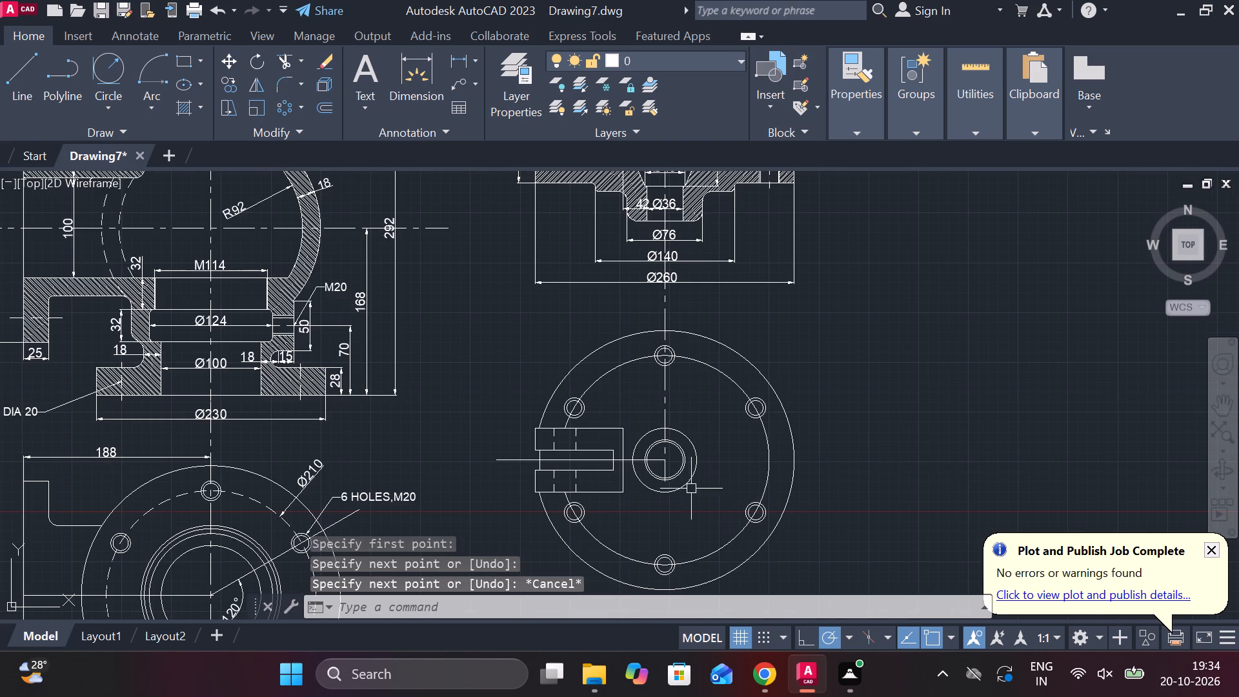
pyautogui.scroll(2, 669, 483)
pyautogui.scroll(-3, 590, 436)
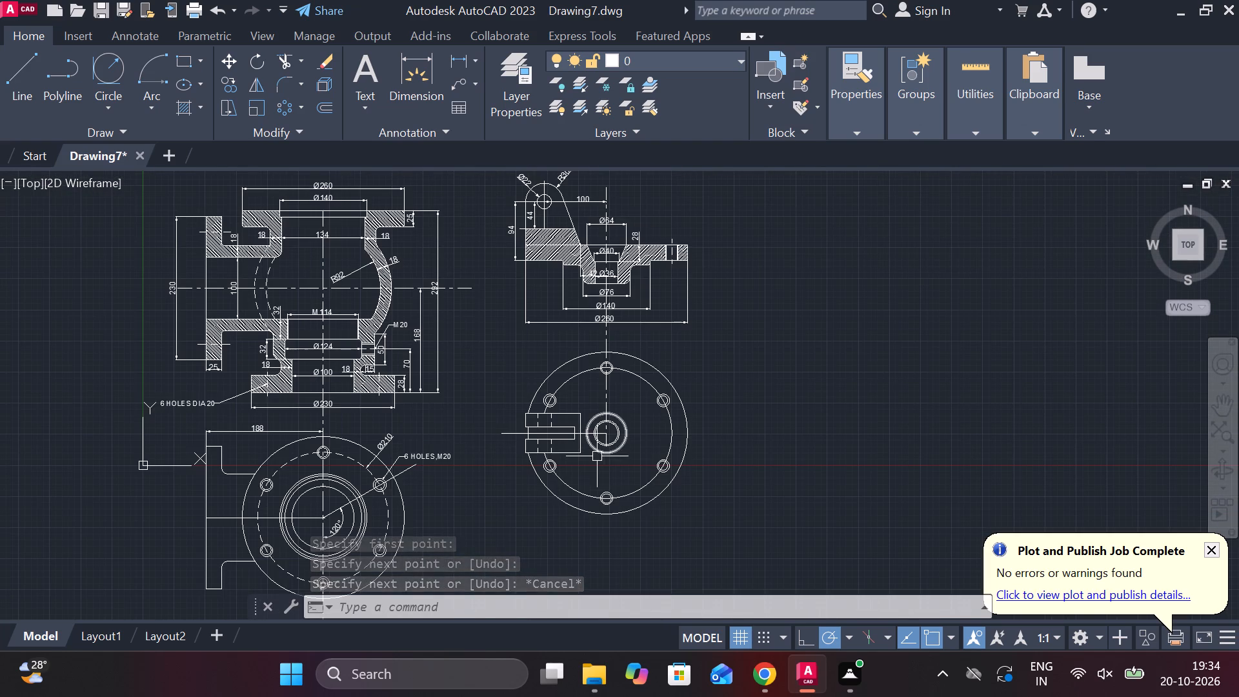
# Extend the plan view's horizontal centre line from the flange centre to just beyond the rim opposite the lug.
pyautogui.scroll(2, 589, 435)
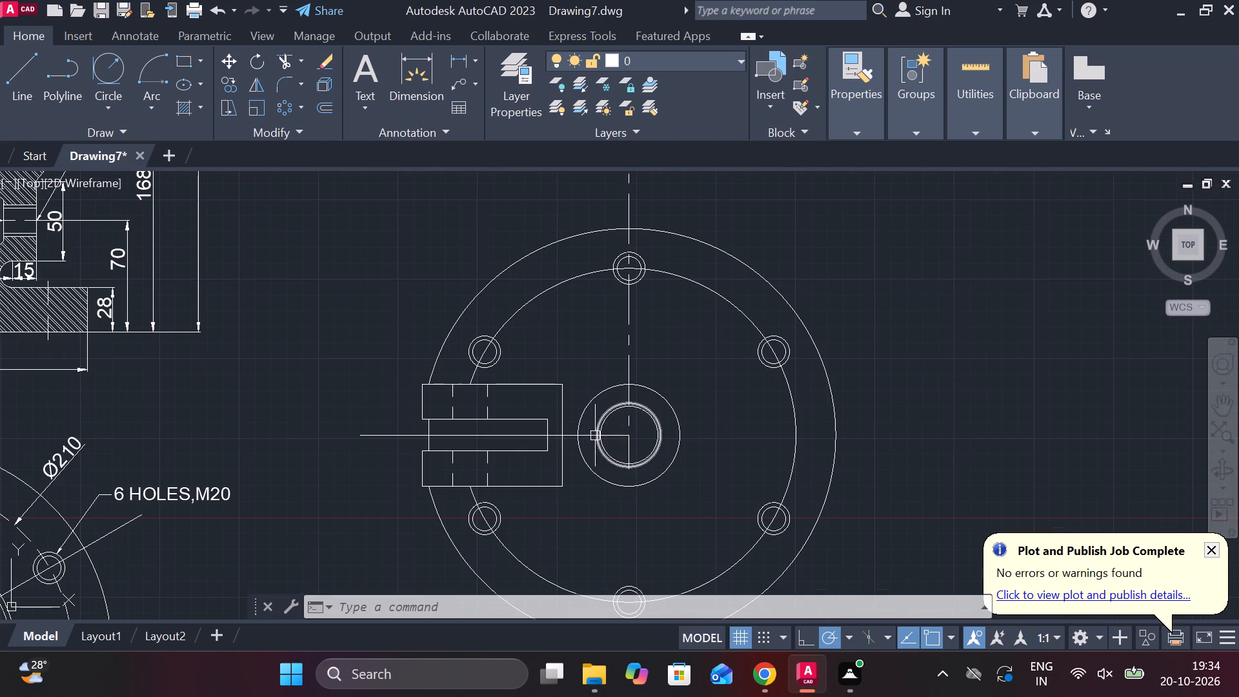
pyautogui.click(592, 436)
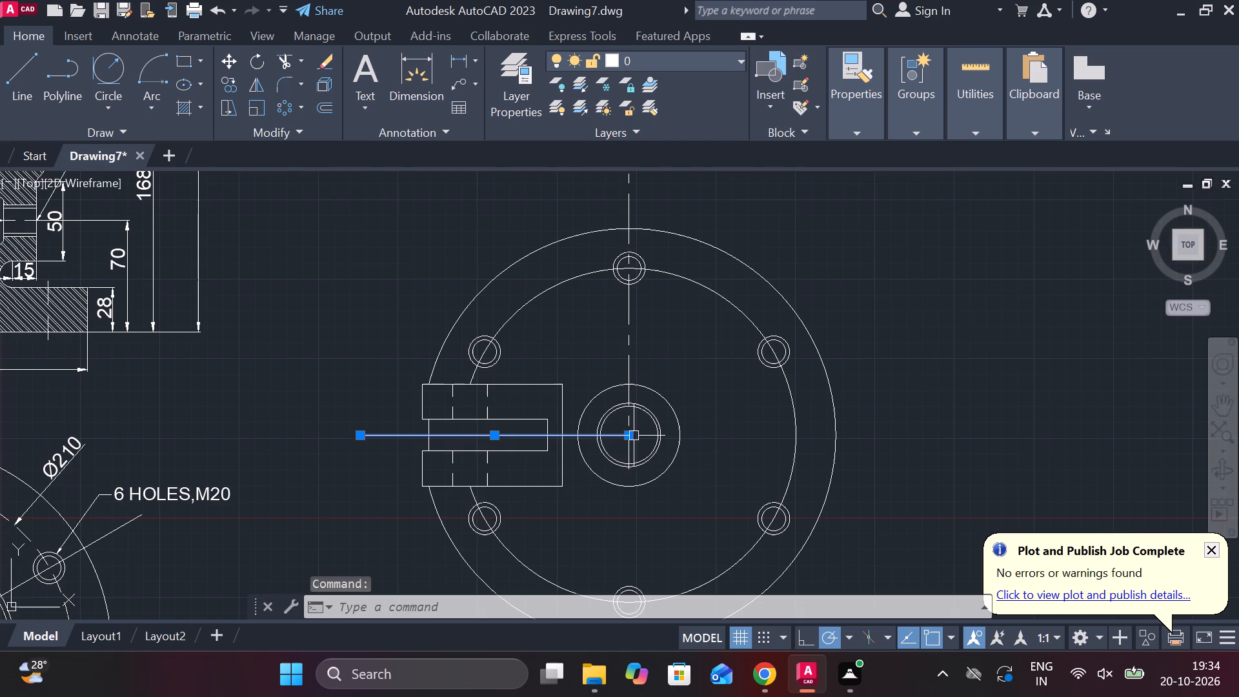
pyautogui.click(683, 479)
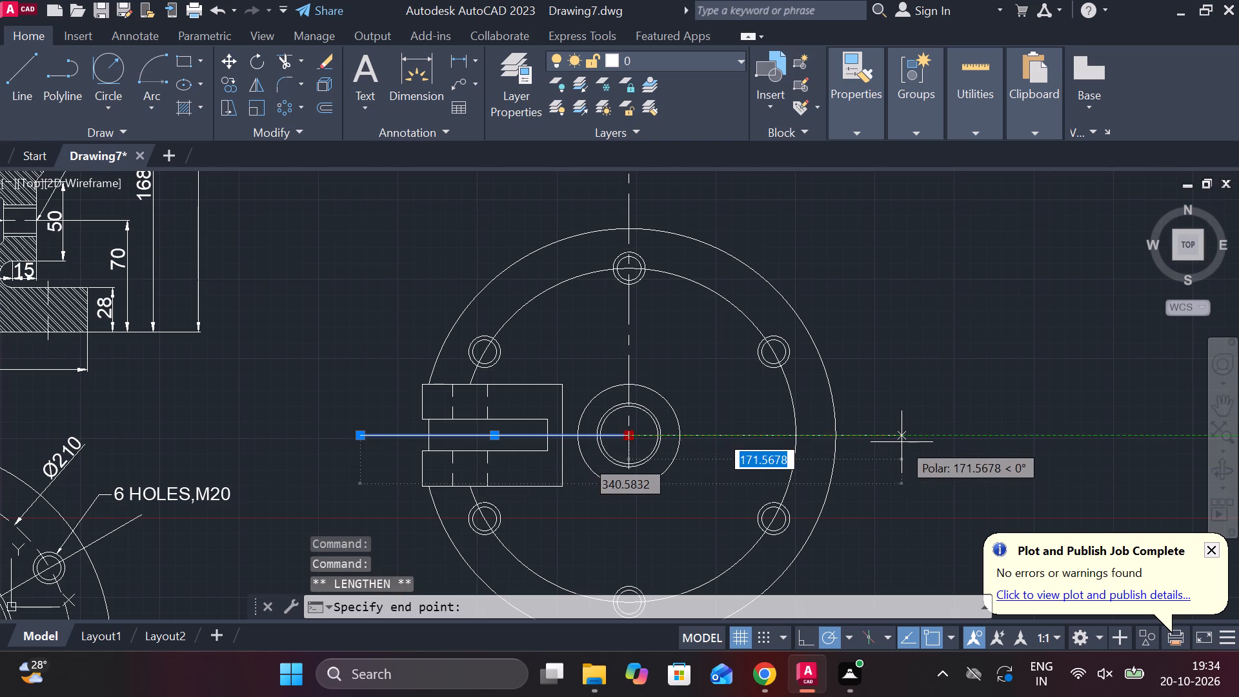
pyautogui.click(881, 442)
pyautogui.press('Escape')
# Extend the vertical centre line downward through the plan view to just below the flange's outer circle.
pyautogui.scroll(-1, 907, 466)
pyautogui.moveTo(907, 466); pyautogui.dragTo(892, 362, button='middle')
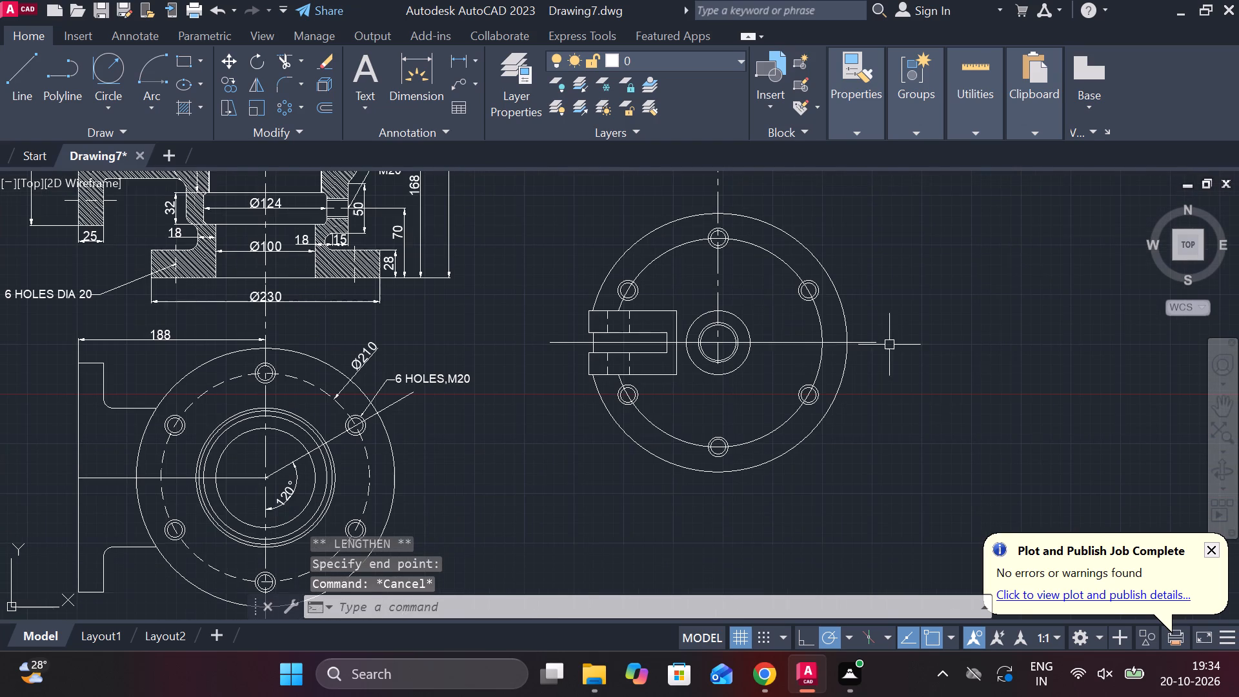
pyautogui.click(720, 285)
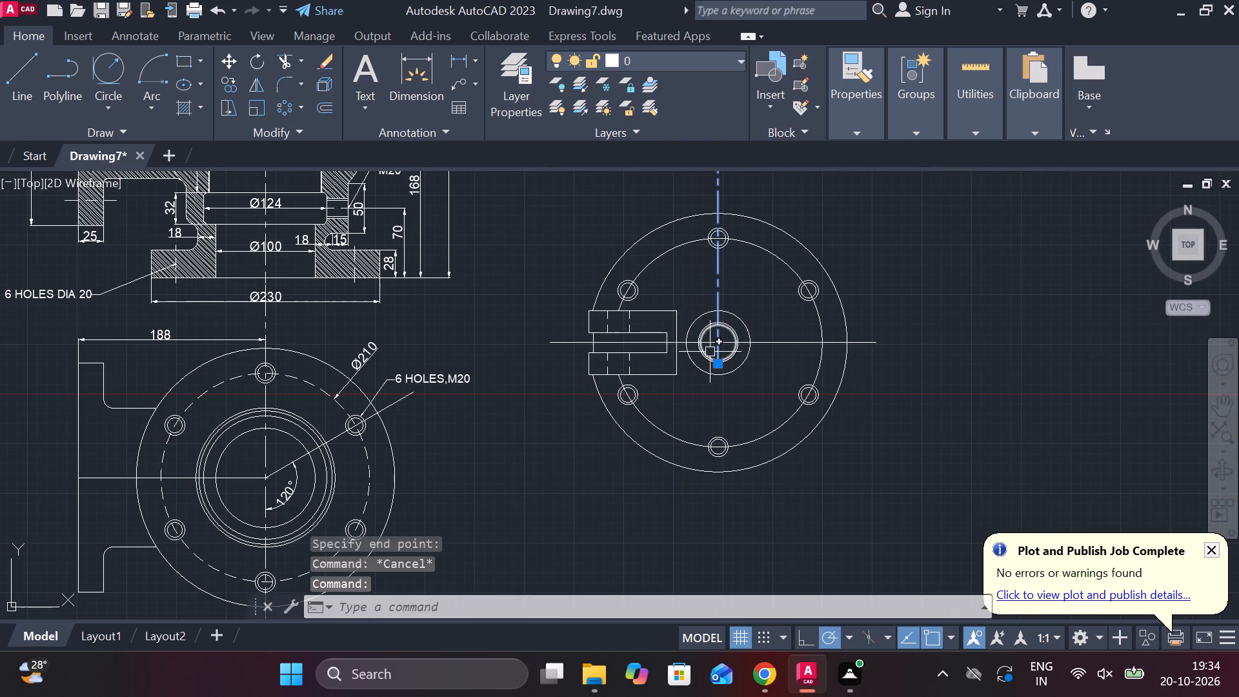
pyautogui.click(765, 421)
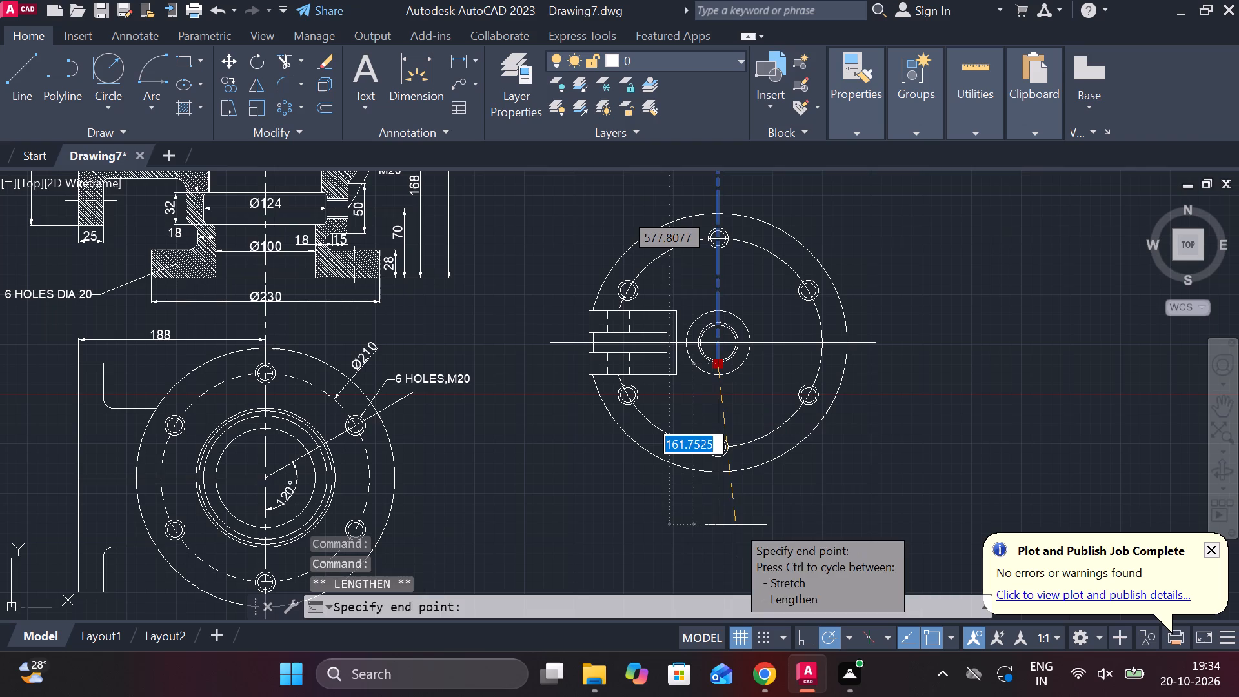
pyautogui.click(736, 525)
pyautogui.press('Escape')
# Set the linetype of the plan view's bolt circle arc to DASHED.
pyautogui.click(823, 367)
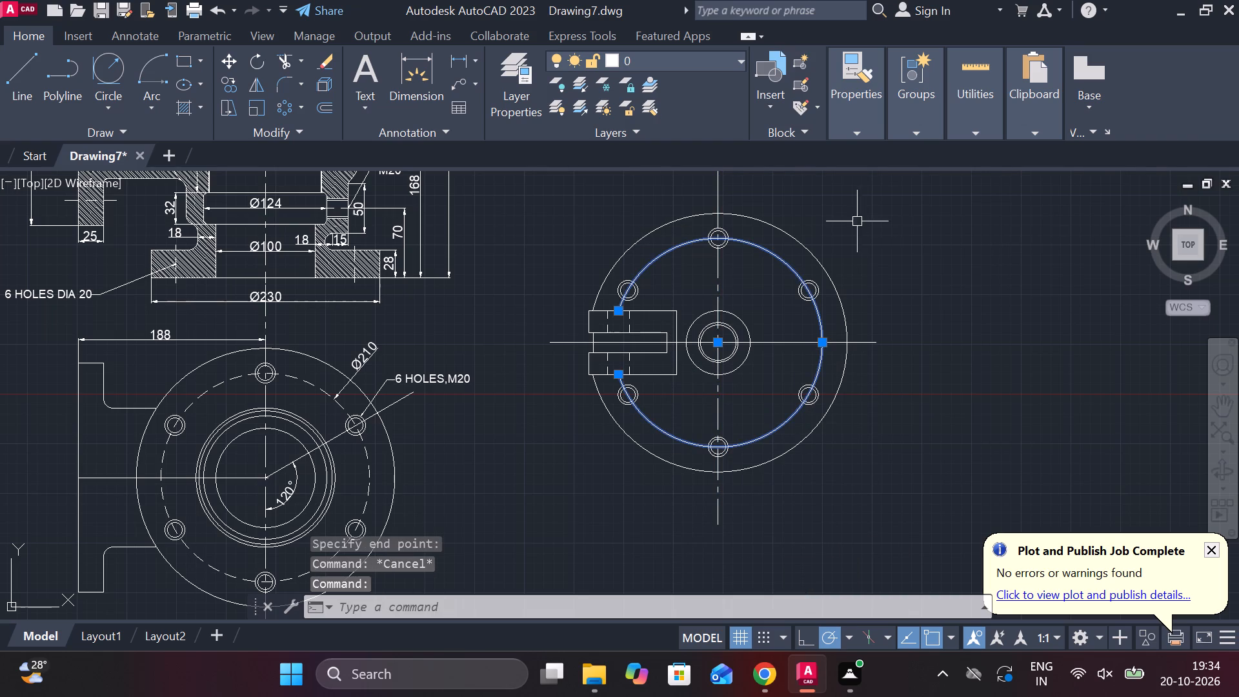
pyautogui.click(862, 132)
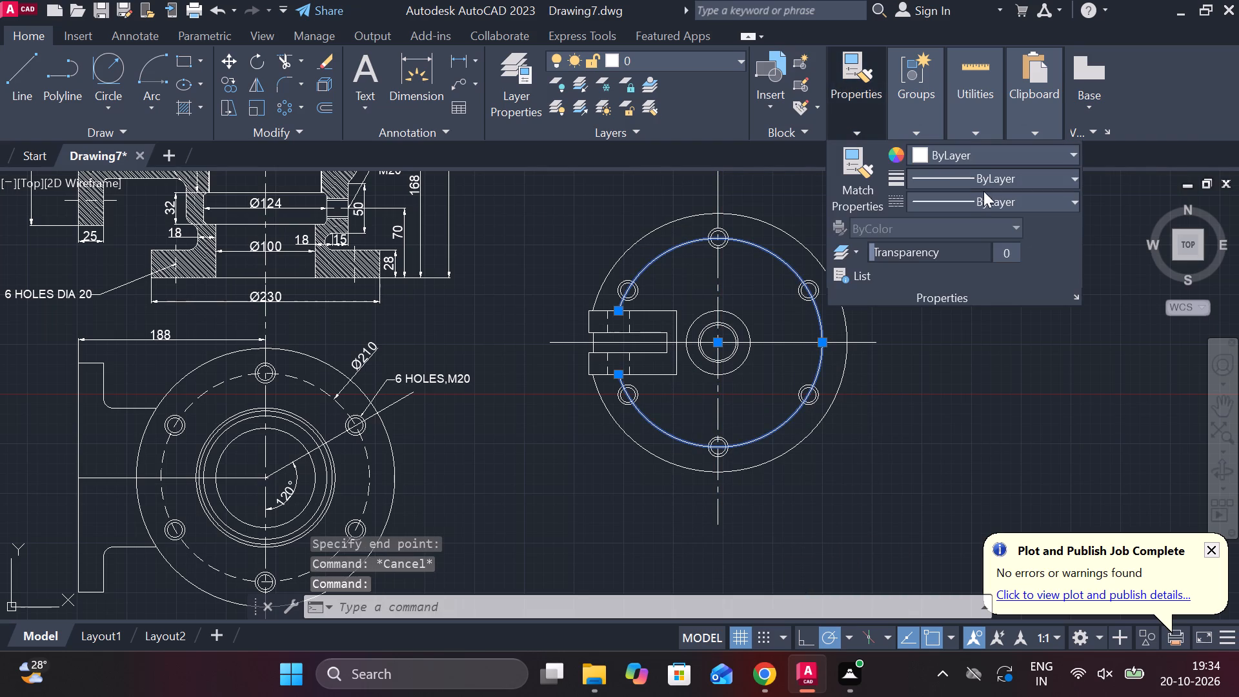
pyautogui.click(990, 195)
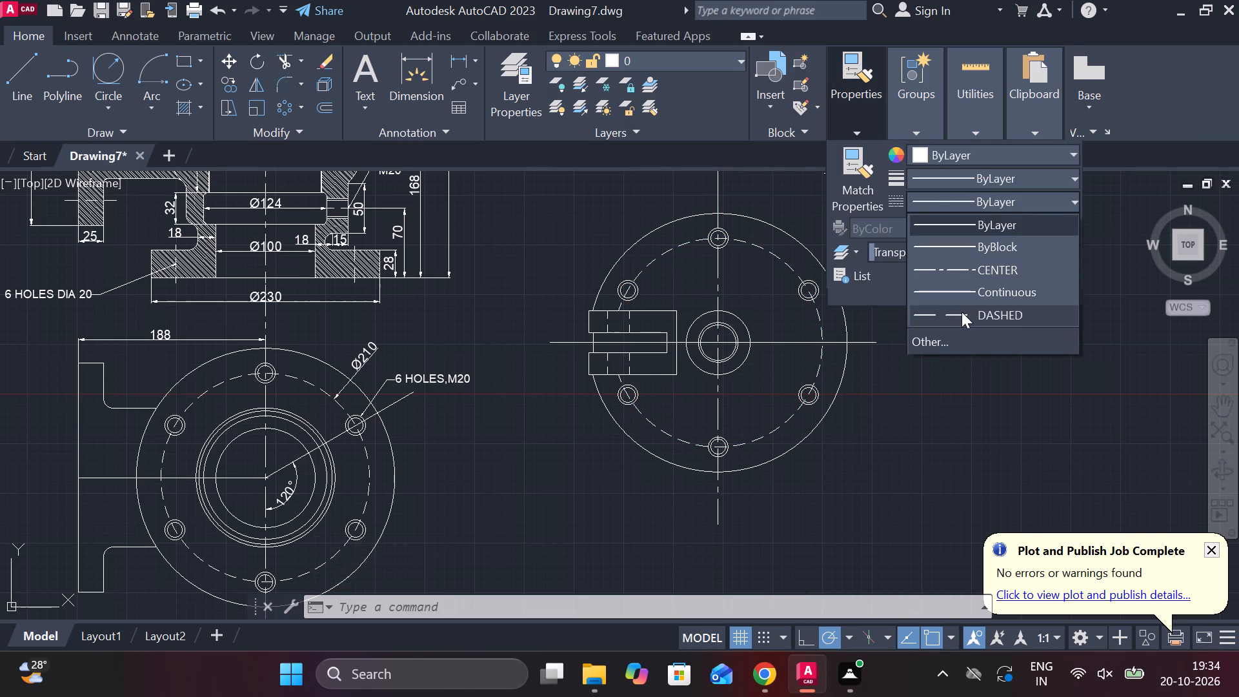
pyautogui.click(962, 312)
pyautogui.press('Escape')
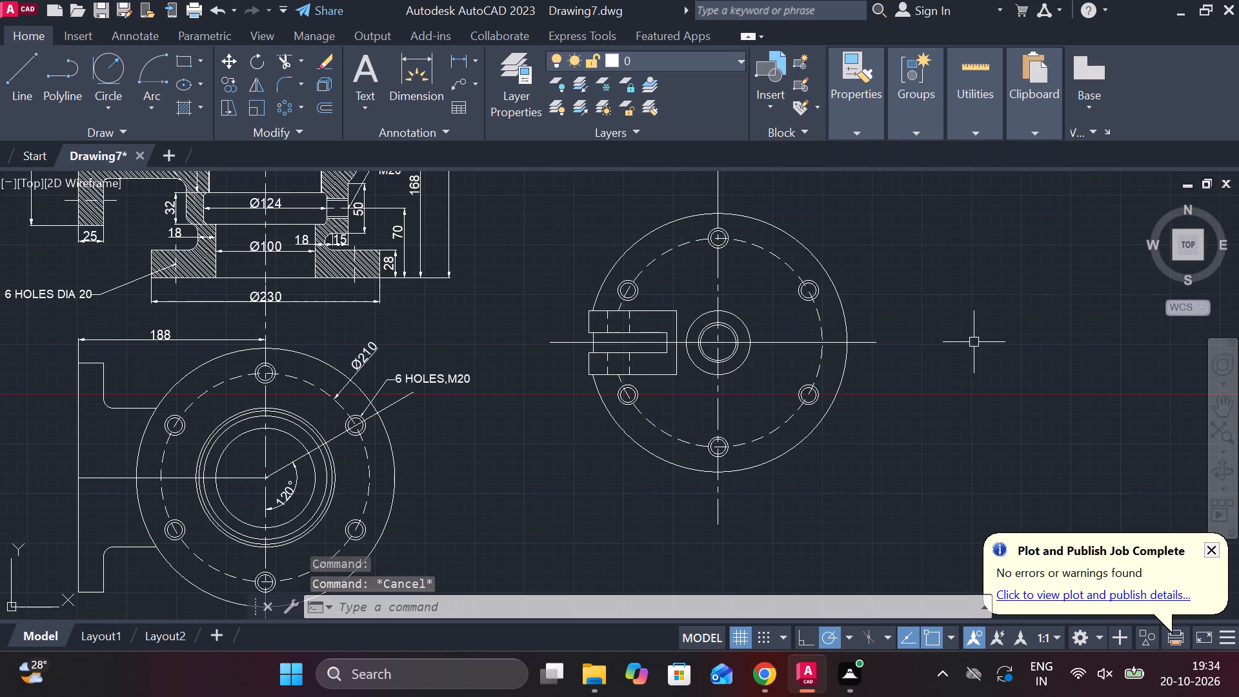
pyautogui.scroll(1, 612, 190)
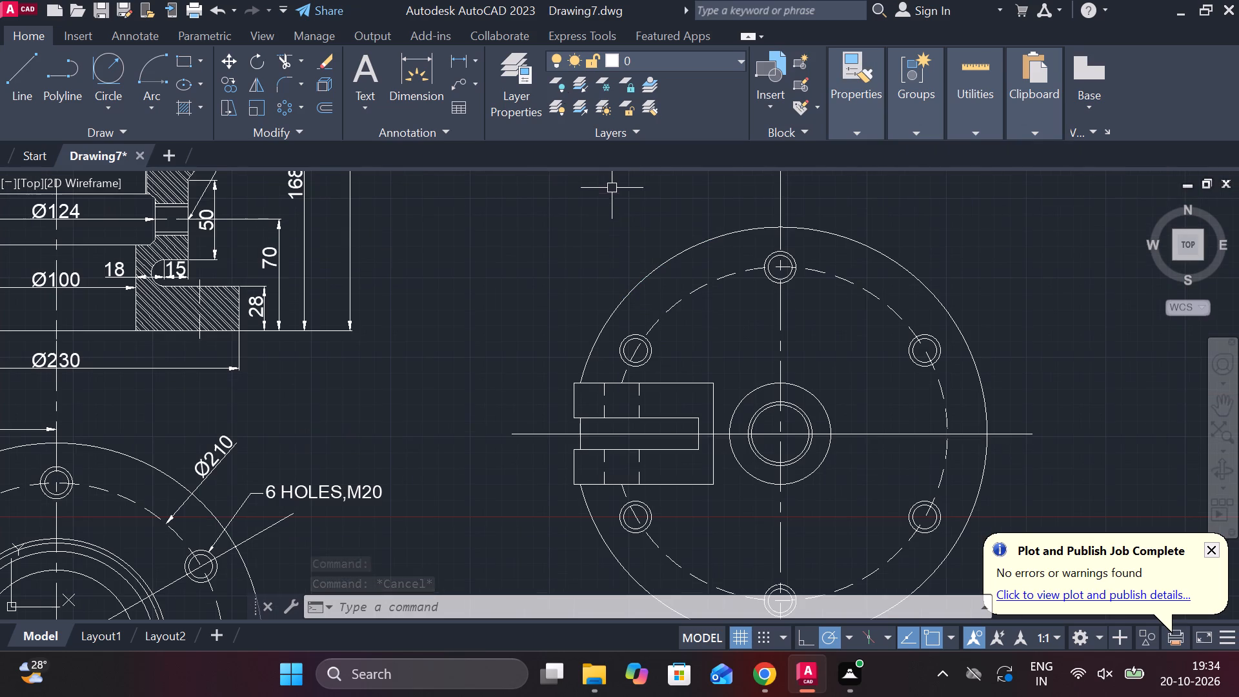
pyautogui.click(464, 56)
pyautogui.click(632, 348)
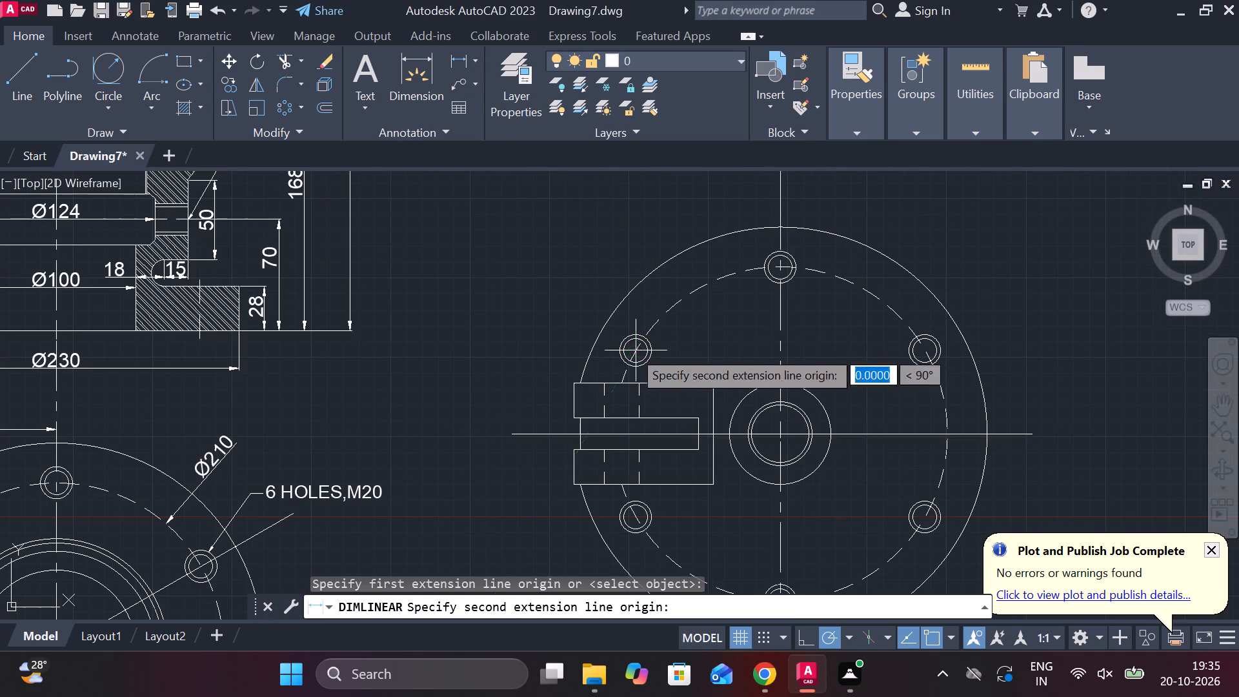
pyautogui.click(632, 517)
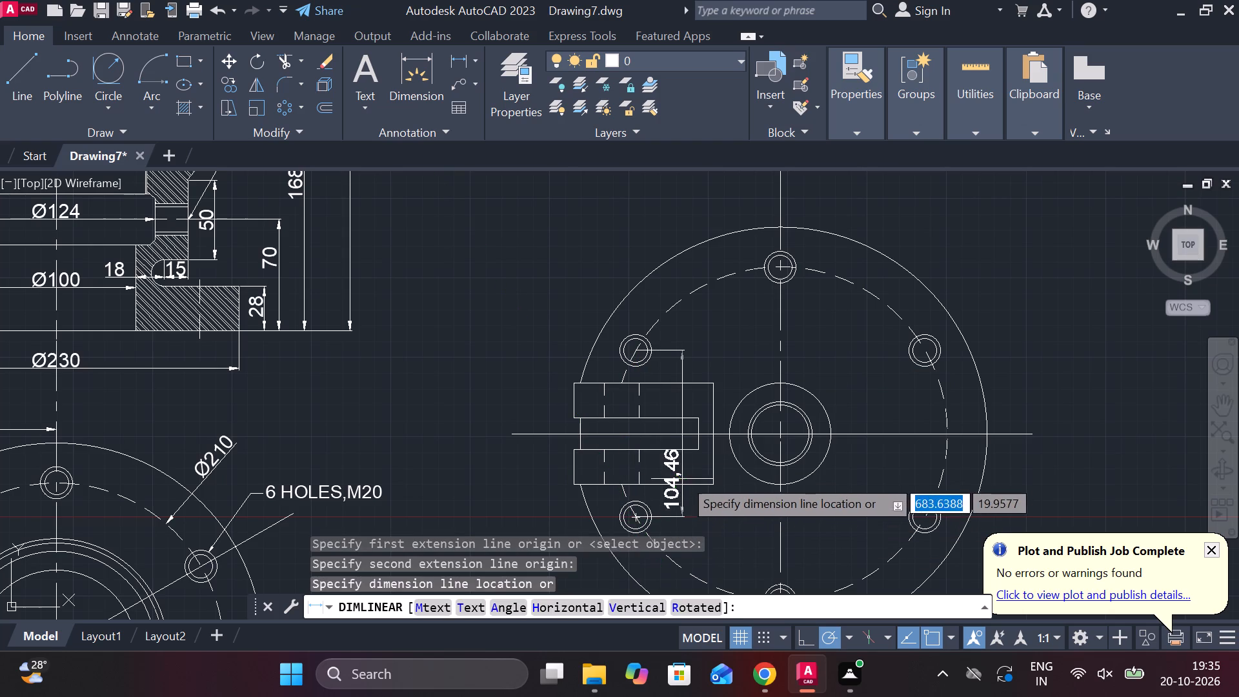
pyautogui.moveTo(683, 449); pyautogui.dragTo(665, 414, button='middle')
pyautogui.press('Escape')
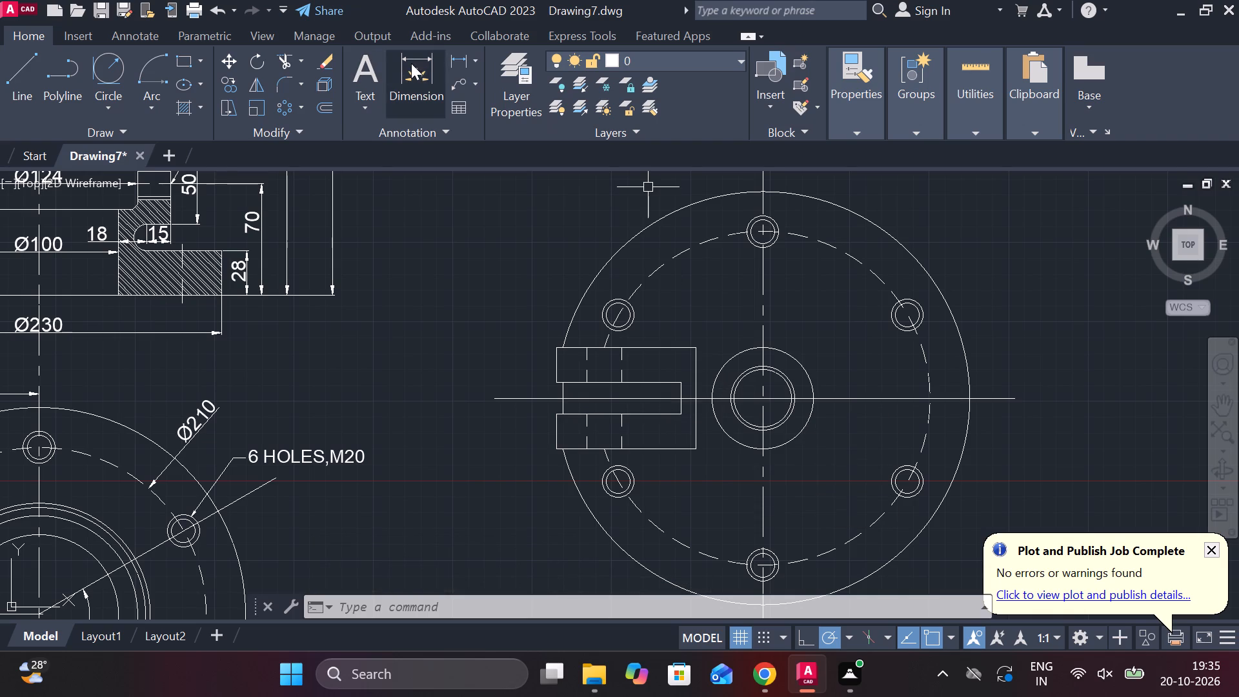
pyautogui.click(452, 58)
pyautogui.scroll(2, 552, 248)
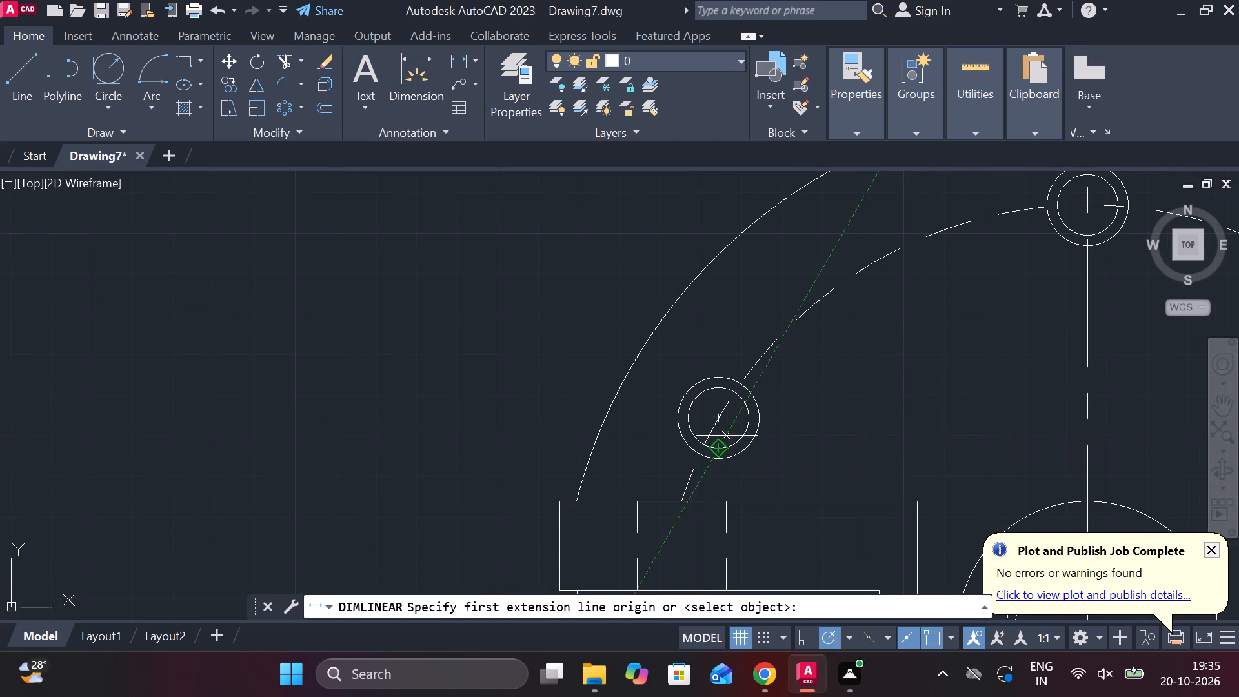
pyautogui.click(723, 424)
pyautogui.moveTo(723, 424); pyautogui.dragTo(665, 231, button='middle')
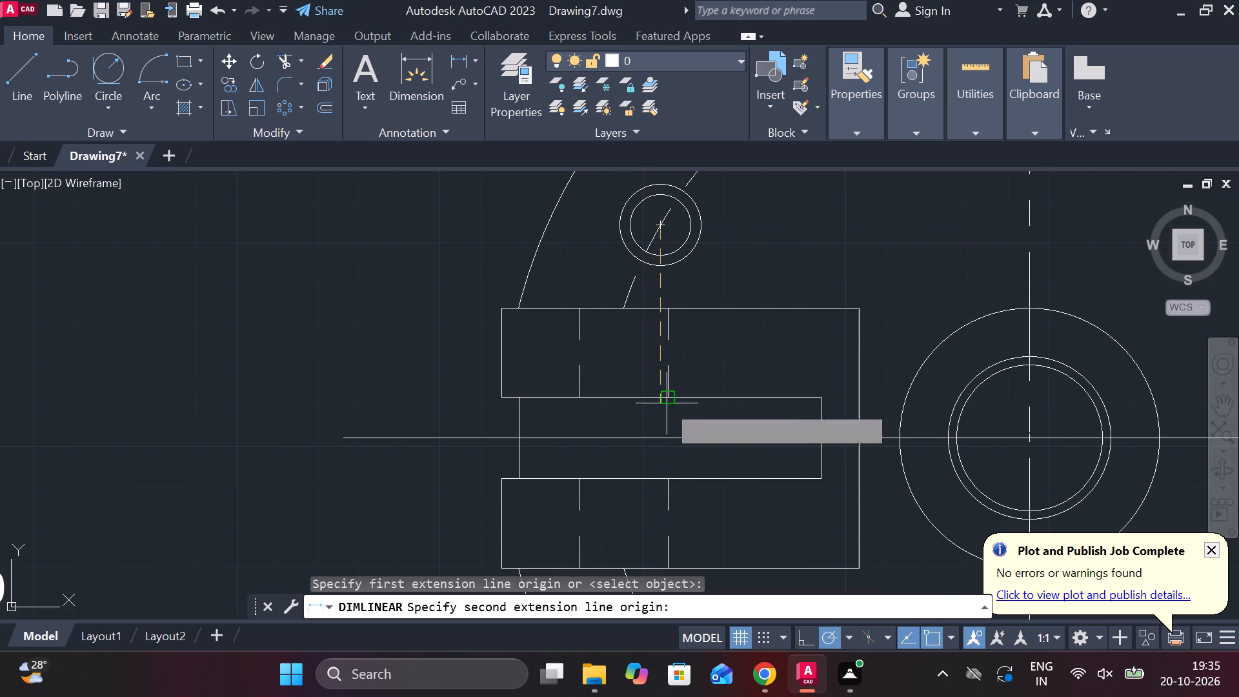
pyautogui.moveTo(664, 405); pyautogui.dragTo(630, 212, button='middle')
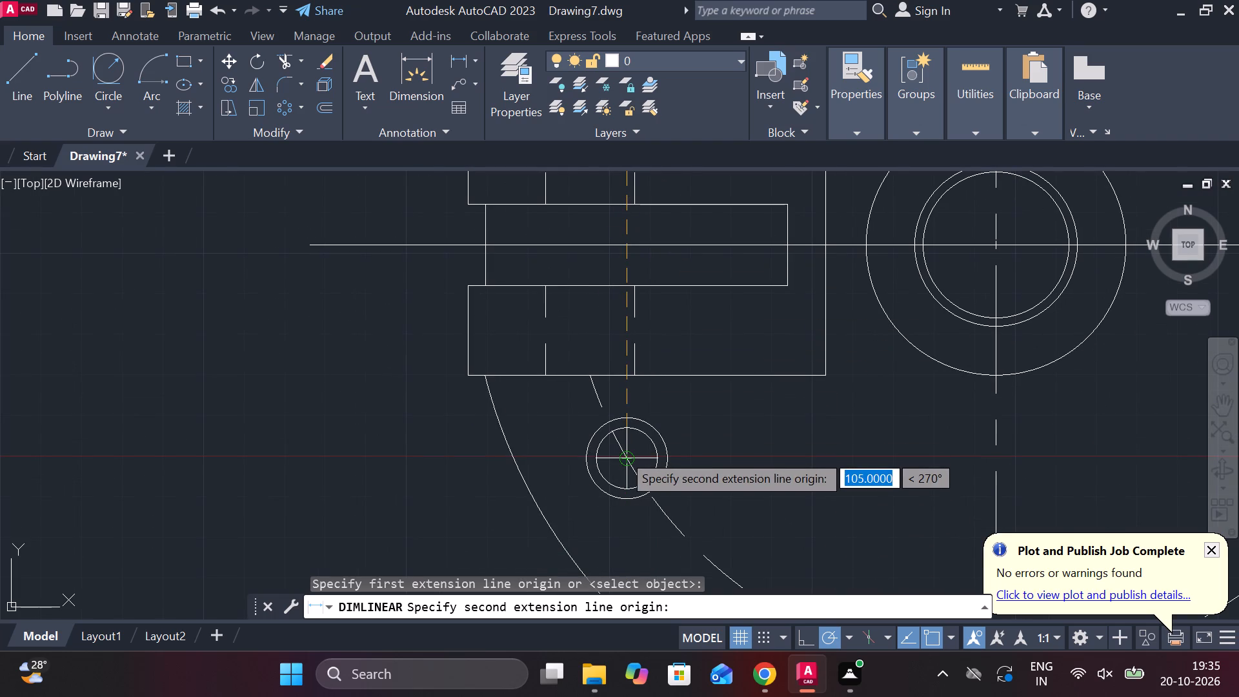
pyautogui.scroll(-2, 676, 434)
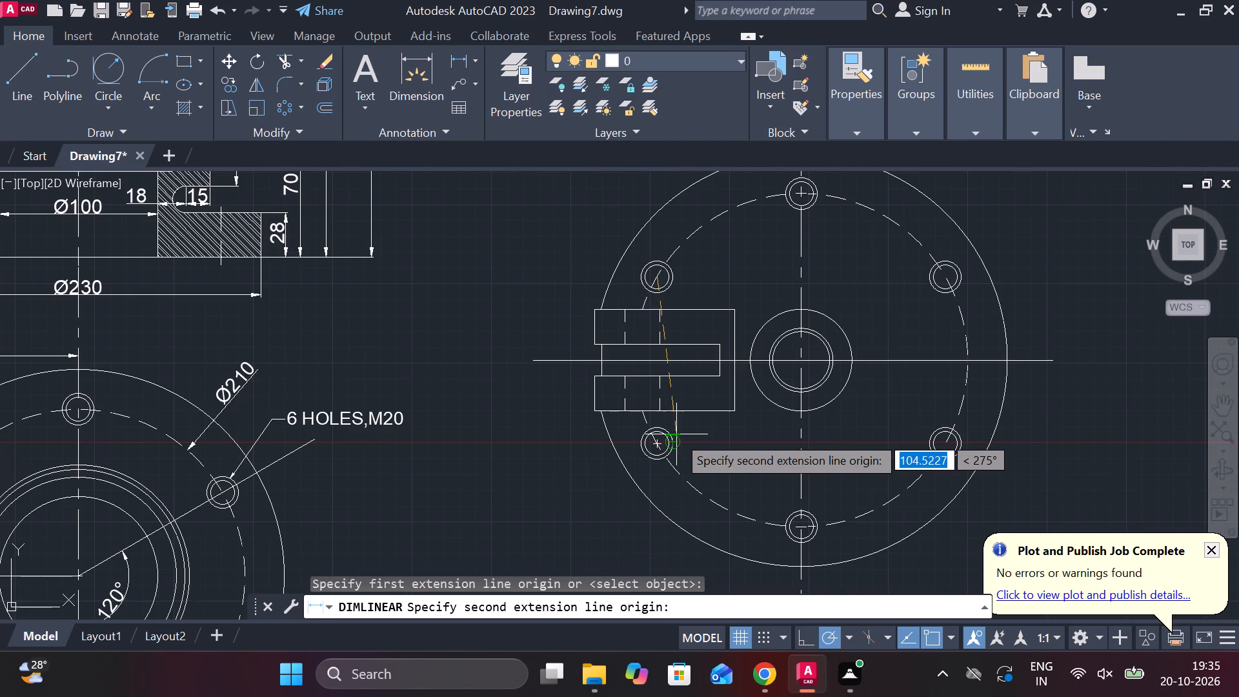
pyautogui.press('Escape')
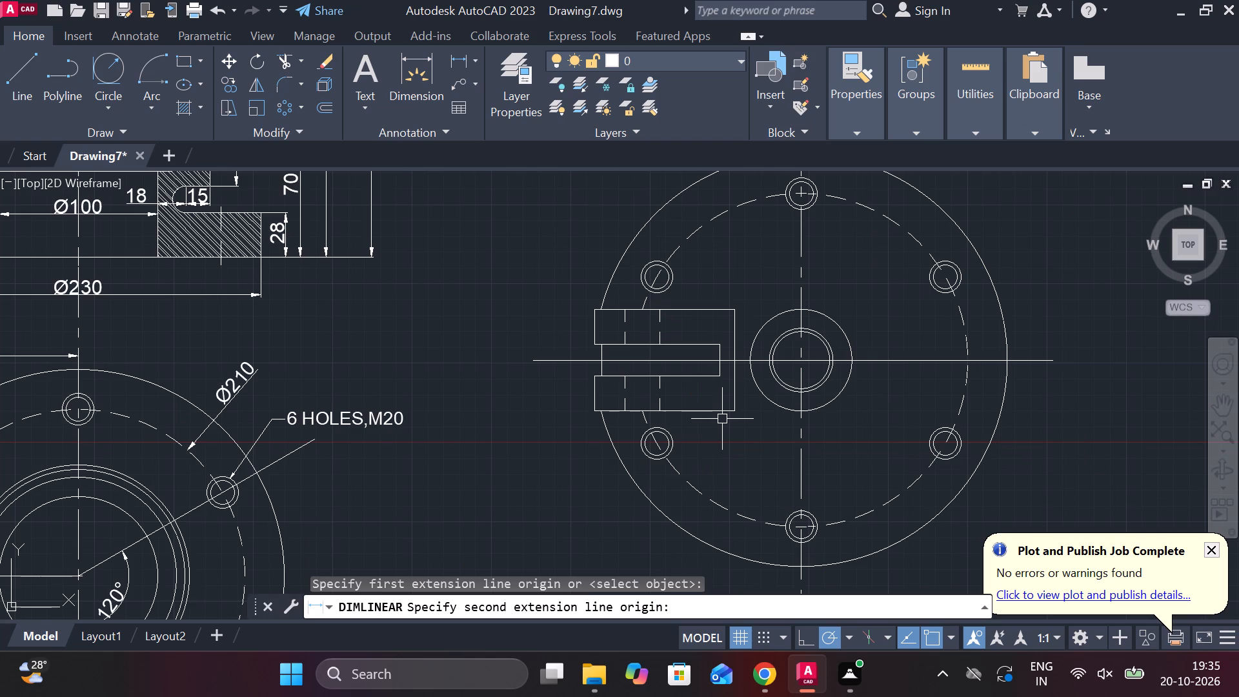
# Set the linetype of the plan view's horizontal centre line to CENTER.
pyautogui.scroll(-2, 834, 372)
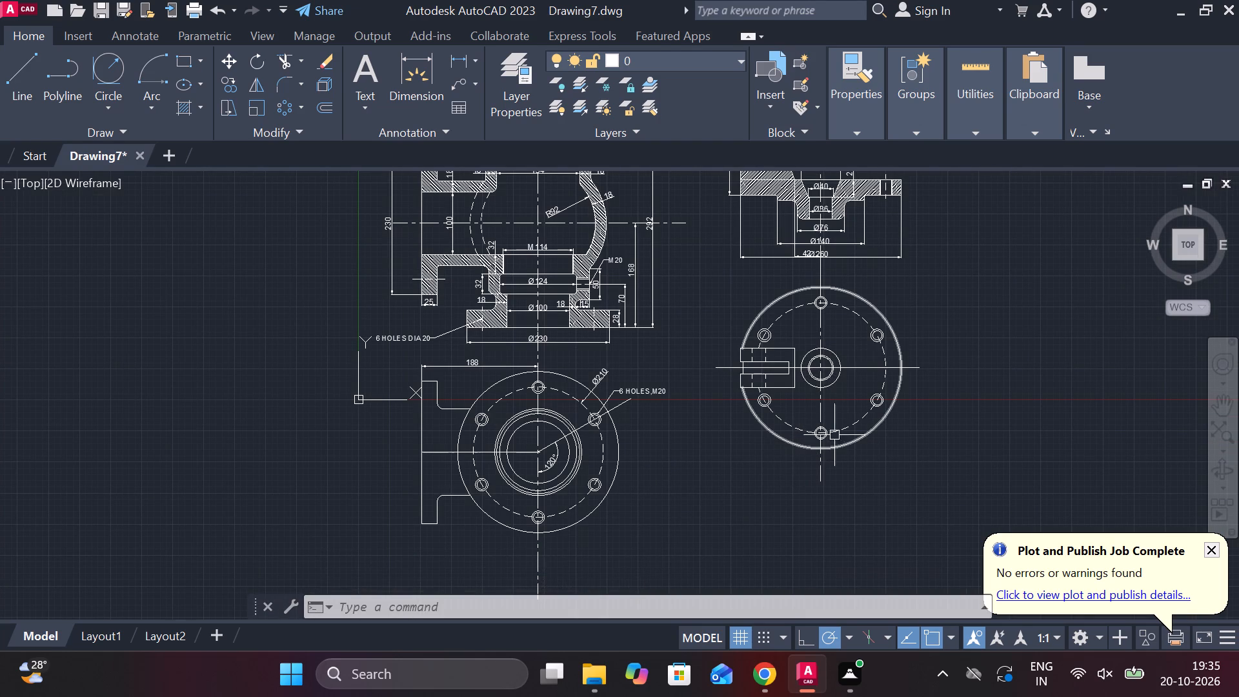
pyautogui.scroll(1, 891, 370)
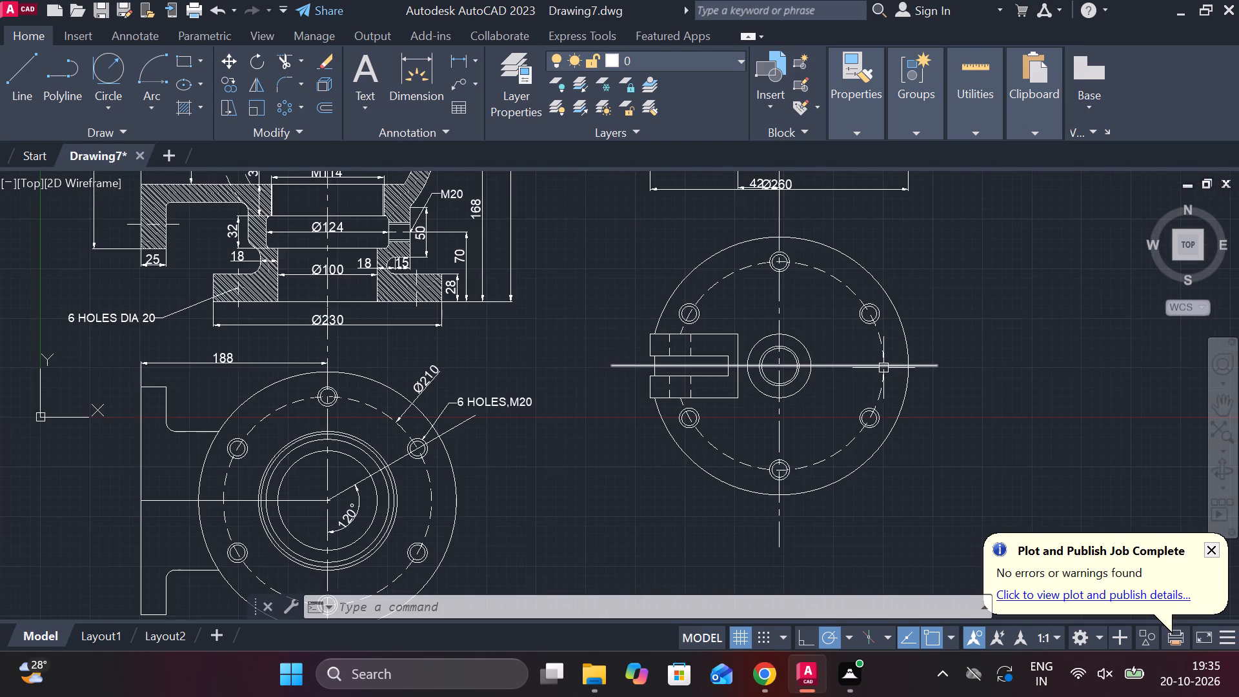
pyautogui.scroll(2, 832, 377)
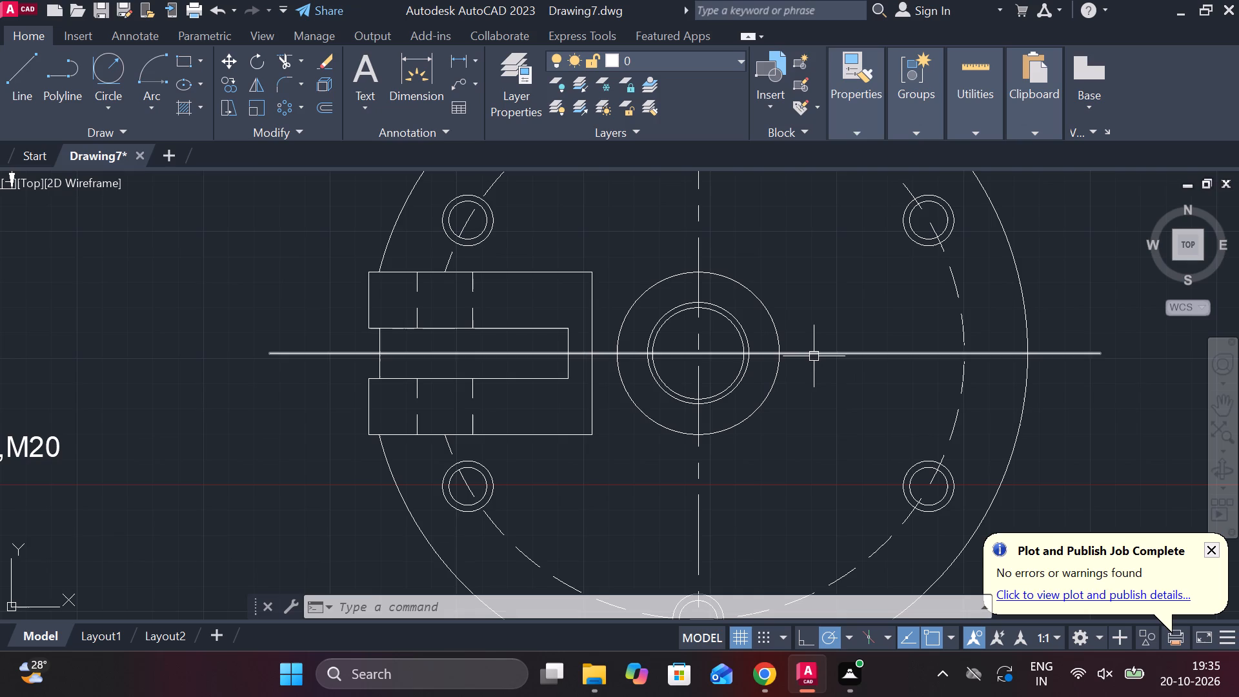
pyautogui.click(814, 356)
pyautogui.click(871, 130)
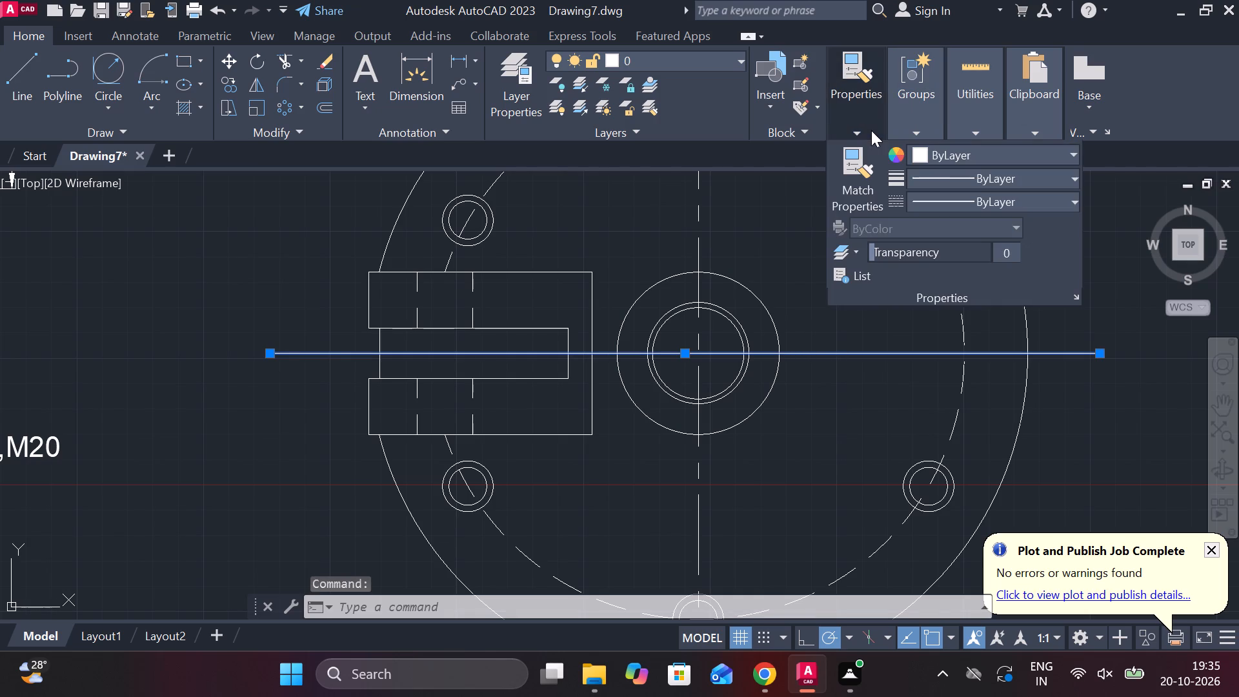
pyautogui.click(1006, 197)
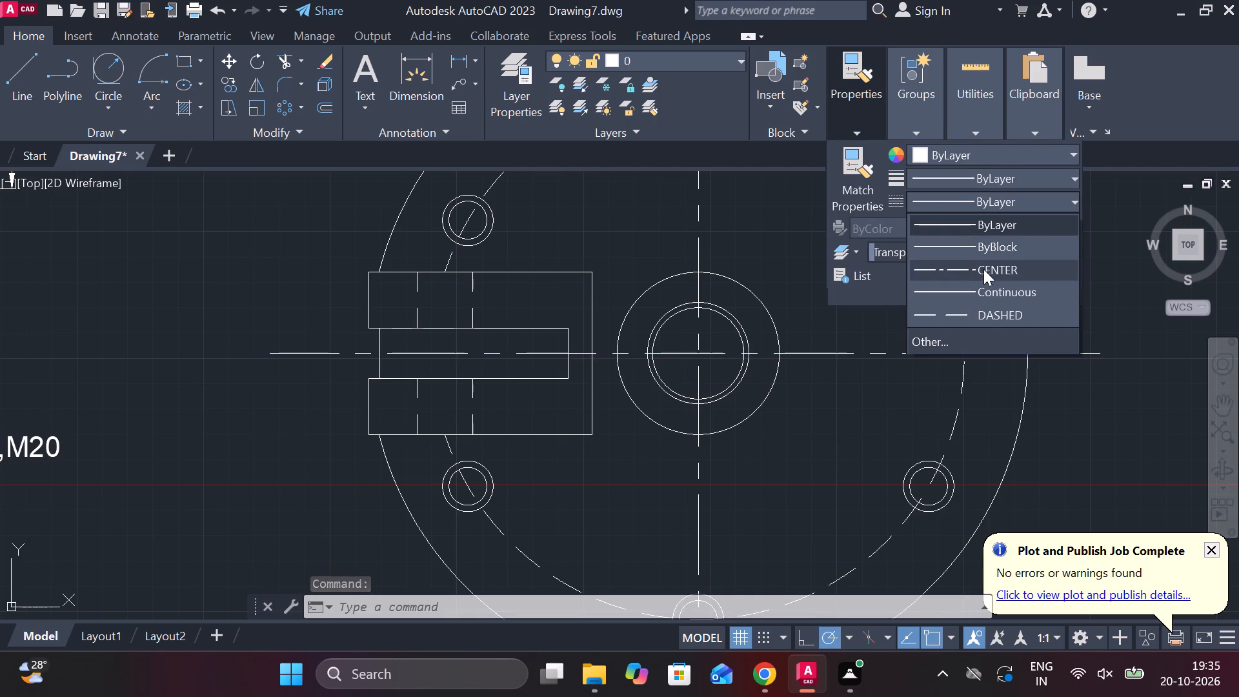
pyautogui.click(983, 269)
pyautogui.press('Escape')
pyautogui.press('Escape')
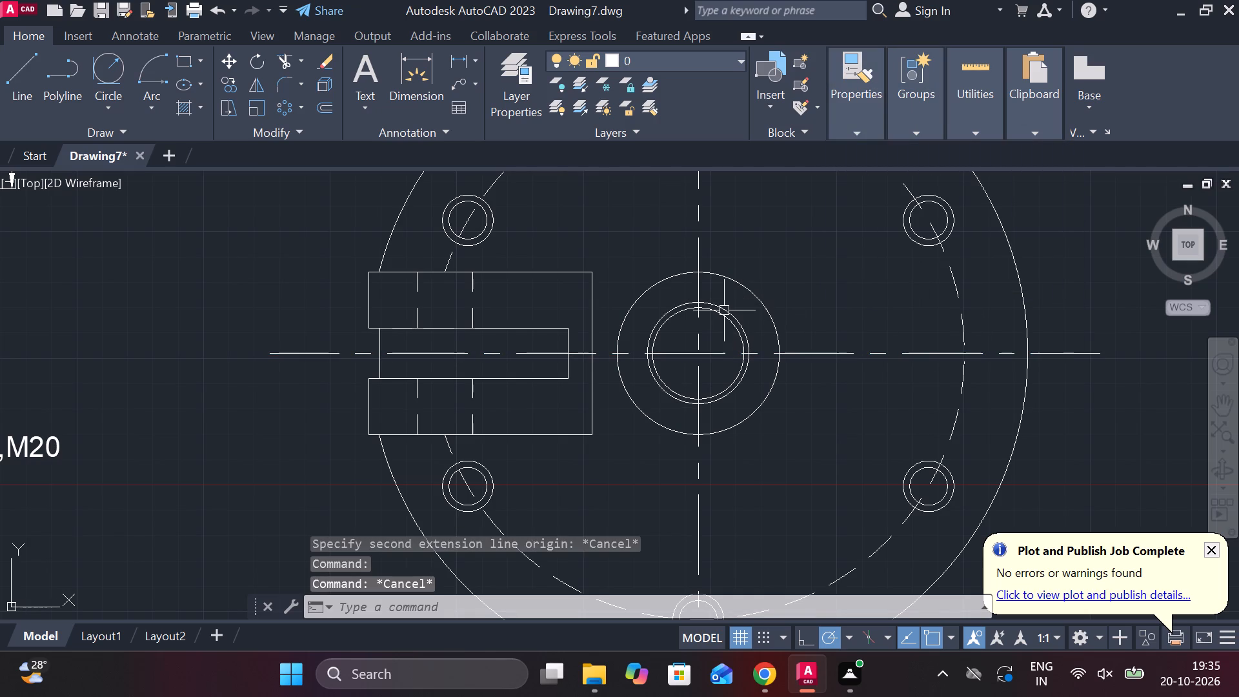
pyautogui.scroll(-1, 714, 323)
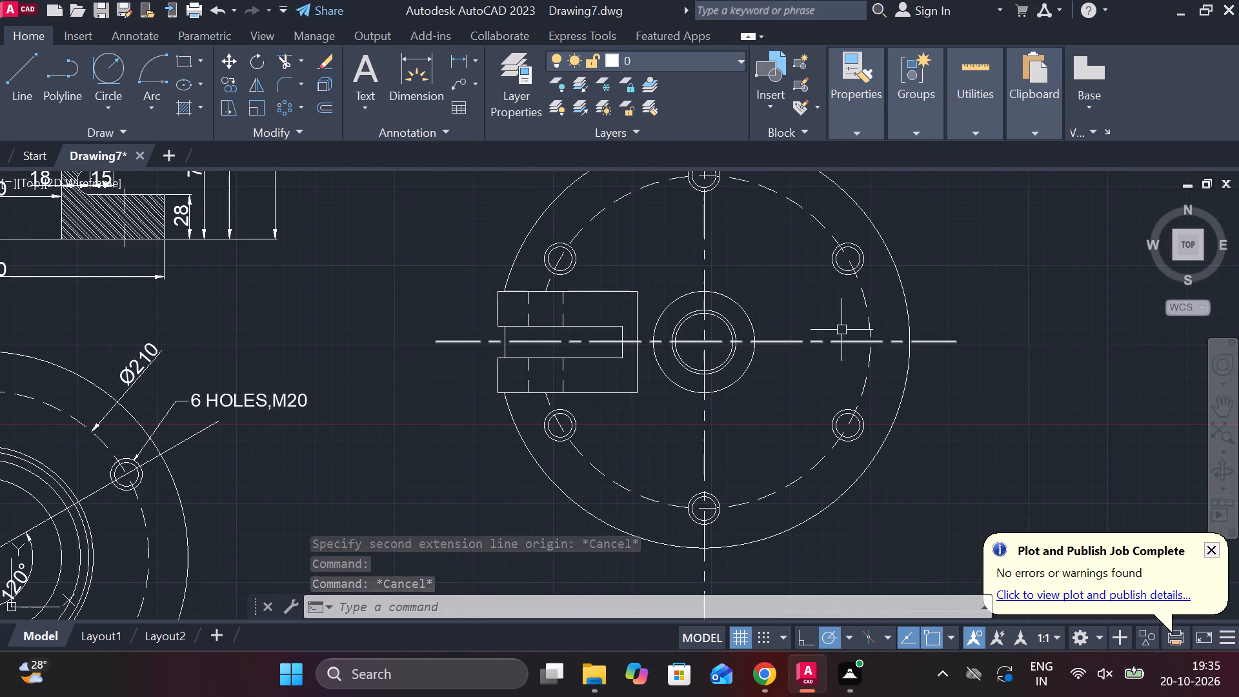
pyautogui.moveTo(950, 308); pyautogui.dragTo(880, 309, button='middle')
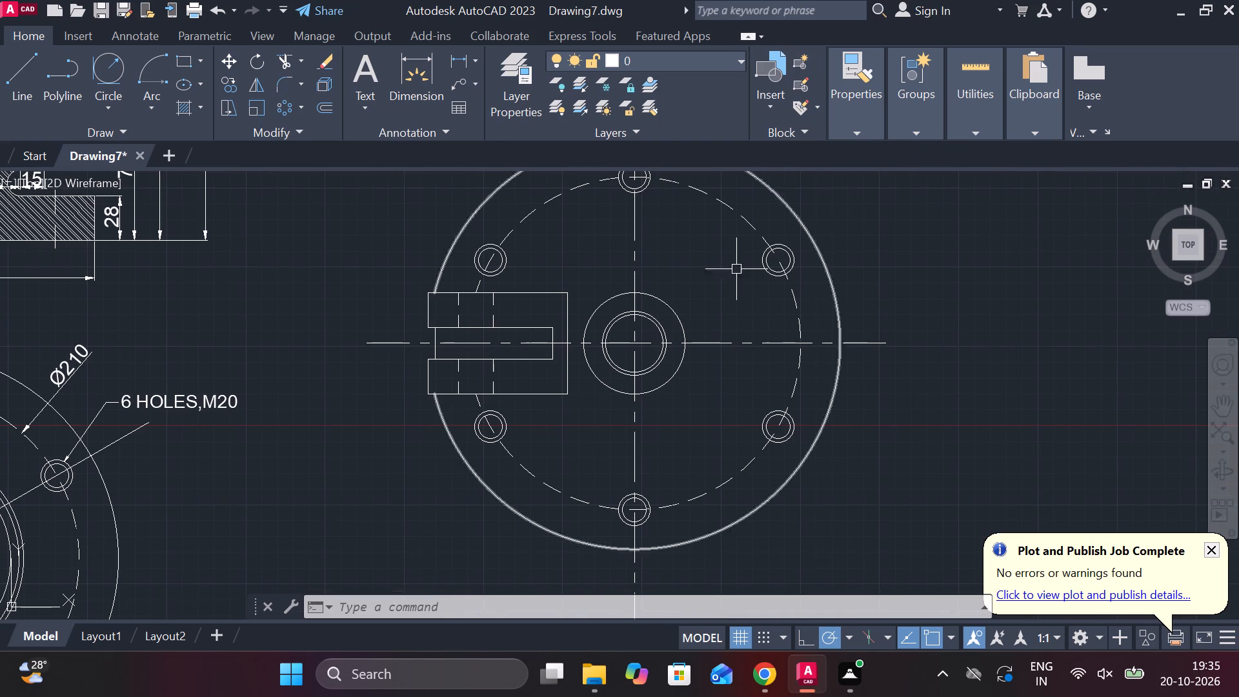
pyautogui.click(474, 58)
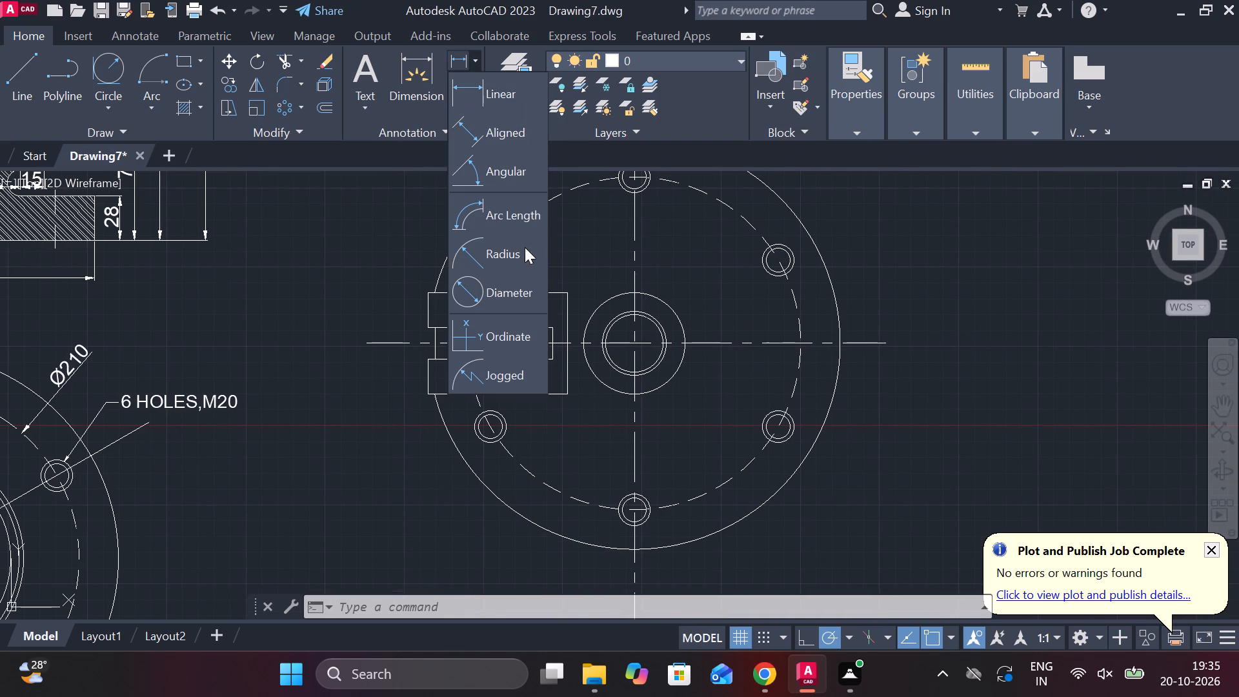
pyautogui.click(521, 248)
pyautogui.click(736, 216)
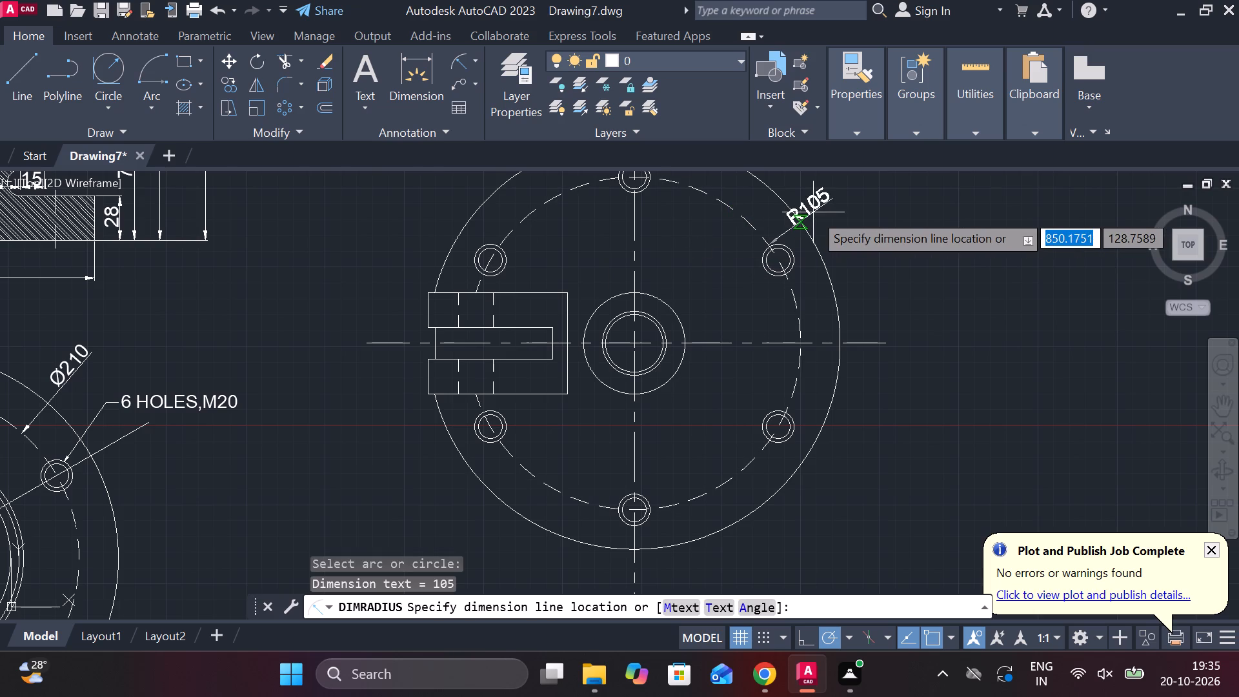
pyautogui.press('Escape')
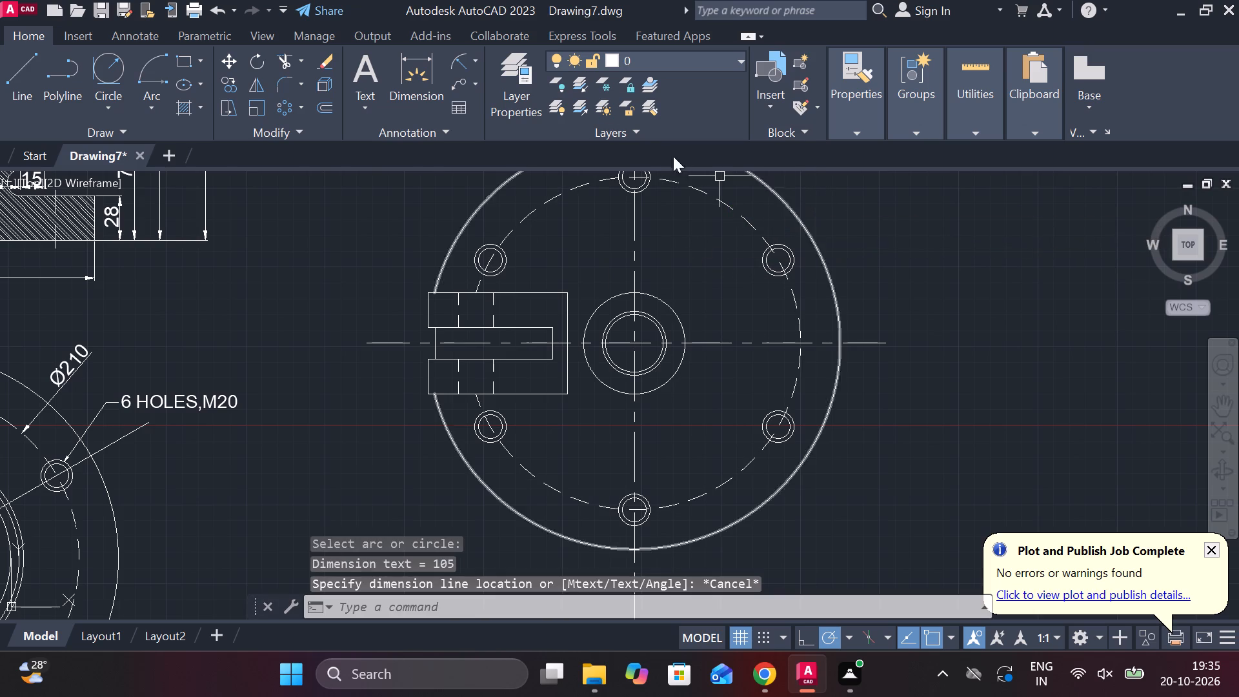
# Add a diameter dimension to the dashed bolt circle, placing its text inside the circle near the upper right bolt hole.
pyautogui.click(476, 57)
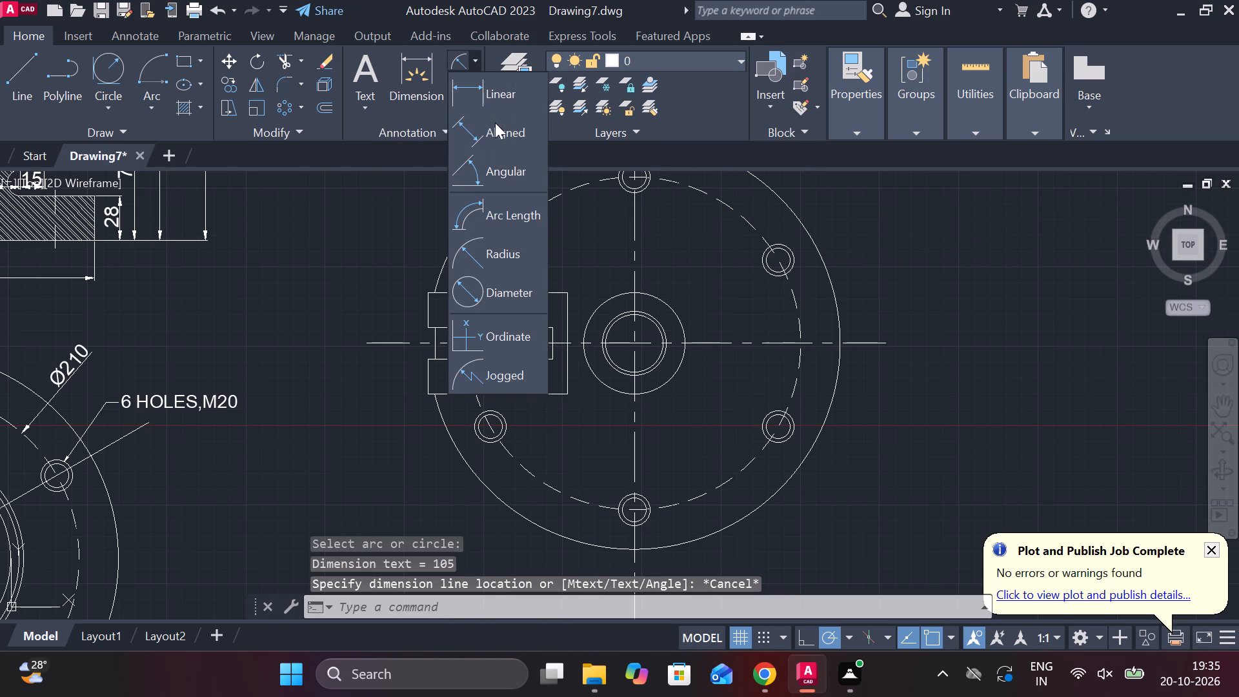
pyautogui.click(498, 291)
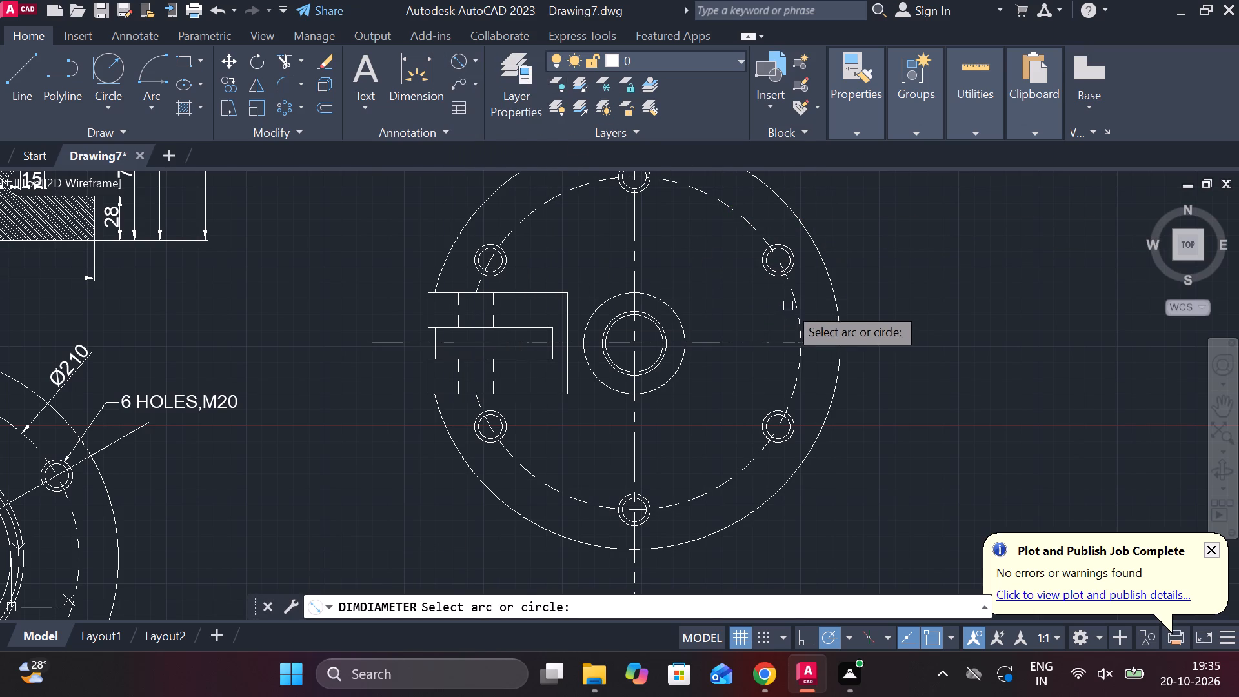
pyautogui.click(792, 301)
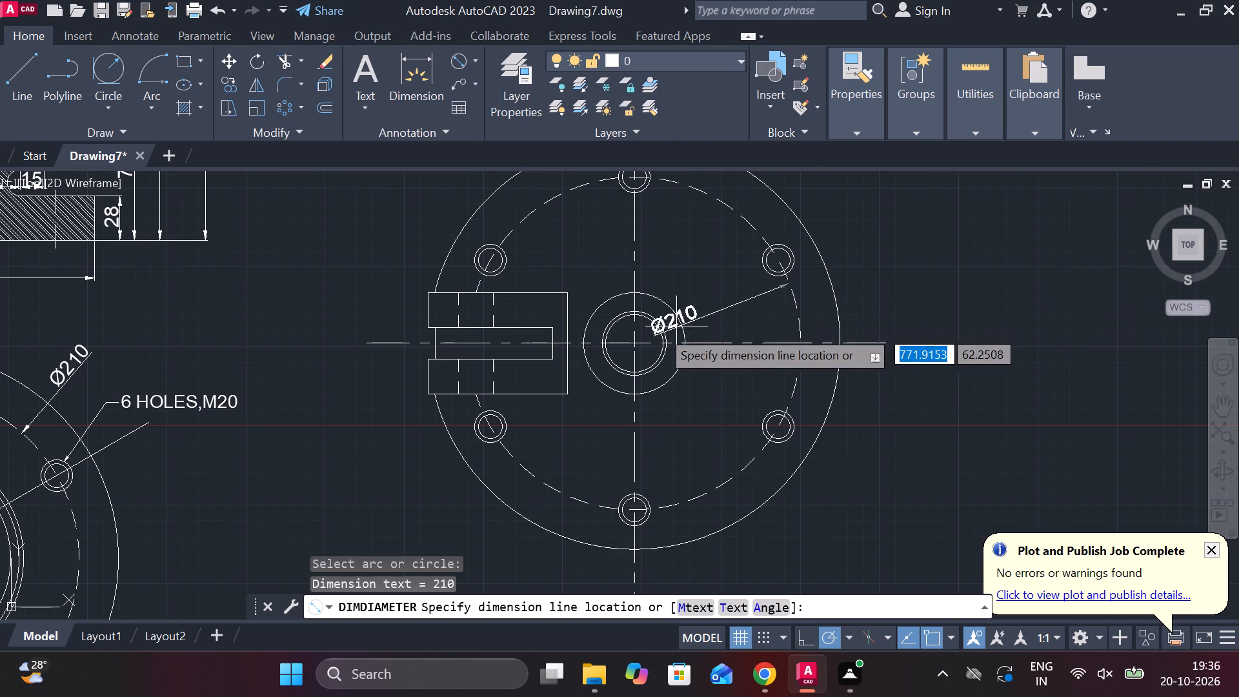
pyautogui.scroll(1, 660, 307)
pyautogui.scroll(-1, 709, 239)
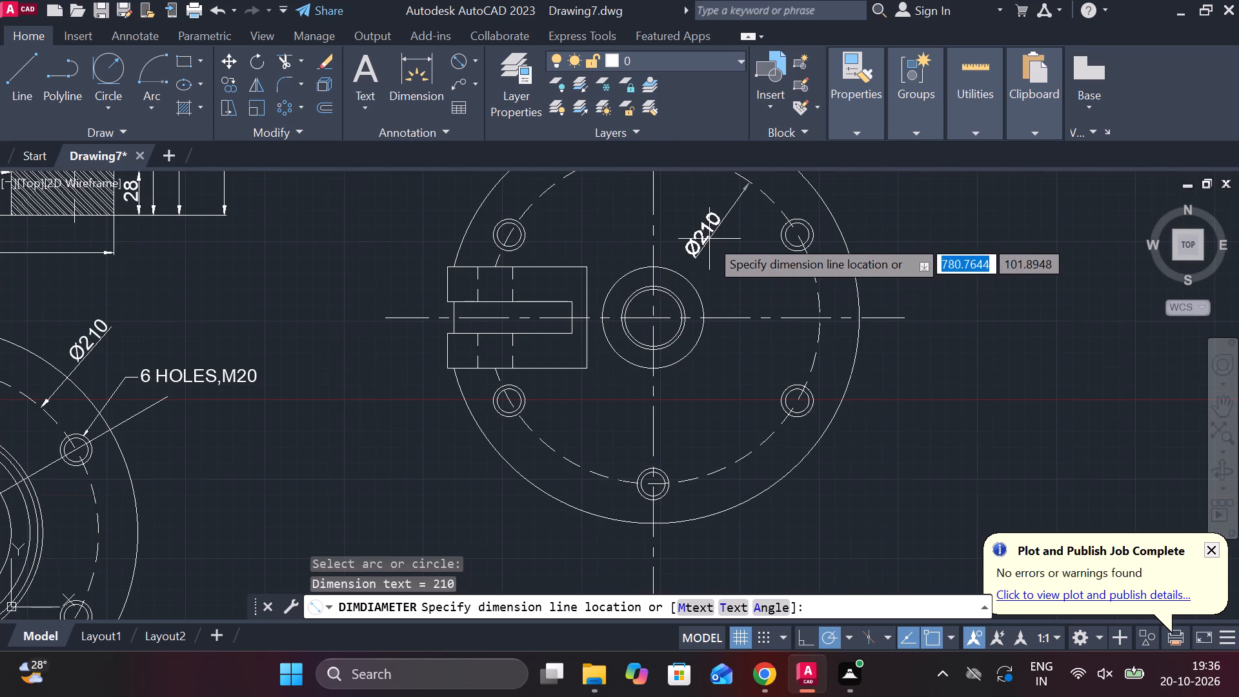
pyautogui.click(709, 237)
pyautogui.moveTo(748, 263); pyautogui.dragTo(713, 266, button='middle')
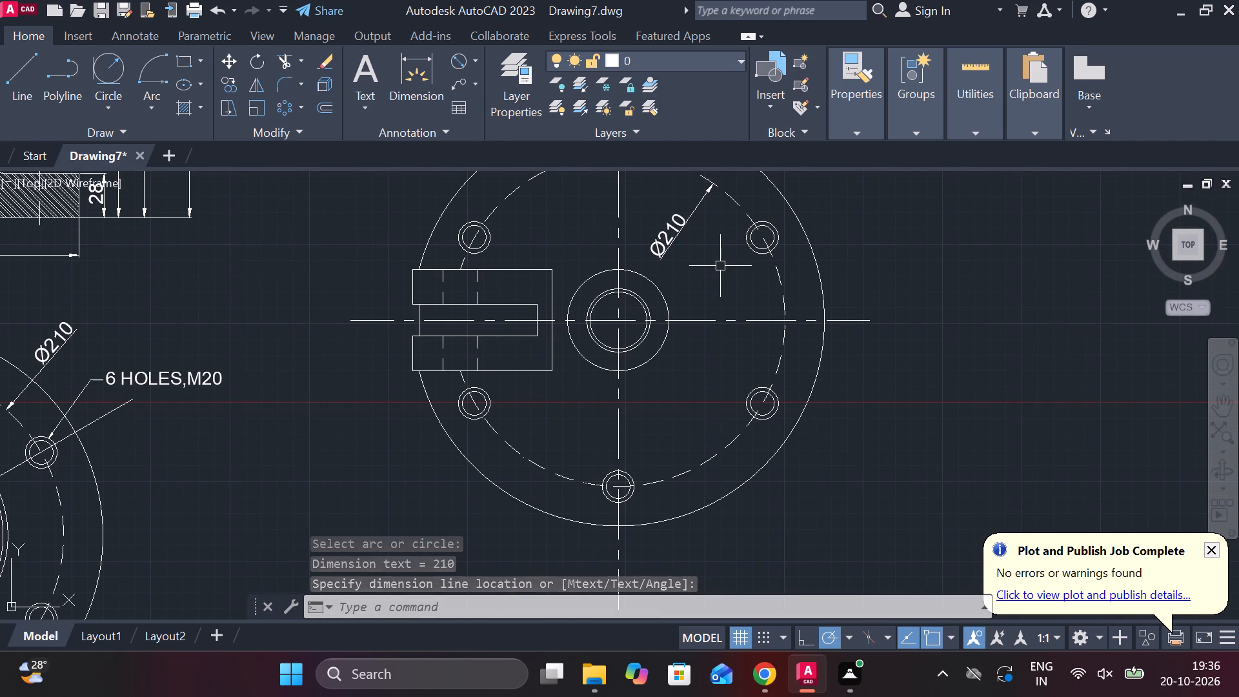
# Add a vertical linear dimension to the upper arm of the slotted lug in the plan view, placed just outside its left edge.
pyautogui.scroll(-1, 534, 318)
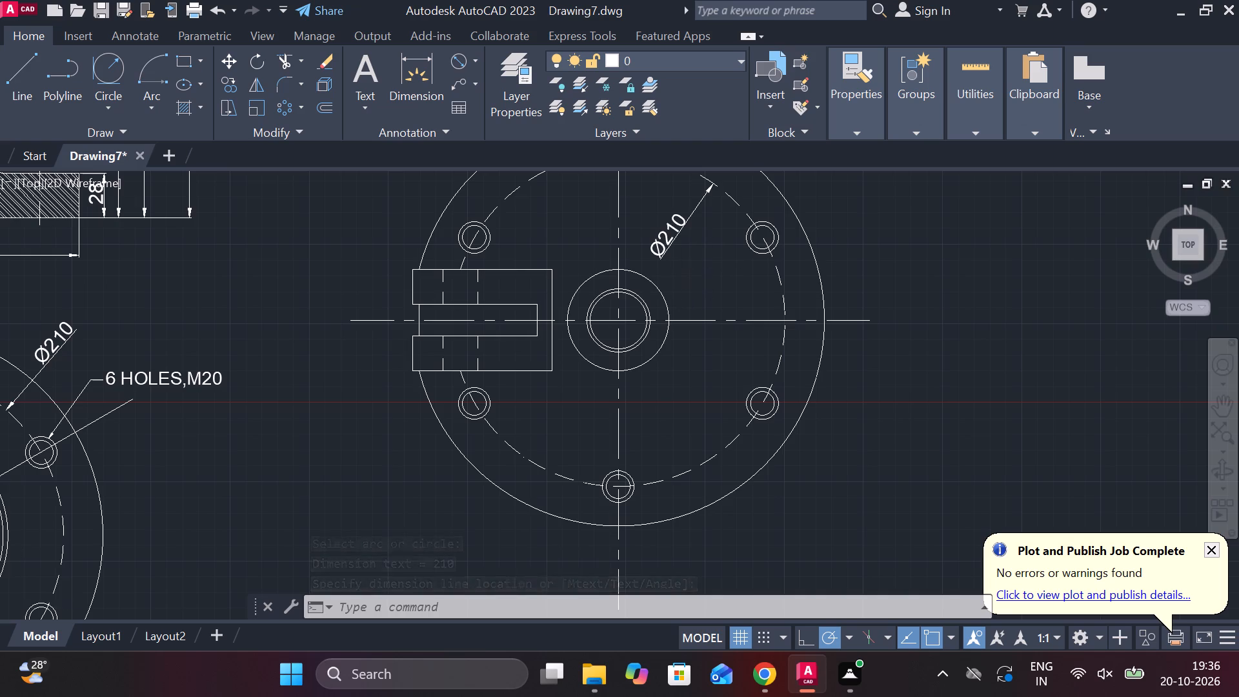
pyautogui.scroll(-1, 534, 318)
pyautogui.scroll(2, 463, 331)
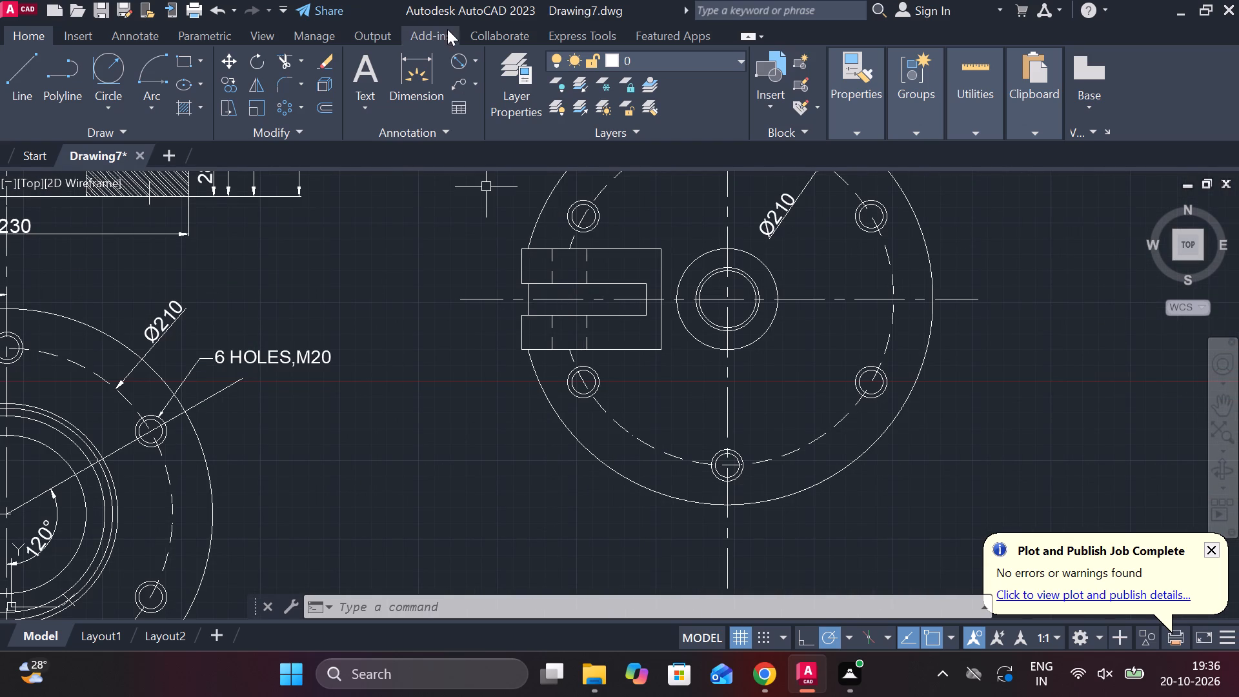
pyautogui.click(475, 56)
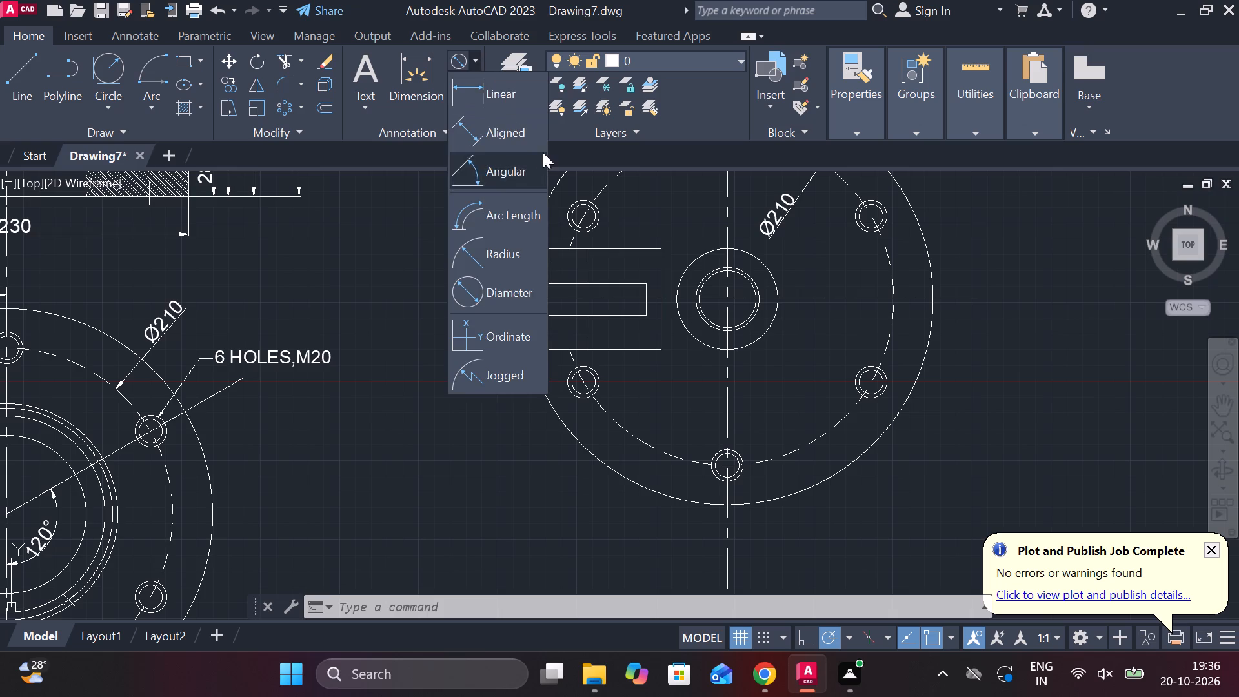
pyautogui.click(487, 90)
pyautogui.scroll(2, 515, 228)
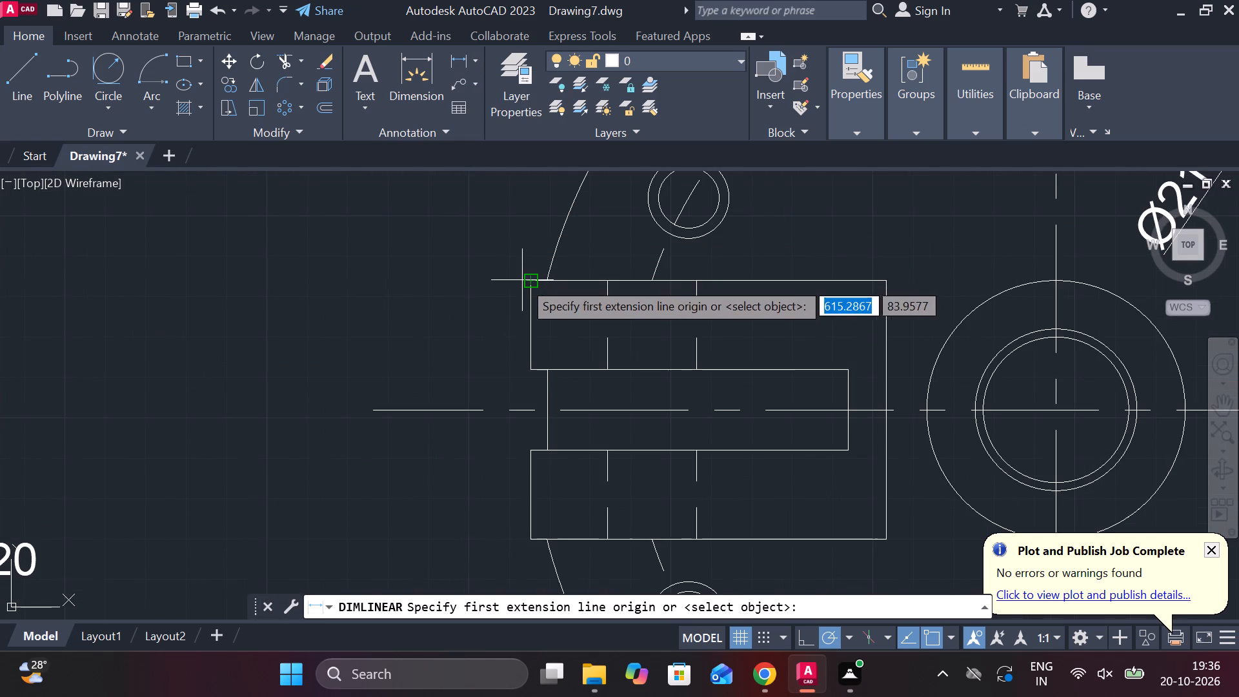
pyautogui.click(522, 280)
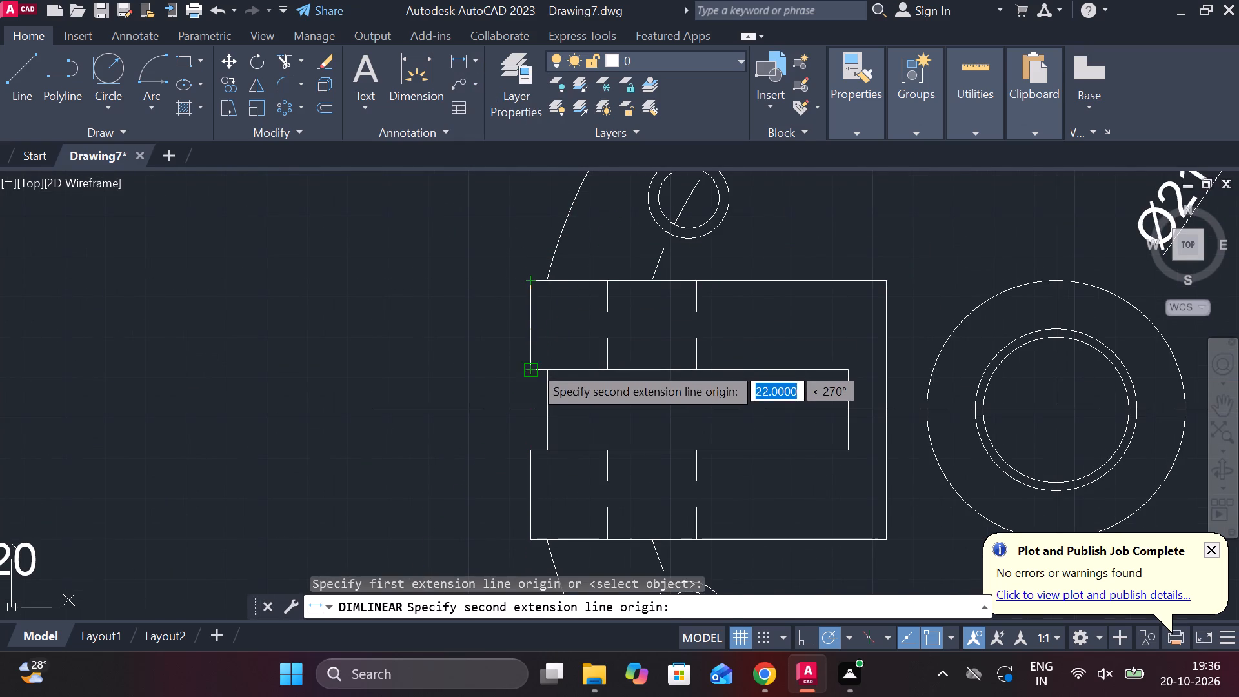
pyautogui.click(532, 365)
pyautogui.click(500, 327)
# Add a vertical linear dimension to the lower arm of the slotted lug, roughly aligned beneath the upper arm's dimension.
pyautogui.moveTo(497, 331); pyautogui.dragTo(492, 176, button='middle')
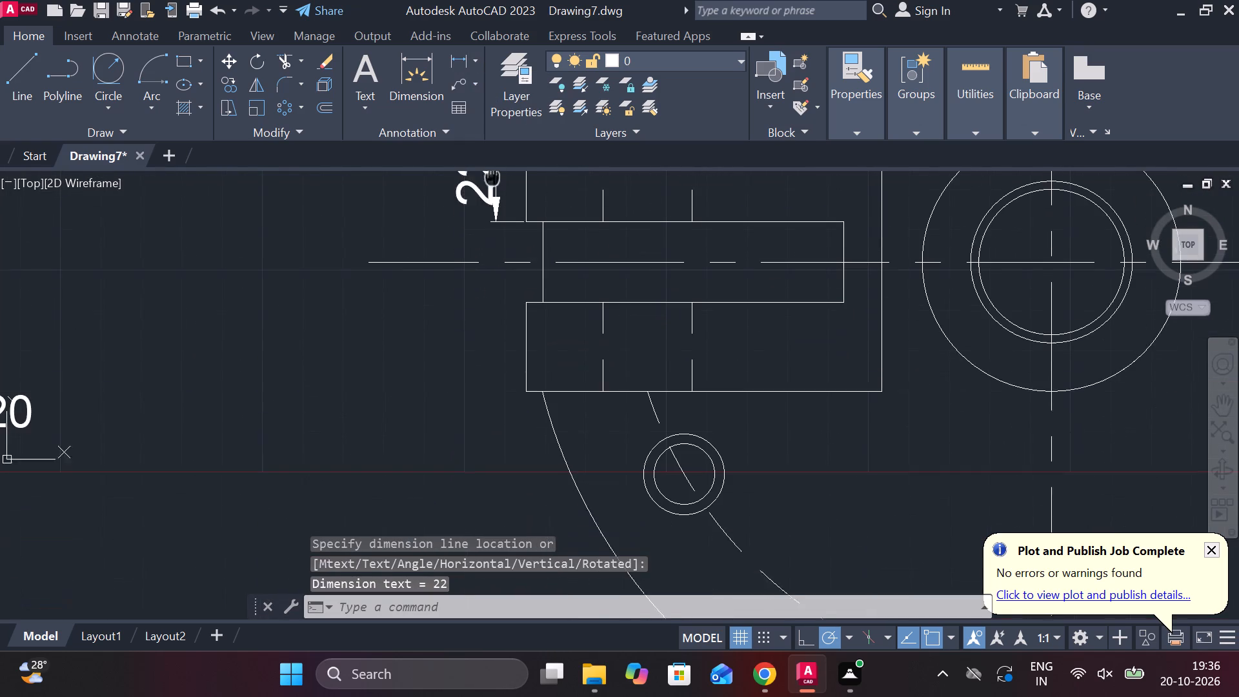
pyautogui.press('space')
pyautogui.click(528, 290)
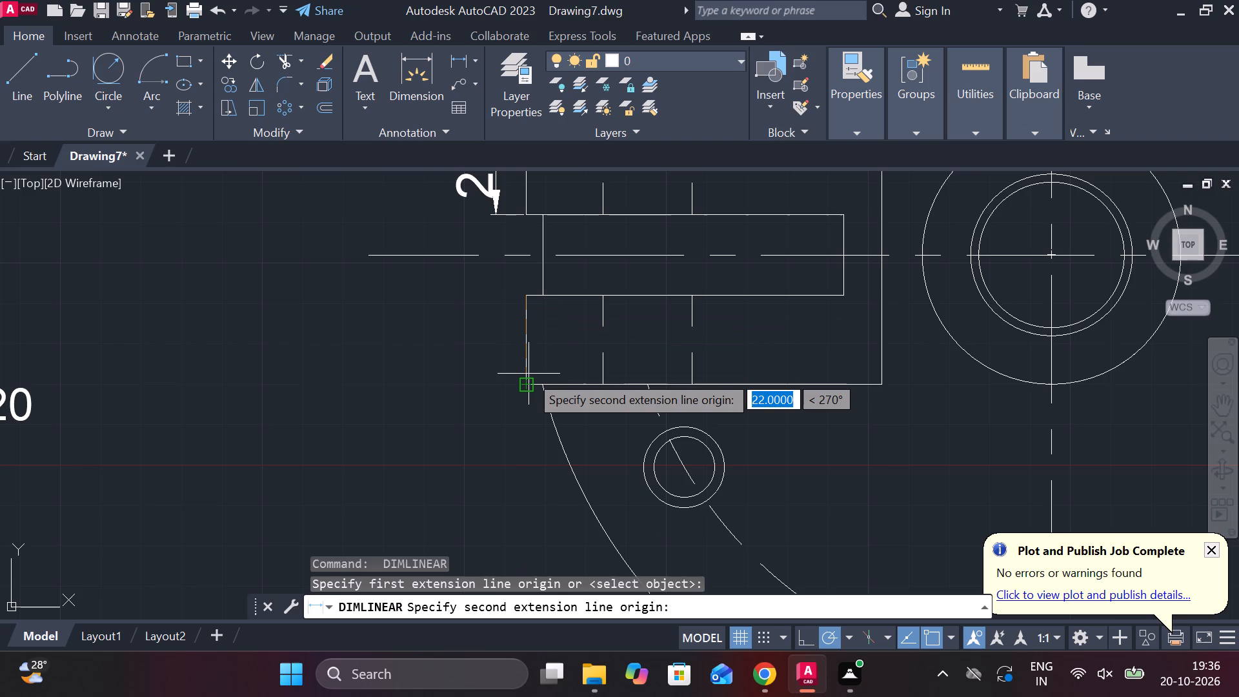
pyautogui.click(529, 383)
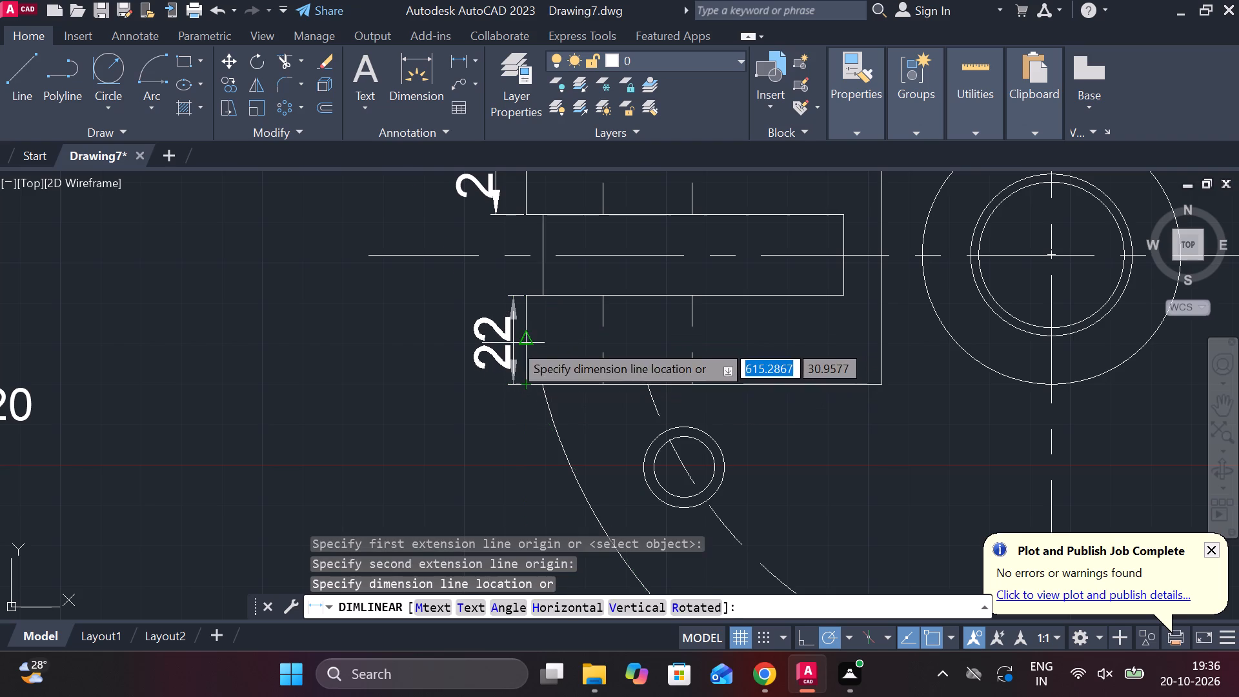
pyautogui.click(513, 343)
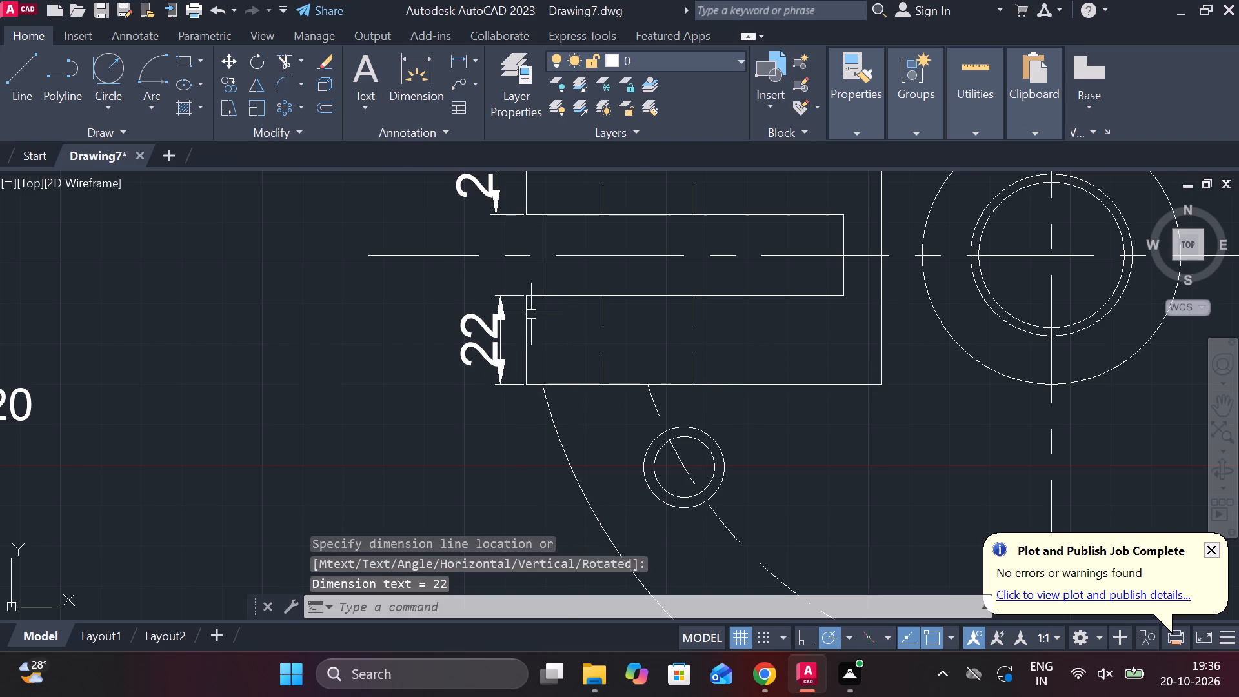
# Add a vertical linear dimension across the slotted lug's full width, placed outside the two arm dimensions.
pyautogui.scroll(-3, 528, 223)
pyautogui.scroll(3, 529, 201)
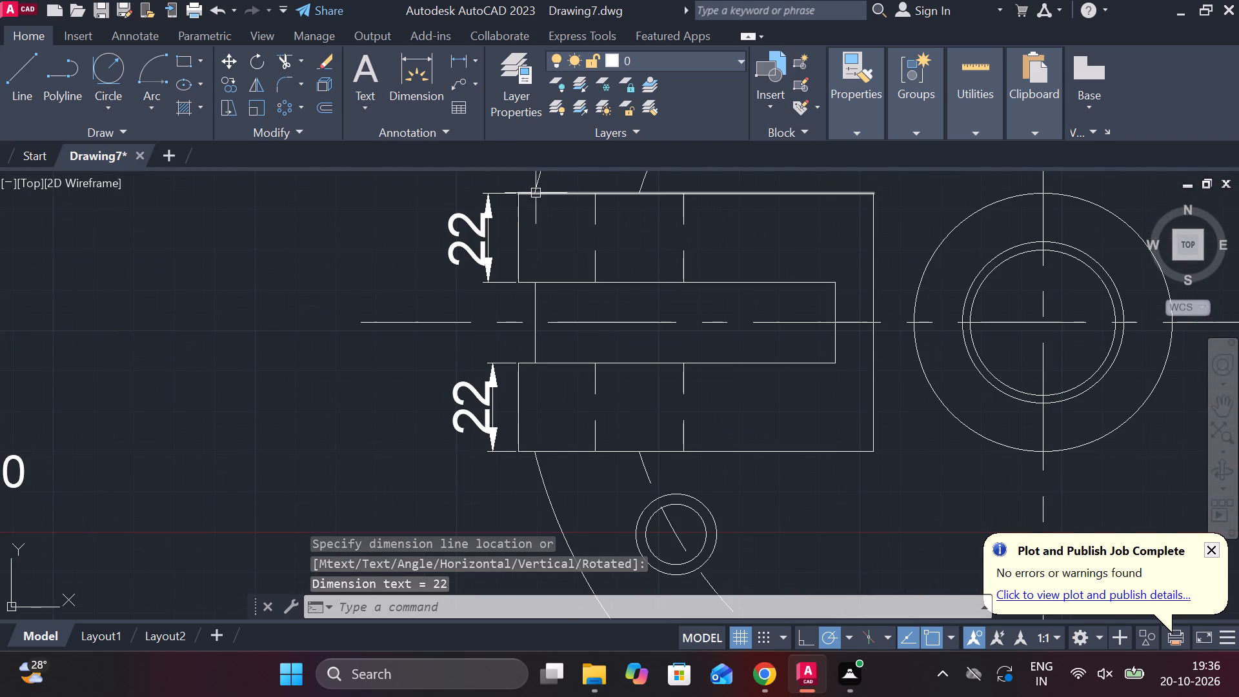
pyautogui.press('space')
pyautogui.click(521, 187)
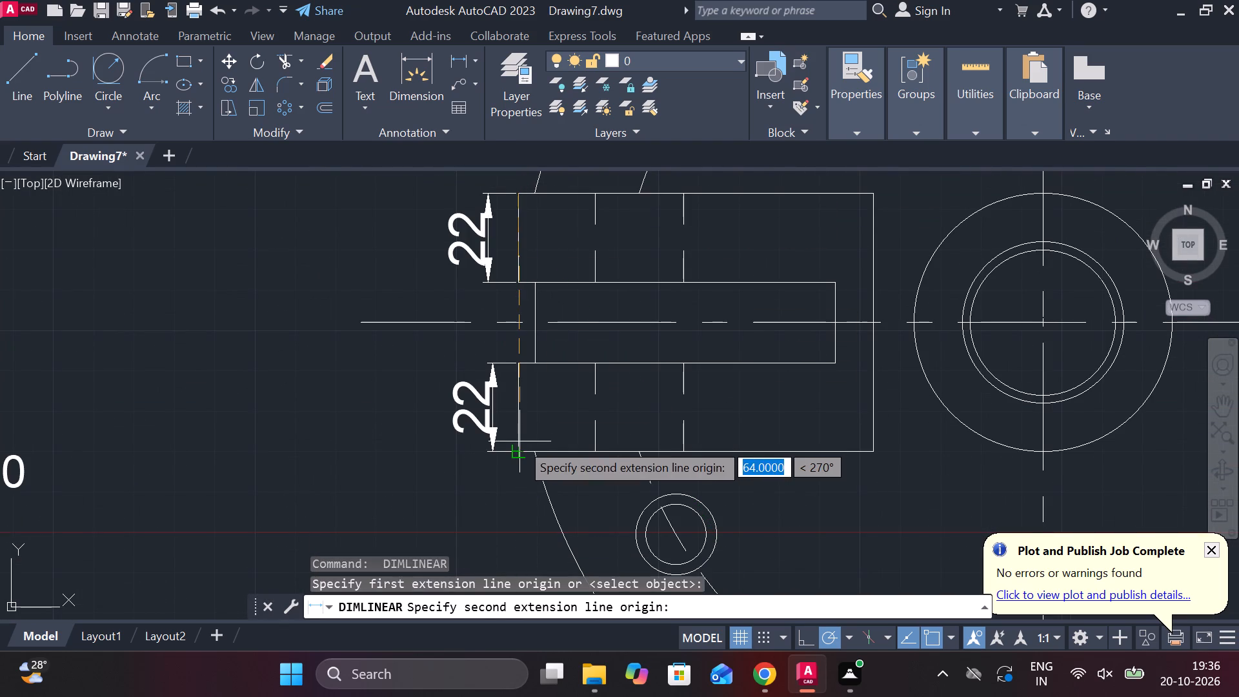
pyautogui.click(518, 450)
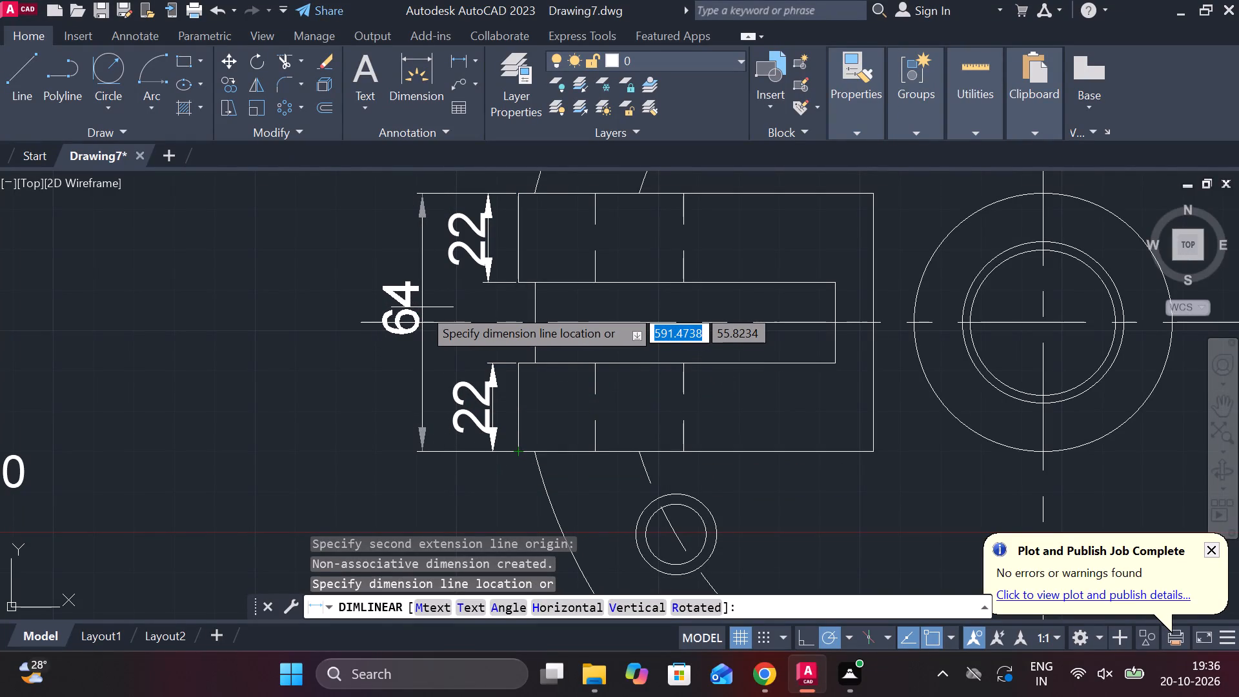
pyautogui.click(422, 316)
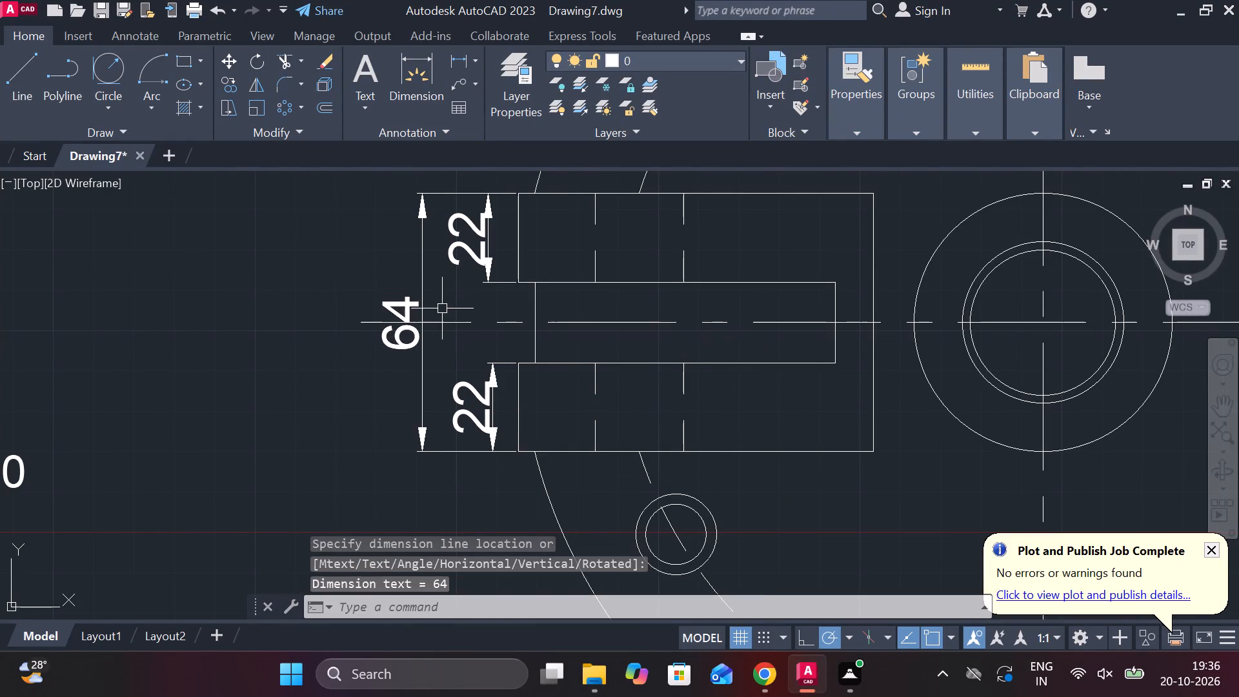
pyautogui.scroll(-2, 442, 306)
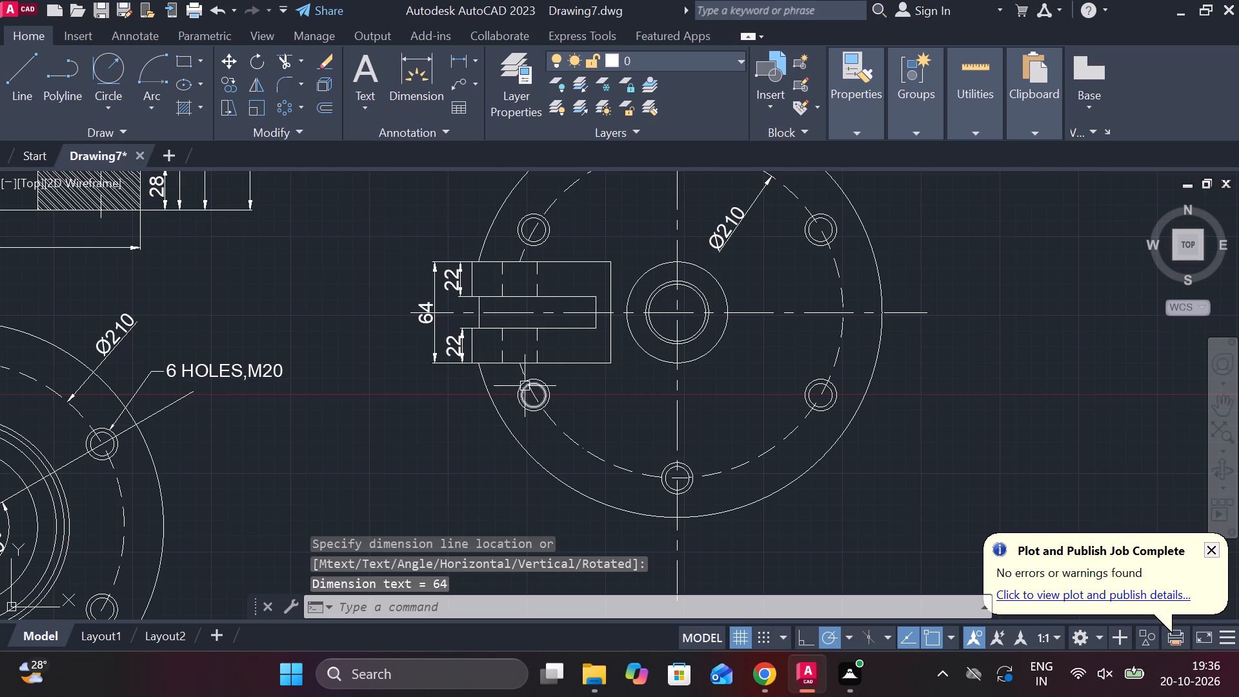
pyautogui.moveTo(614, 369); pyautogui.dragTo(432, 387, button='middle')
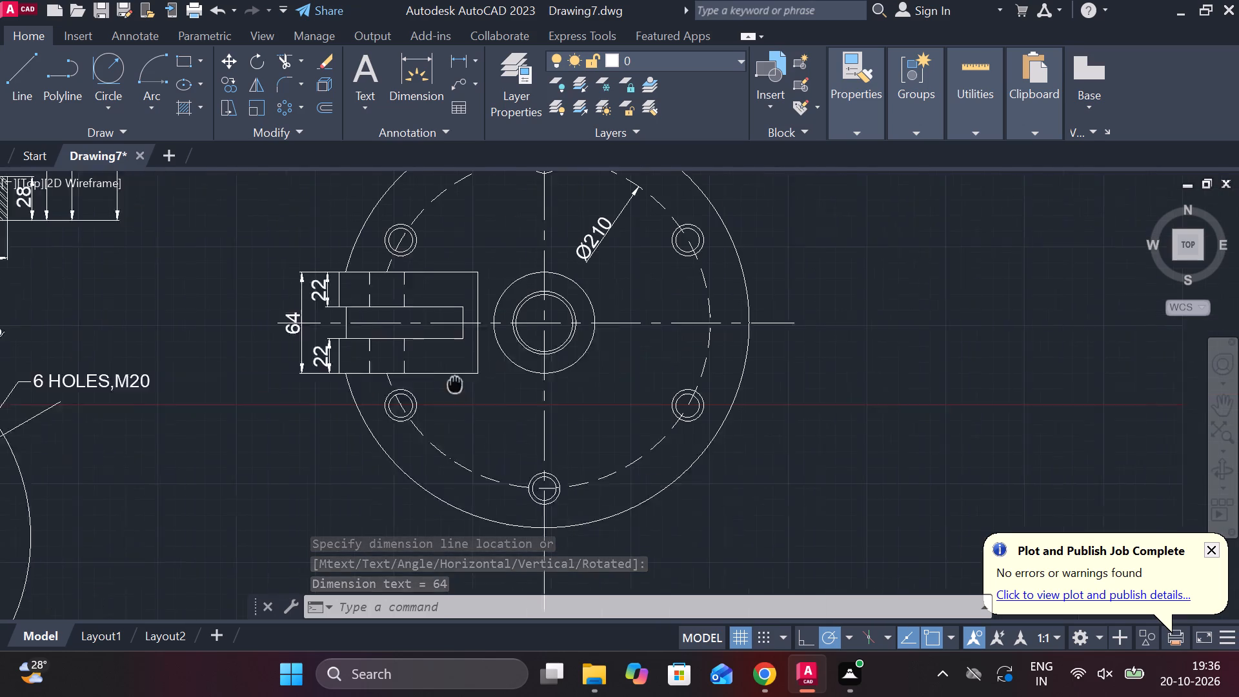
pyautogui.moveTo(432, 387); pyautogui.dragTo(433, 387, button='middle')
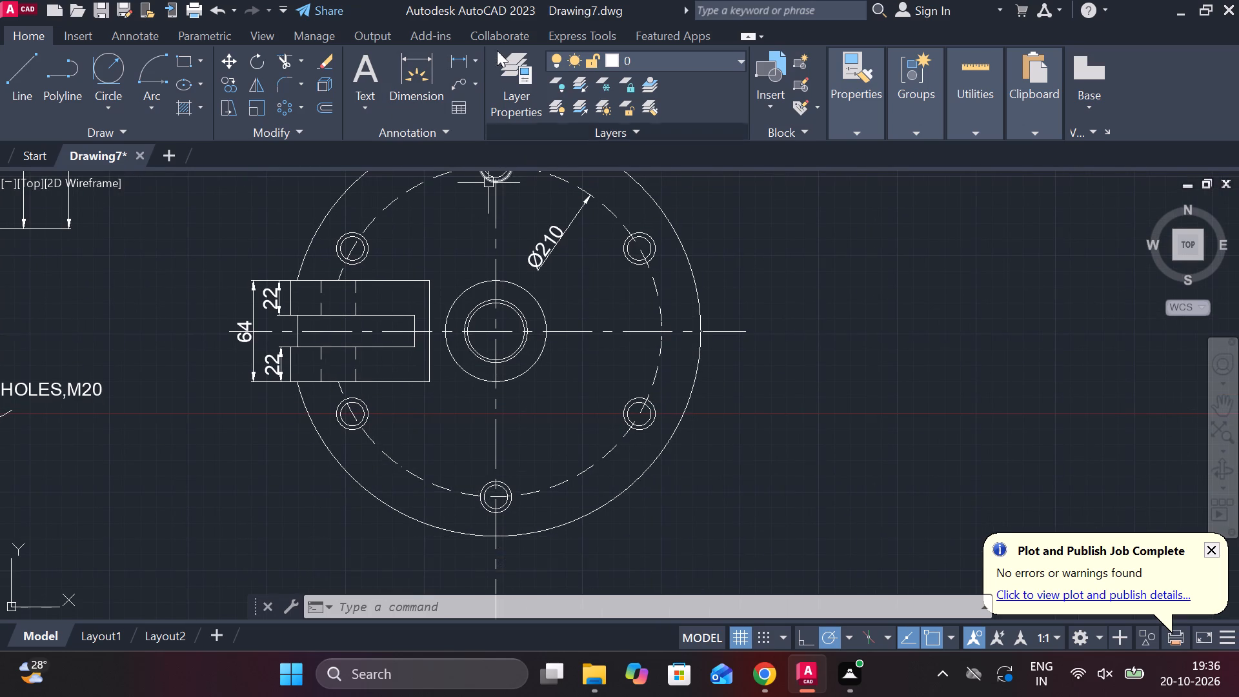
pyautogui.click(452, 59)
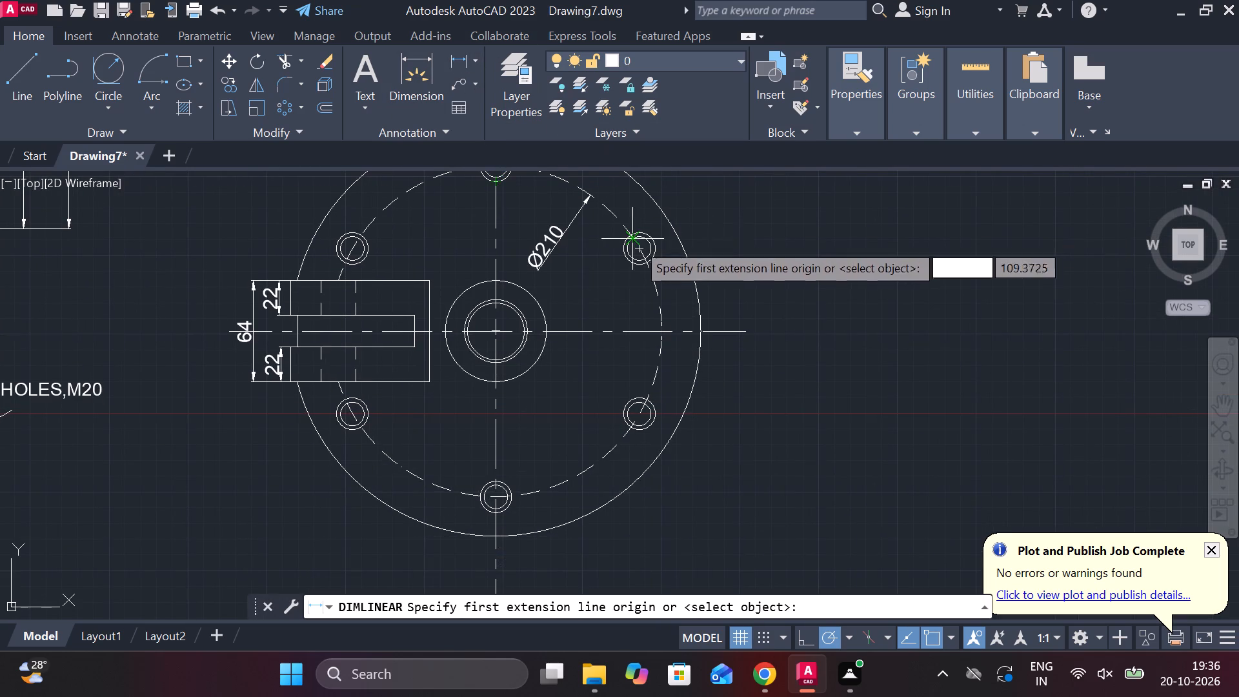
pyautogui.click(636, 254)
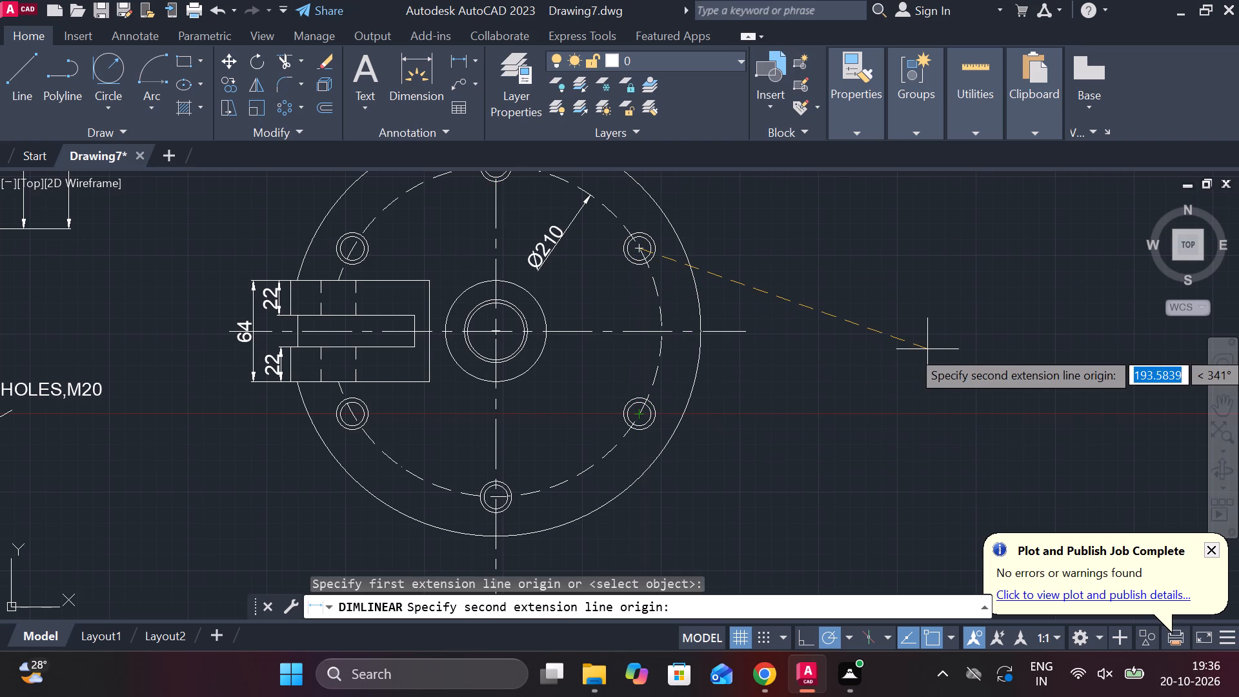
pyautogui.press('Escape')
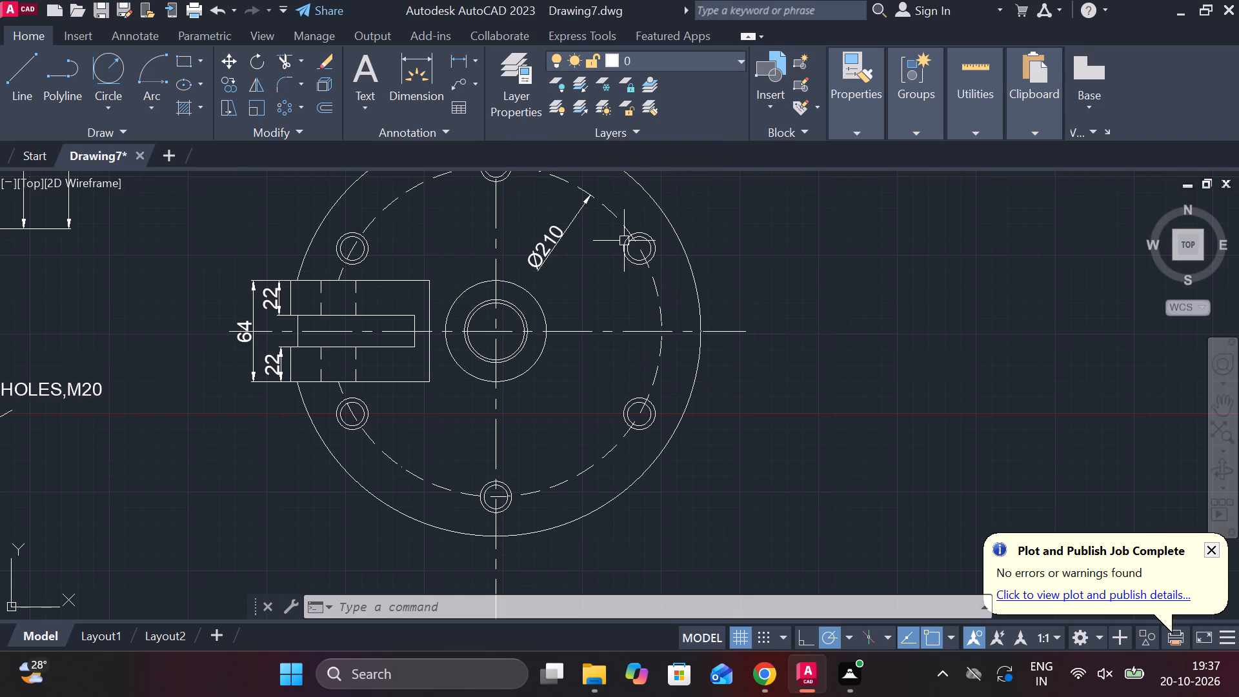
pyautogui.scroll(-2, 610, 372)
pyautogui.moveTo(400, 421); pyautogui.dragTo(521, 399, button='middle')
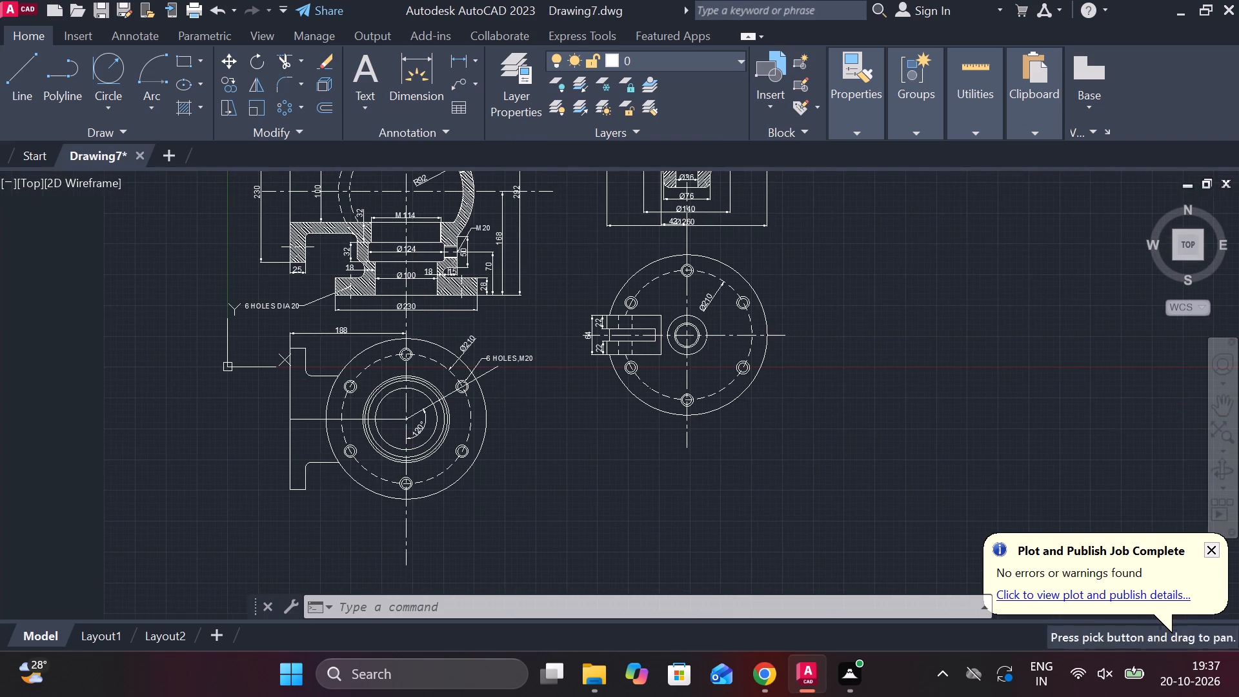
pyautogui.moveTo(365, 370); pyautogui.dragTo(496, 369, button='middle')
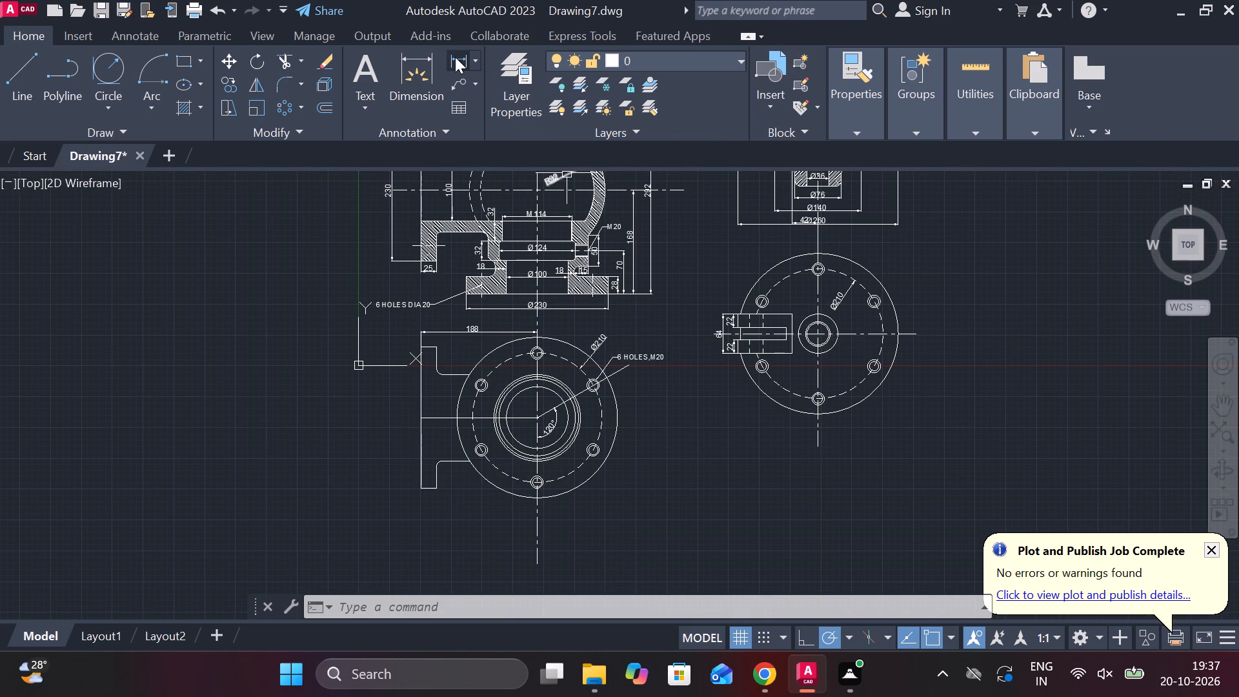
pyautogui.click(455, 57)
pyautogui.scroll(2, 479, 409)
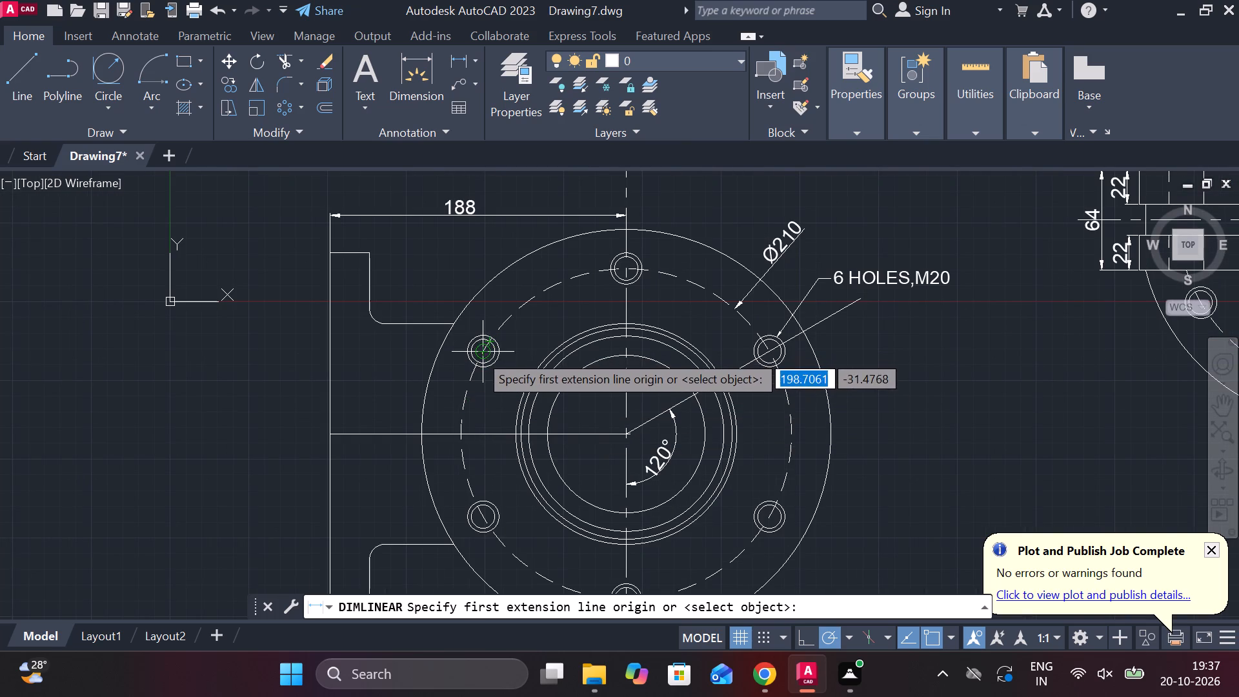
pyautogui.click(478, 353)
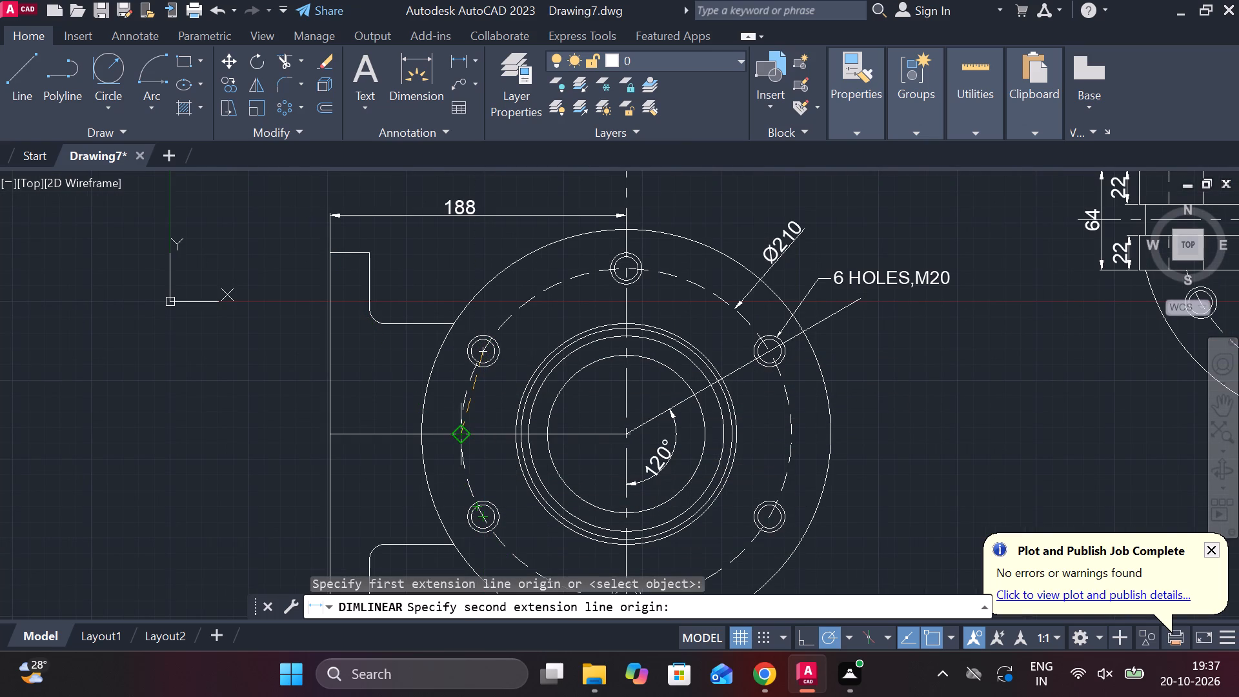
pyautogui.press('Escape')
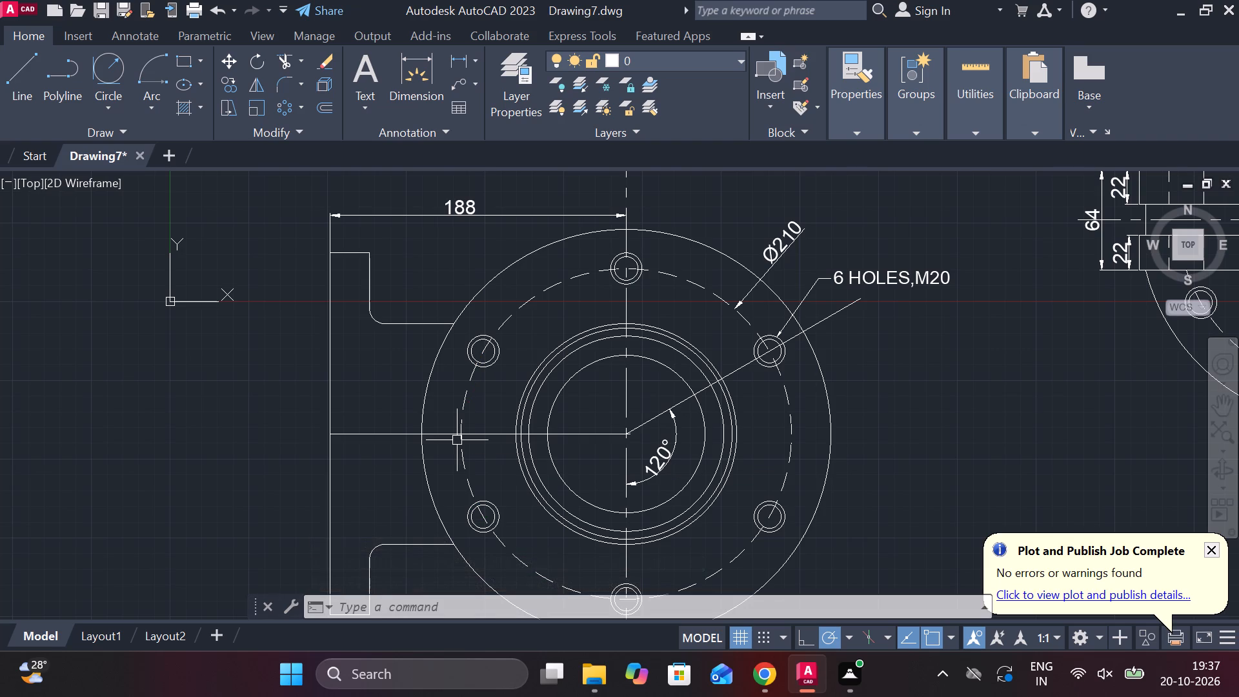
# Override the text of the slotted lug's overall width dimension with 68.
pyautogui.scroll(-1, 679, 471)
pyautogui.scroll(1, 777, 458)
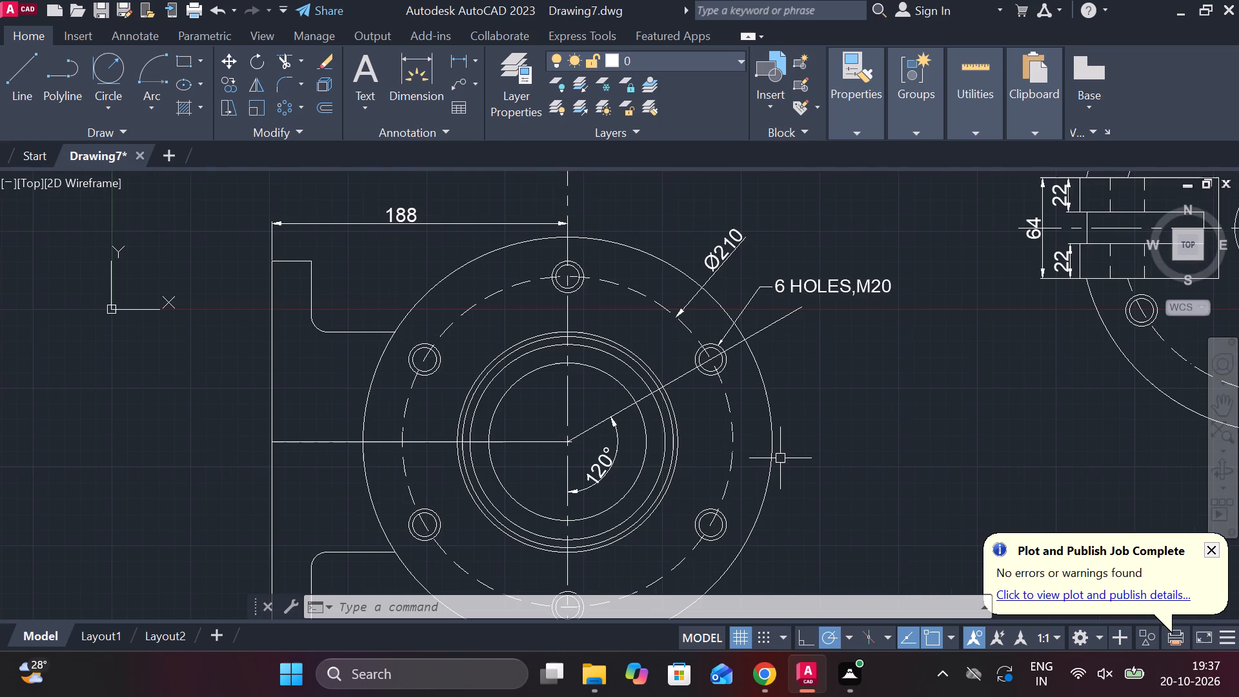
pyautogui.scroll(-1, 827, 409)
pyautogui.moveTo(851, 408); pyautogui.dragTo(516, 442, button='middle')
pyautogui.scroll(-1, 614, 405)
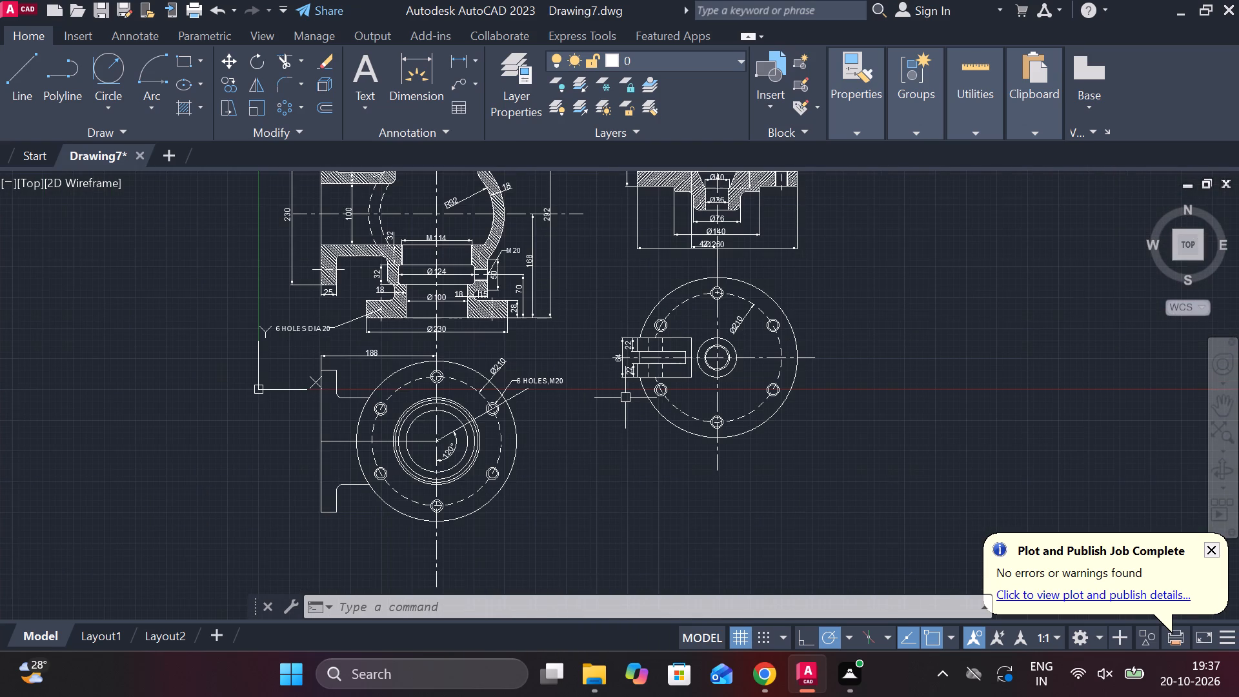
pyautogui.scroll(2, 685, 374)
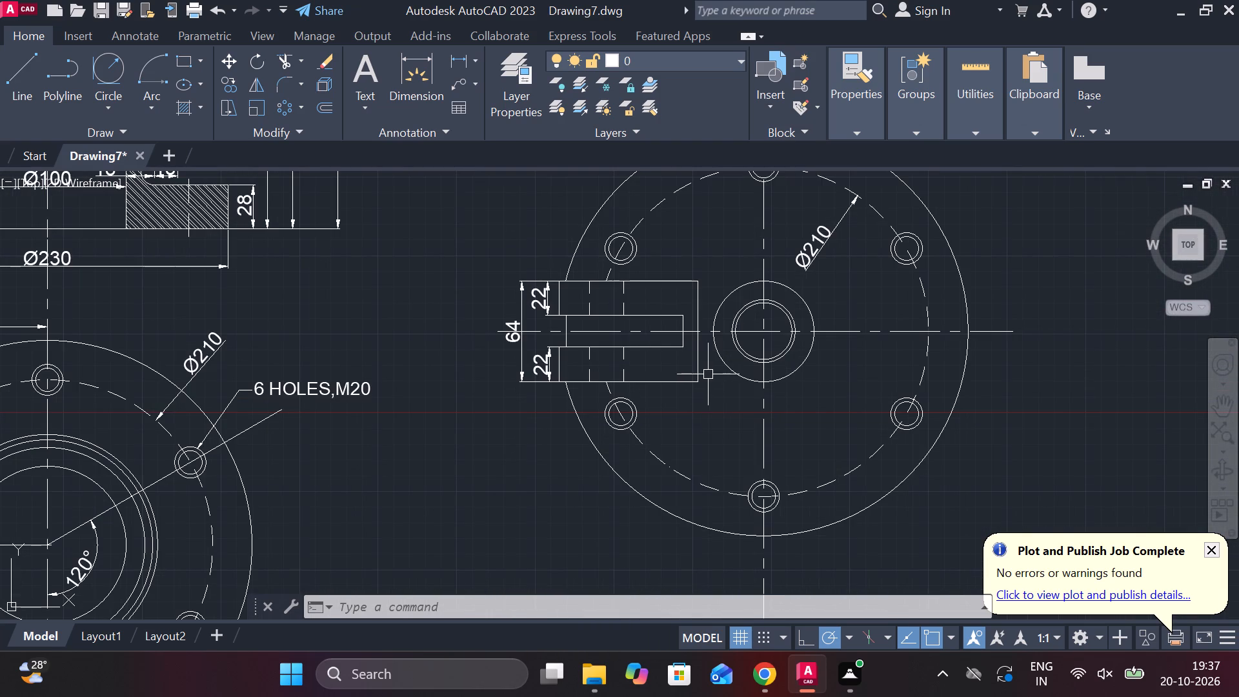
pyautogui.scroll(2, 534, 322)
pyautogui.doubleClick(494, 329)
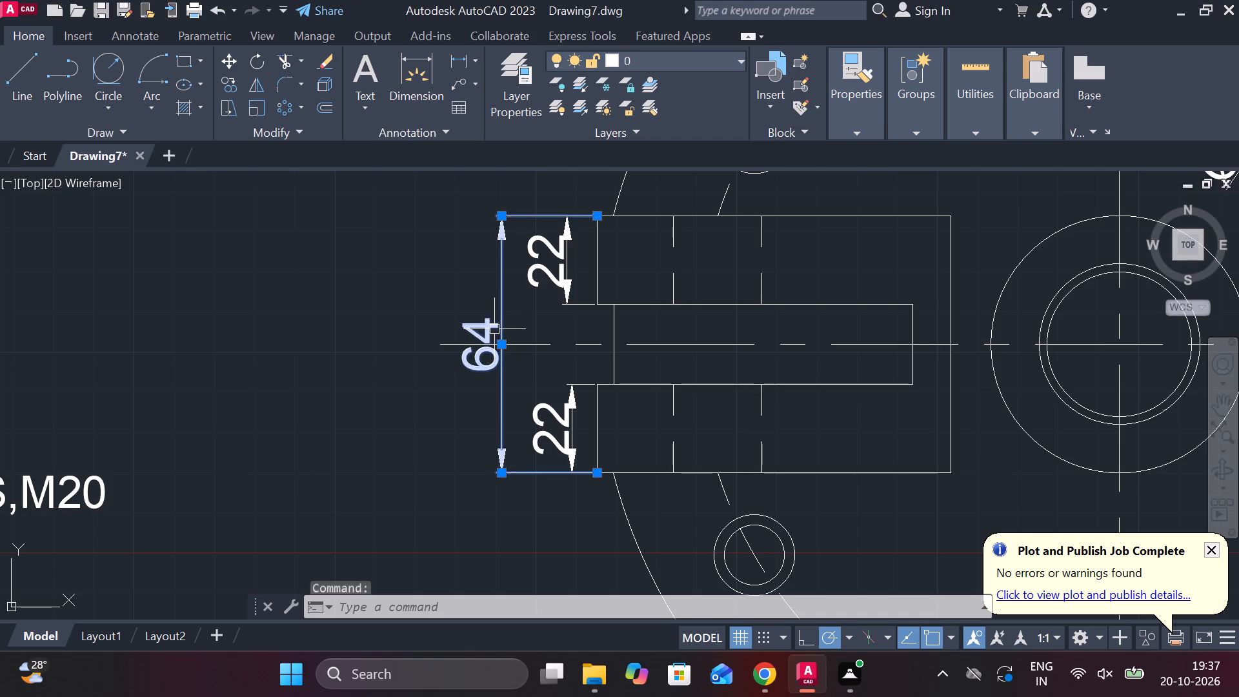
pyautogui.press('Right')
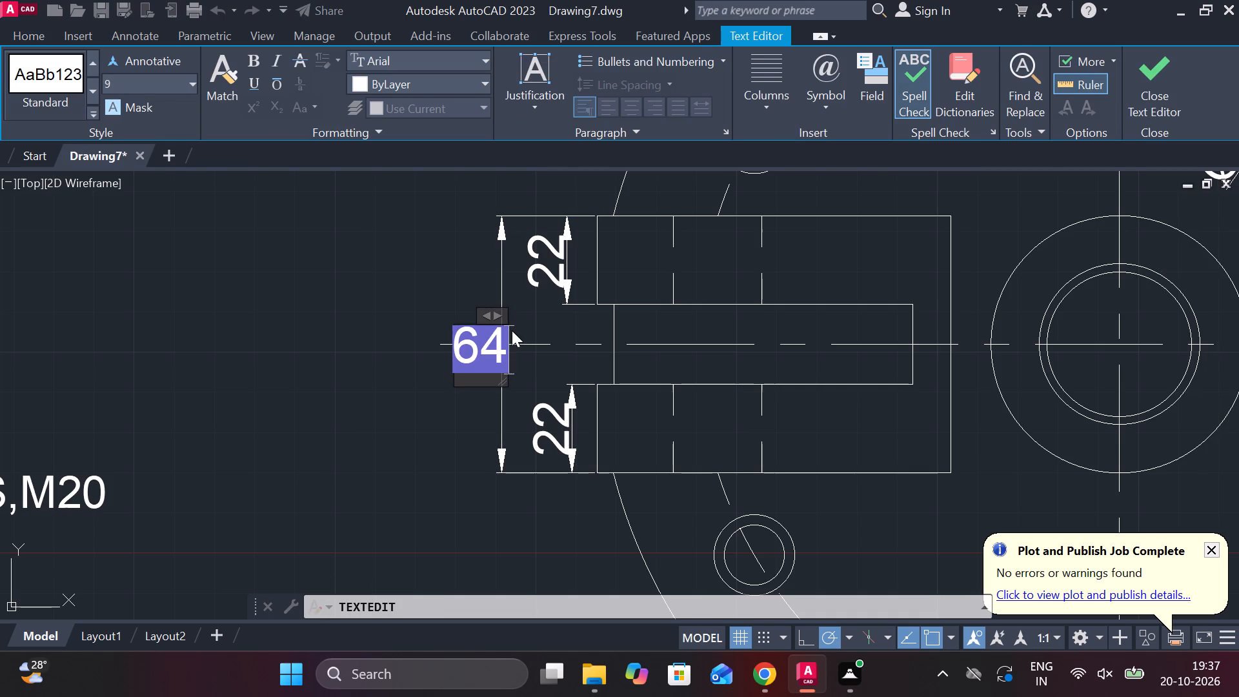
pyautogui.press('BackSpace')
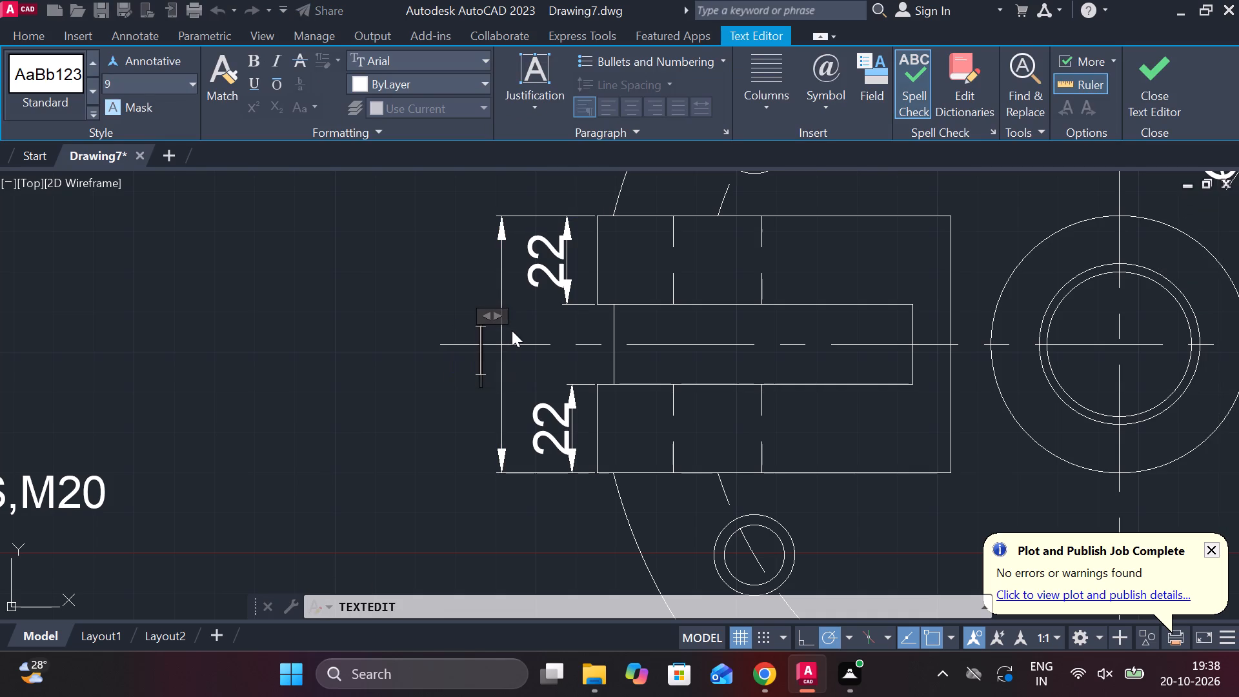
pyautogui.press('8')
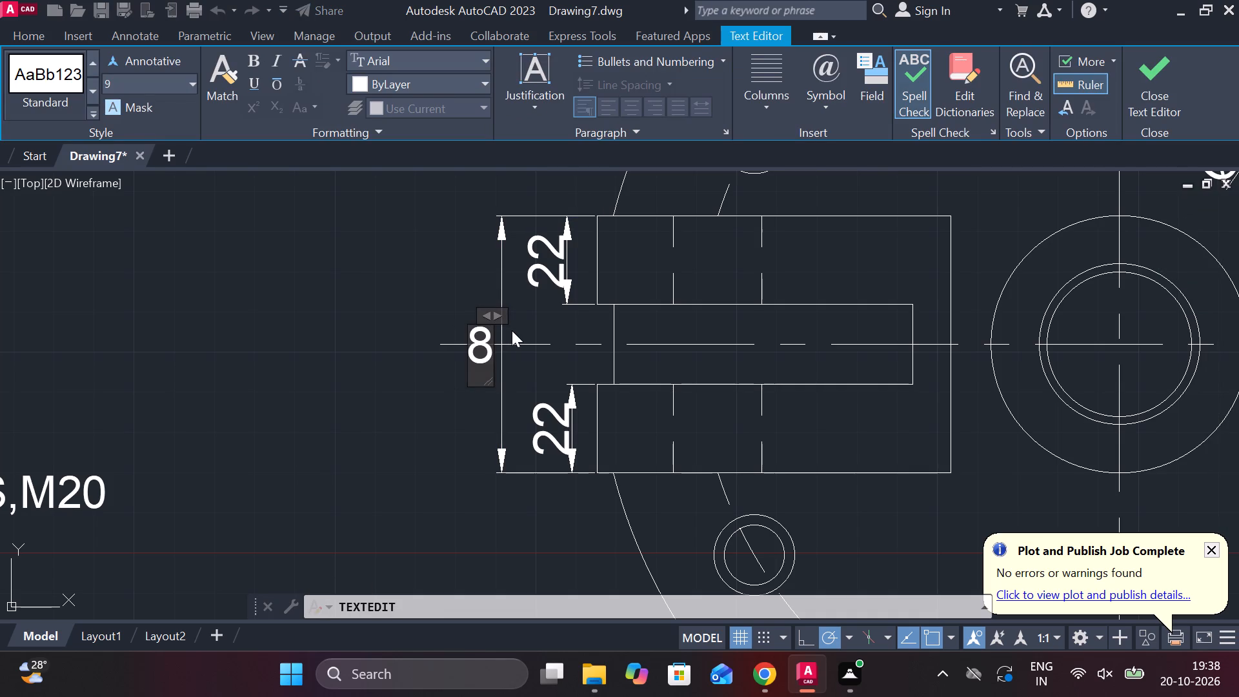
pyautogui.press('BackSpace')
pyautogui.press('6')
pyautogui.press('8')
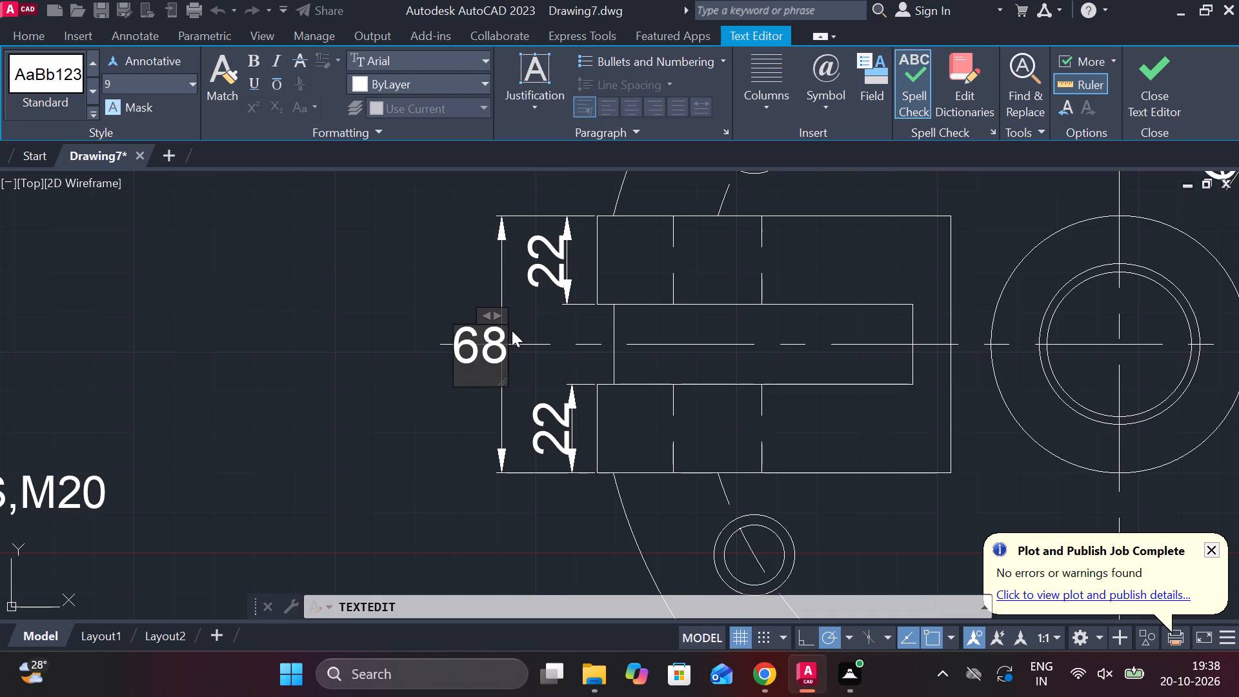
pyautogui.click(1151, 93)
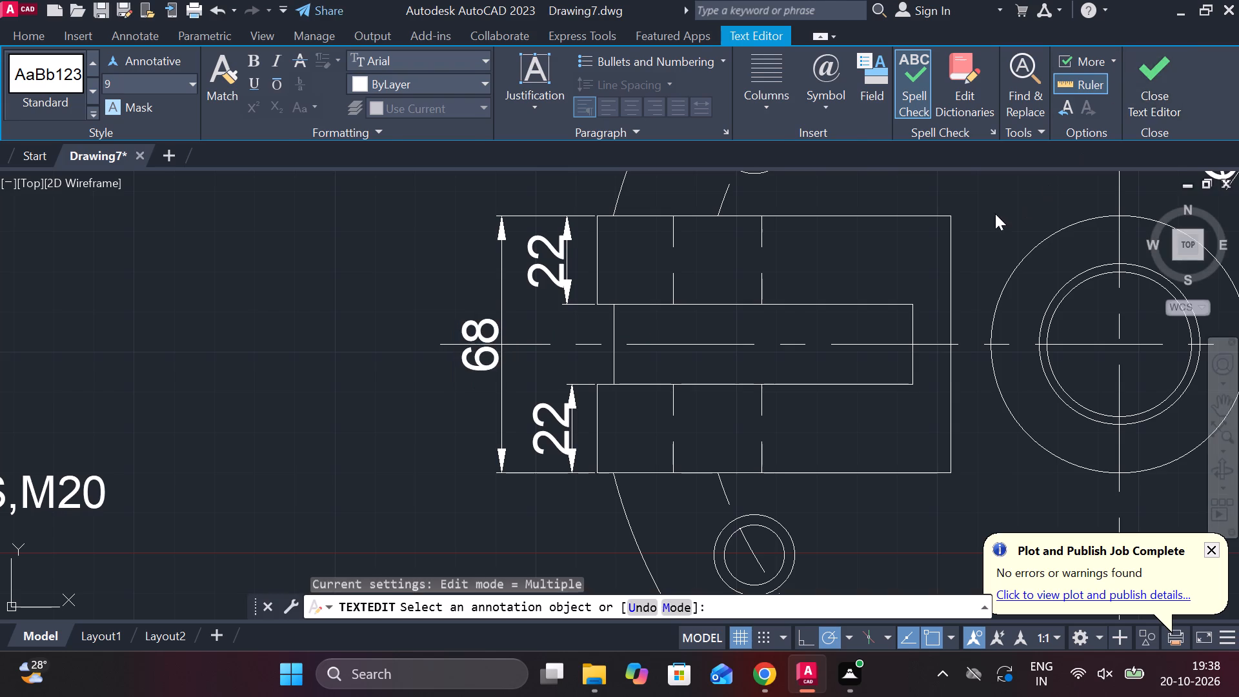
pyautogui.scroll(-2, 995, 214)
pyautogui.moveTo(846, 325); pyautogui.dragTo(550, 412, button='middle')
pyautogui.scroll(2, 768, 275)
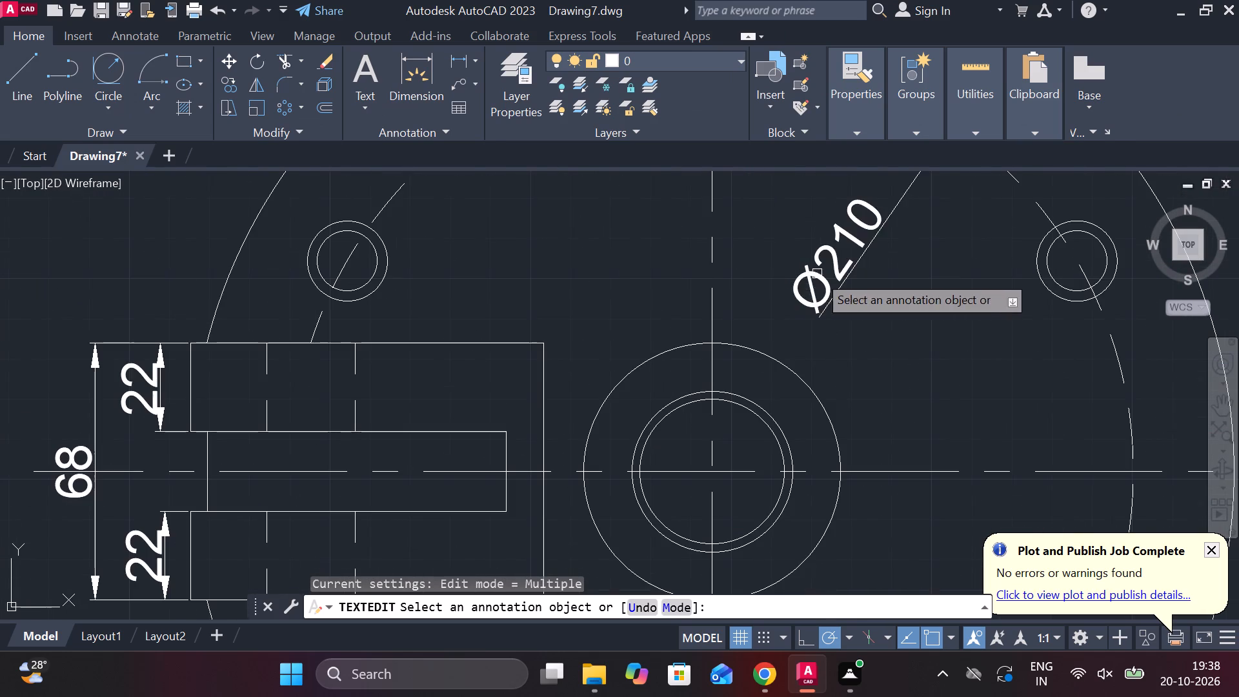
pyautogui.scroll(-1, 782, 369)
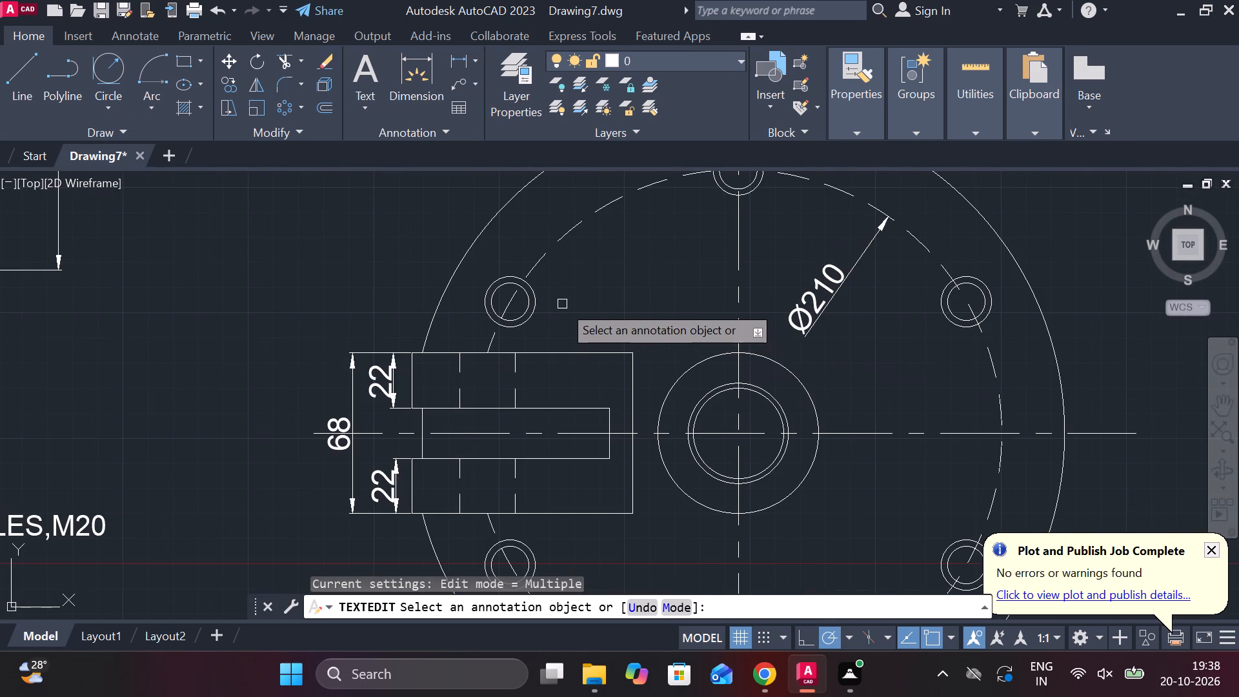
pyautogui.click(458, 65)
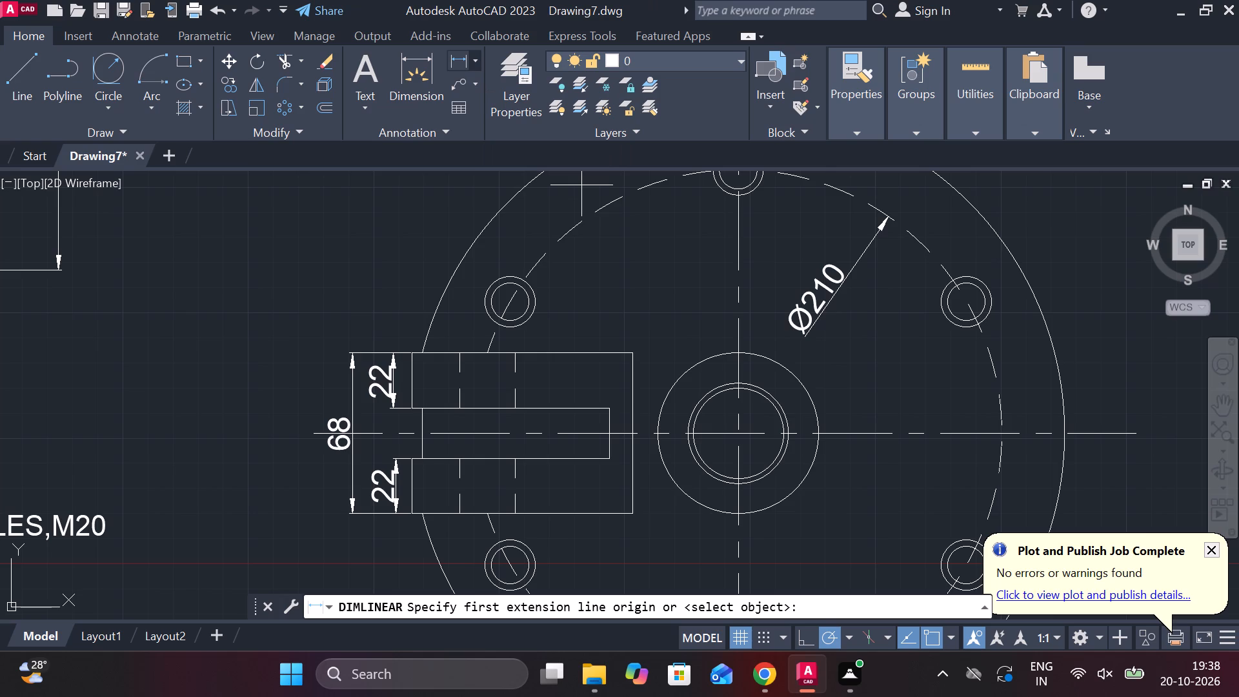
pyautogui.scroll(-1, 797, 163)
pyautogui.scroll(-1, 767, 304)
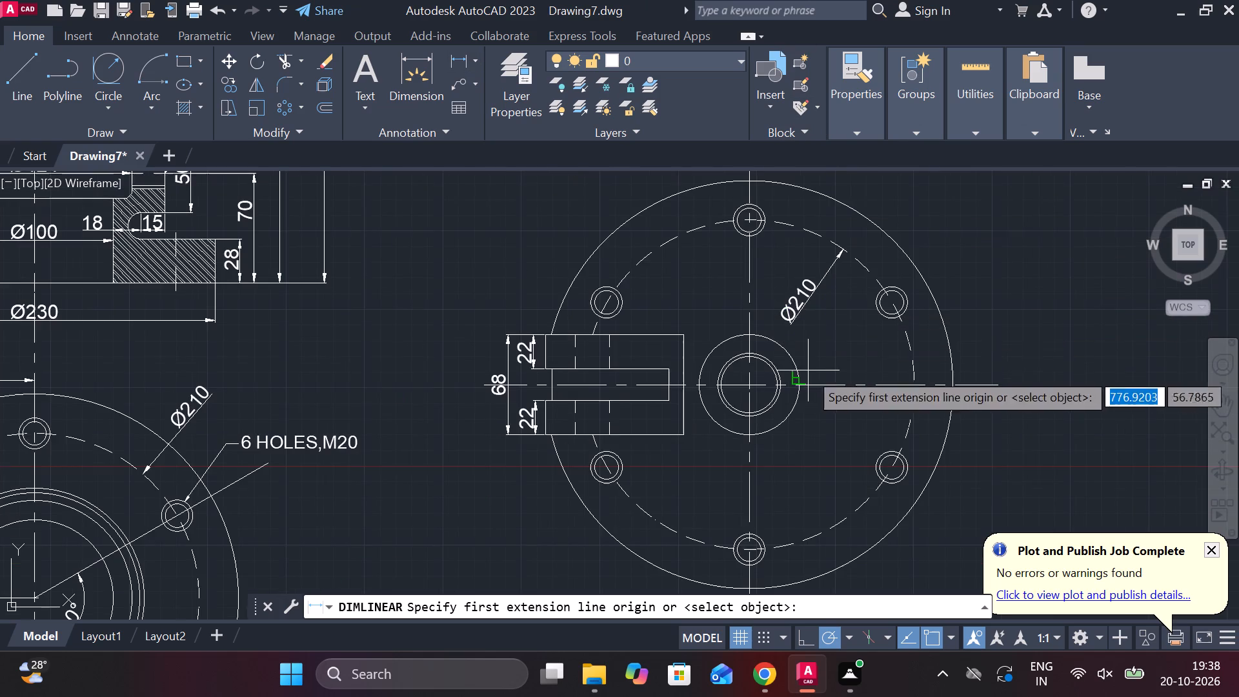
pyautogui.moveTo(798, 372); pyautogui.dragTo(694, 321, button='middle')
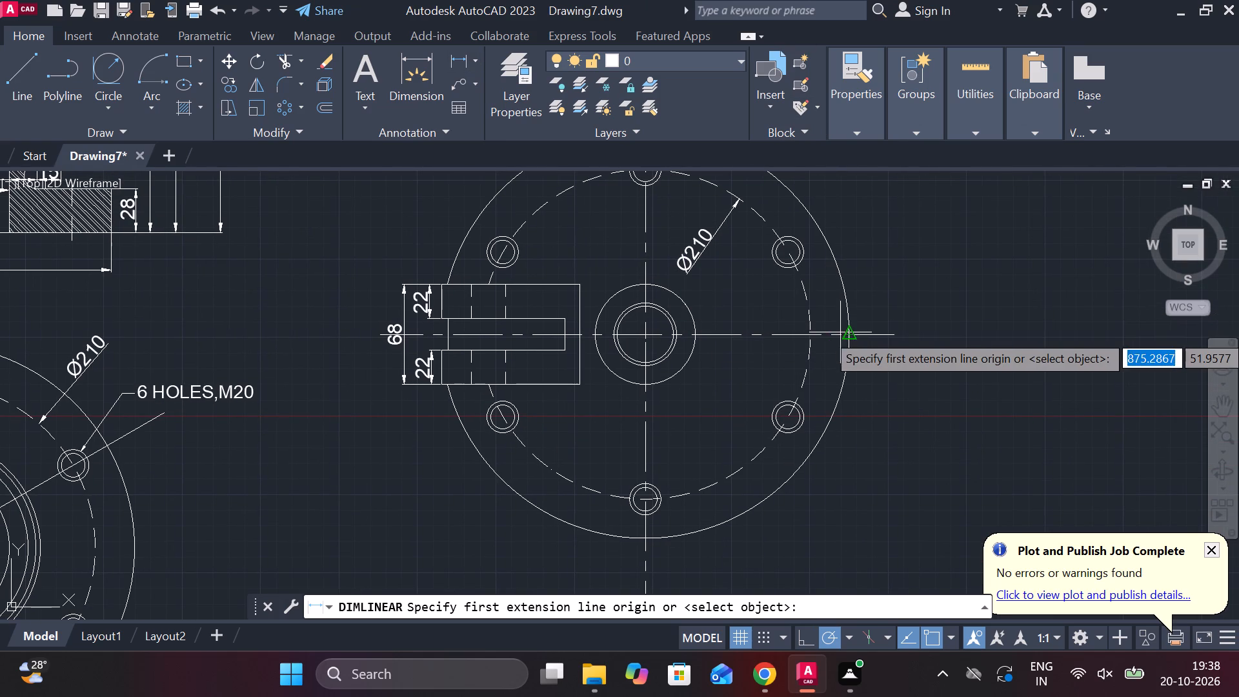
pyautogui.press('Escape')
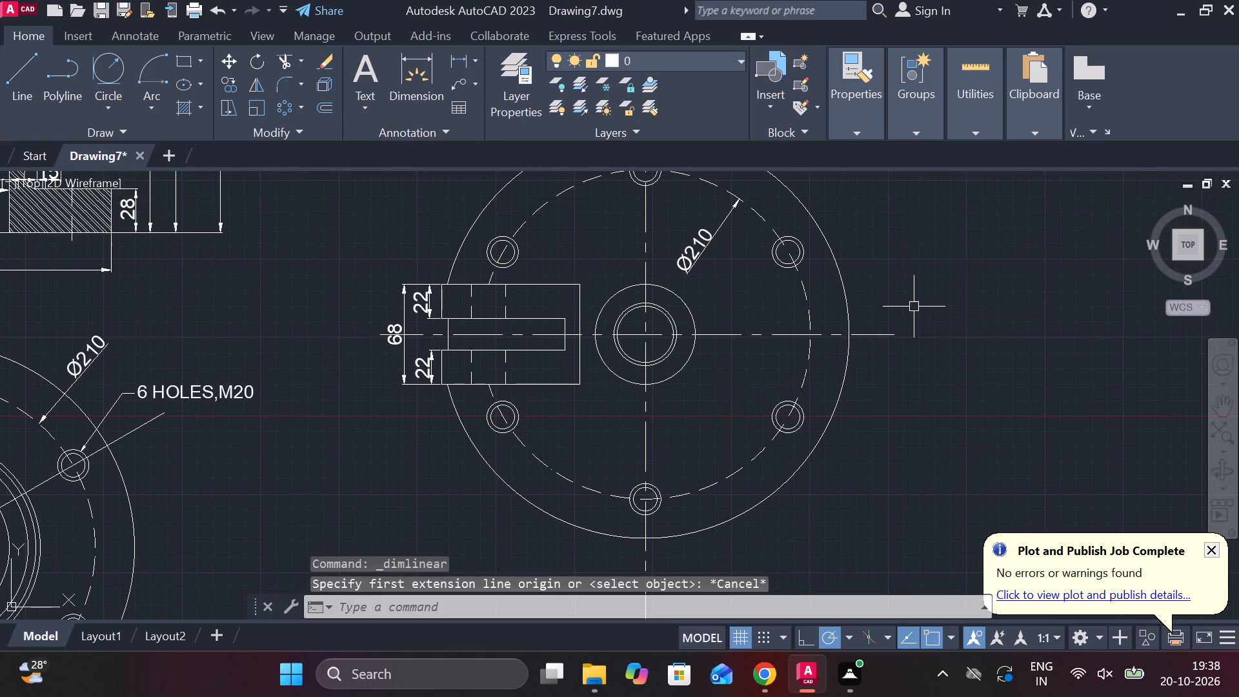
# Draw a 10 mm diameter circle in the plan view where the bolt circle meets the horizontal centreline, opposite the slotted lug.
pyautogui.scroll(2, 625, 277)
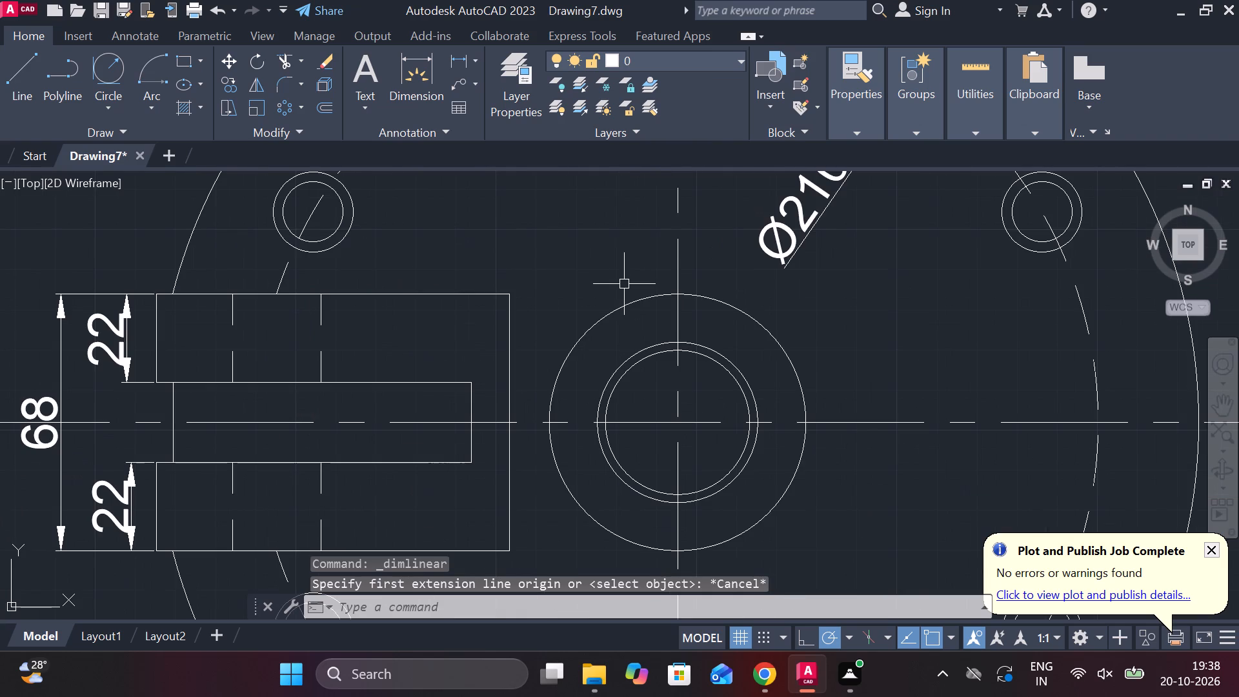
pyautogui.scroll(-2, 624, 284)
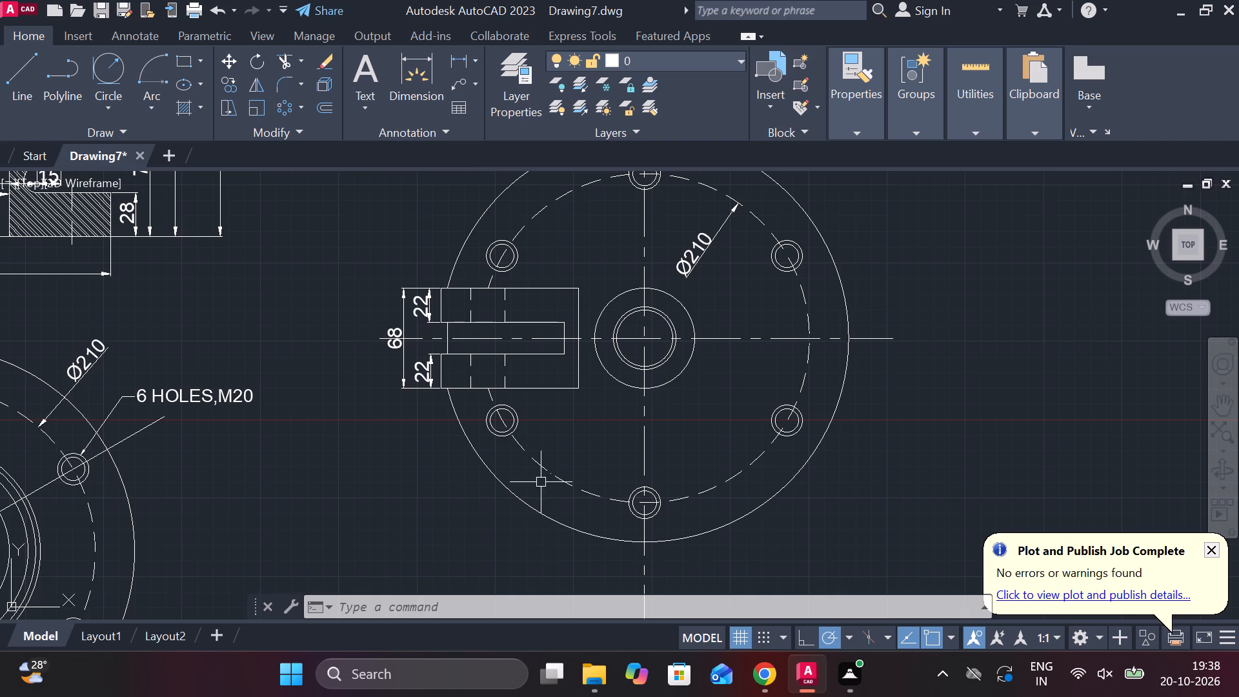
pyautogui.scroll(-2, 547, 474)
pyautogui.scroll(2, 607, 461)
pyautogui.scroll(-1, 607, 461)
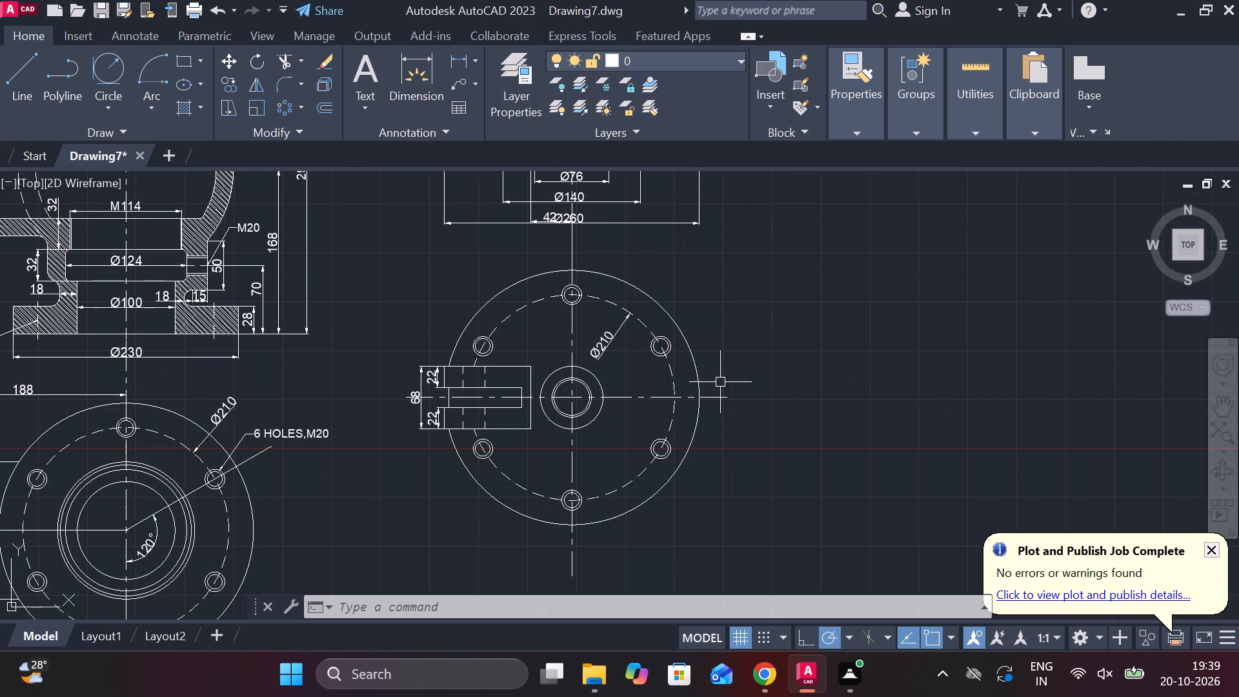
pyautogui.scroll(1, 780, 381)
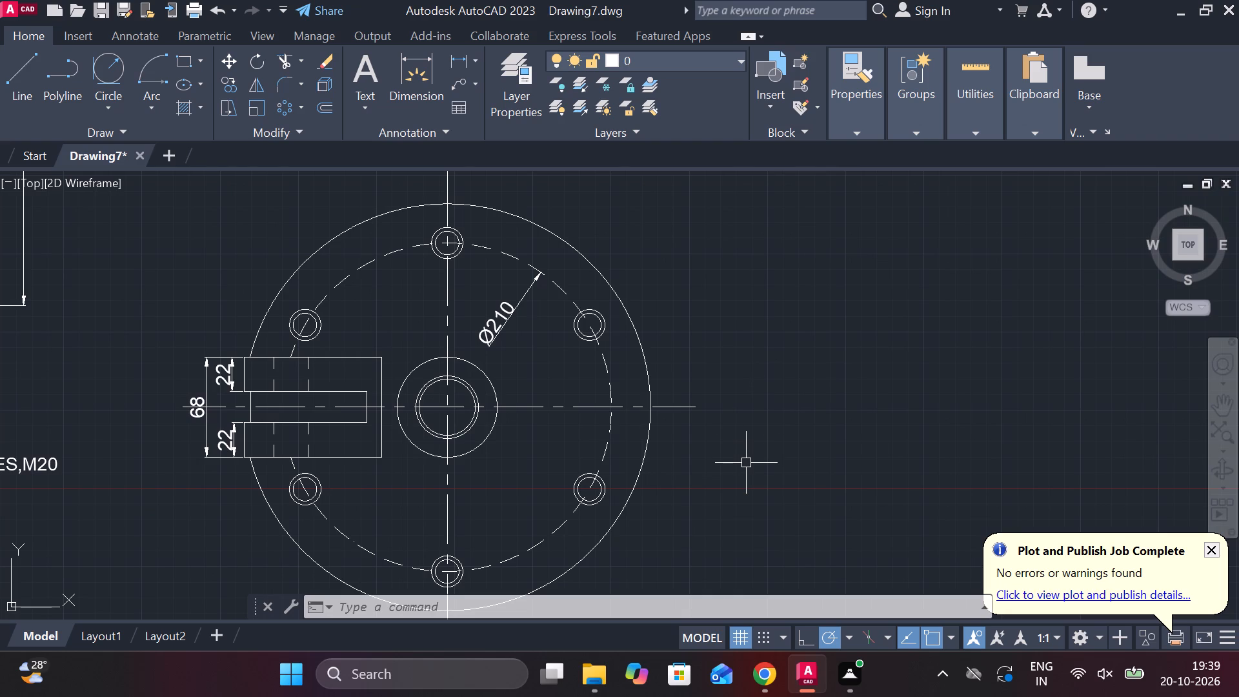
pyautogui.scroll(1, 632, 439)
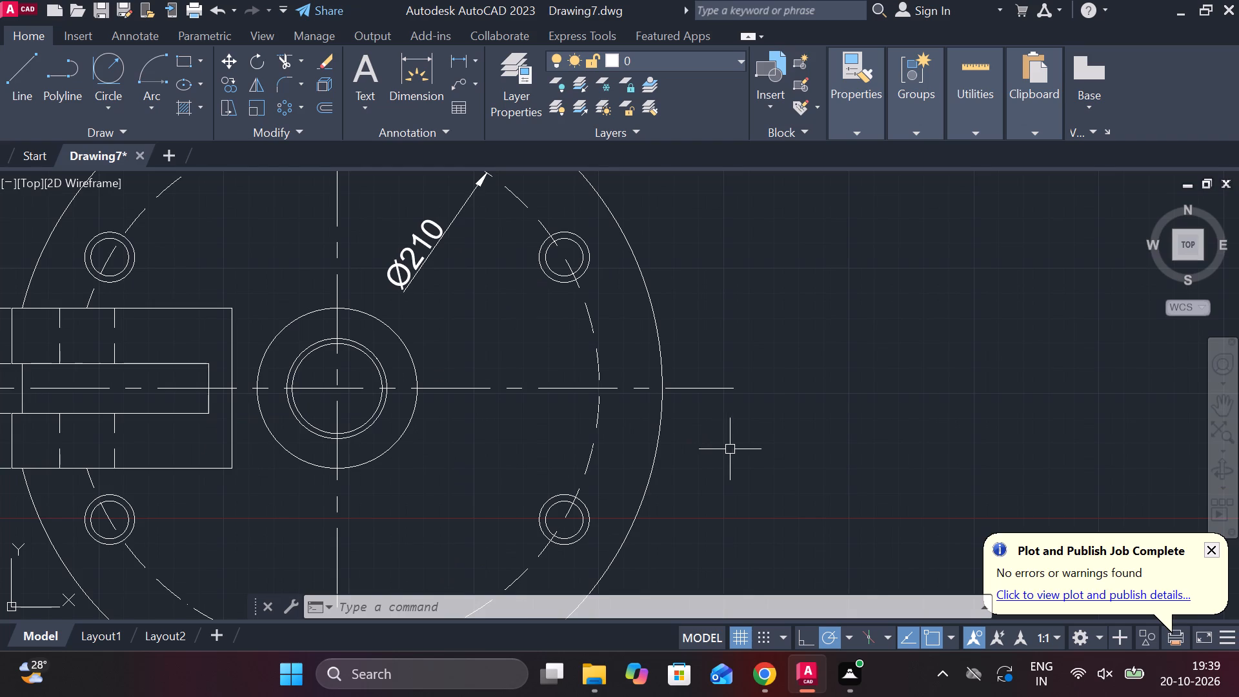
pyautogui.press('Escape')
pyautogui.write('C')
pyautogui.press('space')
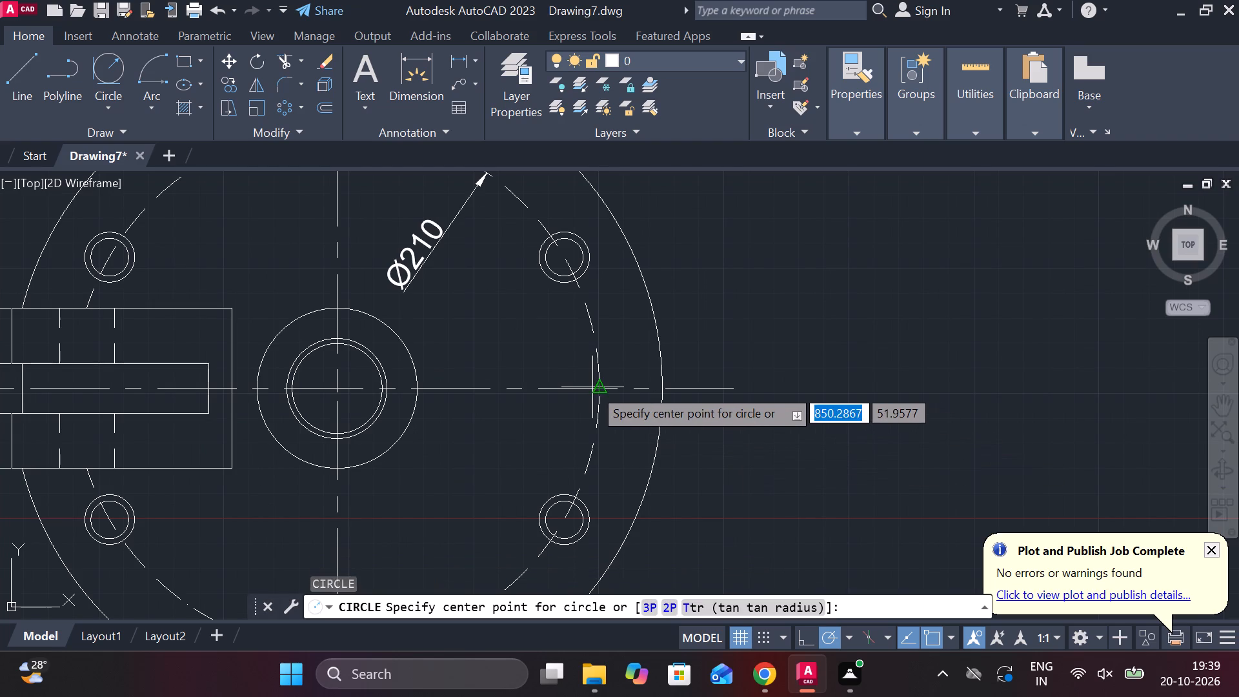
pyautogui.click(605, 387)
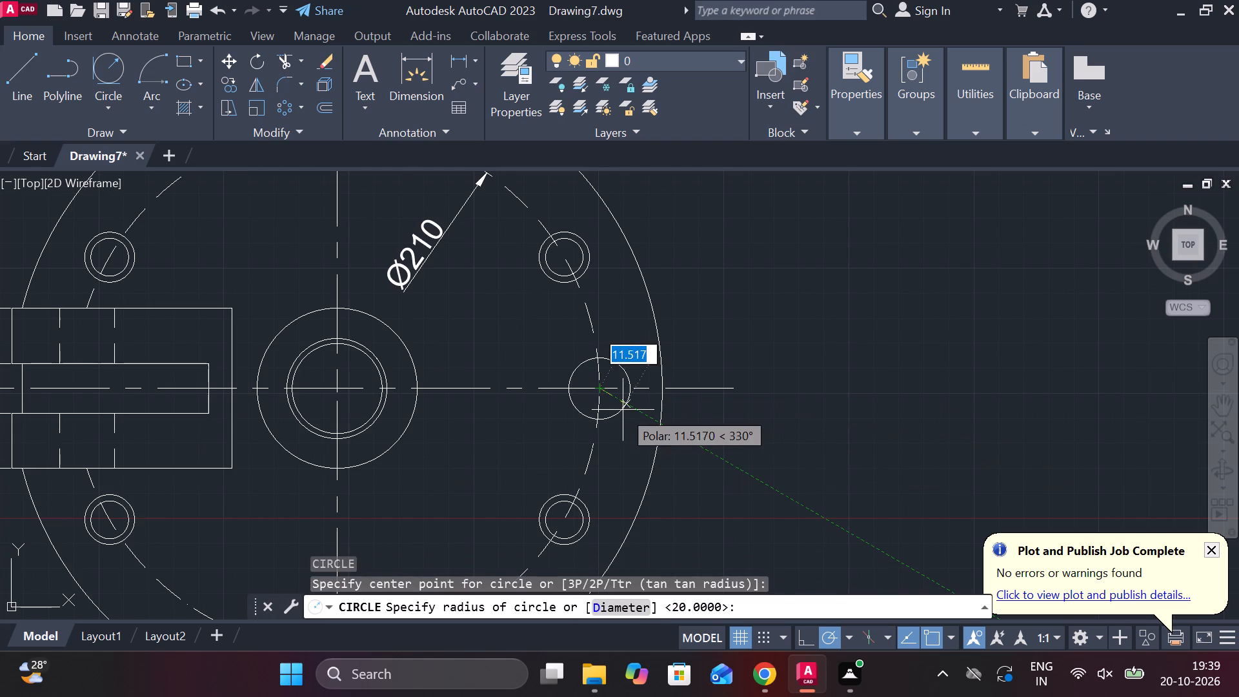
pyautogui.write('D')
pyautogui.press('space')
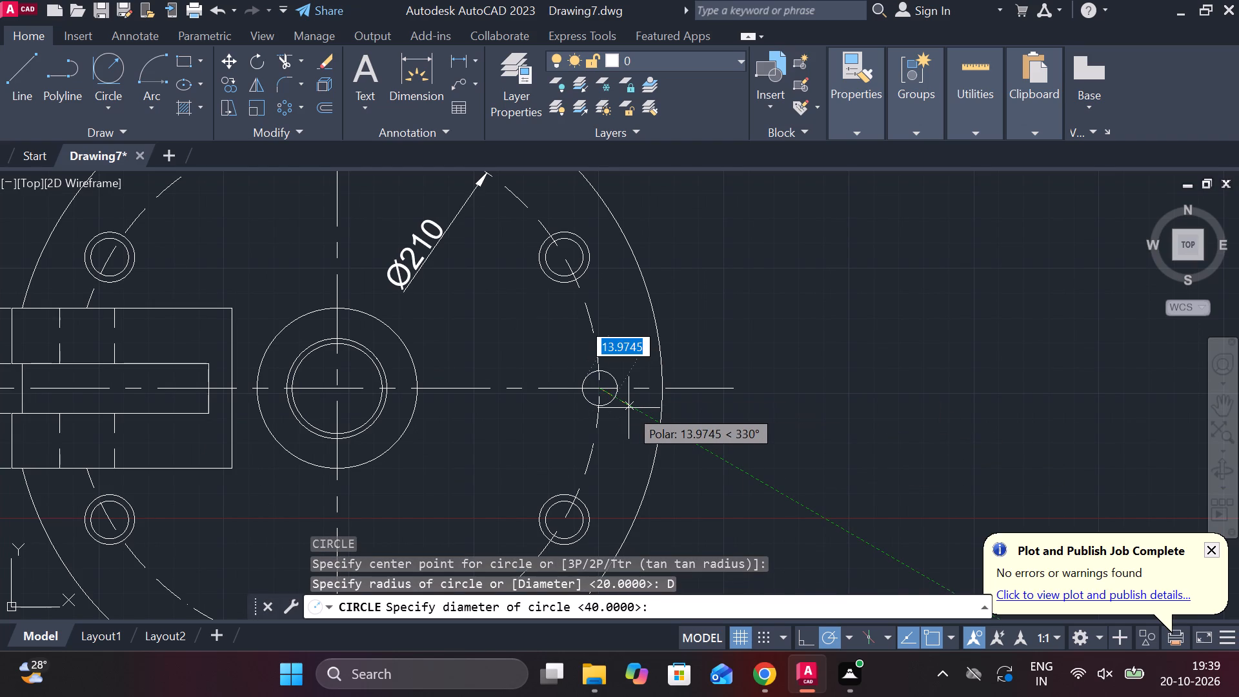
pyautogui.write('10')
pyautogui.press('Return')
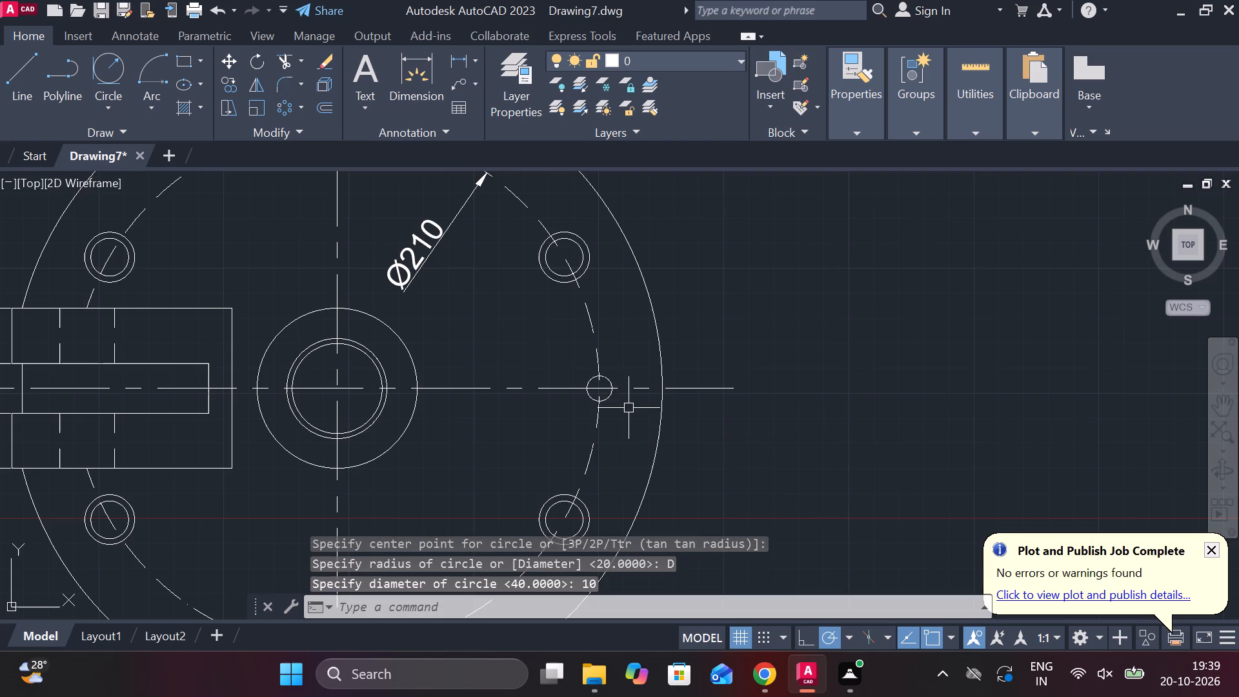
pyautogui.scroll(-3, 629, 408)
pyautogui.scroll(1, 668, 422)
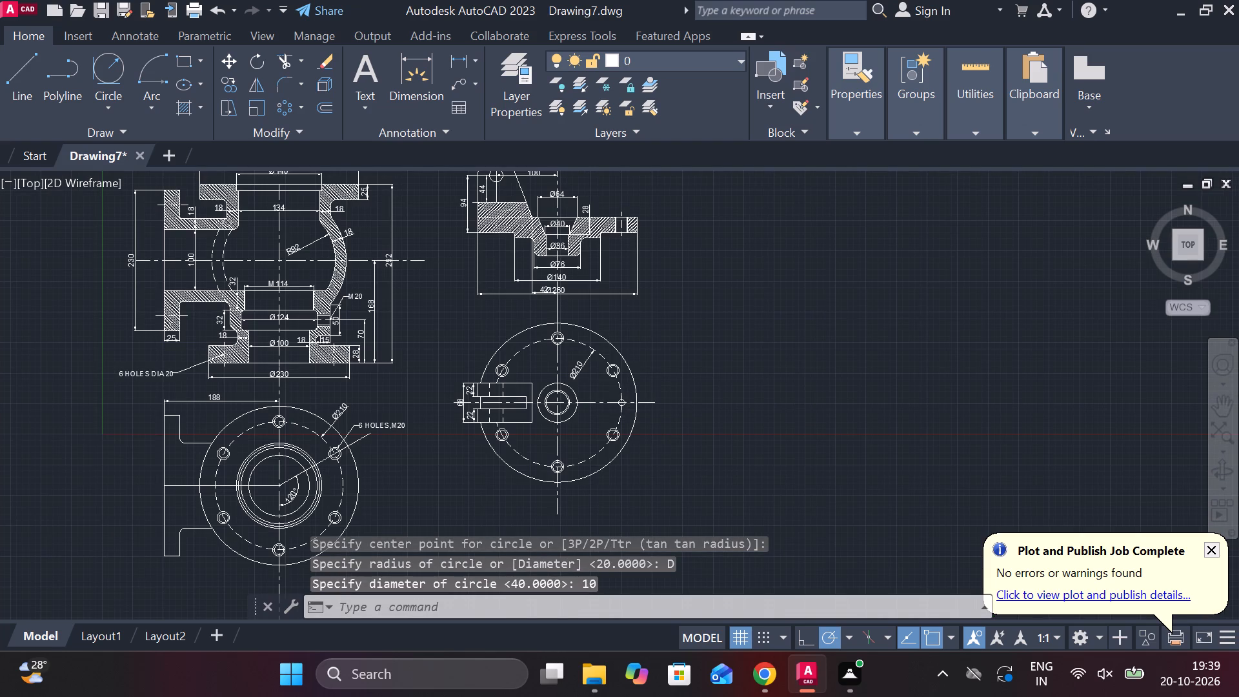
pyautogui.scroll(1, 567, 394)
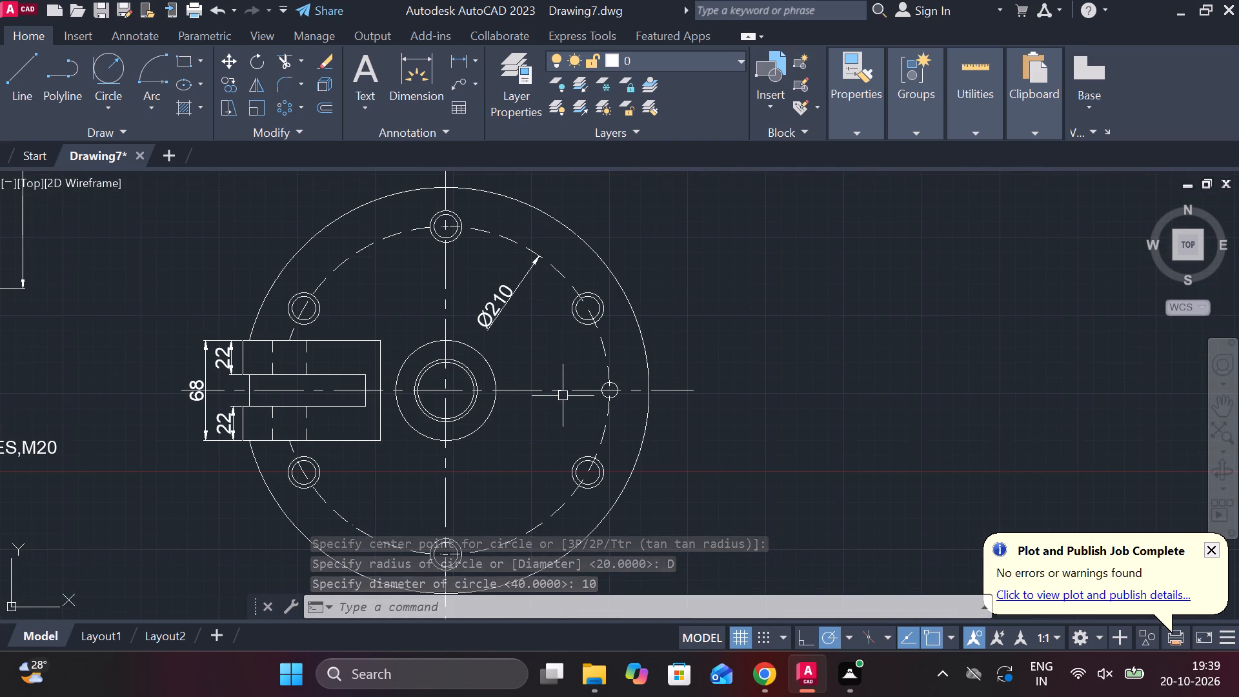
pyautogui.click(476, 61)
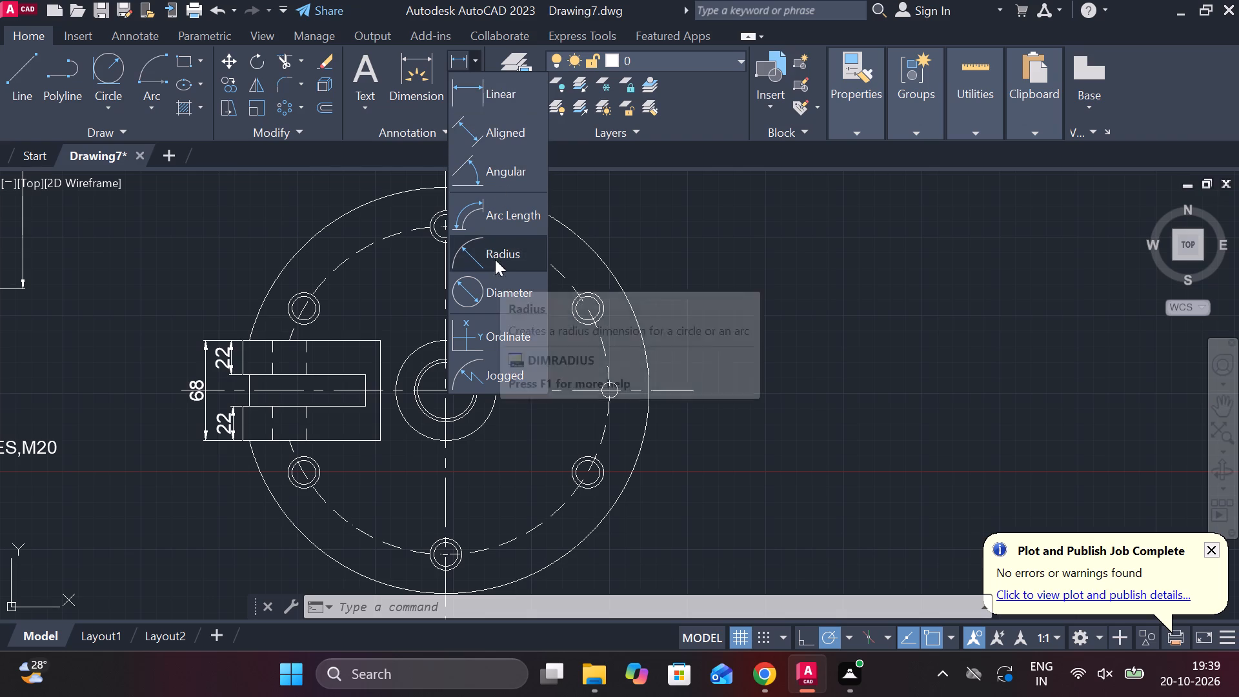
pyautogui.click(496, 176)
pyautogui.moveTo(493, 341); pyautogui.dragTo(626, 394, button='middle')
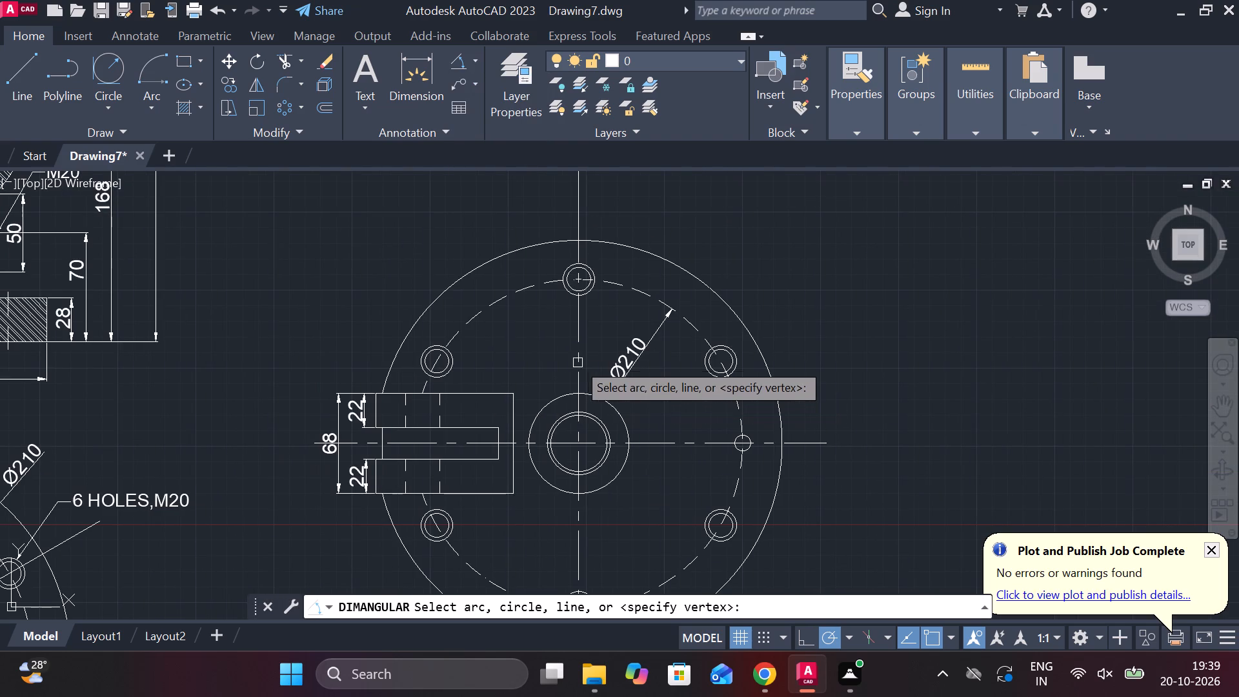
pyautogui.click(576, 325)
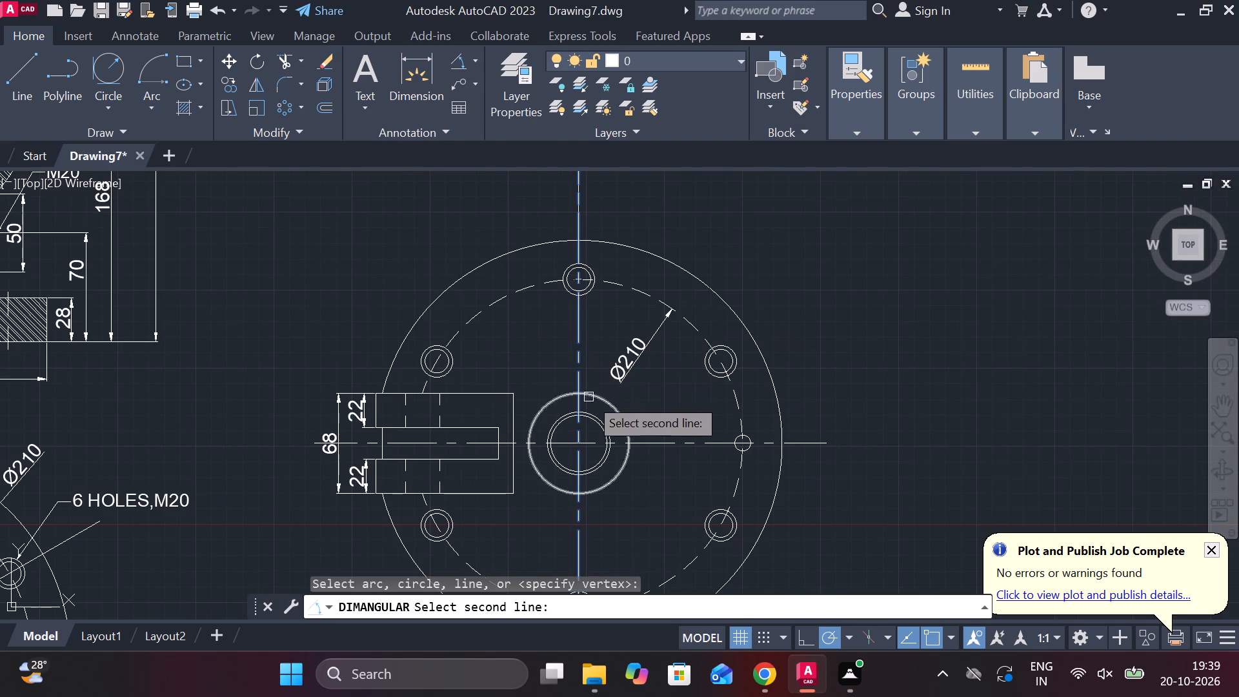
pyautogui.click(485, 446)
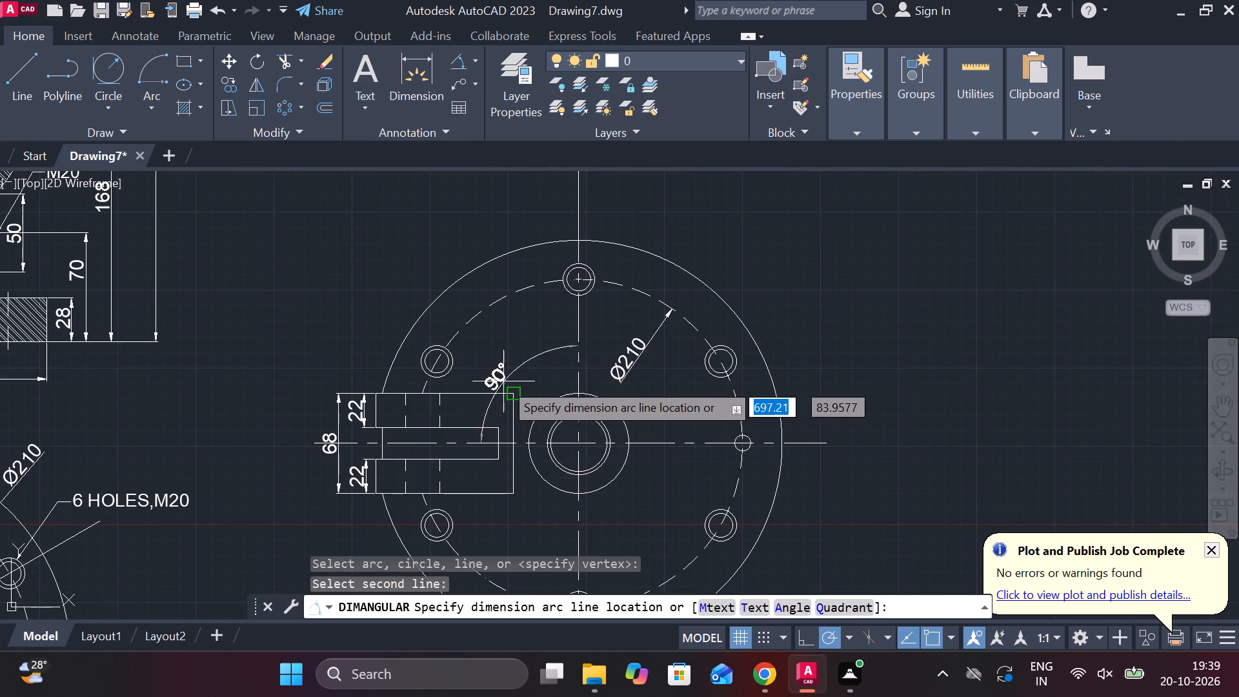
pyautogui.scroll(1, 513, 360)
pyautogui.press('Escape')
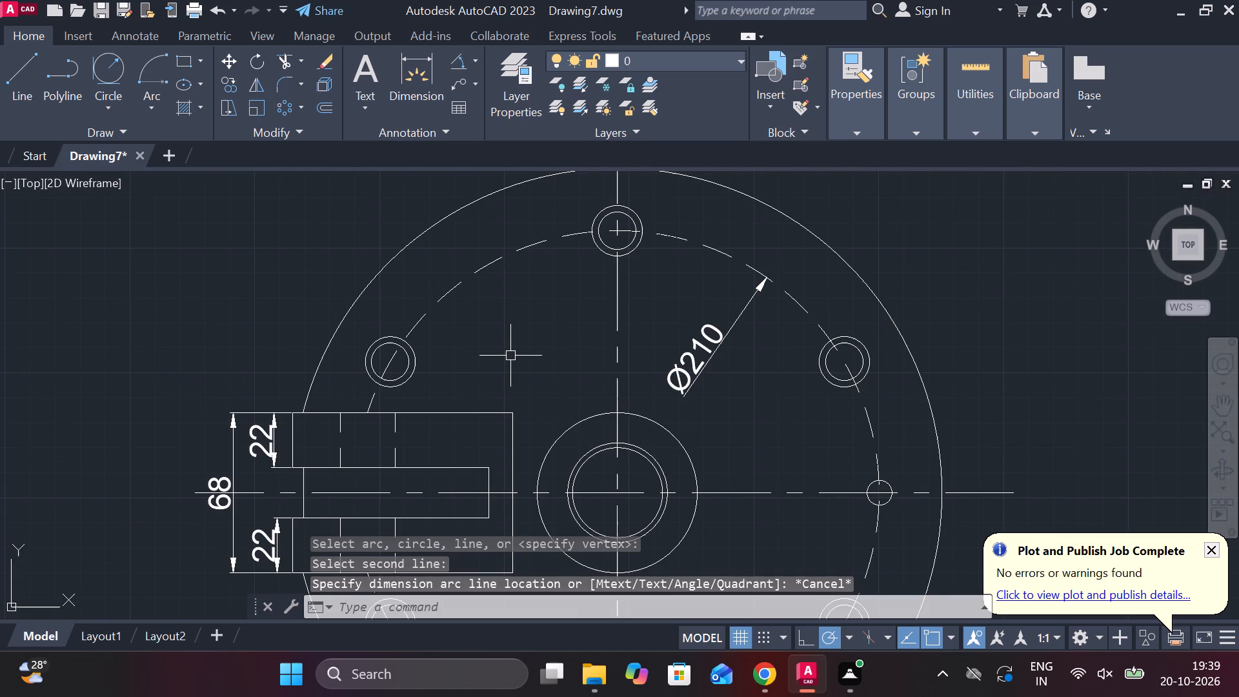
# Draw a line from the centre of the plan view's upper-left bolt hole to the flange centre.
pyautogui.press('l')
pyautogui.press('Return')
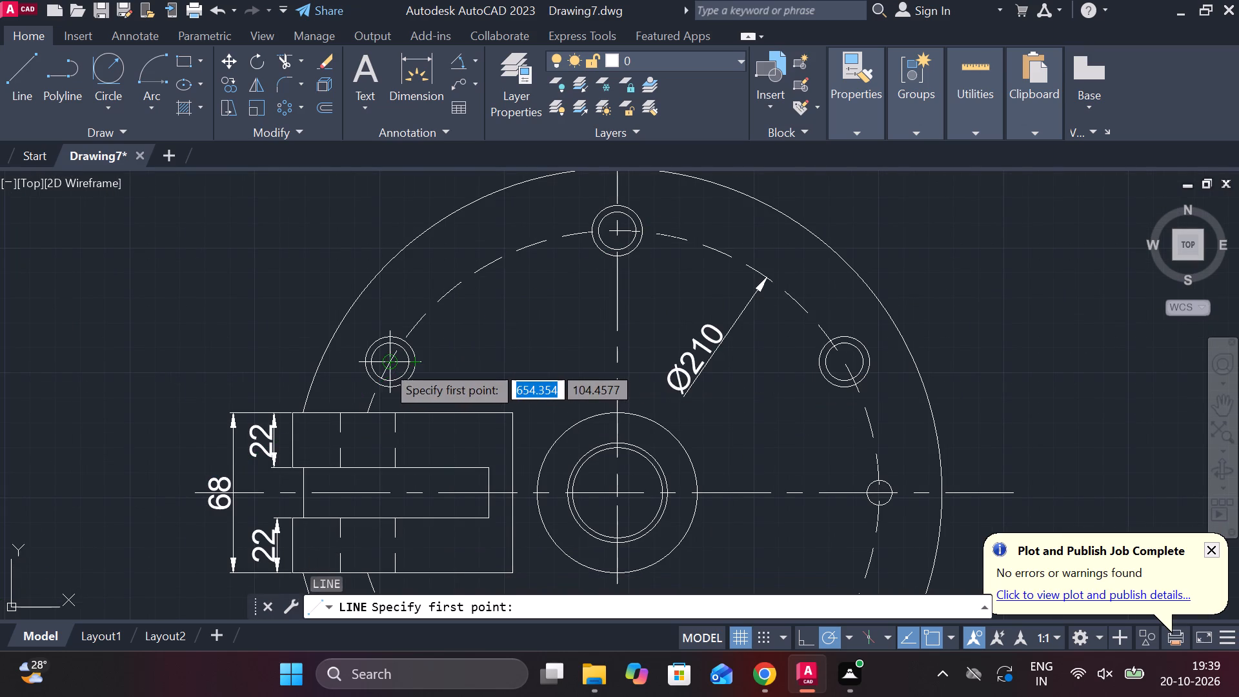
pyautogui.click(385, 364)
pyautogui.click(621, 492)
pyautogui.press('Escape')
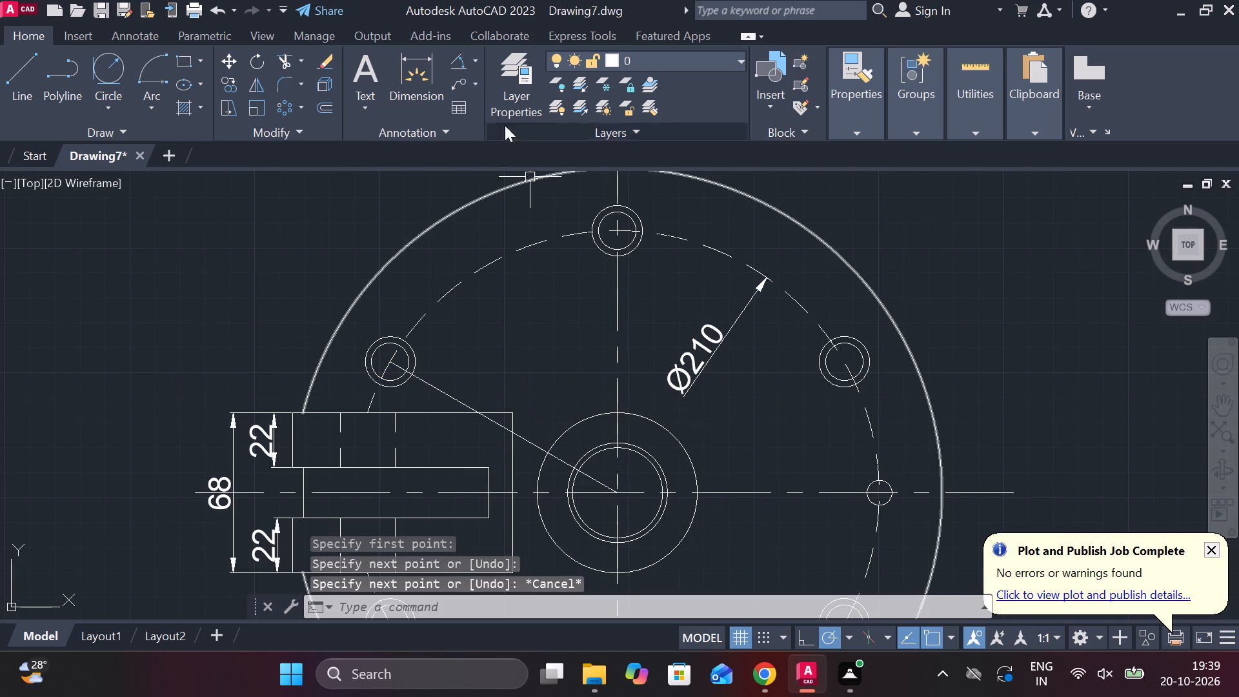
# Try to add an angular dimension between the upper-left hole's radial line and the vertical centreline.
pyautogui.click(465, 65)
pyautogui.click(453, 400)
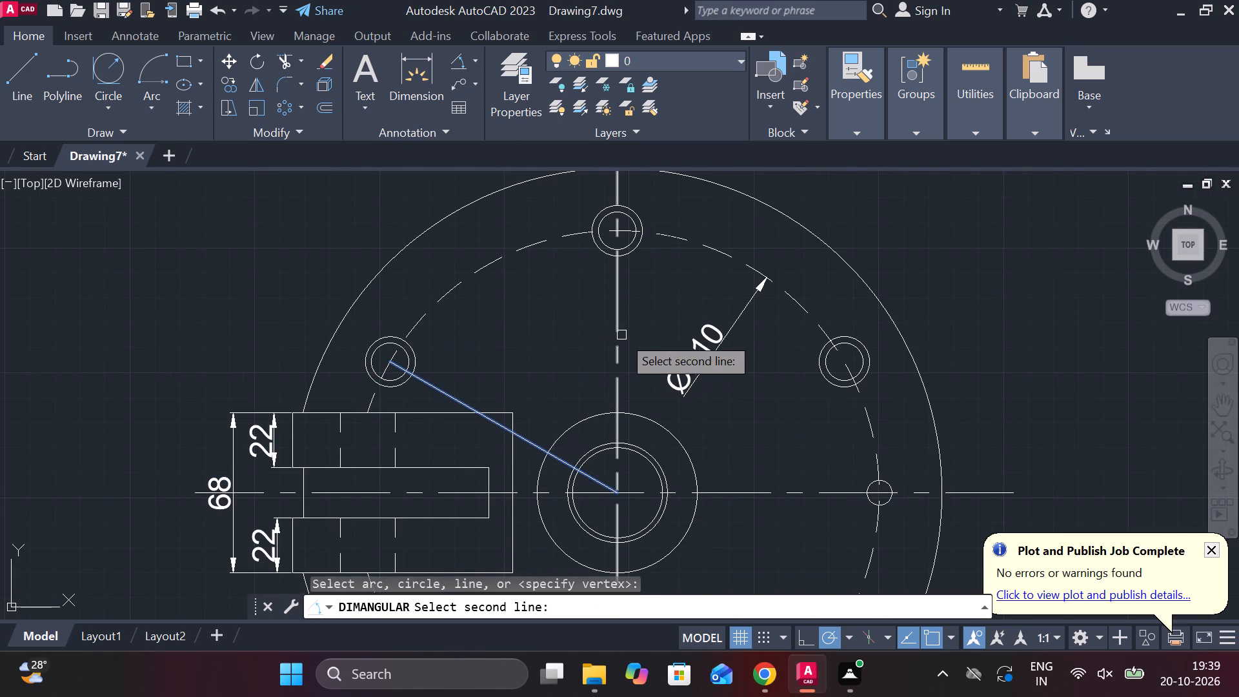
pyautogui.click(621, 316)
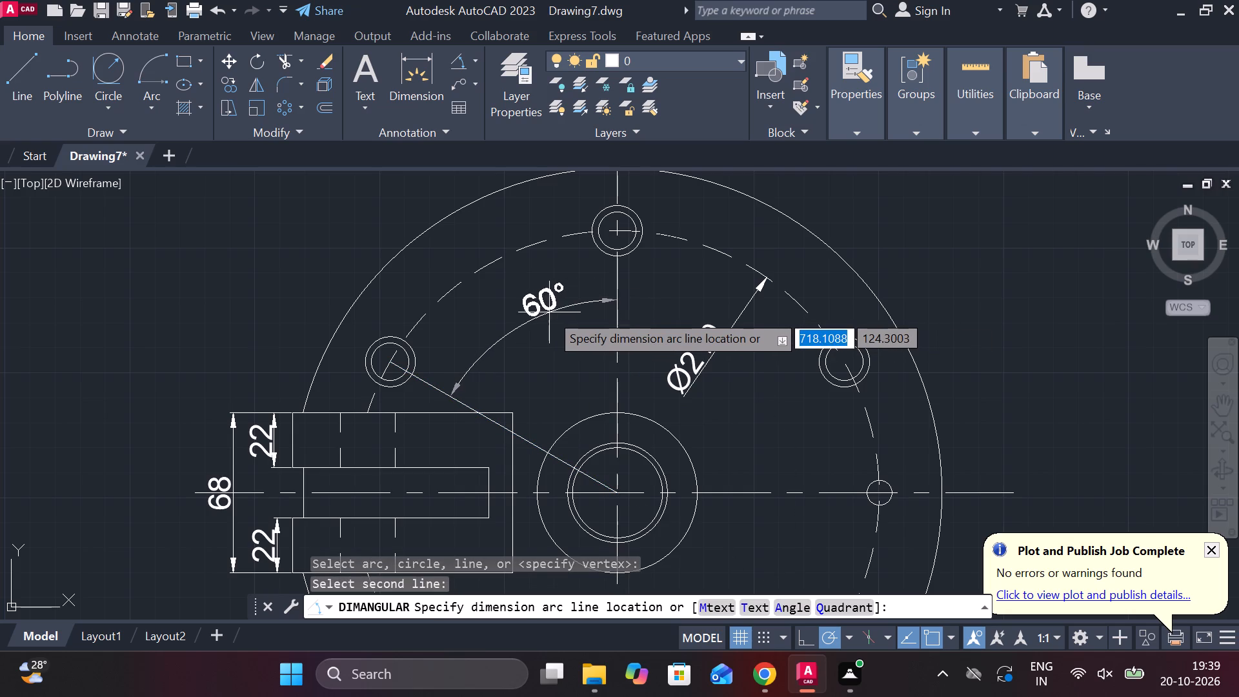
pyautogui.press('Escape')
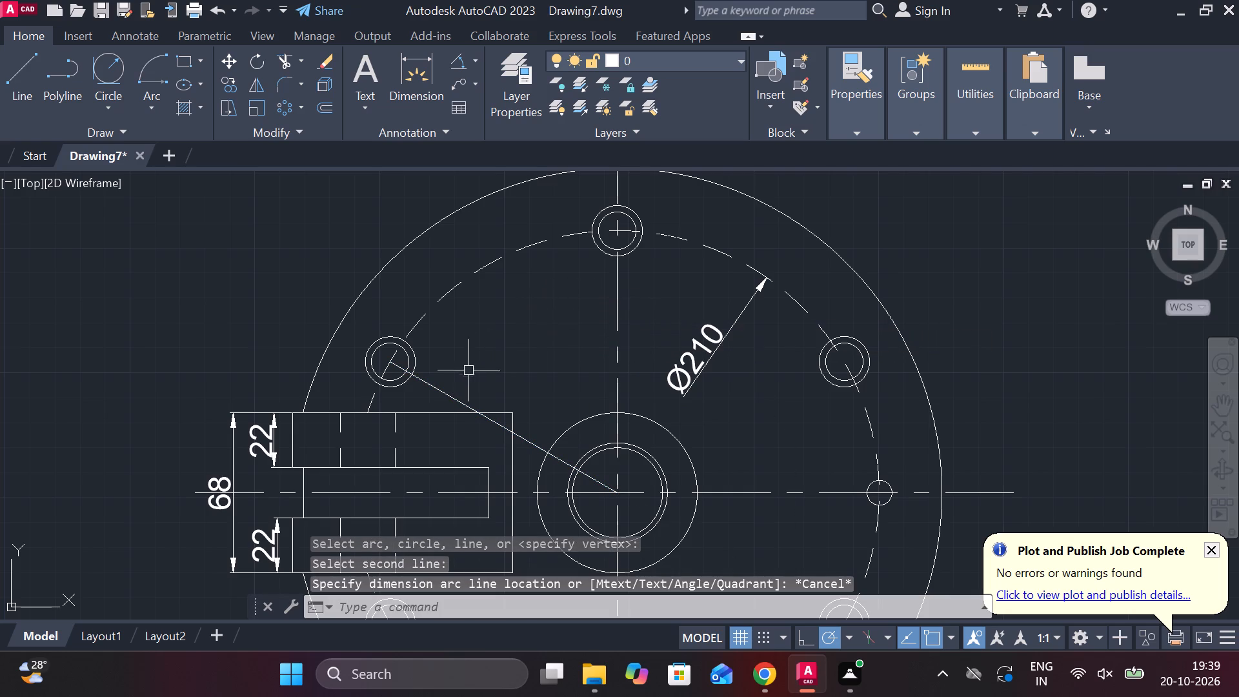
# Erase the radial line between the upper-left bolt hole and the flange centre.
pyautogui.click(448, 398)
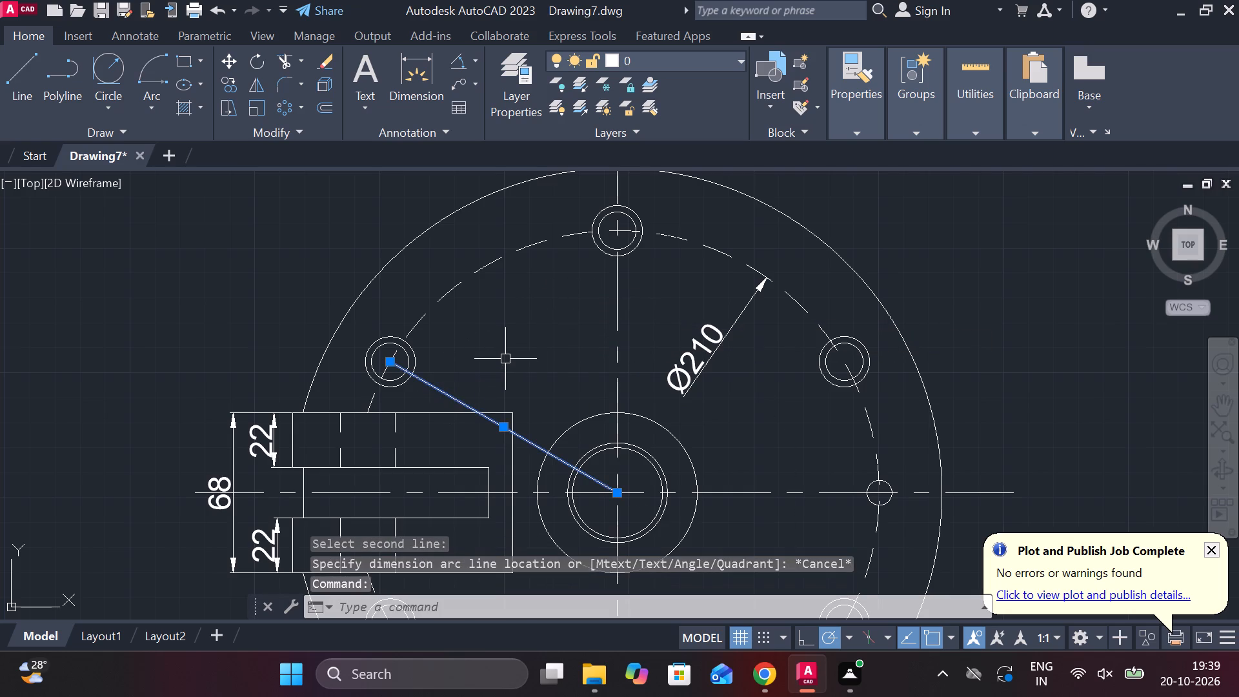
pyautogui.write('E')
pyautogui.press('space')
# Draw a line from the flange centre to the centre of the upper-right bolt hole in the plan view with the slotted lug.
pyautogui.scroll(-1, 505, 358)
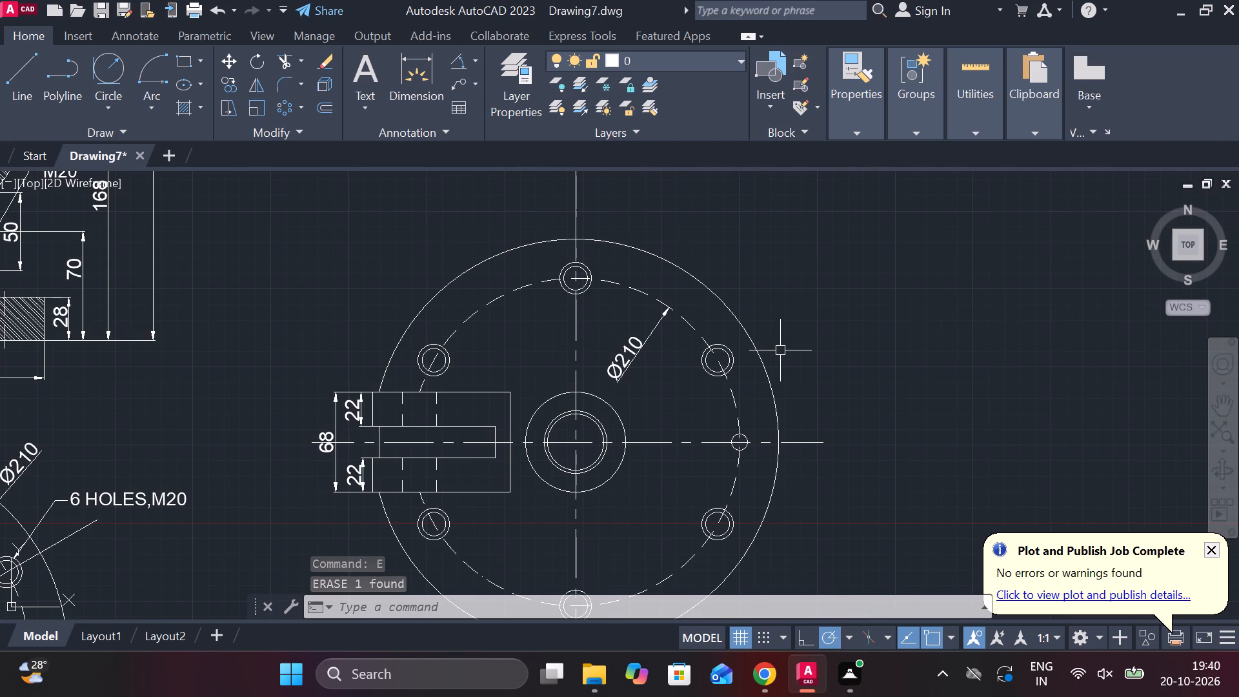
pyautogui.scroll(-2, 779, 372)
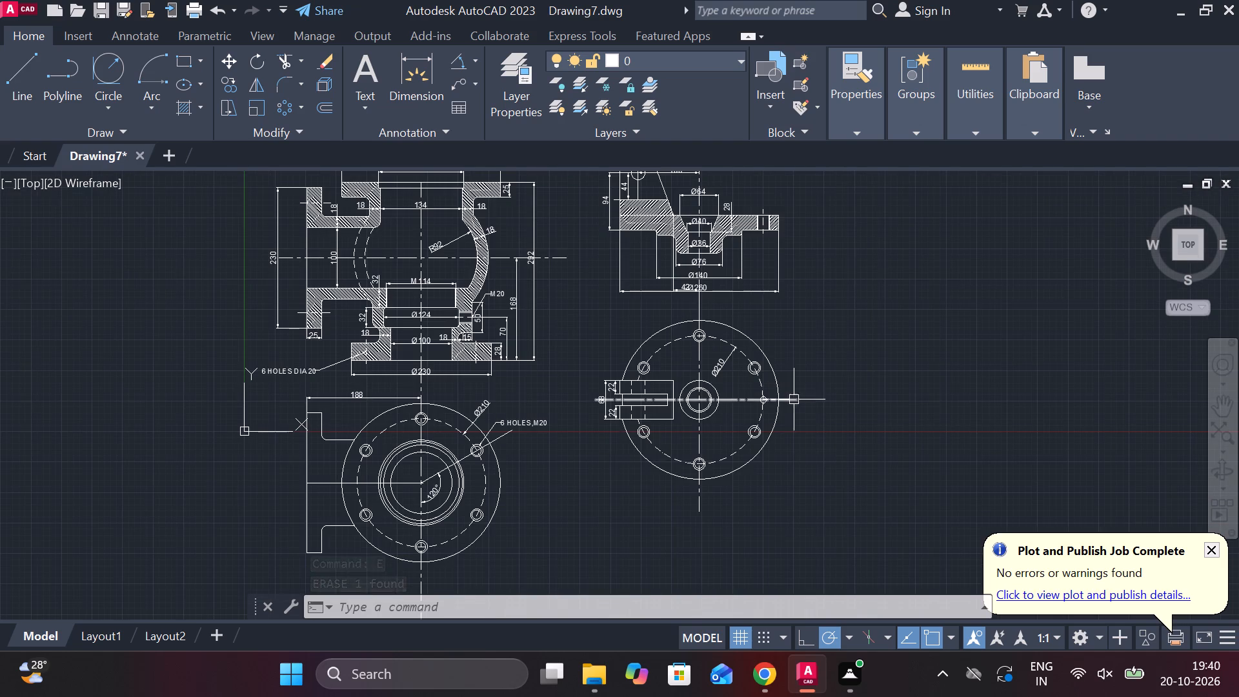
pyautogui.moveTo(810, 405); pyautogui.dragTo(852, 384, button='middle')
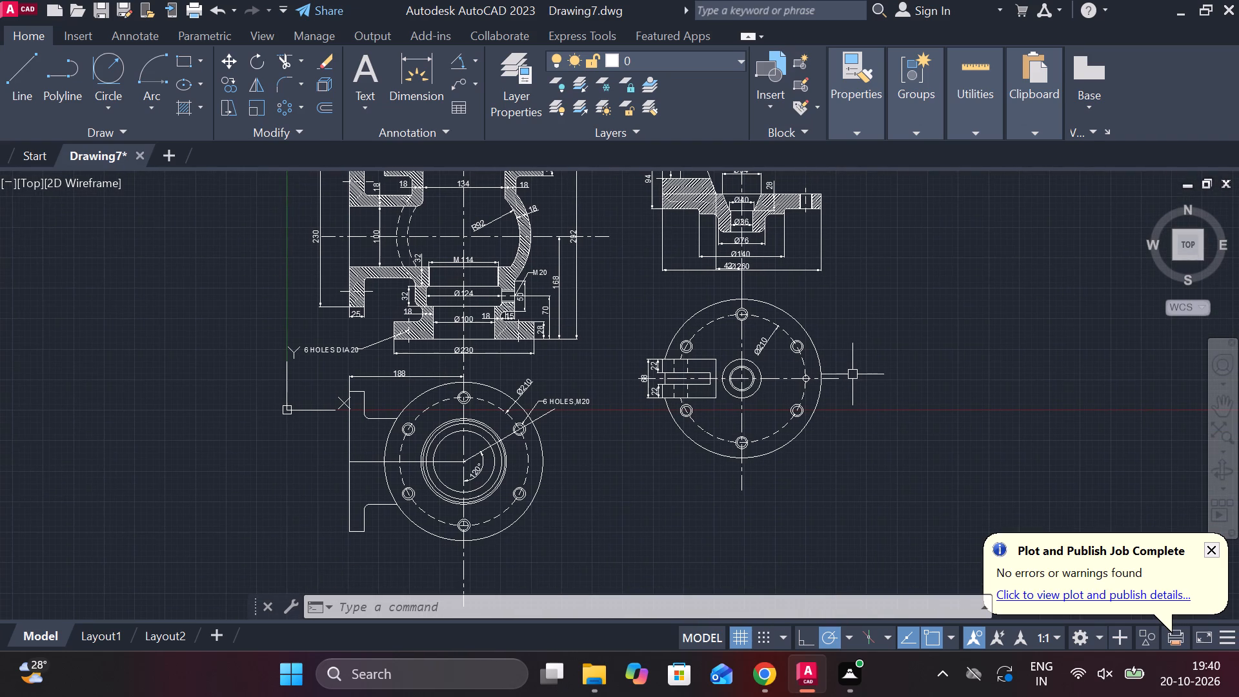
pyautogui.scroll(1, 772, 412)
pyautogui.moveTo(870, 412); pyautogui.dragTo(806, 406, button='middle')
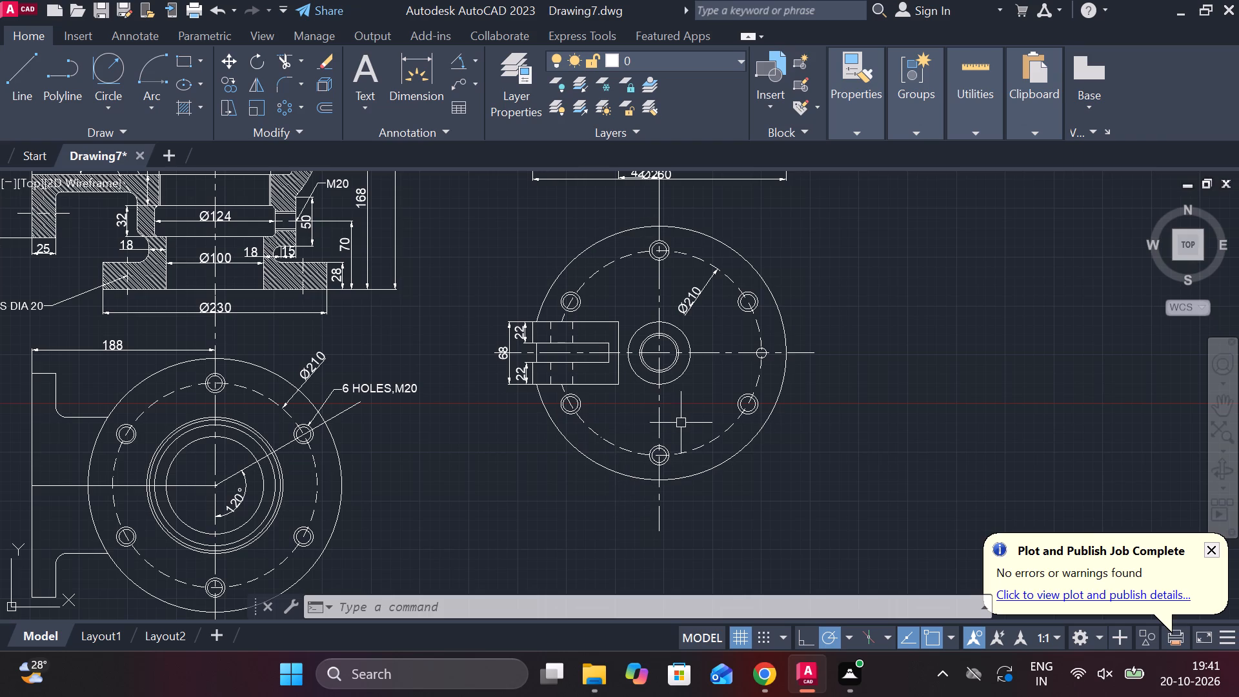
pyautogui.scroll(1, 536, 414)
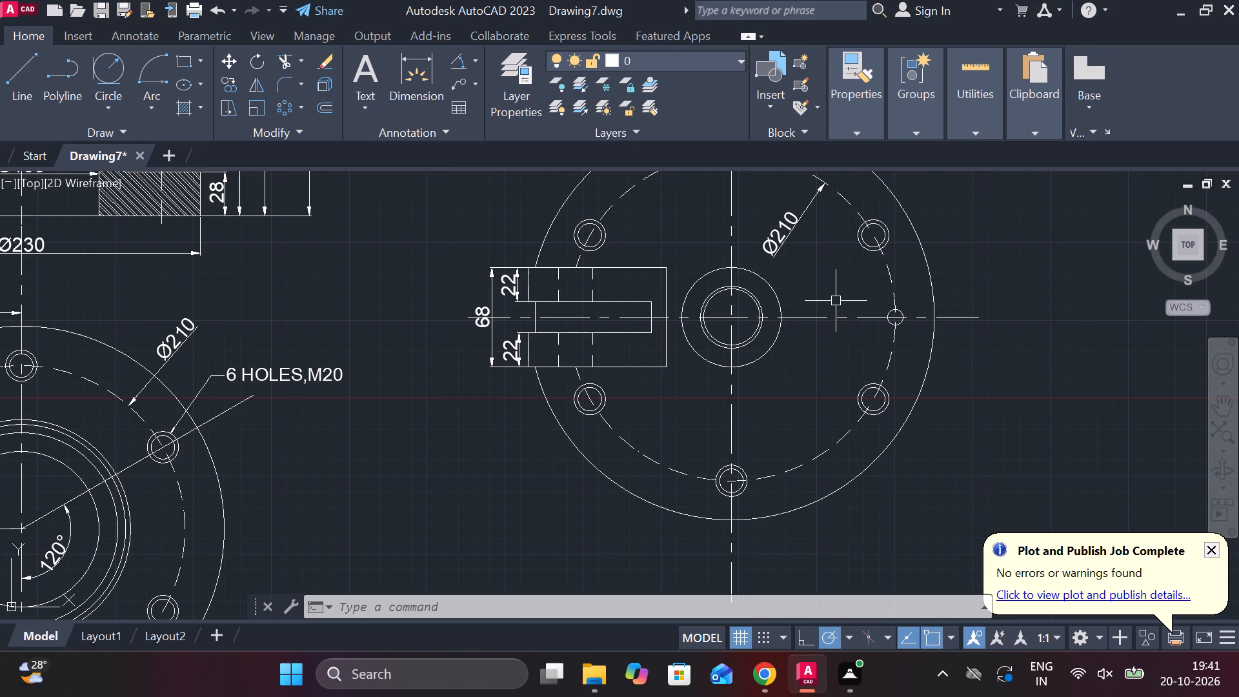
pyautogui.click(14, 62)
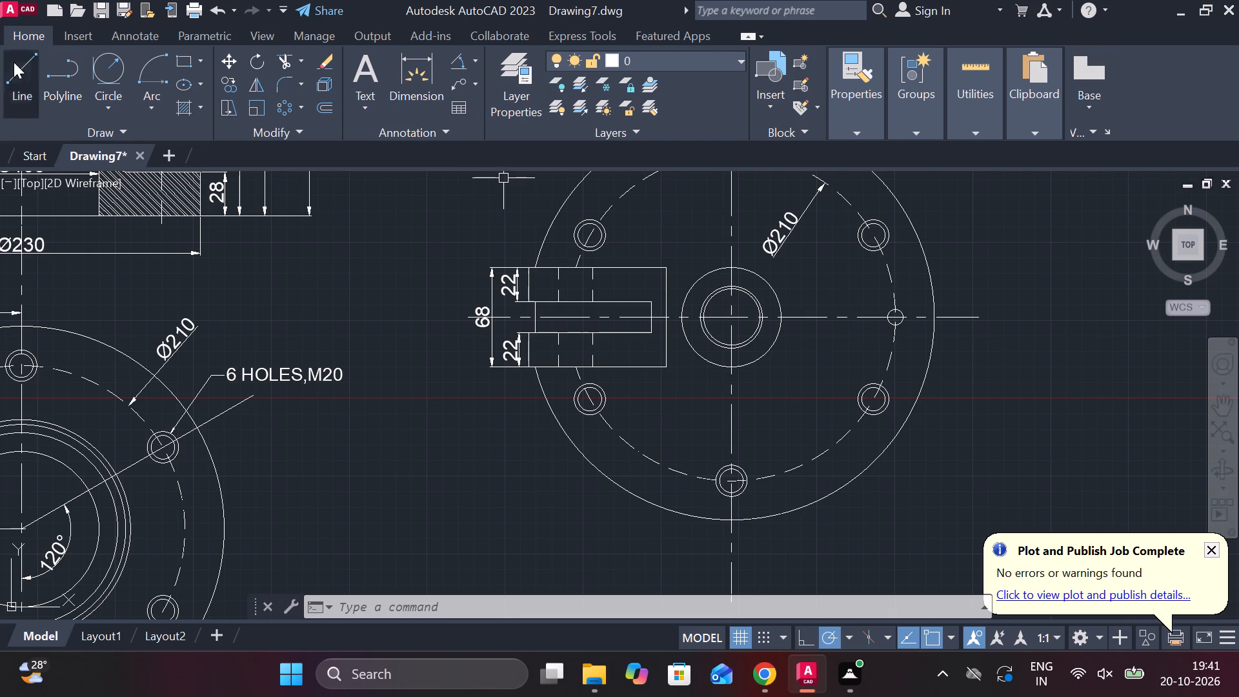
pyautogui.click(730, 314)
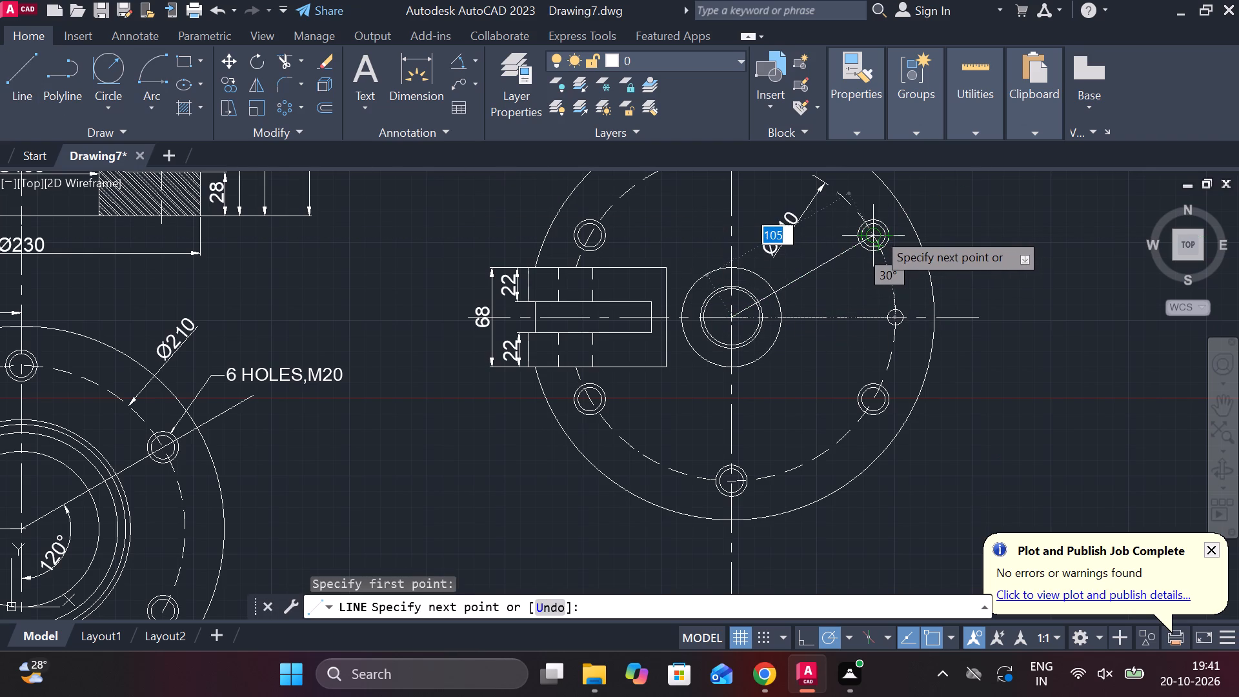
pyautogui.click(876, 231)
pyautogui.press('Escape')
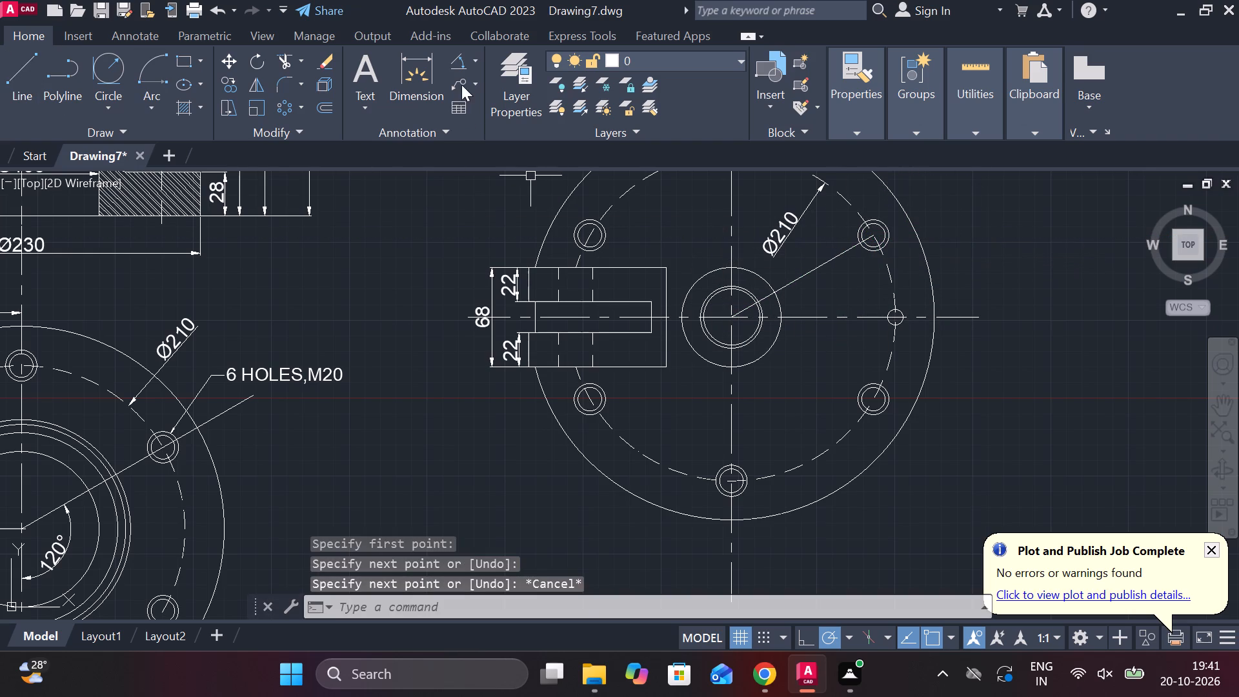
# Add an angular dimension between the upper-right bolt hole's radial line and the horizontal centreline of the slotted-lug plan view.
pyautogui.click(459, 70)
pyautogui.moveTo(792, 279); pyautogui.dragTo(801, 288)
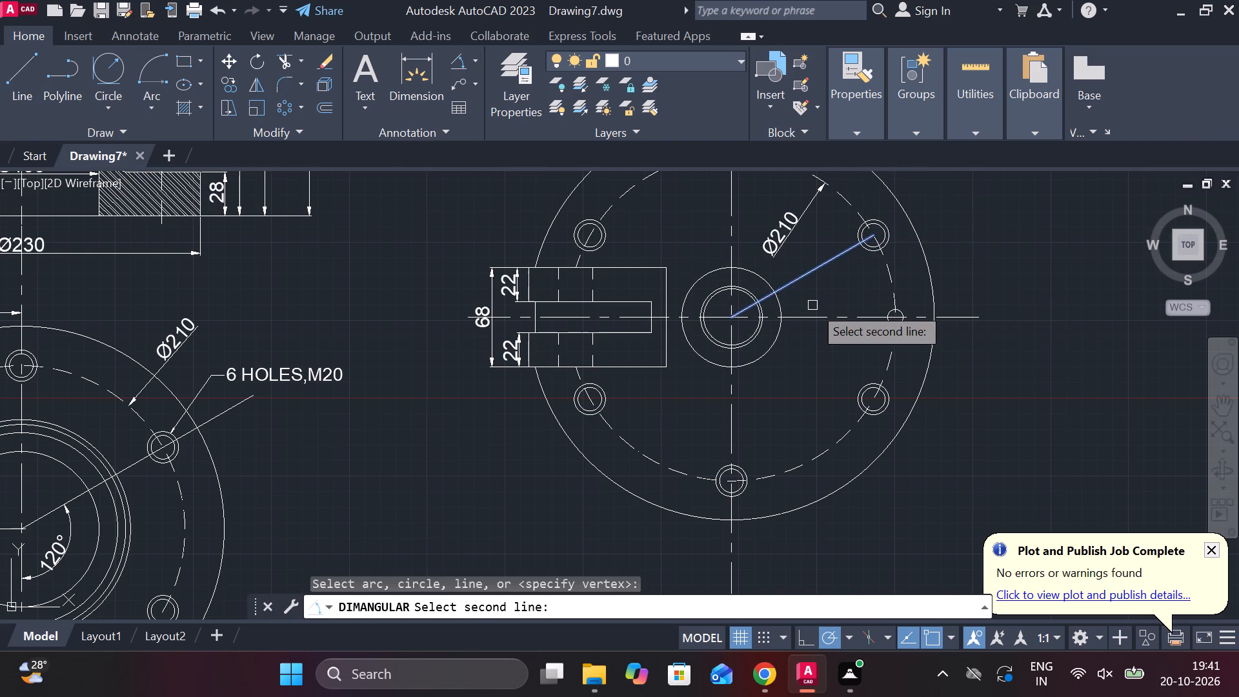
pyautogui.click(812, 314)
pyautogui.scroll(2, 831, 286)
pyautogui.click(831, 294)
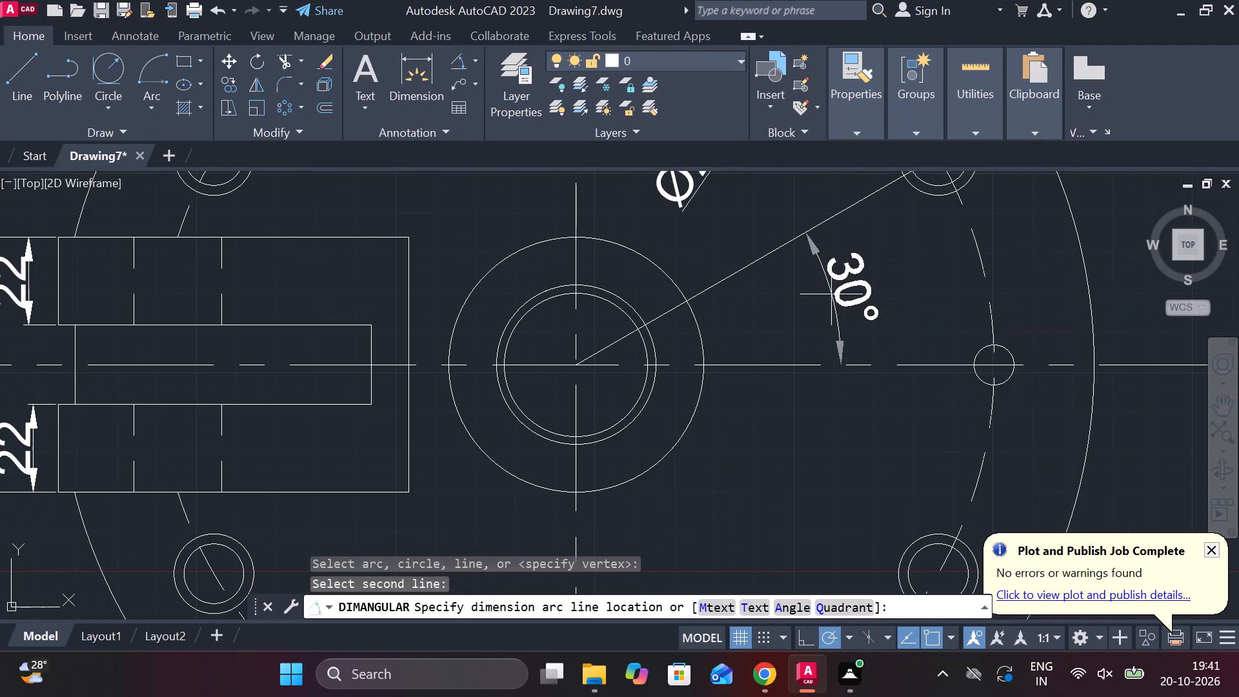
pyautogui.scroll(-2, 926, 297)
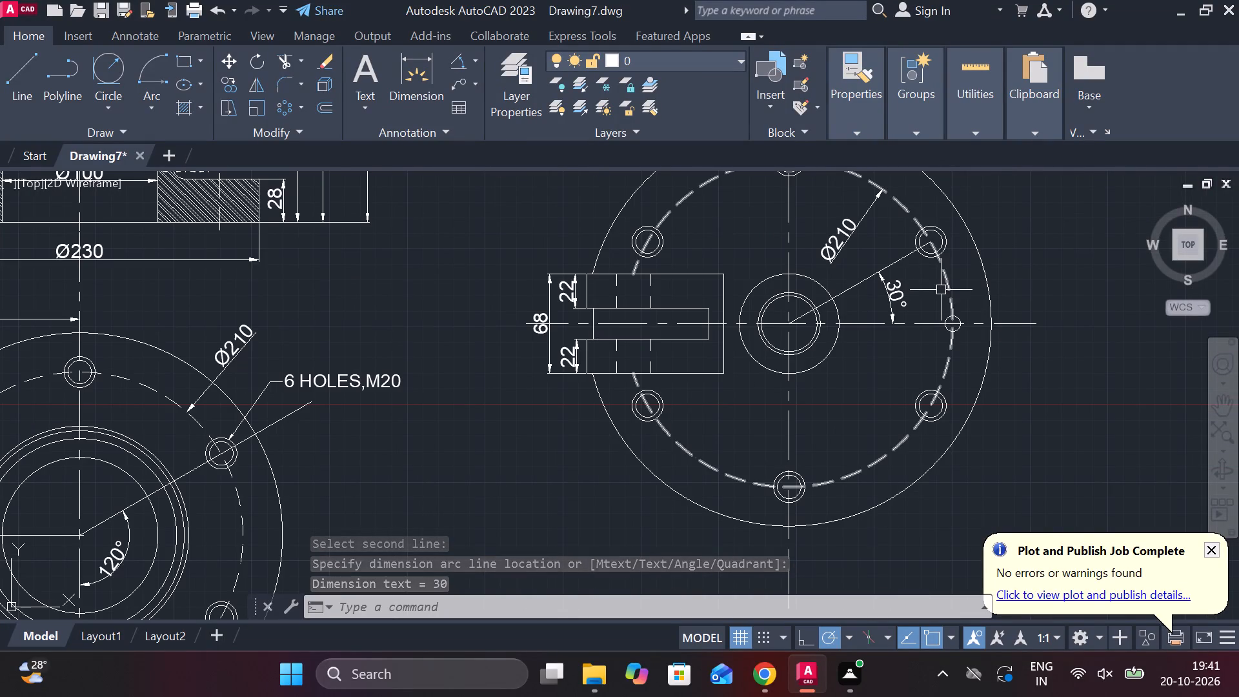
# Erase the angular dimension and the radial line running to the upper-right bolt hole.
pyautogui.click(895, 287)
pyautogui.write('E')
pyautogui.press('space')
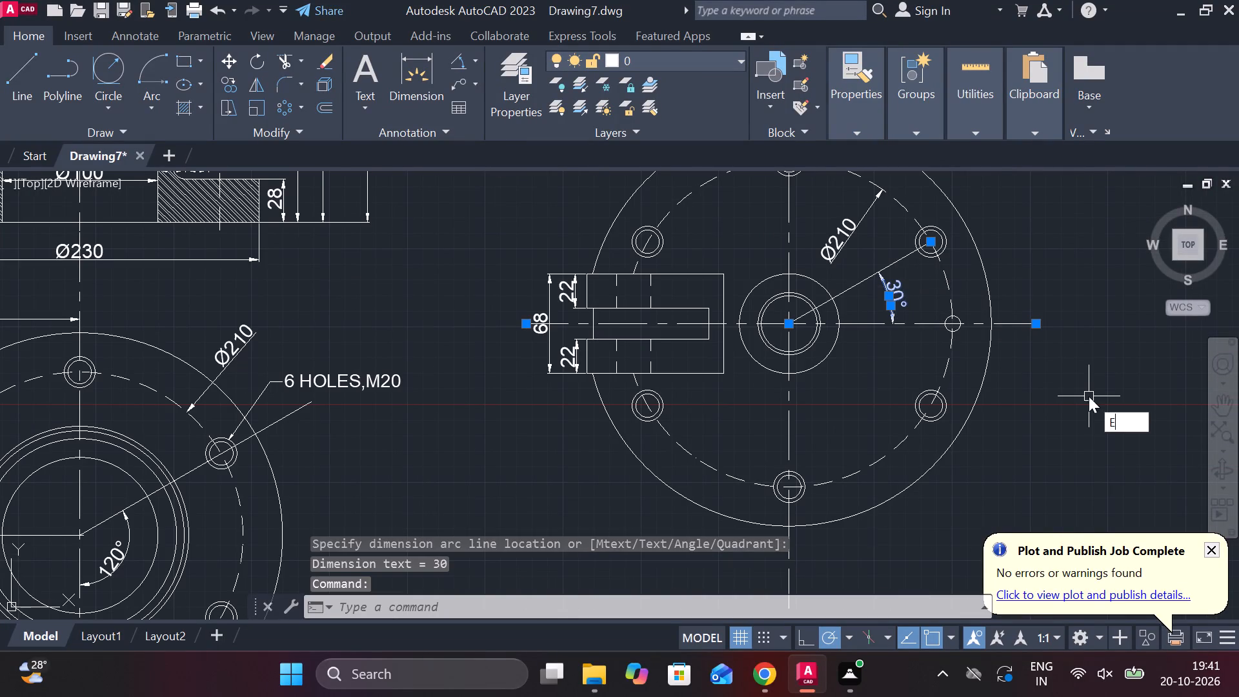
pyautogui.click(853, 281)
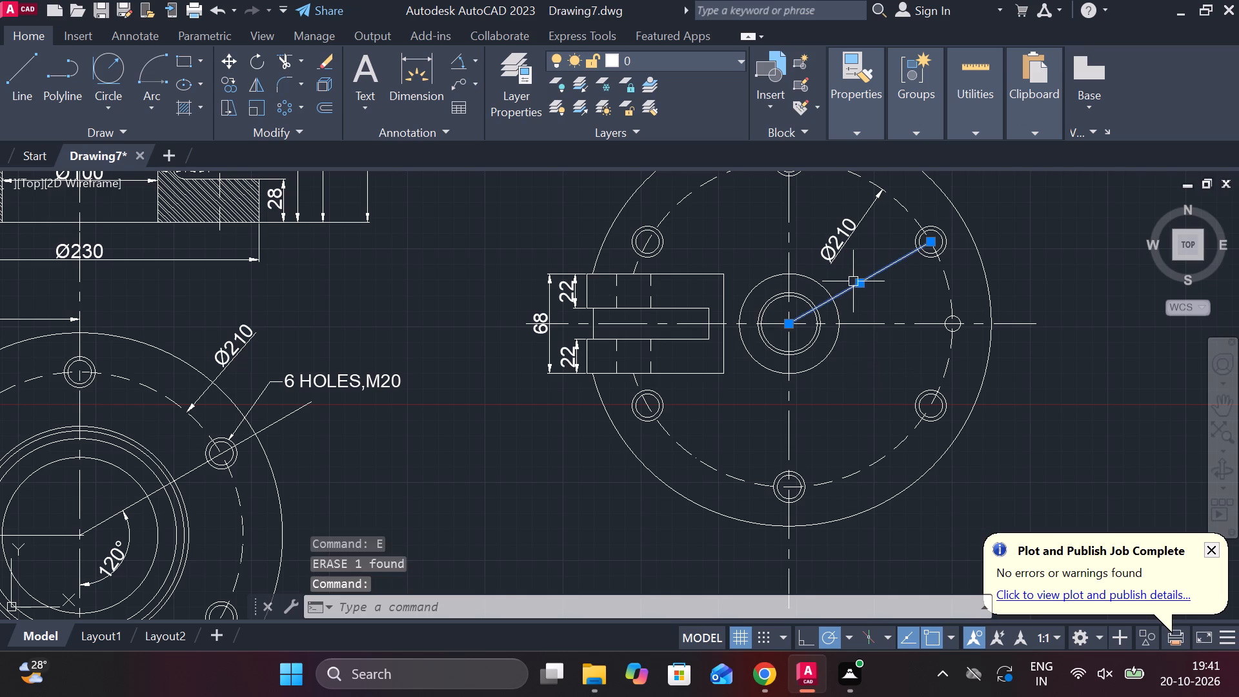
pyautogui.write('E')
pyautogui.press('space')
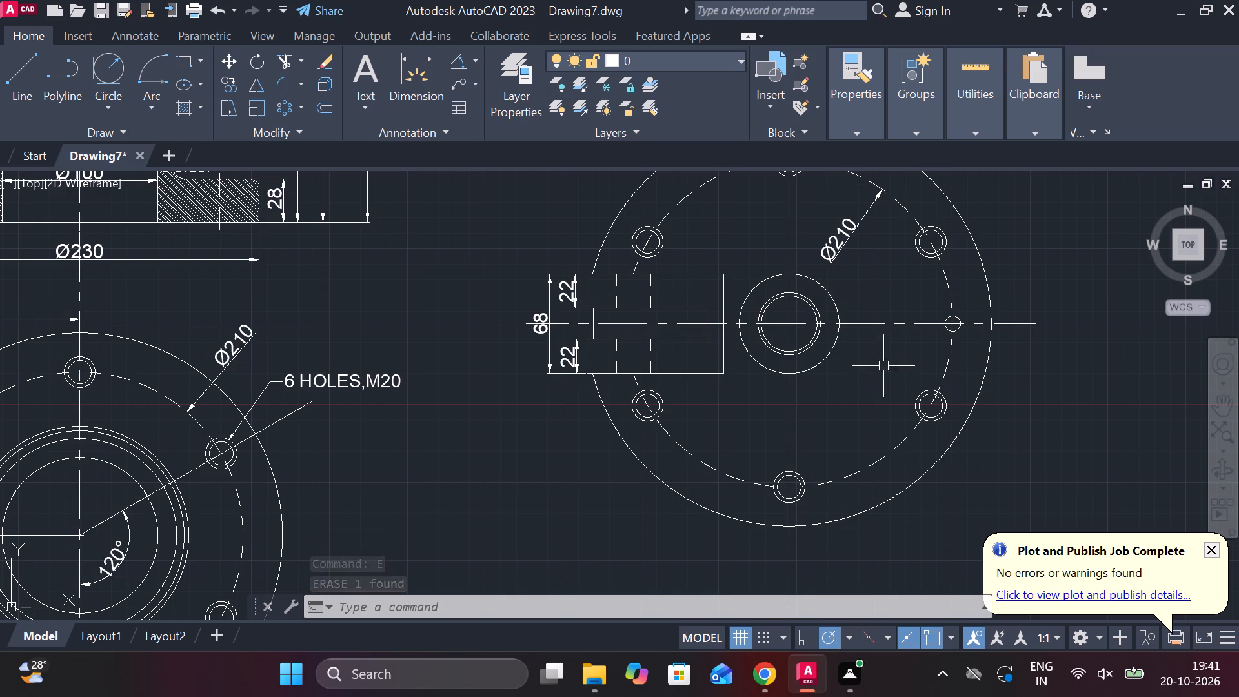
# Examine the slotted lug and the two bolt holes above and below it in the plan view.
pyautogui.scroll(1, 669, 346)
pyautogui.moveTo(681, 367); pyautogui.dragTo(713, 478, button='middle')
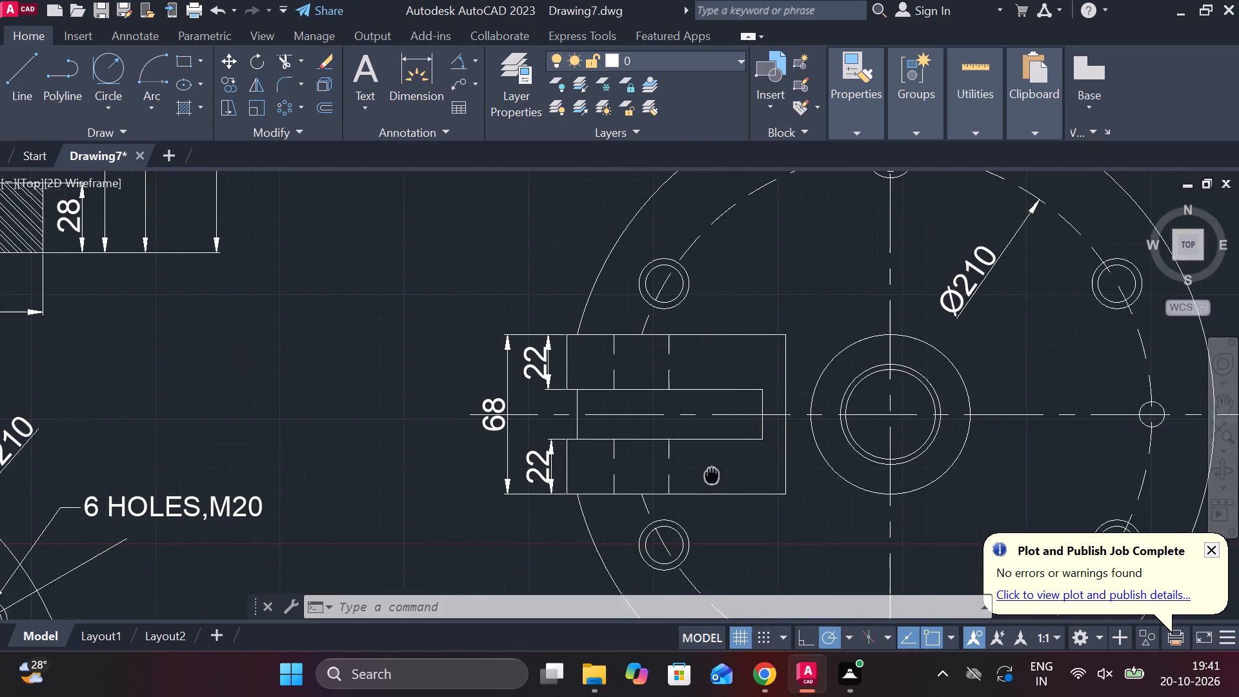
pyautogui.moveTo(713, 478); pyautogui.dragTo(711, 478, button='middle')
pyautogui.scroll(-1, 717, 378)
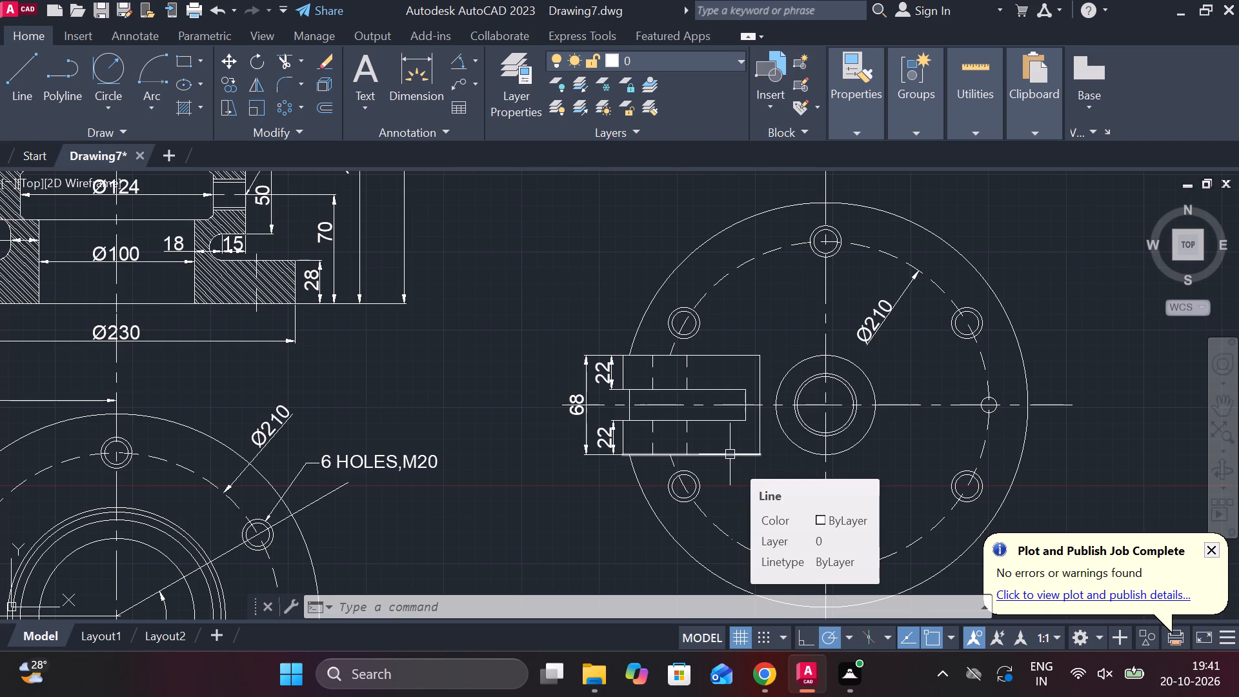
pyautogui.scroll(2, 685, 430)
pyautogui.scroll(-1, 688, 427)
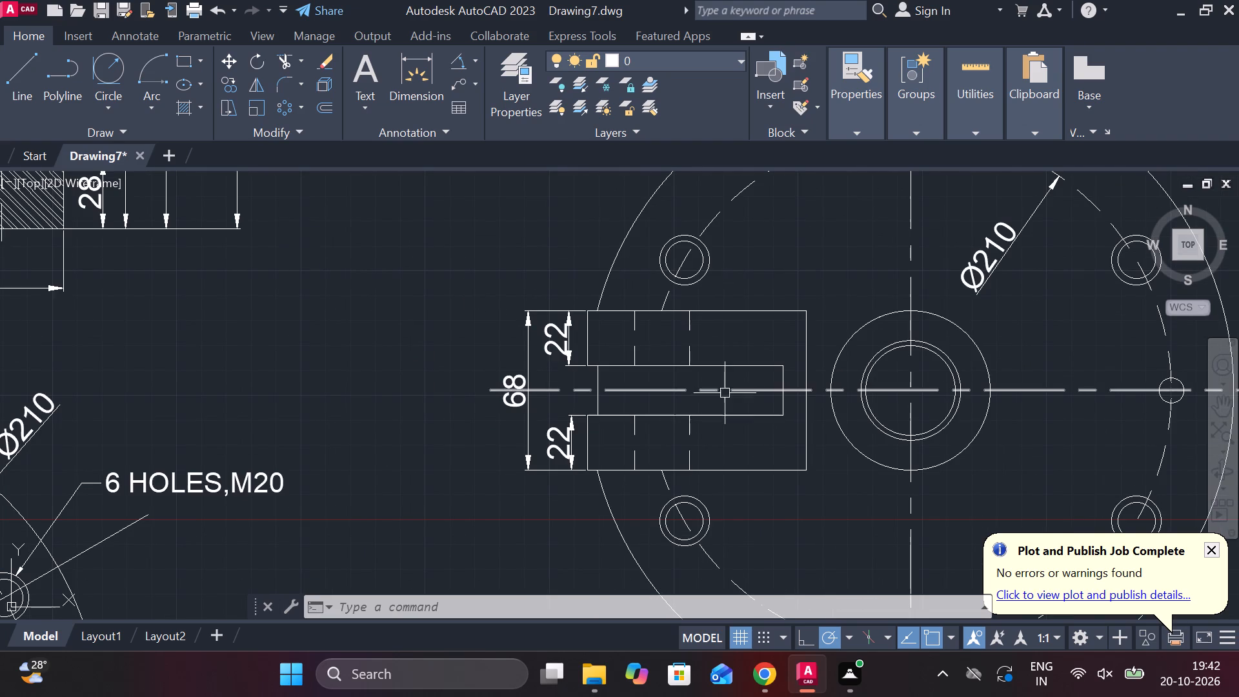
pyautogui.scroll(-1, 738, 360)
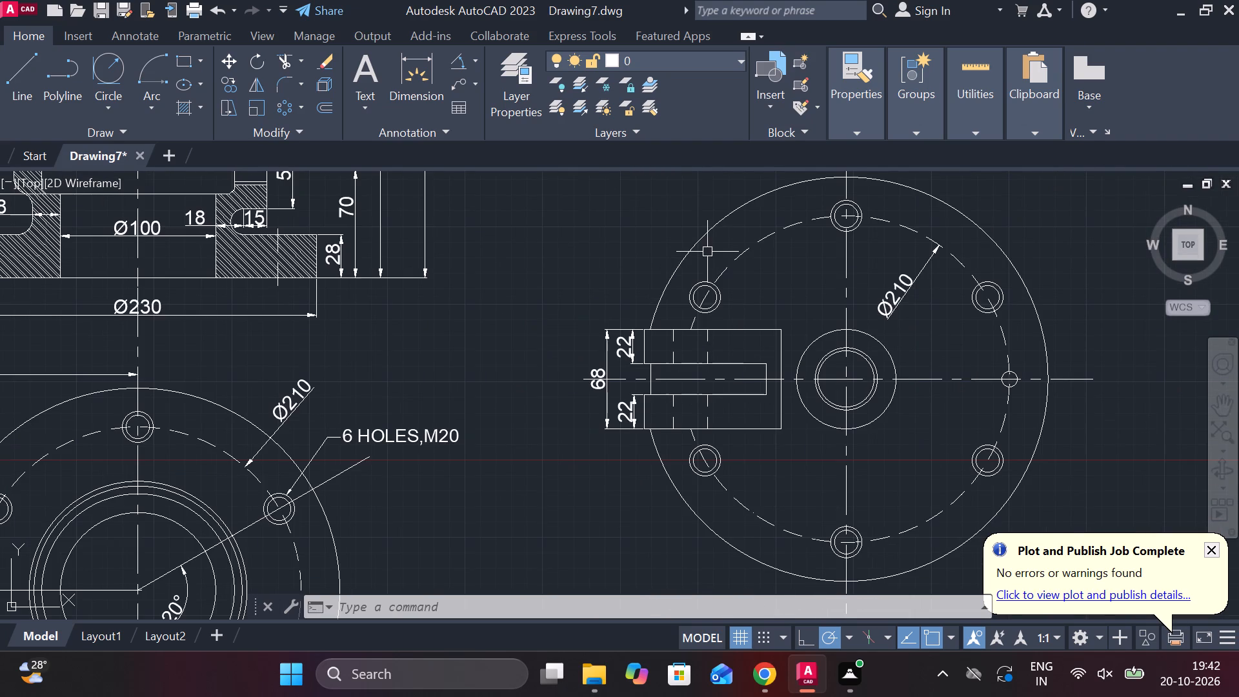
pyautogui.scroll(2, 704, 250)
pyautogui.scroll(-1, 750, 312)
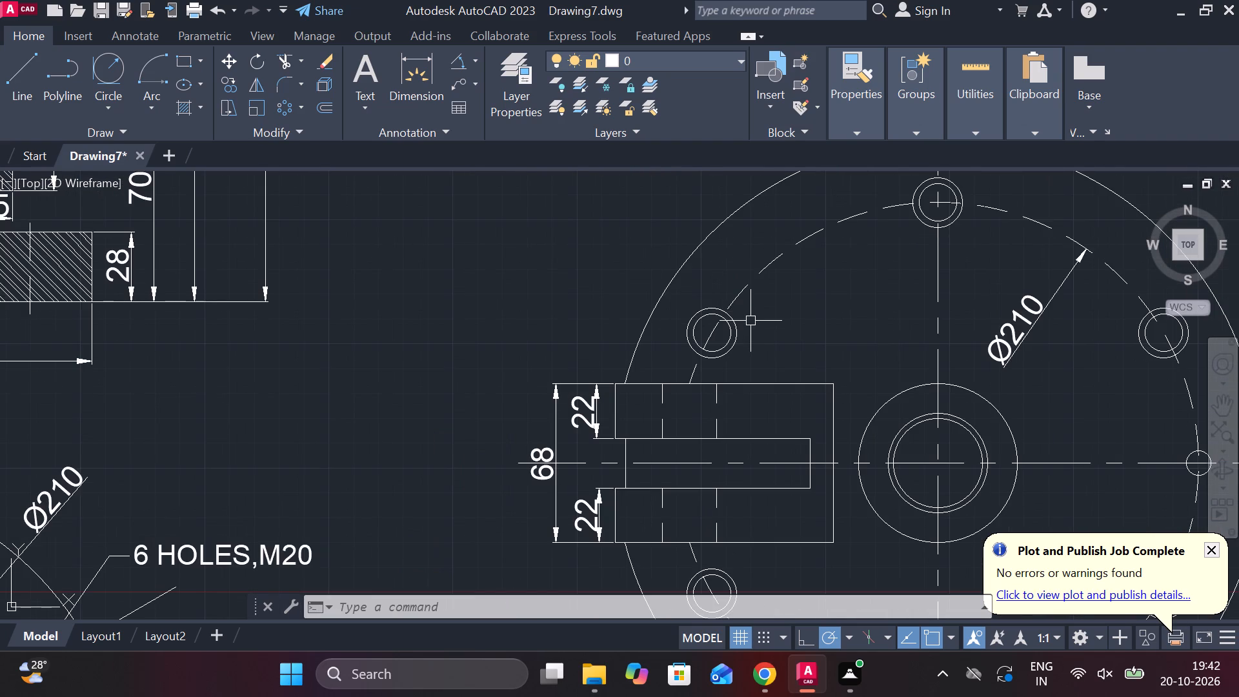
# Draw a vertical construction line from the centre of the upper-left bolt hole to the centre of the lower-left bolt hole.
pyautogui.moveTo(754, 330); pyautogui.dragTo(757, 308, button='middle')
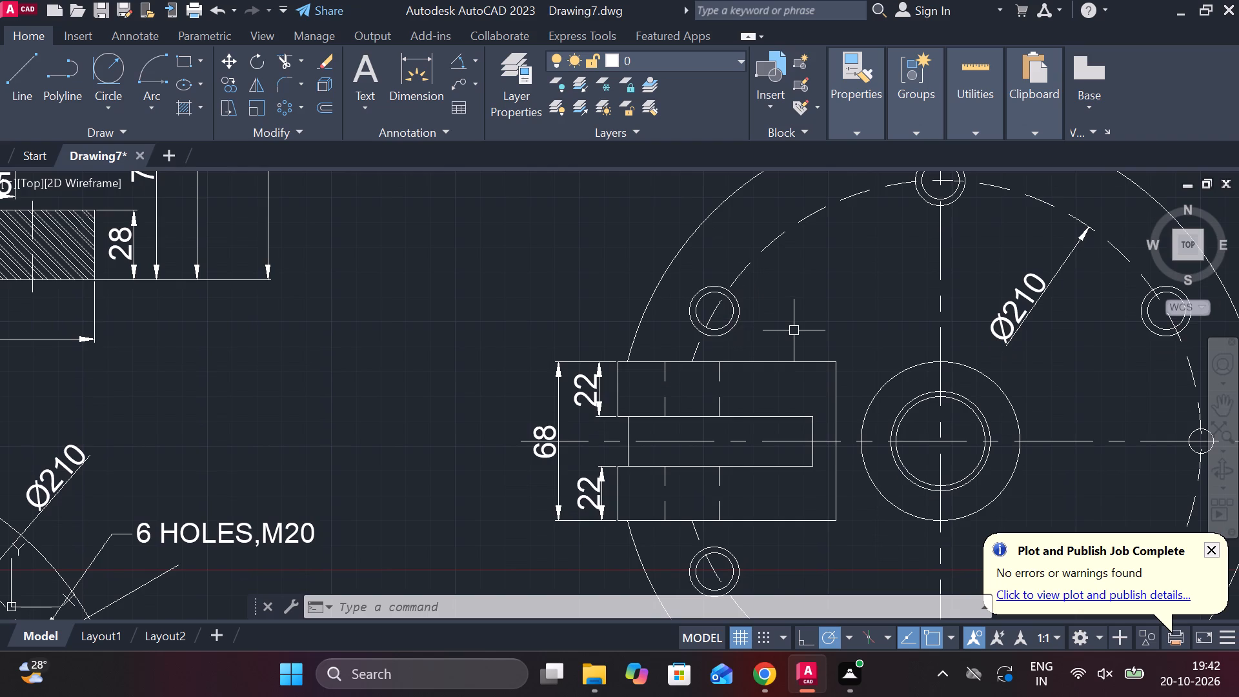
pyautogui.press('l')
pyautogui.press('Return')
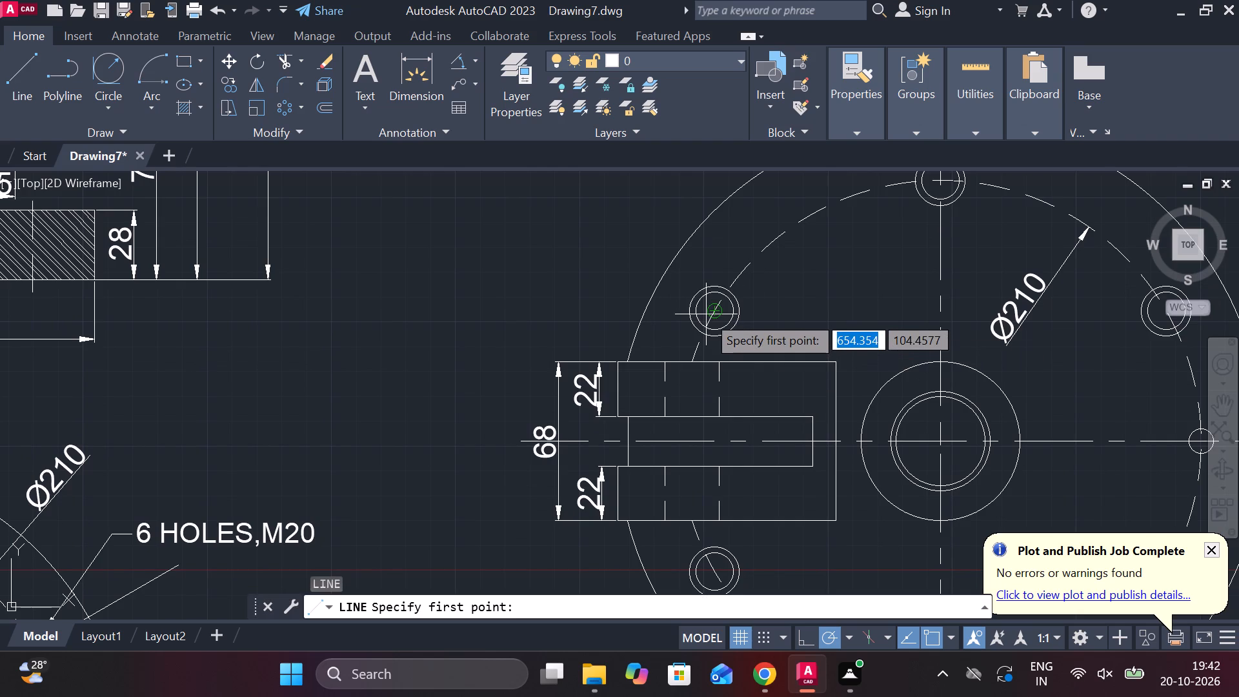
pyautogui.click(720, 307)
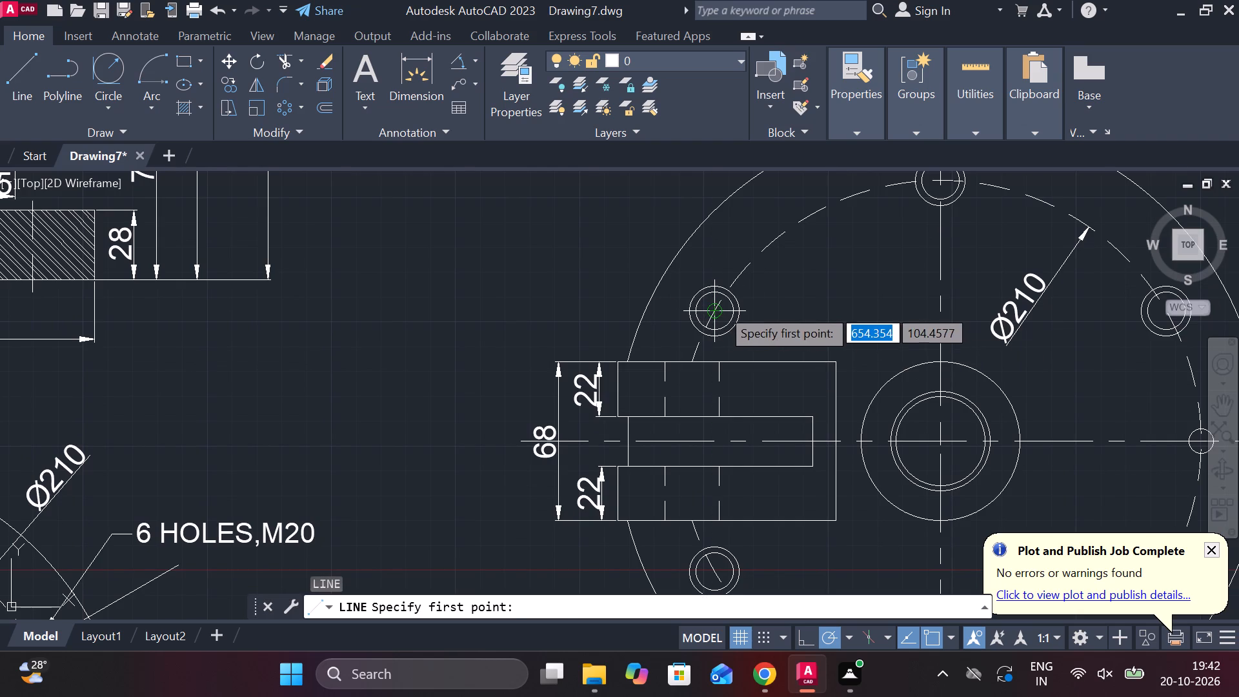
pyautogui.click(716, 566)
pyautogui.press('Escape')
# Lengthen the vertical construction line upward by 11.5 beyond the upper-left bolt hole's centre.
pyautogui.scroll(2, 708, 313)
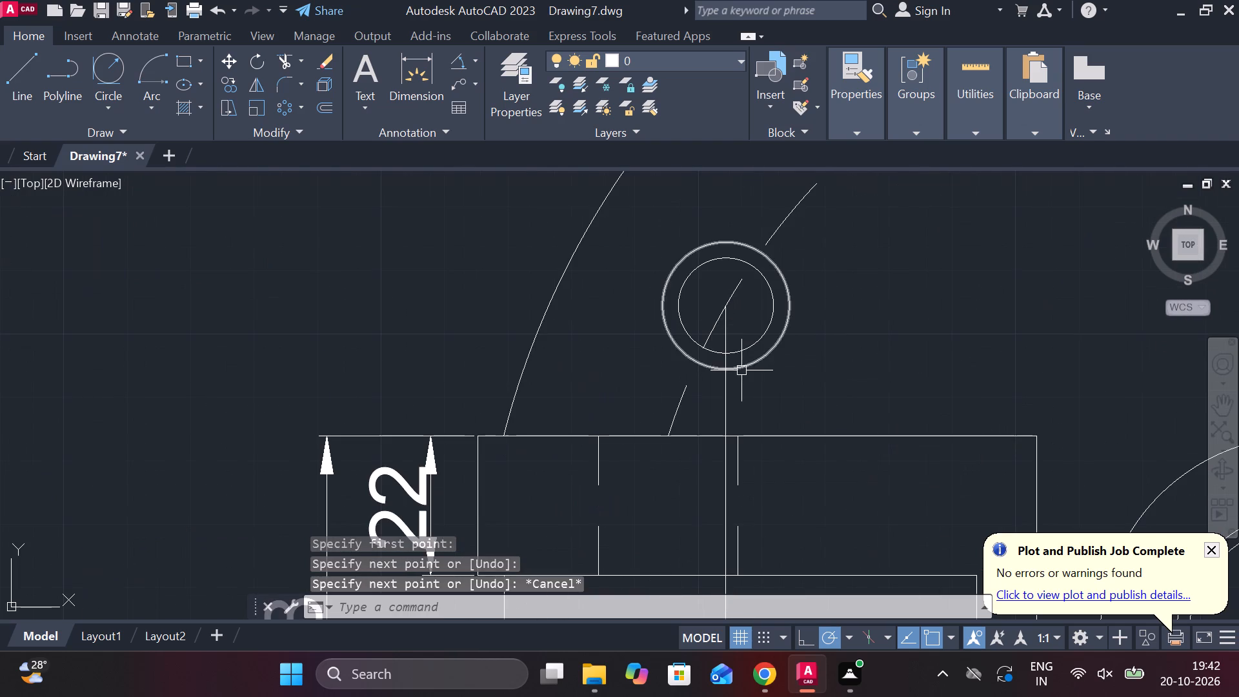
pyautogui.click(729, 388)
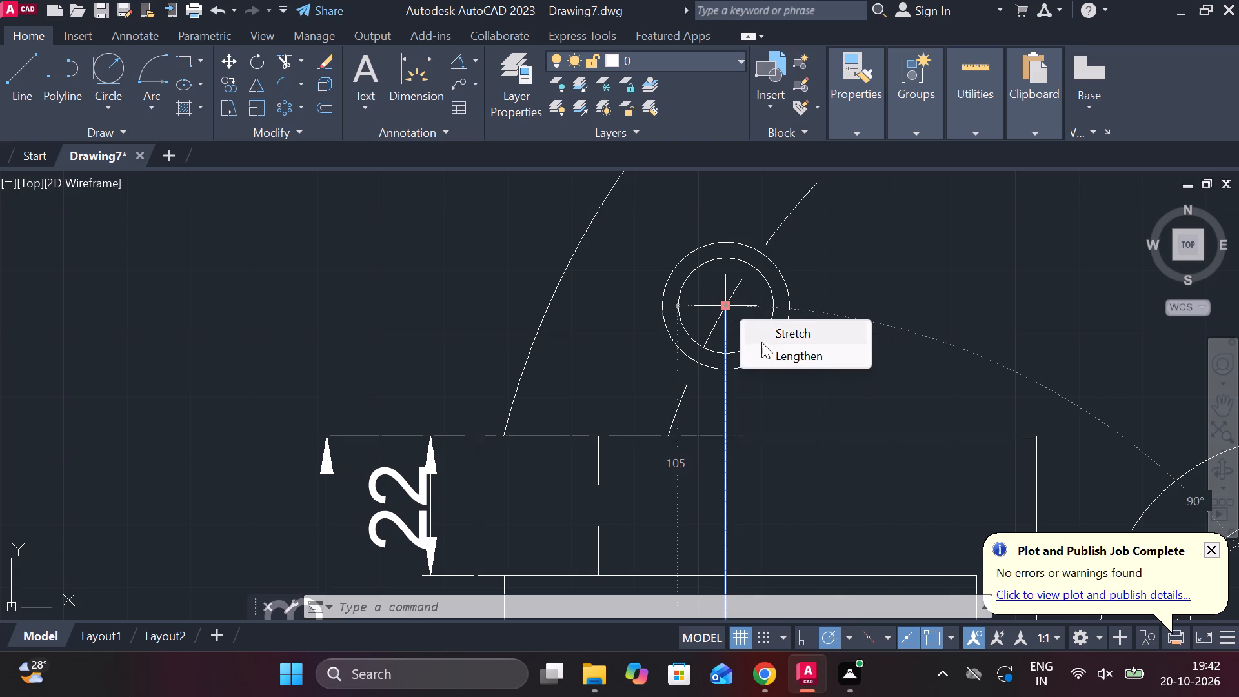
pyautogui.click(807, 358)
pyautogui.write('11.')
pyautogui.press('5')
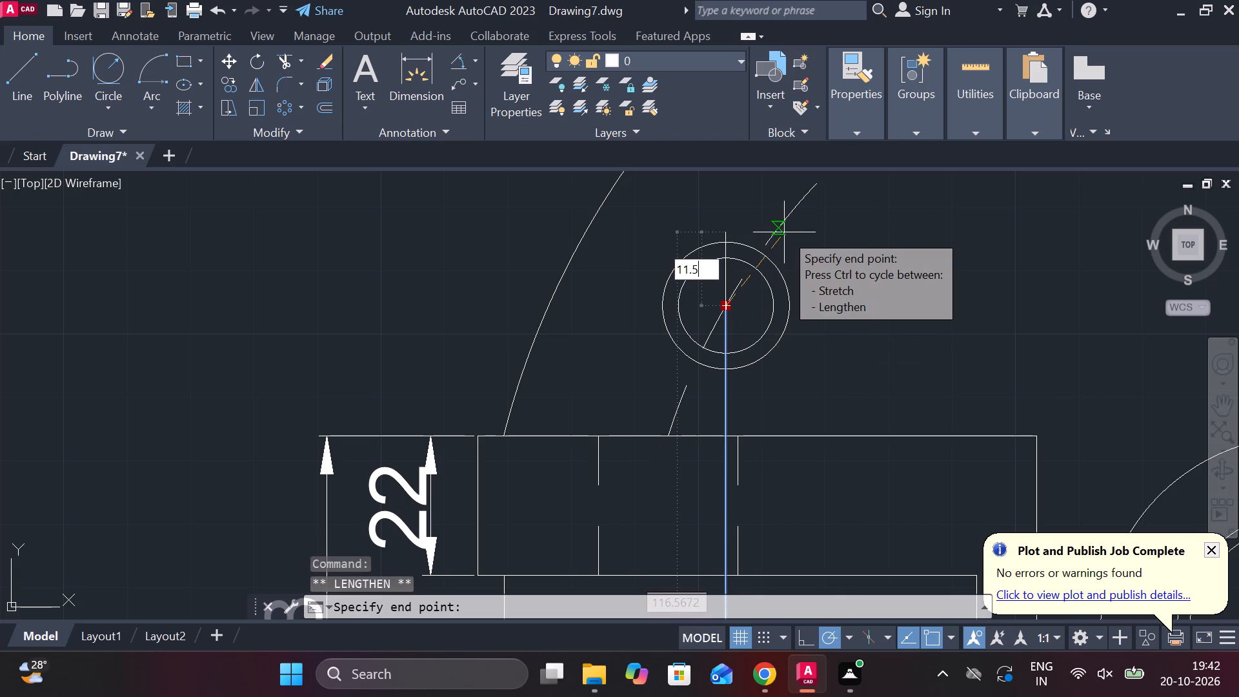
pyautogui.press('Return')
# Lengthen the vertical construction line downward by 11.5 beyond the lower-left bolt hole's centre.
pyautogui.scroll(-2, 795, 283)
pyautogui.moveTo(801, 402); pyautogui.dragTo(781, 243, button='middle')
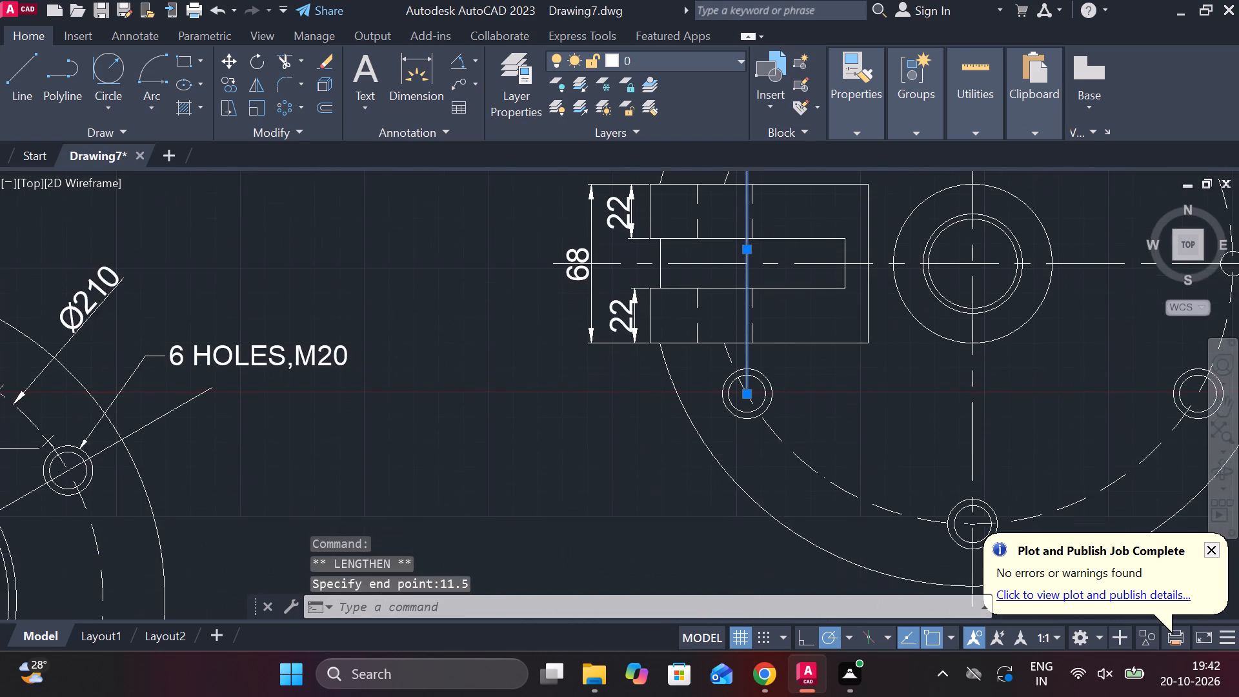
pyautogui.scroll(2, 780, 318)
pyautogui.moveTo(752, 484); pyautogui.dragTo(749, 369, button='middle')
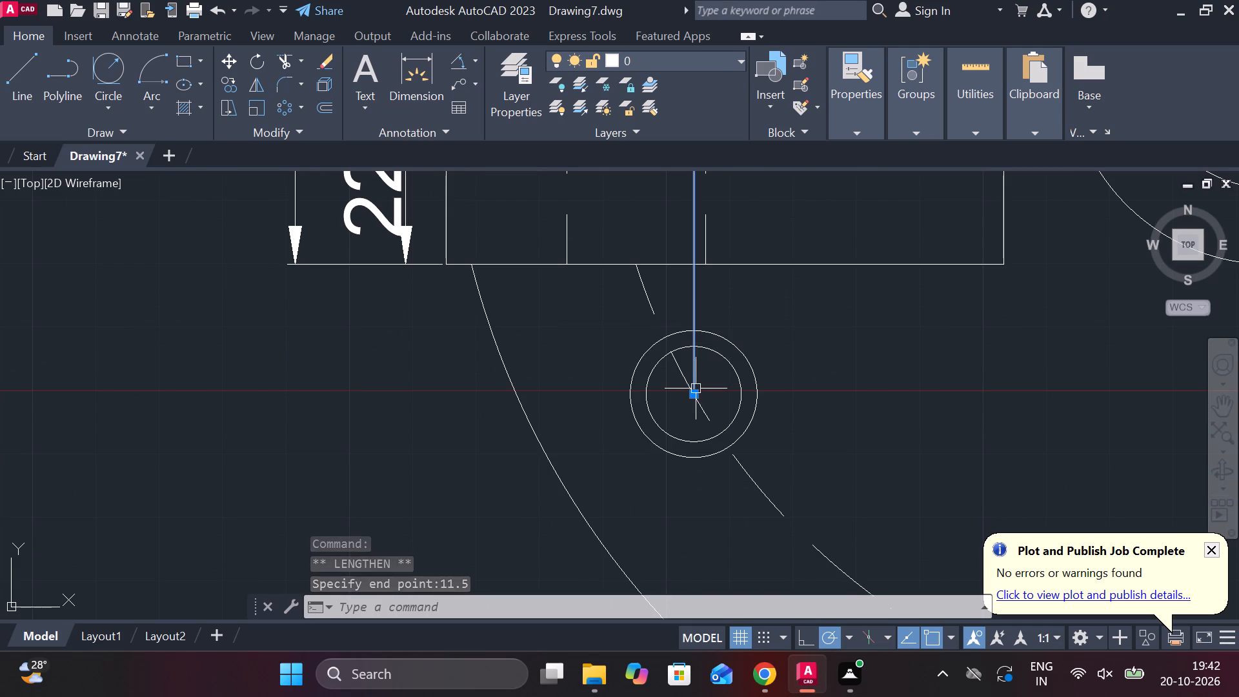
pyautogui.click(749, 442)
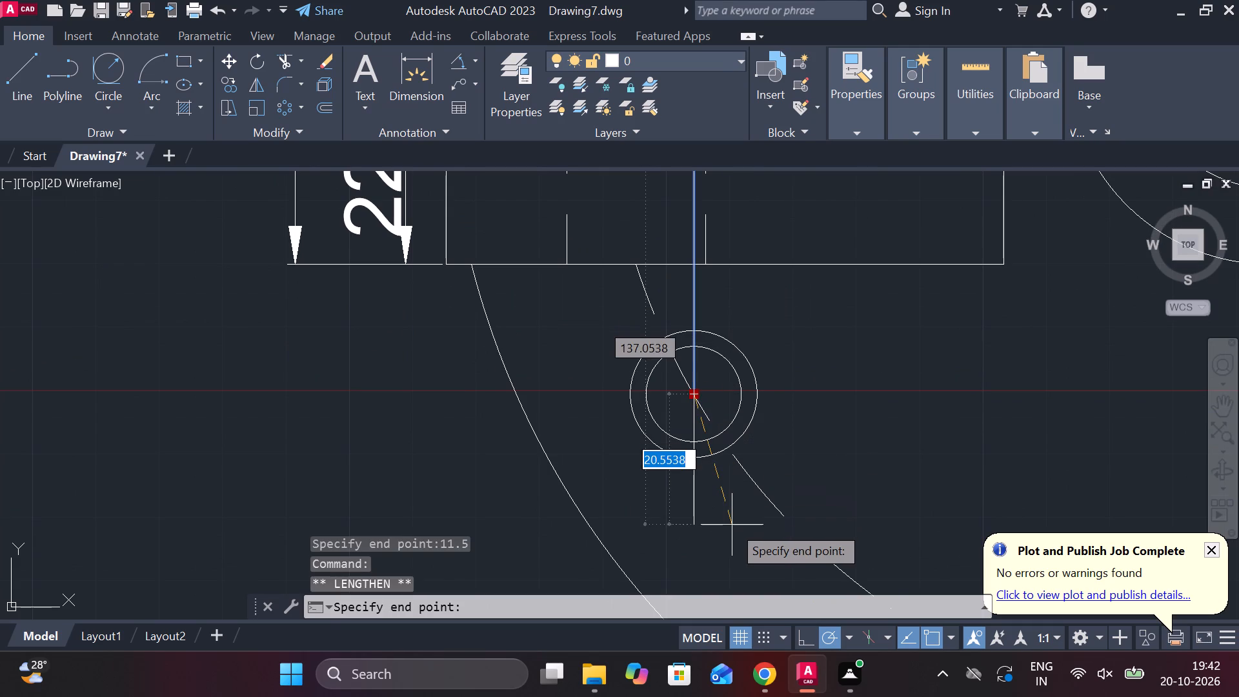
pyautogui.write('11.5')
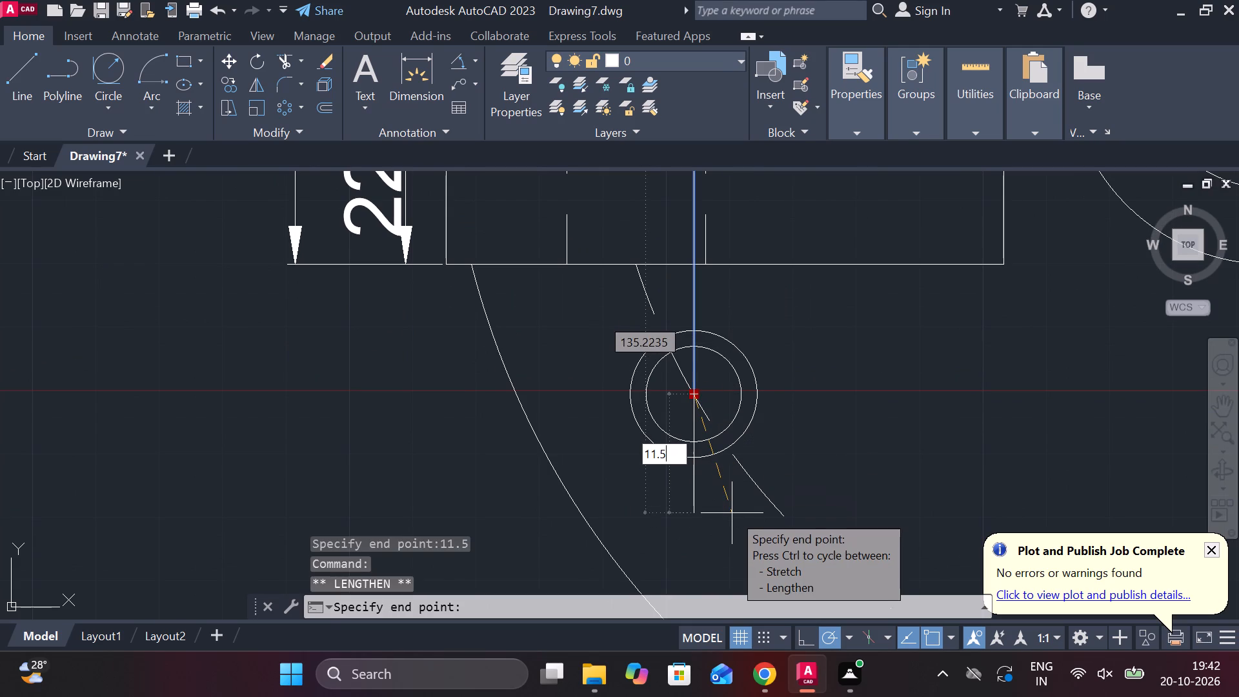
pyautogui.press('Return')
pyautogui.press('Escape')
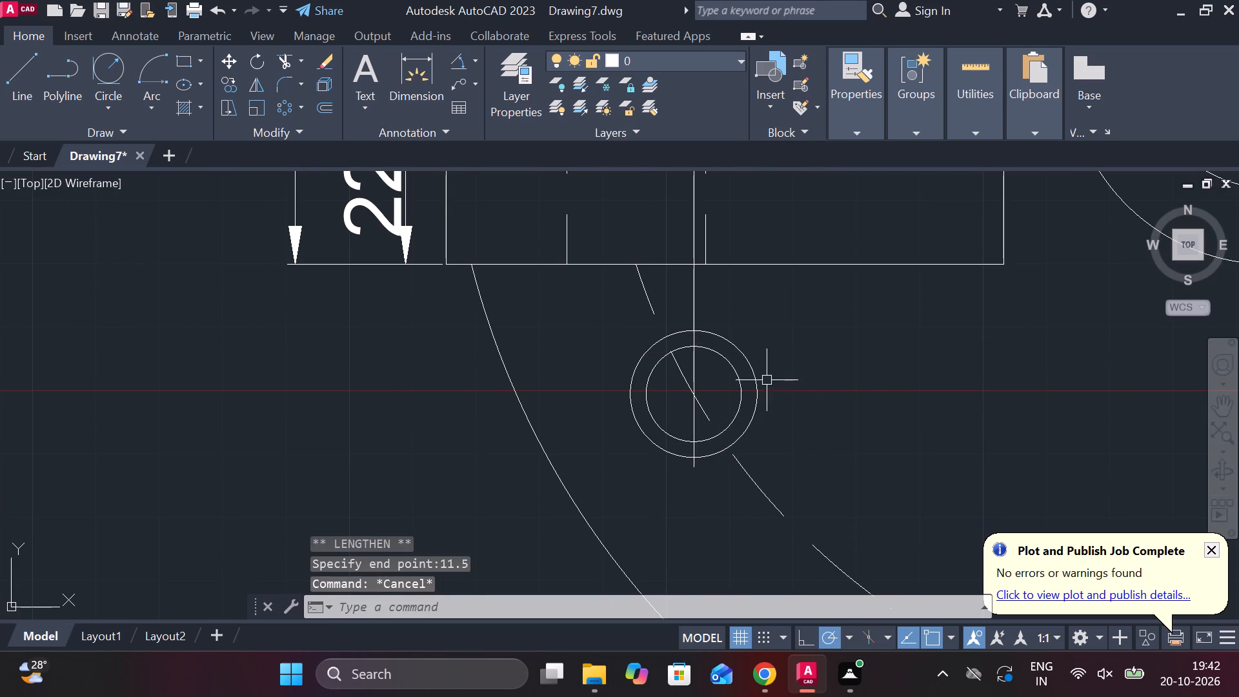
# Move both lower-left bolt hole circles straight down from their centre to where the construction line crosses the hole's outer circle.
pyautogui.click(734, 376)
pyautogui.click(743, 359)
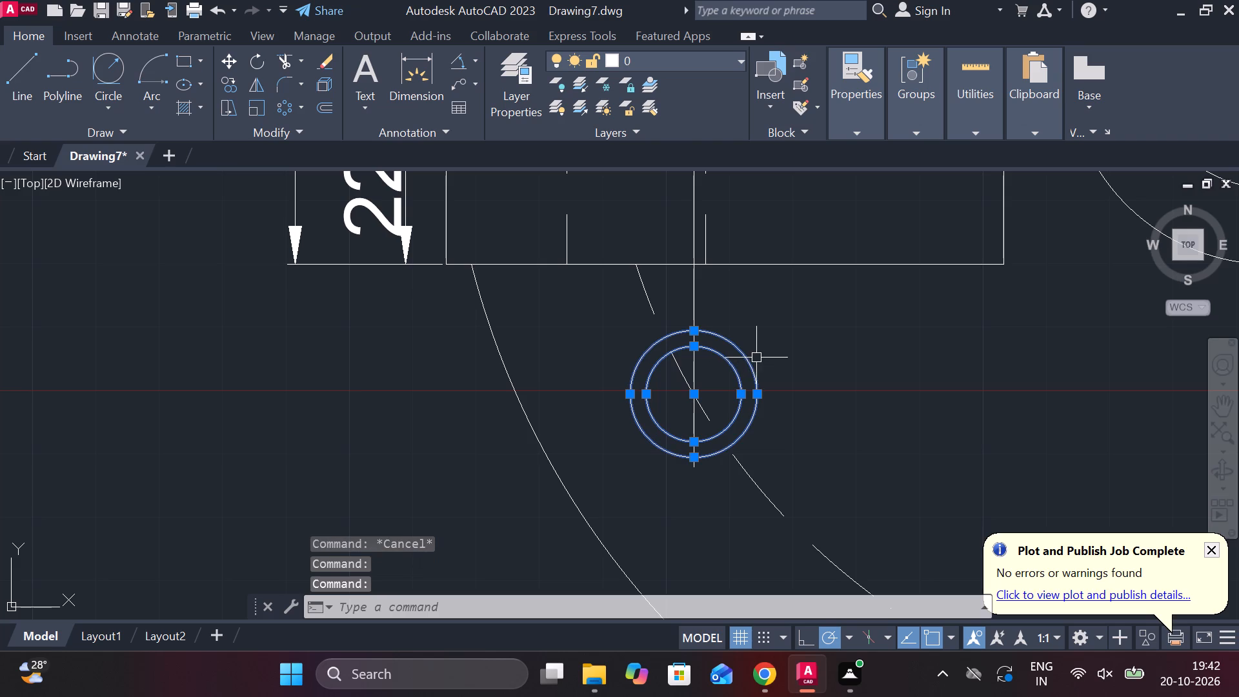
pyautogui.press('m')
pyautogui.press('Return')
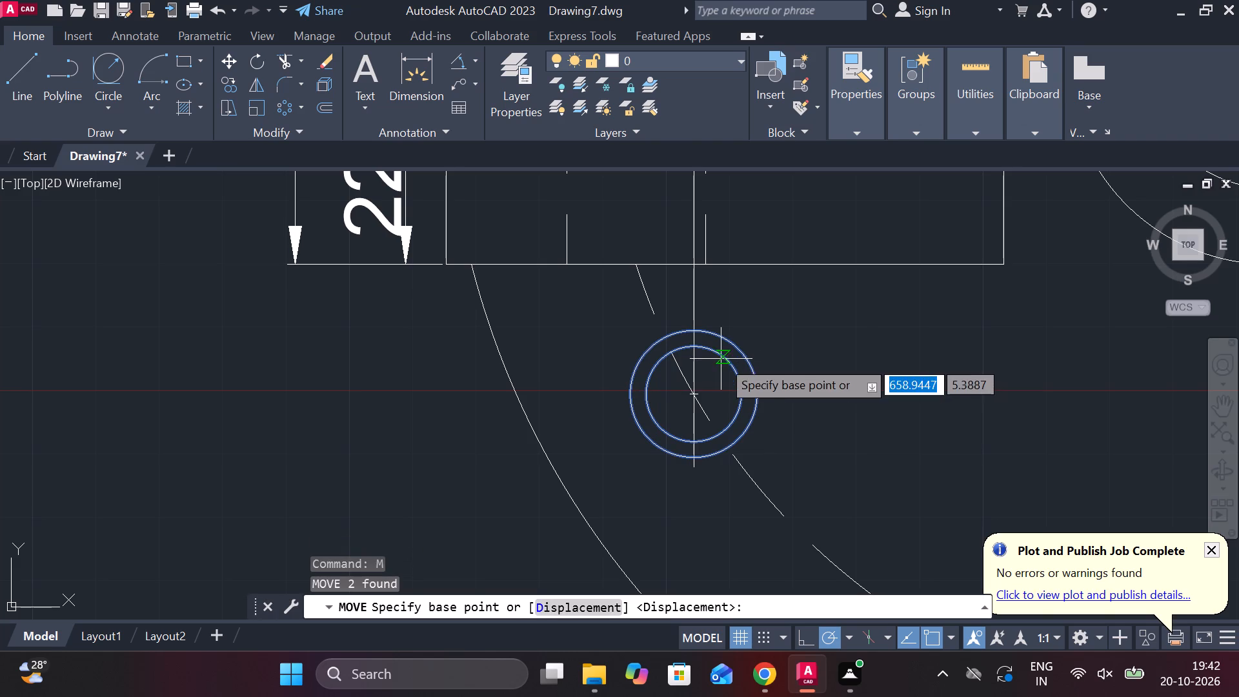
pyautogui.click(692, 392)
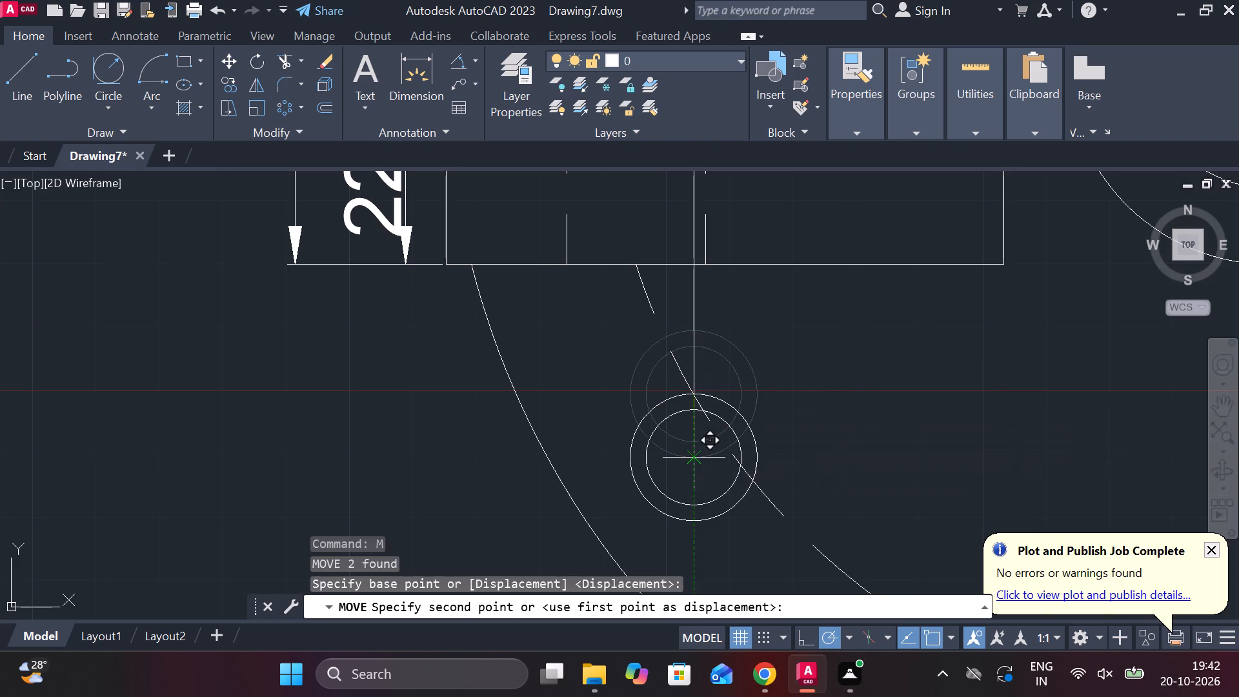
pyautogui.click(687, 458)
pyautogui.scroll(-2, 794, 422)
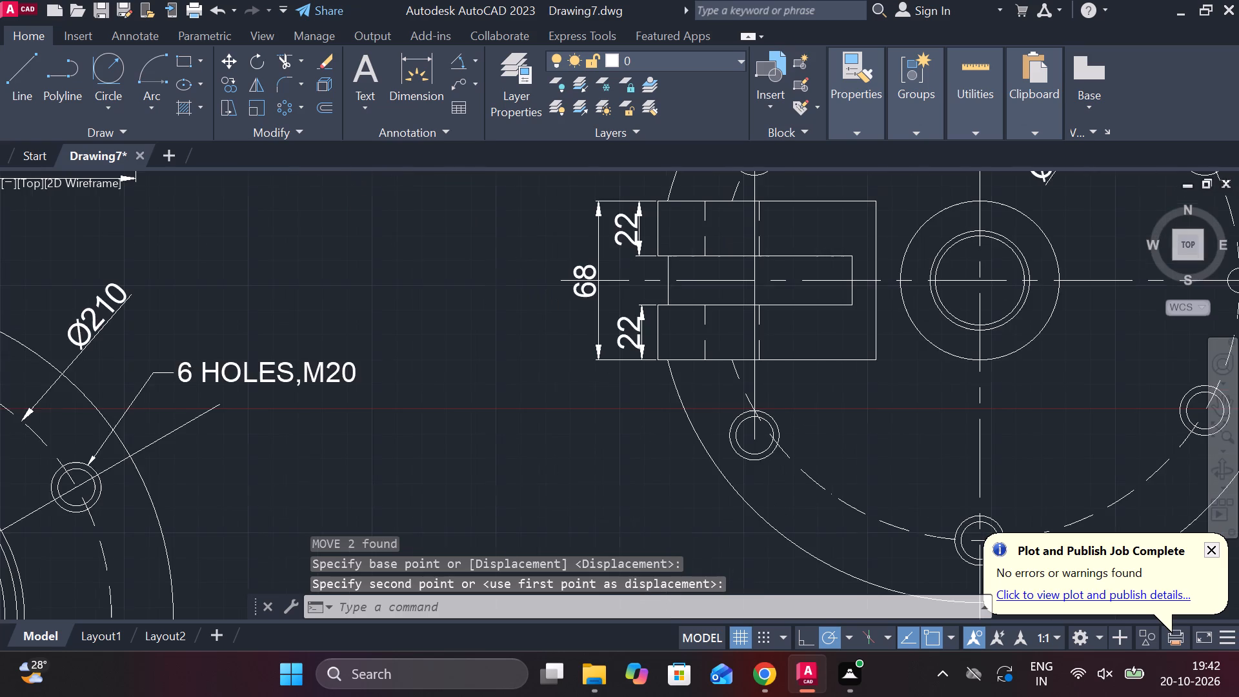
# Move both upper-left bolt hole circles straight up from their centre to the upper end of the construction line.
pyautogui.scroll(-1, 794, 422)
pyautogui.scroll(1, 805, 314)
pyautogui.moveTo(808, 258); pyautogui.dragTo(821, 380, button='middle')
pyautogui.scroll(2, 778, 318)
pyautogui.click(778, 349)
pyautogui.click(782, 334)
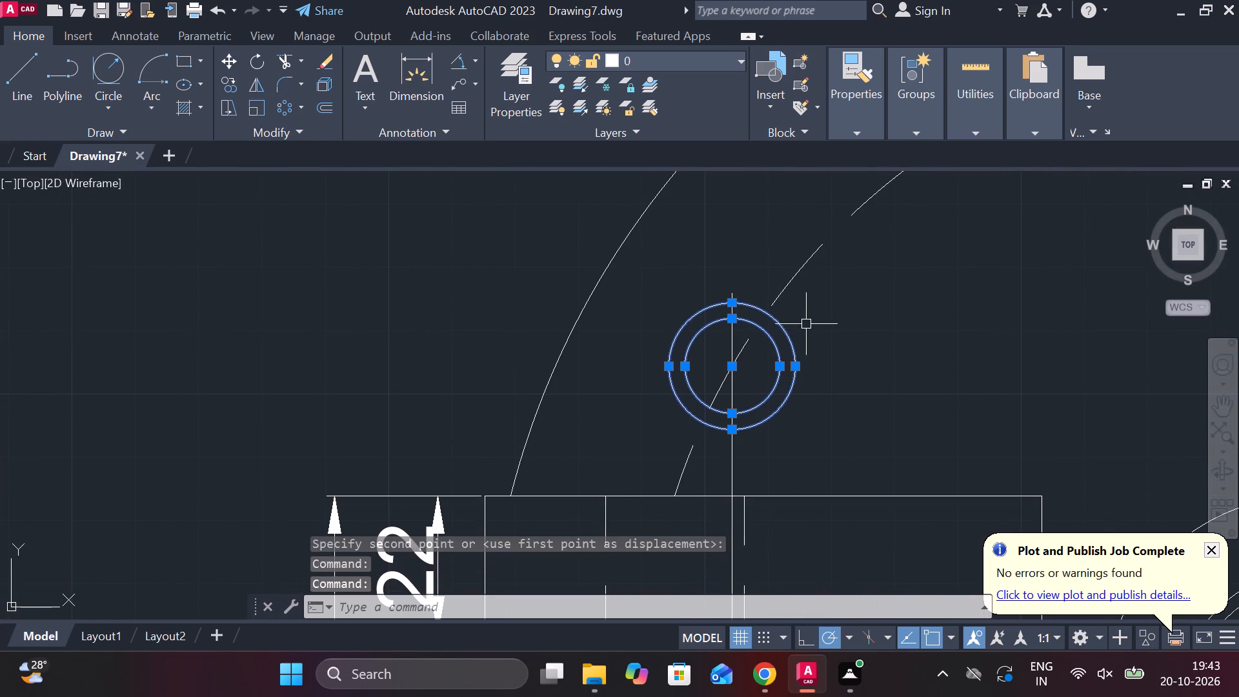
pyautogui.press('m')
pyautogui.press('Return')
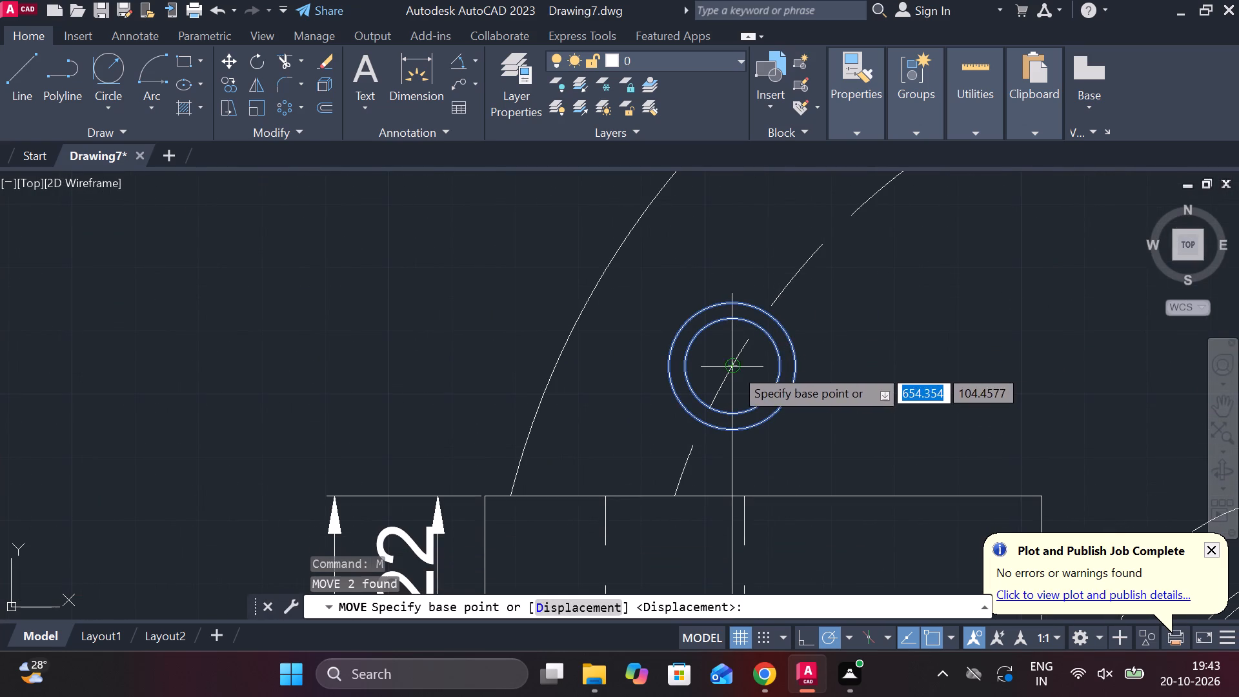
pyautogui.click(734, 367)
pyautogui.click(736, 288)
pyautogui.scroll(-3, 827, 302)
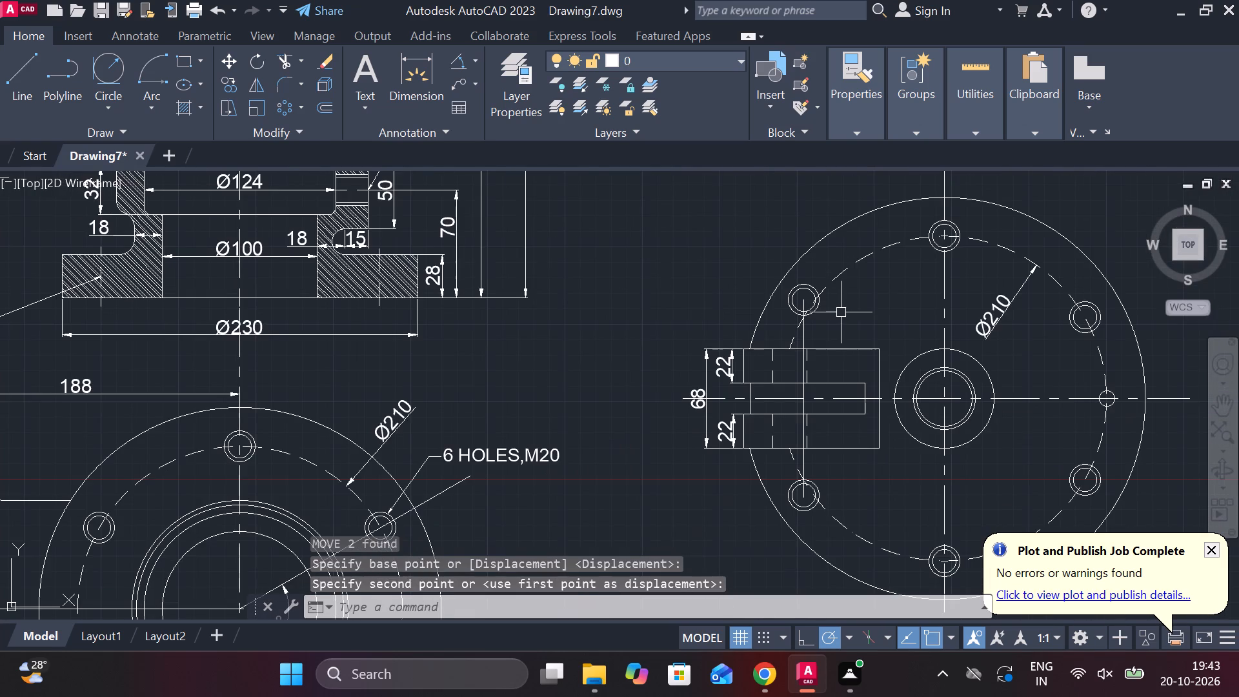
# Erase the vertical construction line between the two left bolt holes.
pyautogui.moveTo(826, 312); pyautogui.dragTo(794, 309, button='middle')
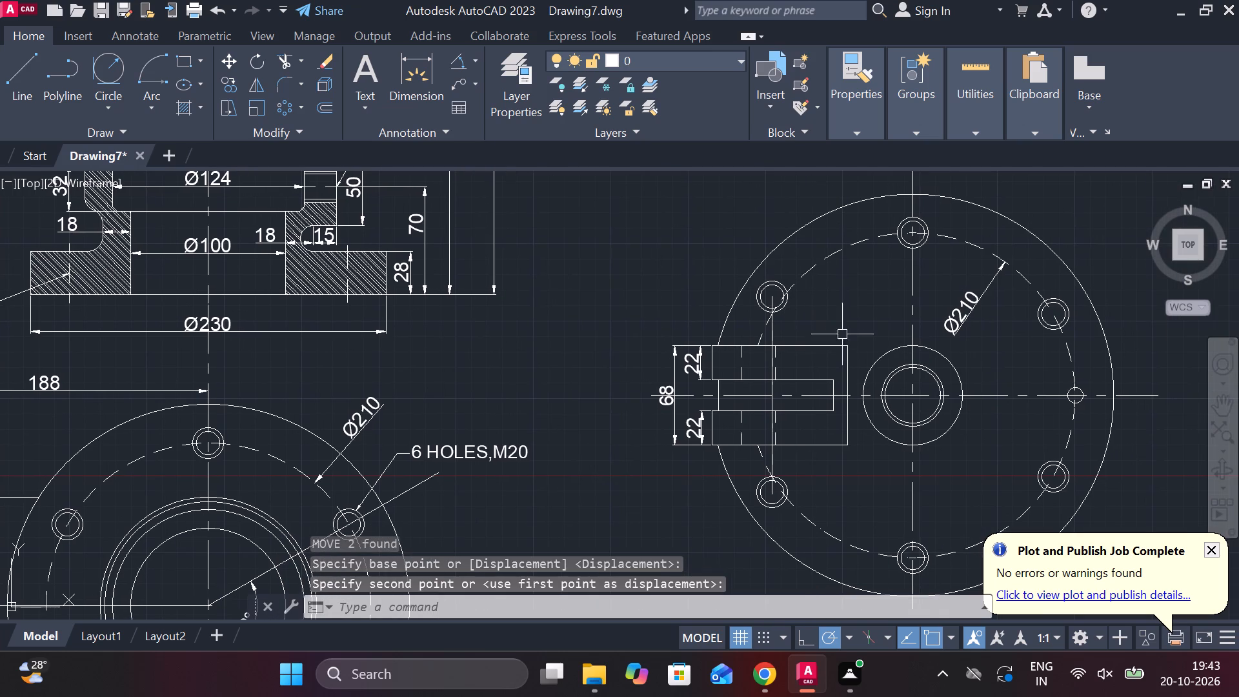
pyautogui.click(768, 338)
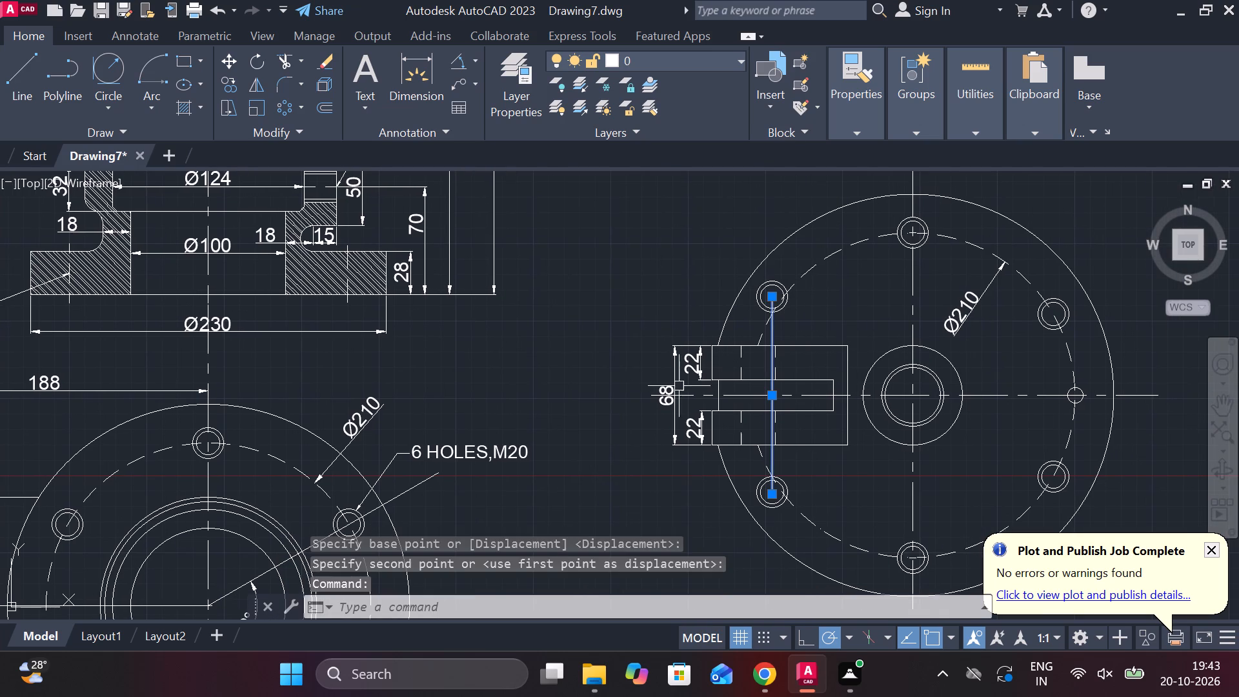
pyautogui.write('E')
pyautogui.press('space')
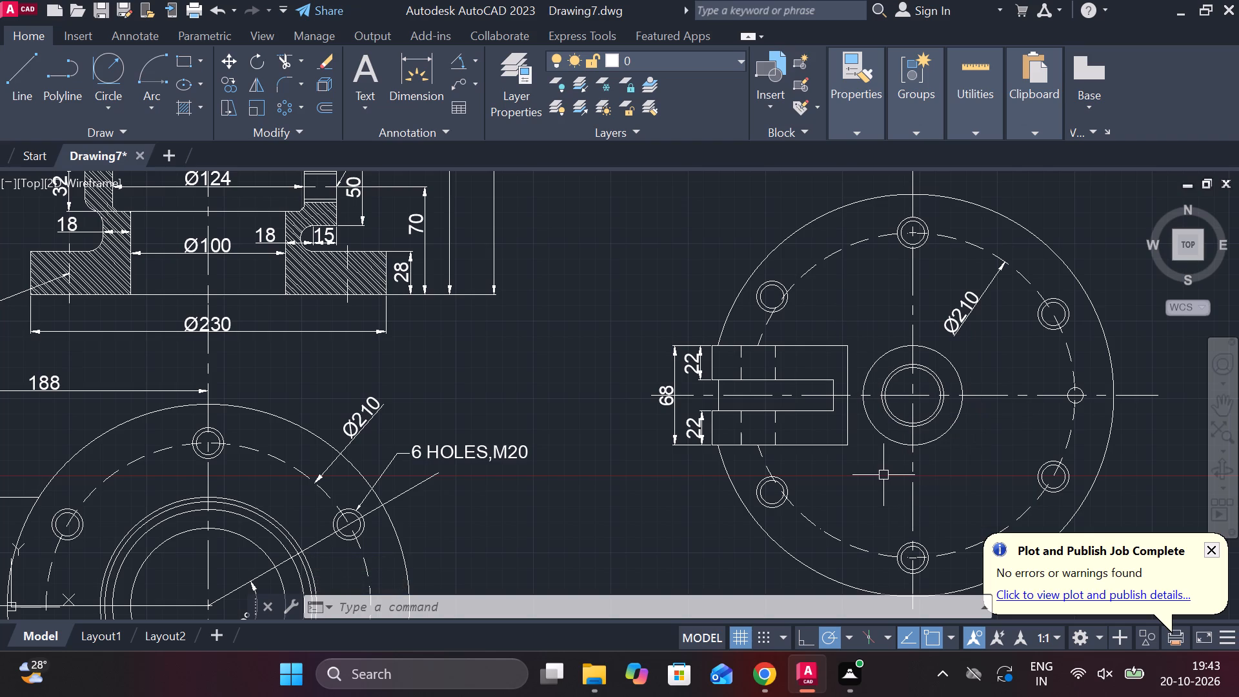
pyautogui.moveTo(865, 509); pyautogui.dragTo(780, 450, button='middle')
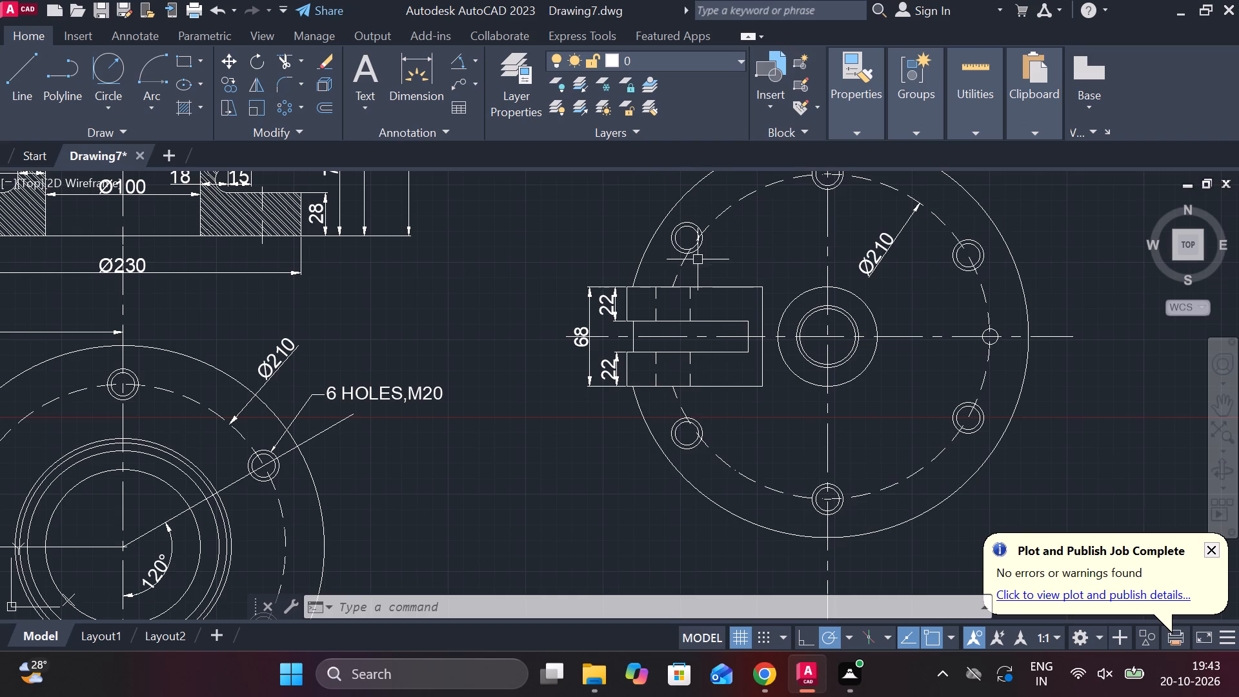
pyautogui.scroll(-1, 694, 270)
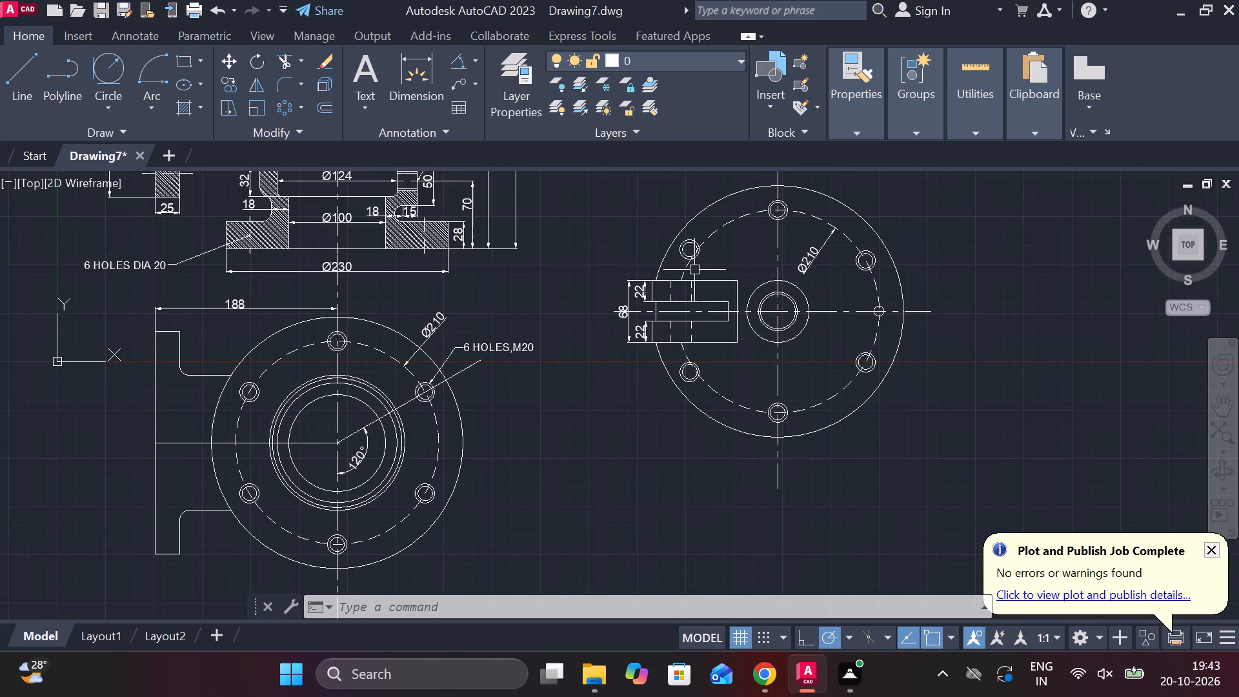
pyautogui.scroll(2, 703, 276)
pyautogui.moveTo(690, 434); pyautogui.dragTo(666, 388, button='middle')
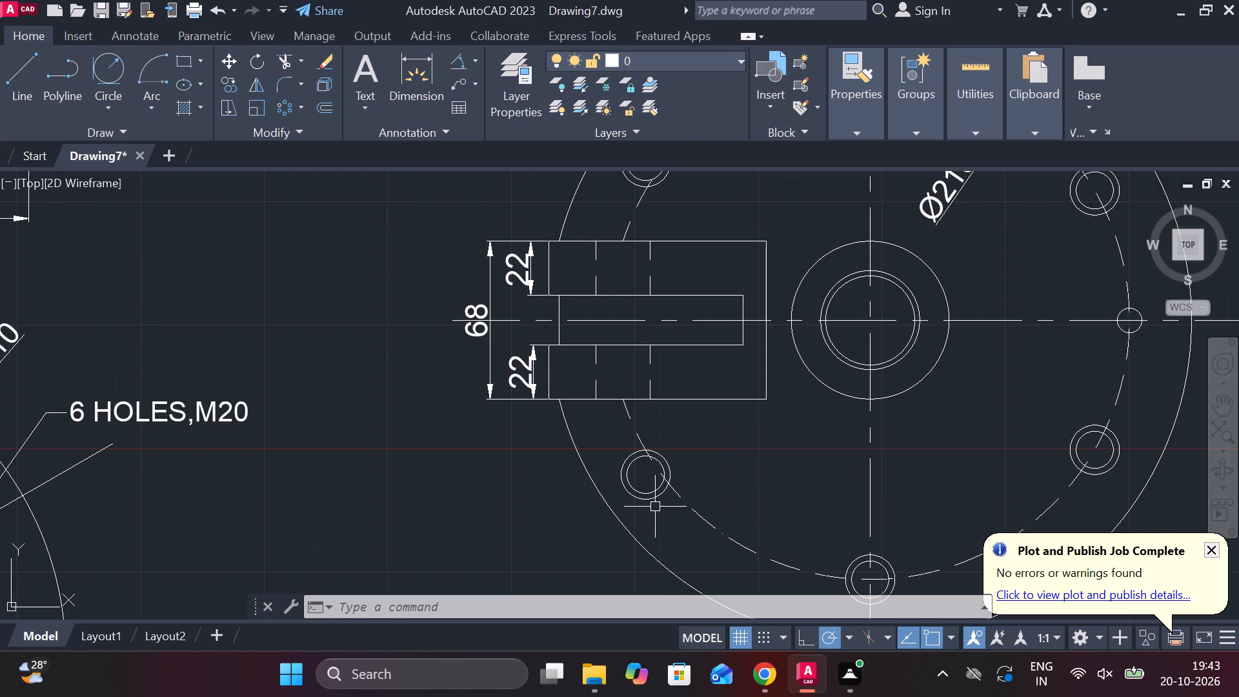
# Draw a horizontal construction line from the lower-left bolt hole's centre rightward to beyond the hole's outer circle.
pyautogui.scroll(1, 676, 475)
pyautogui.press('Escape')
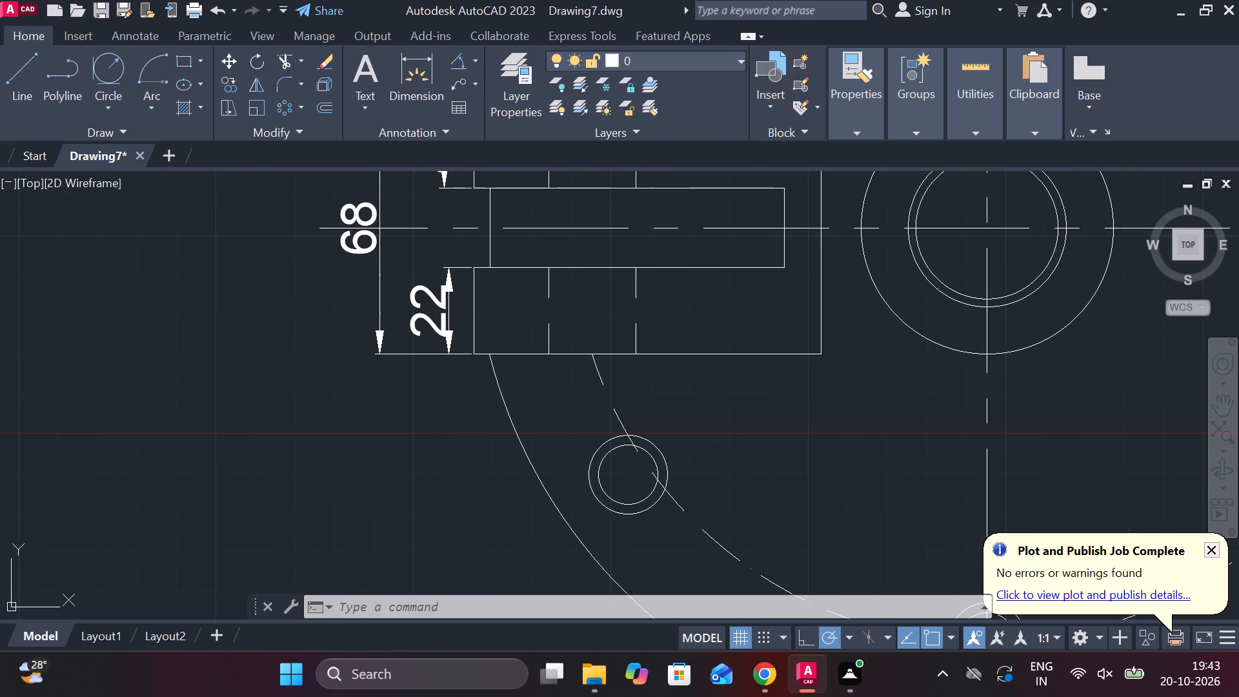
pyautogui.press('l')
pyautogui.press('Return')
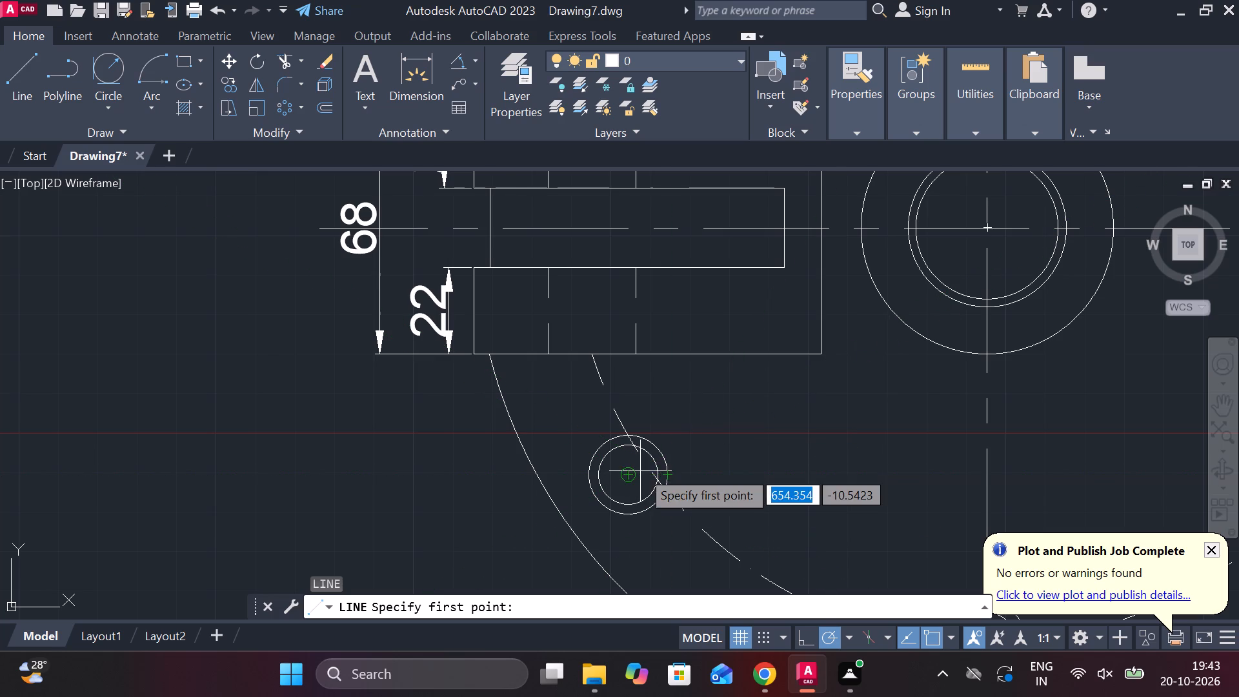
pyautogui.scroll(2, 643, 470)
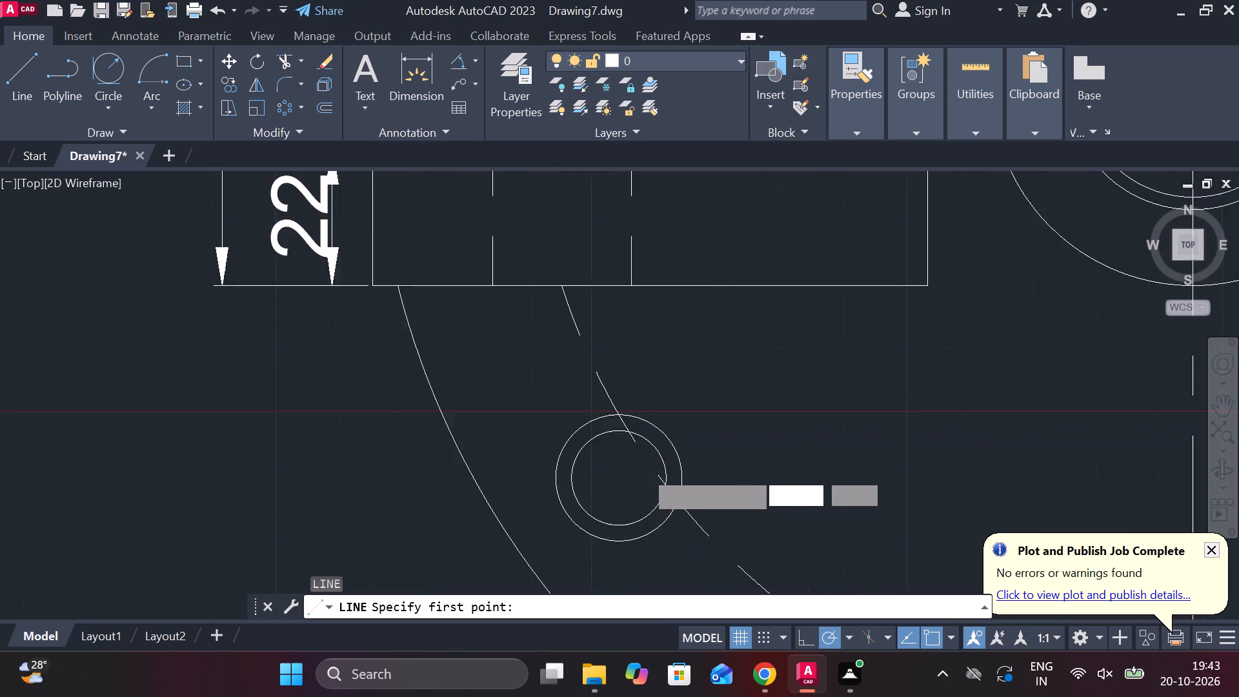
pyautogui.click(602, 485)
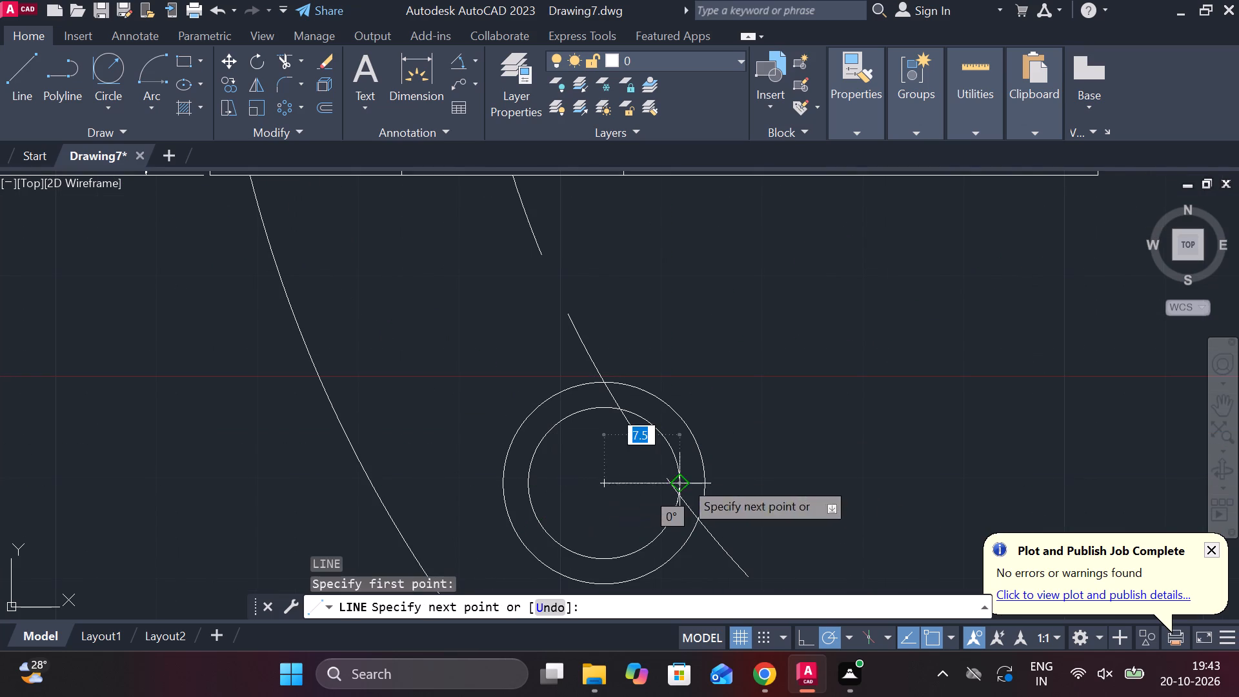
pyautogui.click(767, 480)
pyautogui.press('Escape')
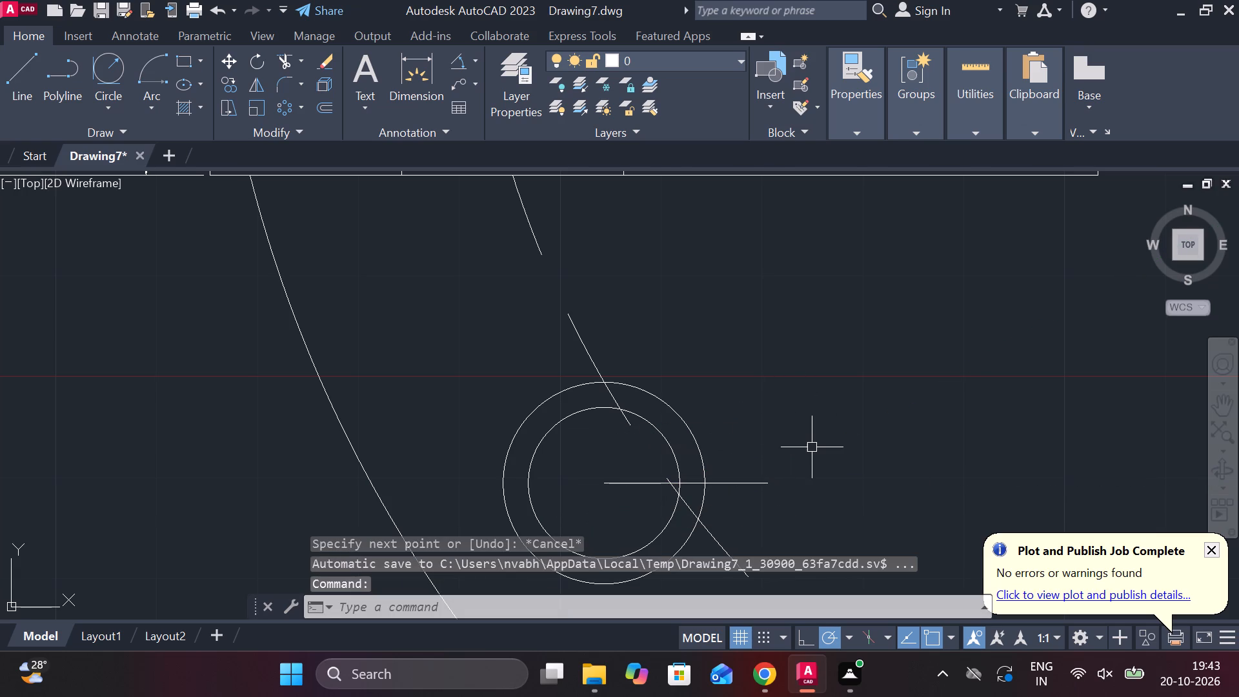
# Draw a vertical construction line upward from where the horizontal construction line meets the dashed pitch circle.
pyautogui.press('l')
pyautogui.press('Return')
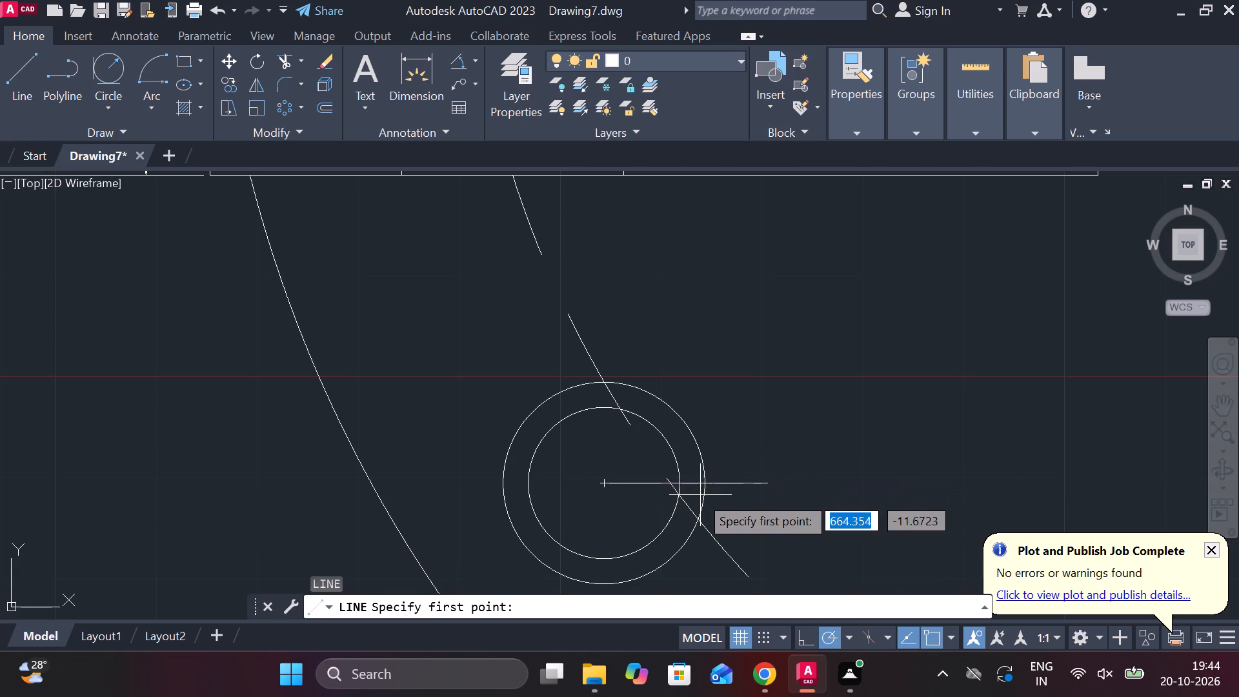
pyautogui.scroll(2, 670, 483)
pyautogui.click(672, 487)
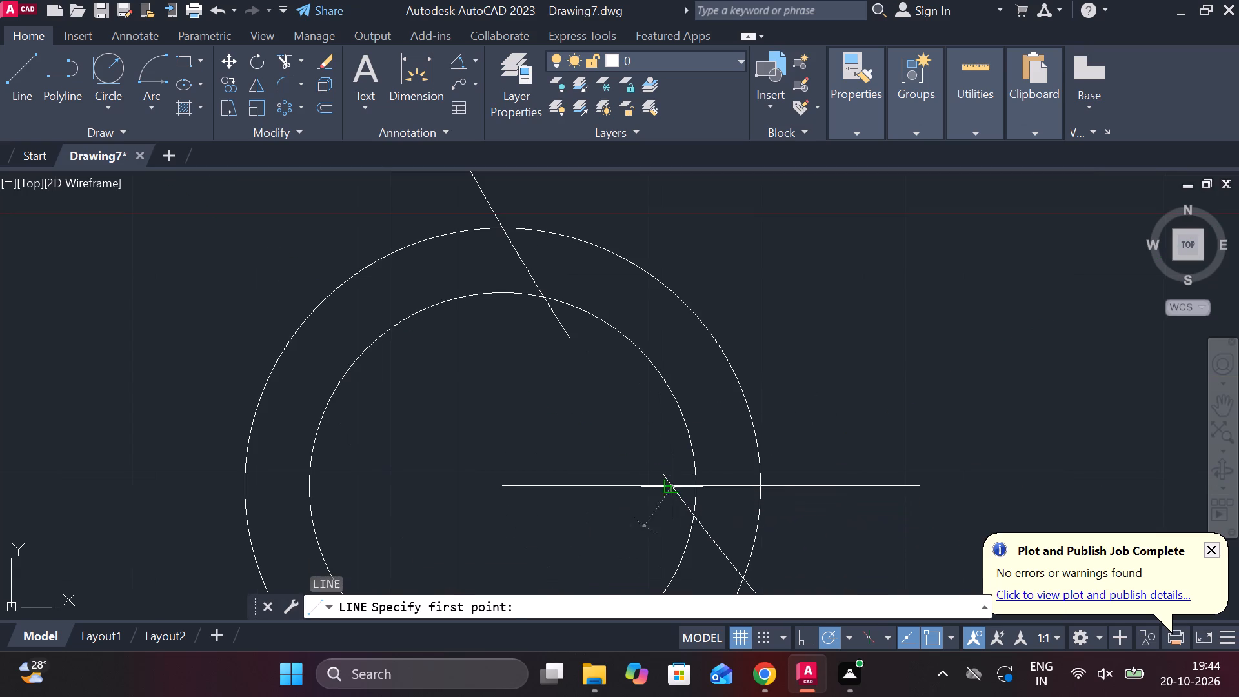
pyautogui.click(672, 219)
pyautogui.scroll(-1, 760, 303)
pyautogui.press('Escape')
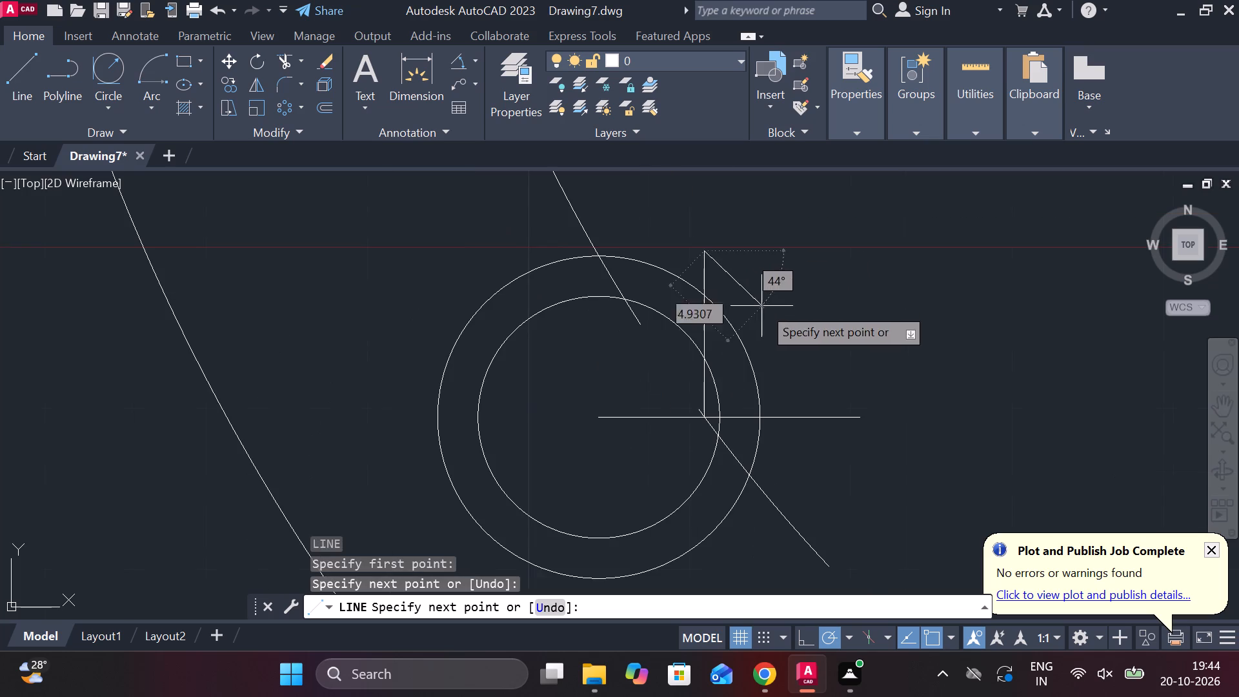
# Move both lower-left bolt hole circles horizontally from their centre to the intersection of the construction lines on the pitch circle.
pyautogui.click(721, 390)
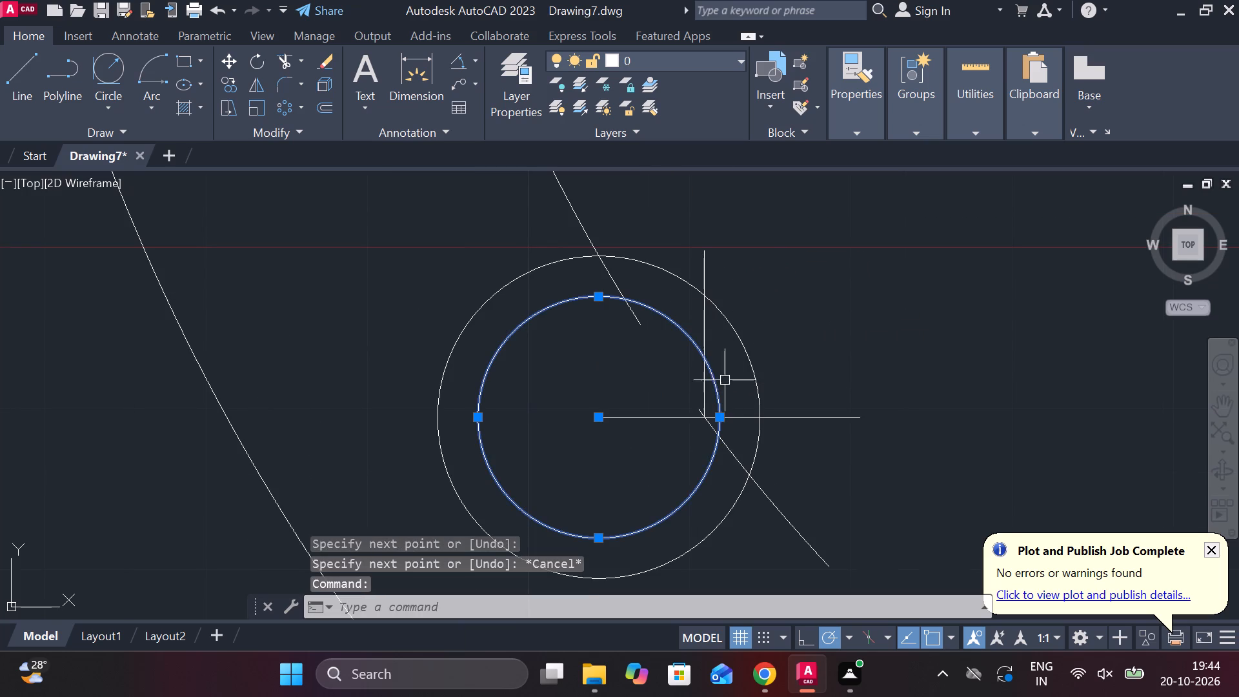
pyautogui.click(746, 351)
pyautogui.press('m')
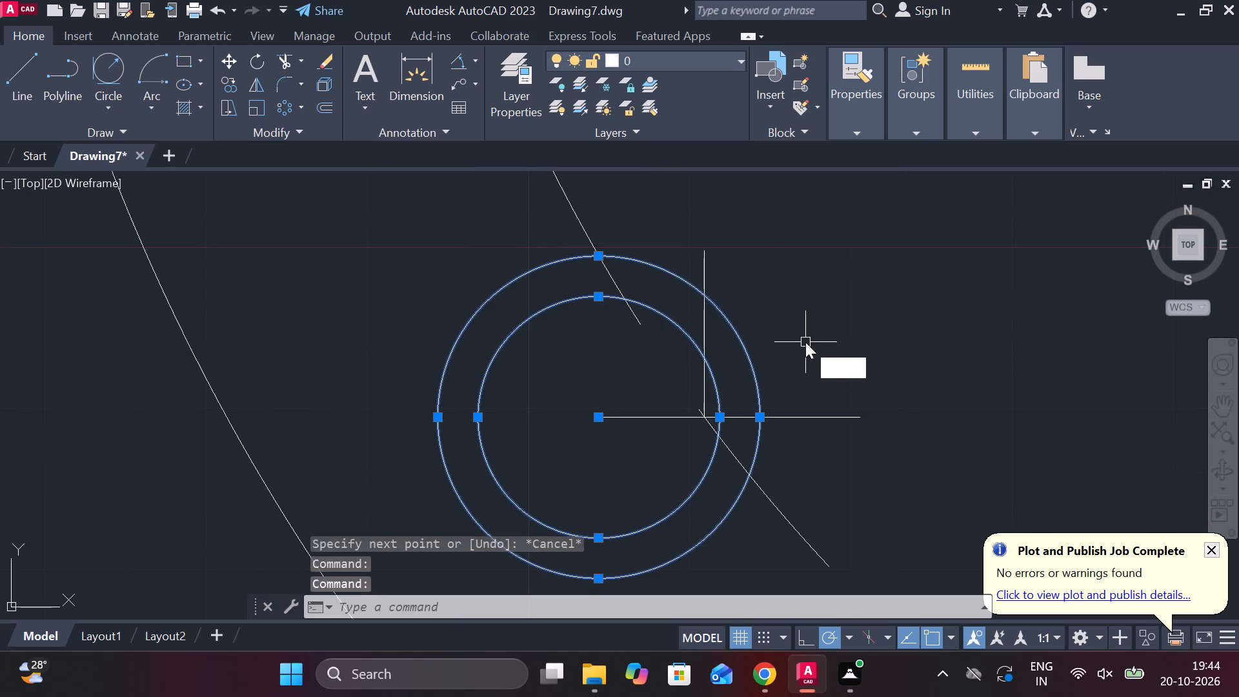
pyautogui.press('Return')
pyautogui.click(606, 420)
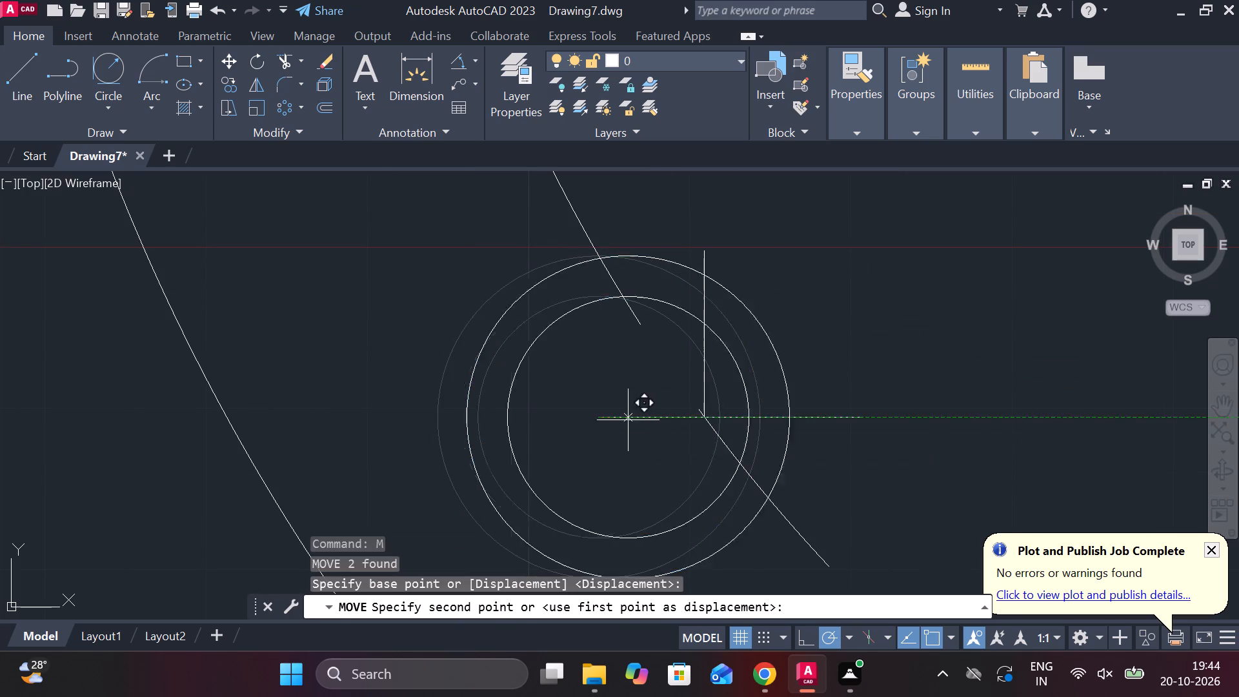
pyautogui.click(710, 419)
pyautogui.press('Escape')
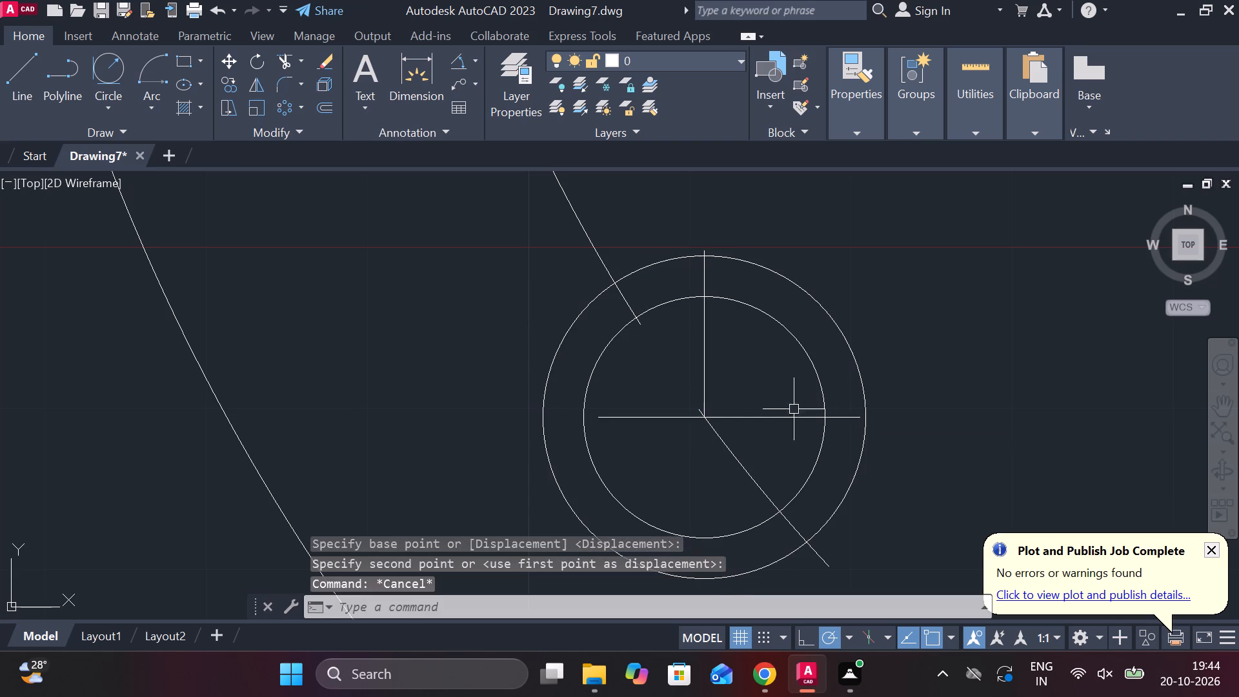
# Erase the horizontal and vertical construction lines at the lower-left bolt hole.
pyautogui.click(754, 419)
pyautogui.click(704, 358)
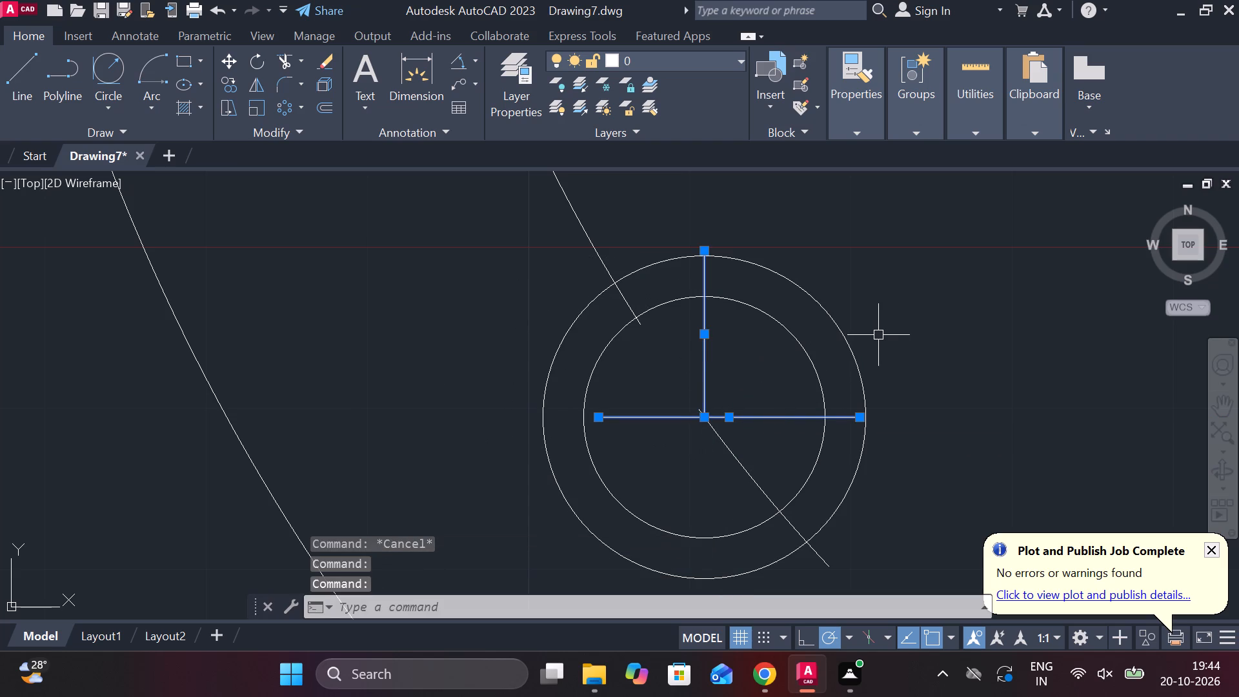
pyautogui.write('E')
pyautogui.press('space')
# Mirror both lower-left bolt hole circles about the flange's horizontal centreline, keeping the source circles.
pyautogui.scroll(-5, 882, 335)
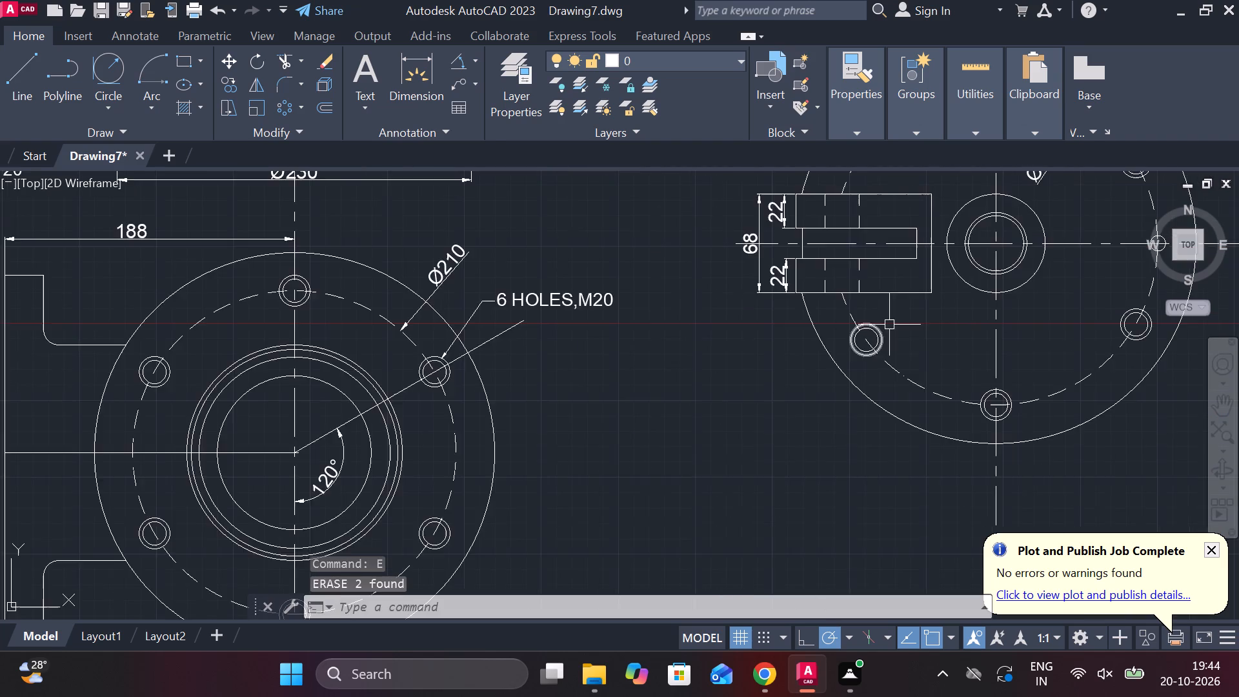
pyautogui.moveTo(895, 326); pyautogui.dragTo(836, 476, button='middle')
pyautogui.scroll(1, 802, 308)
pyautogui.moveTo(818, 327); pyautogui.dragTo(787, 310, button='middle')
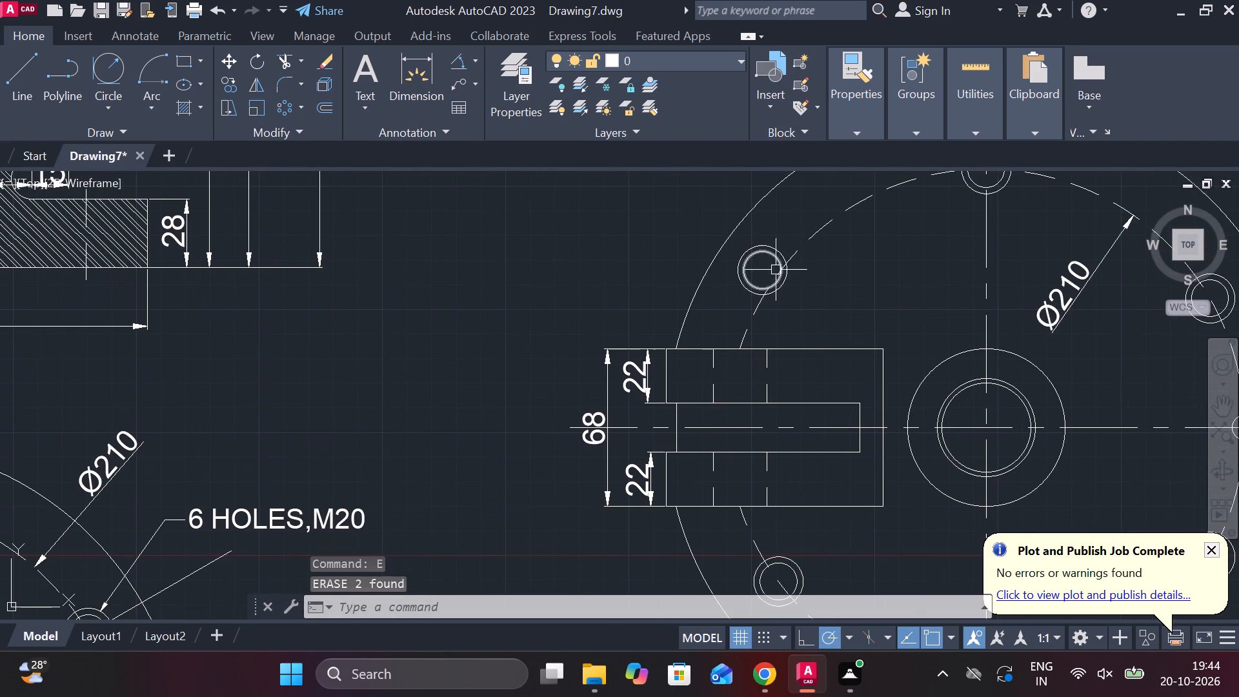
pyautogui.moveTo(848, 386); pyautogui.dragTo(827, 327, button='middle')
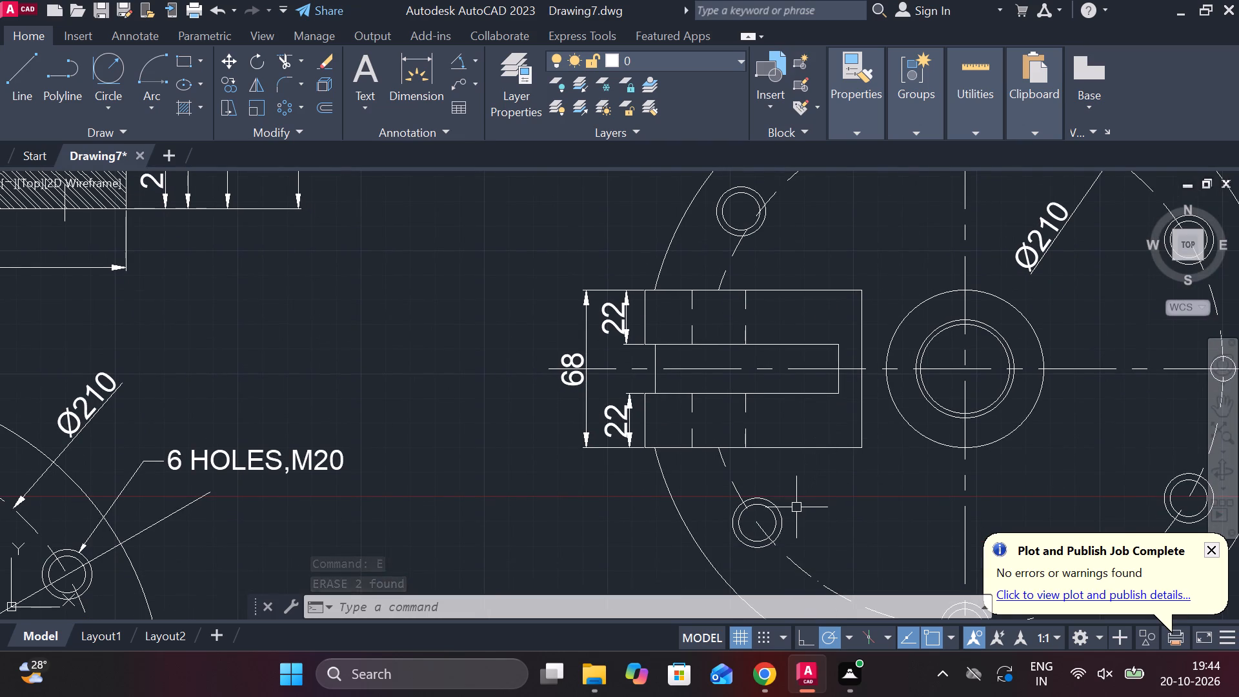
pyautogui.click(783, 517)
pyautogui.click(773, 511)
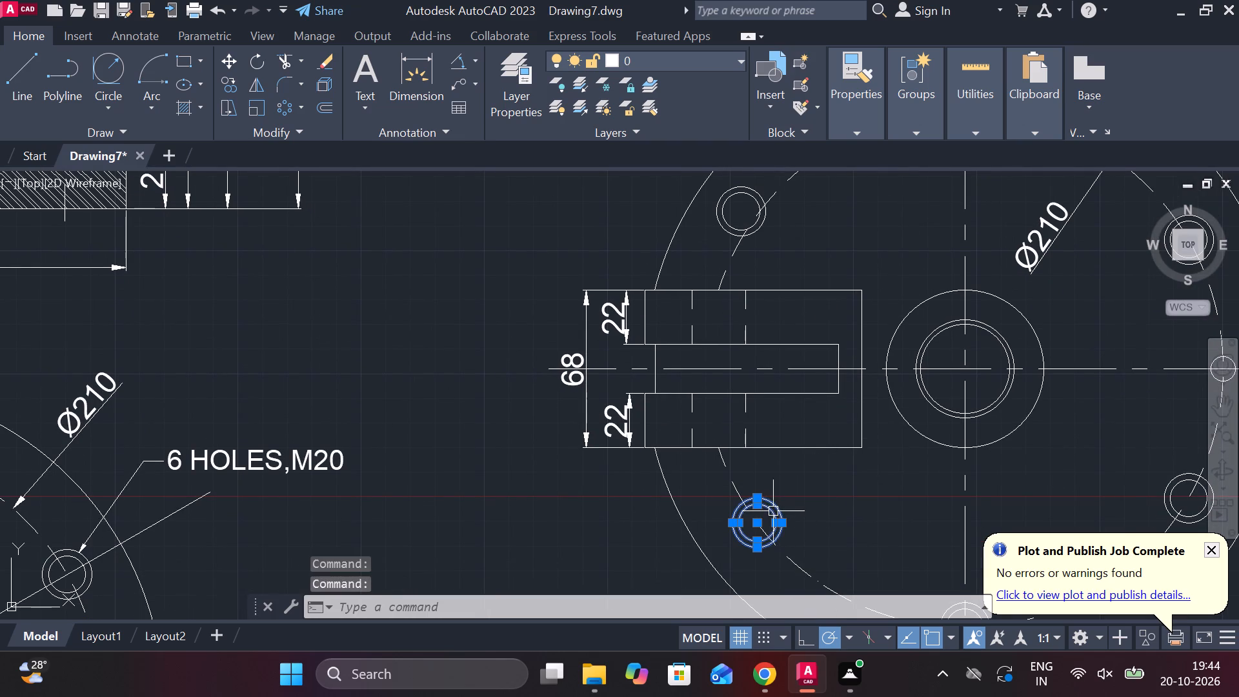
pyautogui.write('MI')
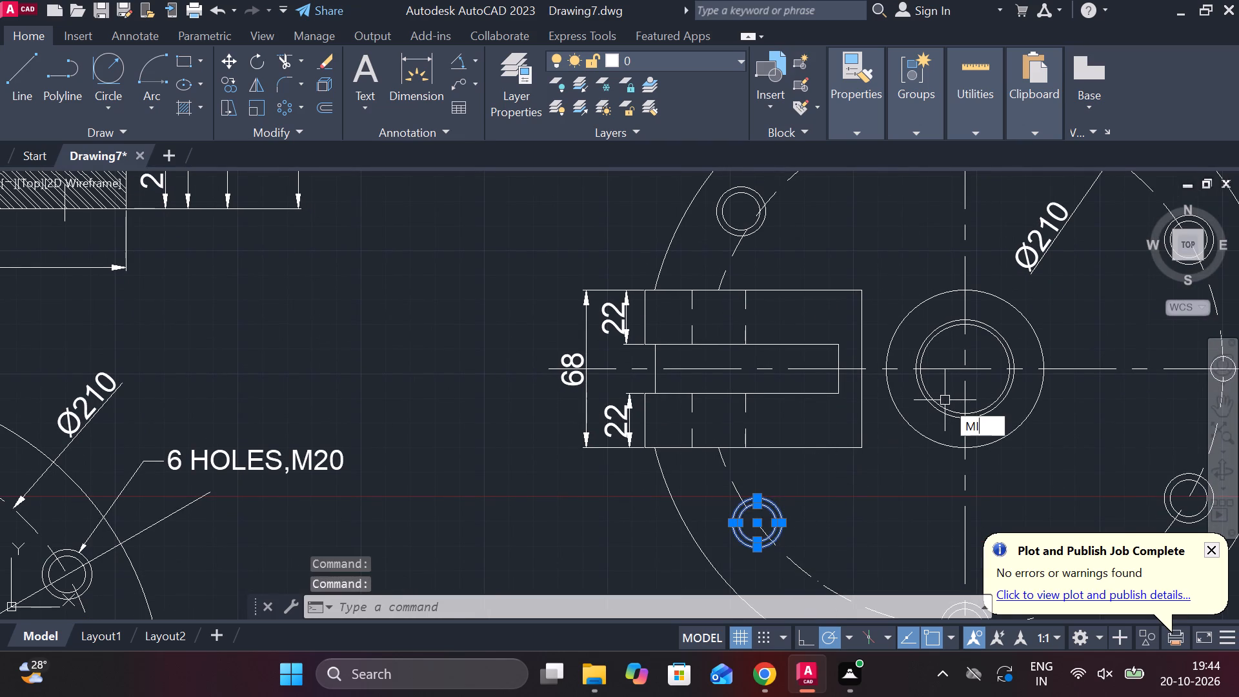
pyautogui.press('Return')
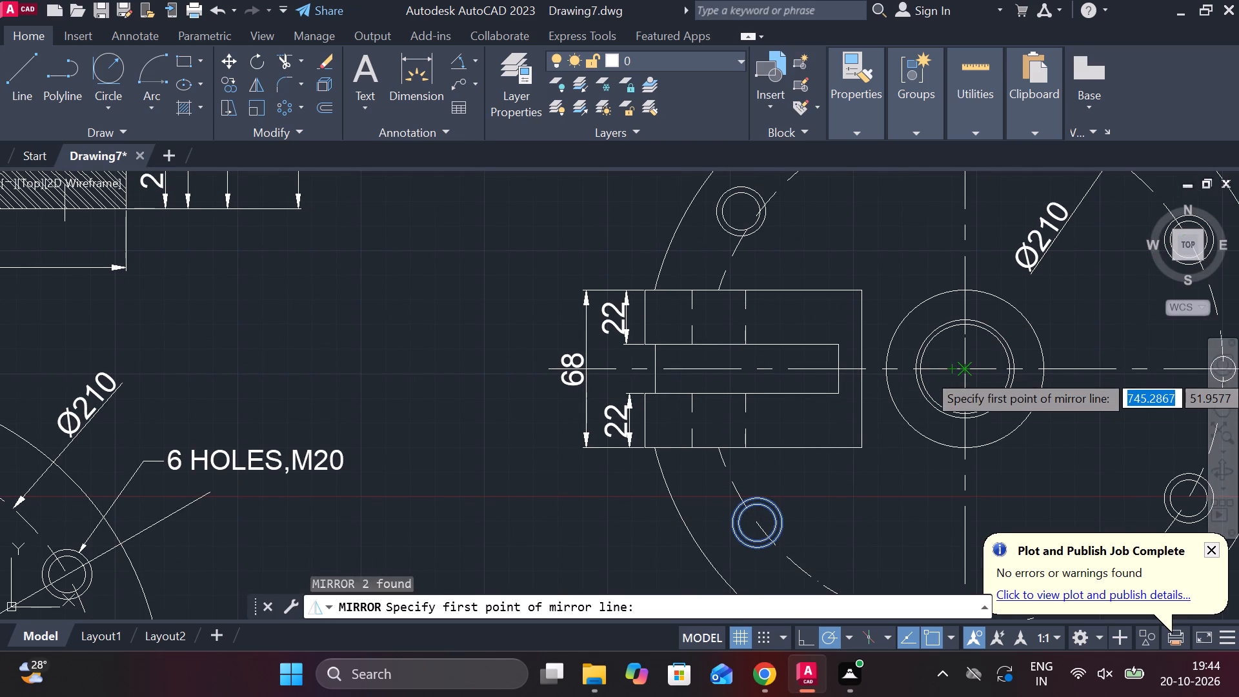
pyautogui.click(964, 372)
pyautogui.moveTo(925, 376); pyautogui.dragTo(918, 396, button='middle')
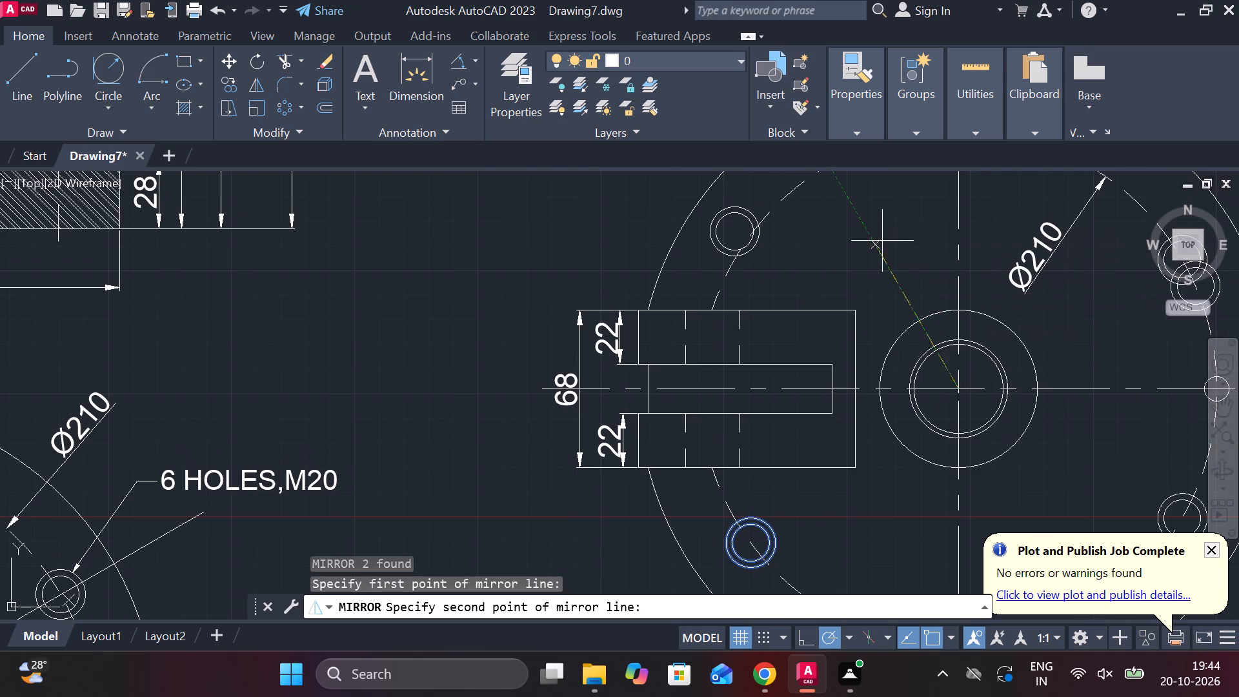
pyautogui.click(649, 394)
pyautogui.moveTo(690, 463); pyautogui.dragTo(649, 394)
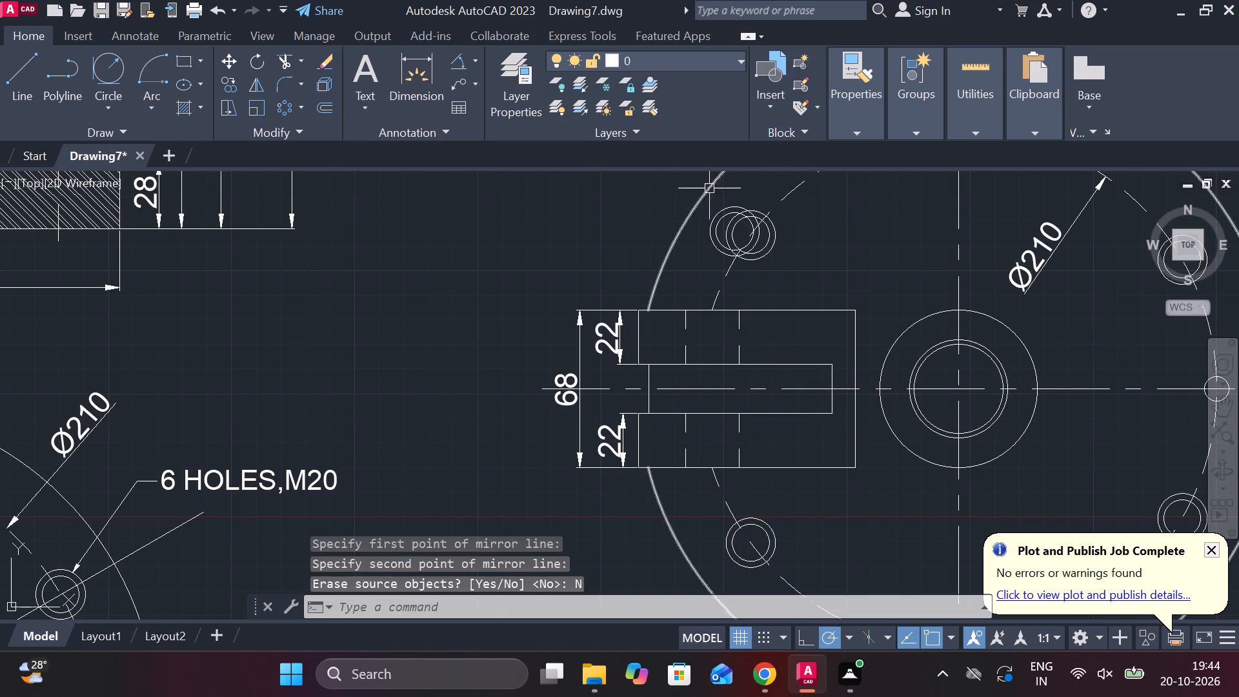
# Erase the old pair of upper-left bolt hole circles that lies off the pitch circle beside the mirrored pair.
pyautogui.scroll(2, 723, 223)
pyautogui.click(716, 214)
pyautogui.click(709, 200)
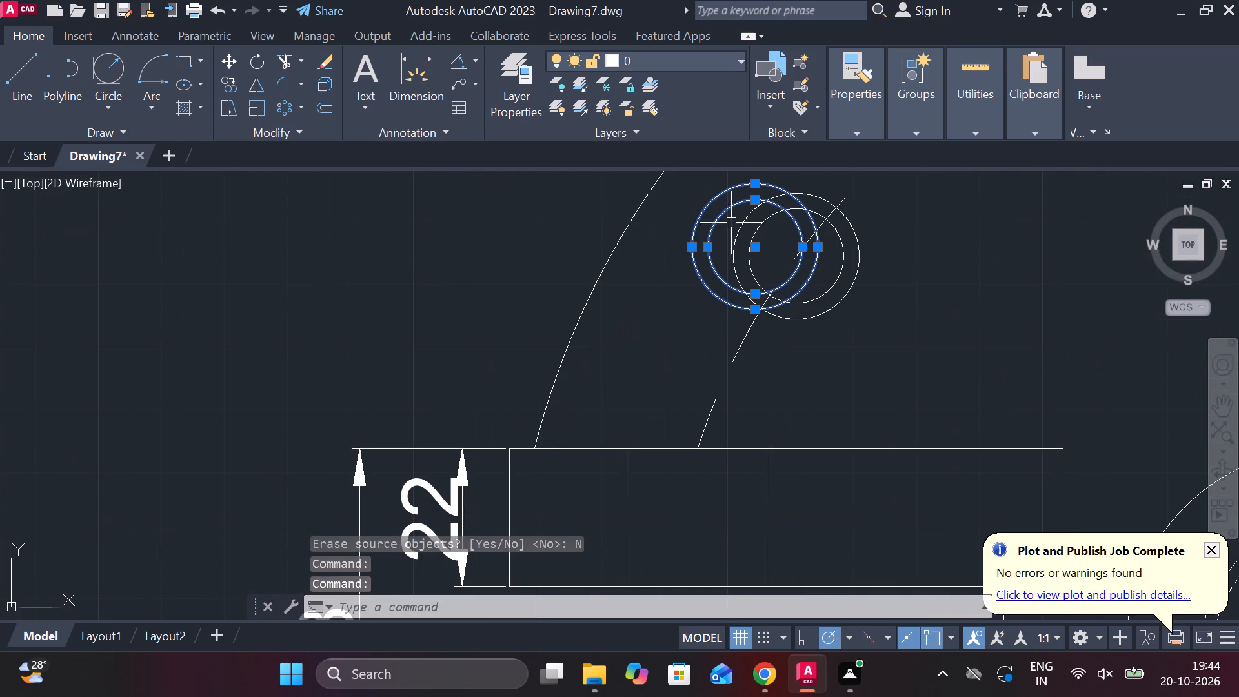
pyautogui.write('E')
pyautogui.press('space')
# Add a vertical linear dimension between the upper-left and lower-left bolt hole centres, placing it across the slotted lug.
pyautogui.scroll(-1, 727, 234)
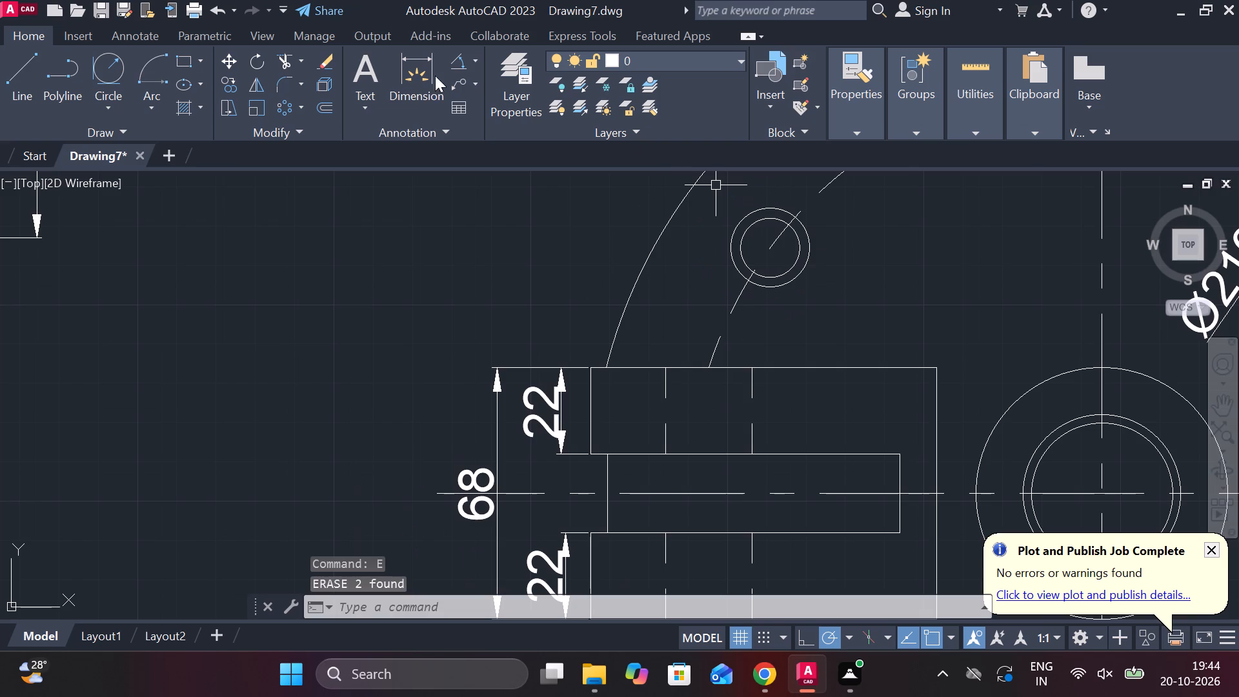
pyautogui.click(468, 56)
pyautogui.click(476, 65)
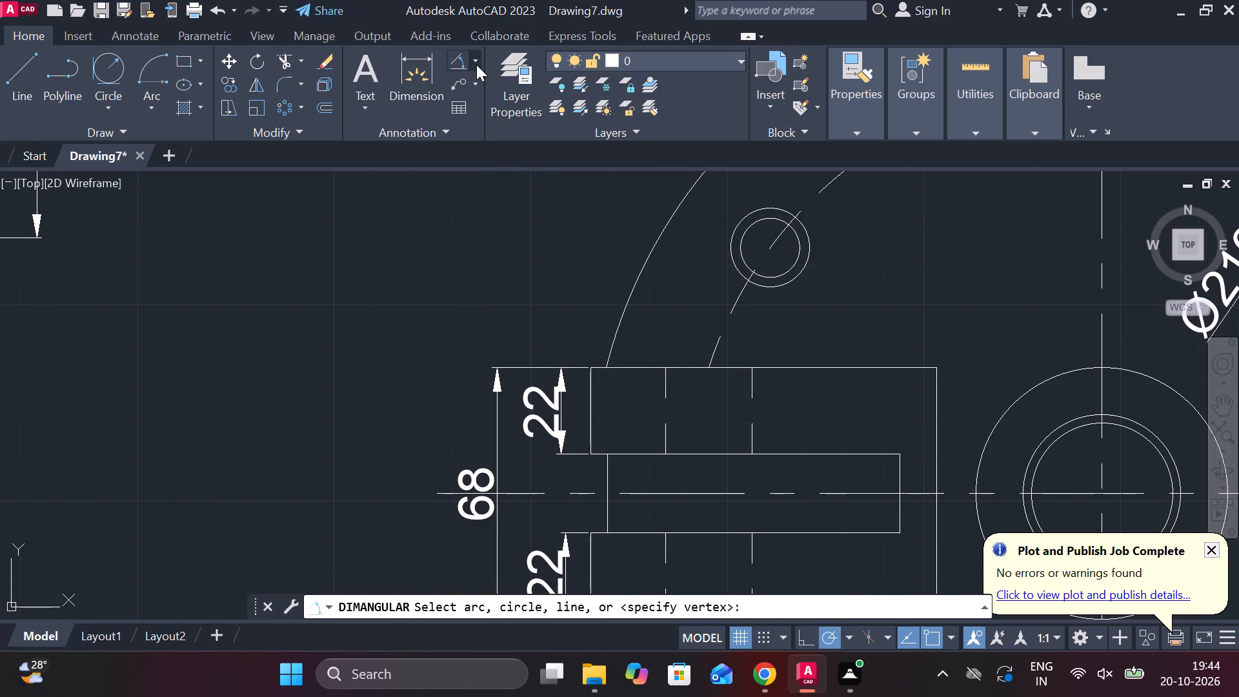
pyautogui.click(505, 94)
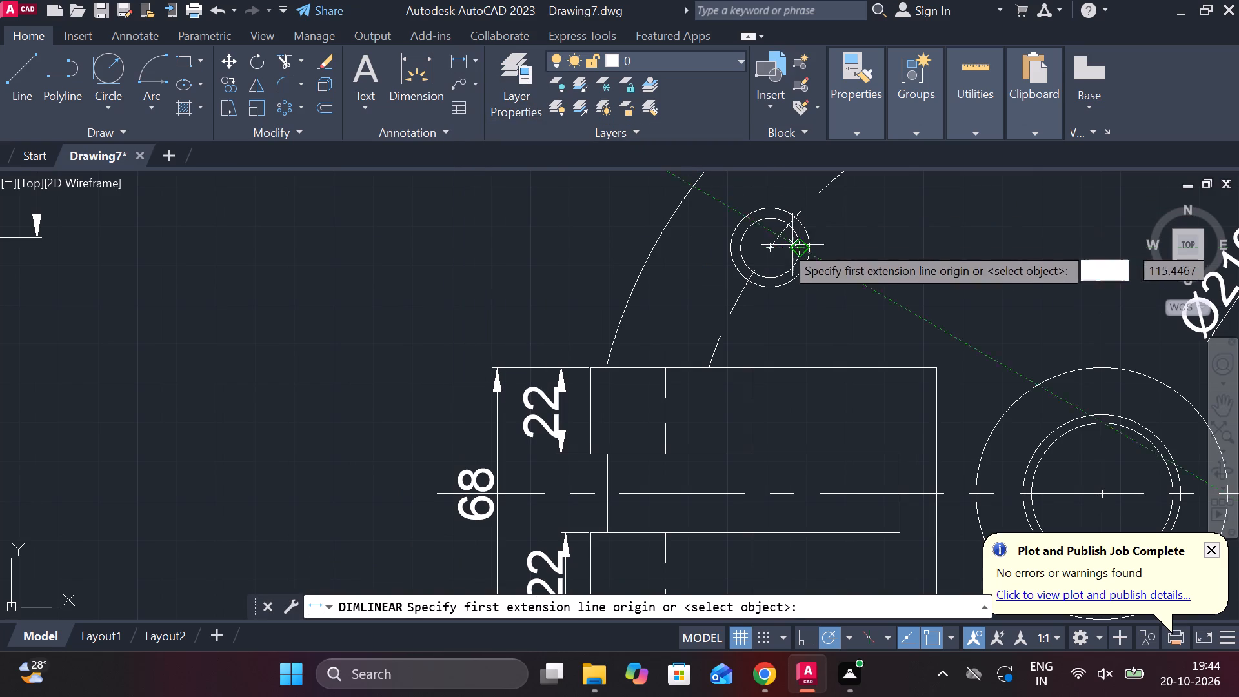
pyautogui.click(765, 247)
pyautogui.scroll(-3, 758, 268)
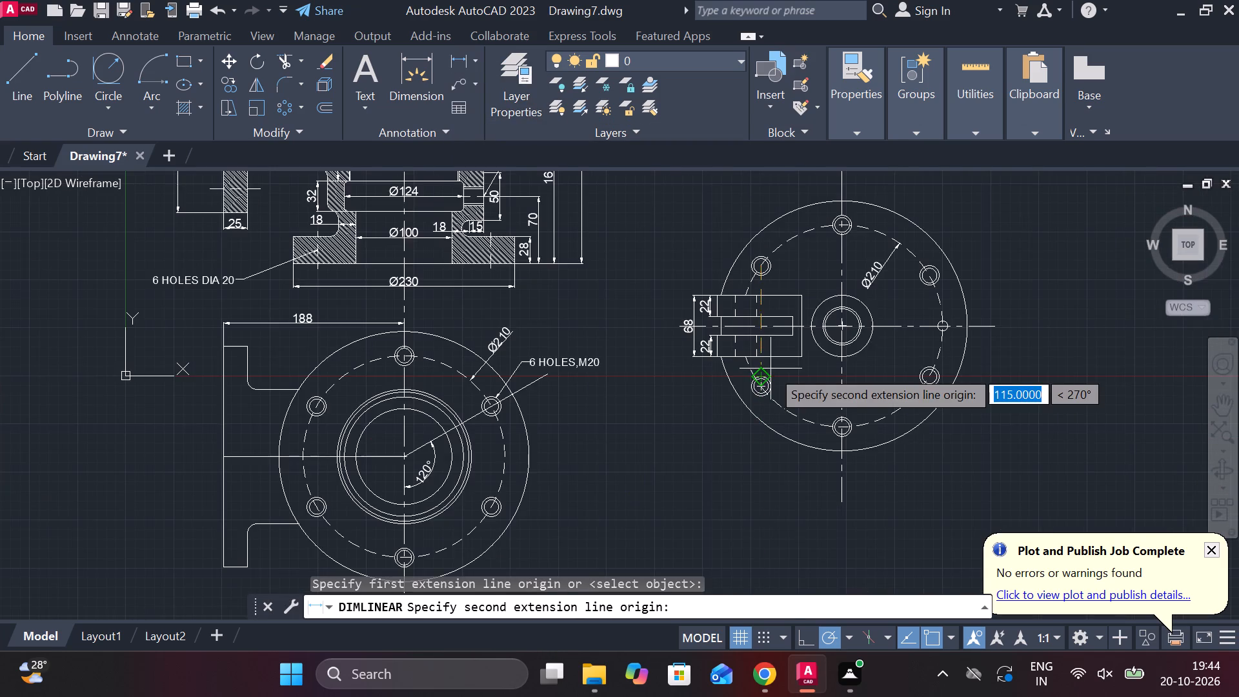
pyautogui.scroll(2, 771, 368)
pyautogui.click(748, 414)
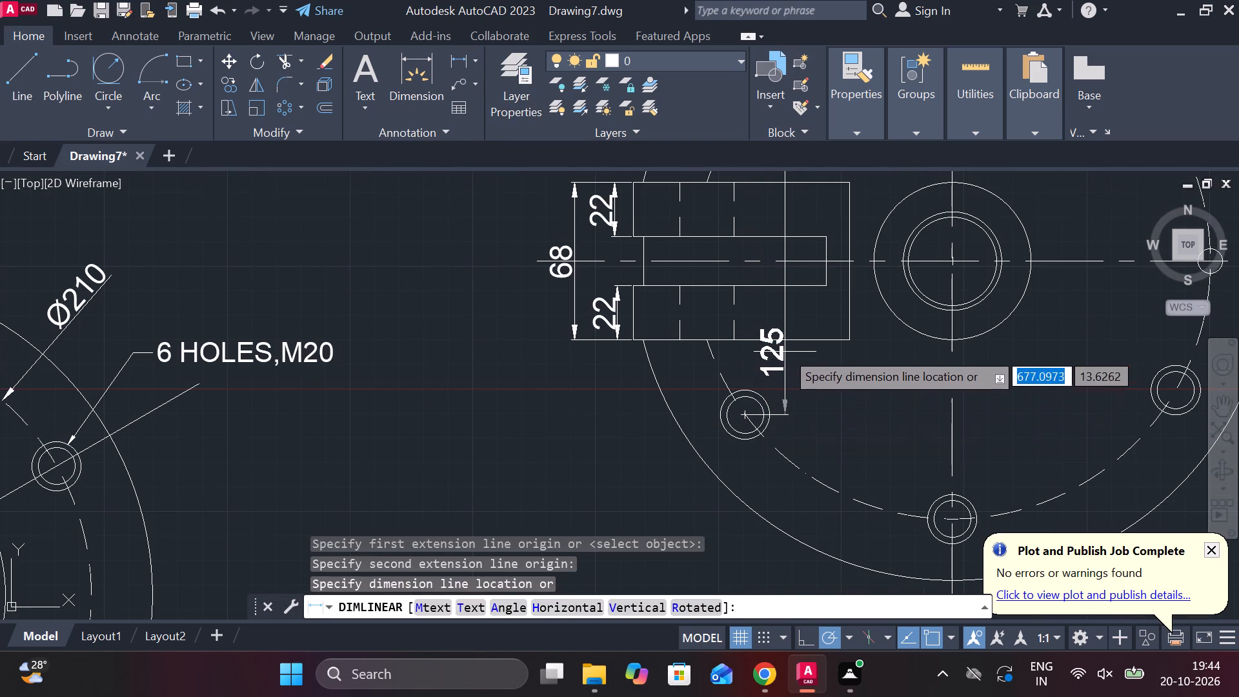
pyautogui.moveTo(779, 321); pyautogui.dragTo(771, 374, button='middle')
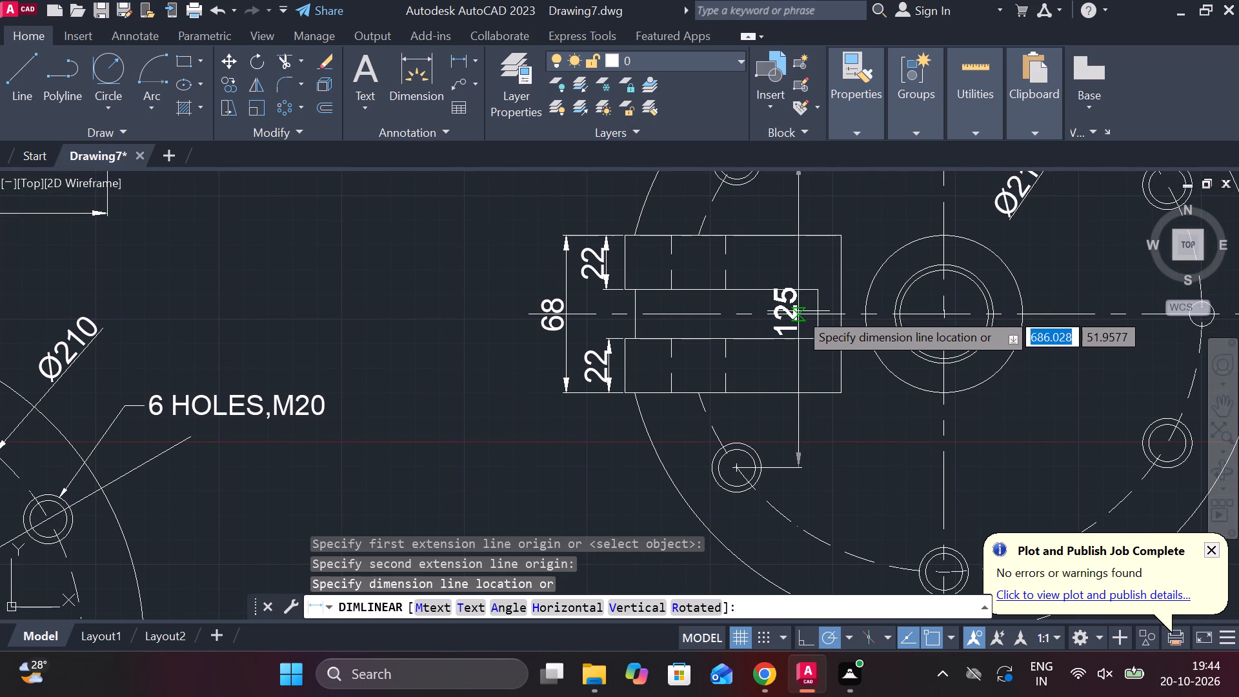
pyautogui.scroll(-1, 798, 311)
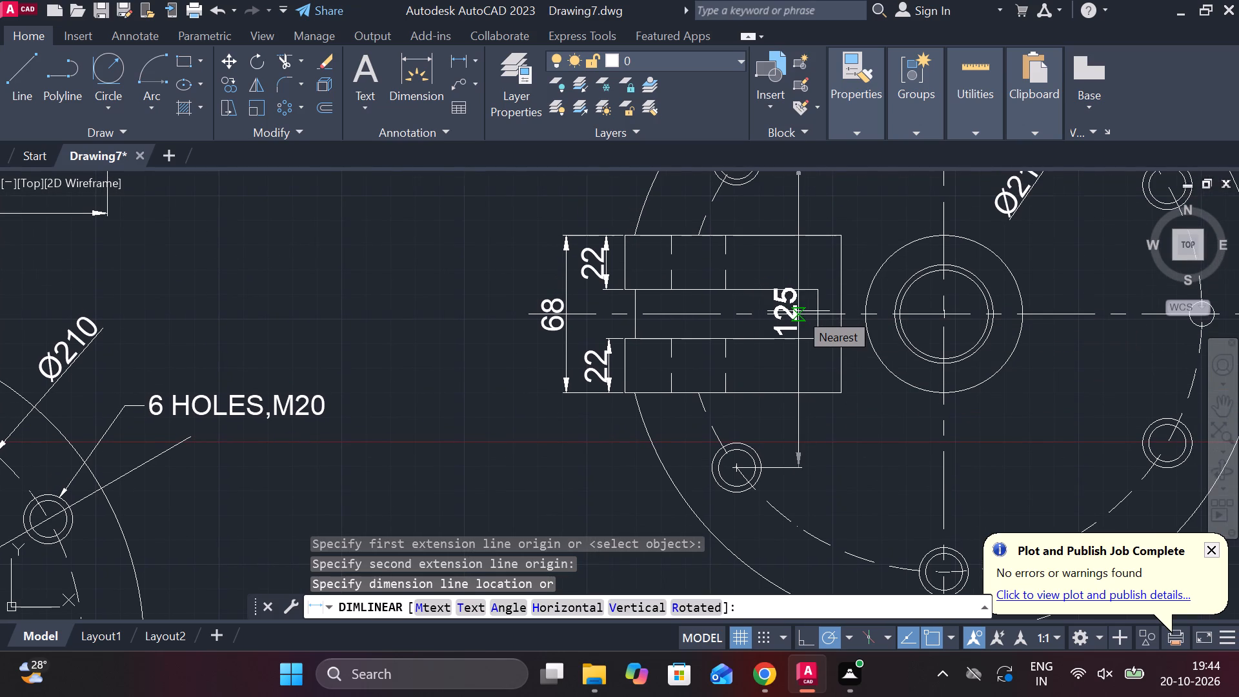
pyautogui.scroll(2, 798, 311)
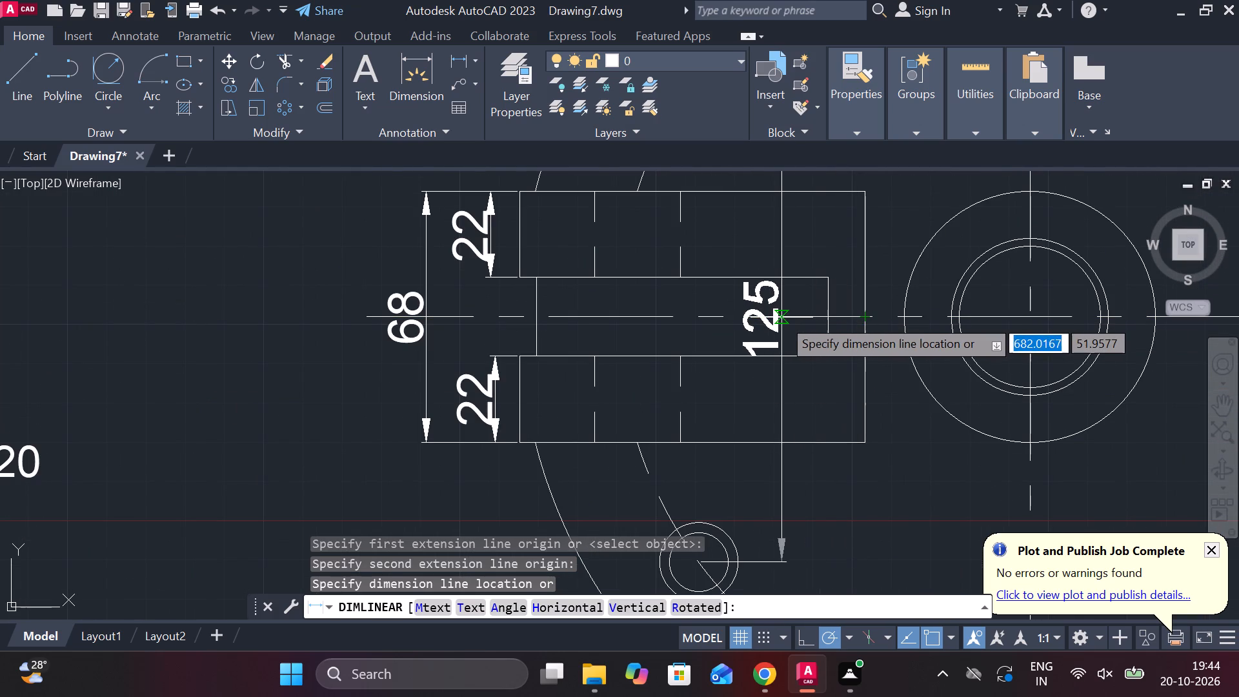
pyautogui.click(781, 318)
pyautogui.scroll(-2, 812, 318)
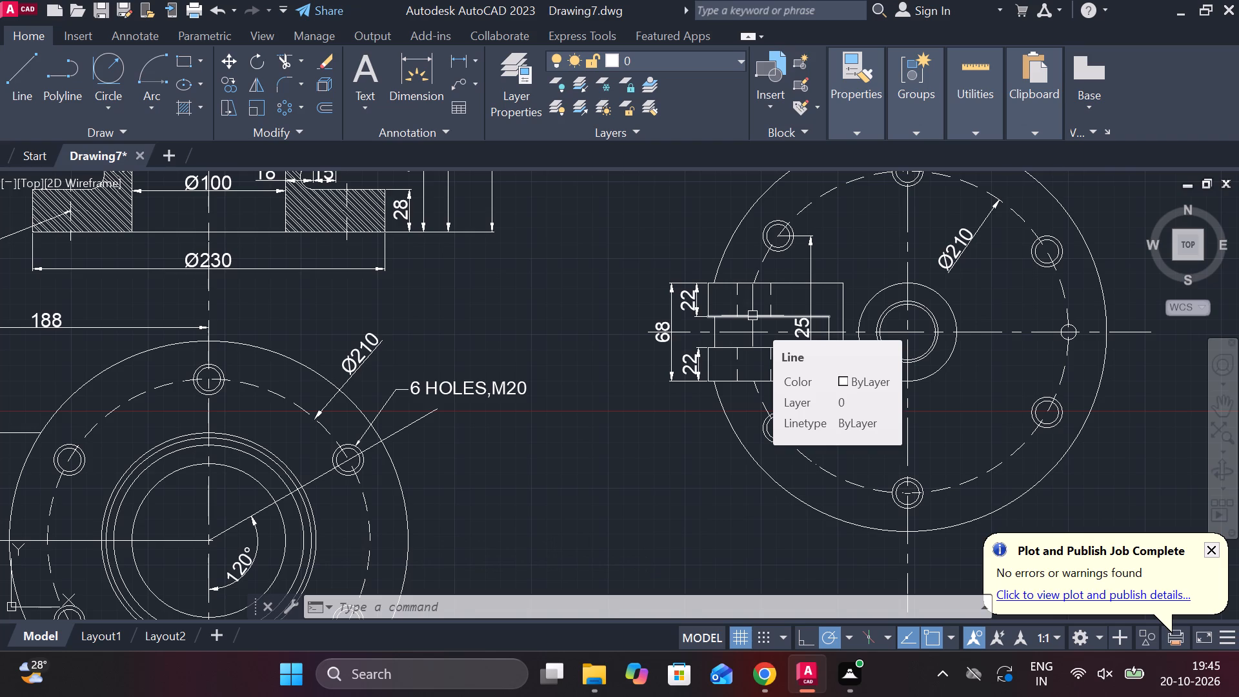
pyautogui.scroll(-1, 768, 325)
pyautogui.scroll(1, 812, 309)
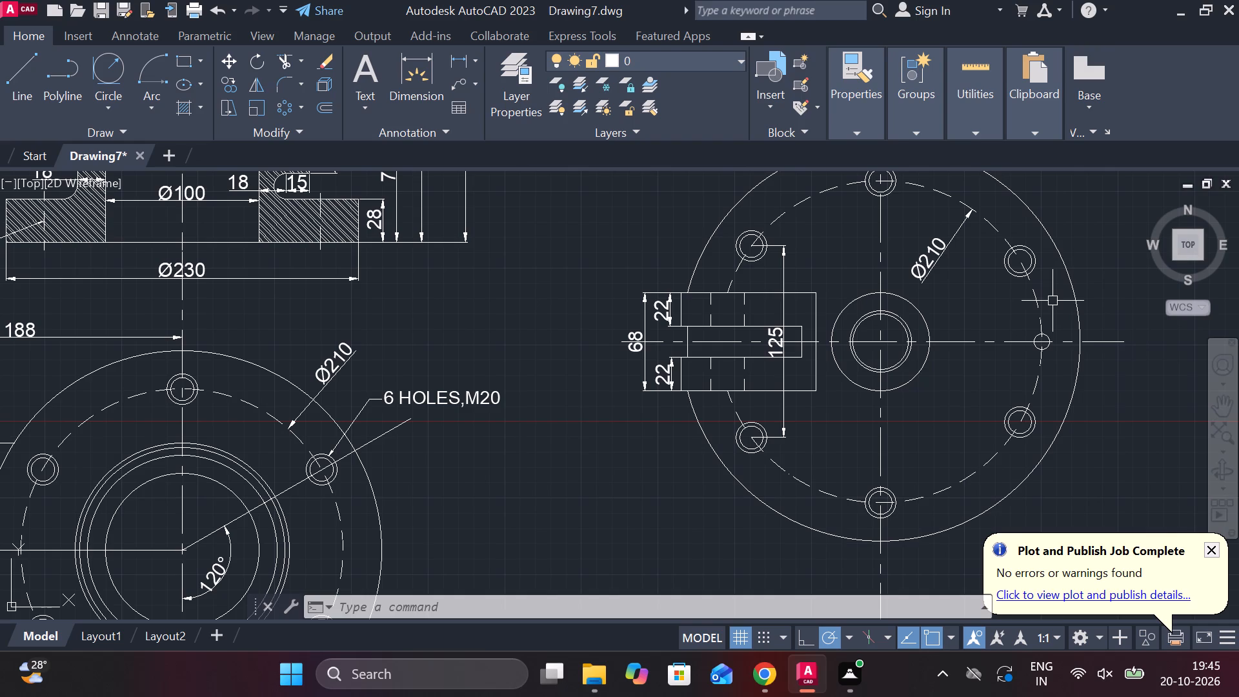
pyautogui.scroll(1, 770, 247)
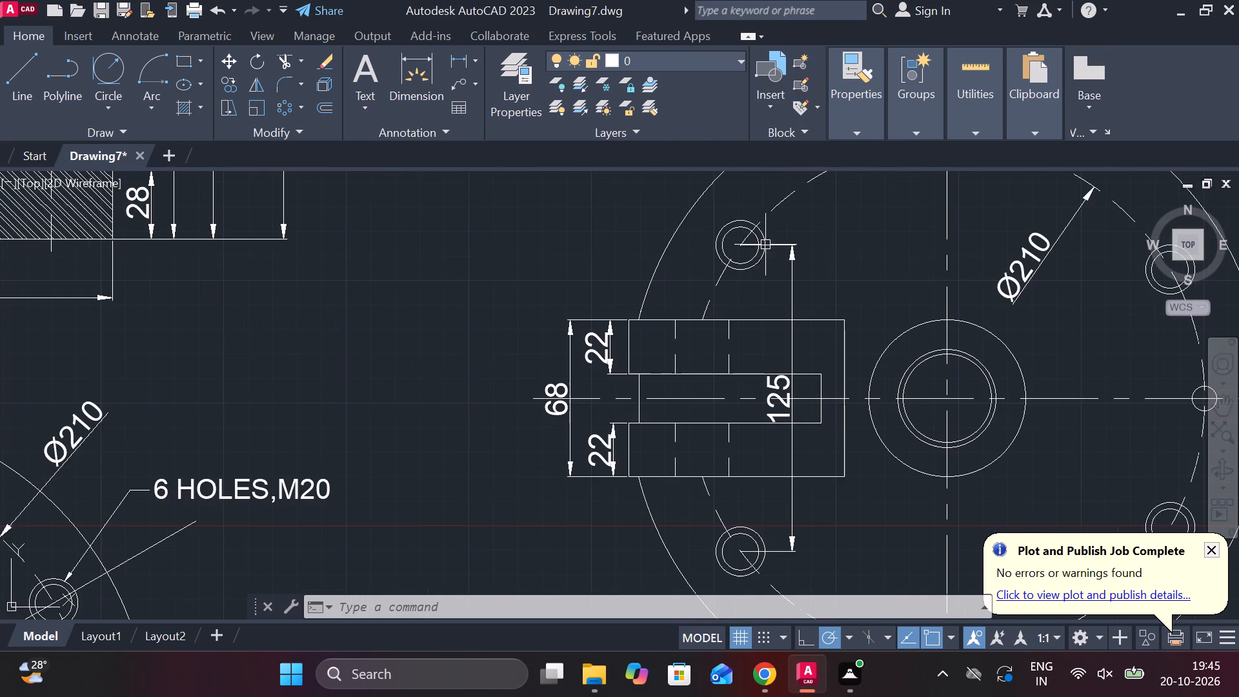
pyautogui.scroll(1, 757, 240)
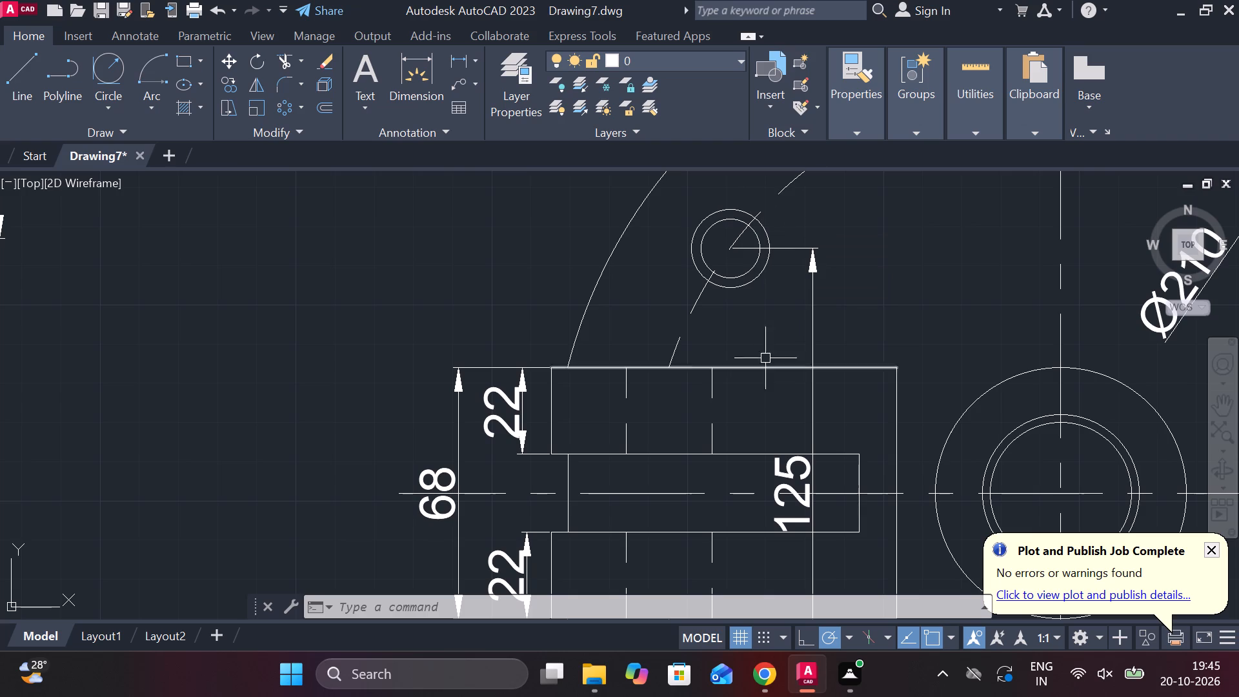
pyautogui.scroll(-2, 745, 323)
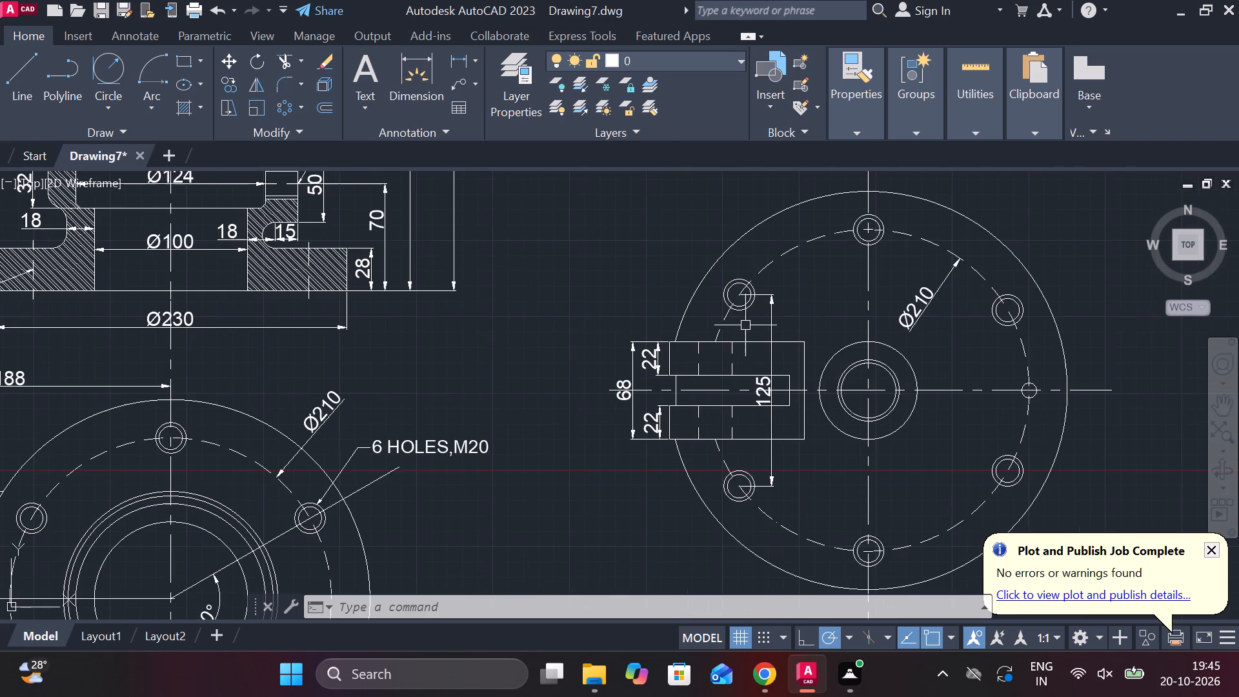
# Examine the mating part's section view and flange plan against the body views.
pyautogui.scroll(-2, 754, 393)
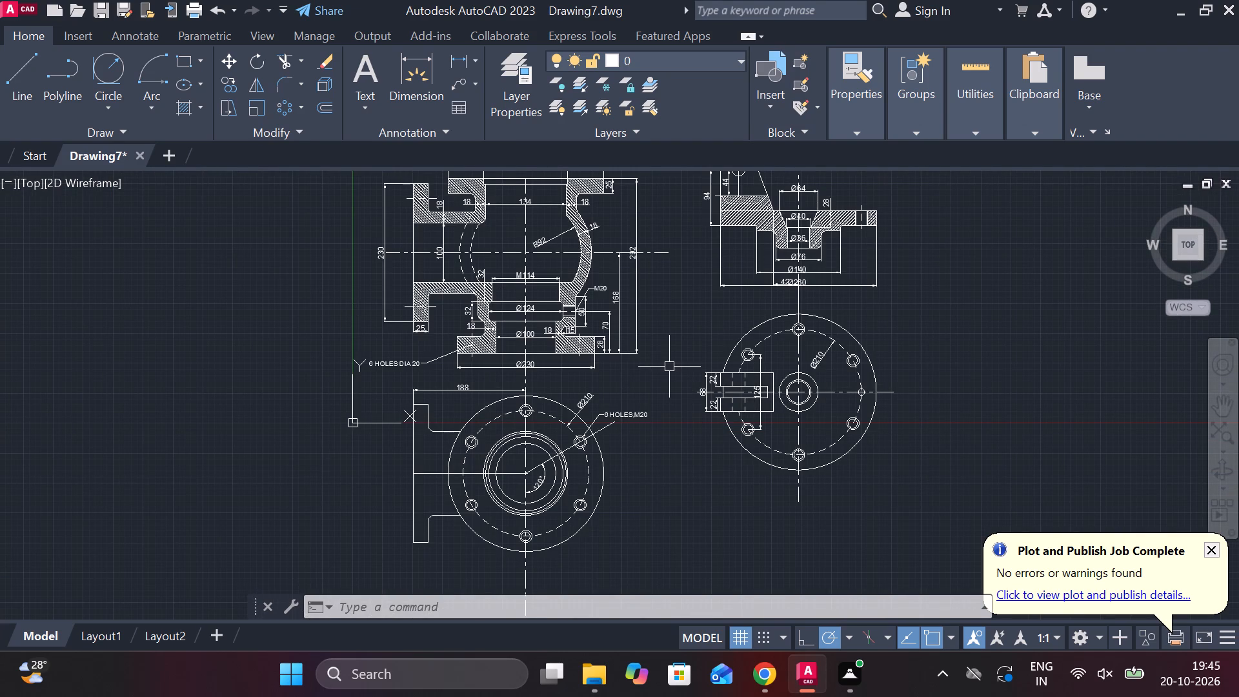
pyautogui.moveTo(1051, 283); pyautogui.dragTo(924, 330, button='middle')
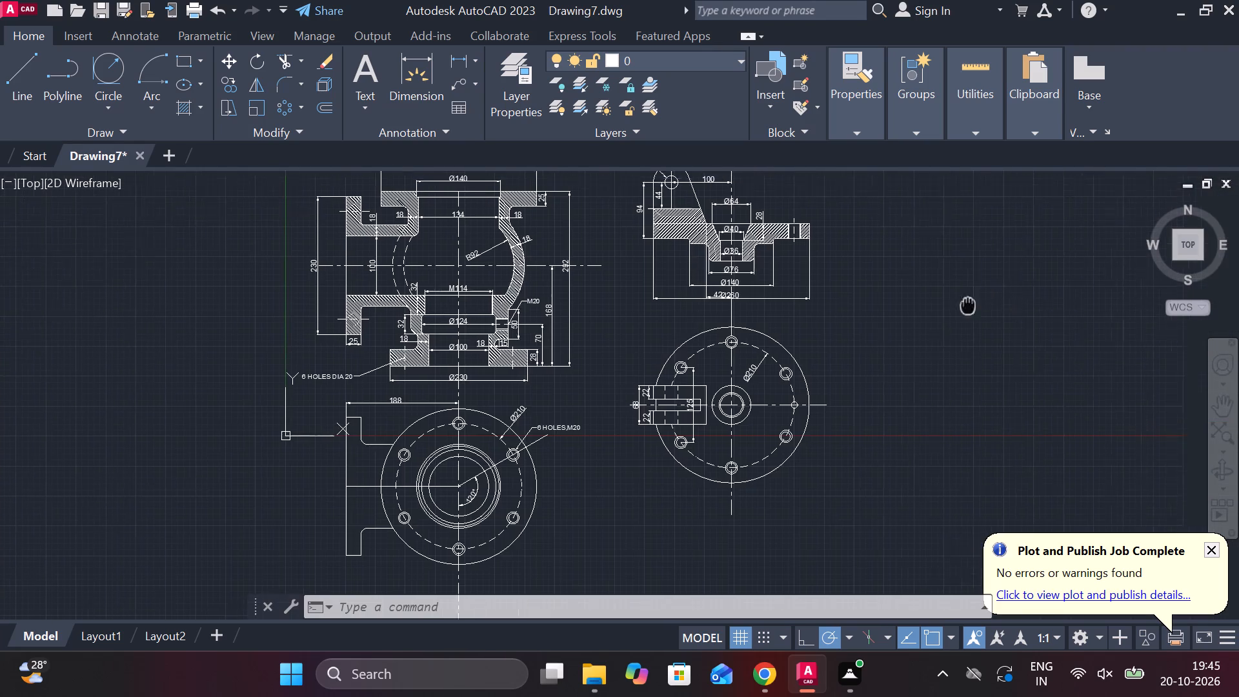
pyautogui.moveTo(924, 330); pyautogui.dragTo(872, 382, button='middle')
pyautogui.moveTo(836, 318); pyautogui.dragTo(736, 334, button='middle')
pyautogui.scroll(1, 741, 336)
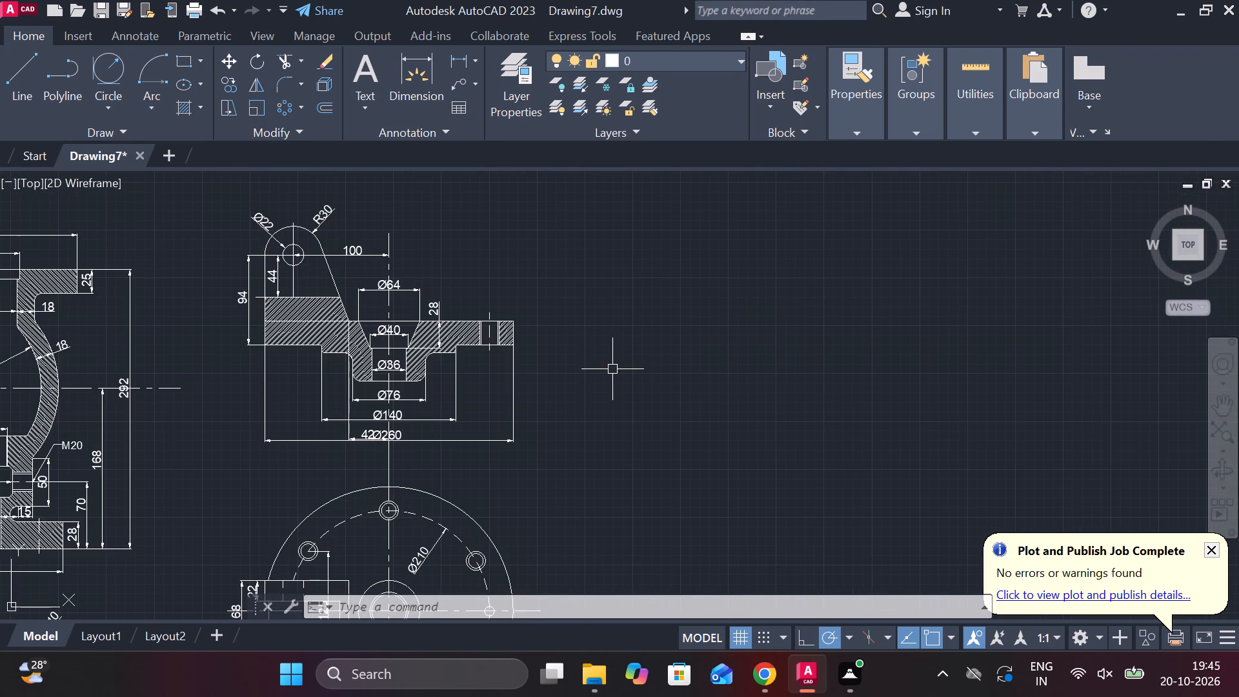
pyautogui.press('Escape')
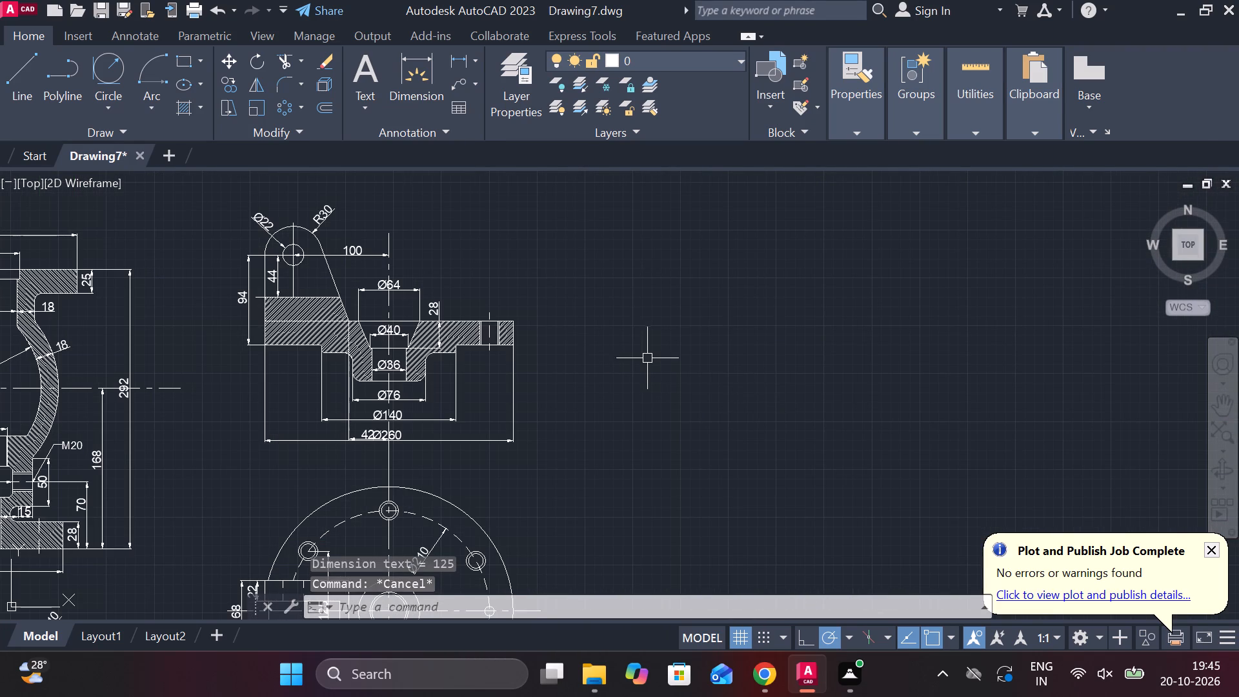
pyautogui.scroll(-1, 647, 370)
pyautogui.moveTo(634, 425); pyautogui.dragTo(734, 299, button='middle')
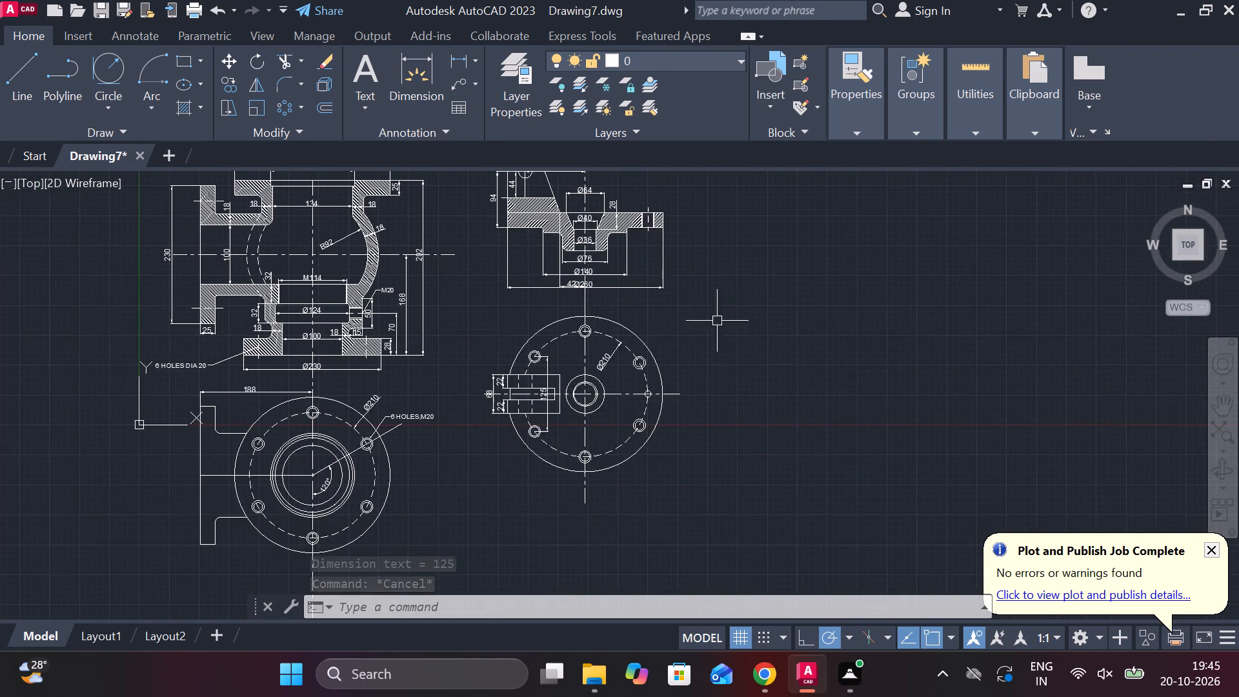
# Undo the vertical dimension between the upper-left and lower-left bolt hole centres.
pyautogui.scroll(1, 583, 355)
pyautogui.hotkey('ctrl', 'z')
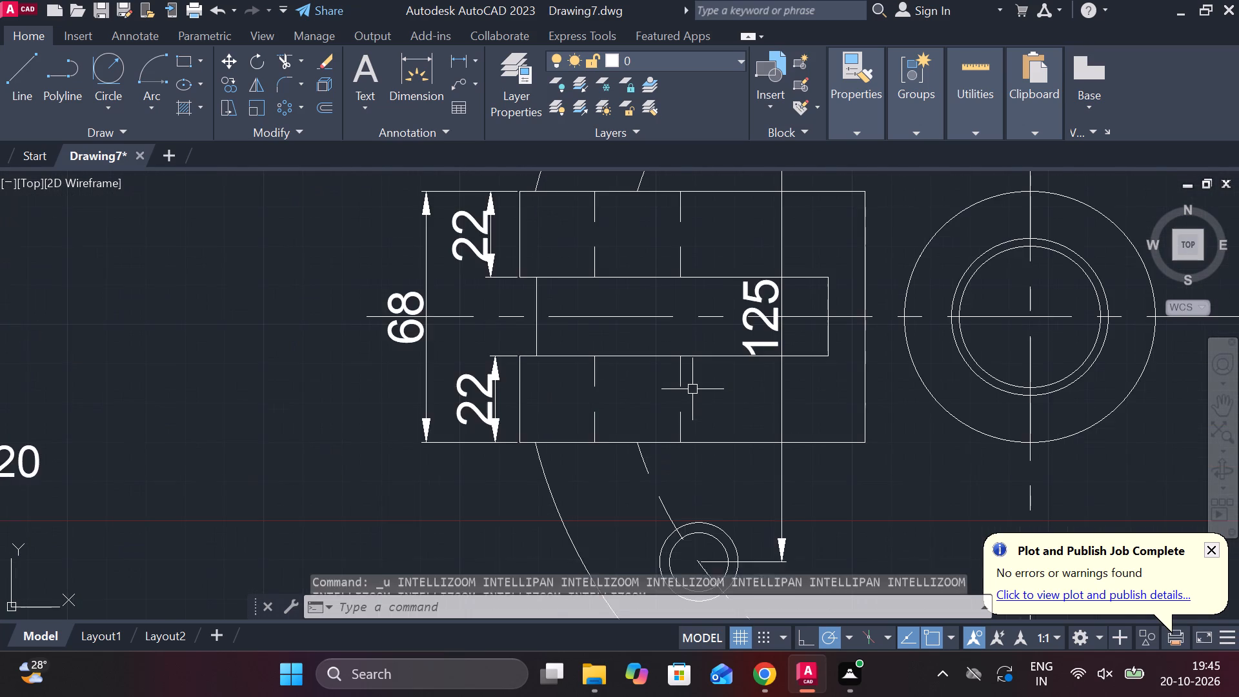
pyautogui.hotkey('ctrl', 'z')
pyautogui.scroll(-1, 692, 389)
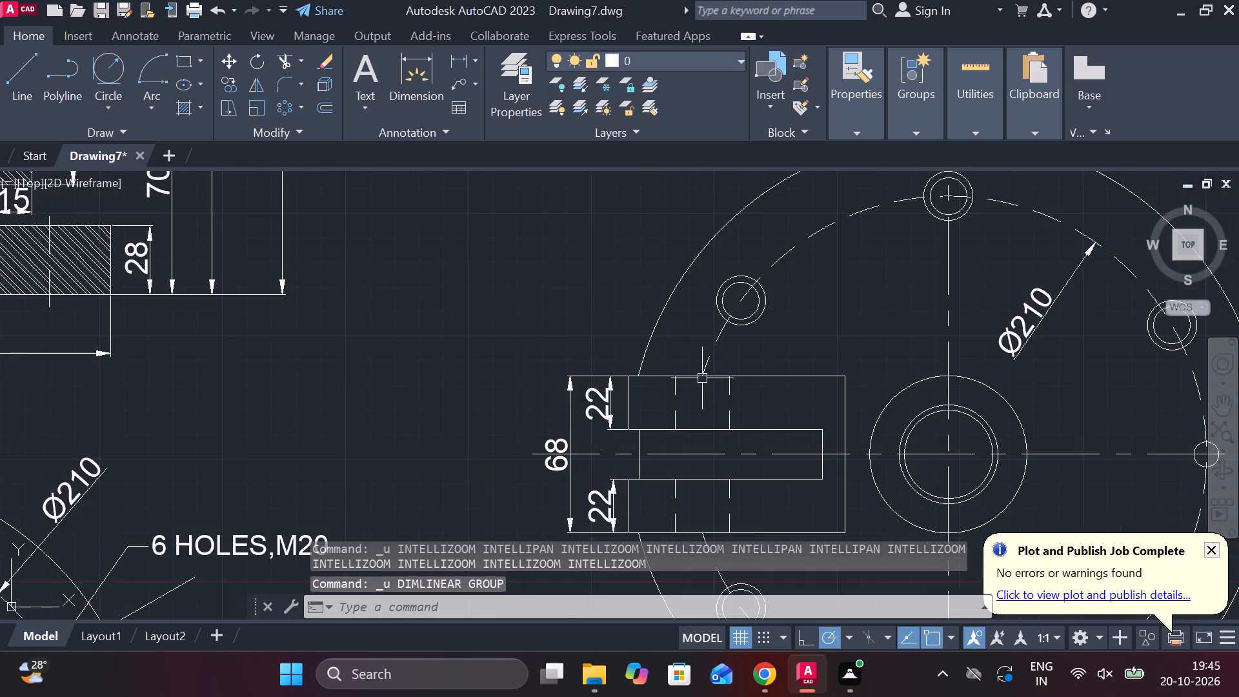
# Undo the erasing of the old upper-left bolt hole circles and the mirroring of the lower-left pair.
pyautogui.hotkey('ctrl', 'z')
pyautogui.hotkey('ctrl', 'z')
pyautogui.hotkey('ctrl', 'z')
pyautogui.hotkey('ctrl', 'z')
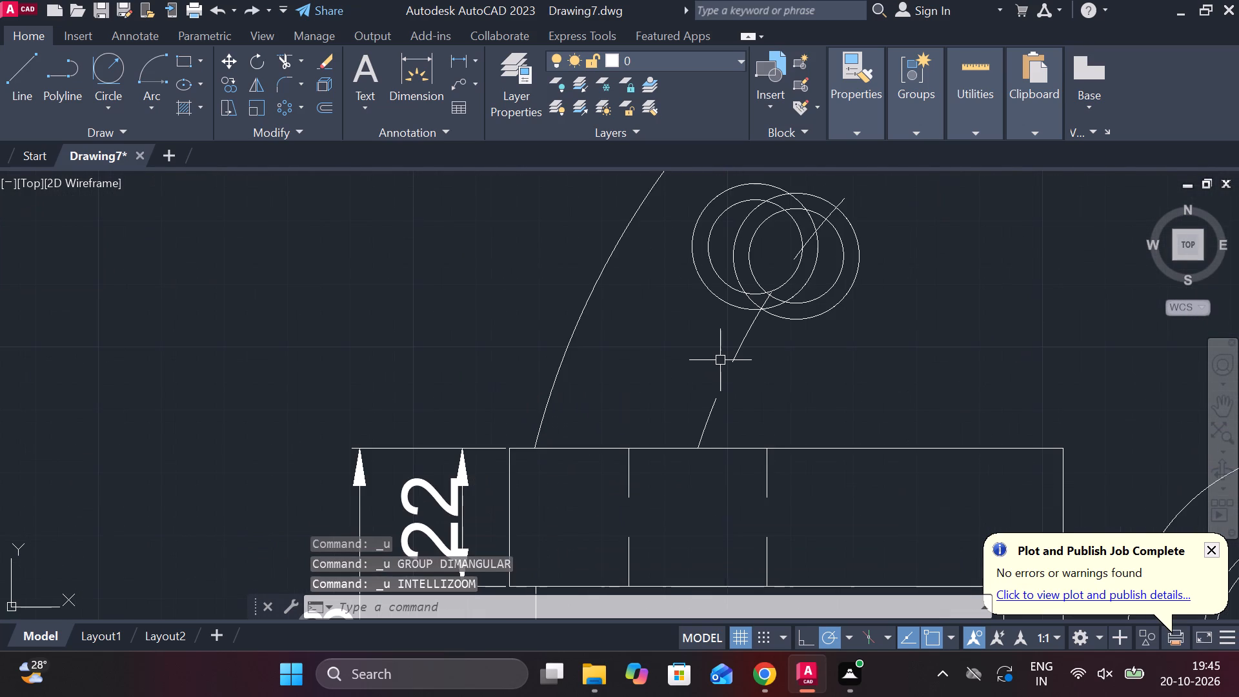
pyautogui.hotkey('ctrl', 'z')
pyautogui.hotkey('ctrl', 'z')
pyautogui.hotkey('ctrl', 'z')
pyautogui.hotkey('ctrl', 'z')
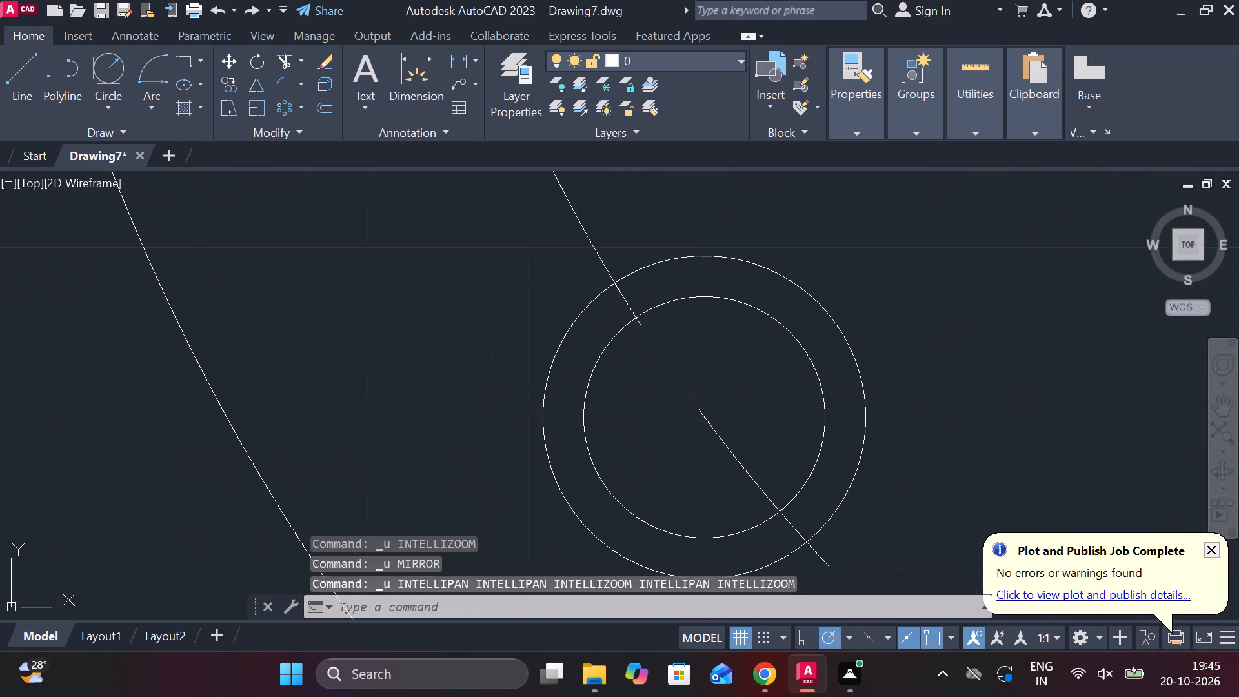
# Undo the lower-left bolt hole's move and construction lines, plus the erasing of the vertical line joining the left holes.
pyautogui.hotkey('ctrl', 'z')
pyautogui.hotkey('ctrl', 'z')
pyautogui.hotkey('ctrl', 'z')
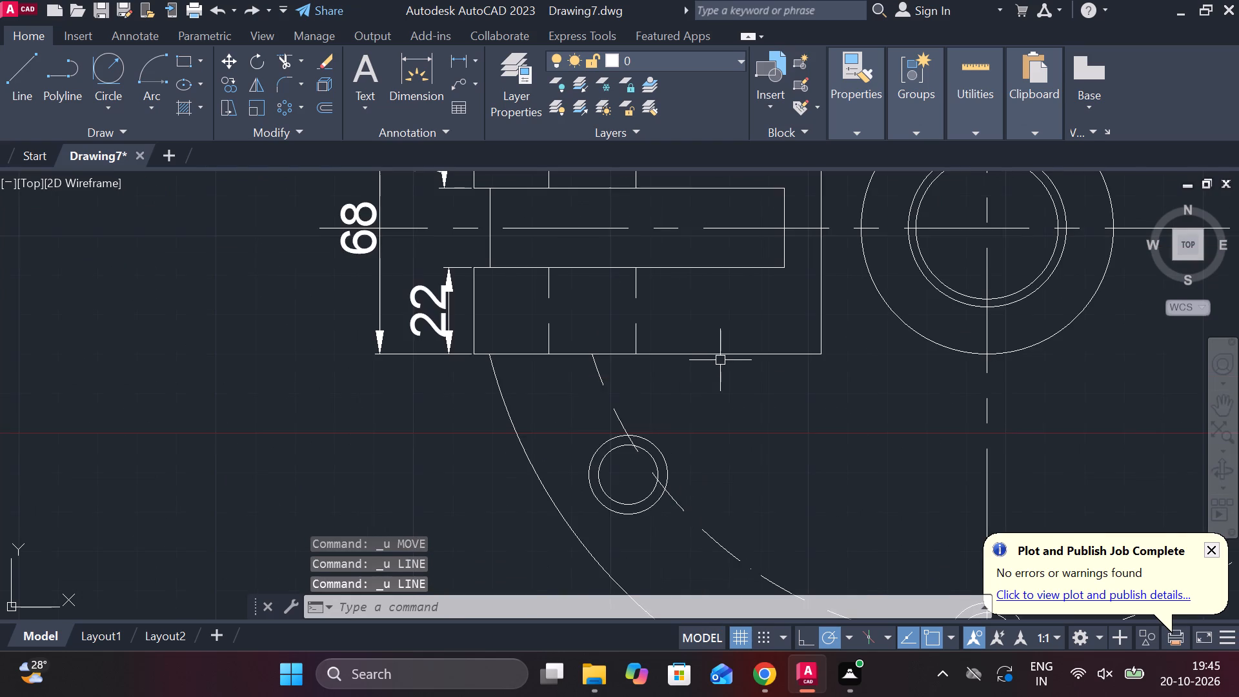
pyautogui.hotkey('ctrl', 'z')
pyautogui.hotkey('ctrl', 'z')
pyautogui.hotkey('ctrl', 'z')
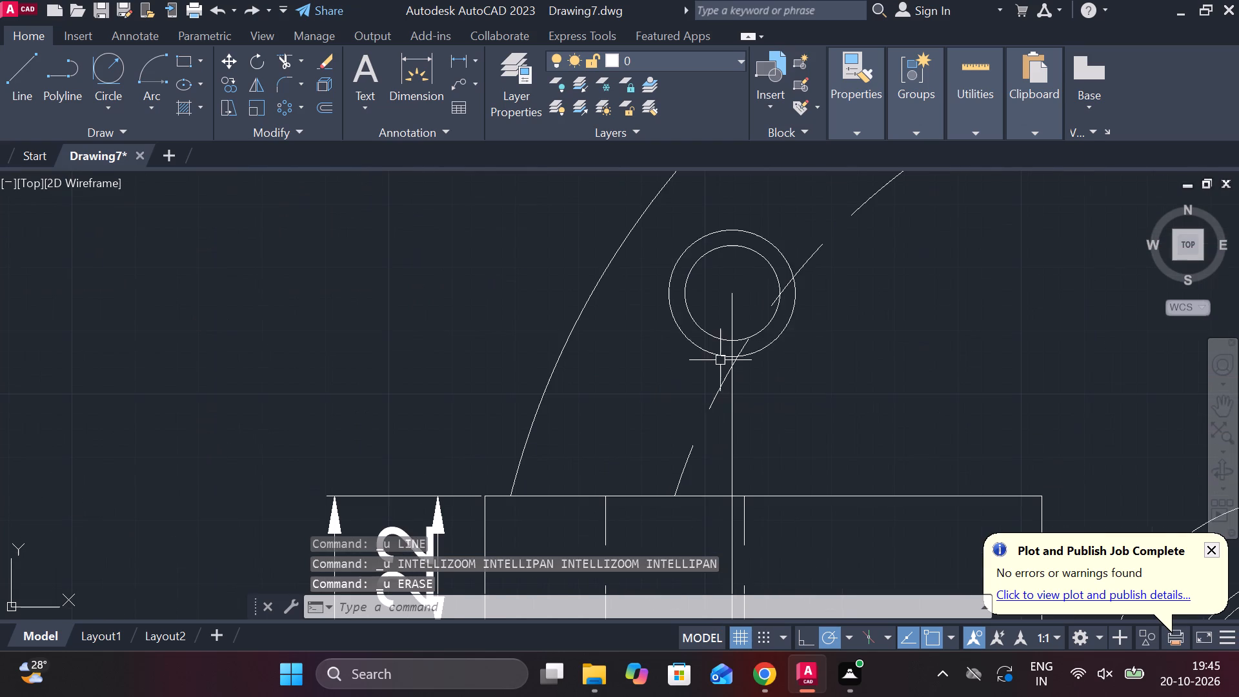
# Undo the earlier moves of both left bolt hole pairs and the vertical construction line with its grip edits.
pyautogui.hotkey('ctrl', 'z')
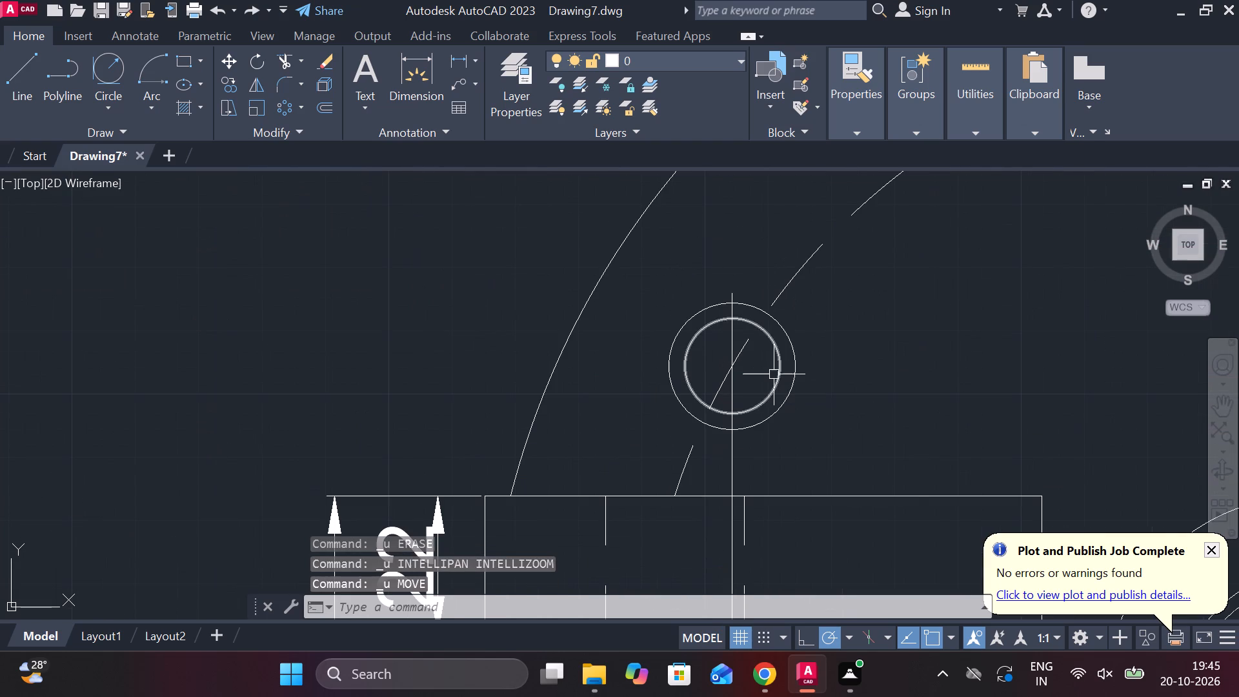
pyautogui.hotkey('ctrl', 'z')
pyautogui.hotkey('ctrl', 'z')
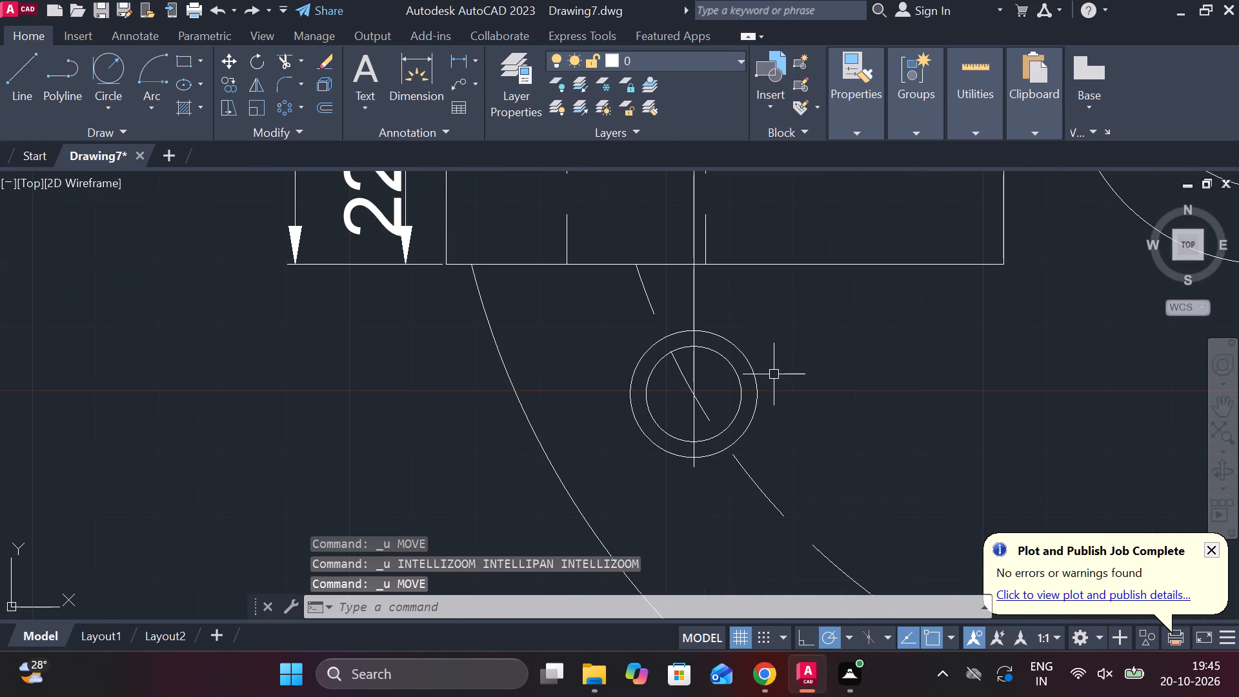
pyautogui.hotkey('ctrl', 'z')
pyautogui.hotkey('ctrl', 'z')
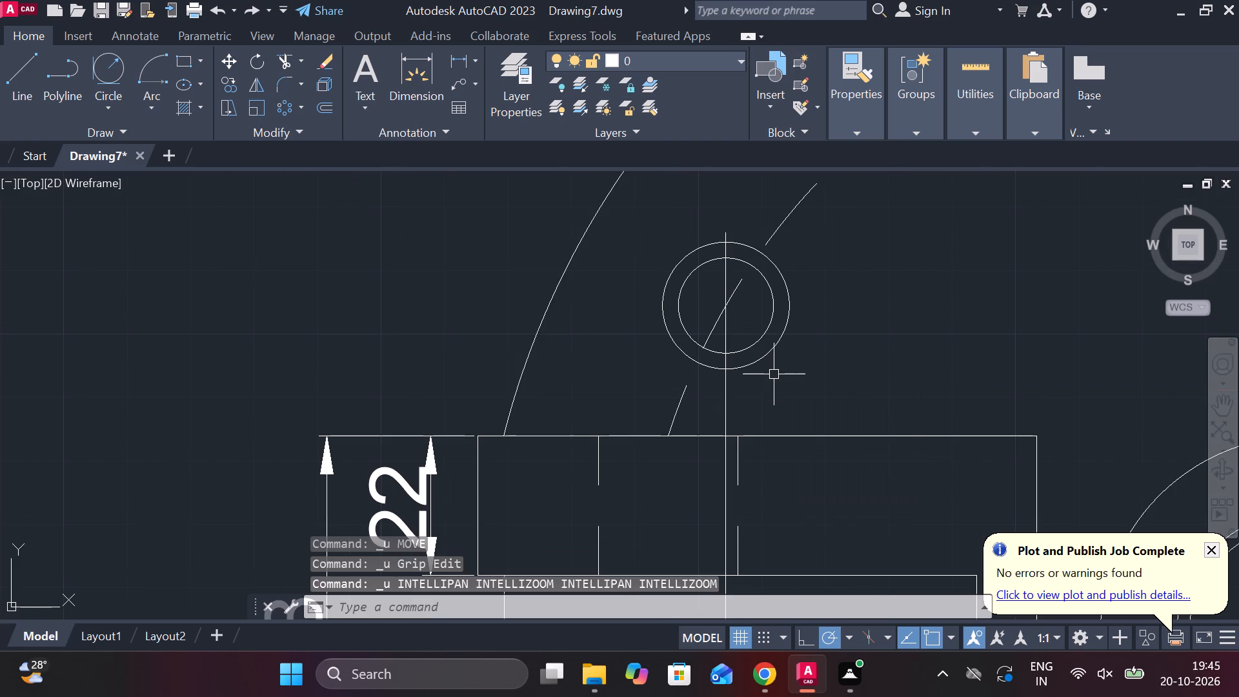
pyautogui.hotkey('ctrl', 'z')
pyautogui.hotkey('ctrl', 'z')
pyautogui.hotkey('ctrl', 'z')
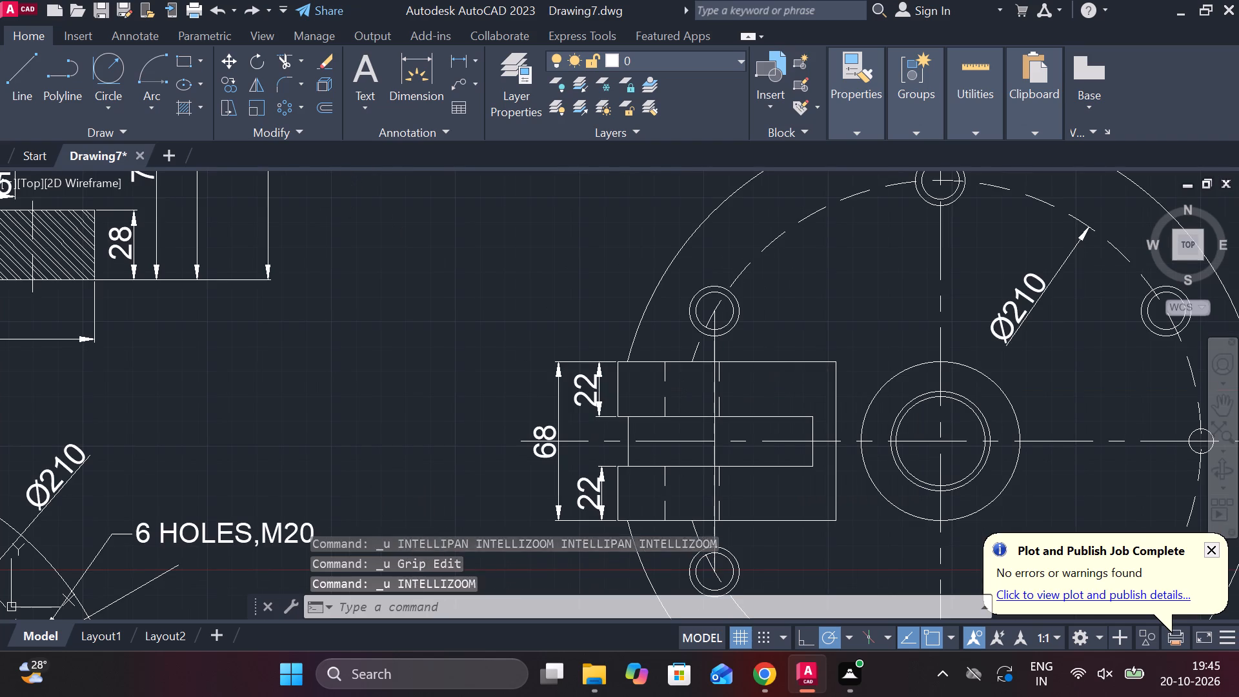
# Draw a closed upright rectangle of lines, 42 wide and 148 high, in the empty space beside the mating part's views.
pyautogui.scroll(-3, 774, 374)
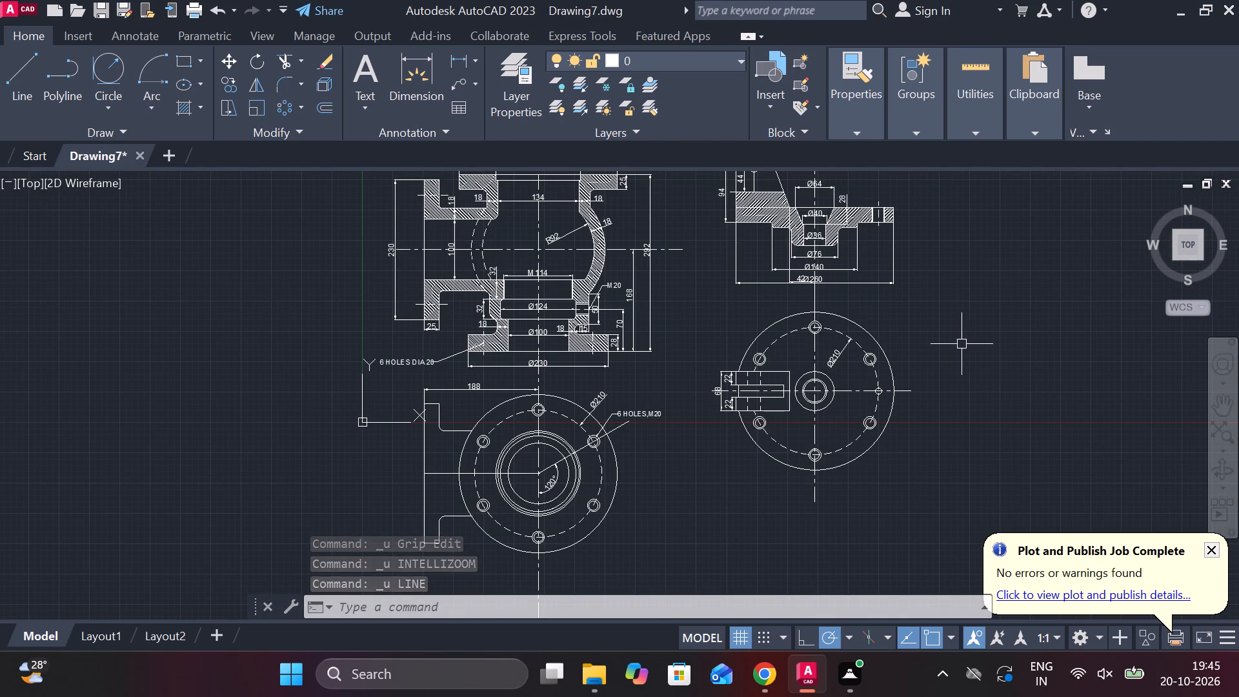
pyautogui.moveTo(962, 344); pyautogui.dragTo(768, 382, button='middle')
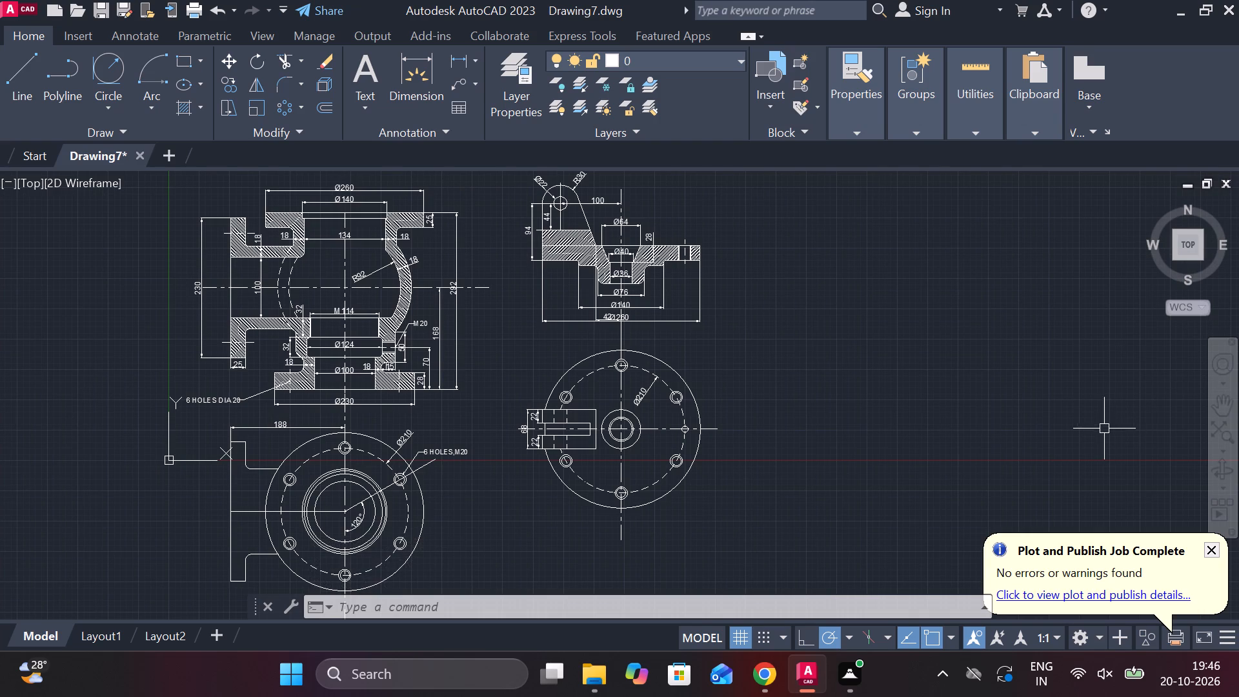
pyautogui.moveTo(1051, 399); pyautogui.dragTo(950, 395, button='middle')
pyautogui.press('l')
pyautogui.press('Return')
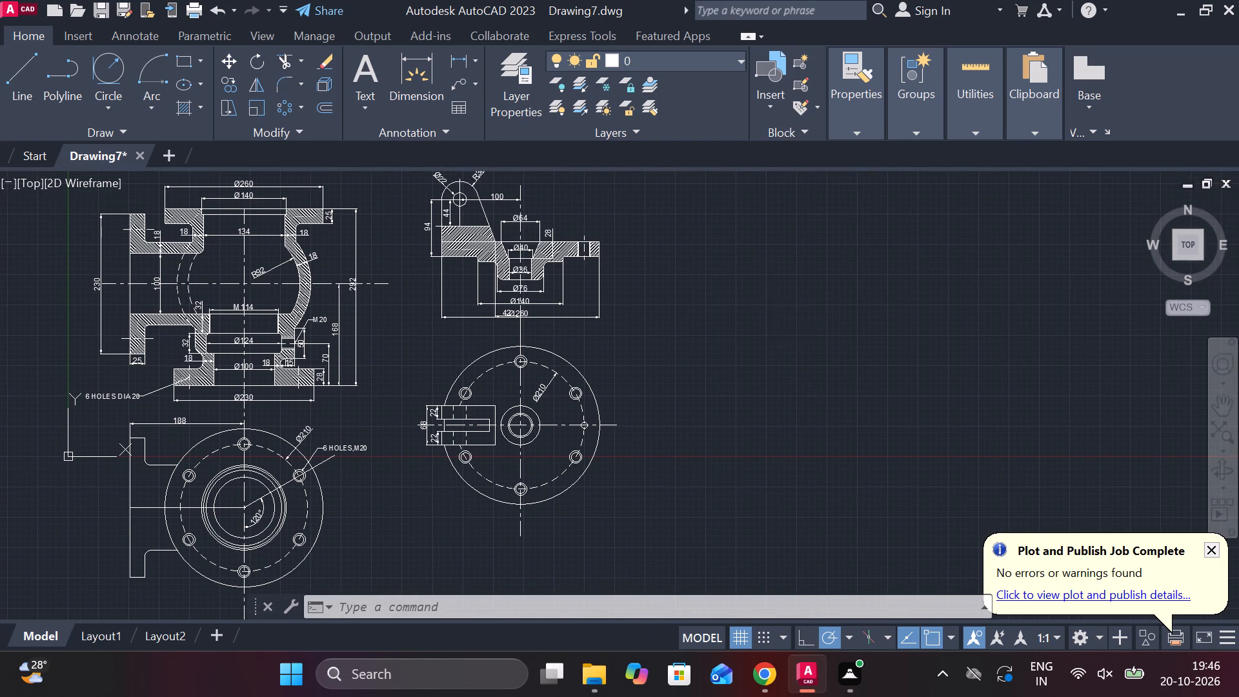
pyautogui.click(754, 241)
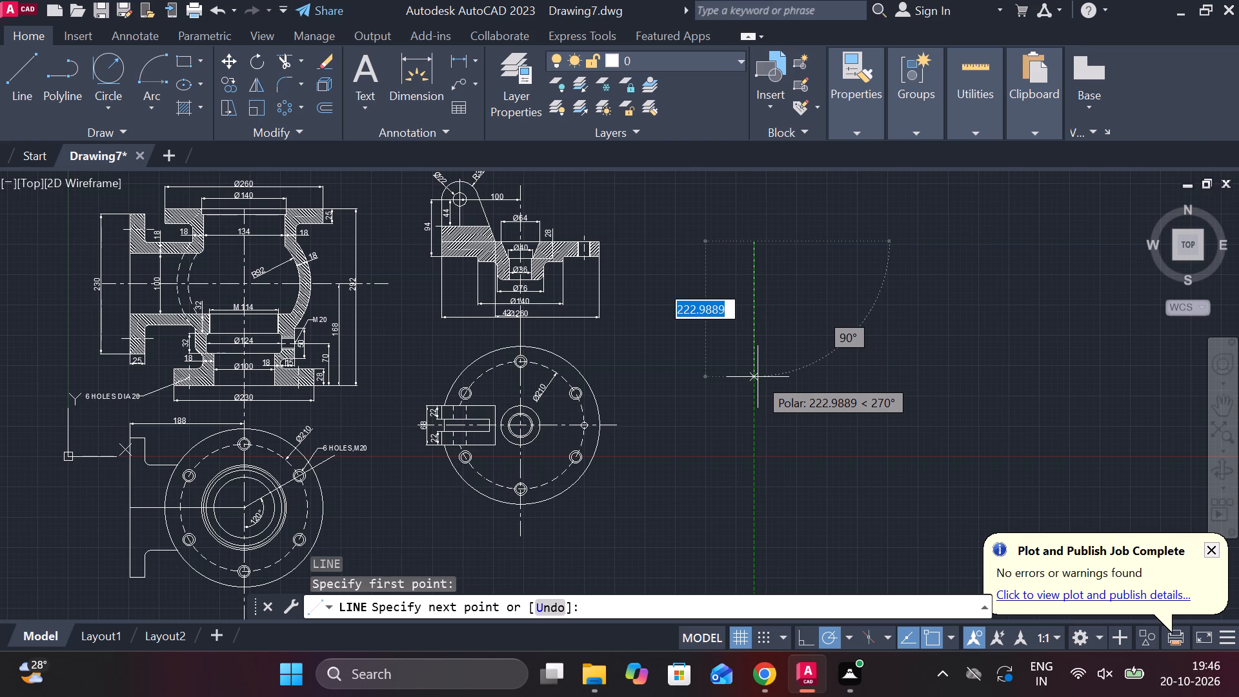
pyautogui.write('148')
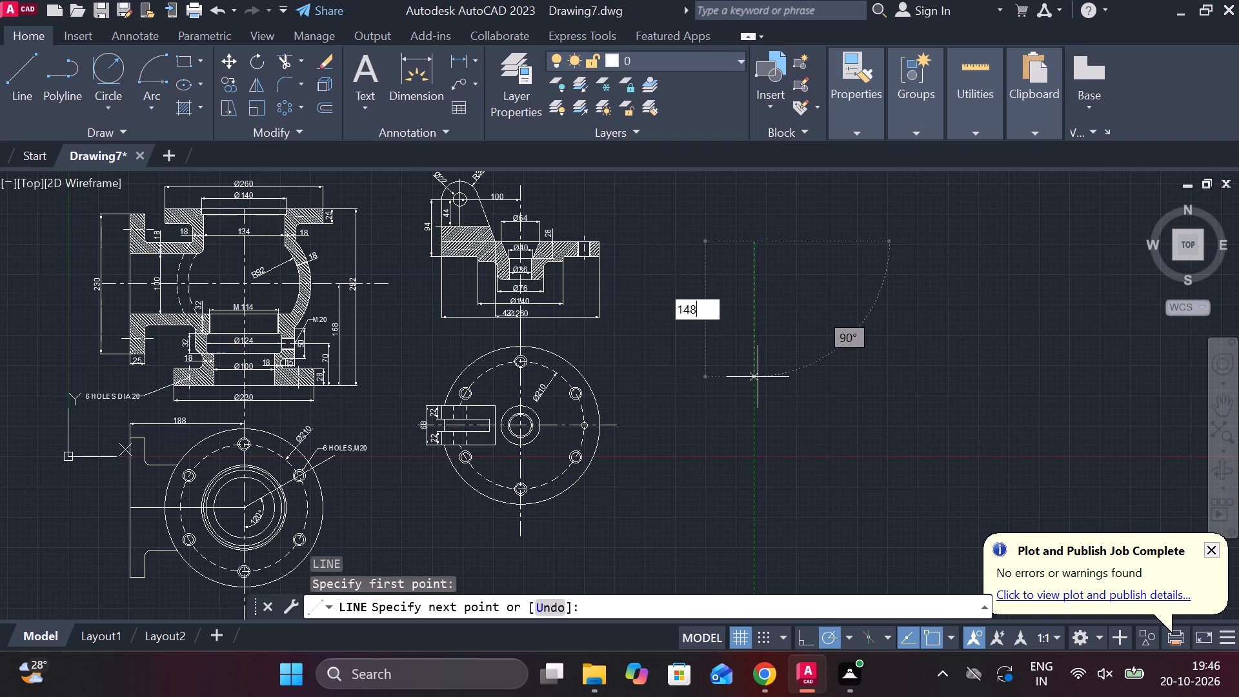
pyautogui.press('Return')
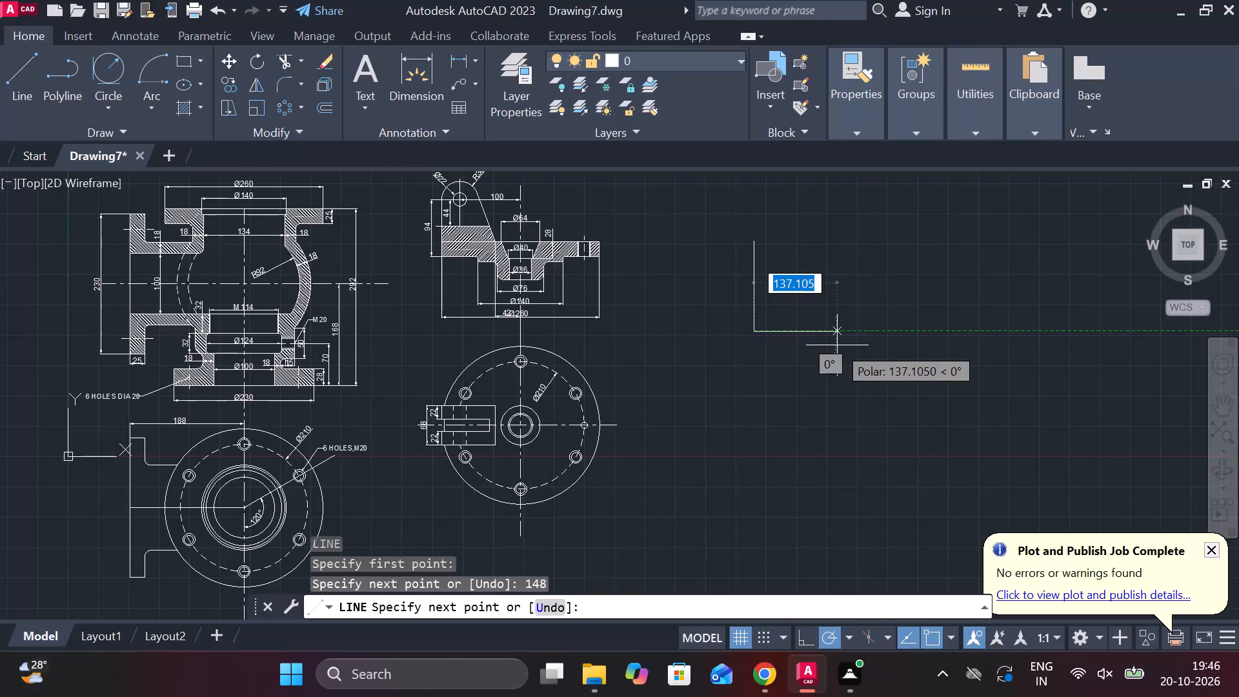
pyautogui.write('42')
pyautogui.press('space')
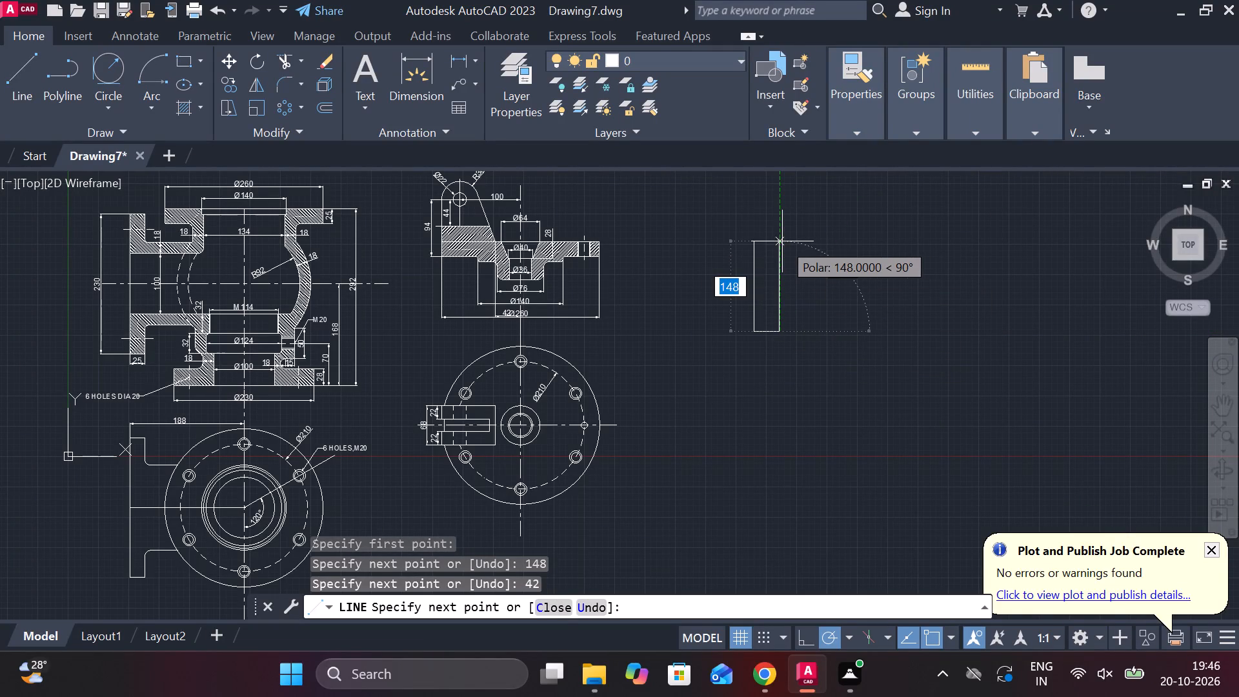
pyautogui.scroll(1, 760, 236)
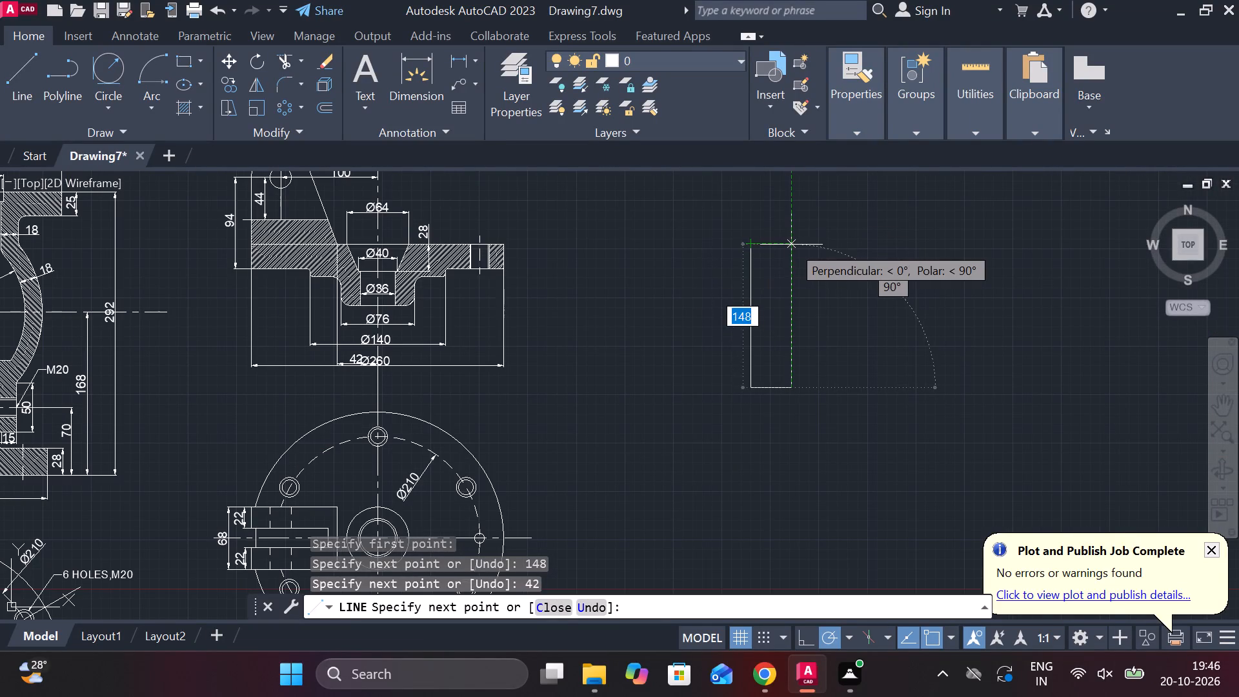
pyautogui.click(791, 245)
pyautogui.click(751, 244)
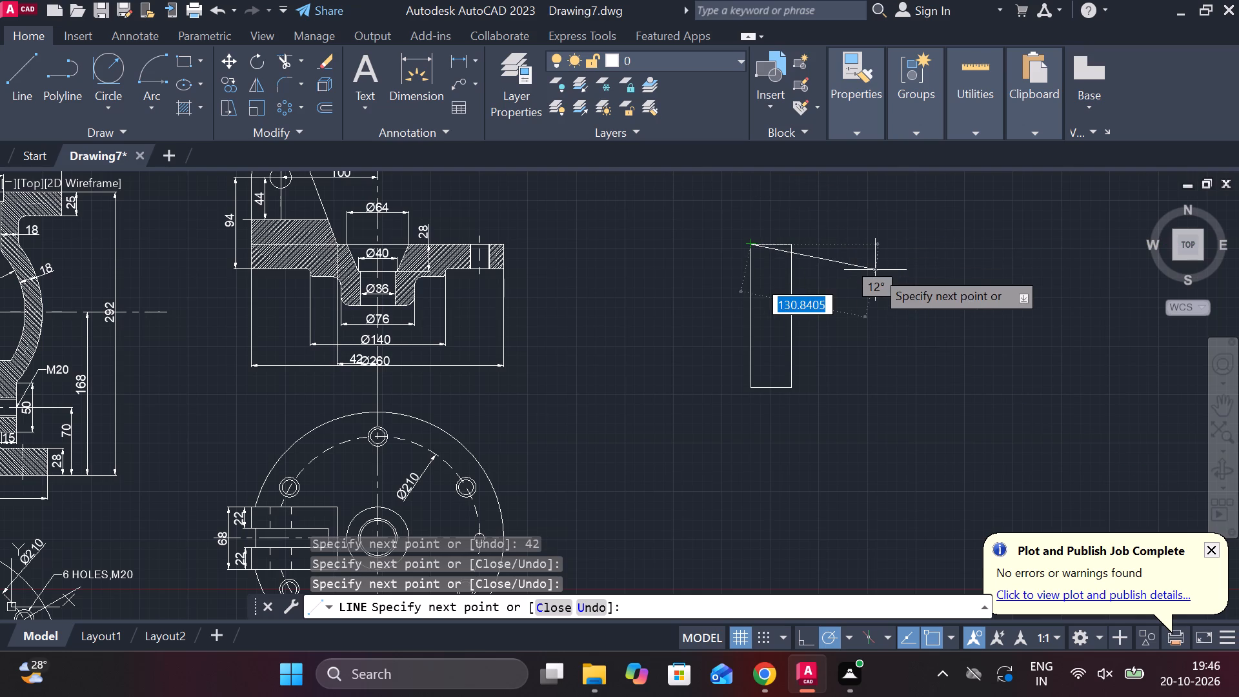
pyautogui.press('Escape')
# Offset the new rectangle's top edge 12 downward into the rectangle.
pyautogui.moveTo(852, 305); pyautogui.dragTo(882, 285, button='middle')
pyautogui.moveTo(873, 256); pyautogui.dragTo(887, 315, button='middle')
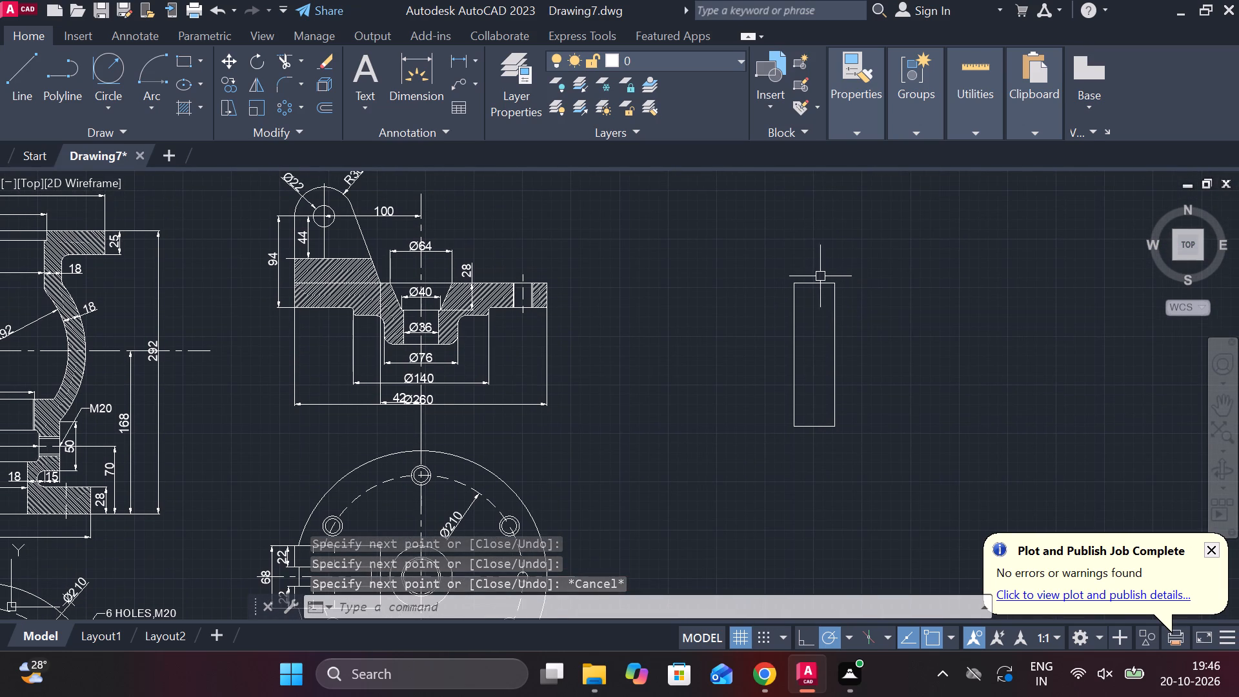
pyautogui.click(814, 281)
pyautogui.scroll(2, 818, 306)
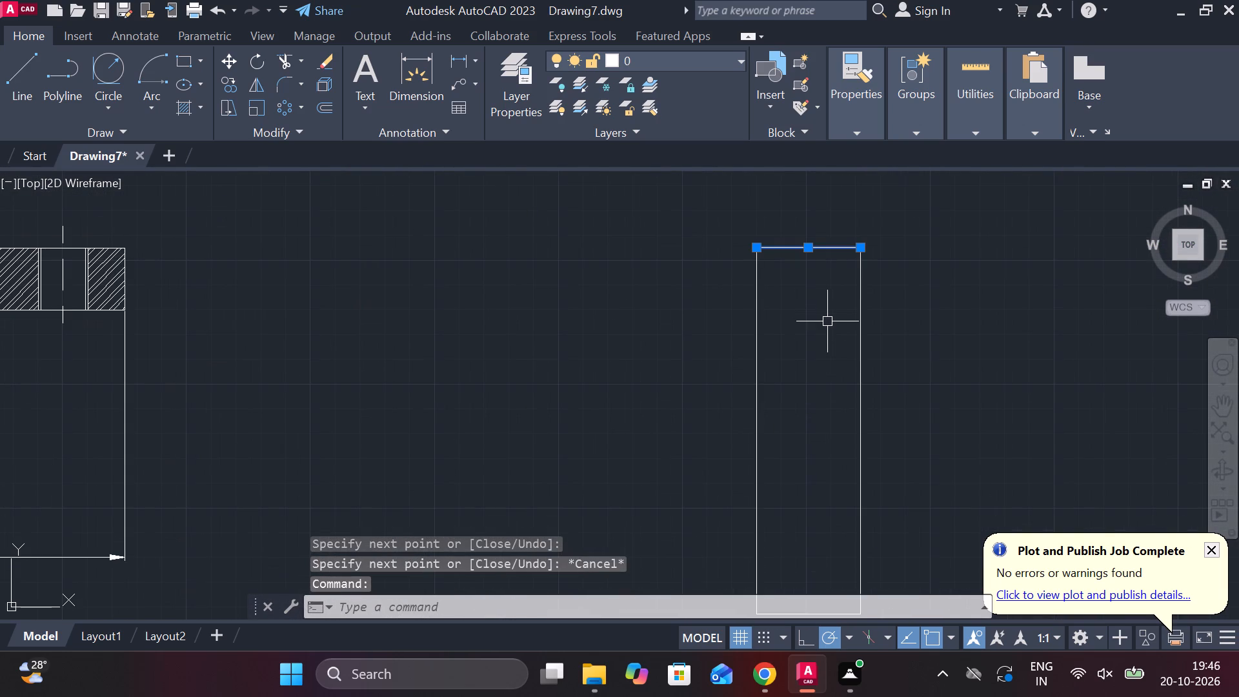
pyautogui.press('o')
pyautogui.press('Return')
pyautogui.press('Return')
pyautogui.write('12')
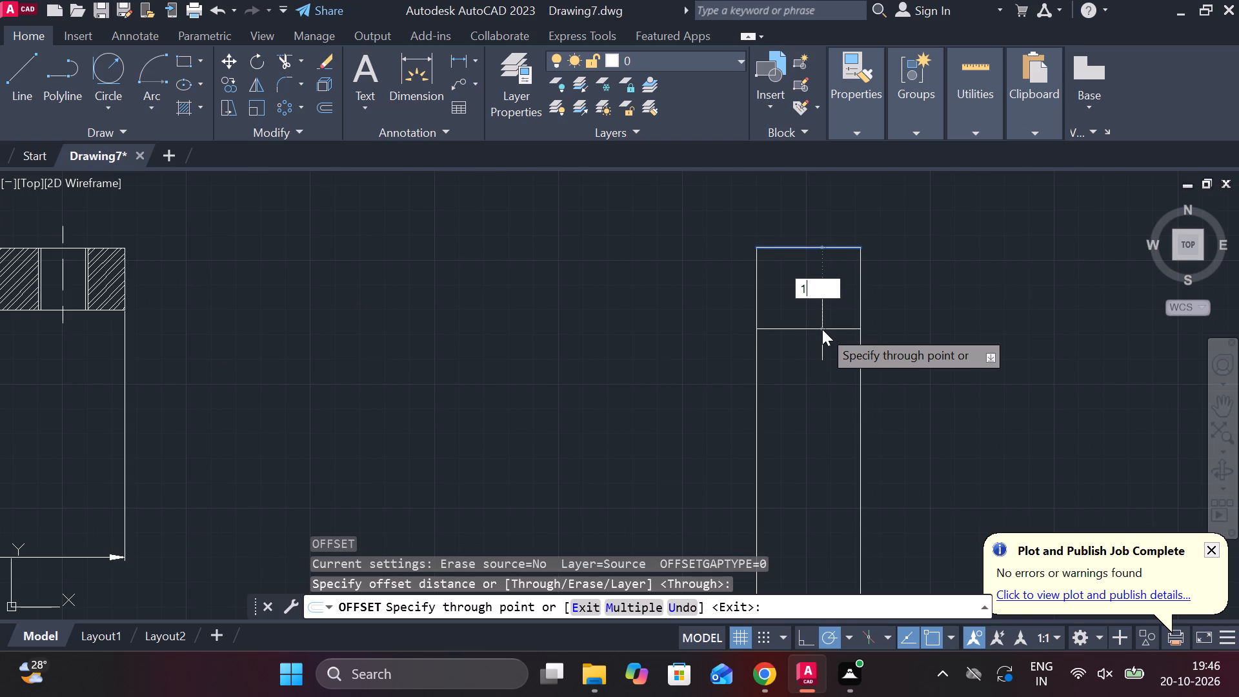
pyautogui.press('space')
pyautogui.moveTo(896, 339); pyautogui.dragTo(886, 339, button='middle')
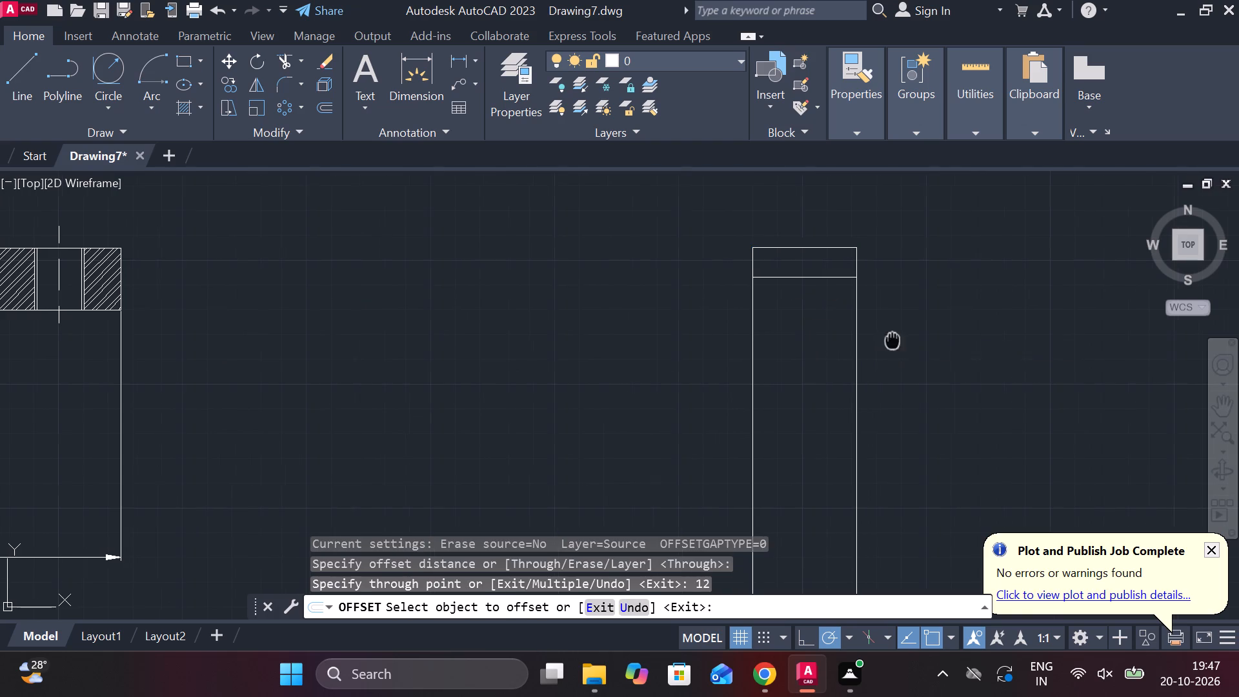
pyautogui.moveTo(886, 339); pyautogui.dragTo(856, 273, button='middle')
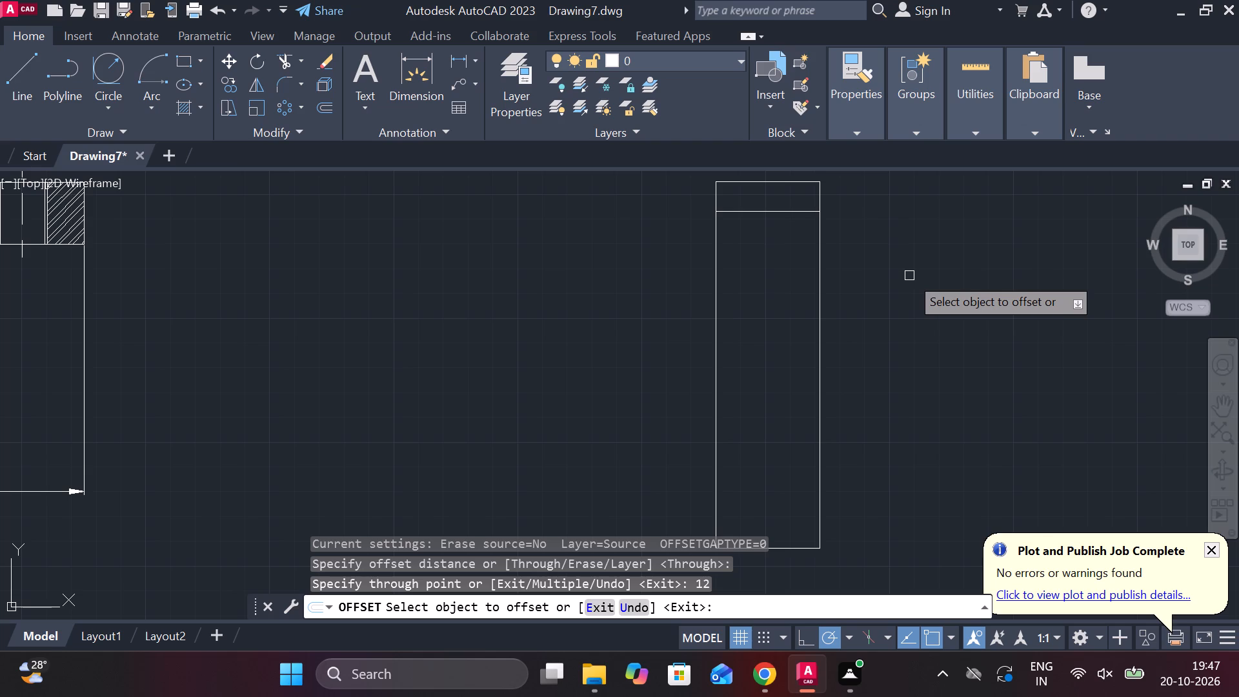
pyautogui.scroll(-1, 878, 310)
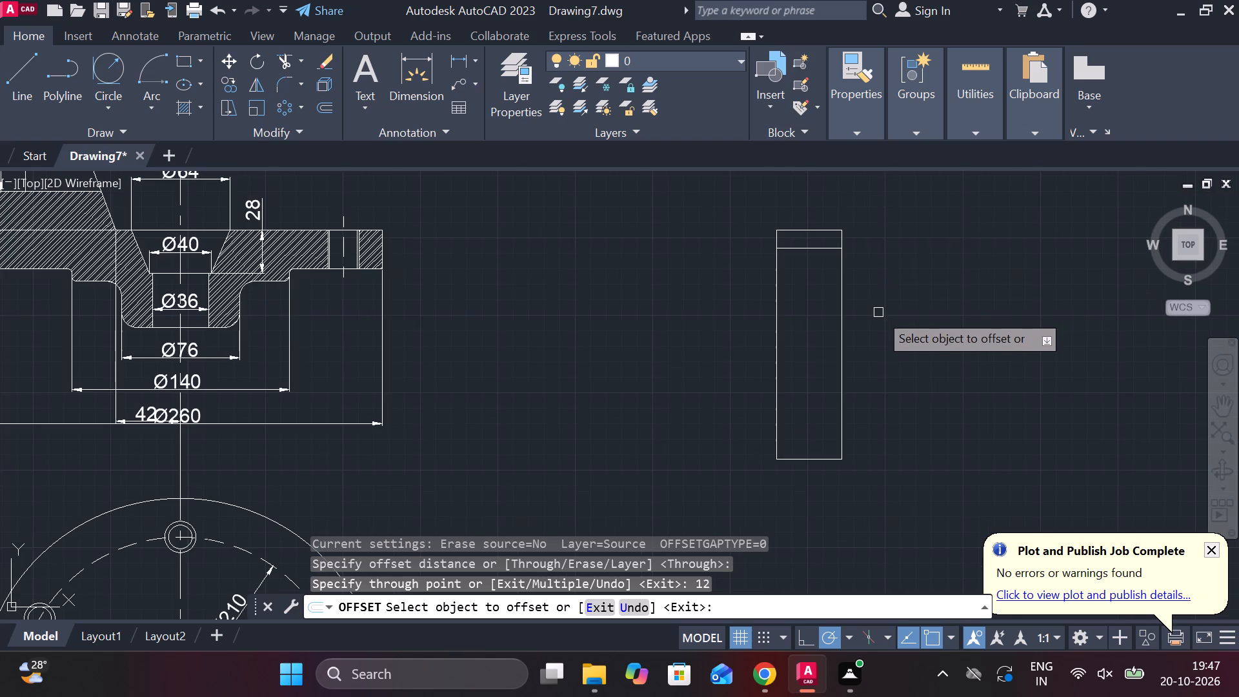
pyautogui.press('Escape')
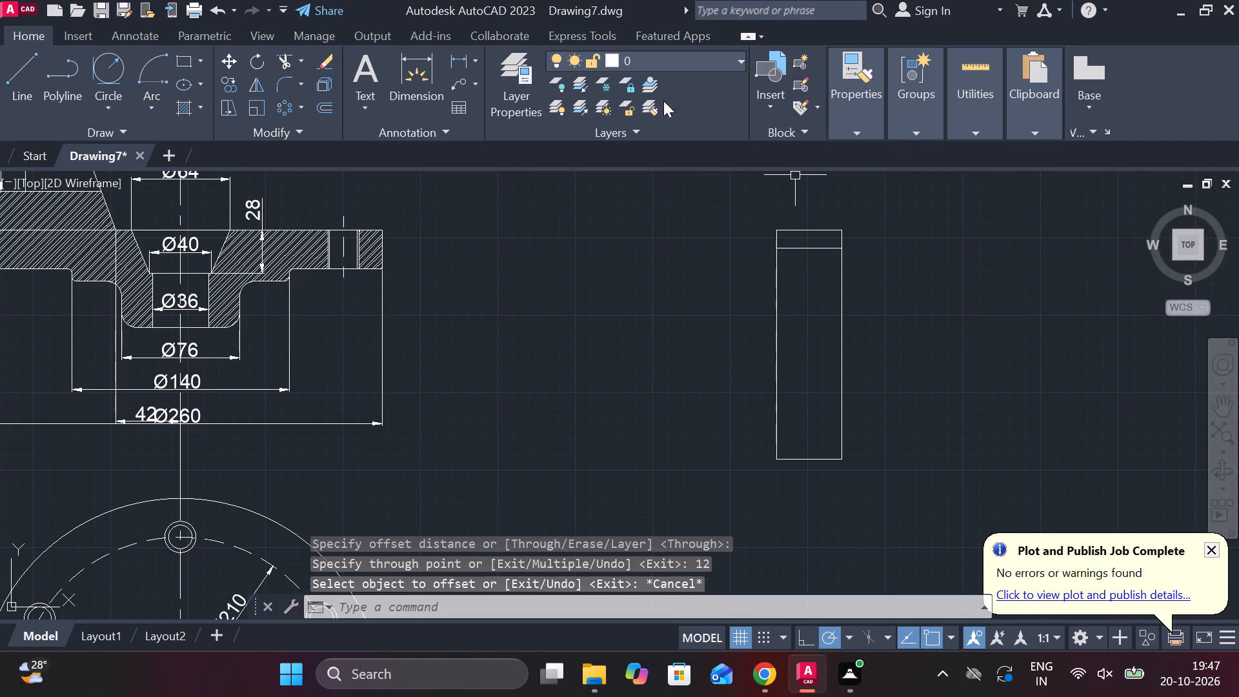
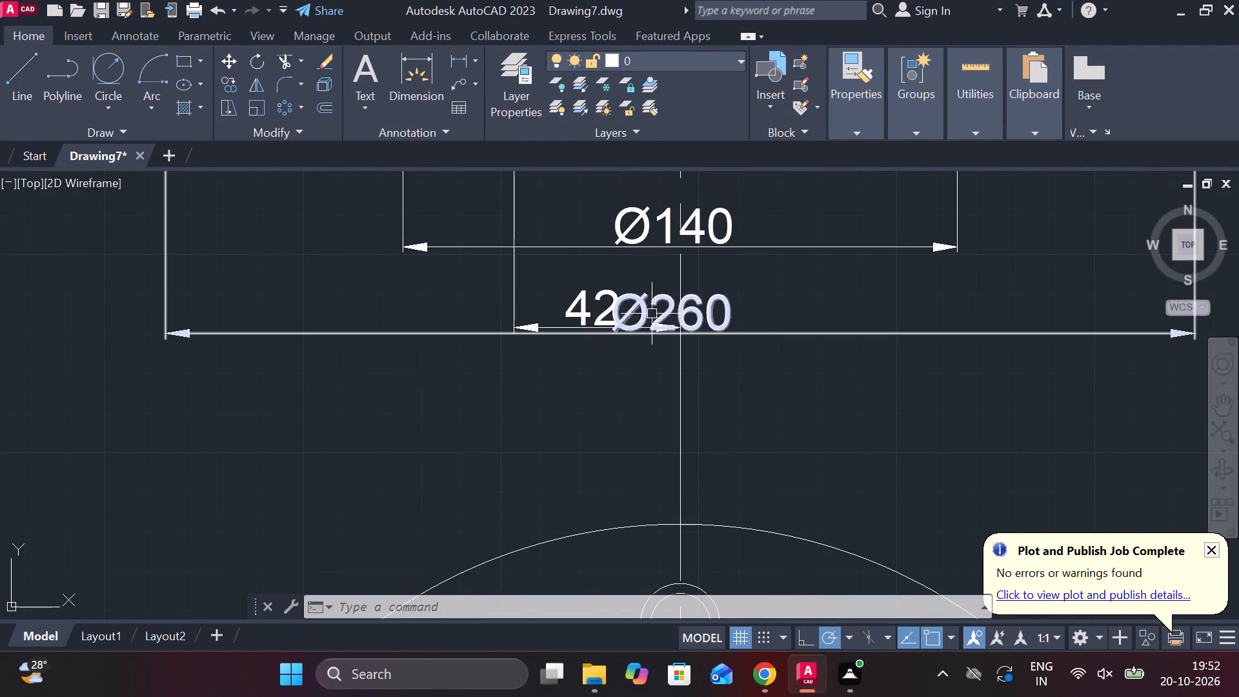
# Move the 42 dimension from its overlap with the Ø260 dimension up to between the 100 and Ø64 dimensions of the section view.
pyautogui.scroll(-2, 652, 314)
pyautogui.scroll(2, 690, 288)
pyautogui.moveTo(694, 290); pyautogui.dragTo(705, 398, button='middle')
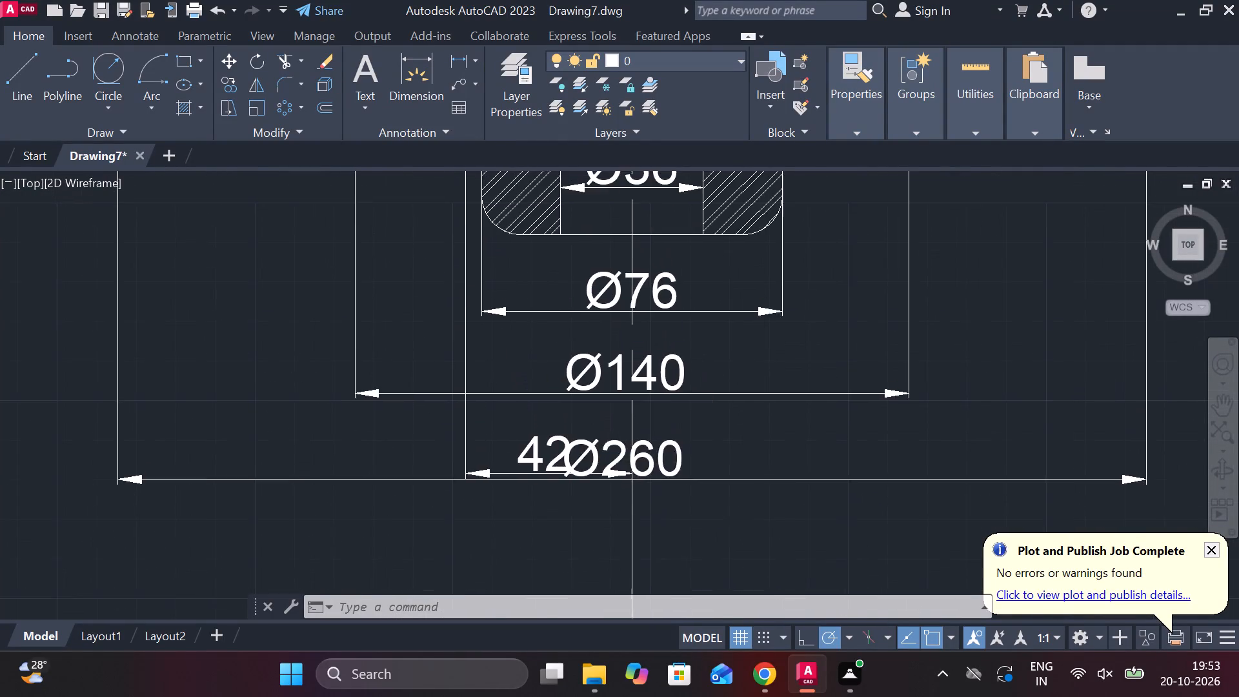
pyautogui.scroll(-3, 705, 398)
pyautogui.scroll(2, 638, 389)
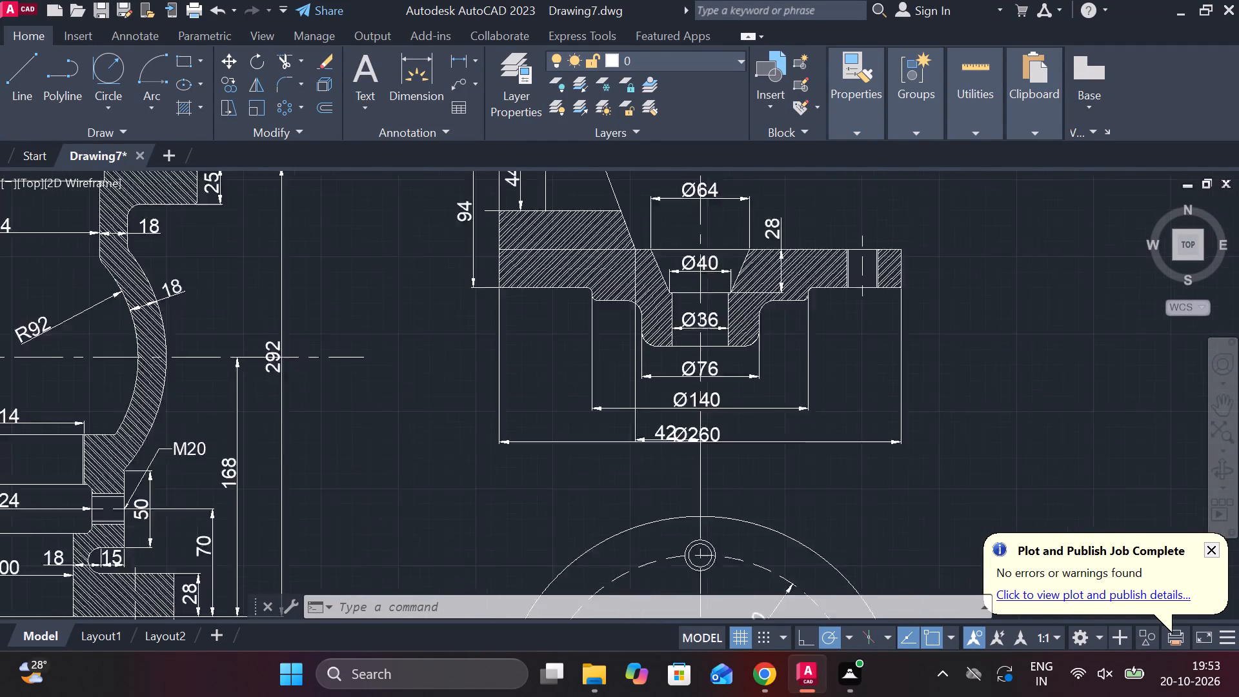
pyautogui.click(663, 461)
pyautogui.scroll(2, 680, 458)
pyautogui.scroll(-3, 680, 458)
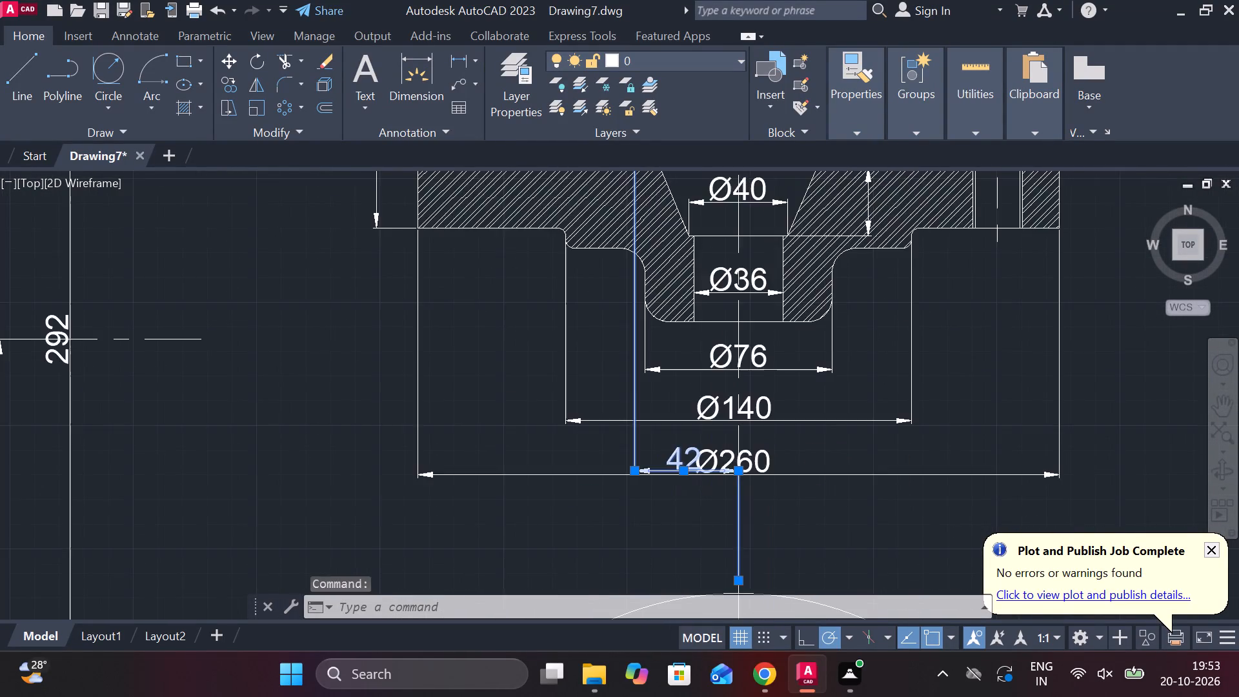
pyautogui.scroll(-2, 680, 458)
pyautogui.scroll(3, 678, 455)
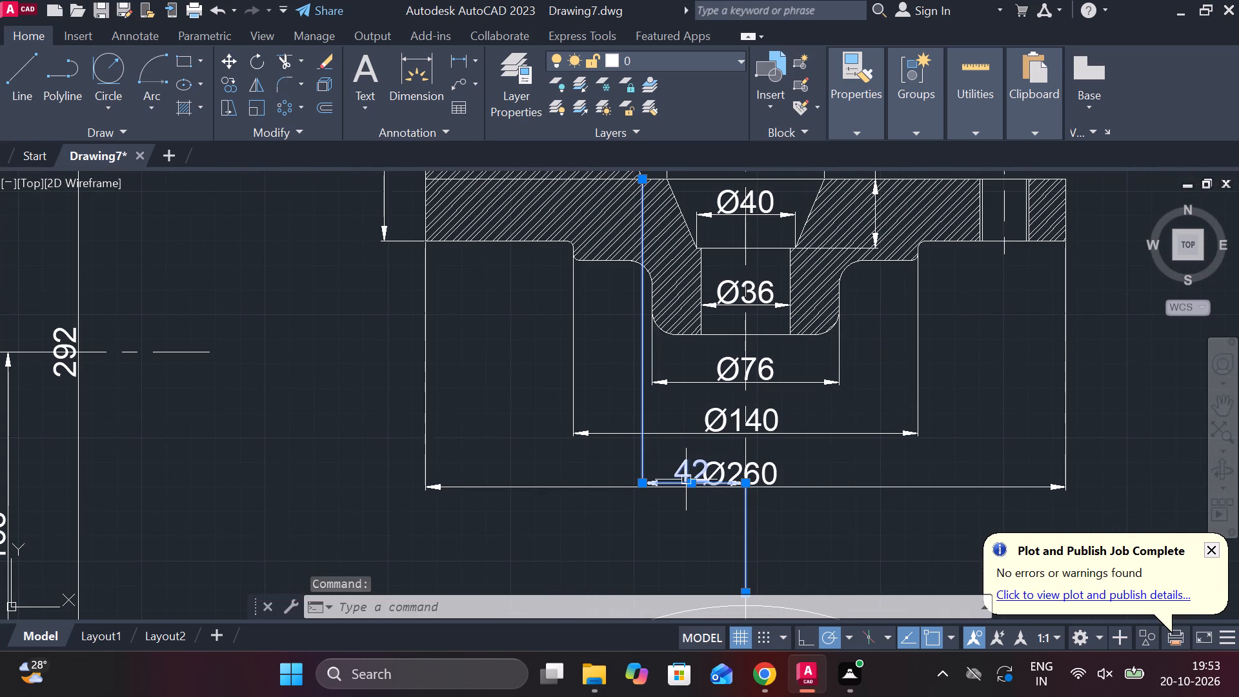
pyautogui.click(687, 480)
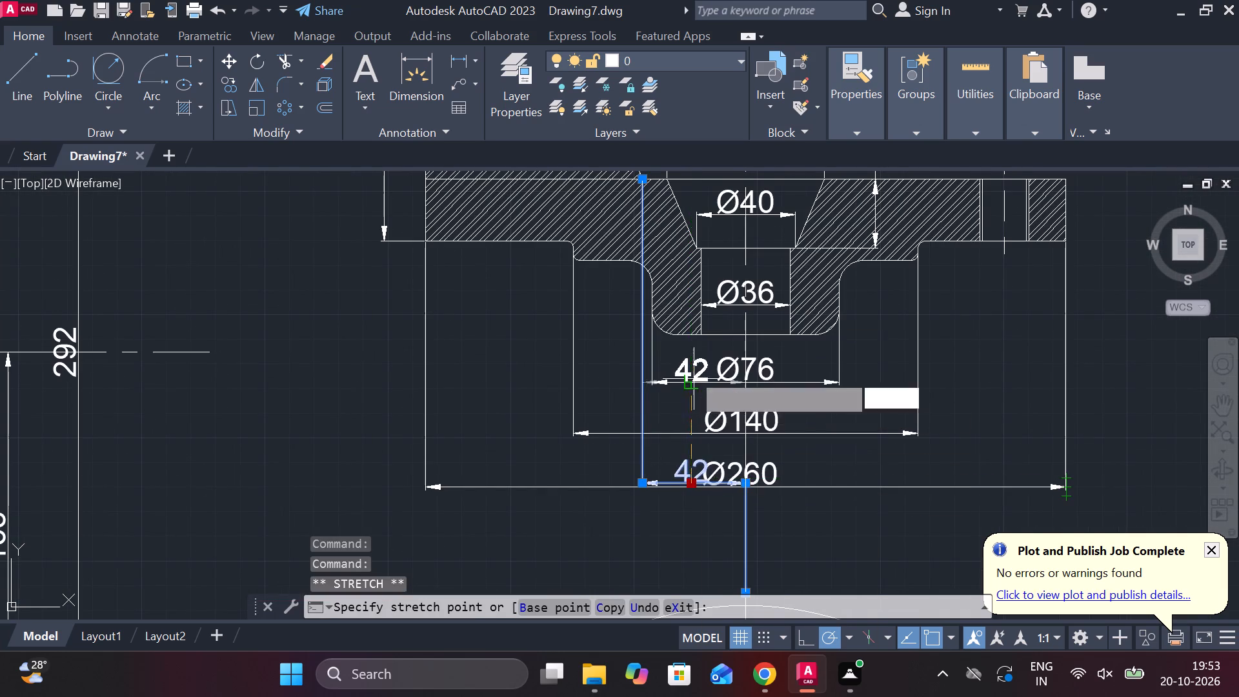
pyautogui.scroll(-2, 689, 358)
pyautogui.moveTo(689, 355); pyautogui.dragTo(656, 492, button='middle')
pyautogui.scroll(3, 641, 362)
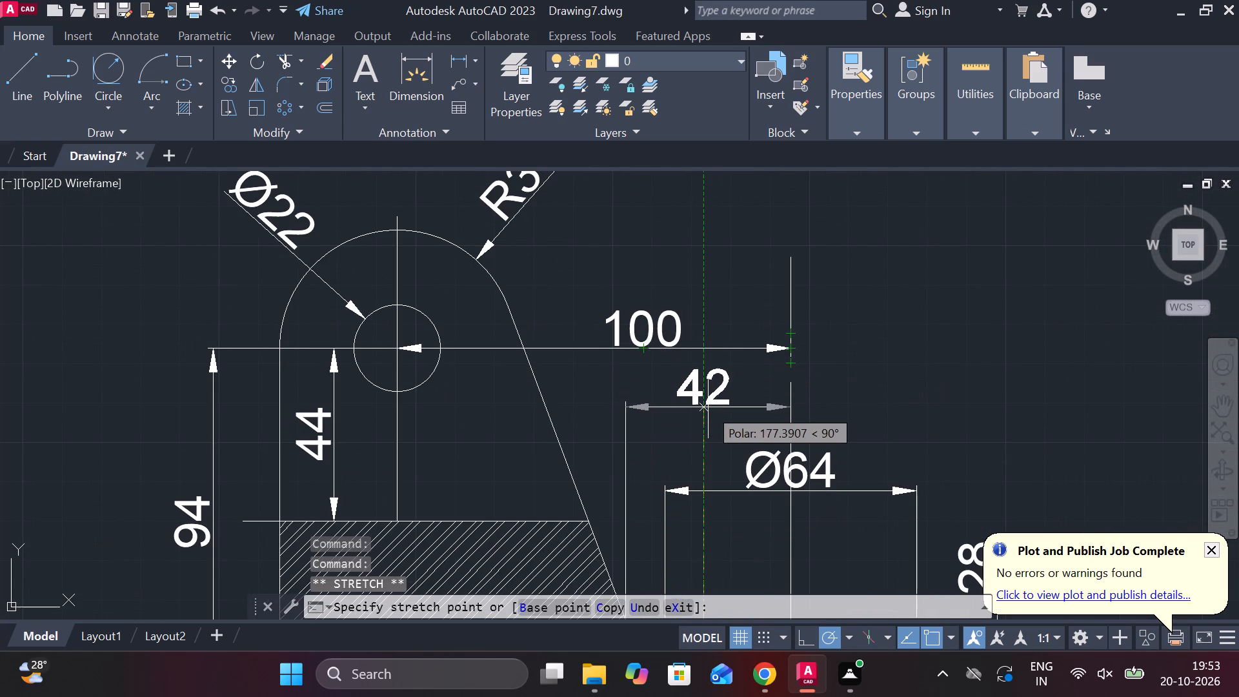
pyautogui.click(708, 407)
pyautogui.scroll(-3, 806, 413)
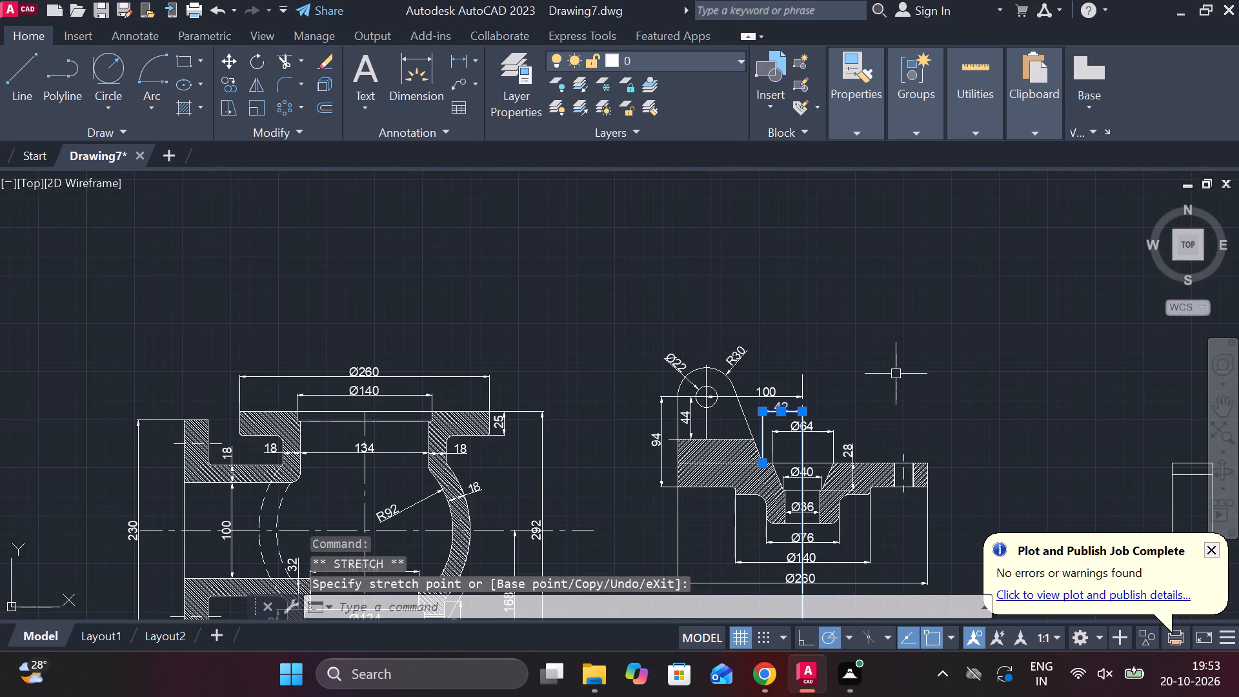
pyautogui.press('Escape')
pyautogui.moveTo(878, 385); pyautogui.dragTo(825, 328, button='middle')
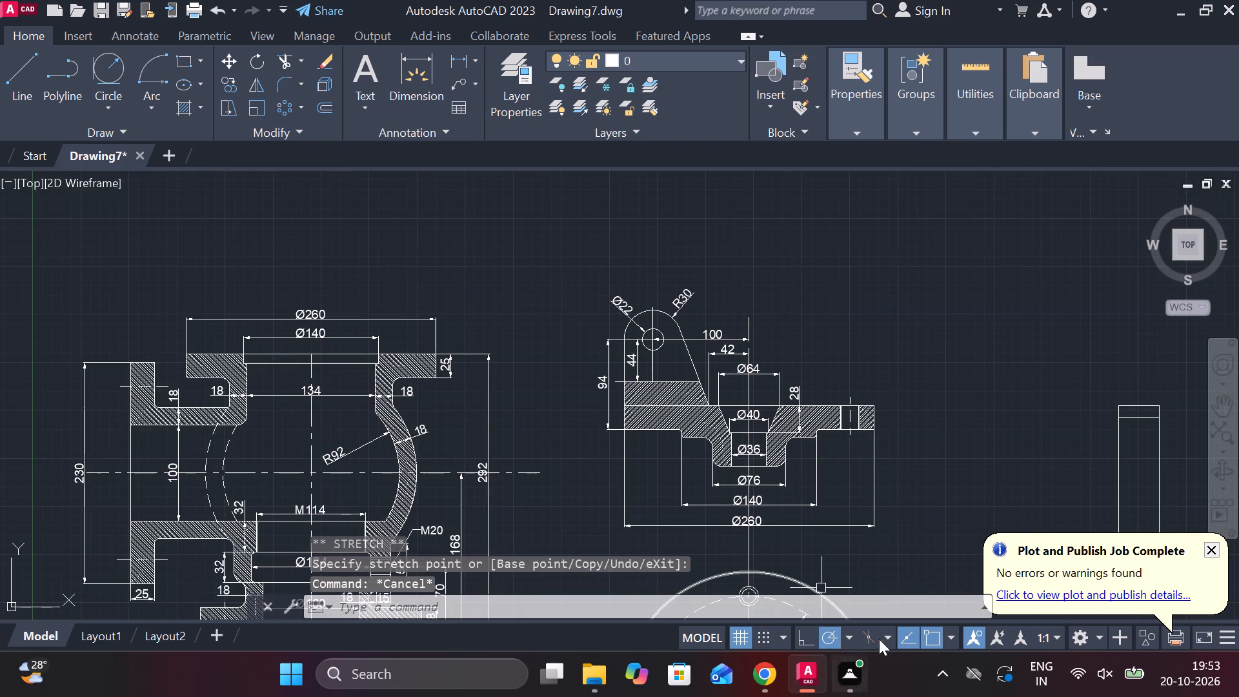
# Examine the narrow, undimensioned rectangular view beside the flanged cover's section view.
pyautogui.moveTo(892, 496); pyautogui.dragTo(716, 217, button='middle')
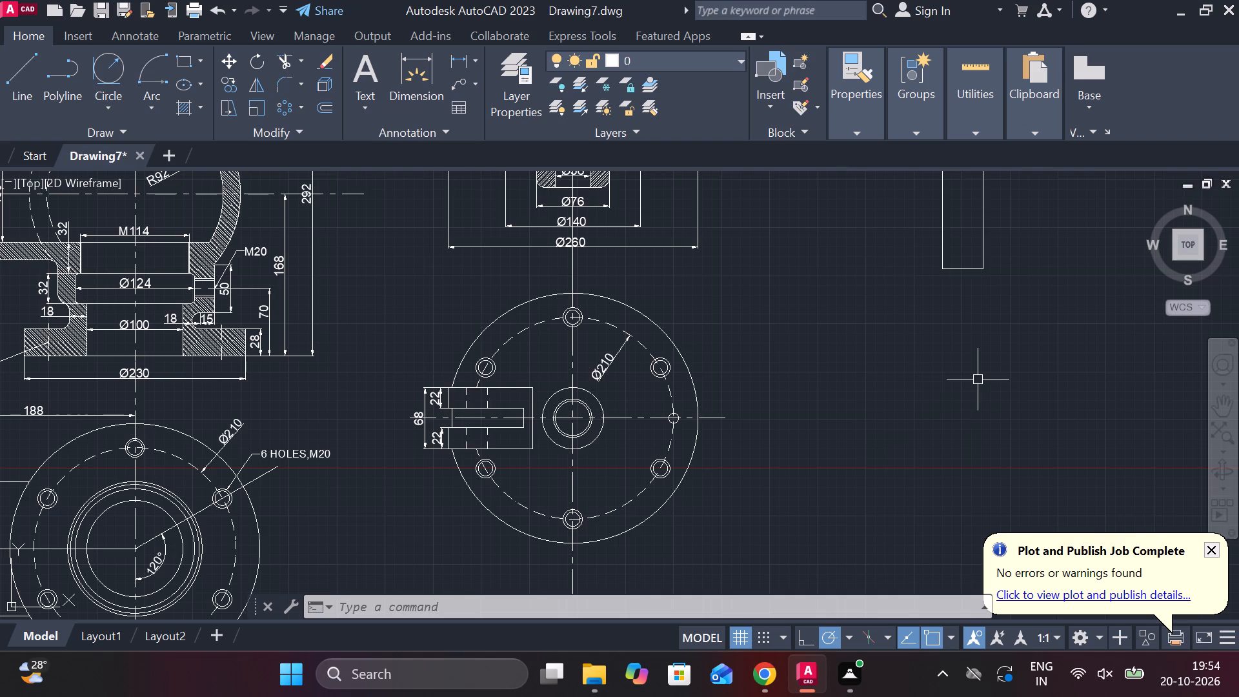
pyautogui.moveTo(1017, 306); pyautogui.dragTo(720, 506, button='middle')
pyautogui.scroll(1, 677, 380)
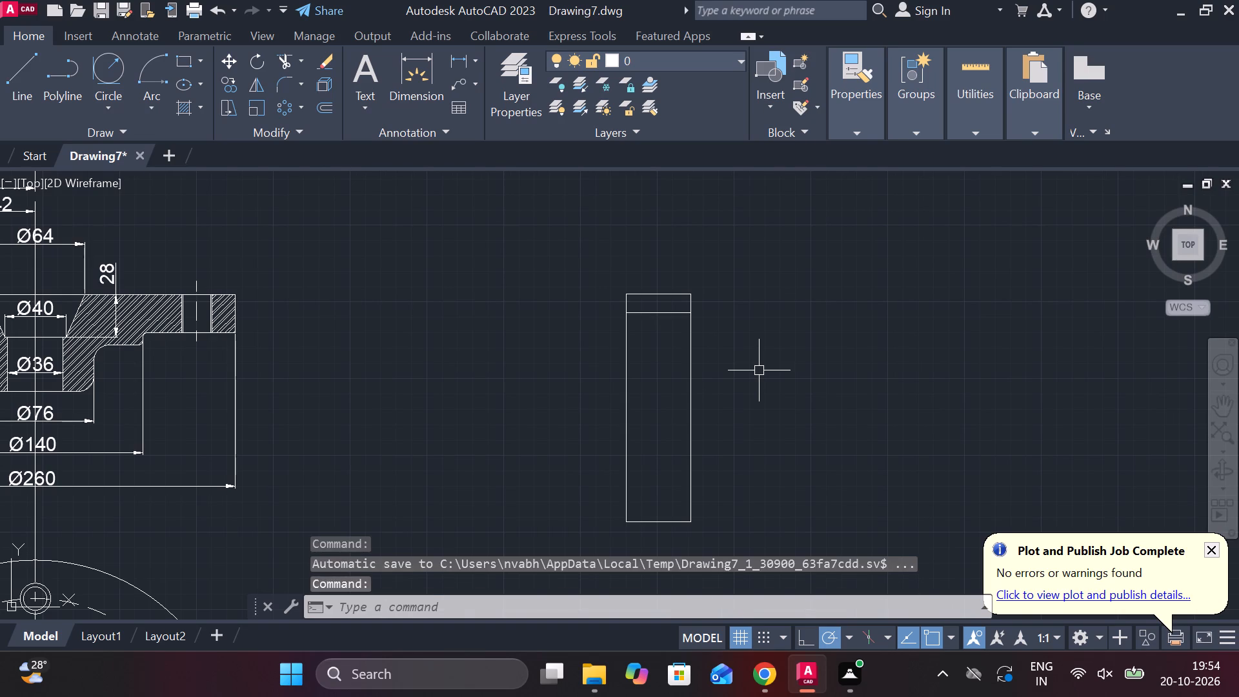
pyautogui.scroll(-1, 767, 370)
pyautogui.scroll(2, 721, 387)
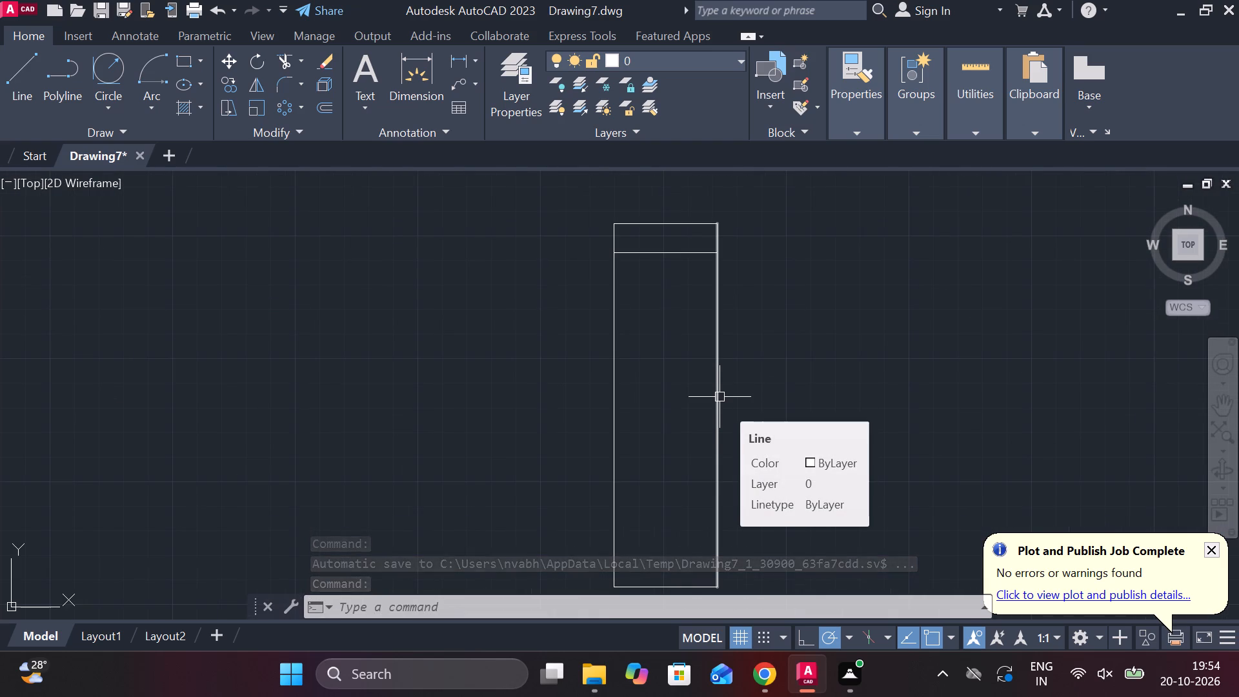
pyautogui.scroll(-1, 723, 397)
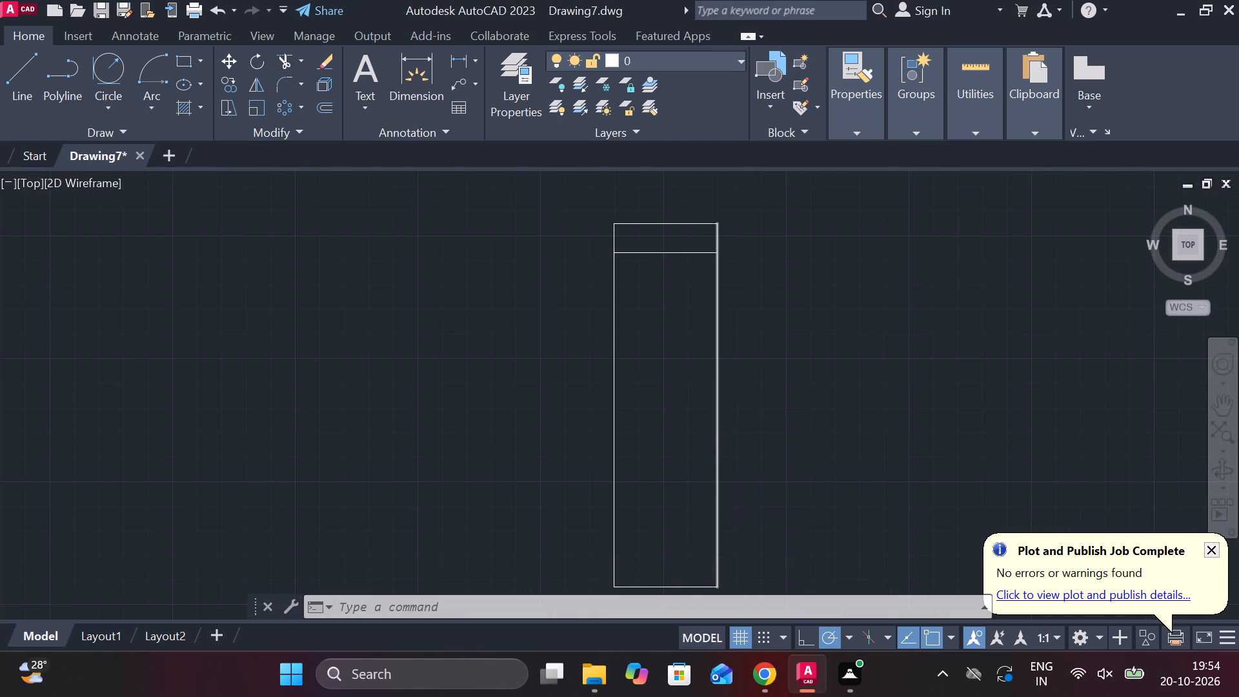
pyautogui.scroll(1, 723, 397)
pyautogui.moveTo(768, 404); pyautogui.dragTo(750, 348, button='middle')
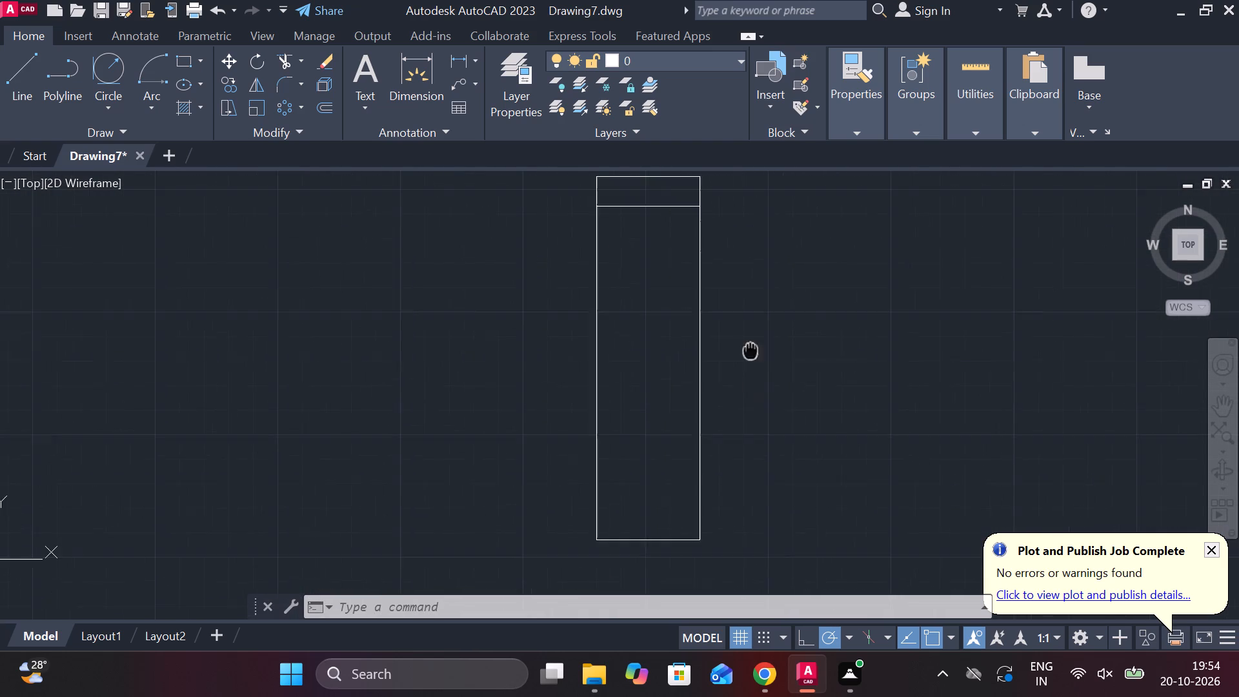
pyautogui.moveTo(753, 354); pyautogui.dragTo(684, 441, button='middle')
pyautogui.moveTo(693, 395); pyautogui.dragTo(716, 374, button='middle')
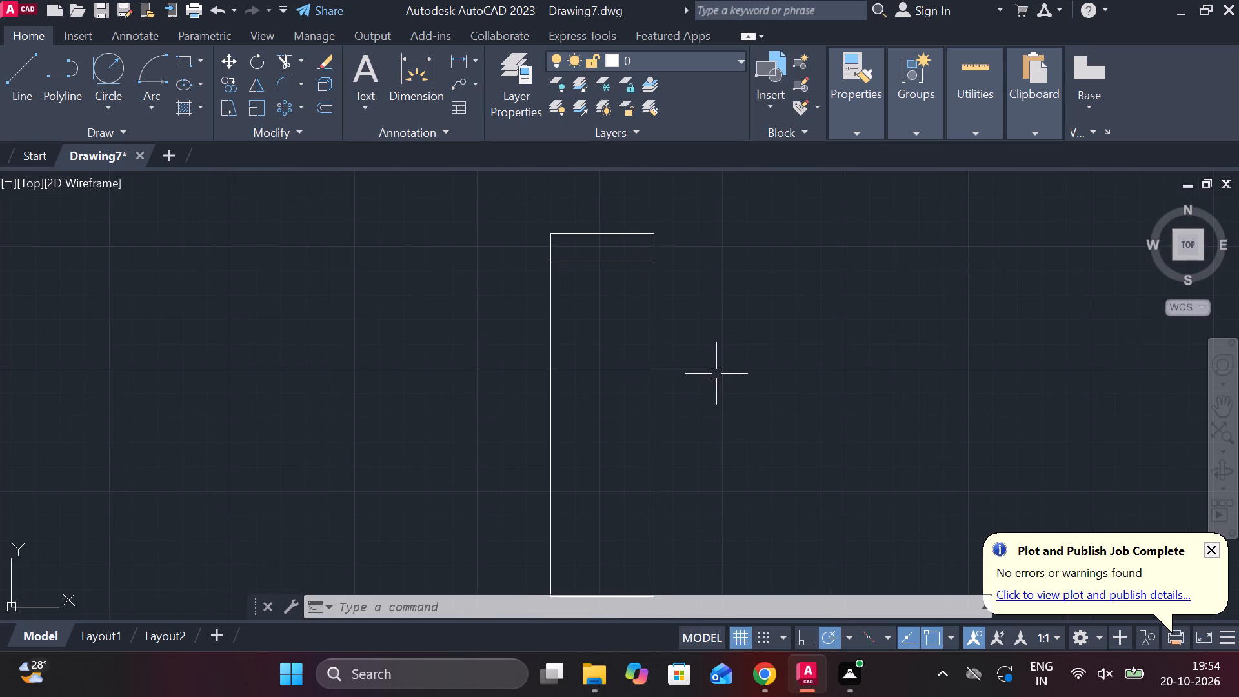
pyautogui.scroll(-1, 655, 362)
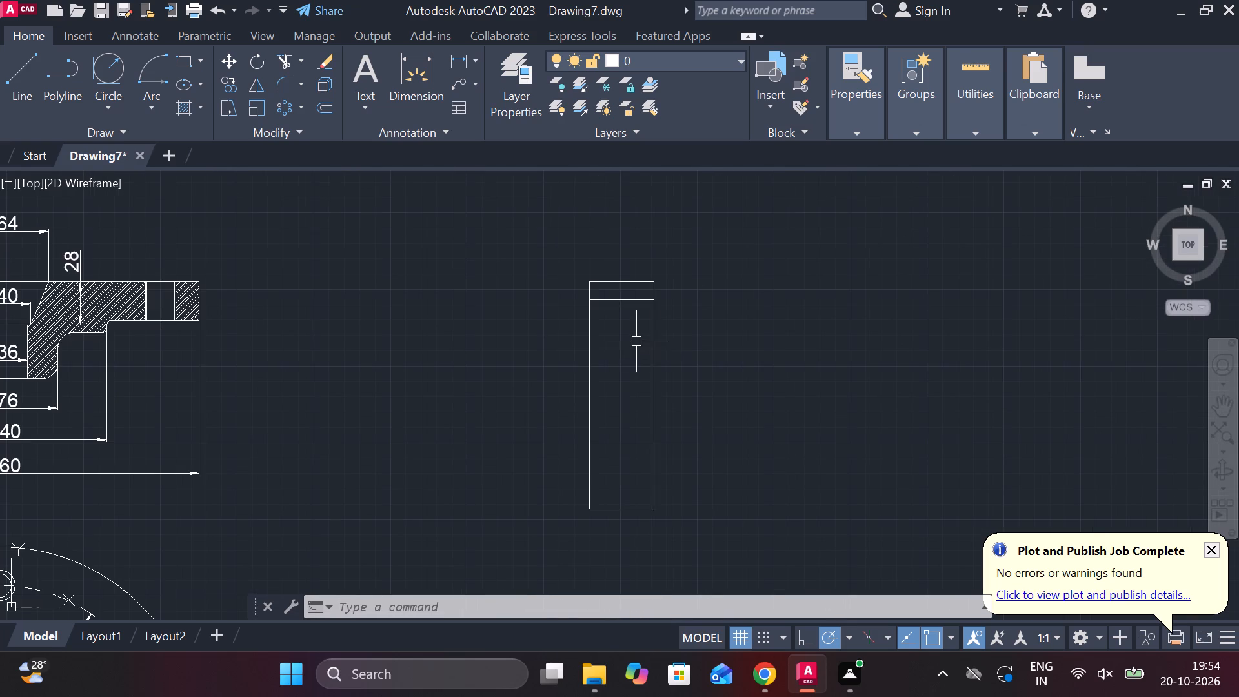
pyautogui.moveTo(719, 520); pyautogui.dragTo(782, 417, button='middle')
pyautogui.moveTo(800, 350); pyautogui.dragTo(705, 439, button='middle')
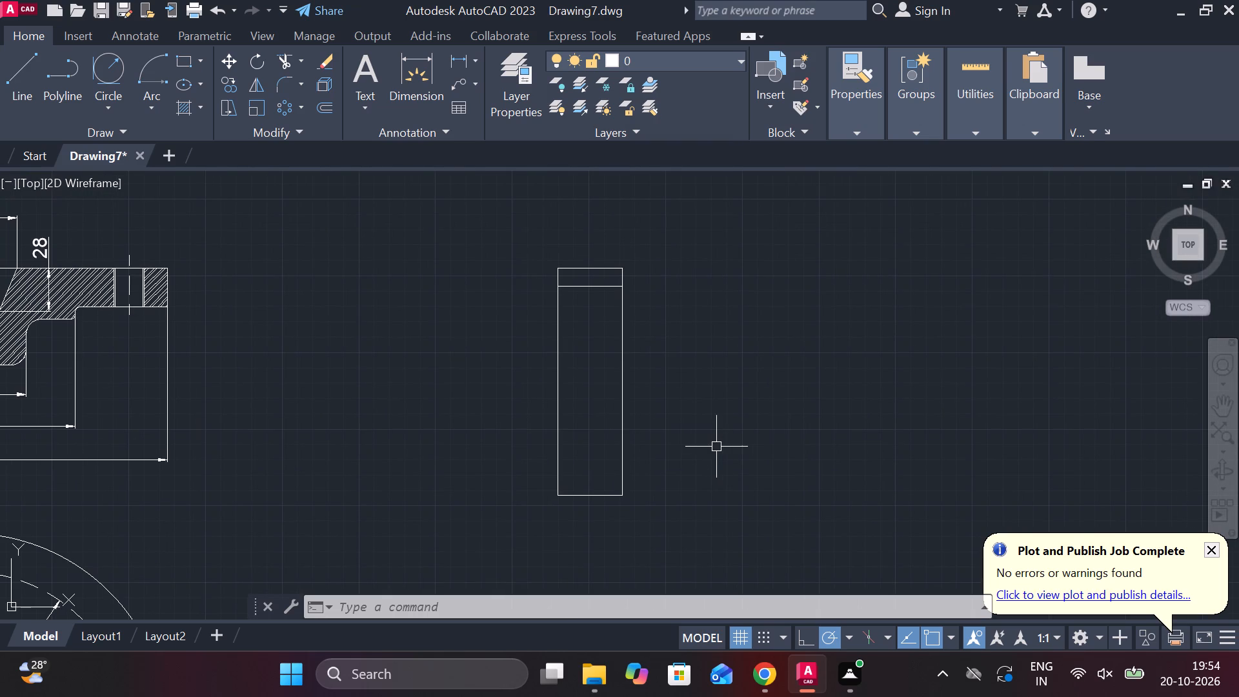
pyautogui.moveTo(691, 439); pyautogui.dragTo(700, 418, button='middle')
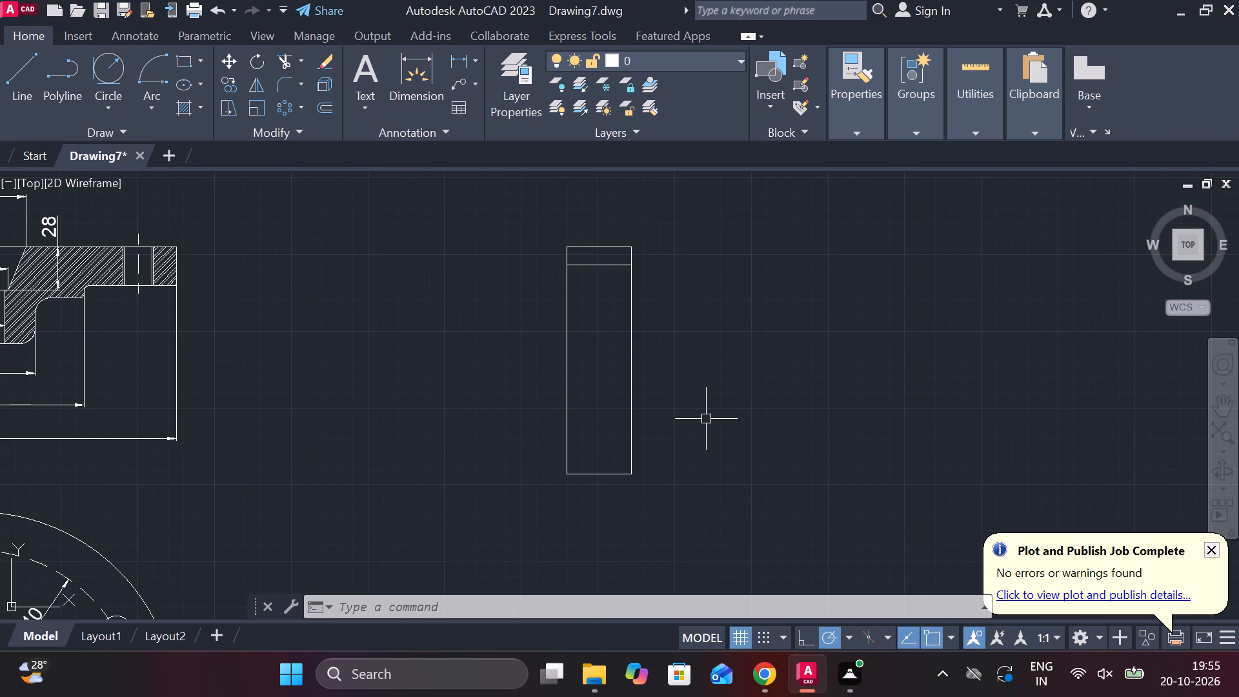
pyautogui.scroll(-1, 709, 419)
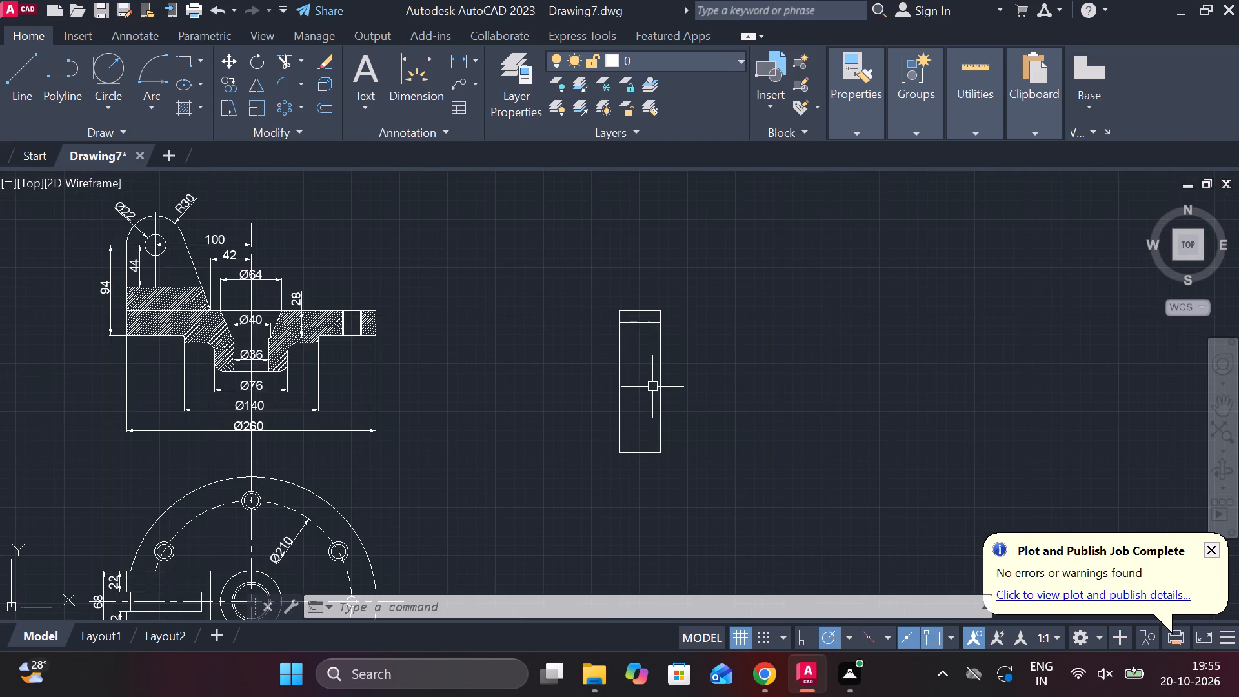
pyautogui.scroll(1, 652, 386)
pyautogui.scroll(-1, 700, 439)
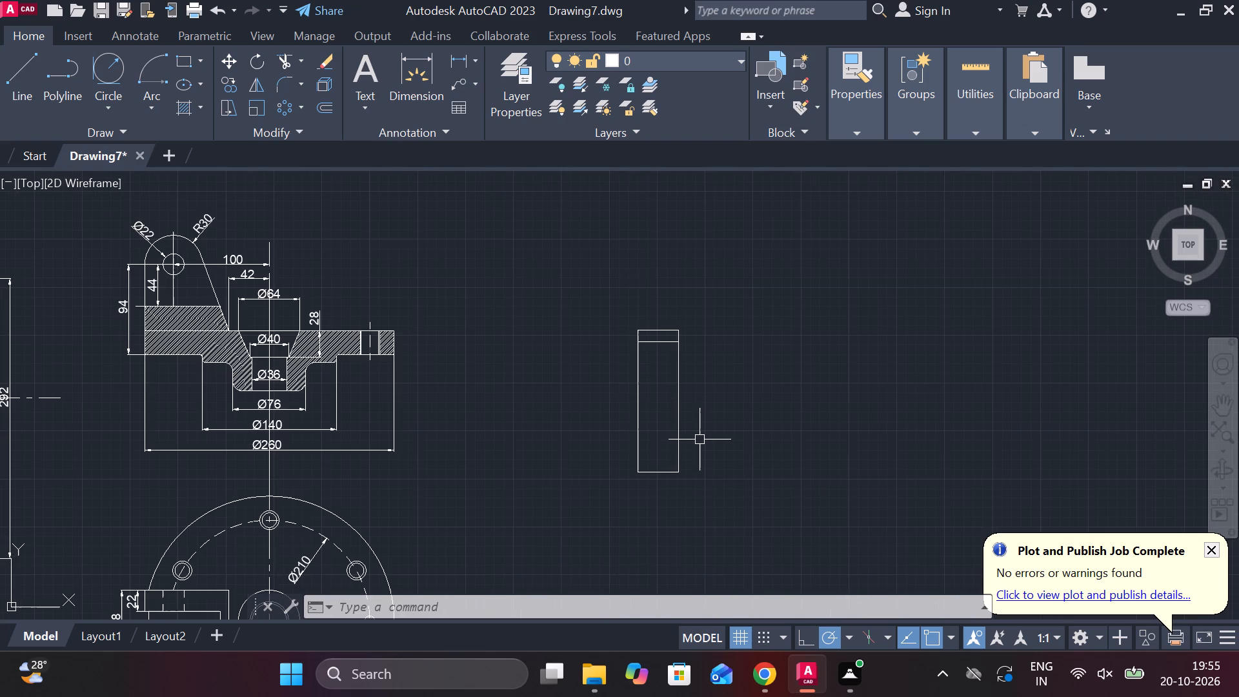
# Offset the narrow rectangle's bottom edge 12 upward, inside the rectangle.
pyautogui.click(655, 477)
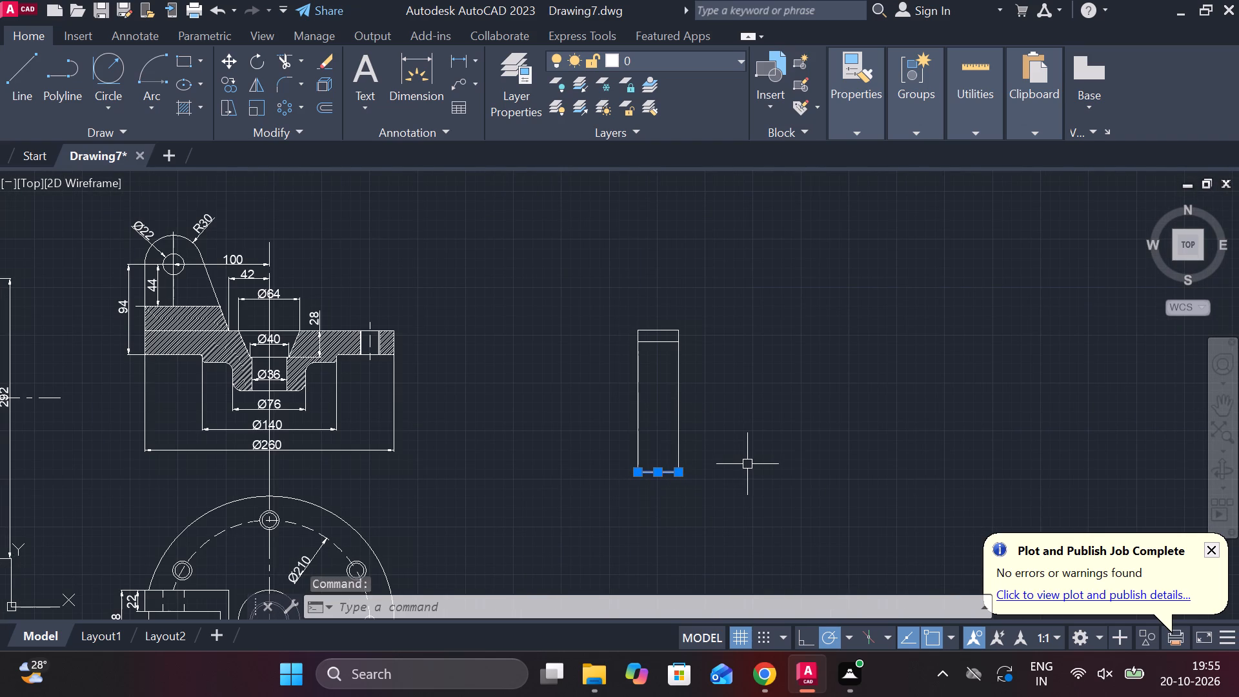
pyautogui.press('o')
pyautogui.press('Return')
pyautogui.press('Return')
pyautogui.scroll(2, 735, 452)
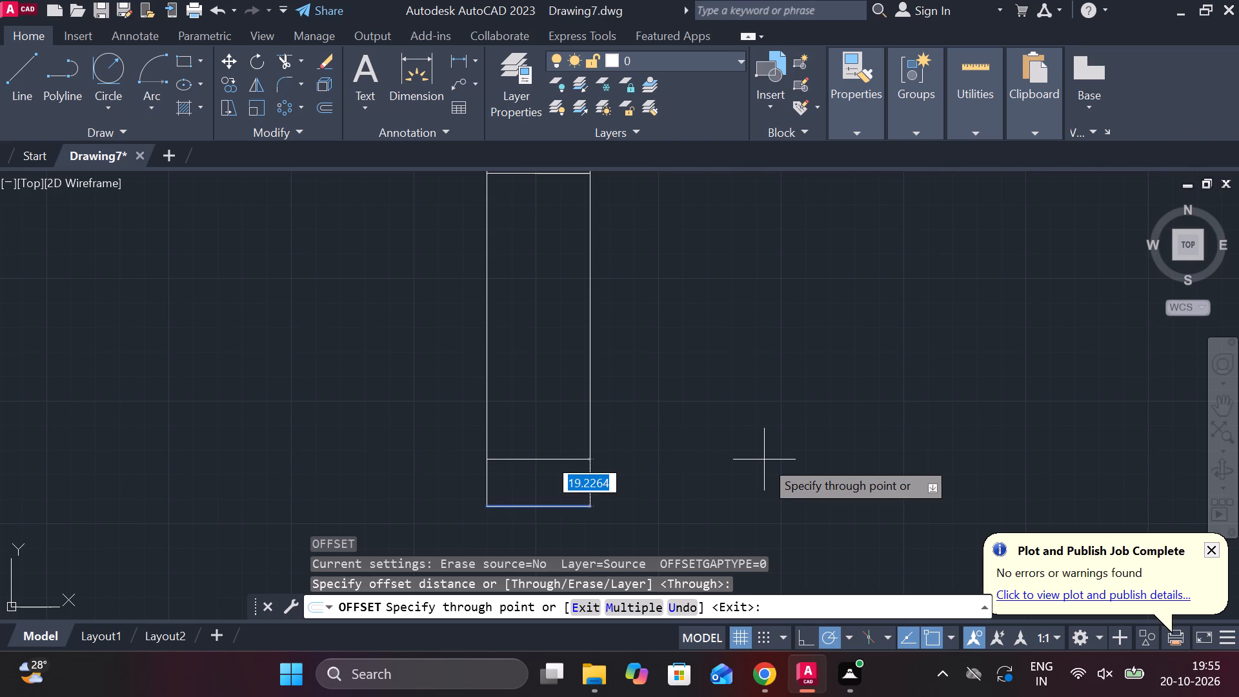
pyautogui.write('12')
pyautogui.press('space')
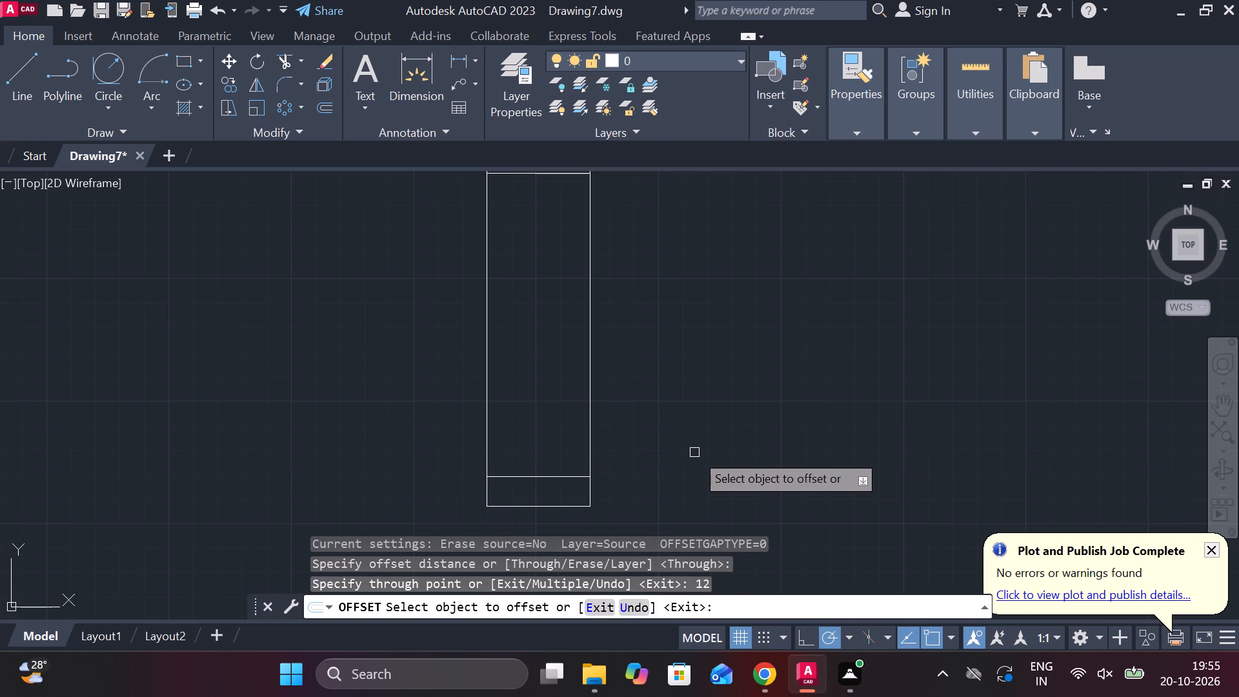
# Offset the narrow rectangle's bottom edge 25 downward, below the rectangle.
pyautogui.scroll(-1, 694, 452)
pyautogui.moveTo(695, 446); pyautogui.dragTo(723, 444, button='middle')
pyautogui.moveTo(723, 443); pyautogui.dragTo(726, 353, button='middle')
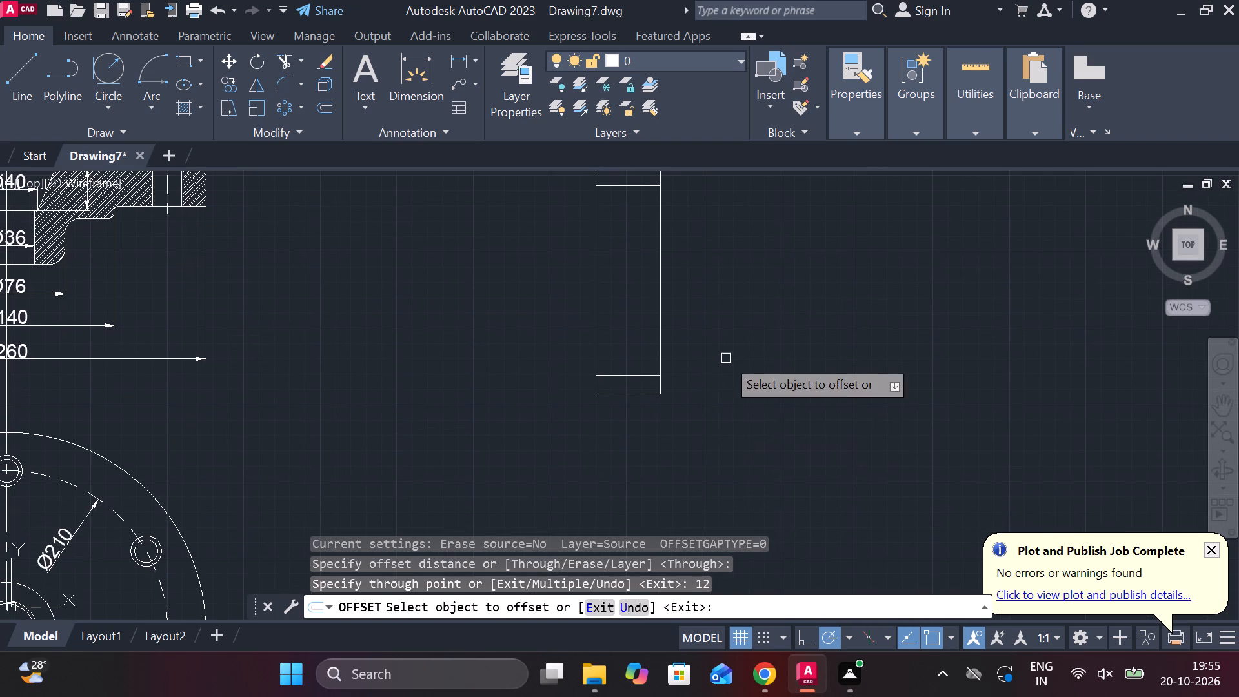
pyautogui.click(633, 392)
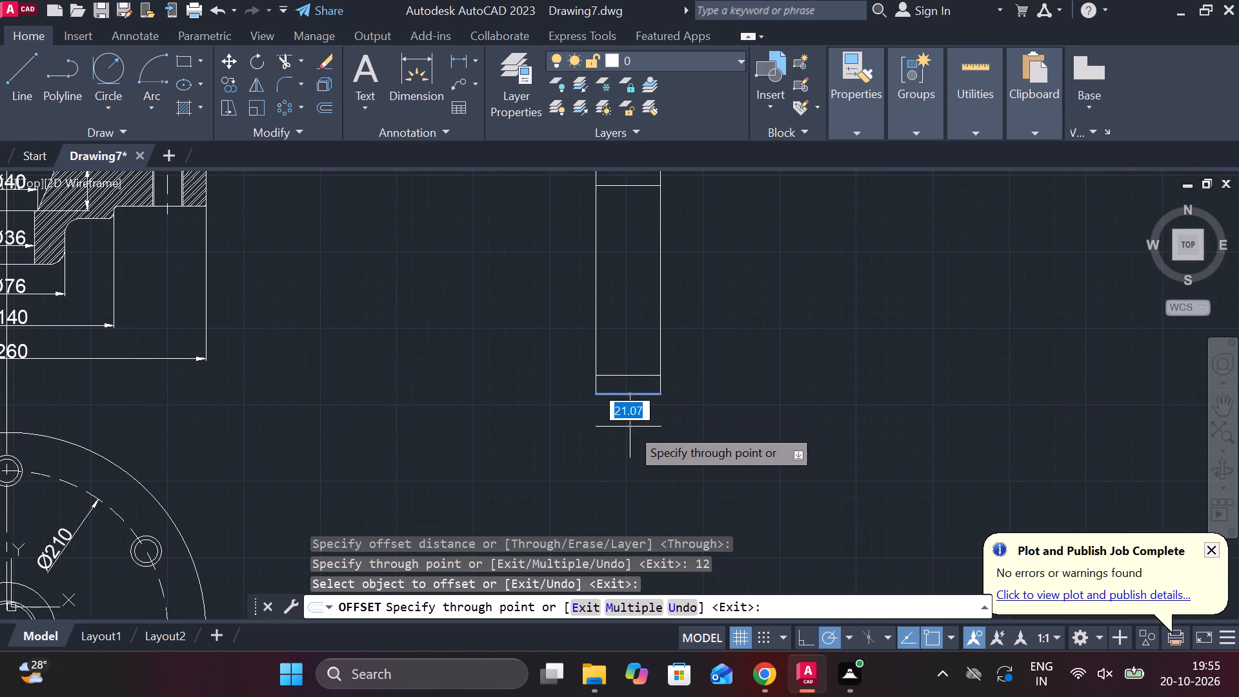
pyautogui.write('25')
pyautogui.press('space')
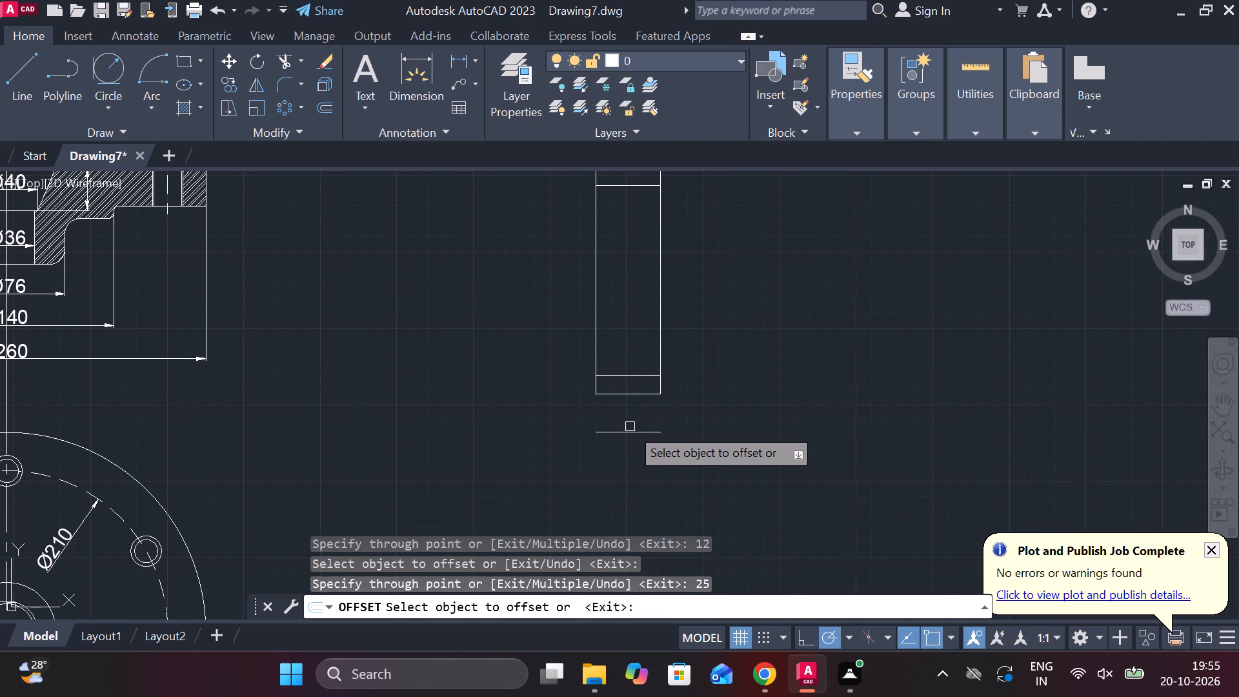
pyautogui.scroll(2, 649, 420)
pyautogui.scroll(-2, 649, 419)
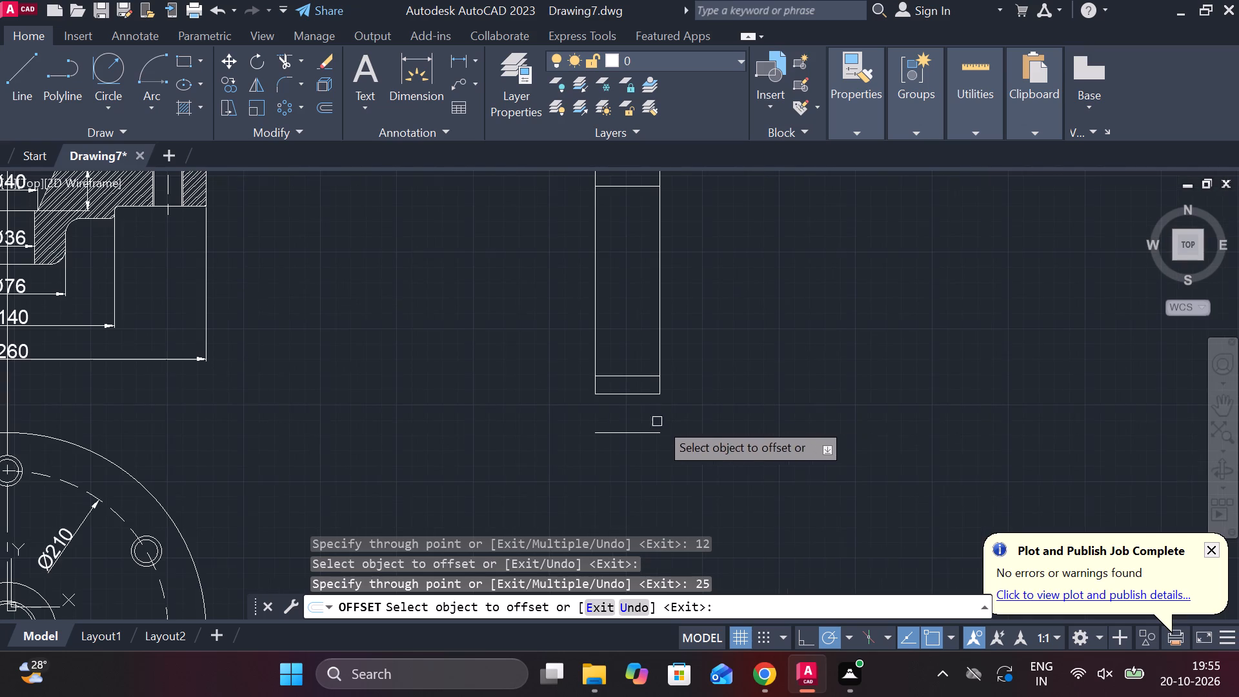
pyautogui.press('Escape')
# Draw a vertical centre line from the midpoint of the rectangle's top edge down past the lowest offset line.
pyautogui.press('l')
pyautogui.press('Return')
pyautogui.moveTo(723, 373); pyautogui.dragTo(747, 421, button='middle')
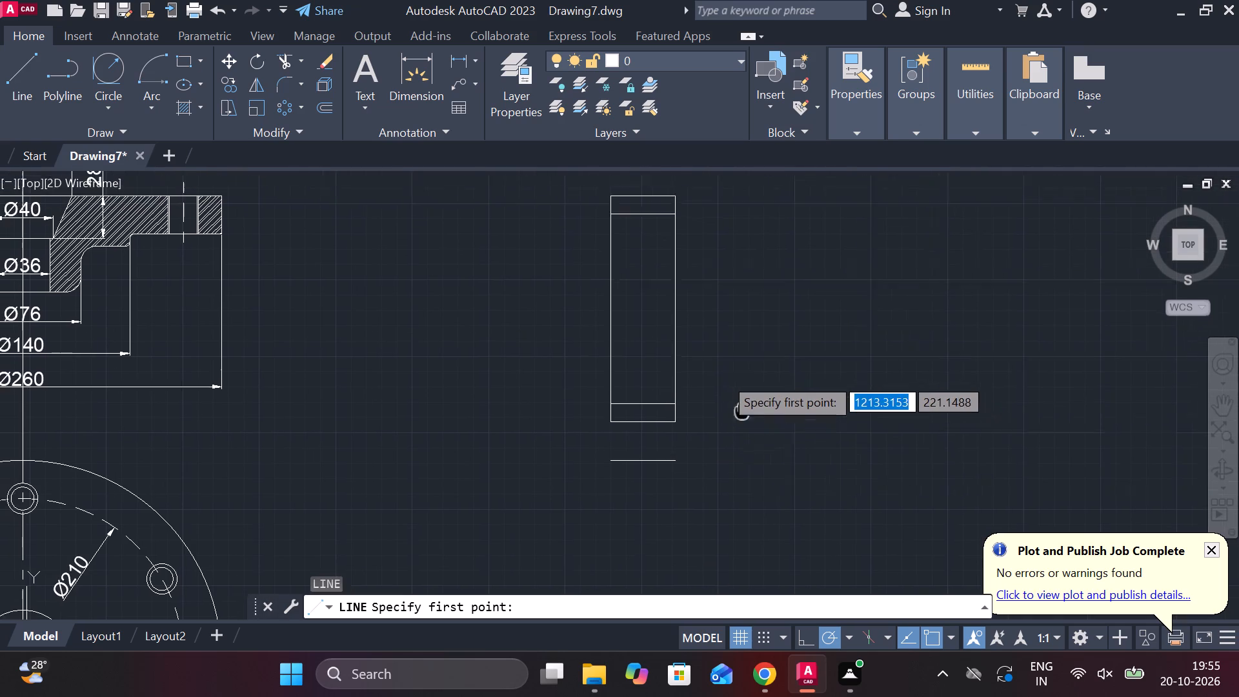
pyautogui.moveTo(747, 421); pyautogui.dragTo(752, 439, button='middle')
pyautogui.click(654, 234)
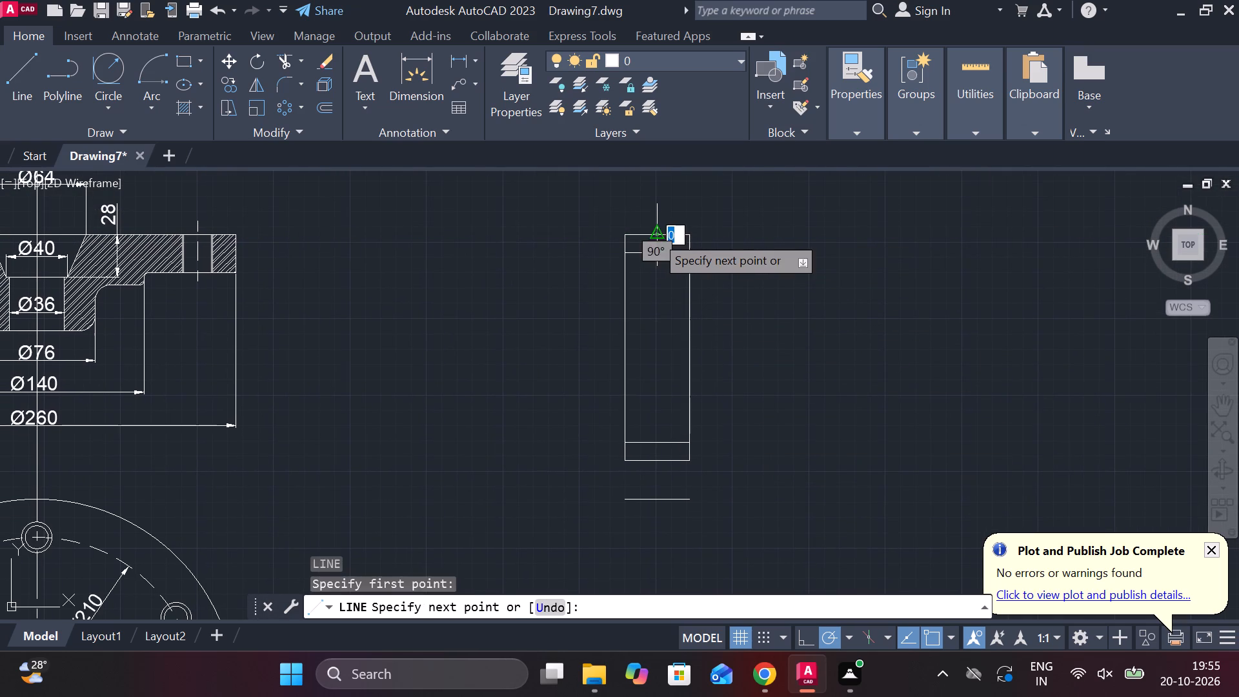
pyautogui.click(659, 541)
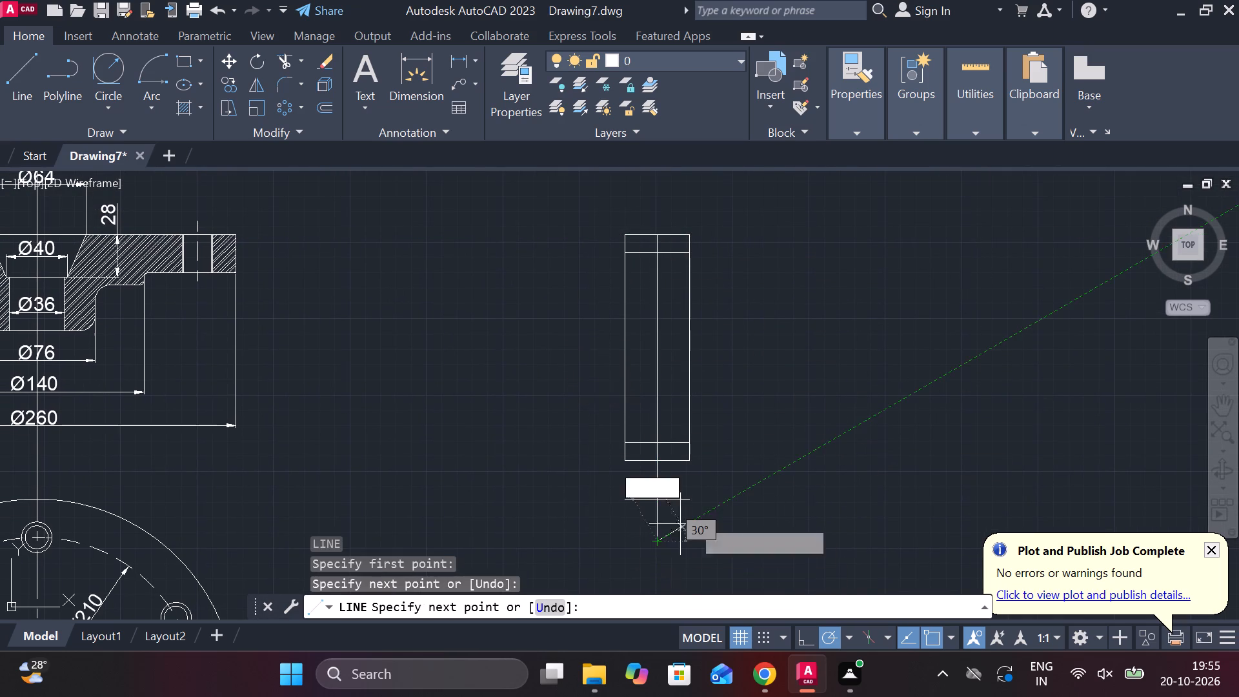
pyautogui.press('Escape')
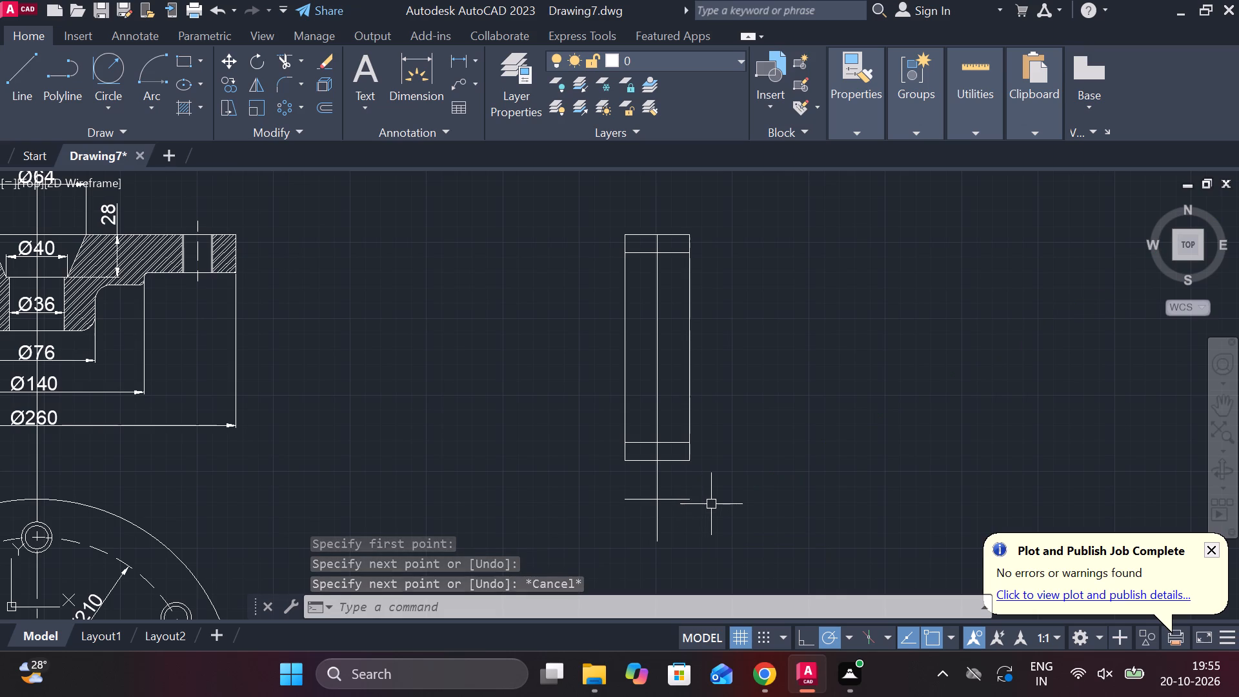
# Draw a vertical line 12 to the right of the centre line, from the upper inner horizontal line to the lower one.
pyautogui.press('l')
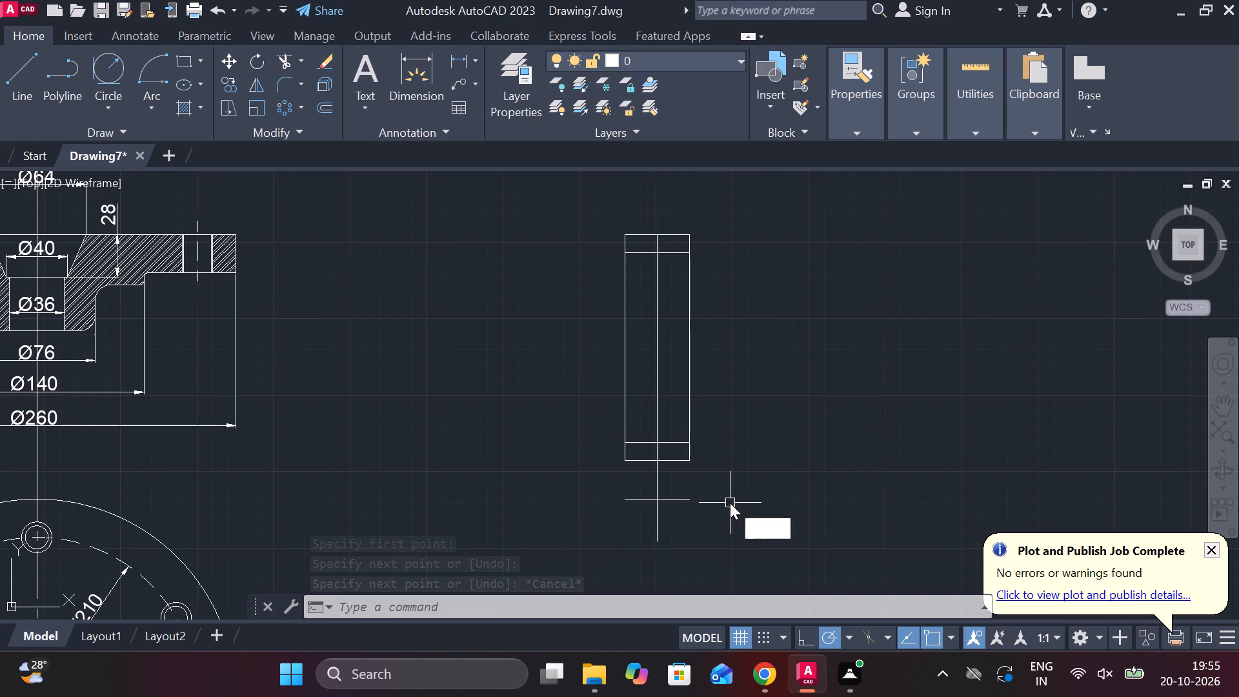
pyautogui.press('Return')
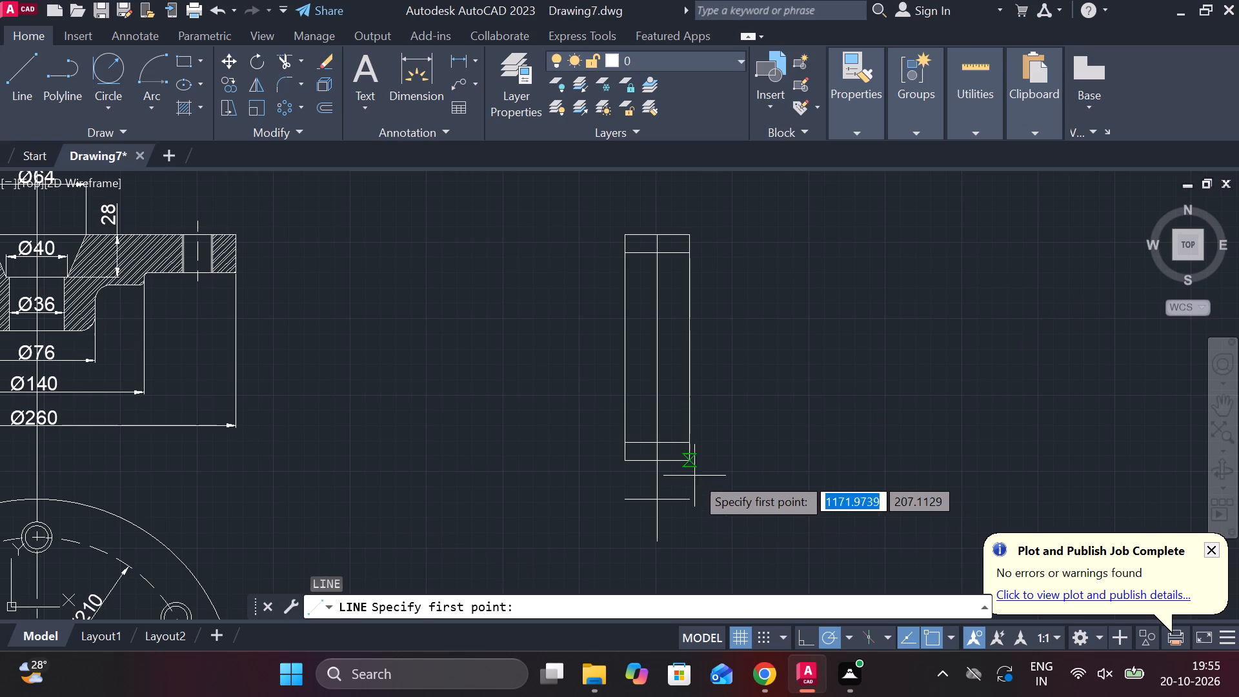
pyautogui.moveTo(720, 327); pyautogui.dragTo(721, 424, button='middle')
pyautogui.scroll(2, 656, 334)
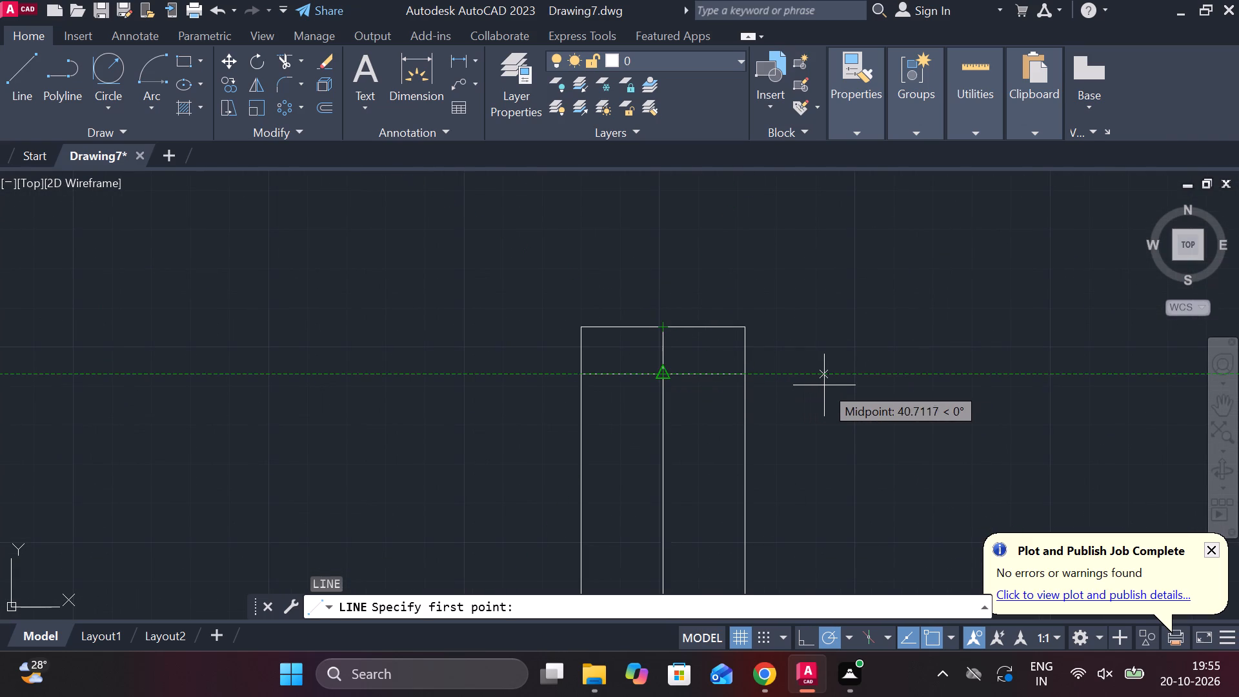
pyautogui.write('12')
pyautogui.press('space')
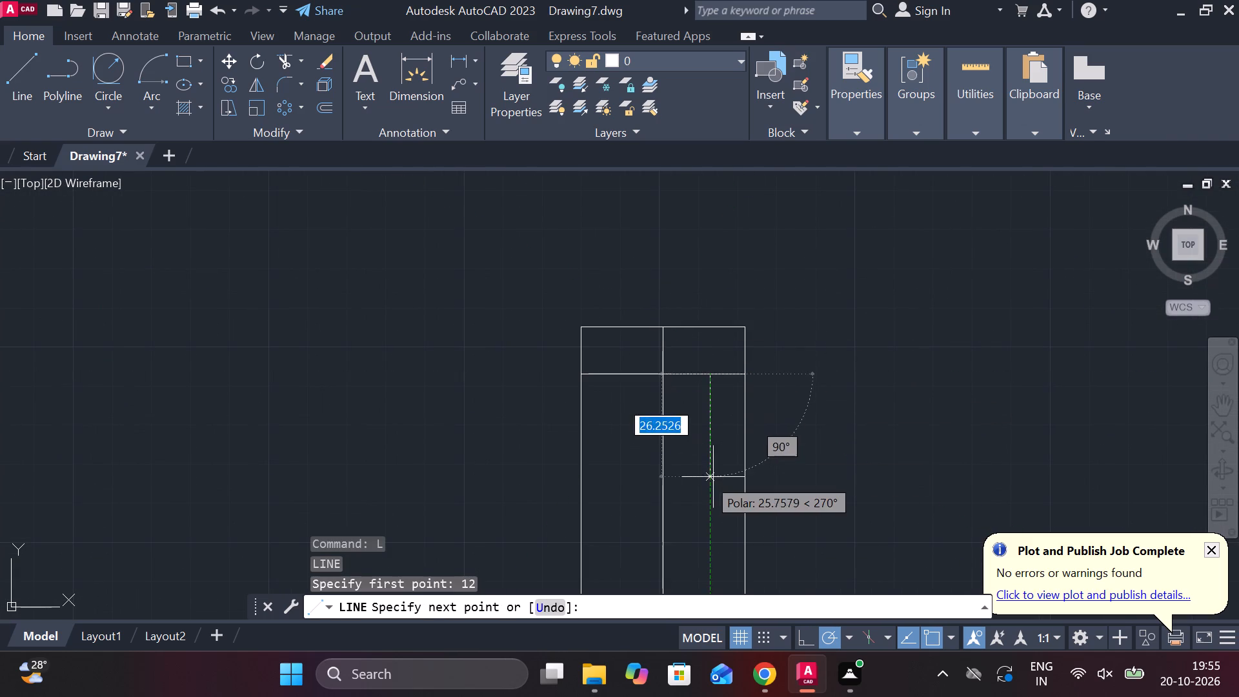
pyautogui.moveTo(703, 477); pyautogui.dragTo(721, 296, button='middle')
pyautogui.scroll(-1, 721, 338)
pyautogui.middleClick(713, 548)
pyautogui.scroll(1, 713, 548)
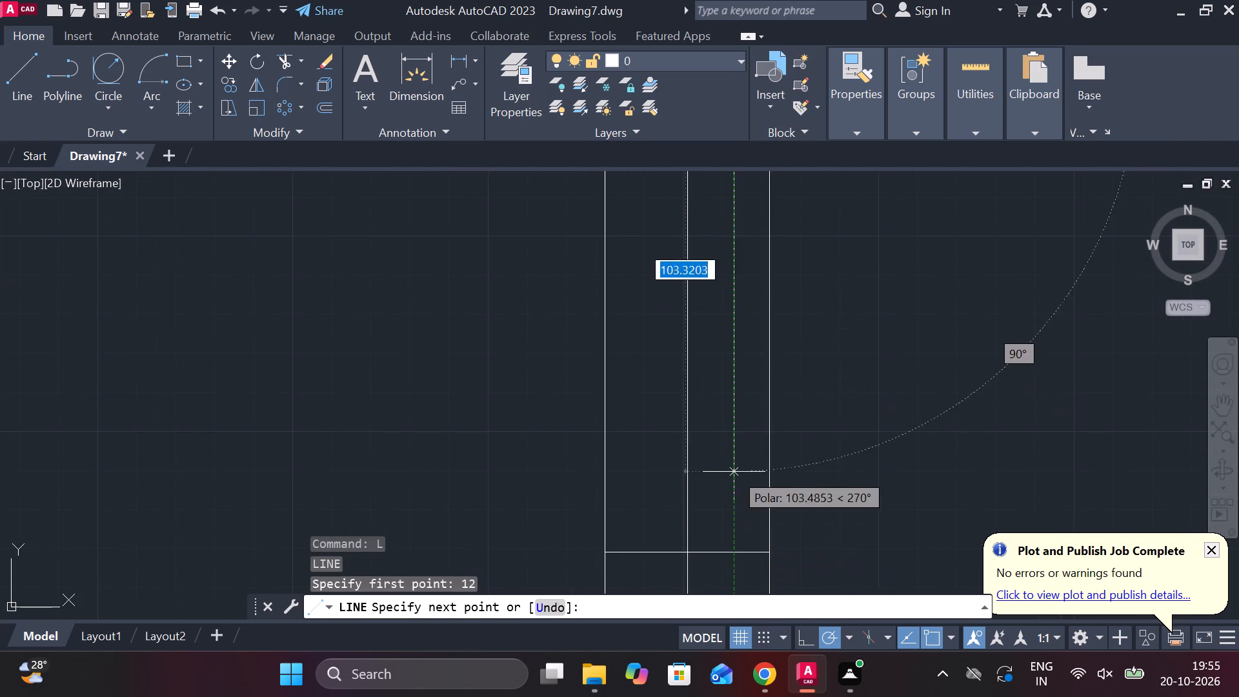
pyautogui.moveTo(731, 558); pyautogui.dragTo(762, 356, button='middle')
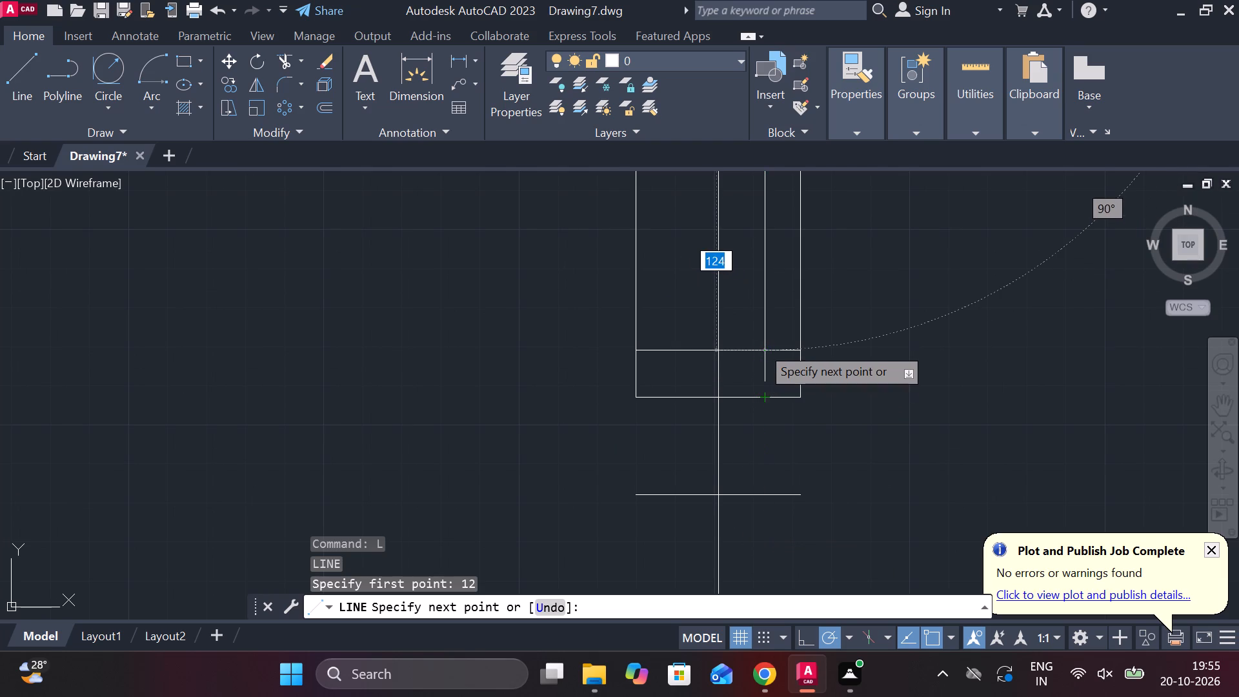
pyautogui.click(760, 345)
pyautogui.press('Escape')
# Draw a matching vertical line 12 to the left of the centre line, between the upper and lower inner horizontal lines.
pyautogui.scroll(-1, 841, 308)
pyautogui.press('l')
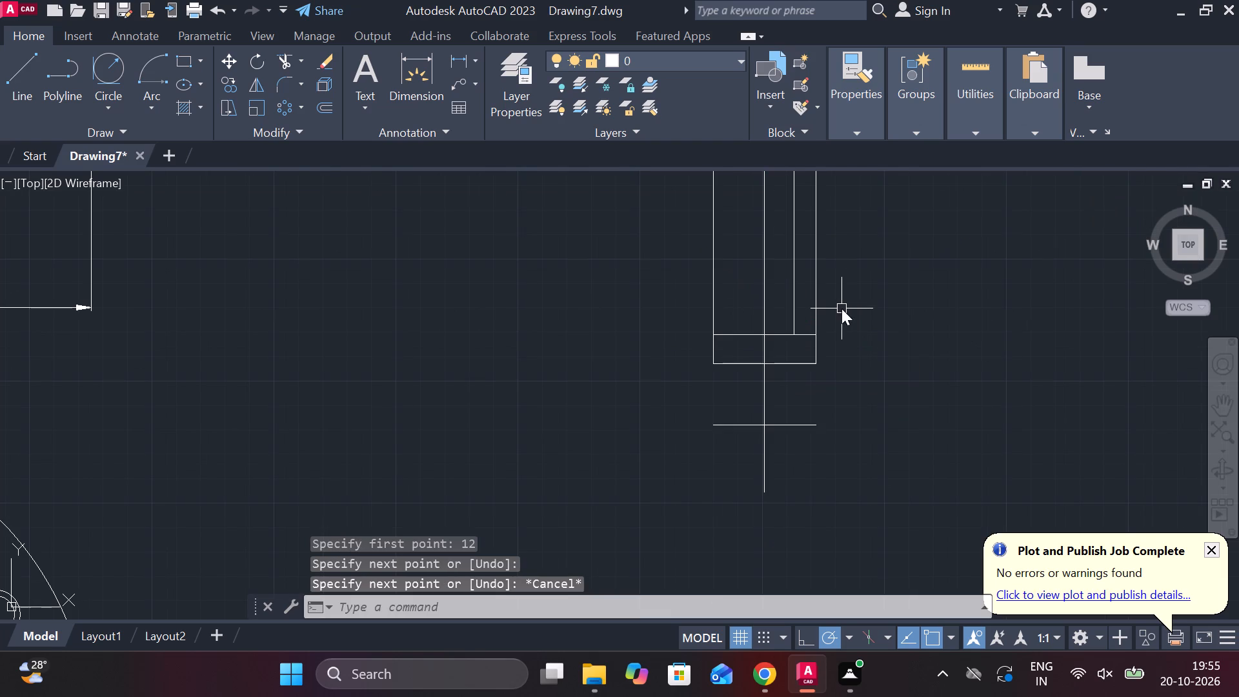
pyautogui.press('Return')
pyautogui.moveTo(841, 306); pyautogui.dragTo(905, 560, button='middle')
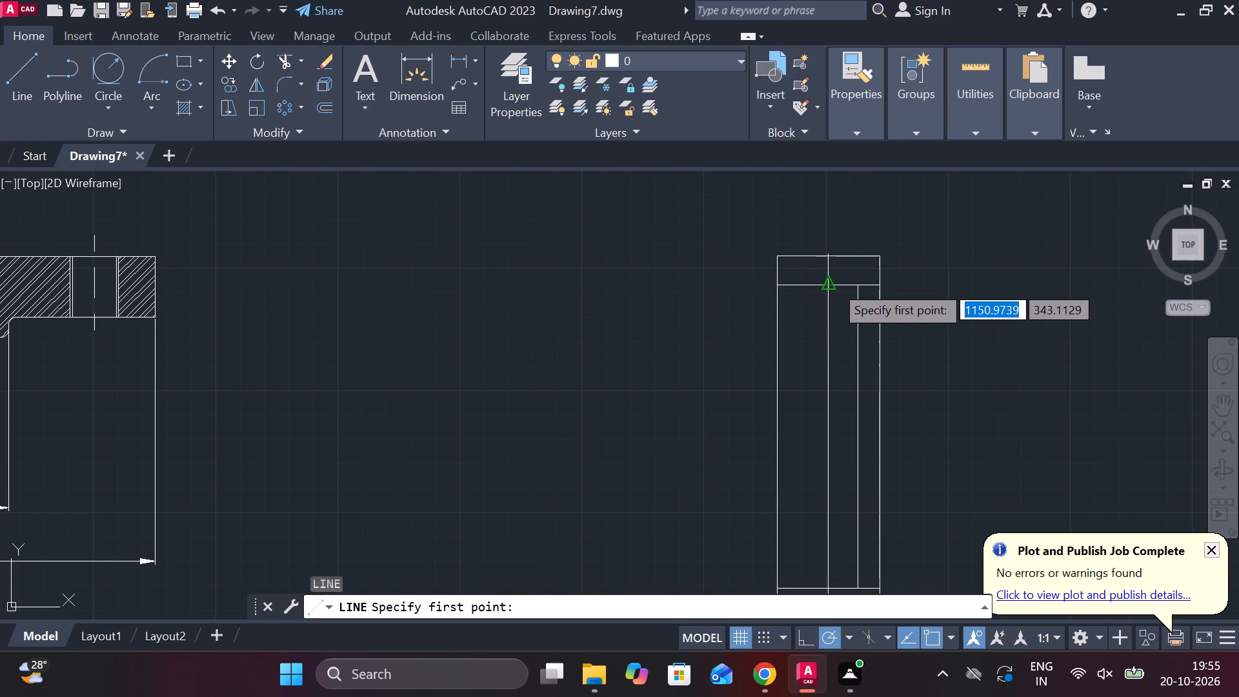
pyautogui.write('12')
pyautogui.press('space')
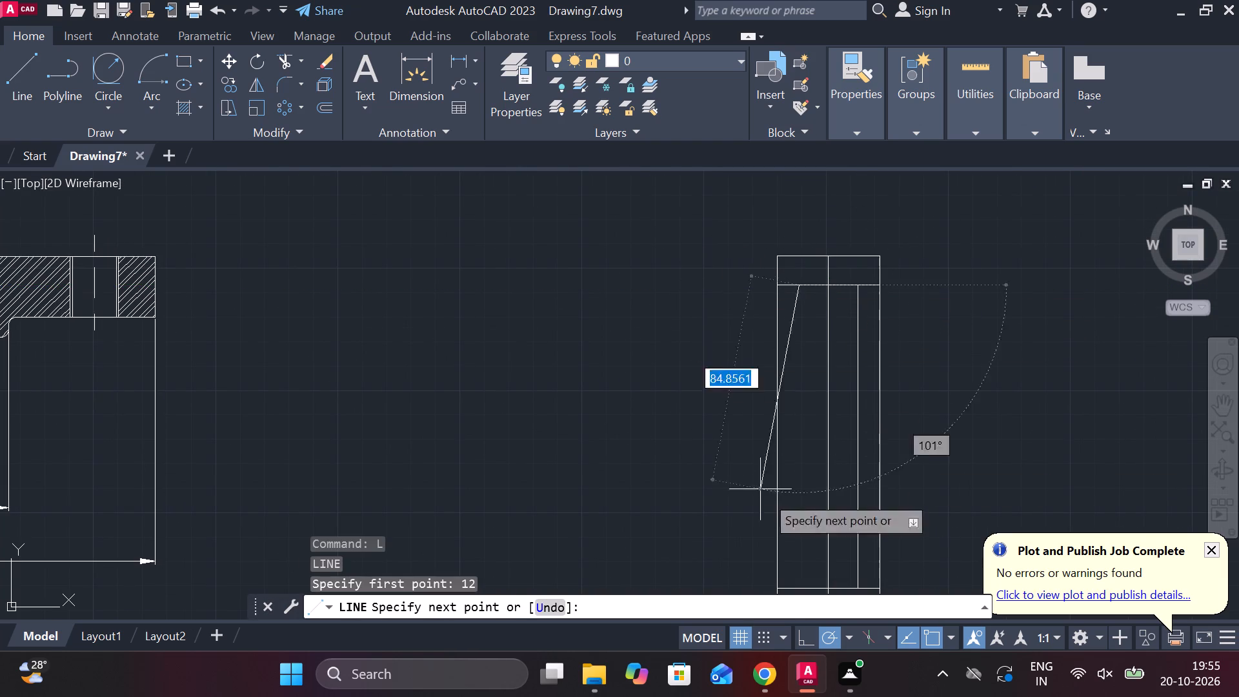
pyautogui.moveTo(838, 495); pyautogui.dragTo(812, 433, button='middle')
pyautogui.scroll(2, 794, 506)
pyautogui.moveTo(789, 506); pyautogui.dragTo(769, 376, button='middle')
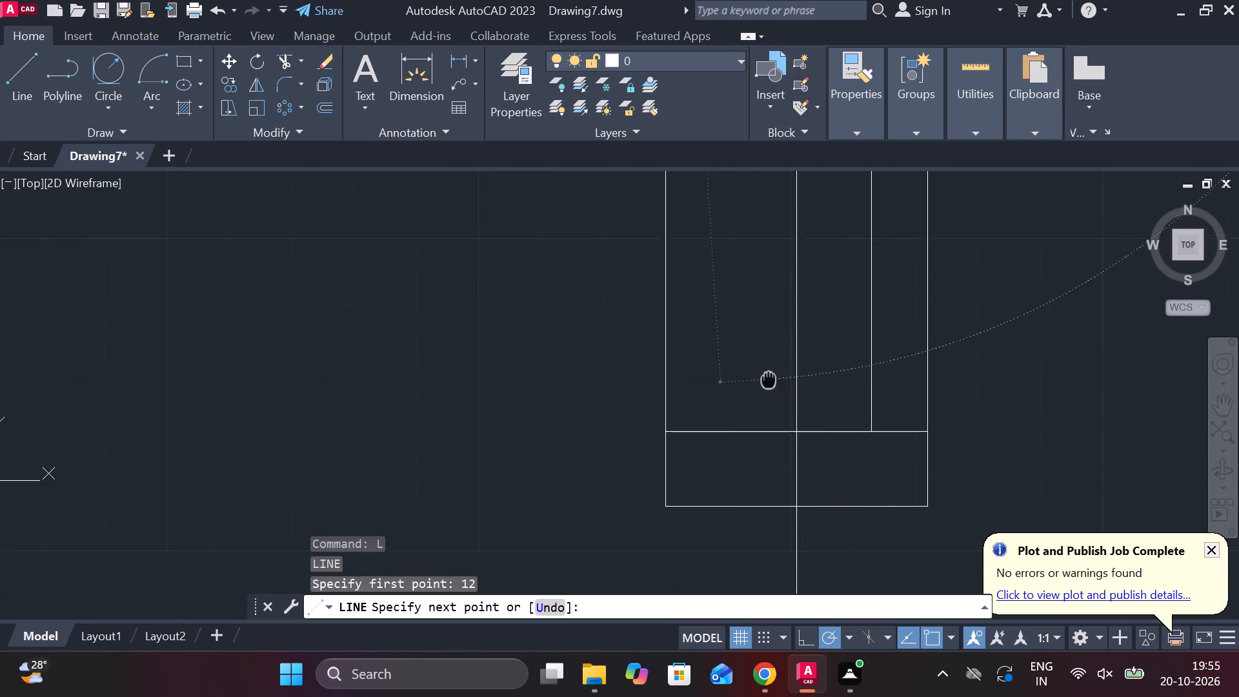
pyautogui.click(718, 428)
pyautogui.press('Escape')
# Trim both ends of the two inner horizontal lines where they extend outside the new vertical lines, leaving a closed inner rectangle.
pyautogui.write('TR')
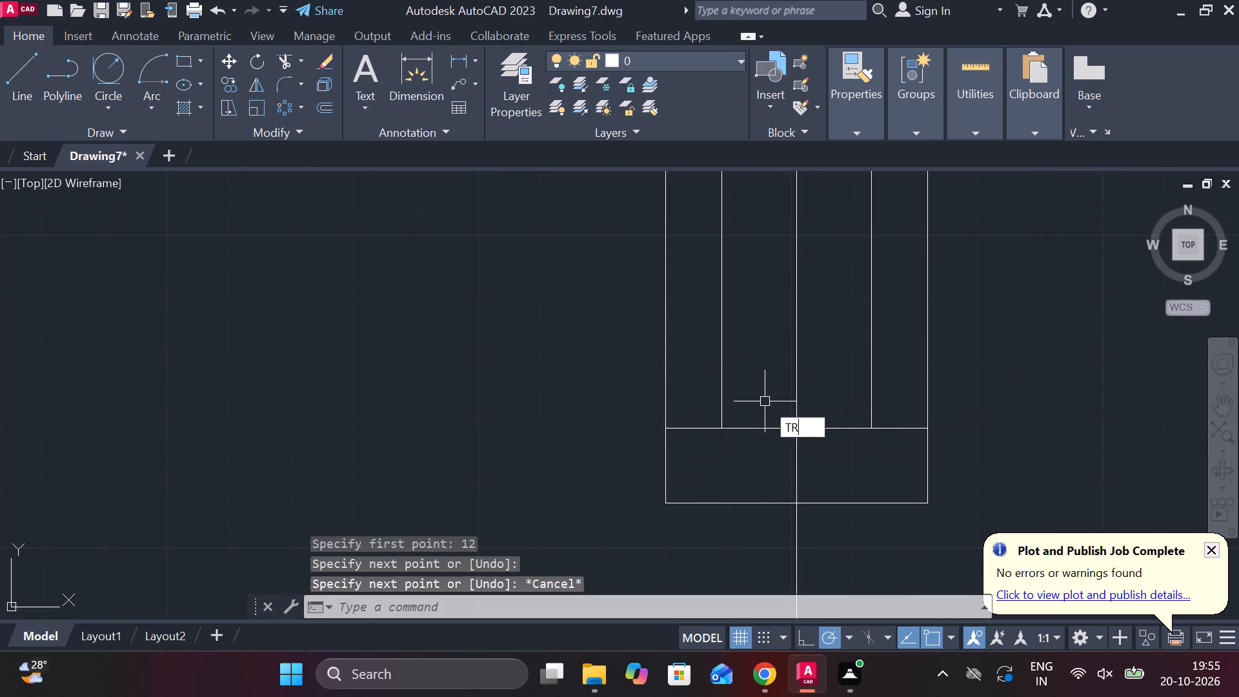
pyautogui.press('space')
pyautogui.click(716, 429)
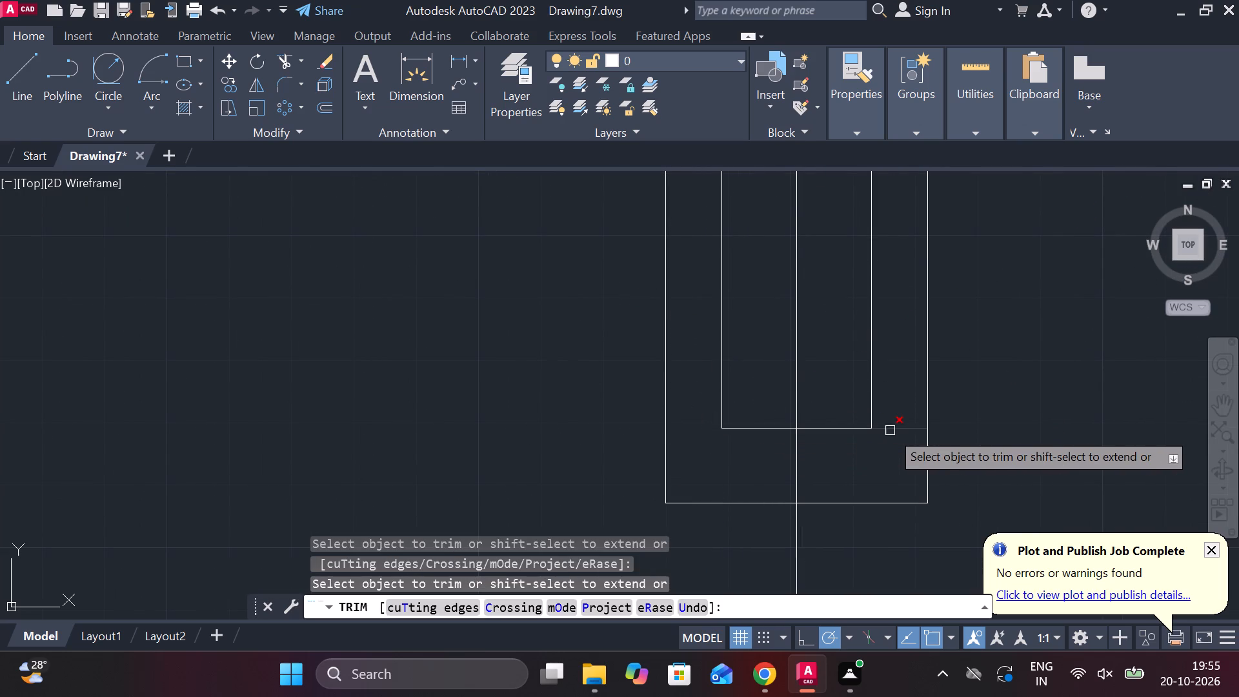
pyautogui.click(890, 430)
pyautogui.scroll(-2, 890, 430)
pyautogui.moveTo(1001, 337); pyautogui.dragTo(971, 536, button='middle')
pyautogui.scroll(2, 881, 306)
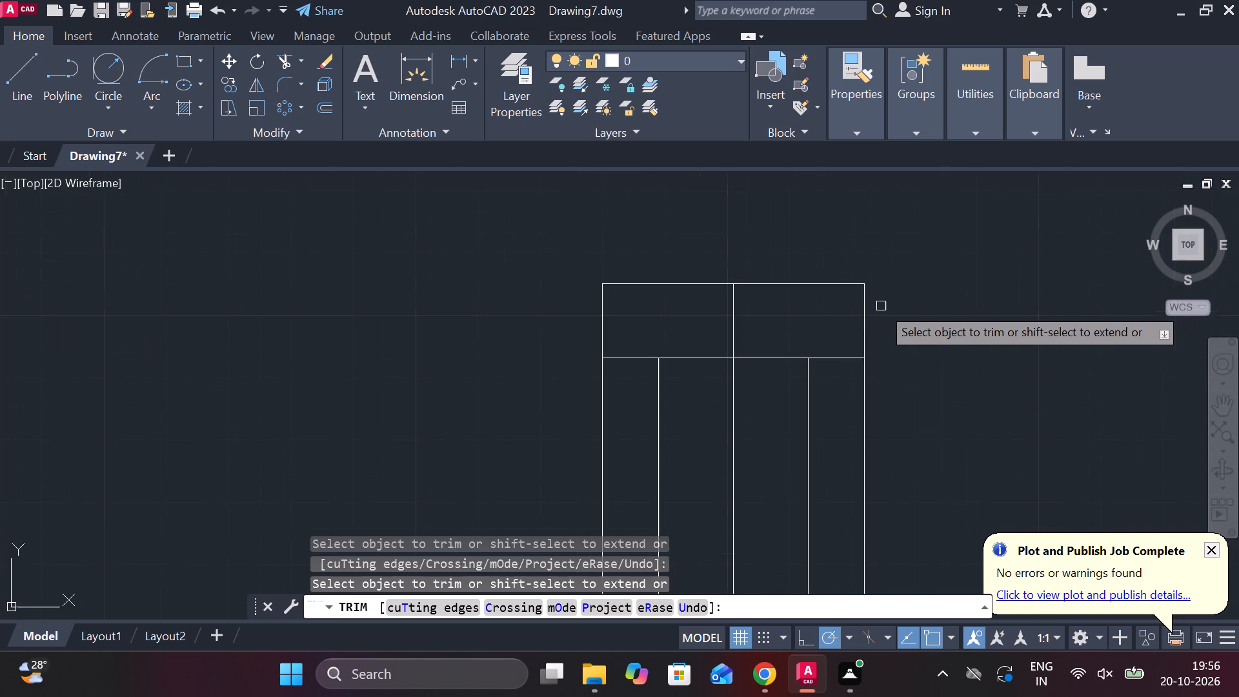
pyautogui.click(851, 359)
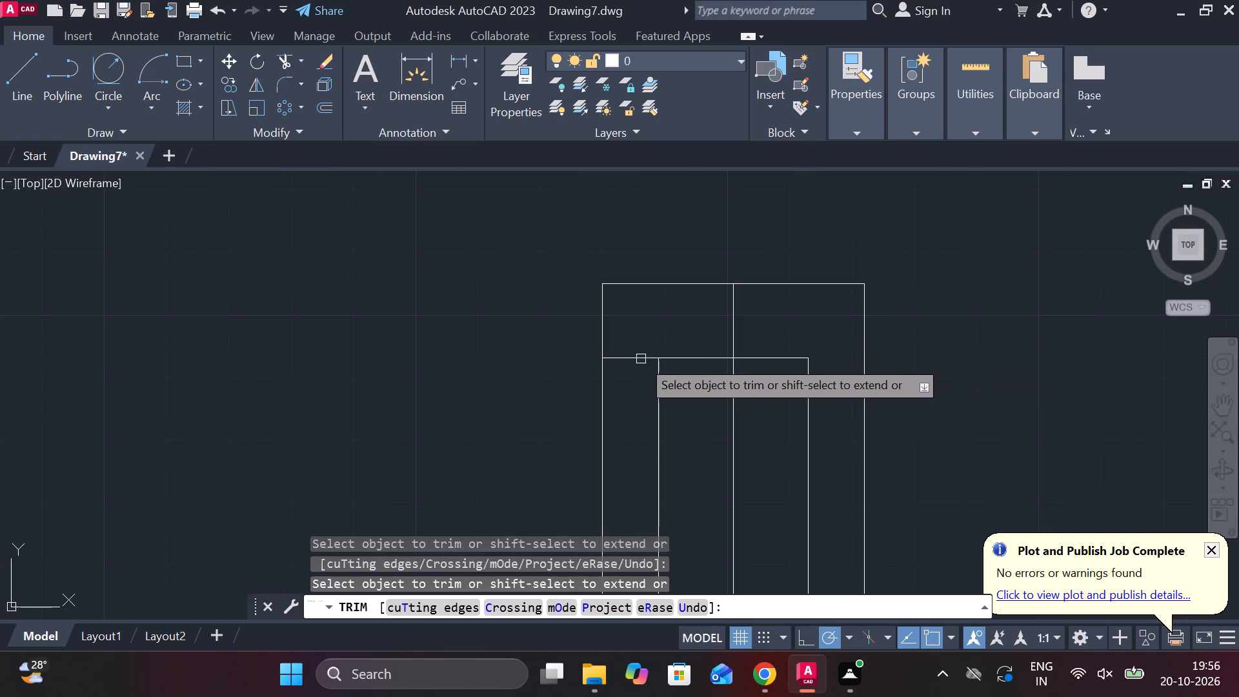
pyautogui.click(641, 359)
pyautogui.scroll(-2, 852, 318)
pyautogui.moveTo(886, 373); pyautogui.dragTo(883, 373, button='middle')
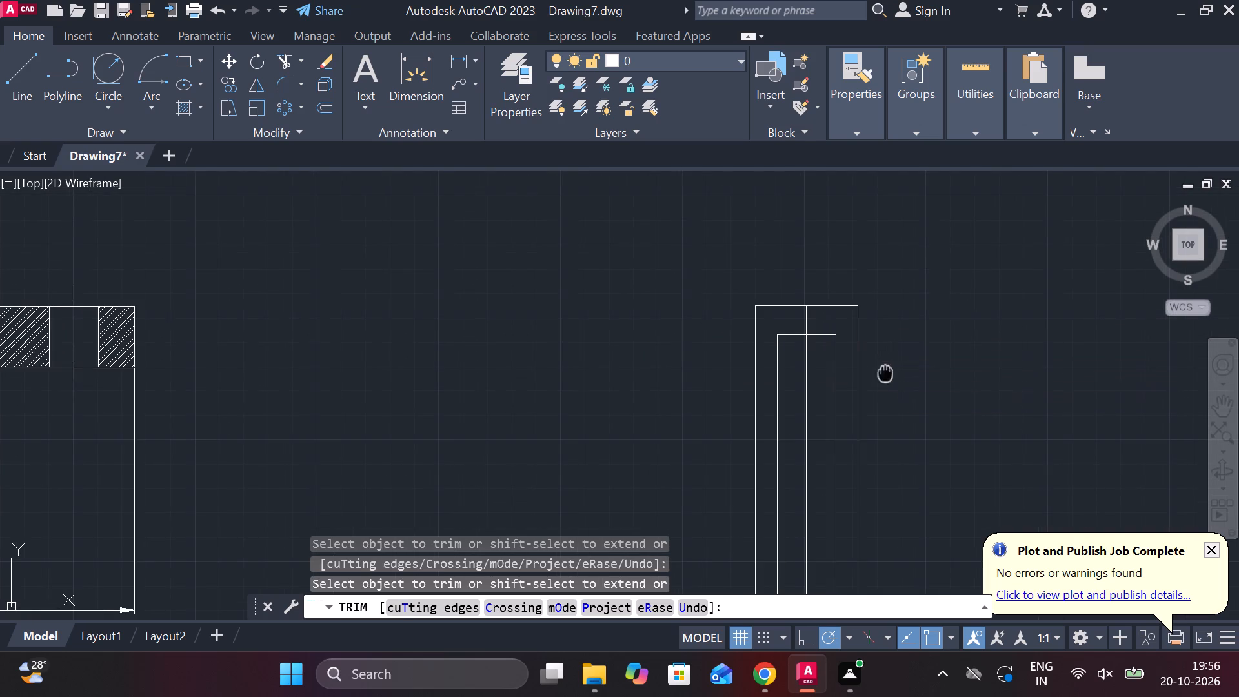
pyautogui.moveTo(883, 373); pyautogui.dragTo(820, 247, button='middle')
pyautogui.moveTo(827, 348); pyautogui.dragTo(818, 220, button='middle')
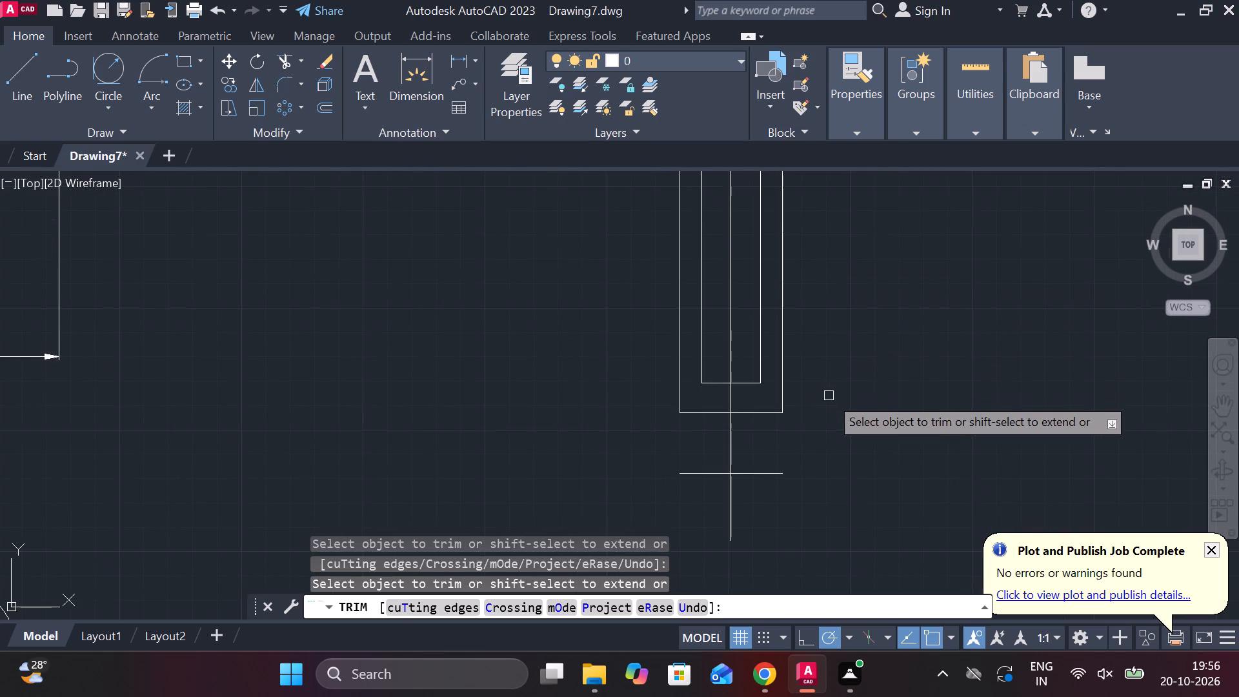
pyautogui.moveTo(829, 396); pyautogui.dragTo(825, 353, button='middle')
pyautogui.press('Escape')
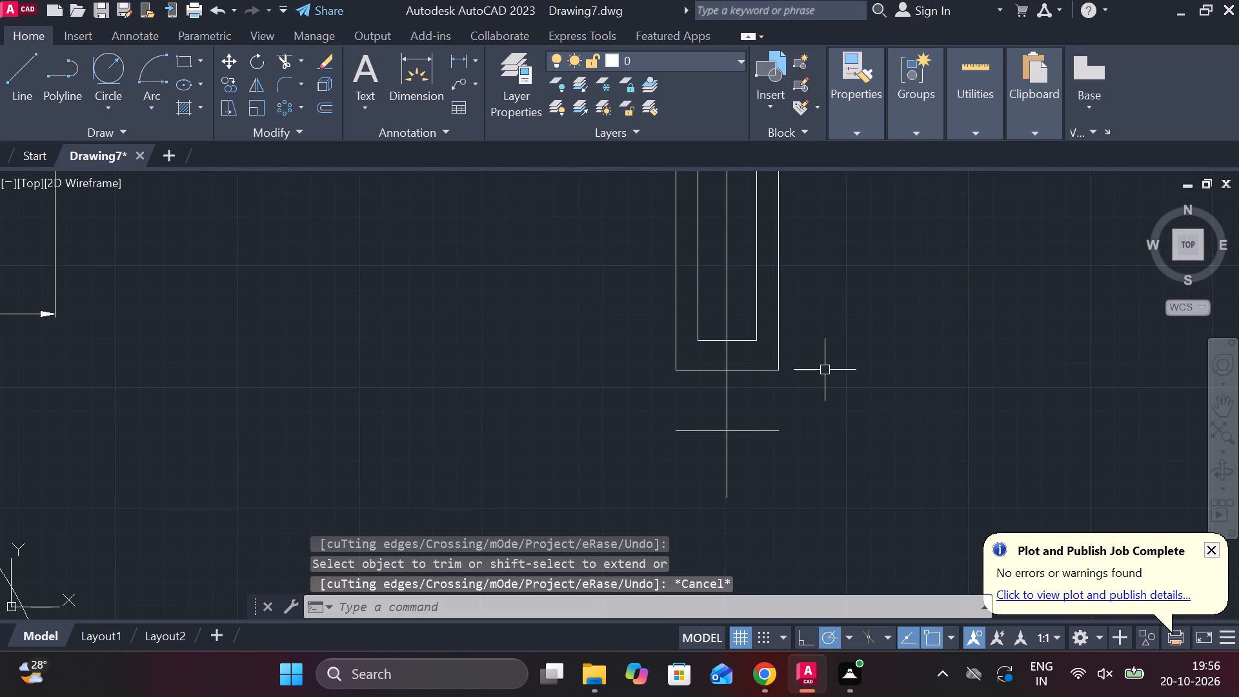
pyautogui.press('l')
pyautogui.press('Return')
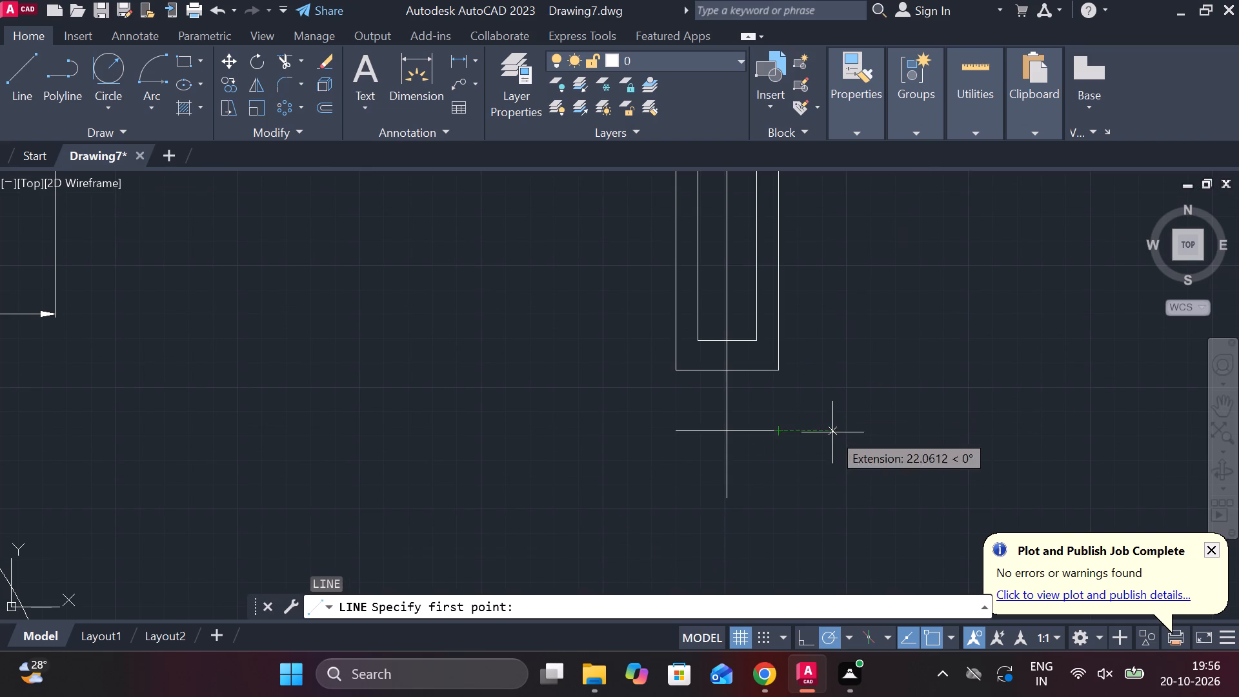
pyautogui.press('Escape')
# Draw a vertical line 10 to the right of the centre line, from the lowest offset line up to the outer rectangle's bottom edge.
pyautogui.press('l')
pyautogui.press('Return')
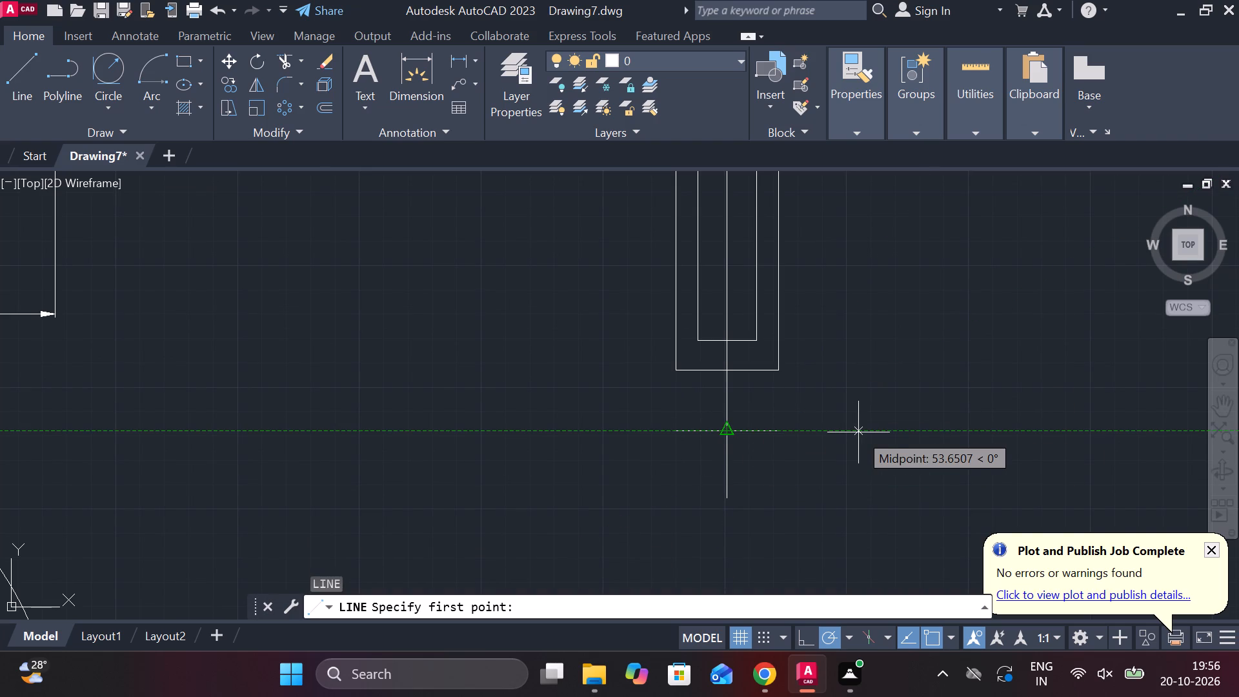
pyautogui.press('1')
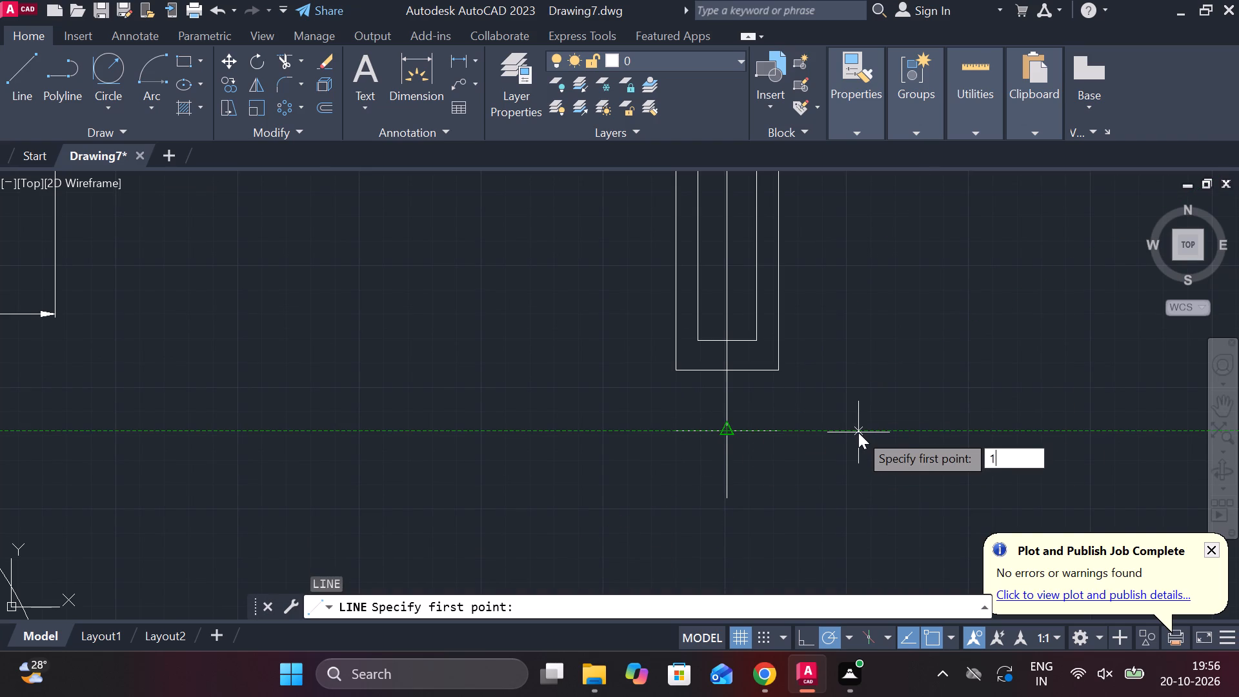
pyautogui.press('0')
pyautogui.press('Return')
pyautogui.scroll(1, 714, 312)
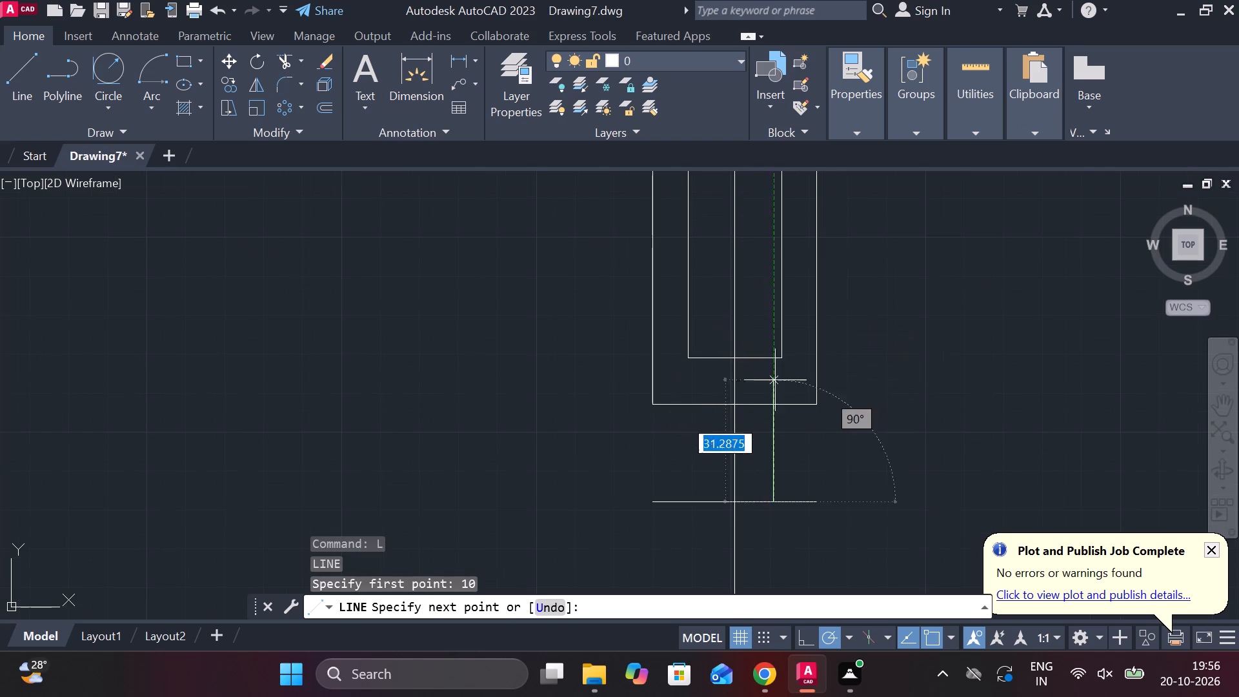
pyautogui.click(772, 409)
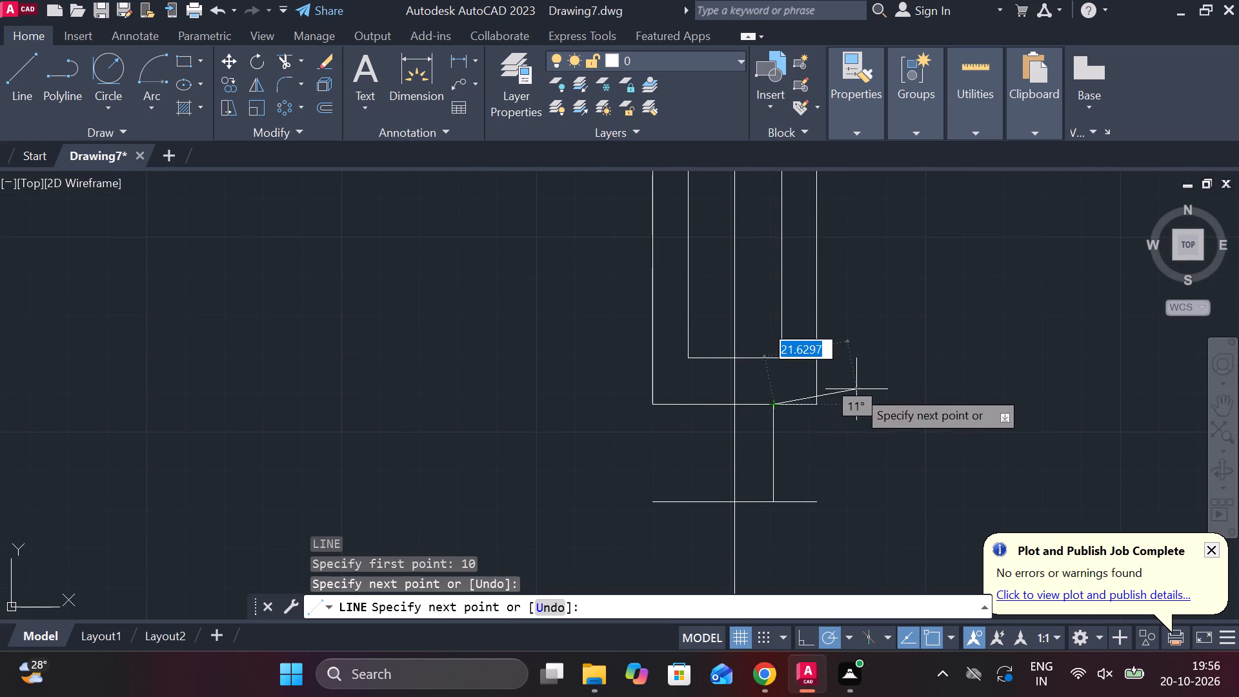
pyautogui.press('Escape')
# Draw a vertical line about 27 long, 10 left of the centre line, from the lowest offset line up past the outer rectangle's bottom edge.
pyautogui.press('space')
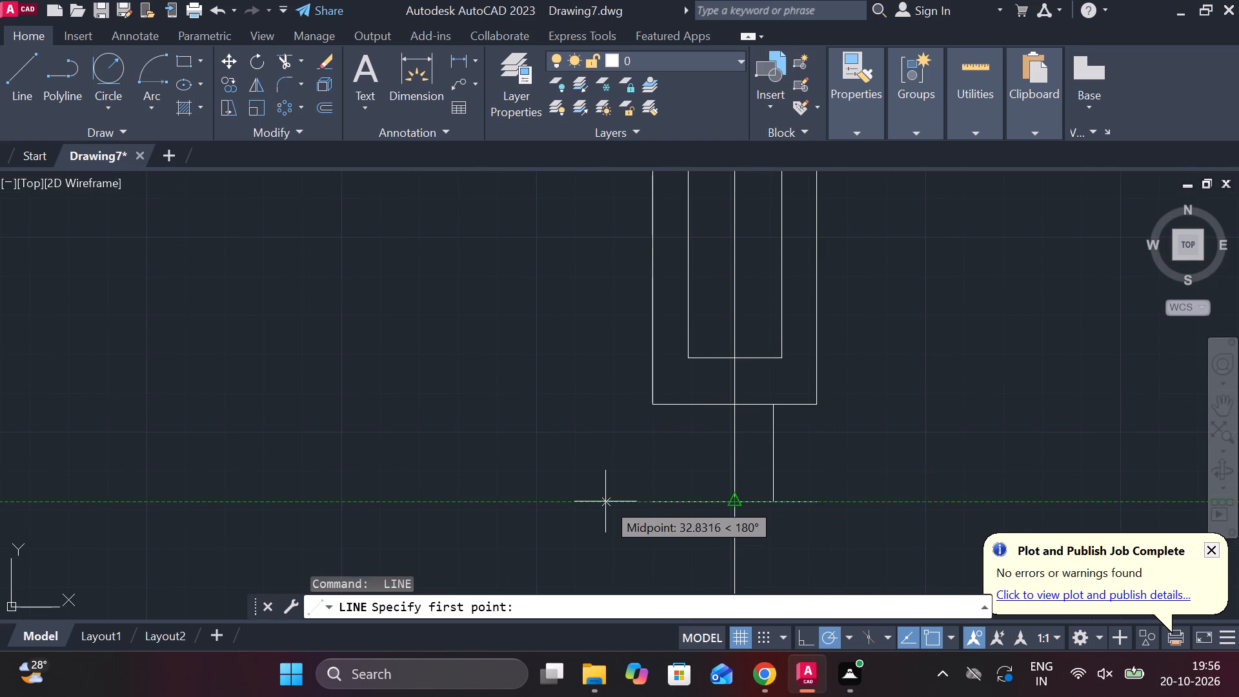
pyautogui.write('10')
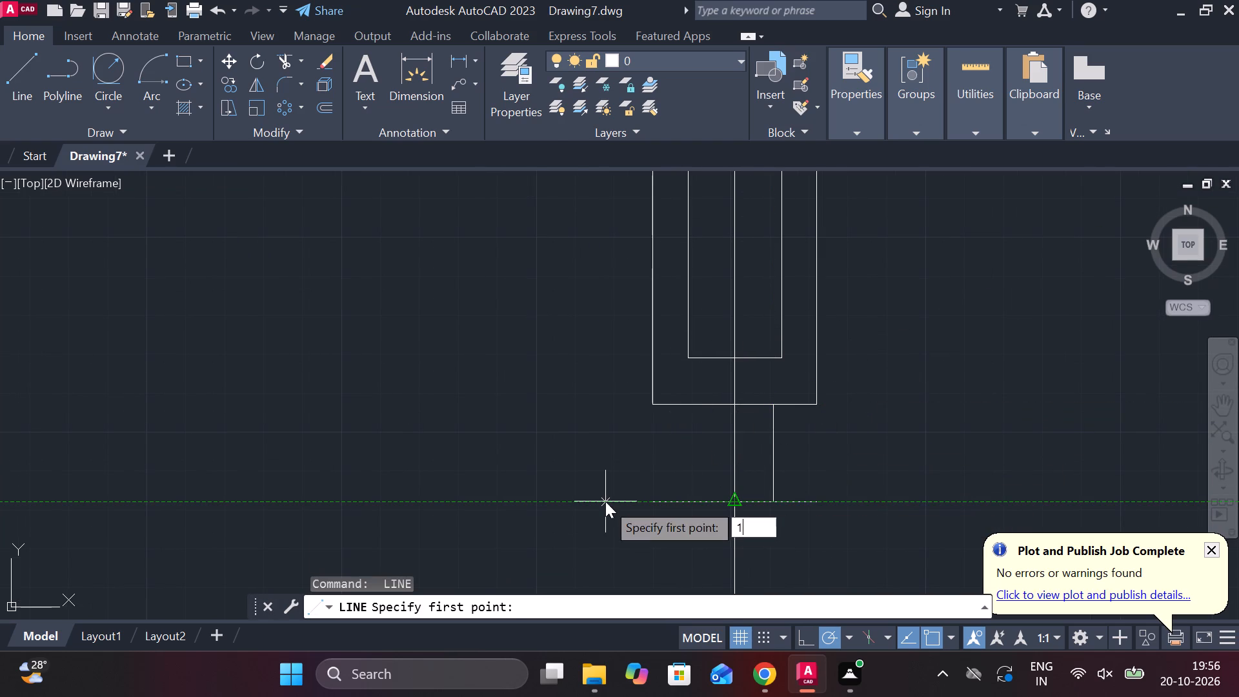
pyautogui.press('Return')
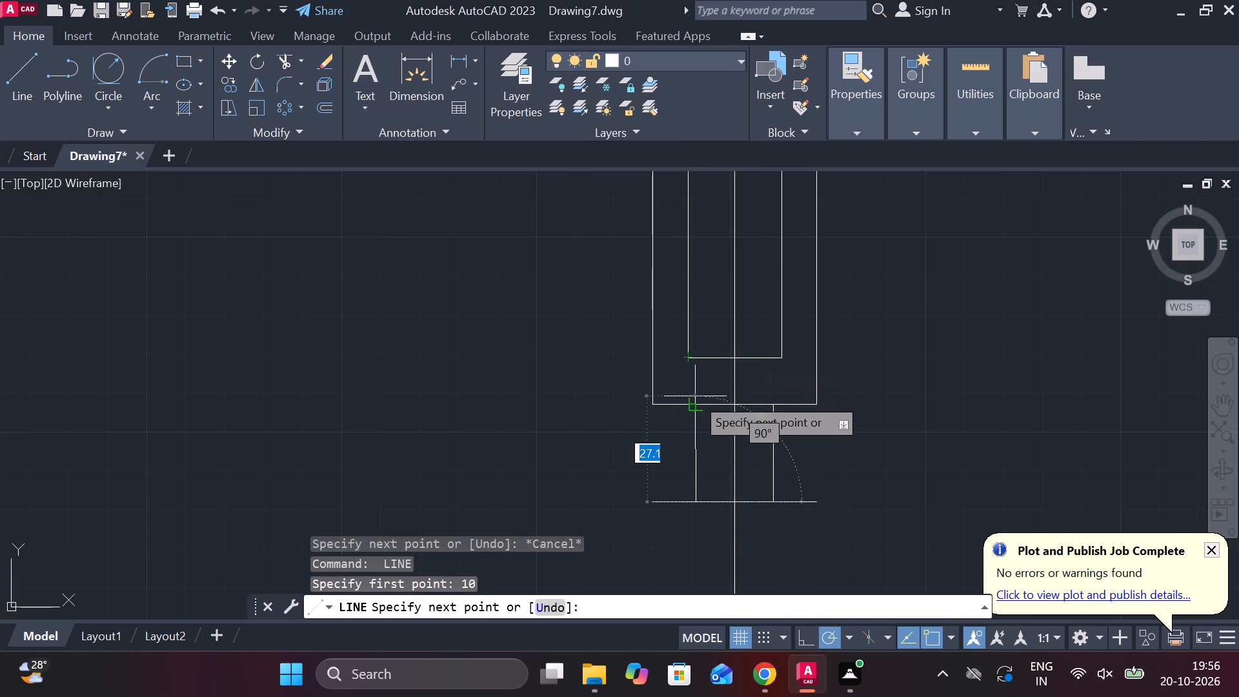
pyautogui.click(695, 396)
pyautogui.hotkey('ctrl', 'z')
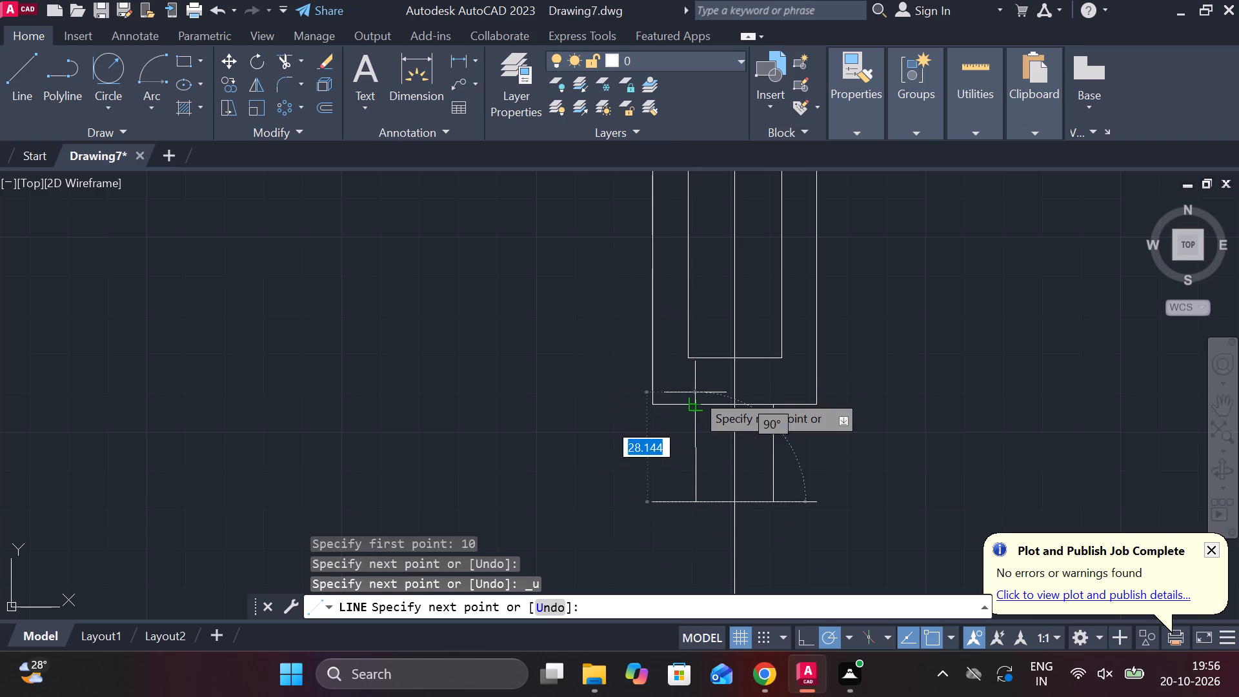
pyautogui.scroll(2, 695, 392)
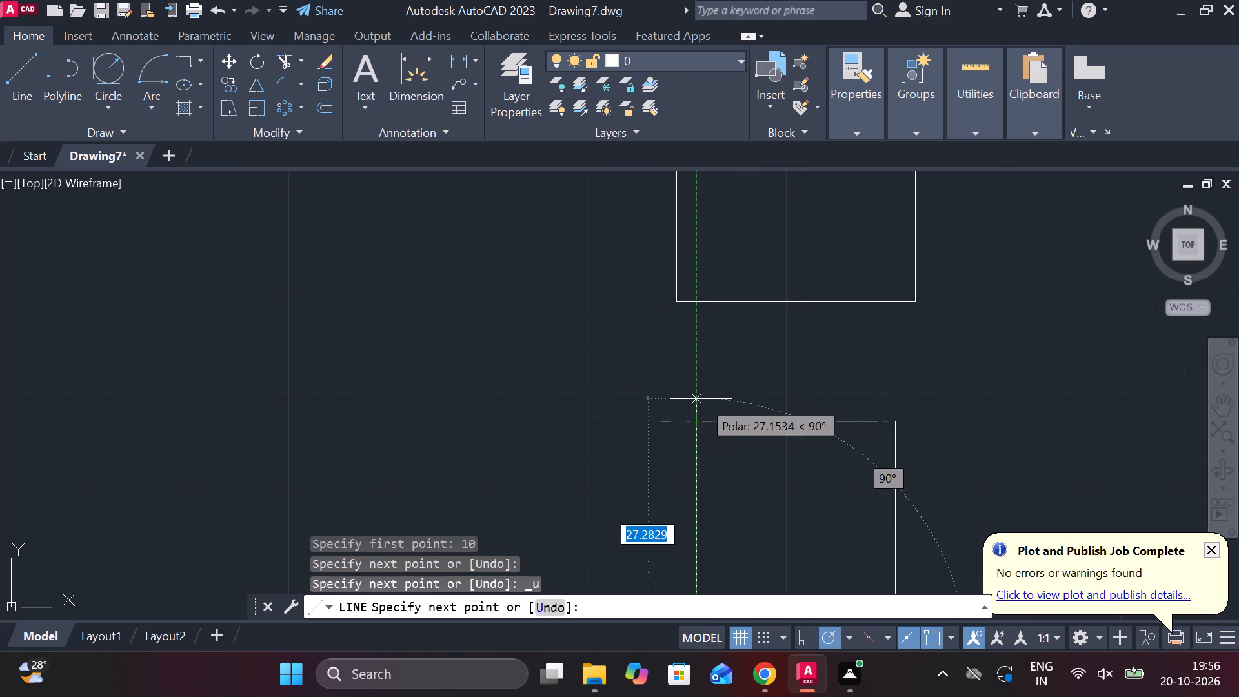
pyautogui.click(701, 399)
pyautogui.press('Escape')
# Trim the left stem line's overshoot inside the outer rectangle and both overhanging ends of the stem's bottom line.
pyautogui.write('TR')
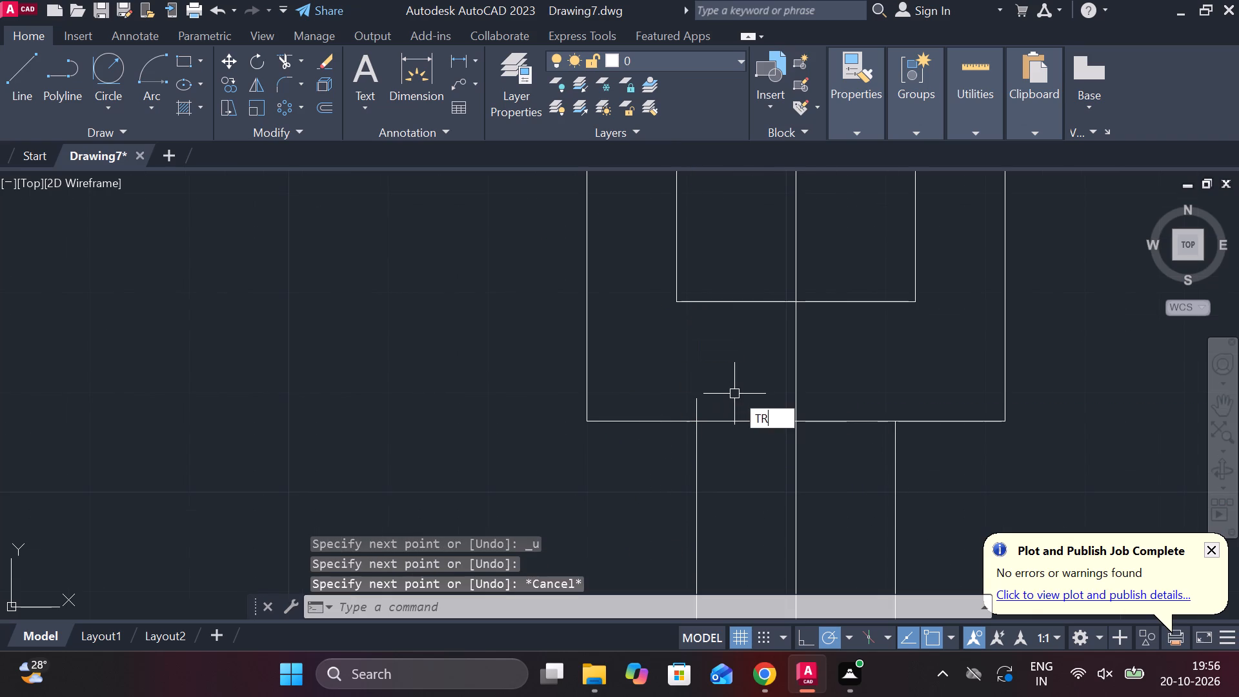
pyautogui.press('space')
pyautogui.click(700, 406)
pyautogui.scroll(-2, 843, 414)
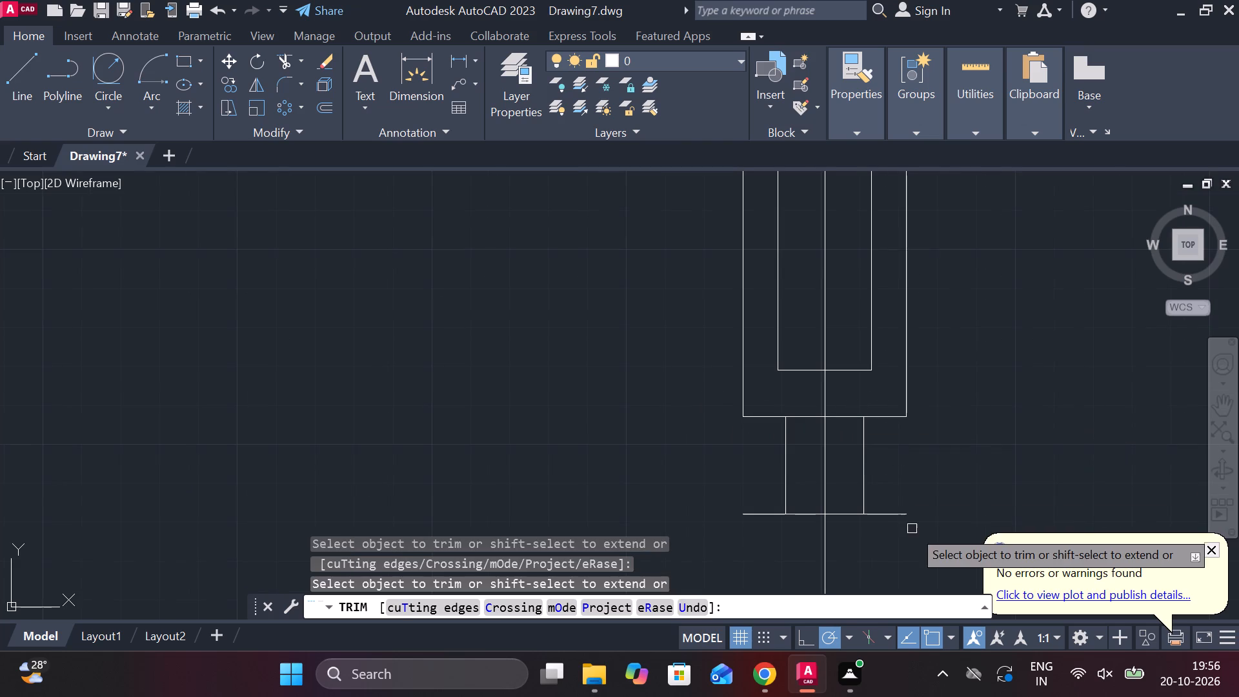
pyautogui.click(888, 515)
pyautogui.click(762, 515)
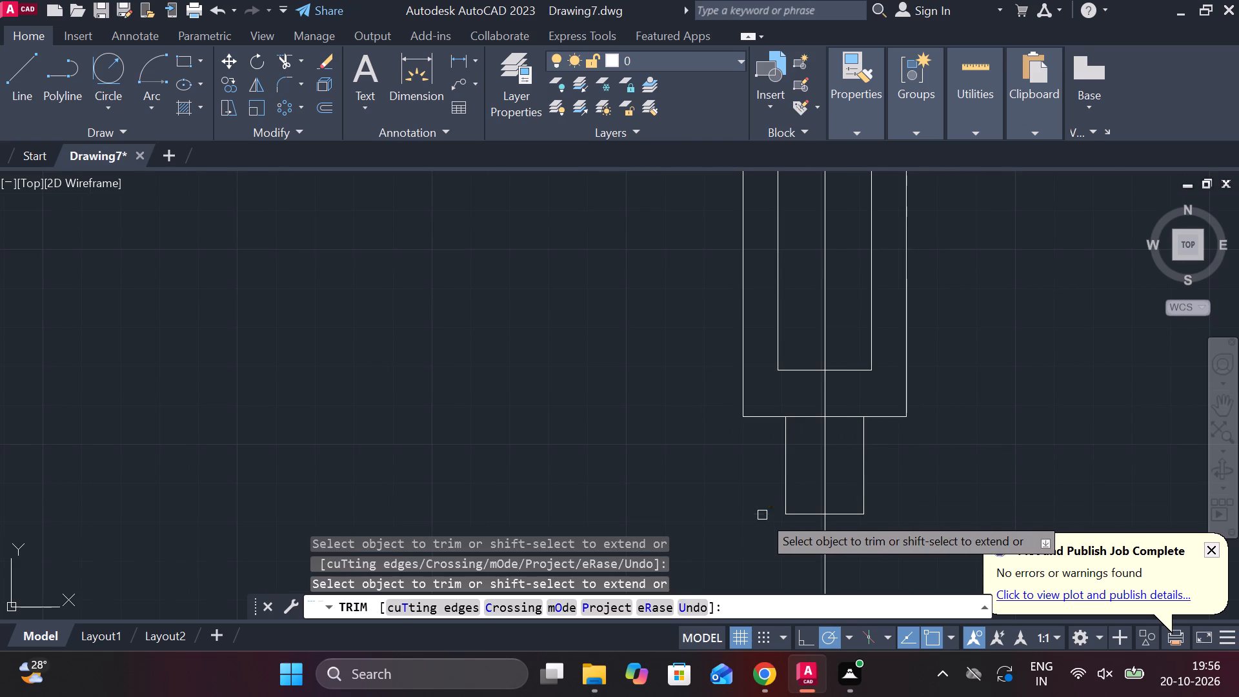
pyautogui.scroll(-2, 1000, 396)
pyautogui.moveTo(1000, 385); pyautogui.dragTo(774, 412, button='middle')
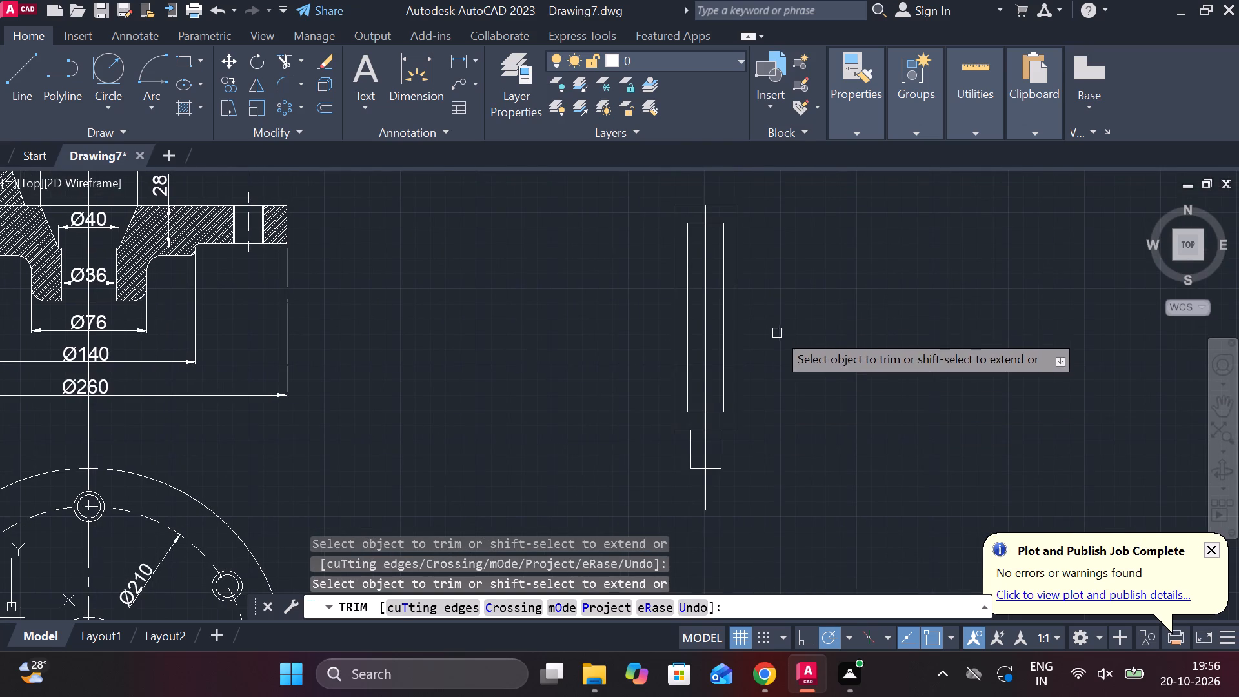
pyautogui.press('Escape')
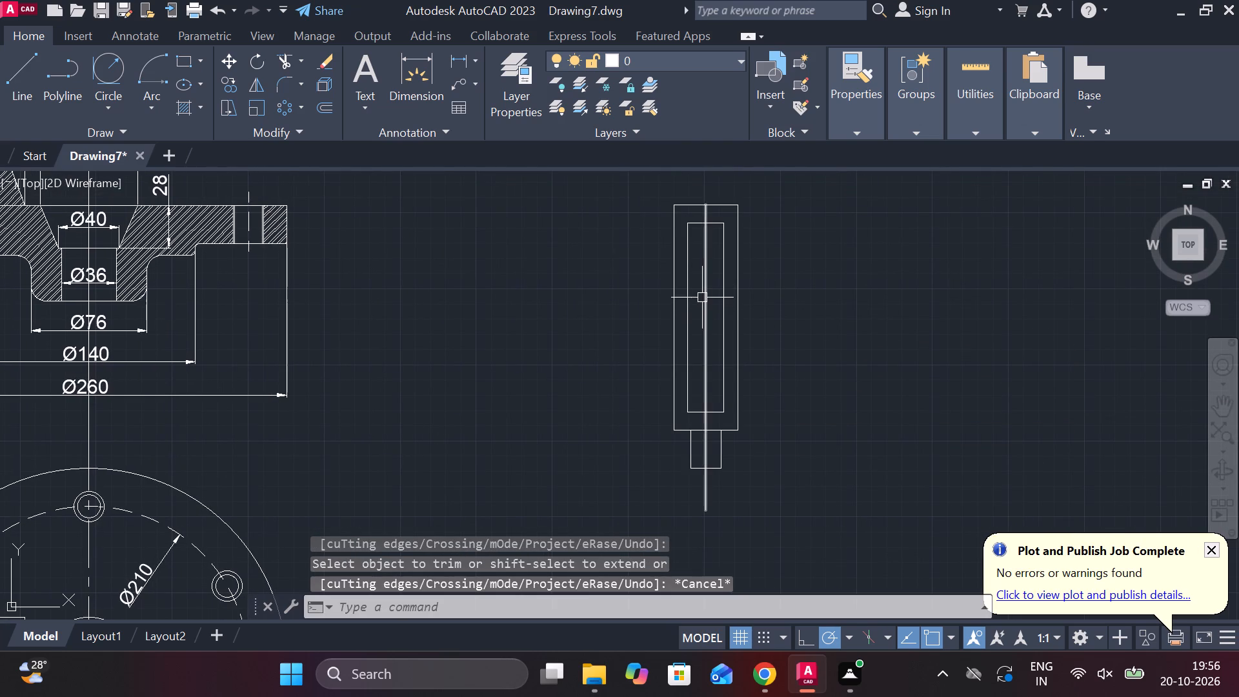
# Stretch the centre line's upper end straight up beyond the outer rectangle's top edge.
pyautogui.click(702, 298)
pyautogui.moveTo(753, 290); pyautogui.dragTo(760, 368, button='middle')
pyautogui.scroll(1, 745, 308)
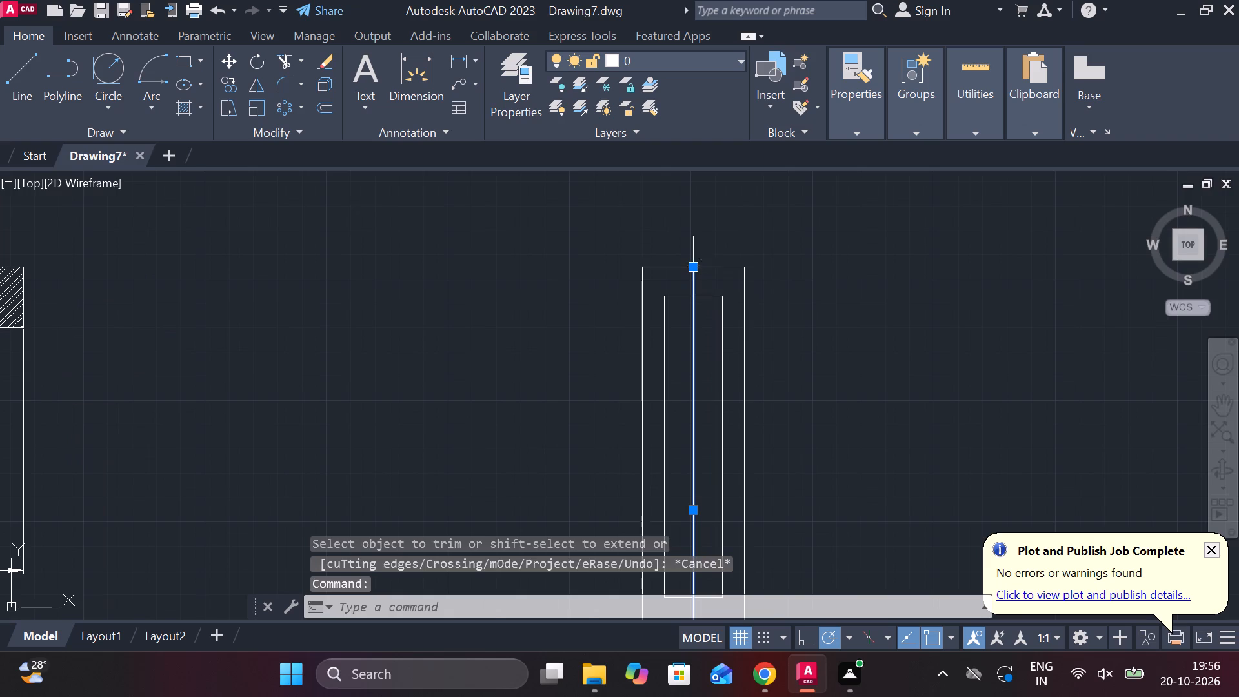
pyautogui.click(695, 265)
pyautogui.click(698, 214)
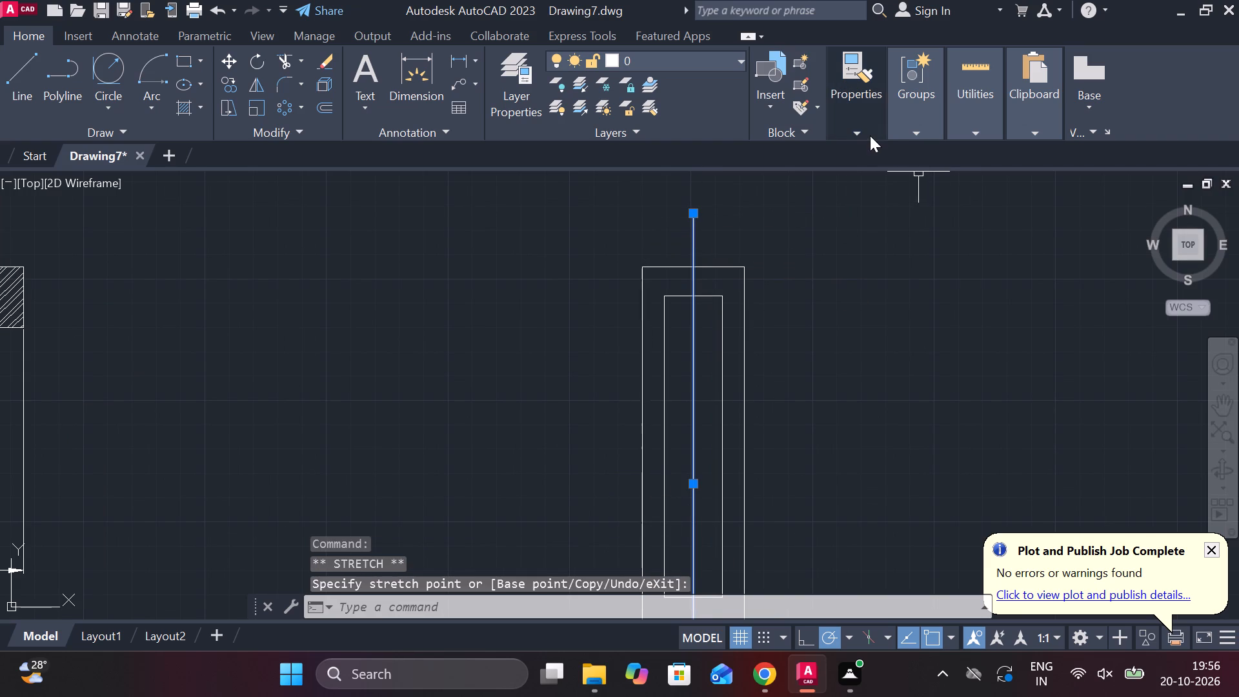
# Set the vertical centre line's linetype to CENTER.
pyautogui.click(870, 136)
pyautogui.click(1023, 201)
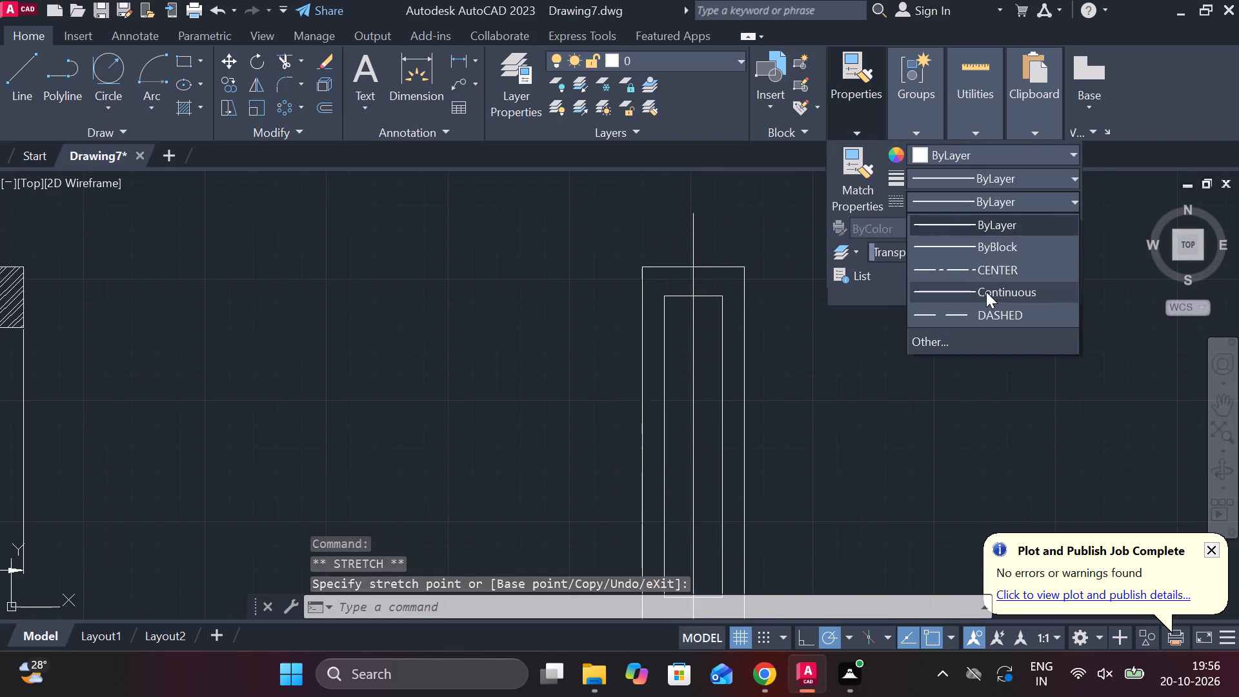
pyautogui.click(960, 270)
pyautogui.press('Escape')
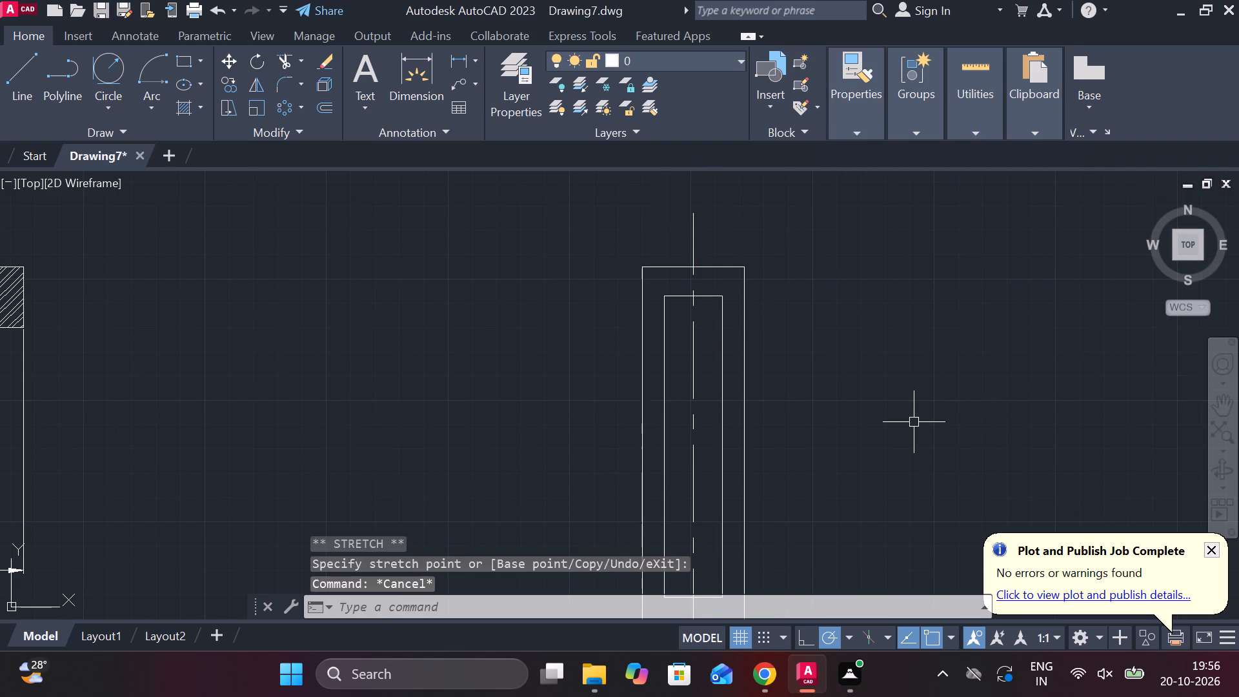
# Draw a downward-bulging Start, End, Radius arc of radius about 20 between the two bottom corners of the lower stem.
pyautogui.scroll(-1, 914, 422)
pyautogui.moveTo(892, 434); pyautogui.dragTo(872, 328, button='middle')
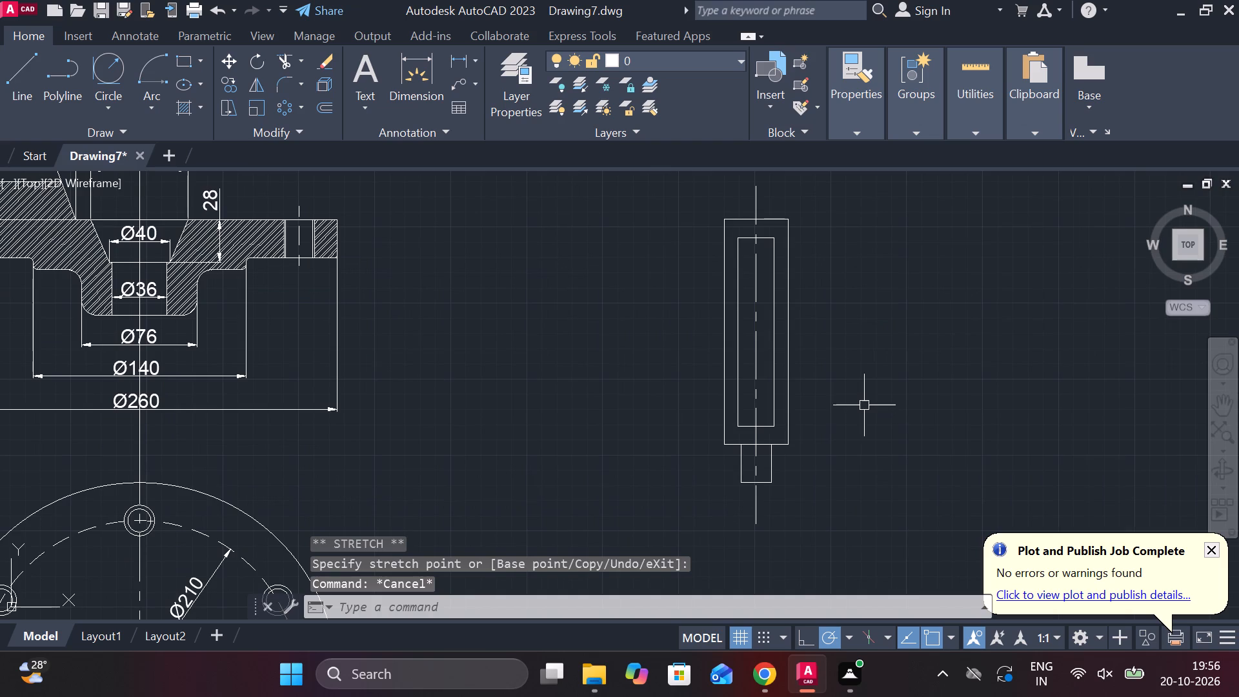
pyautogui.moveTo(864, 406); pyautogui.dragTo(855, 308, button='middle')
pyautogui.scroll(1, 732, 391)
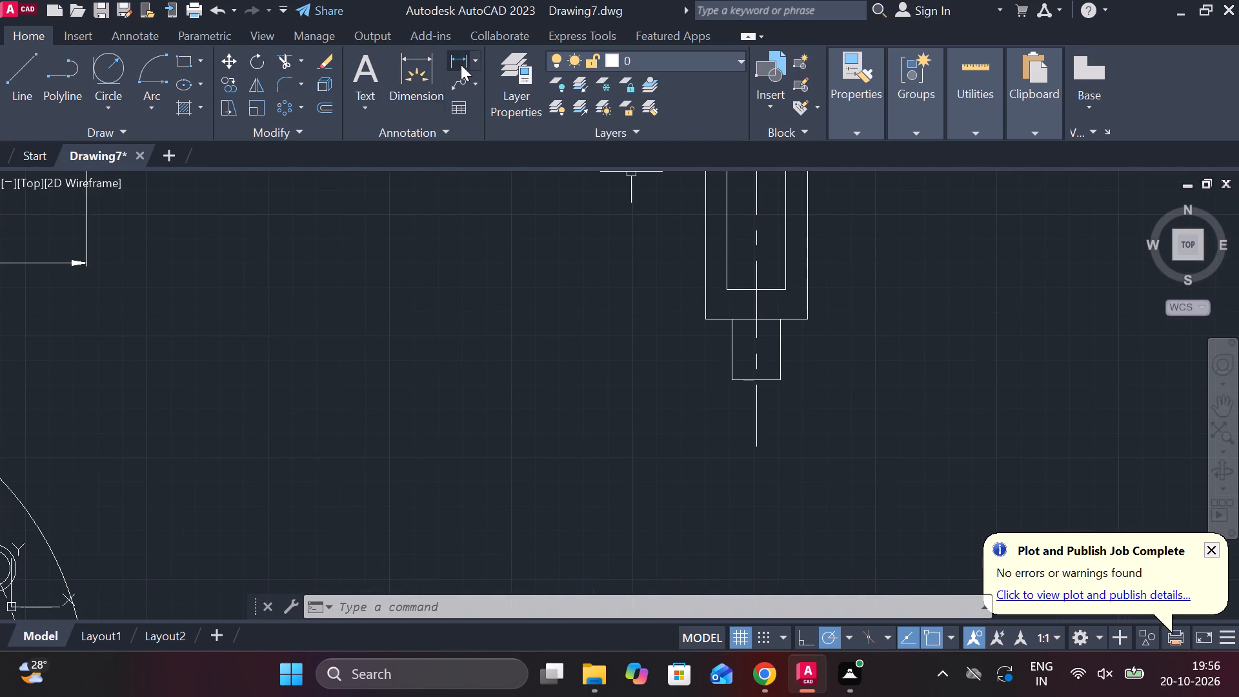
pyautogui.click(143, 110)
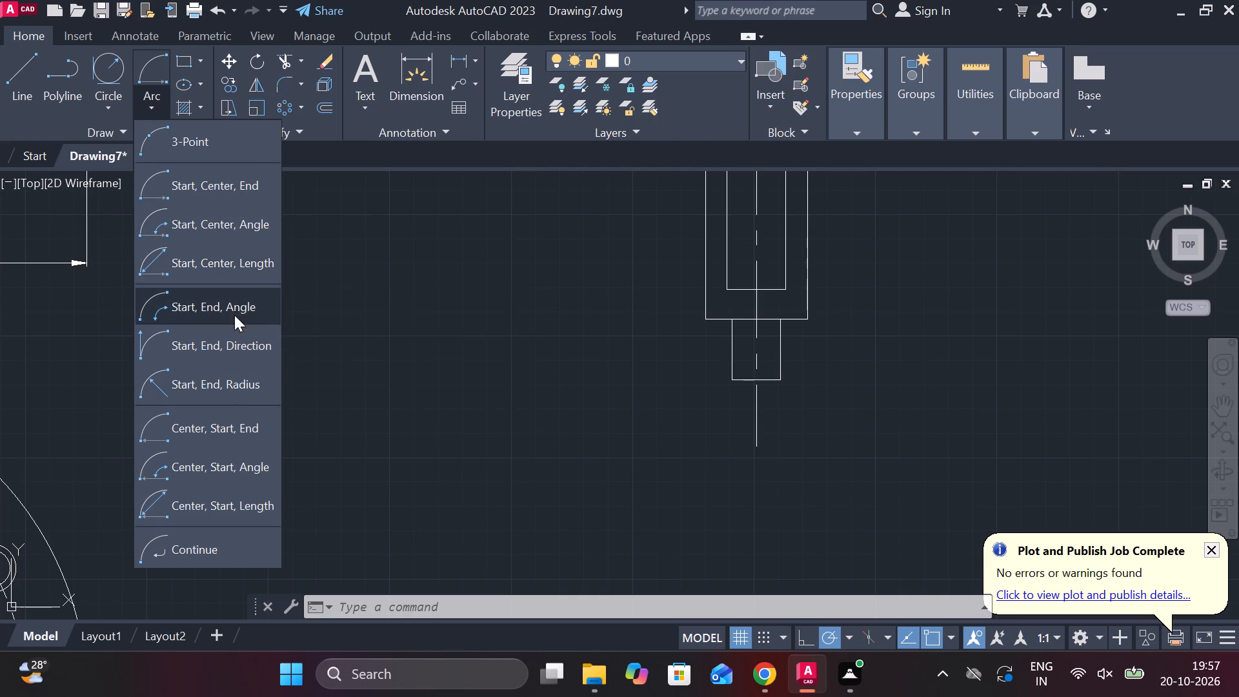
pyautogui.click(219, 385)
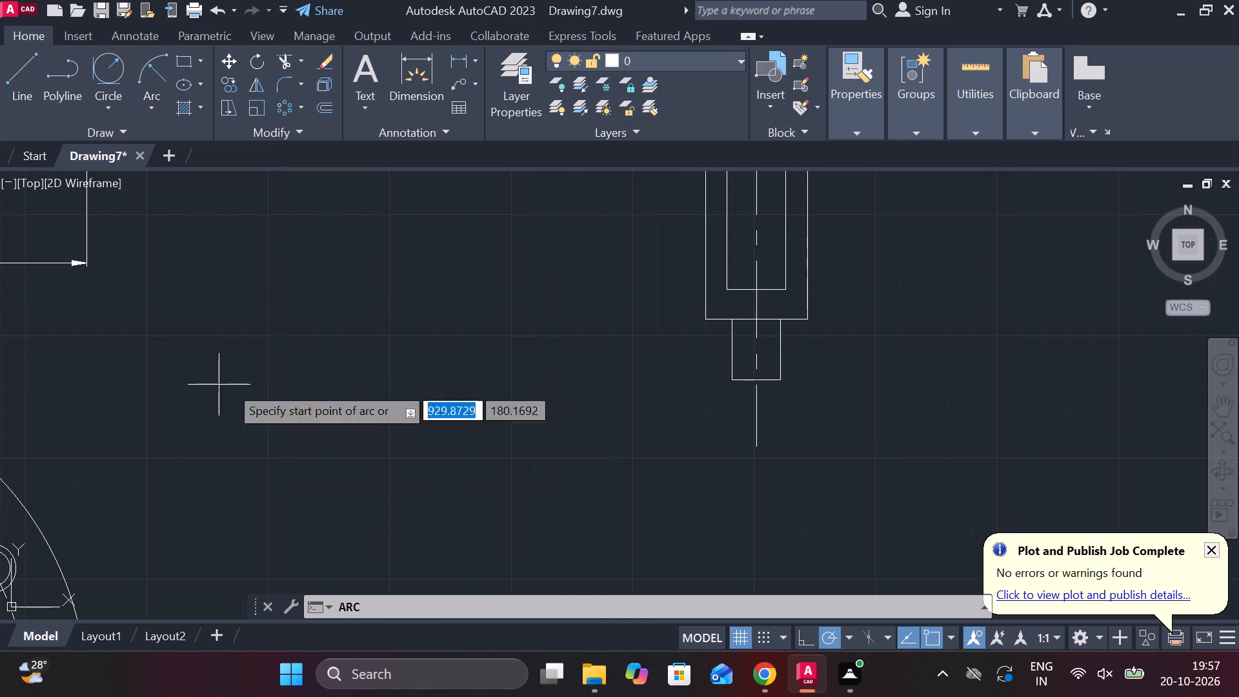
pyautogui.scroll(2, 940, 388)
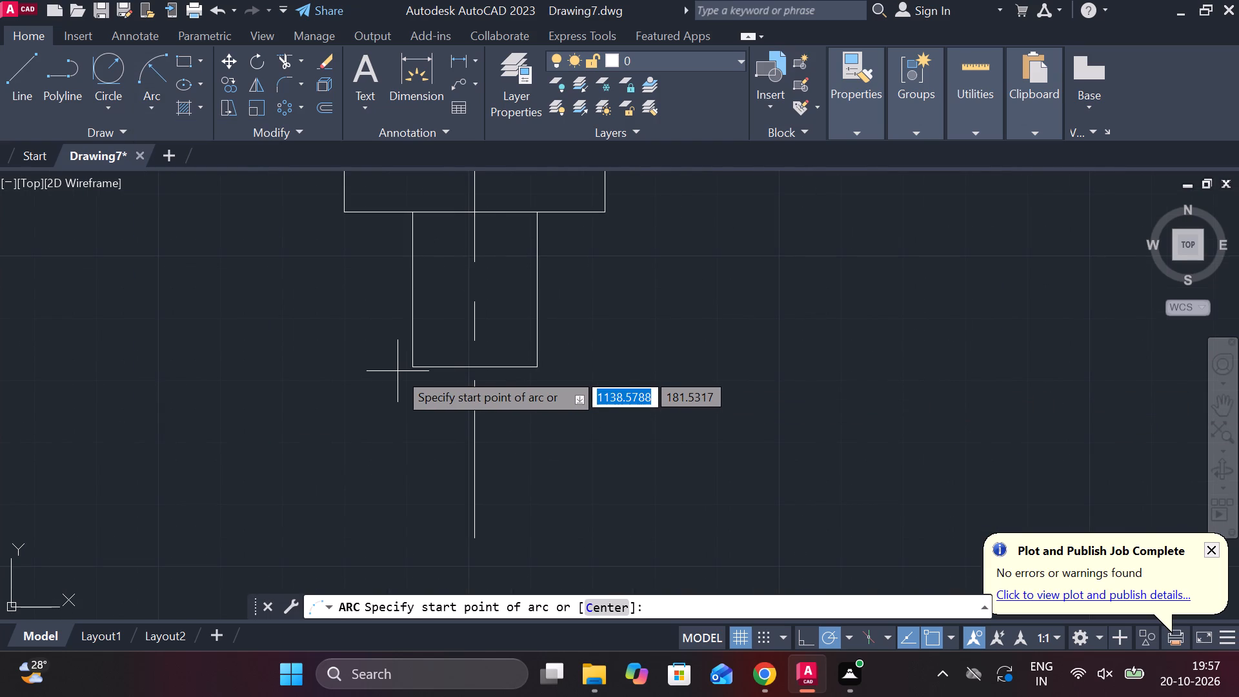
pyautogui.click(416, 368)
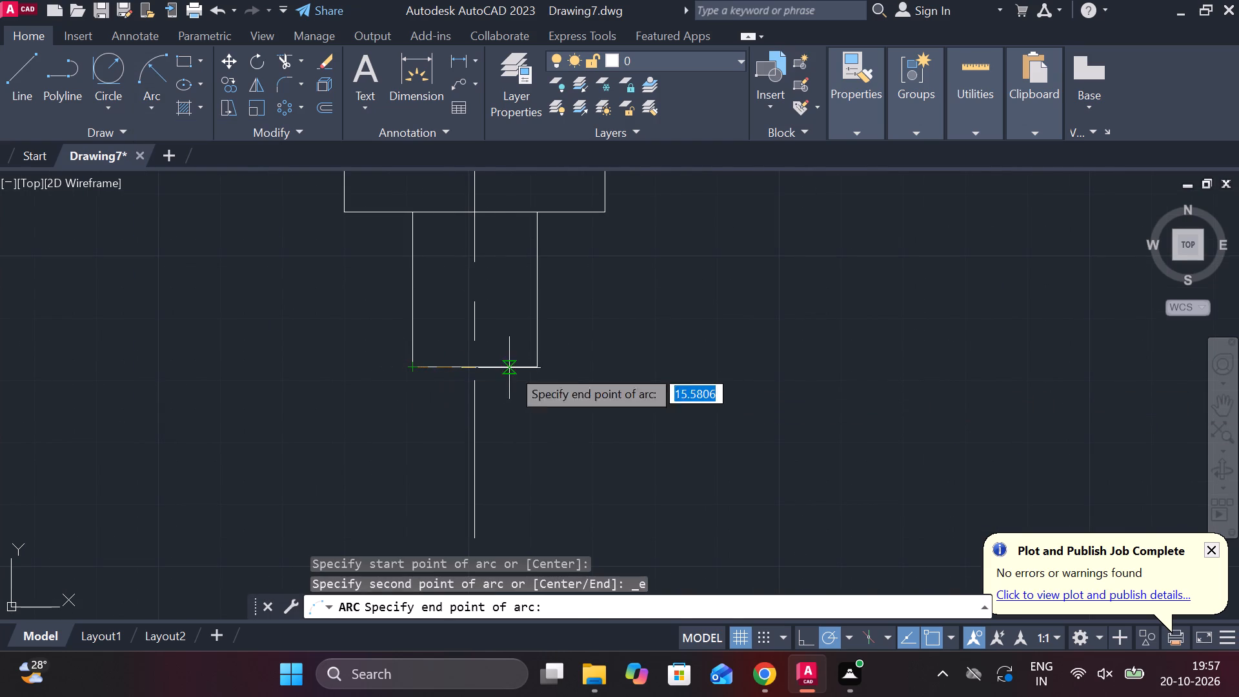
pyautogui.click(534, 368)
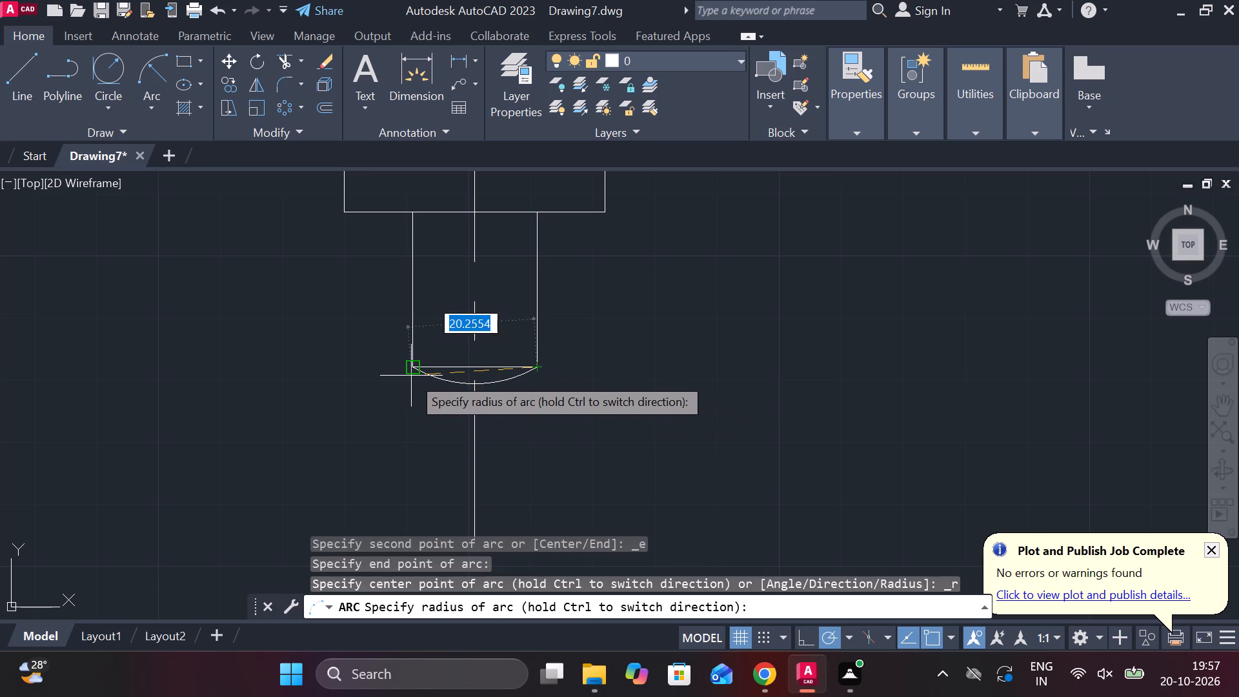
pyautogui.click(412, 369)
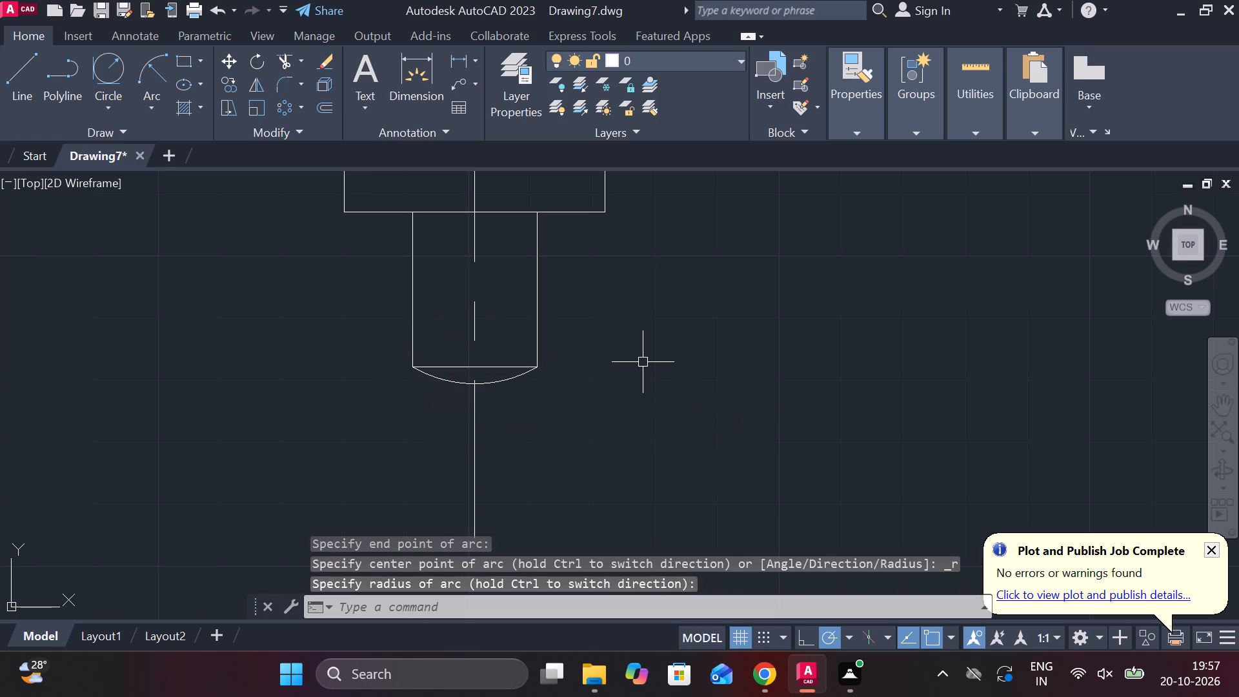
# Add a vertical linear dimension between the top edges of the outer and inner rectangles, placed outside the right edge.
pyautogui.scroll(-3, 656, 370)
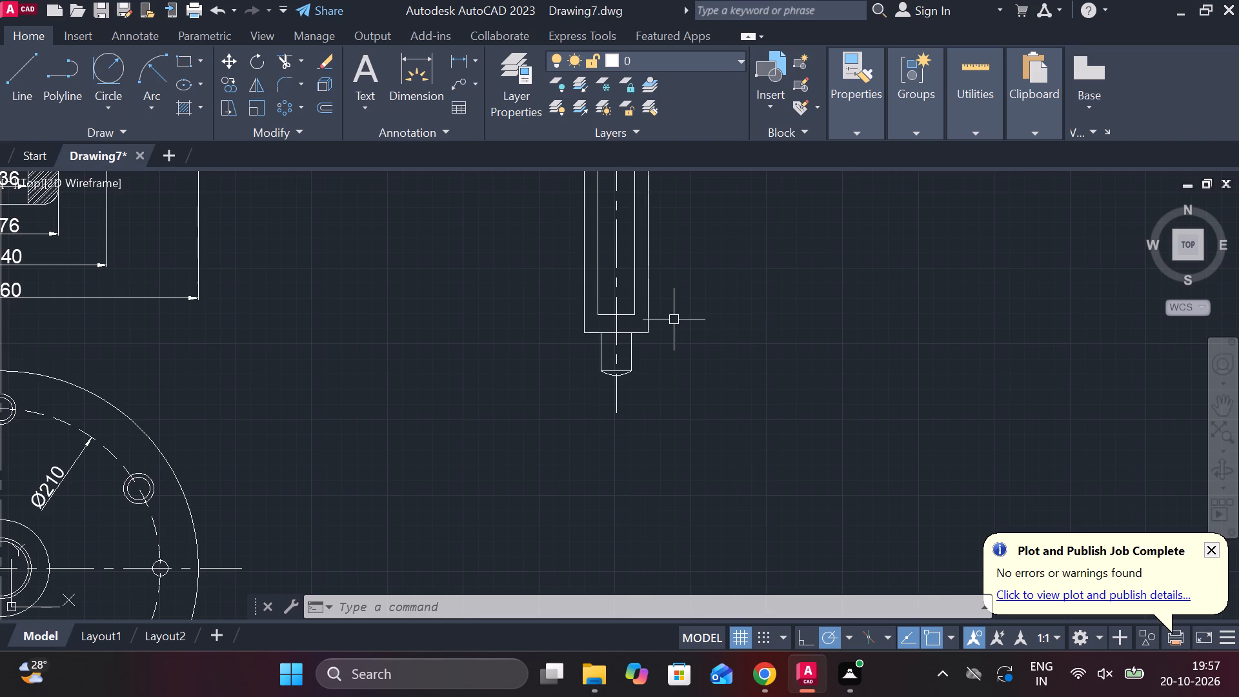
pyautogui.moveTo(676, 318); pyautogui.dragTo(717, 420, button='middle')
pyautogui.scroll(1, 730, 268)
pyautogui.moveTo(716, 268); pyautogui.dragTo(785, 424, button='middle')
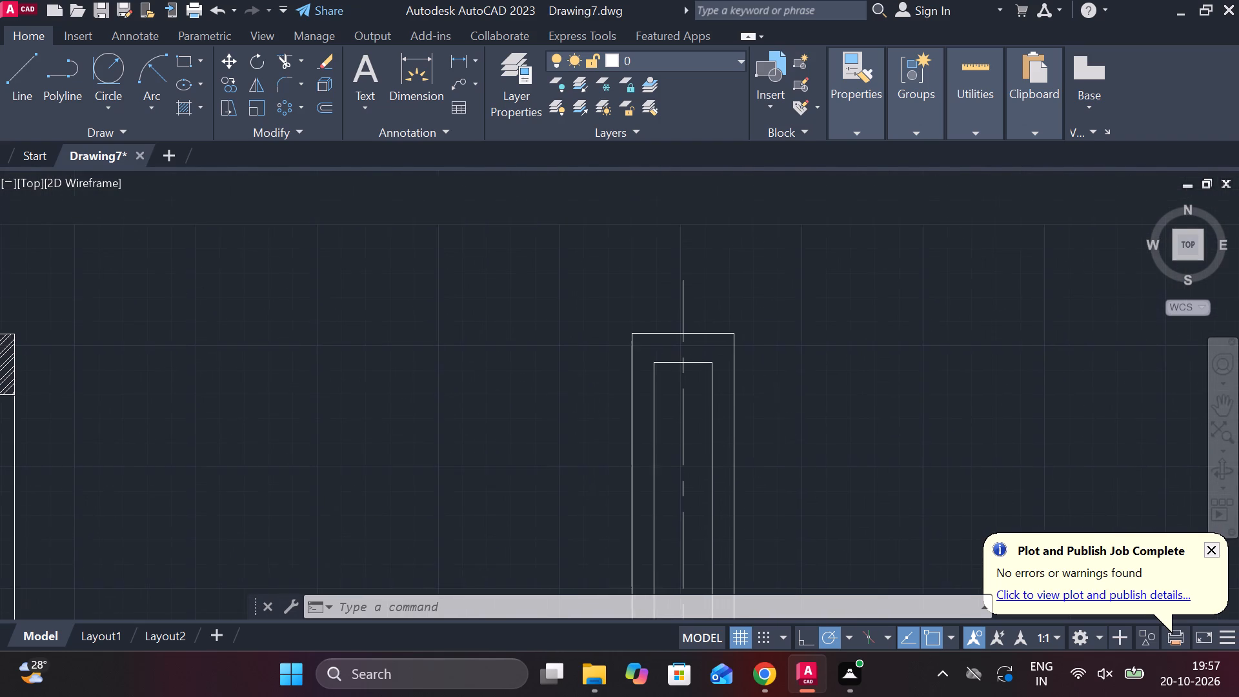
pyautogui.scroll(1, 758, 374)
pyautogui.scroll(-1, 758, 374)
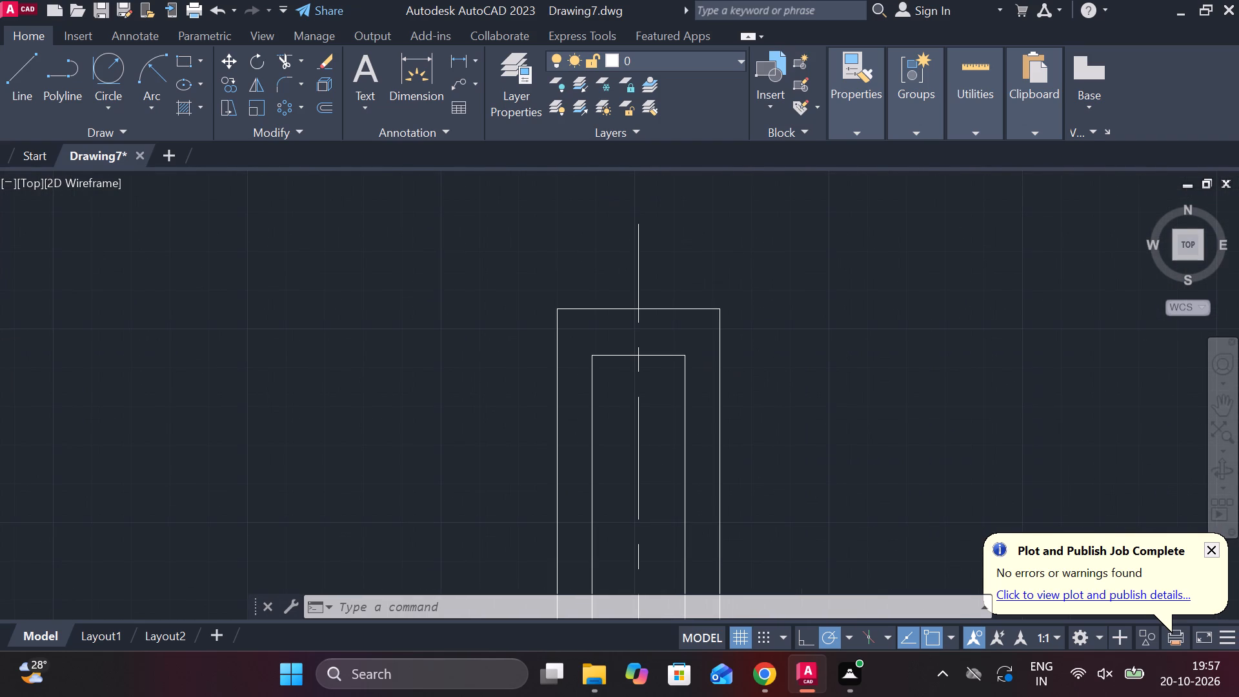
pyautogui.scroll(-2, 758, 374)
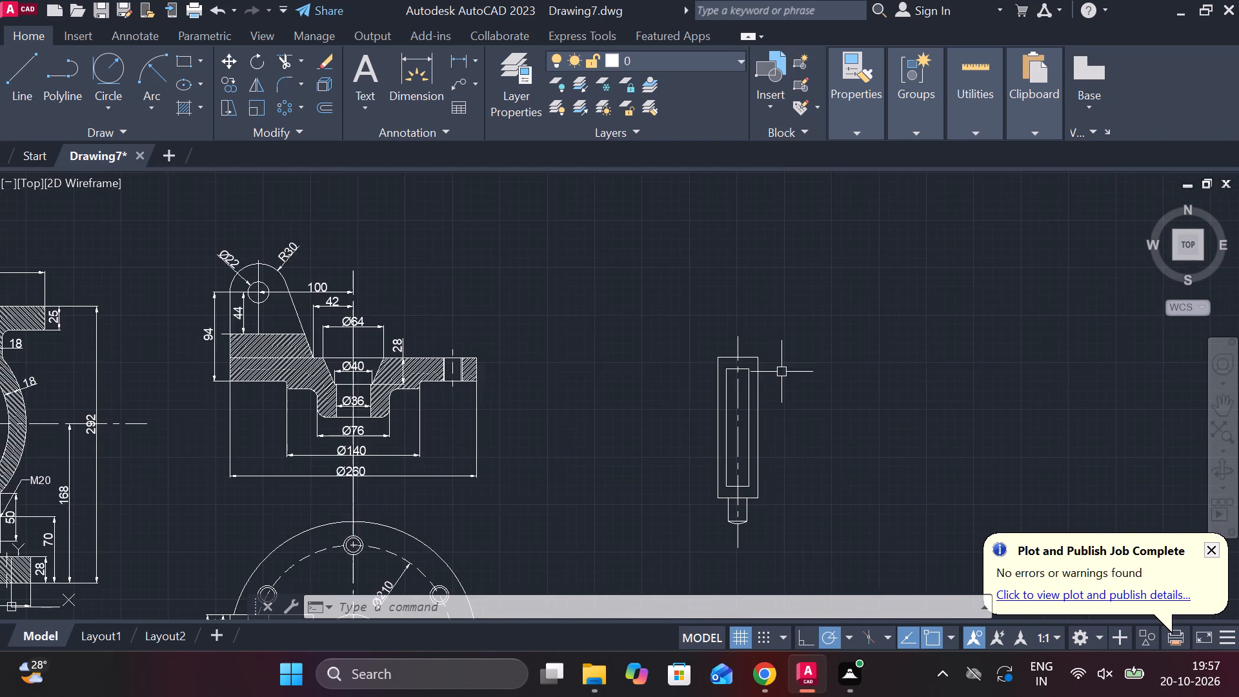
pyautogui.scroll(2, 767, 385)
pyautogui.moveTo(770, 396); pyautogui.dragTo(742, 368, button='middle')
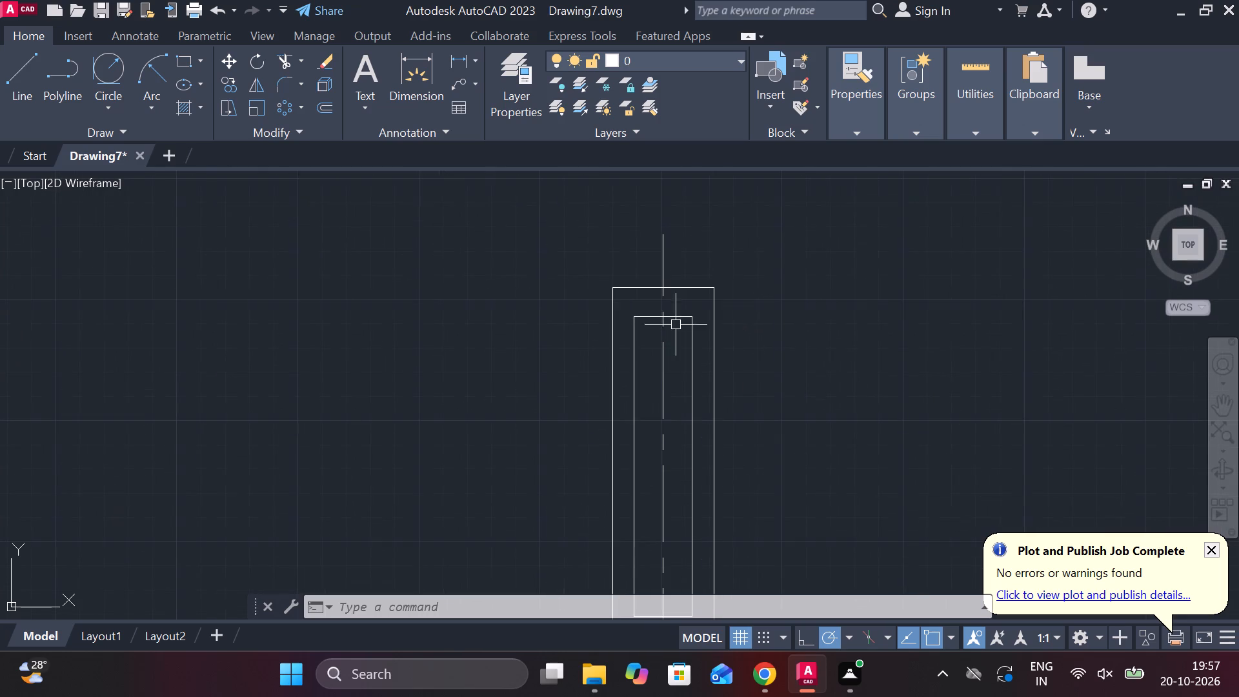
pyautogui.click(459, 59)
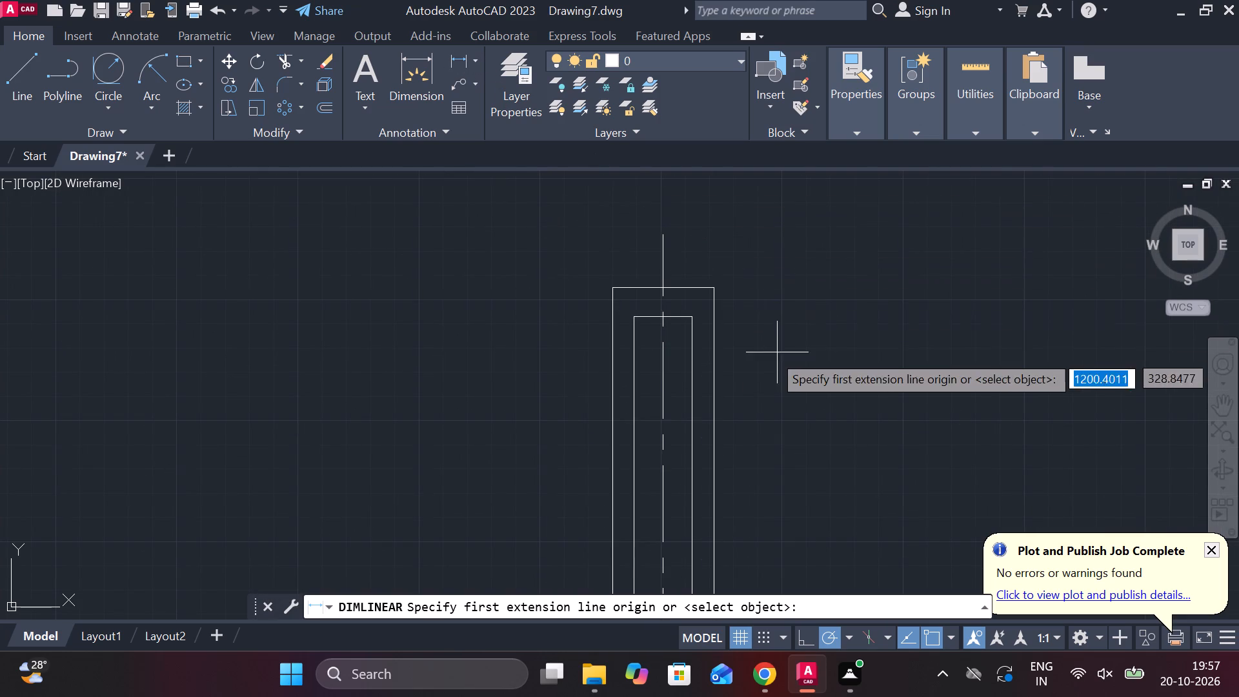
pyautogui.click(716, 288)
pyautogui.click(691, 318)
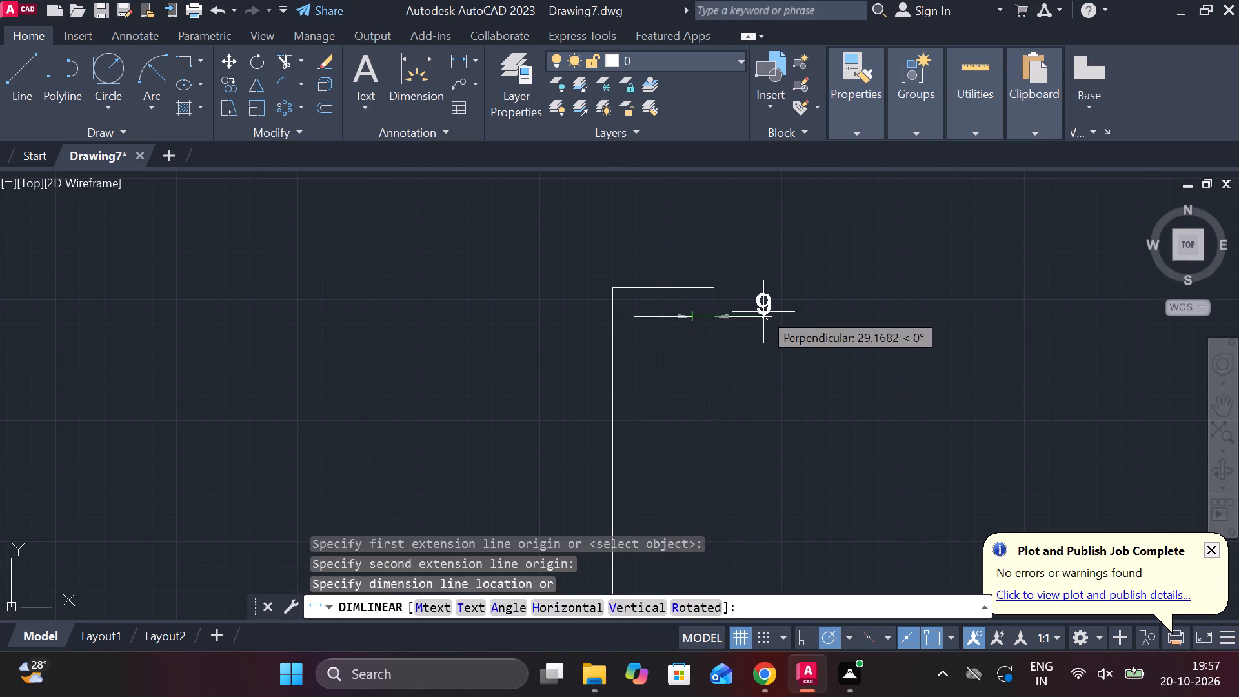
pyautogui.click(763, 279)
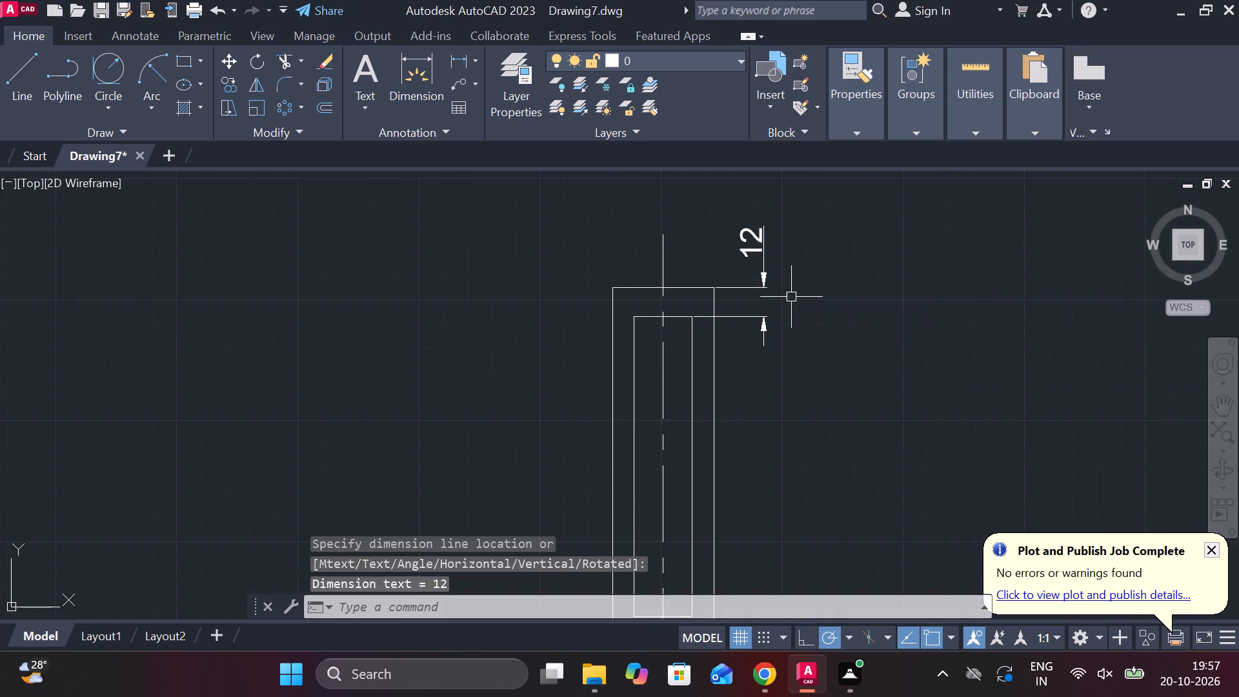
# Add a horizontal linear dimension across the inner rectangle's width, placed inside it across the centre line.
pyautogui.scroll(-1, 791, 318)
pyautogui.moveTo(794, 377); pyautogui.dragTo(818, 305, button='middle')
pyautogui.scroll(2, 752, 341)
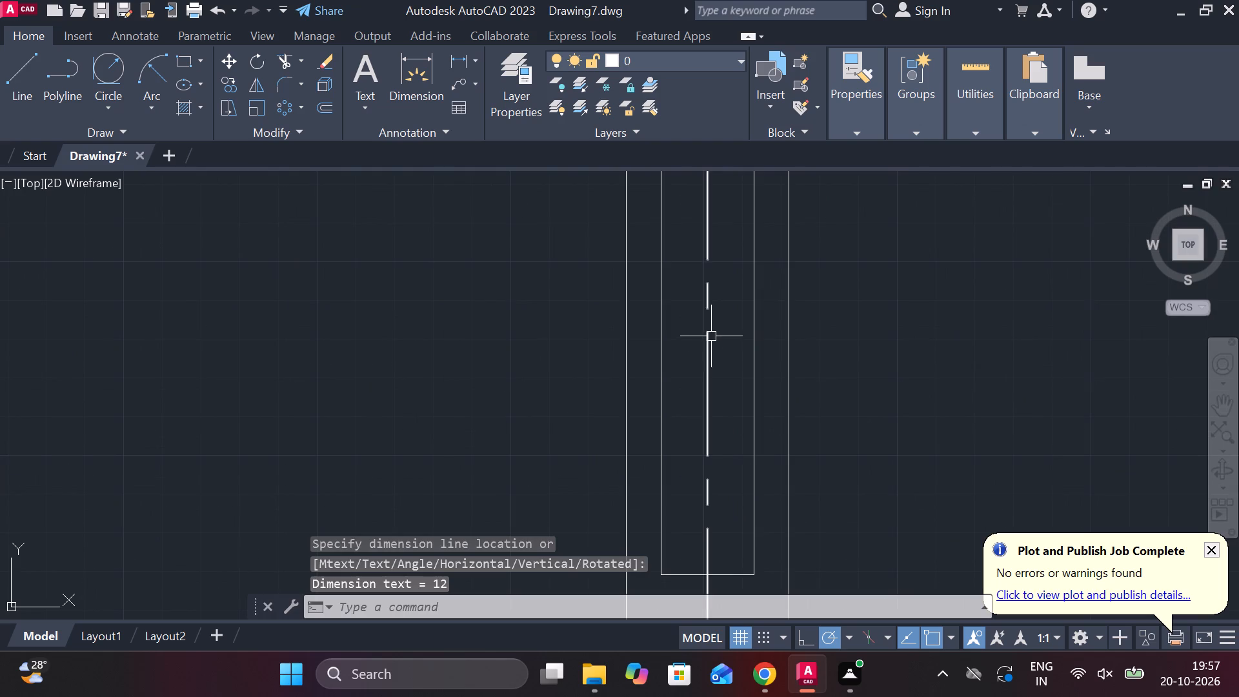
pyautogui.press('space')
pyautogui.click(660, 306)
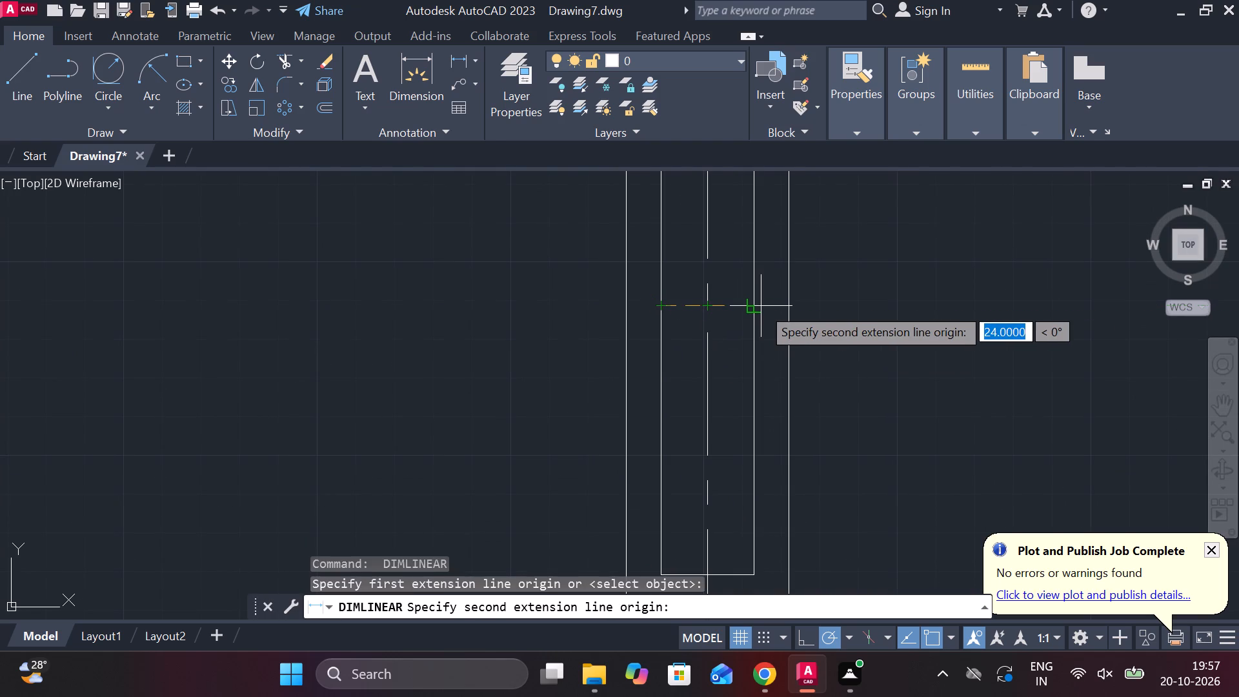
pyautogui.click(761, 306)
pyautogui.scroll(-1, 730, 306)
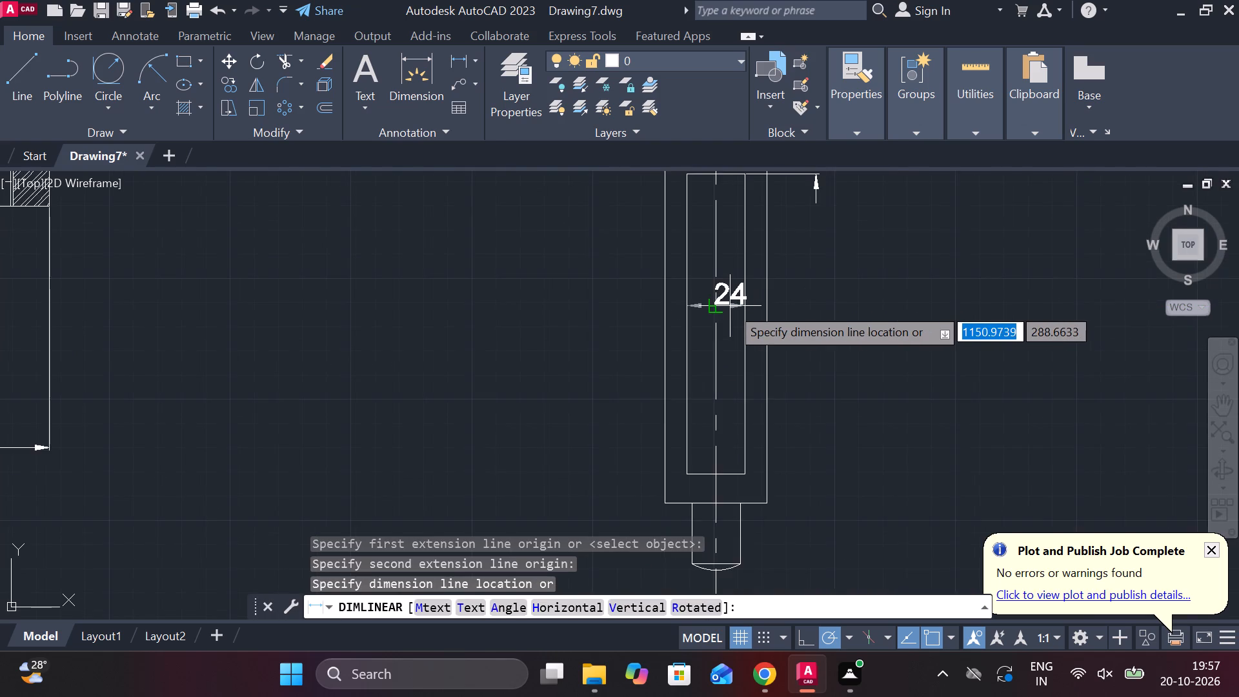
pyautogui.scroll(1, 730, 306)
pyautogui.click(710, 301)
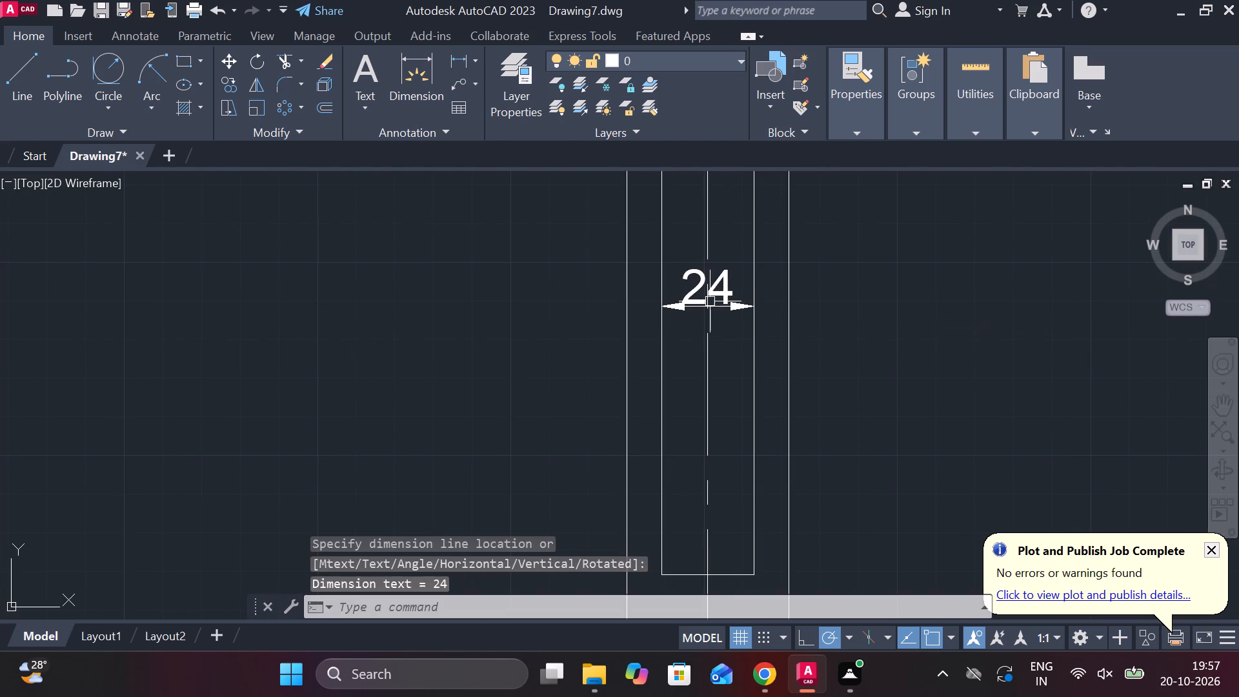
# Add a horizontal linear dimension across the outer rectangle's width, placed inside it near the inner rectangle's lower end.
pyautogui.scroll(-2, 798, 326)
pyautogui.moveTo(813, 374); pyautogui.dragTo(800, 271, button='middle')
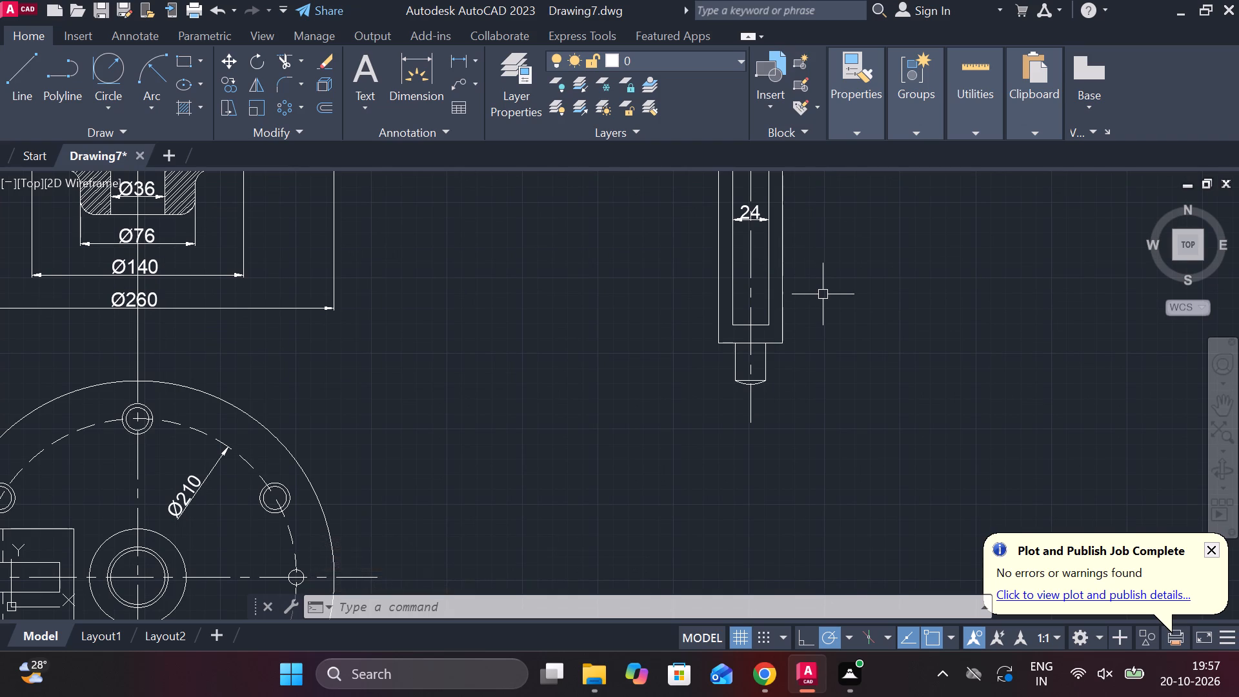
pyautogui.scroll(1, 781, 308)
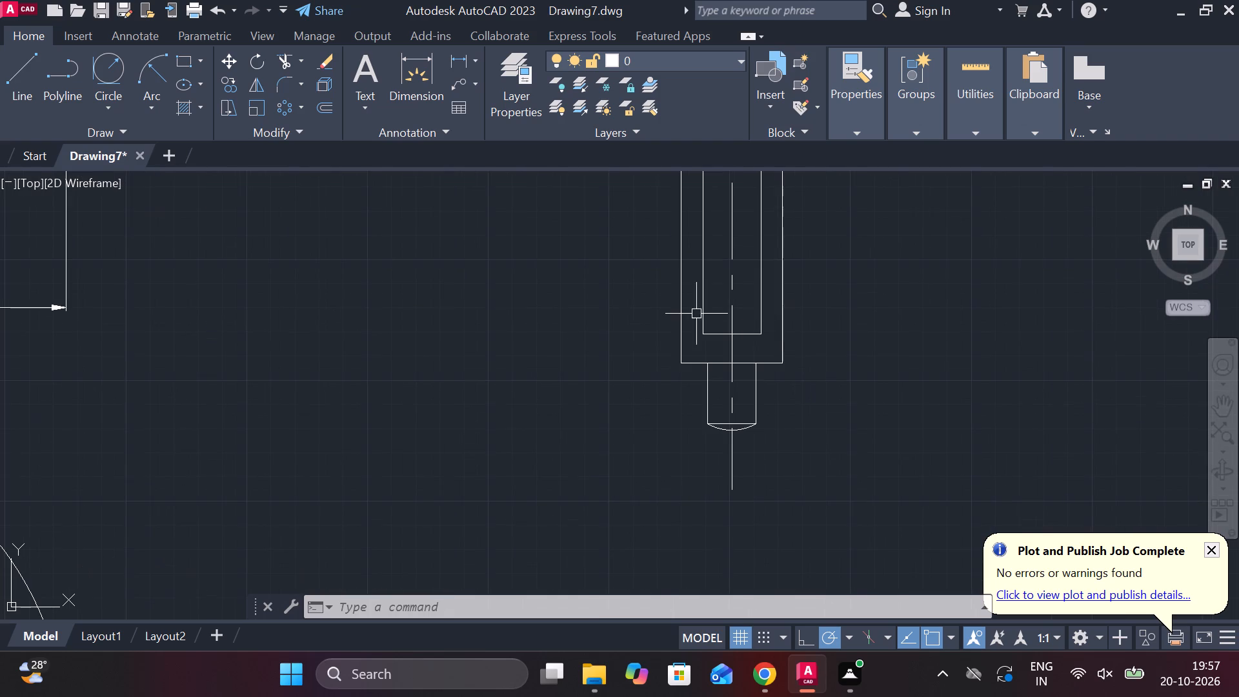
pyautogui.press('space')
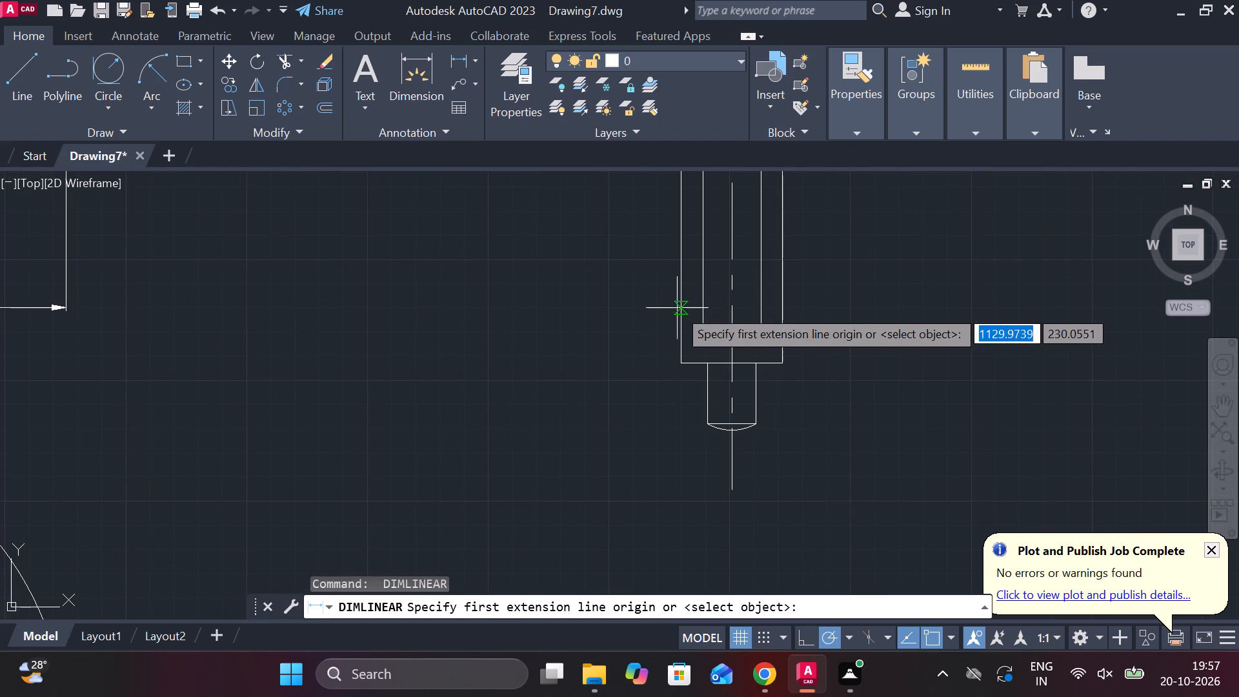
pyautogui.click(677, 308)
pyautogui.click(778, 307)
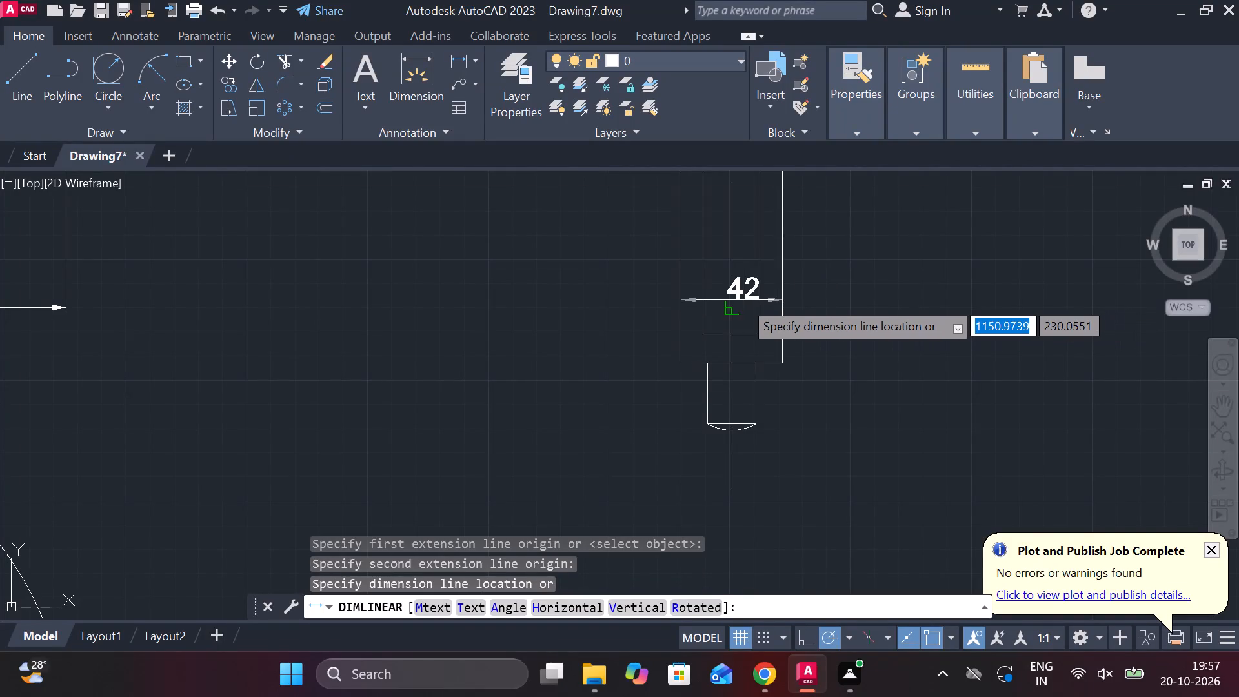
pyautogui.scroll(2, 738, 295)
pyautogui.click(728, 295)
# Add a vertical linear dimension of the inner rectangle's full height, placed to the right of the outer rectangle.
pyautogui.scroll(-3, 814, 300)
pyautogui.moveTo(866, 306); pyautogui.dragTo(807, 381, button='middle')
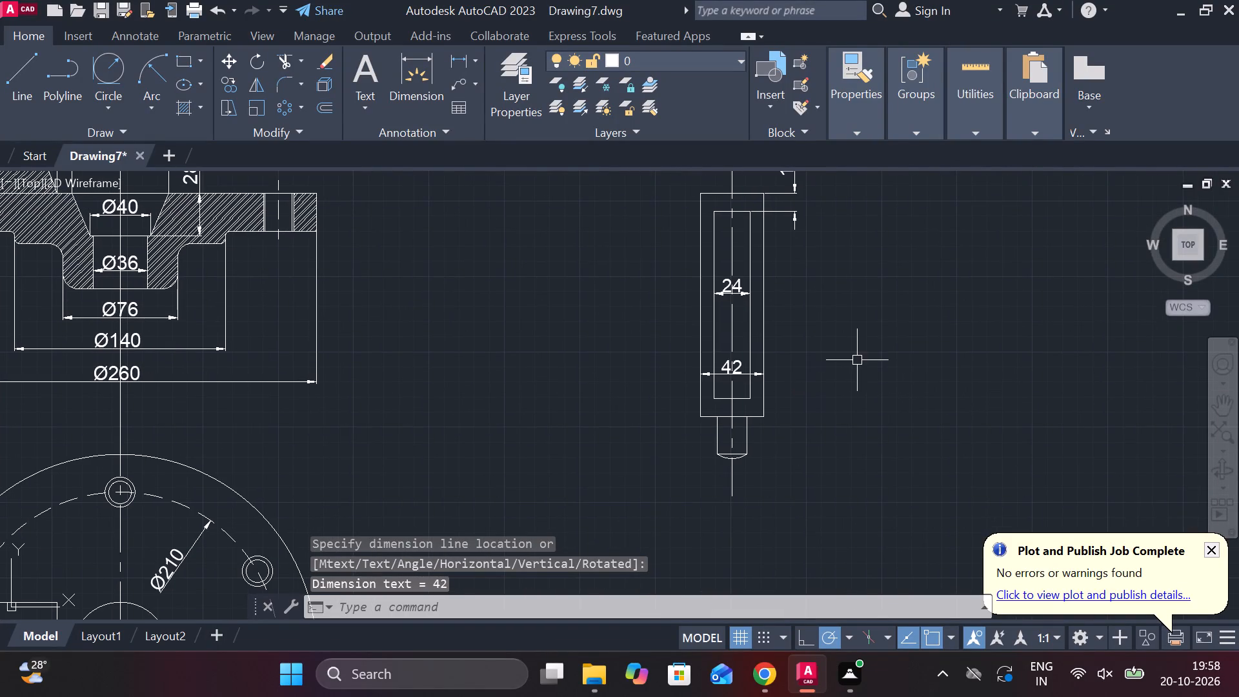
pyautogui.press('space')
pyautogui.scroll(2, 792, 217)
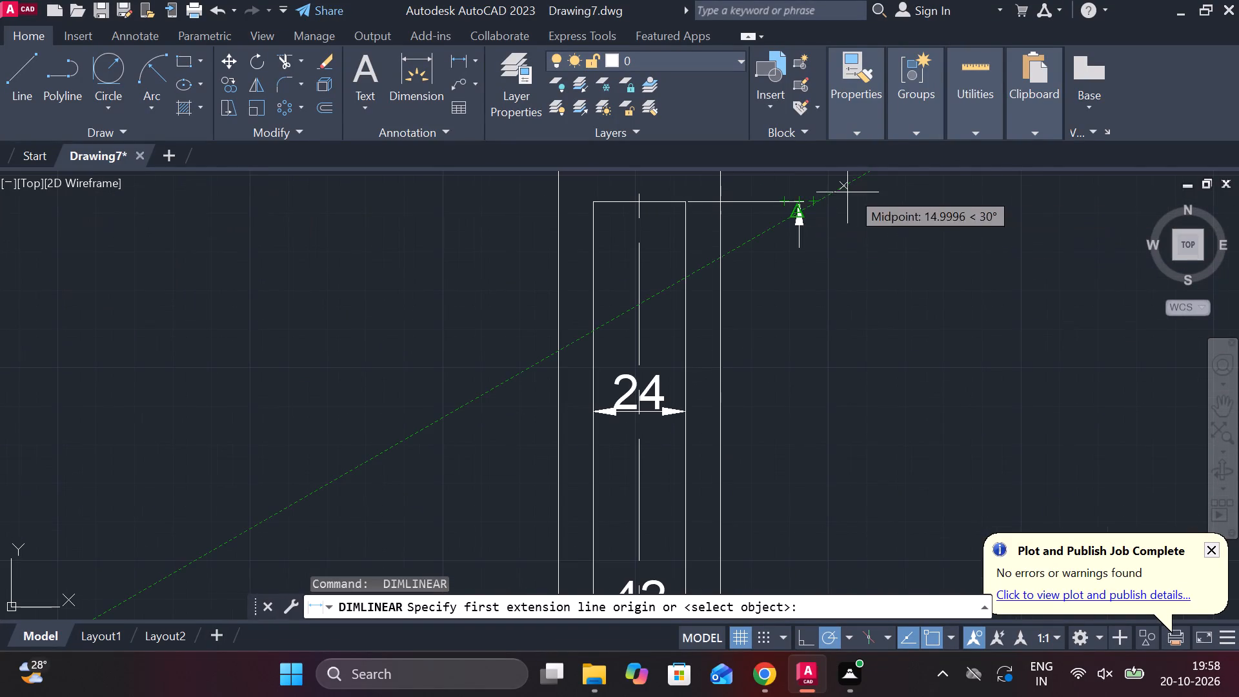
pyautogui.scroll(2, 803, 203)
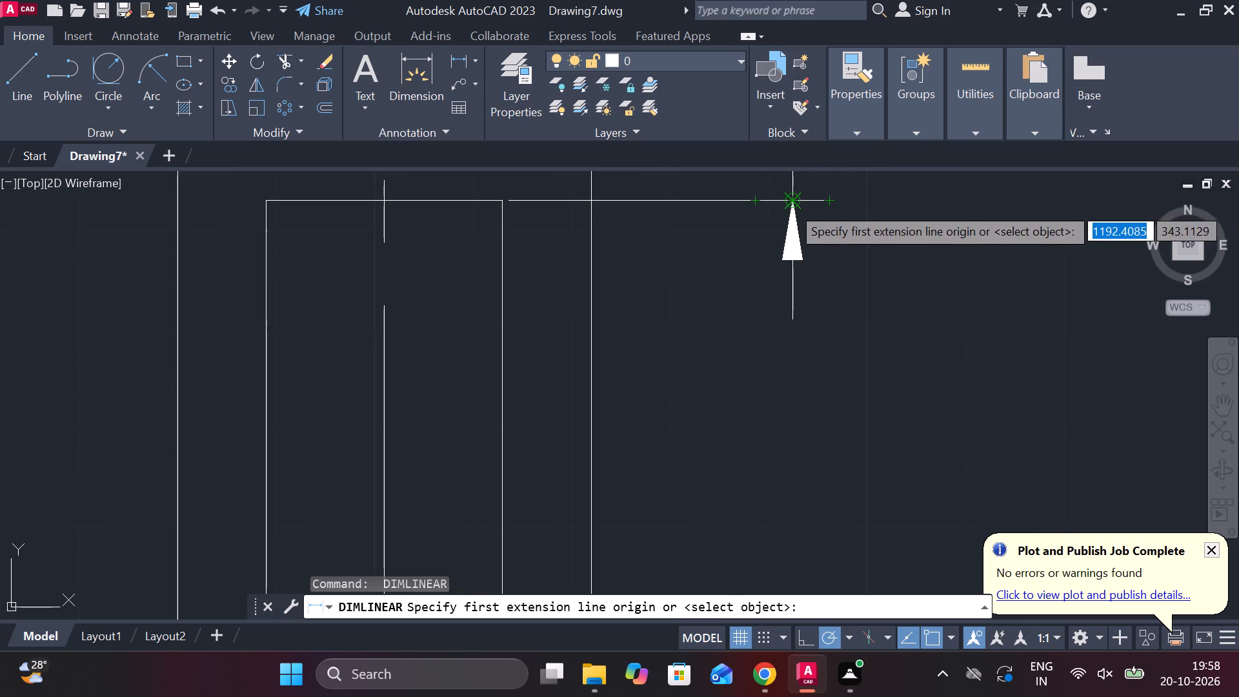
pyautogui.click(791, 205)
pyautogui.scroll(-2, 817, 413)
pyautogui.moveTo(812, 477); pyautogui.dragTo(857, 205, button='middle')
pyautogui.scroll(-2, 880, 281)
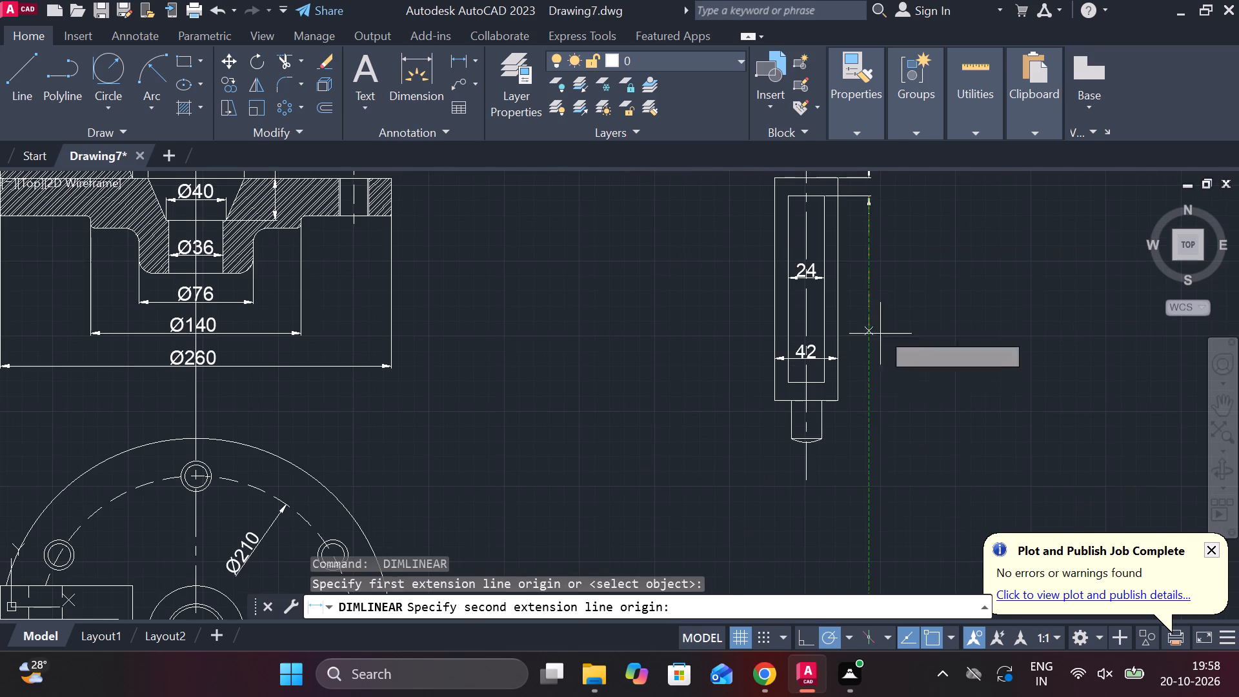
pyautogui.middleClick(880, 361)
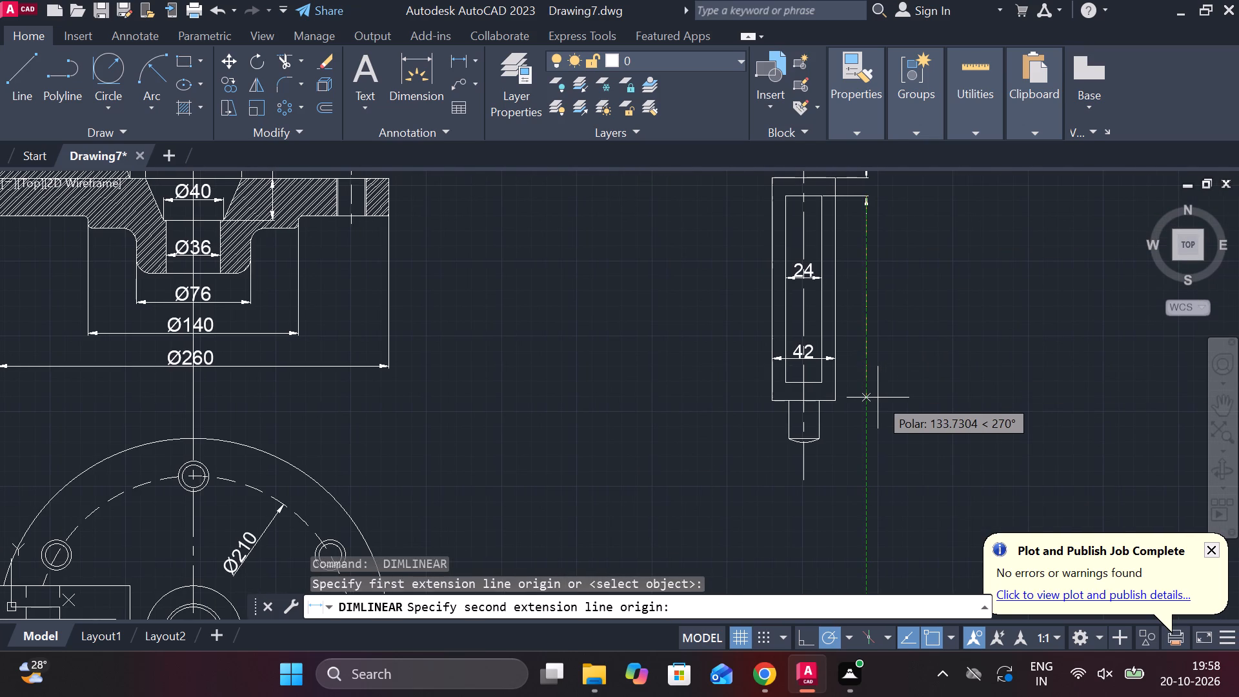
pyautogui.scroll(2, 878, 402)
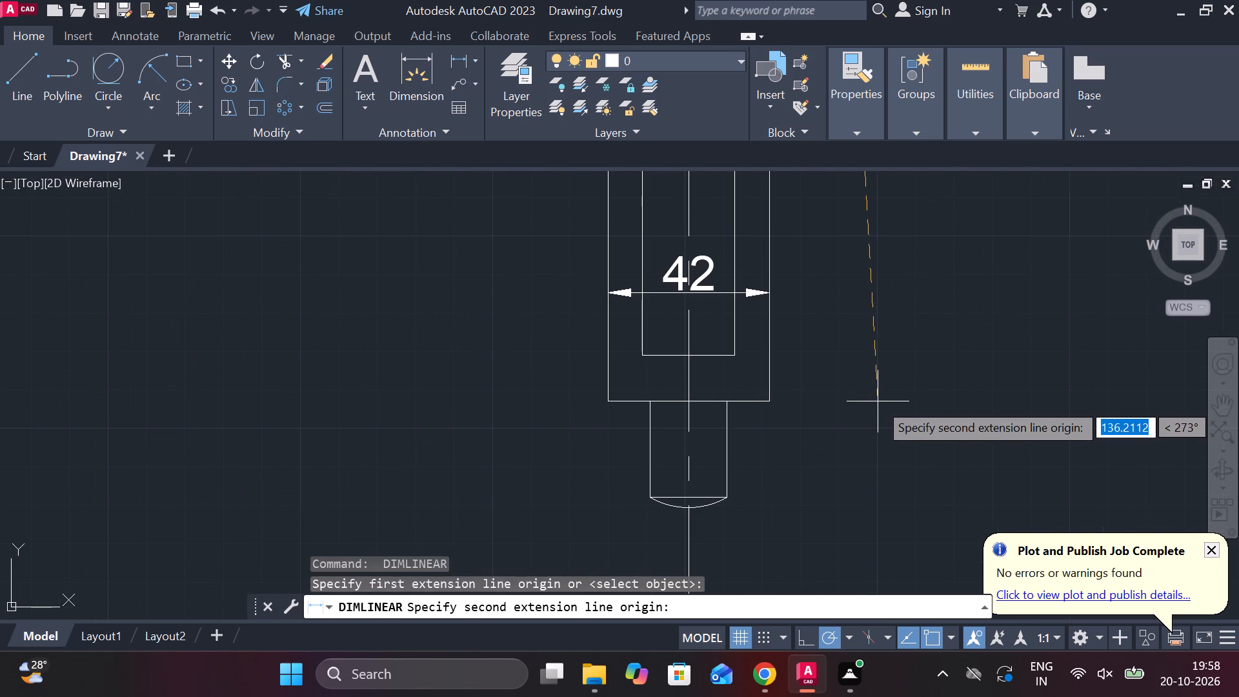
pyautogui.click(732, 354)
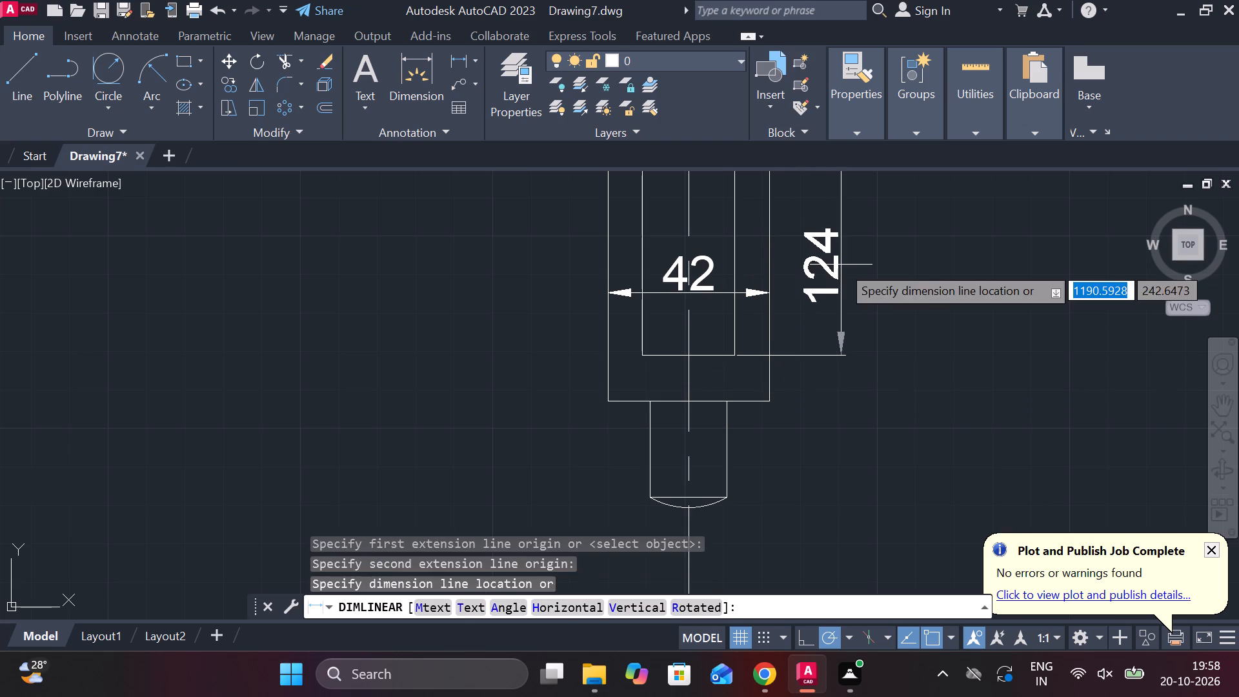
pyautogui.moveTo(845, 266); pyautogui.dragTo(782, 481, button='middle')
pyautogui.scroll(-1, 794, 409)
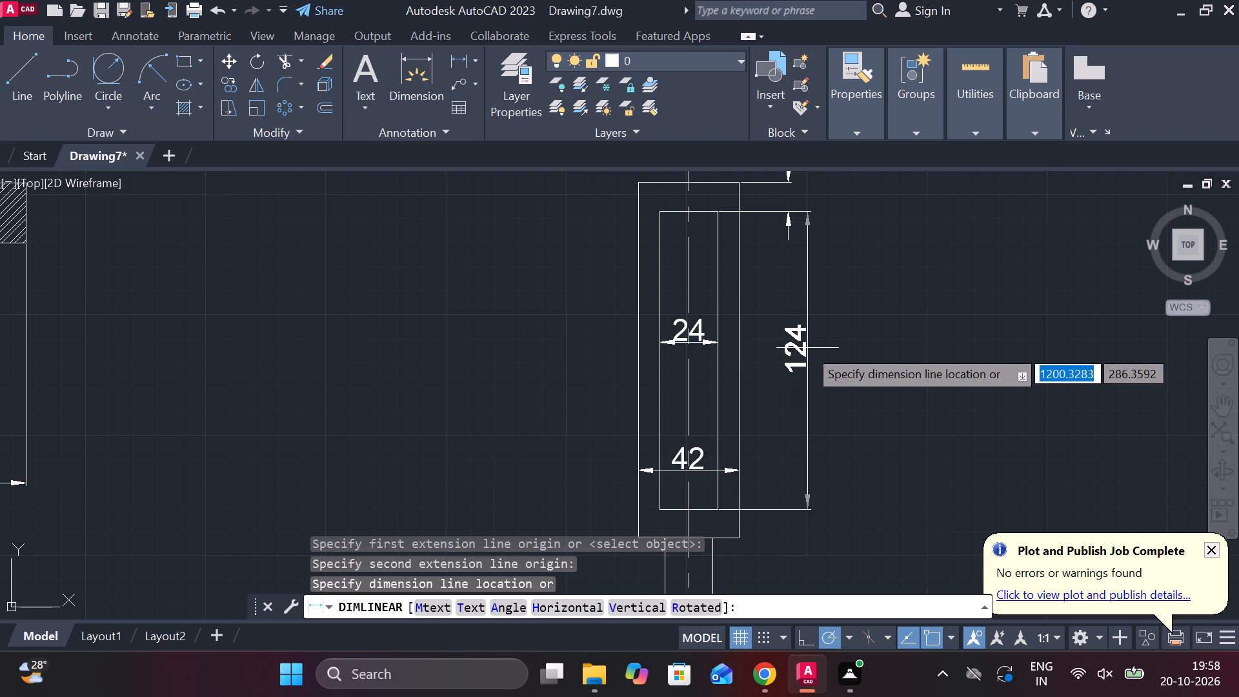
pyautogui.click(807, 348)
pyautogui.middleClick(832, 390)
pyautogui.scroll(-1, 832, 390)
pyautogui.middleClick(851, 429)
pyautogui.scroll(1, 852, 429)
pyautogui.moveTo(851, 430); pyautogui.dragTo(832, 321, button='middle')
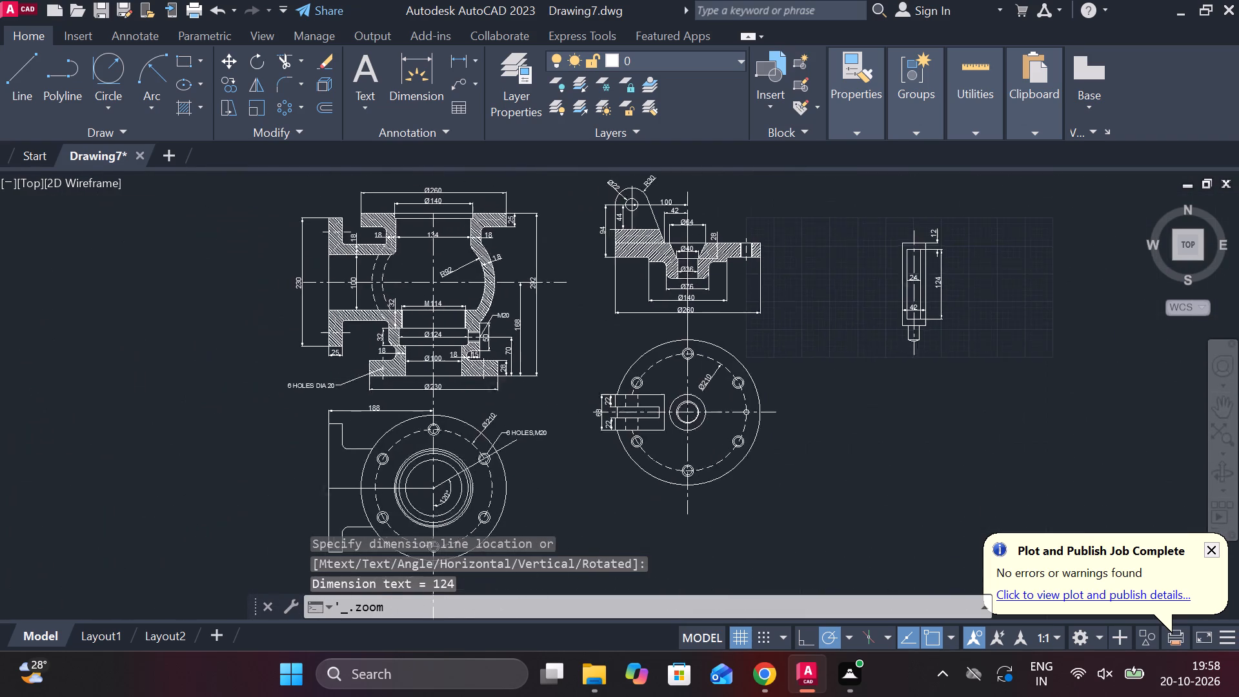
# Add a vertical linear dimension between the bottom edges of the inner and outer rectangles, placed outside the outer rectangle's right edge.
pyautogui.scroll(3, 956, 319)
pyautogui.moveTo(940, 318); pyautogui.dragTo(709, 364, button='middle')
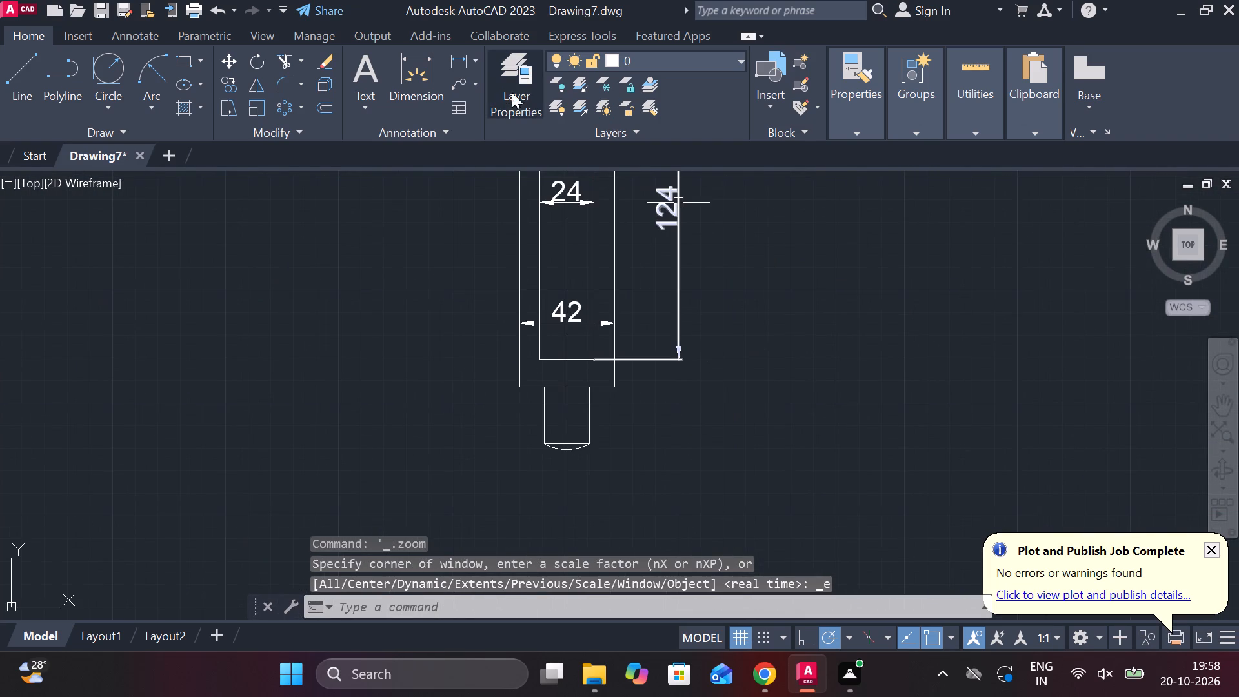
pyautogui.click(441, 55)
pyautogui.click(458, 56)
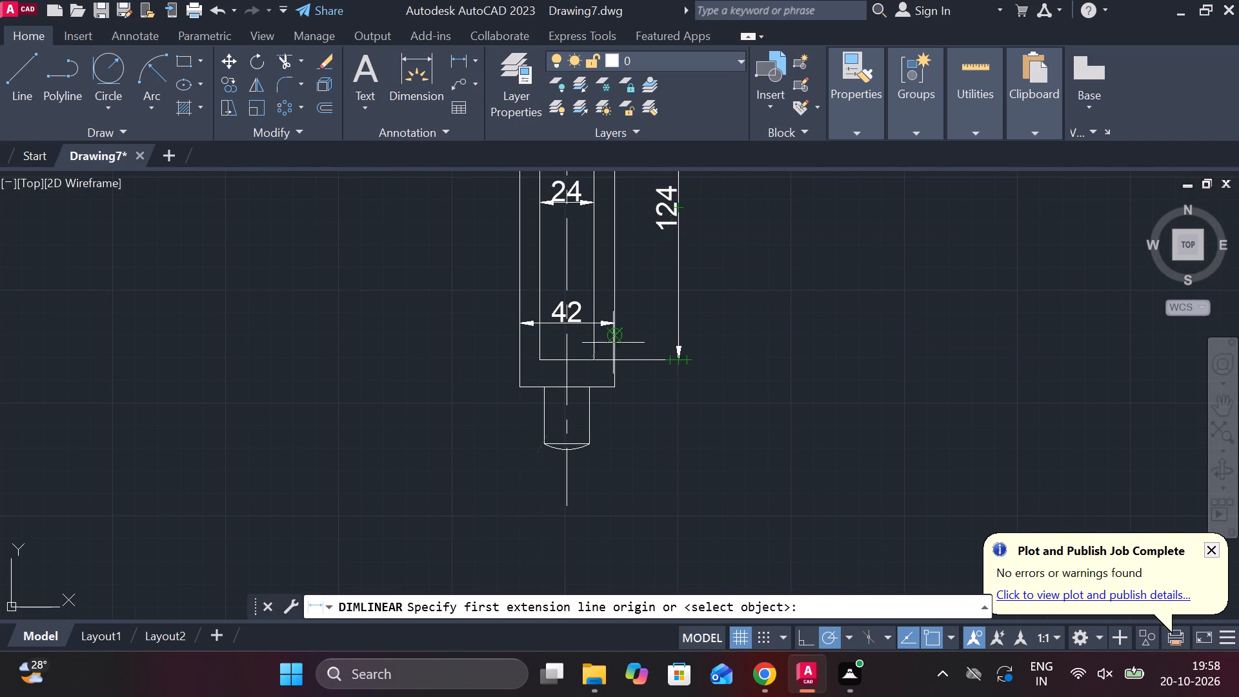
pyautogui.scroll(2, 670, 444)
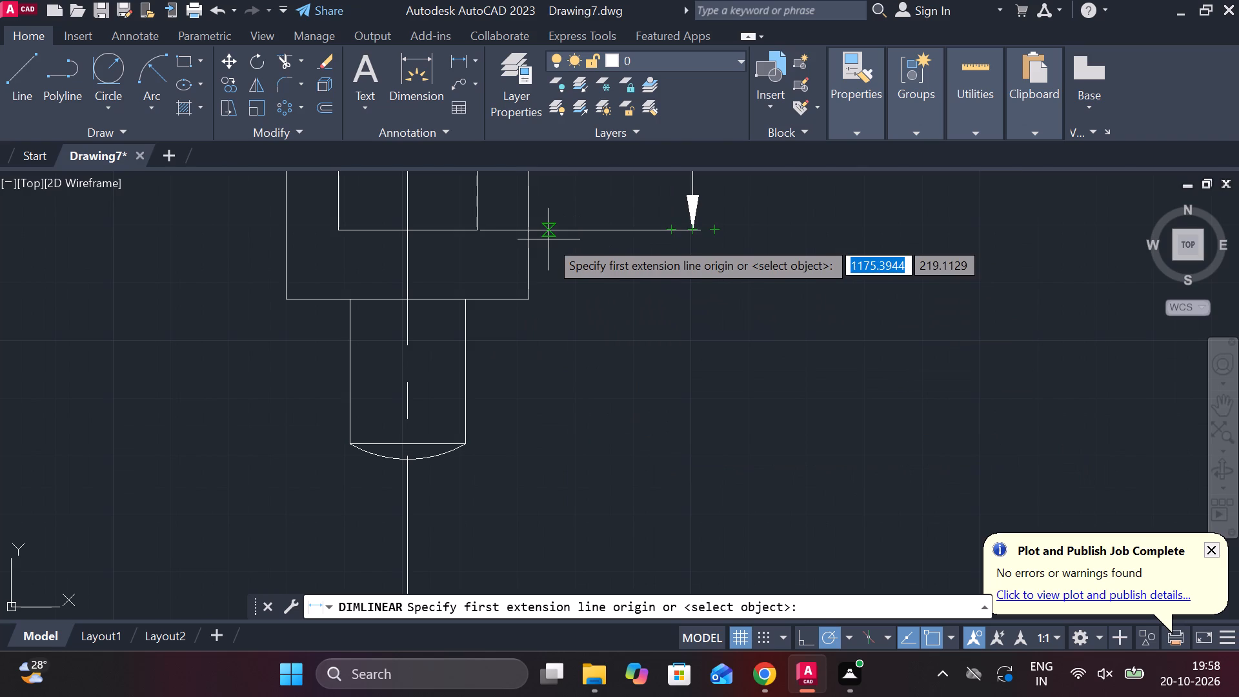
pyautogui.click(484, 227)
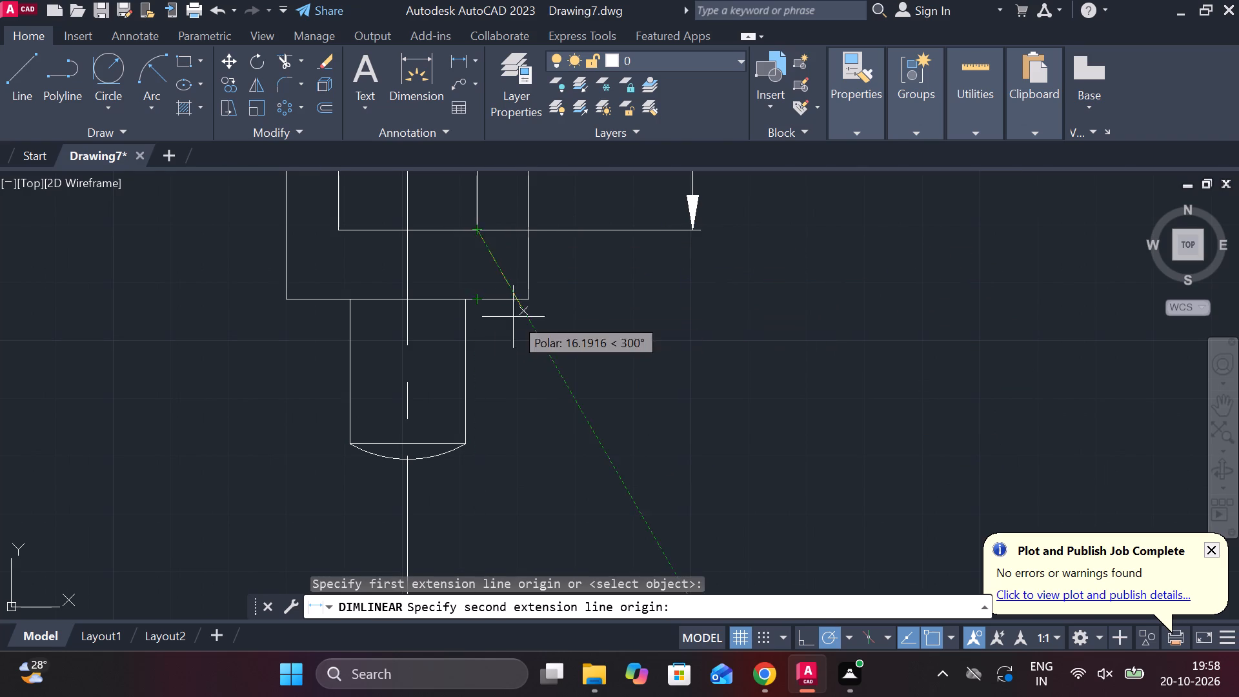
pyautogui.click(479, 301)
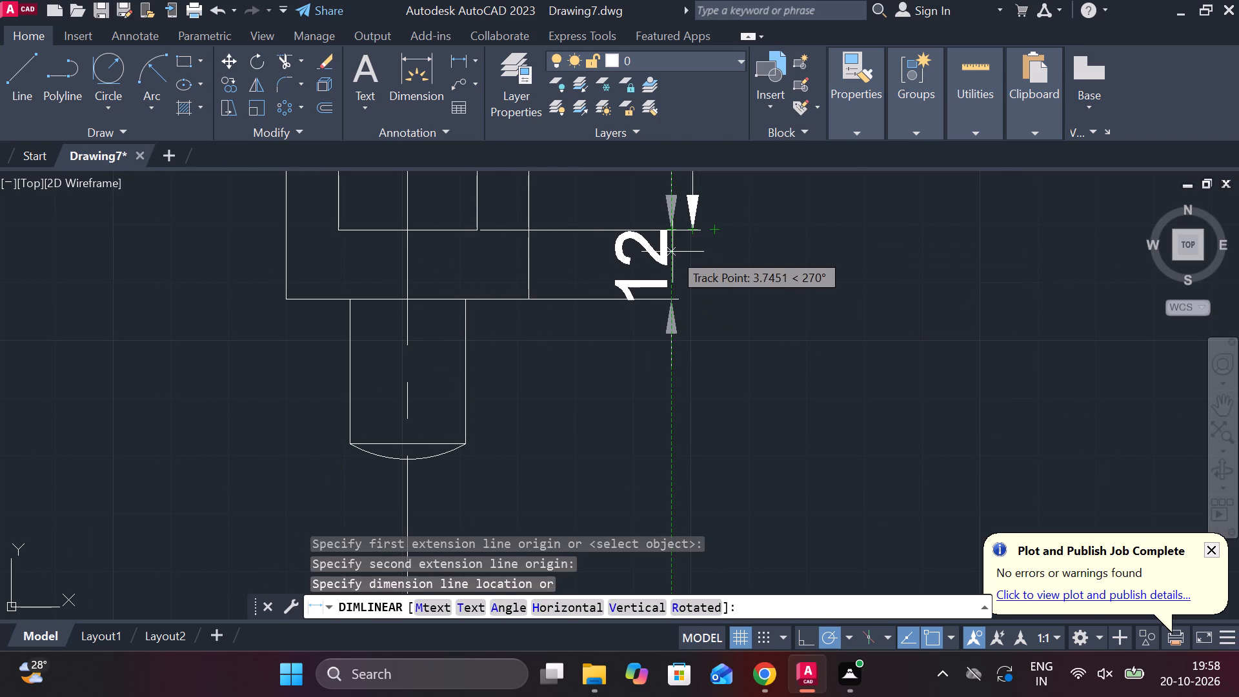
pyautogui.click(663, 256)
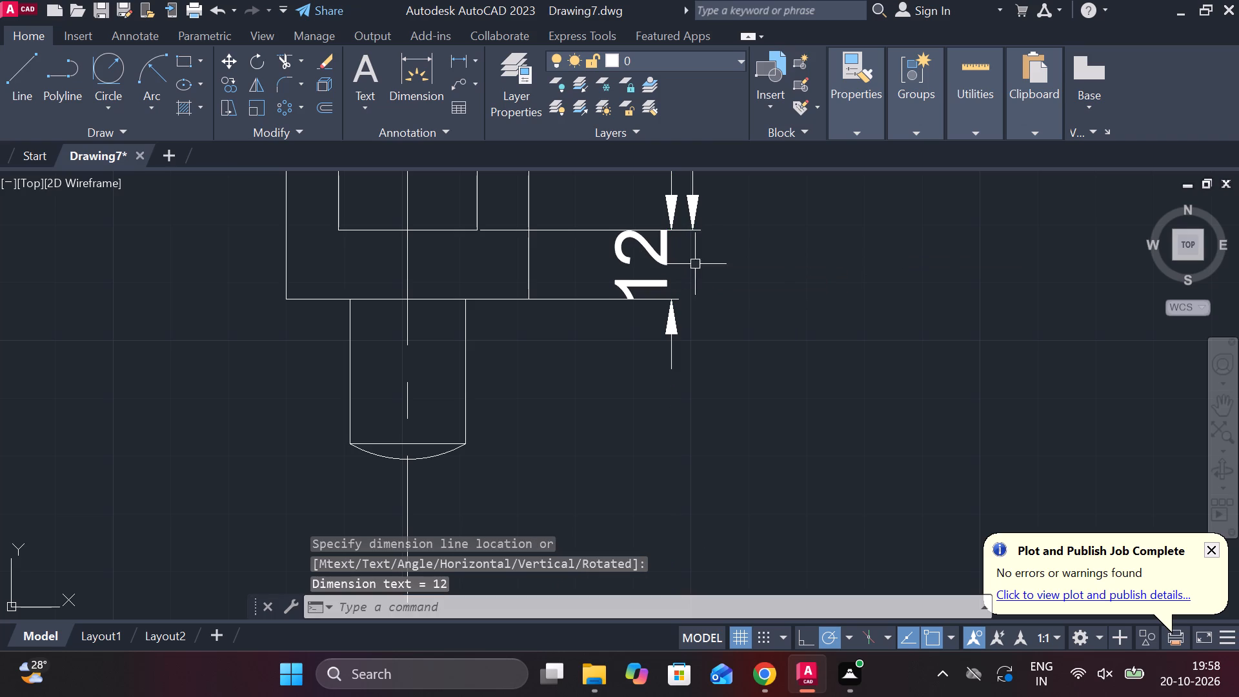
# Offset both vertical sides of the lower stem inward by 1 to form the thread lines.
pyautogui.moveTo(631, 378); pyautogui.dragTo(718, 310, button='middle')
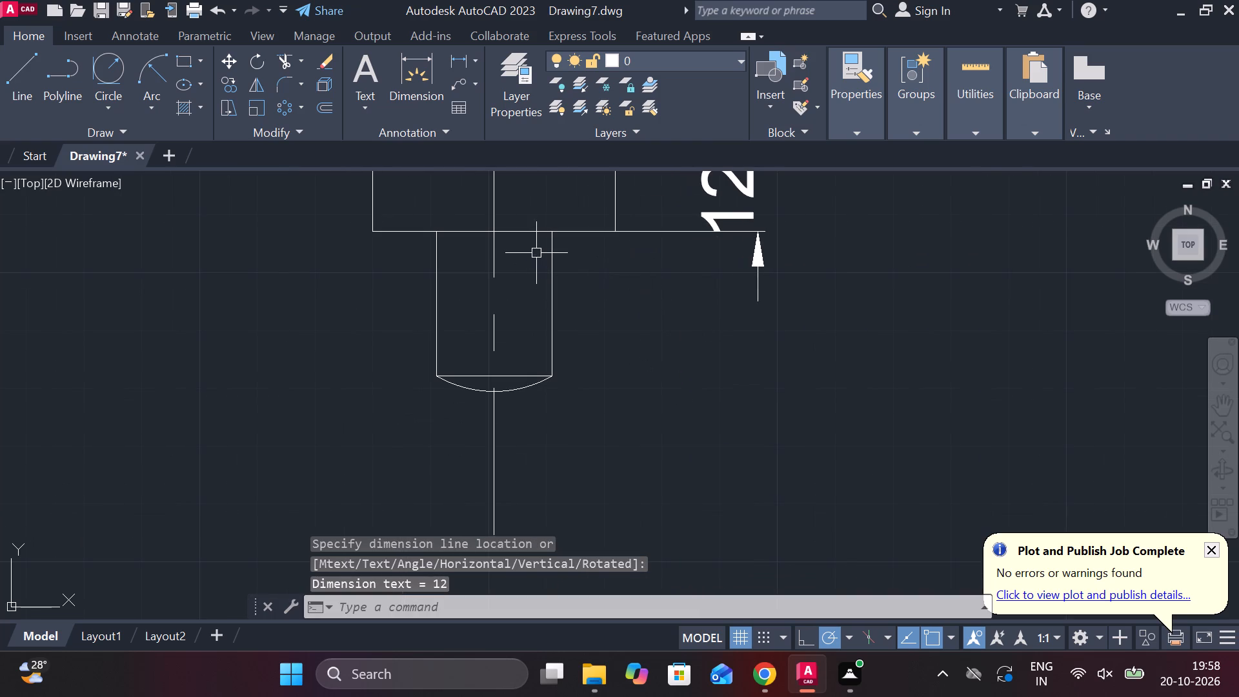
pyautogui.press('Escape')
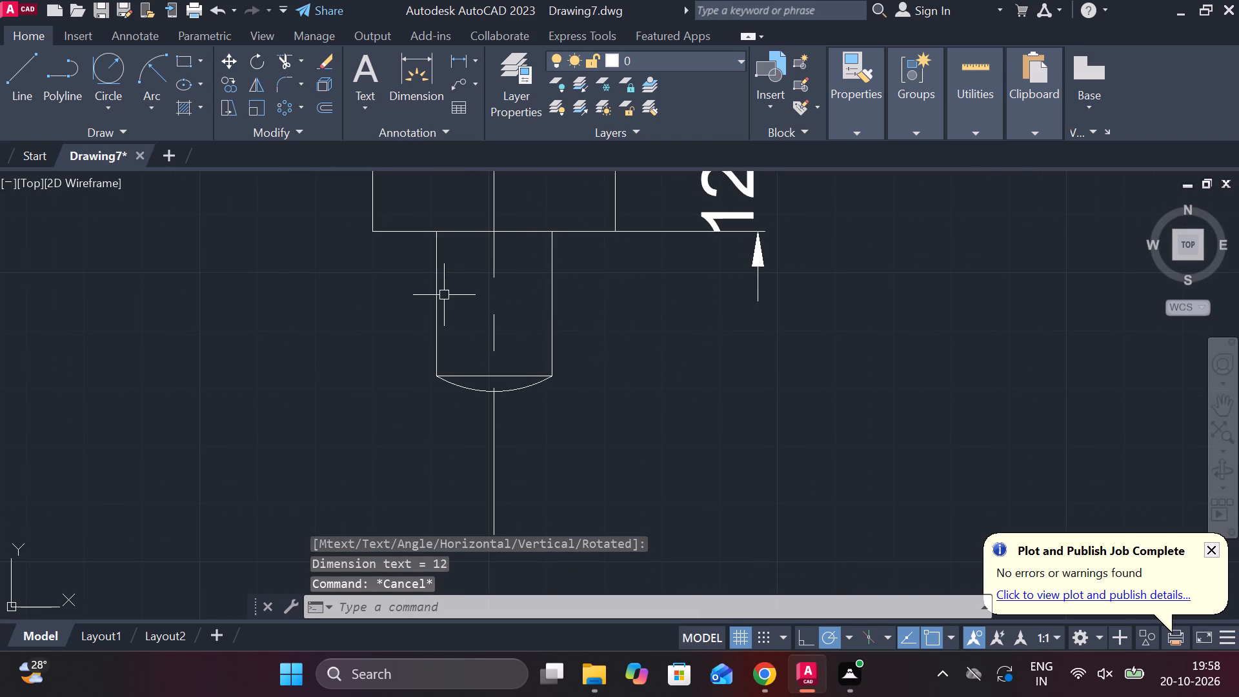
pyautogui.click(434, 282)
pyautogui.press('o')
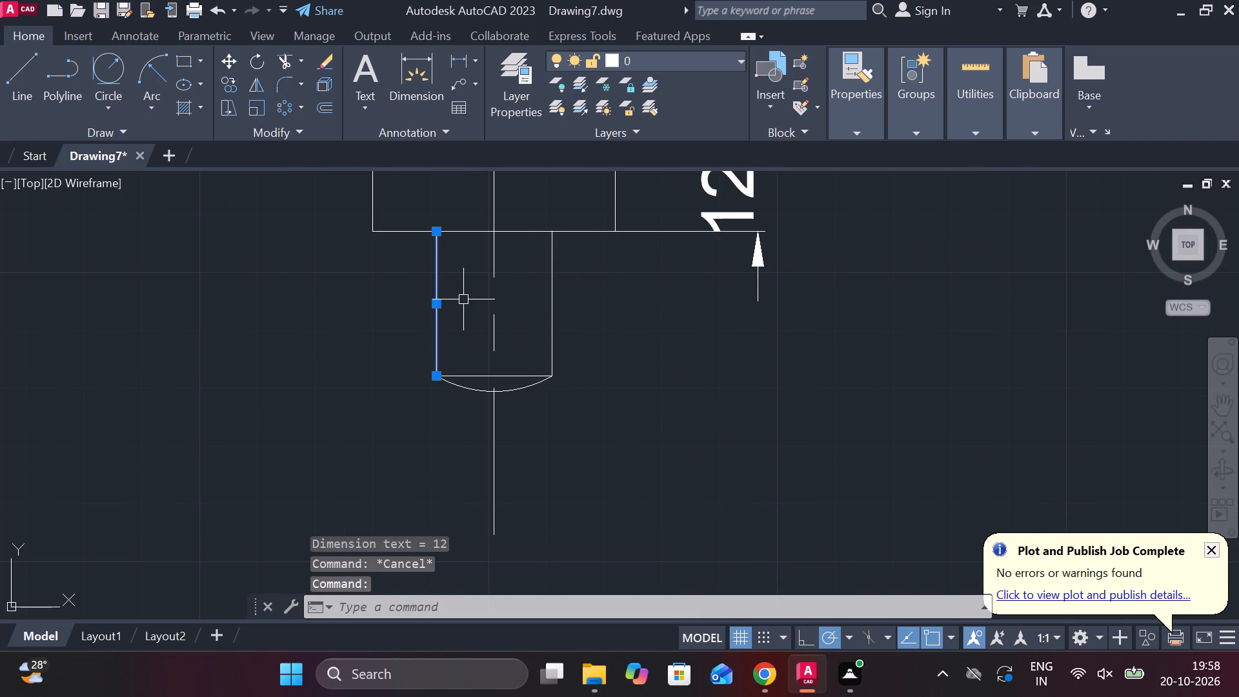
pyautogui.press('Return')
pyautogui.press('Return')
pyautogui.press('1')
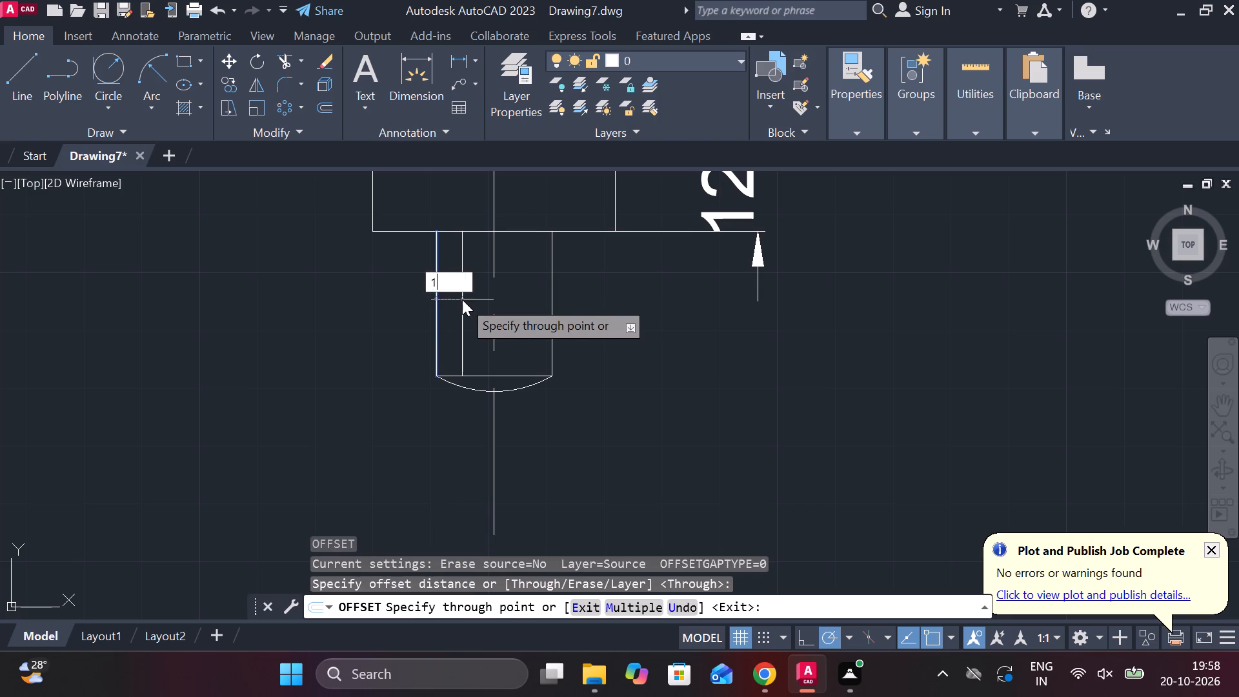
pyautogui.press('Return')
pyautogui.click(551, 303)
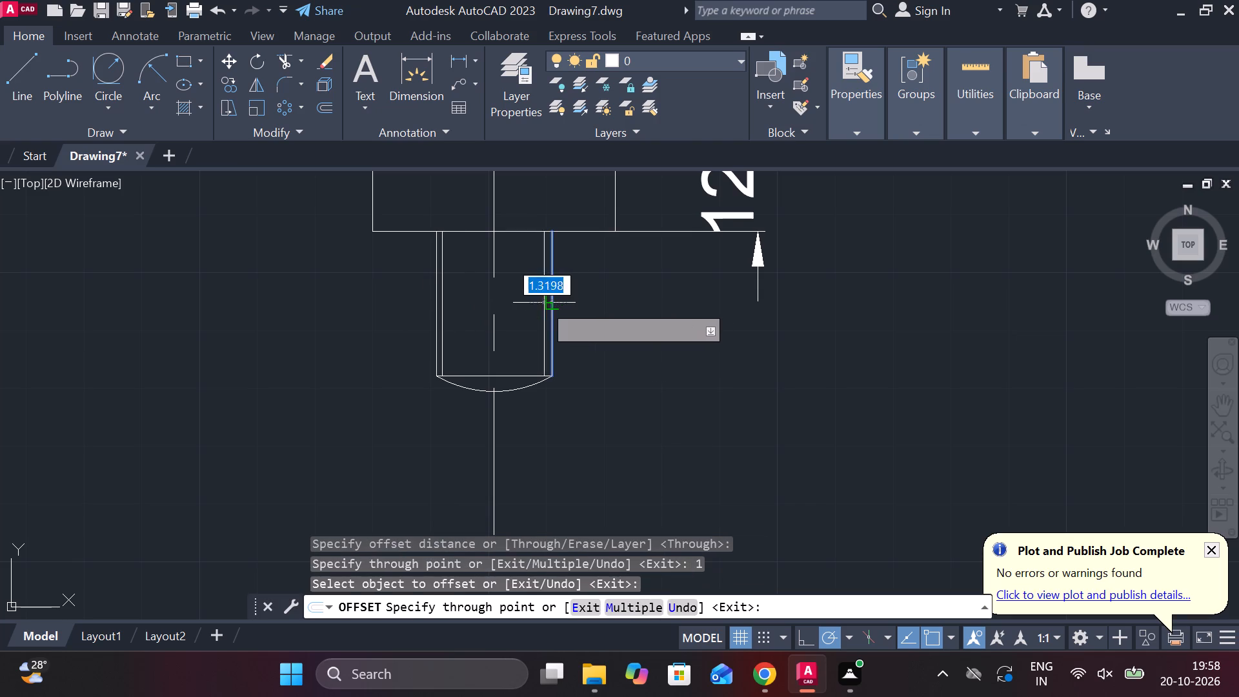
pyautogui.press('1')
pyautogui.press('Return')
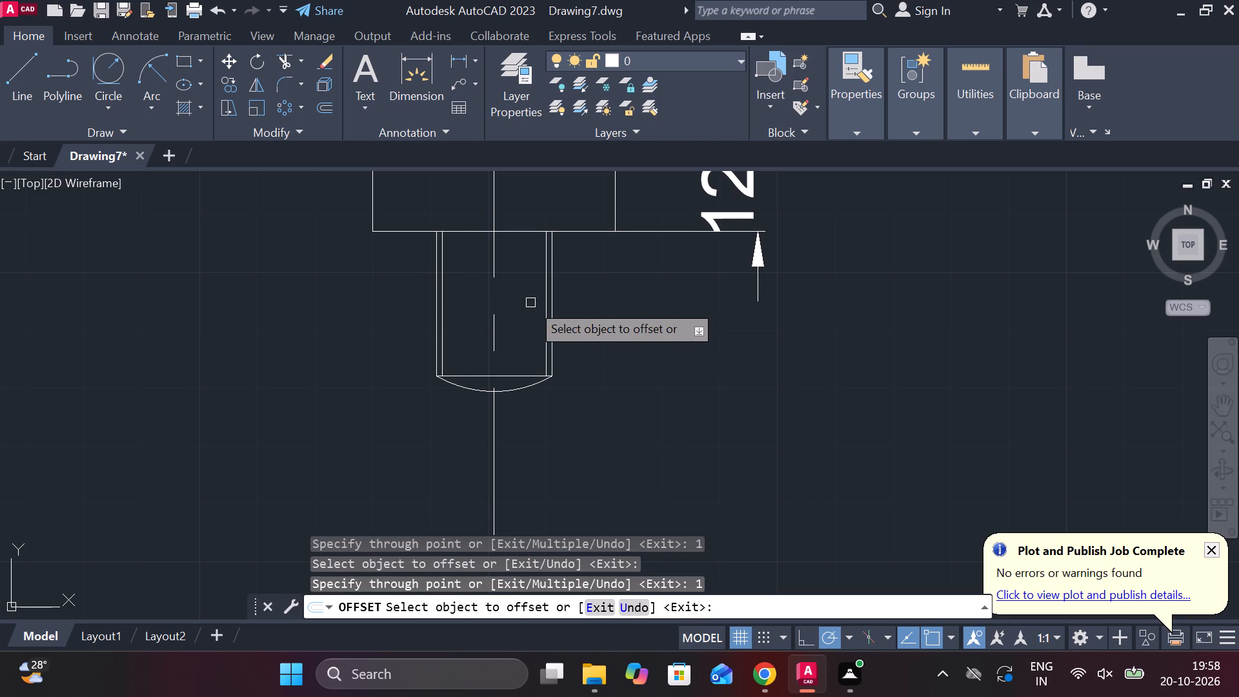
pyautogui.press('Escape')
# Add a horizontal linear dimension across the lower stem's full width, placed below its rounded end.
pyautogui.click(459, 61)
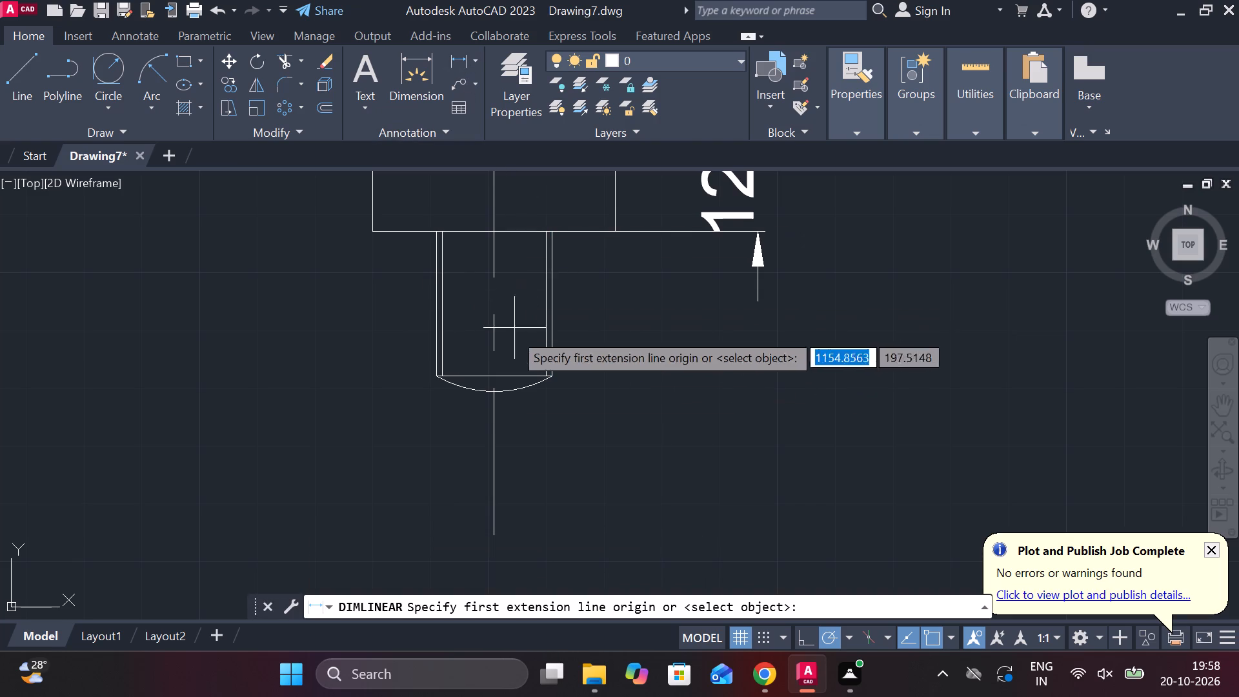
pyautogui.click(438, 374)
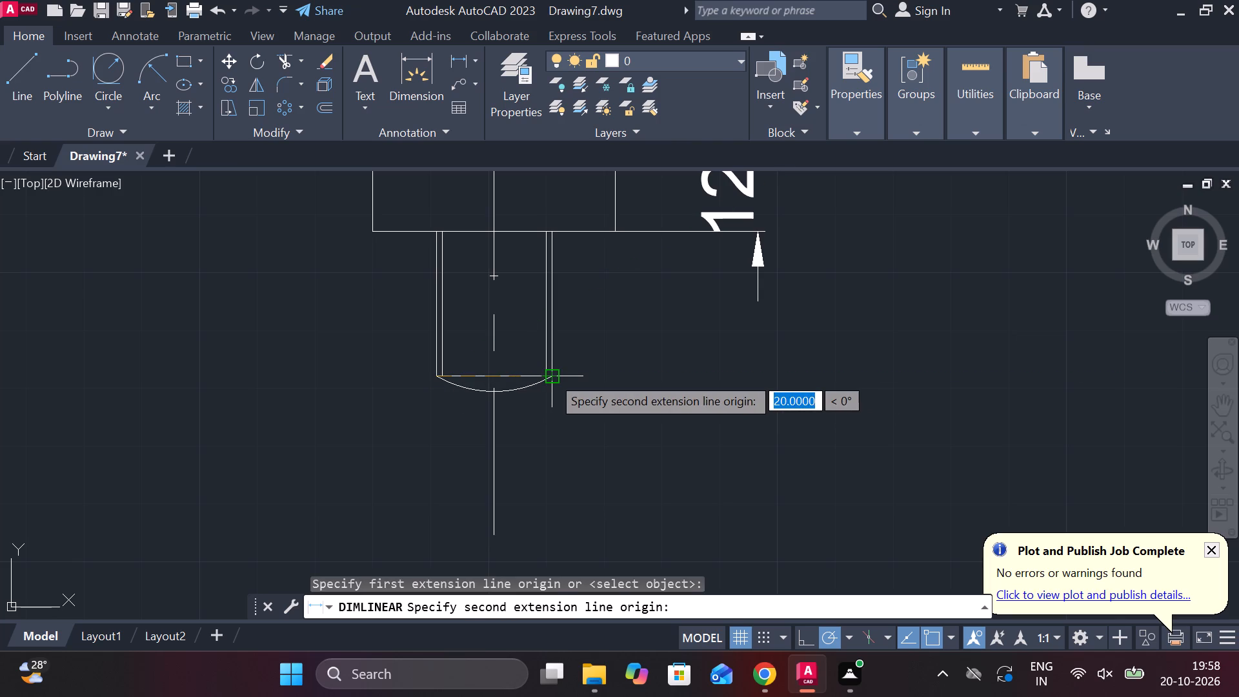
pyautogui.click(550, 375)
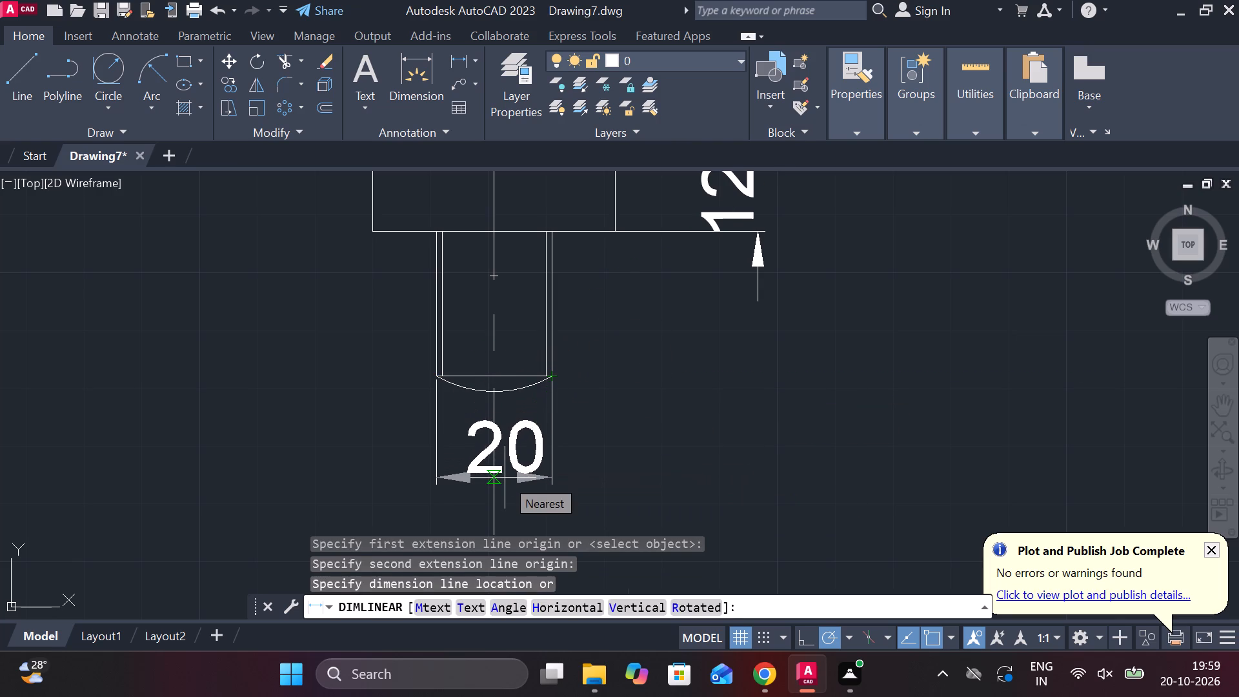
pyautogui.click(505, 478)
# Add the prefix M to the stem's width dimension text so that it reads M20.
pyautogui.doubleClick(464, 459)
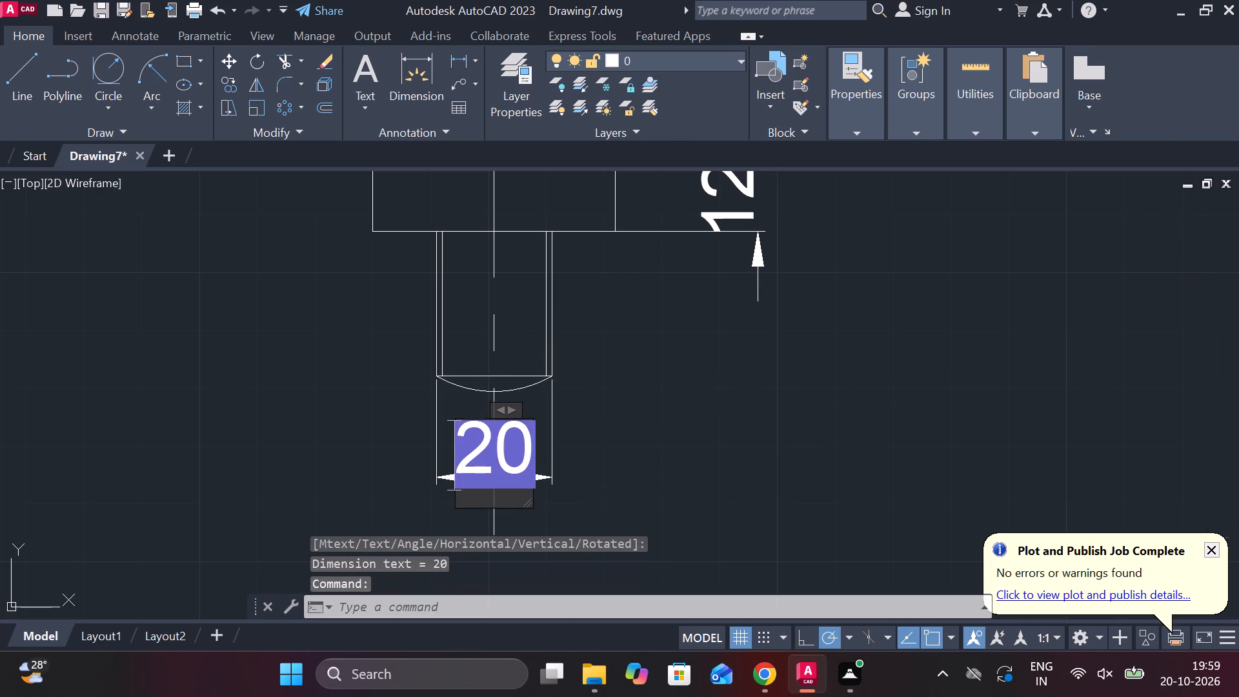
pyautogui.press('m')
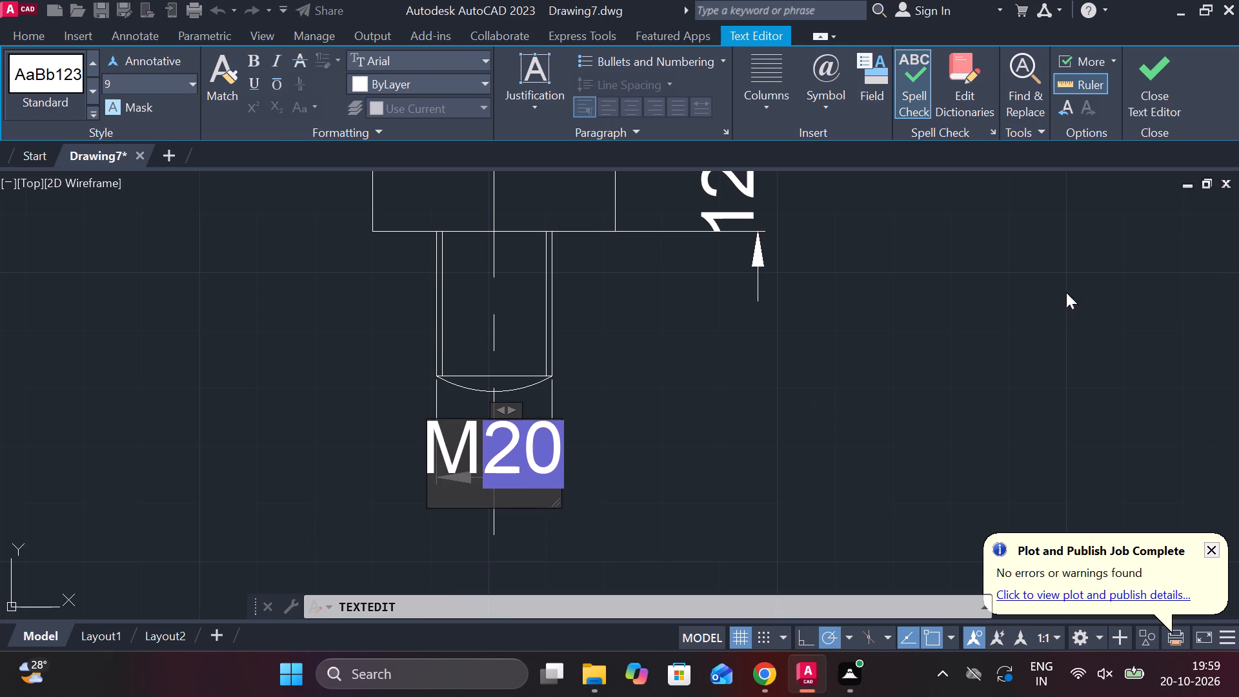
pyautogui.click(1142, 112)
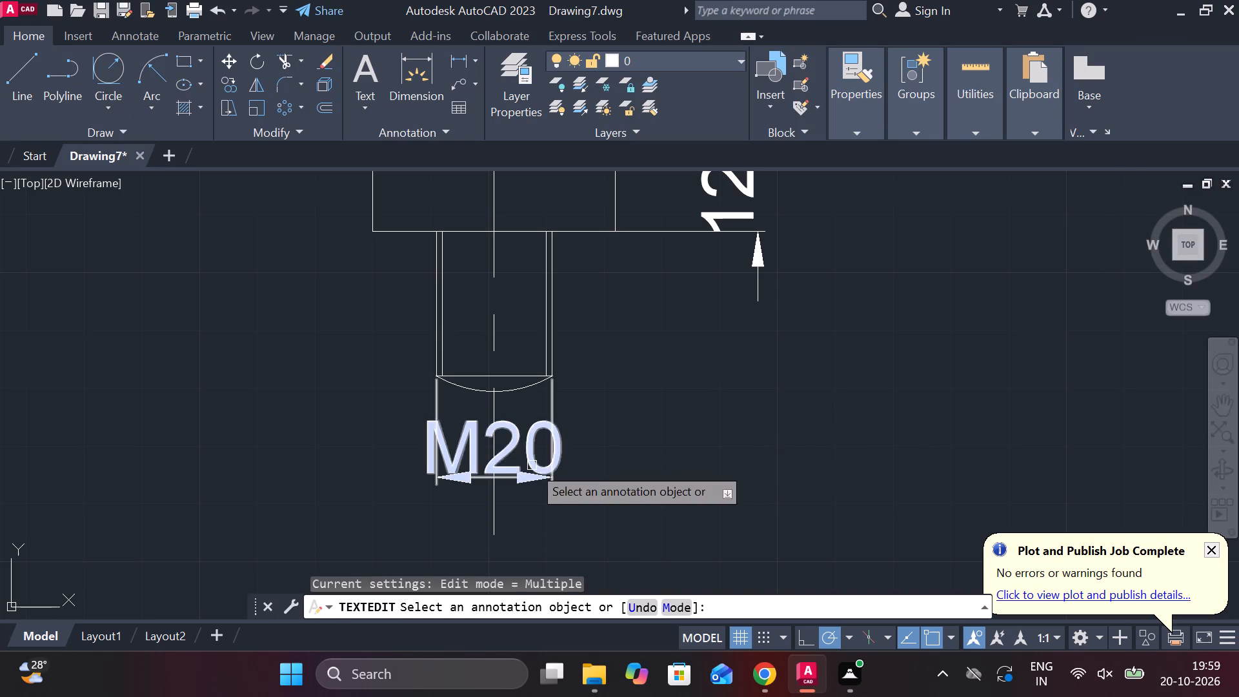
pyautogui.press('Escape')
# Move the M20 dimension text to the right, outside the stem's extension lines.
pyautogui.click(505, 464)
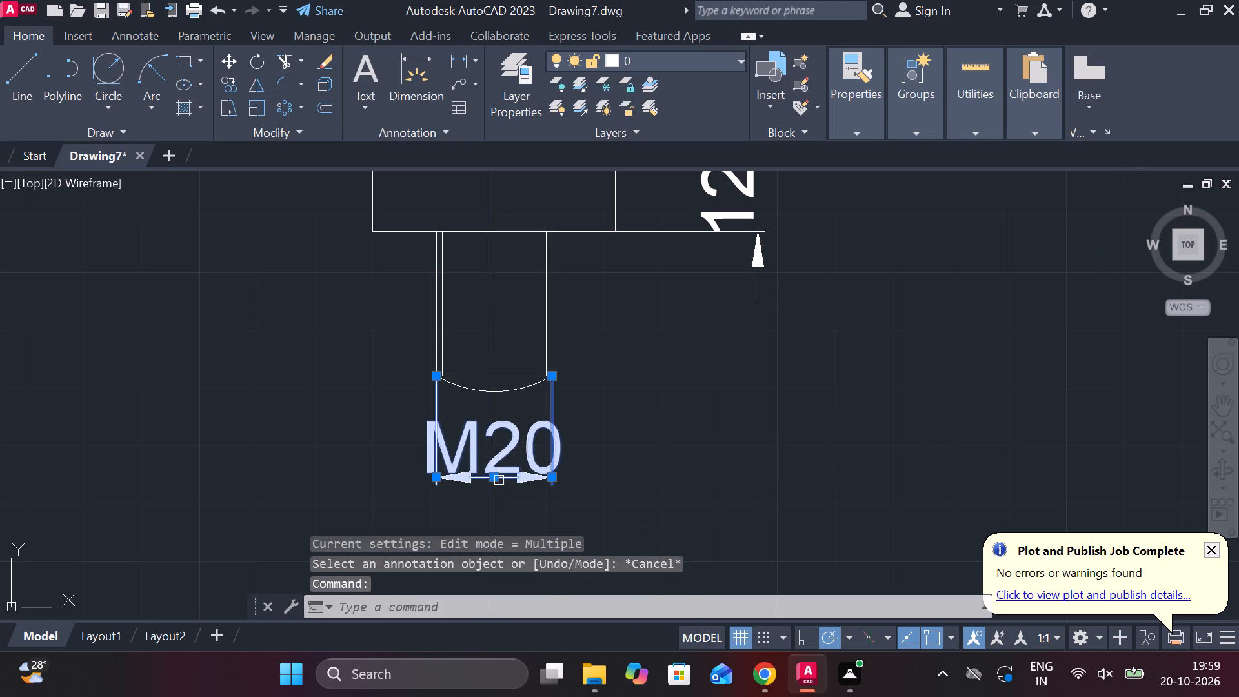
pyautogui.click(498, 480)
pyautogui.click(595, 477)
pyautogui.press('Escape')
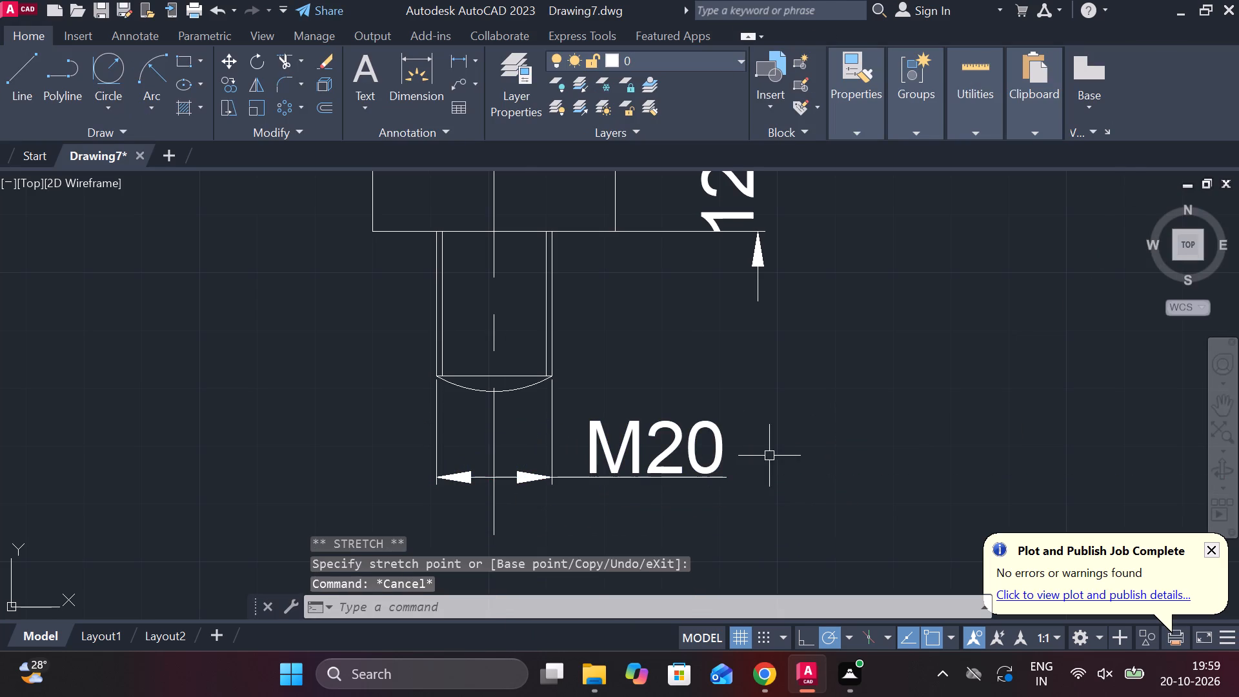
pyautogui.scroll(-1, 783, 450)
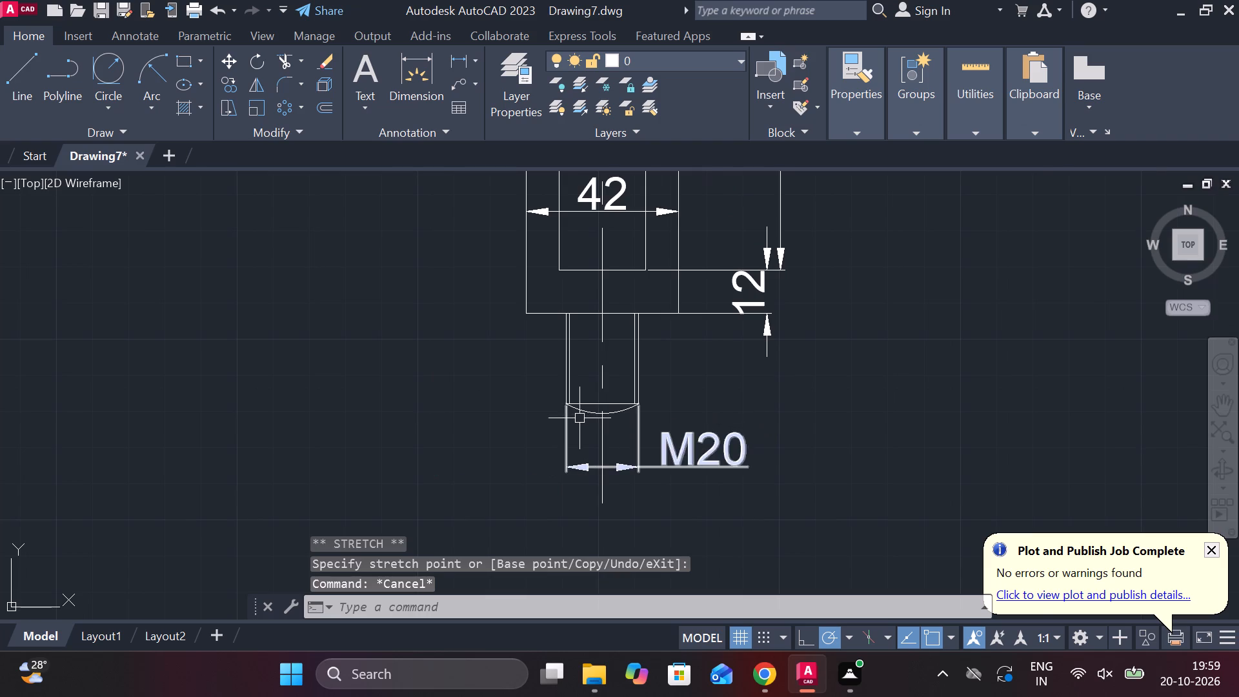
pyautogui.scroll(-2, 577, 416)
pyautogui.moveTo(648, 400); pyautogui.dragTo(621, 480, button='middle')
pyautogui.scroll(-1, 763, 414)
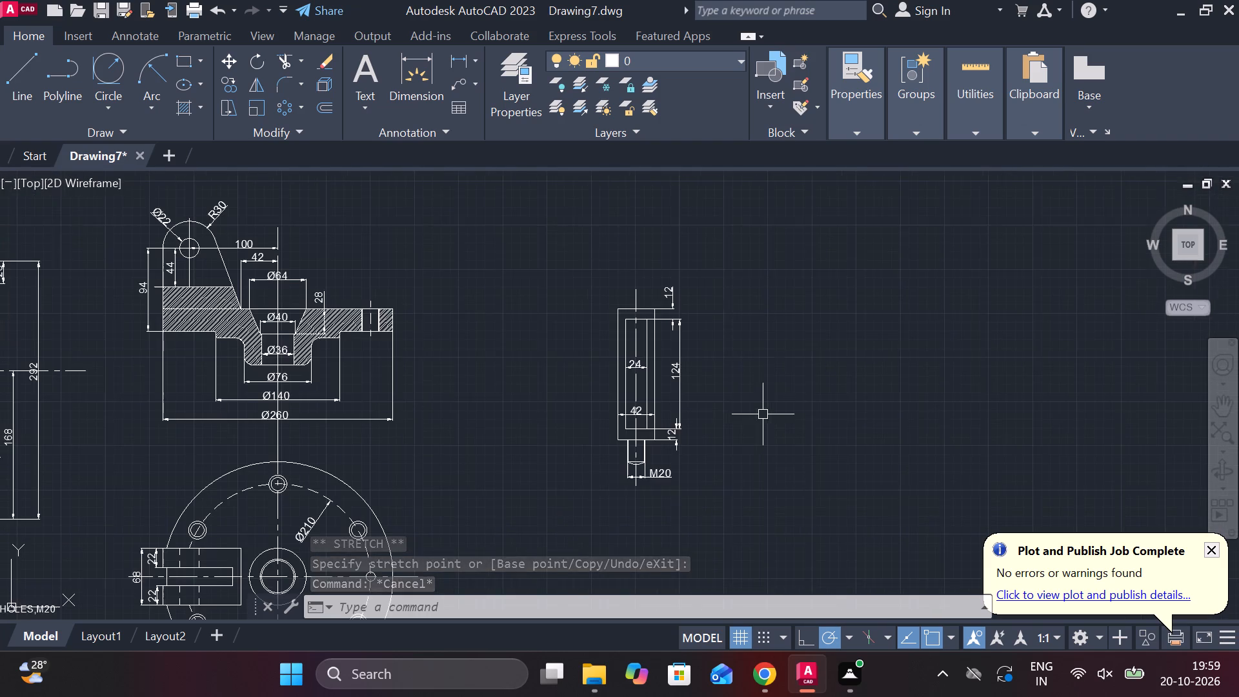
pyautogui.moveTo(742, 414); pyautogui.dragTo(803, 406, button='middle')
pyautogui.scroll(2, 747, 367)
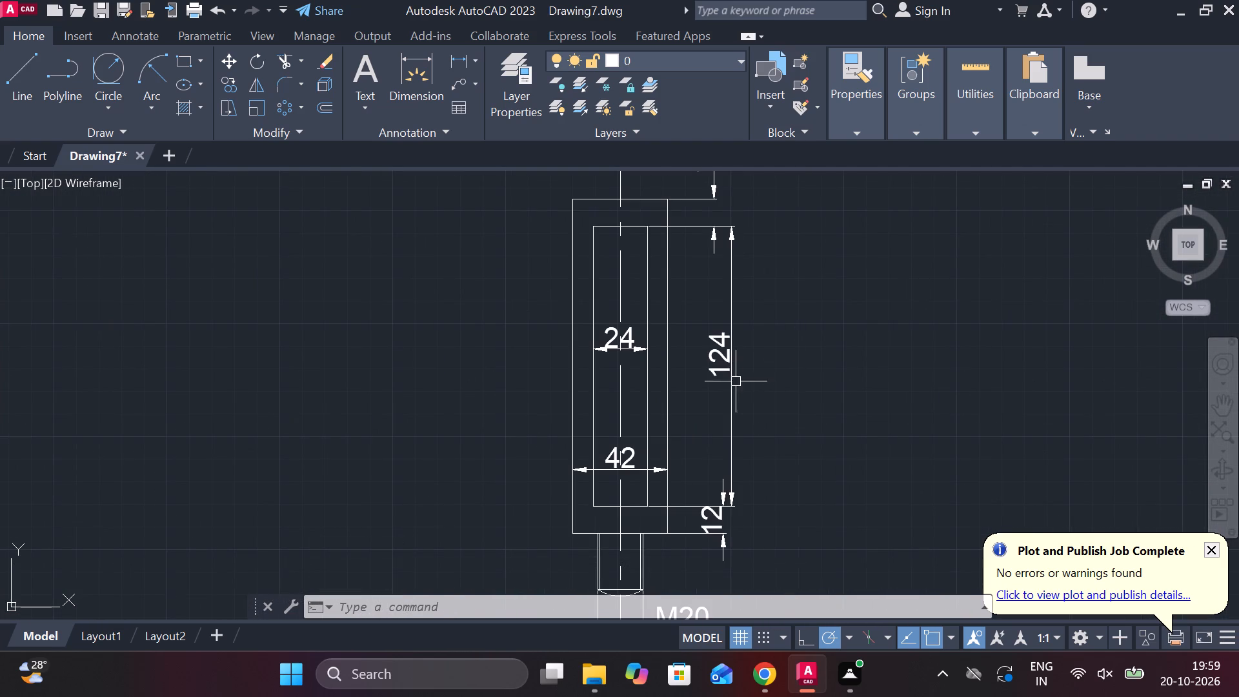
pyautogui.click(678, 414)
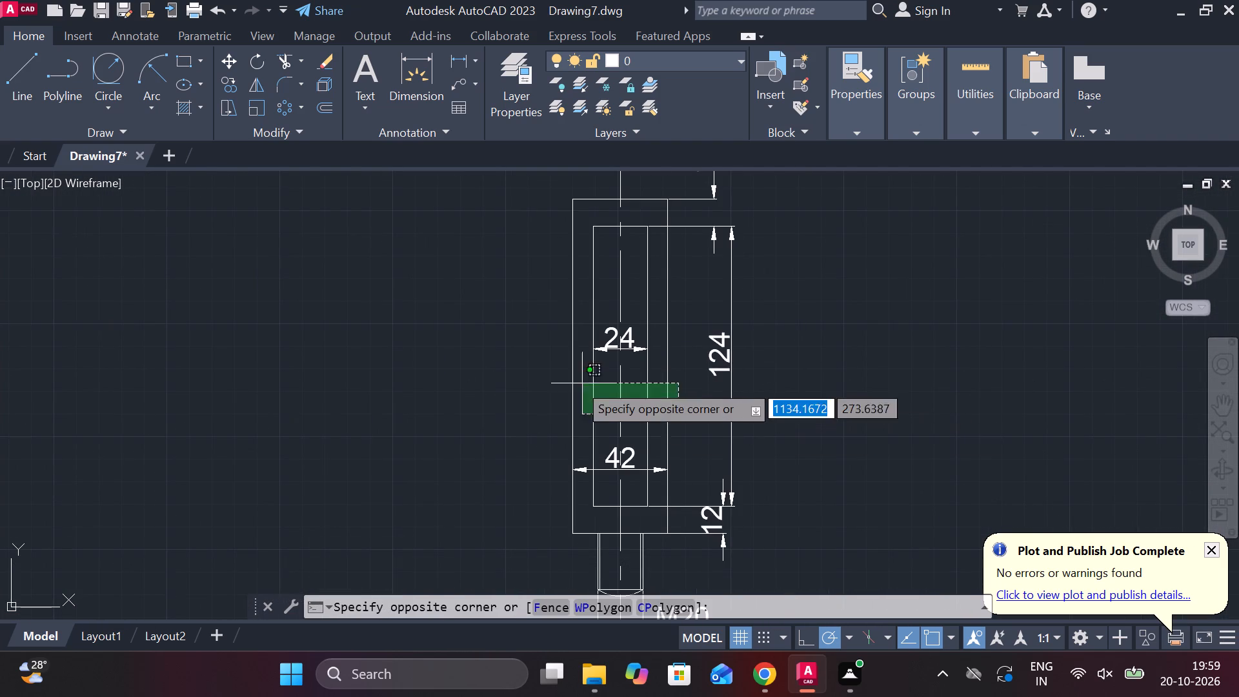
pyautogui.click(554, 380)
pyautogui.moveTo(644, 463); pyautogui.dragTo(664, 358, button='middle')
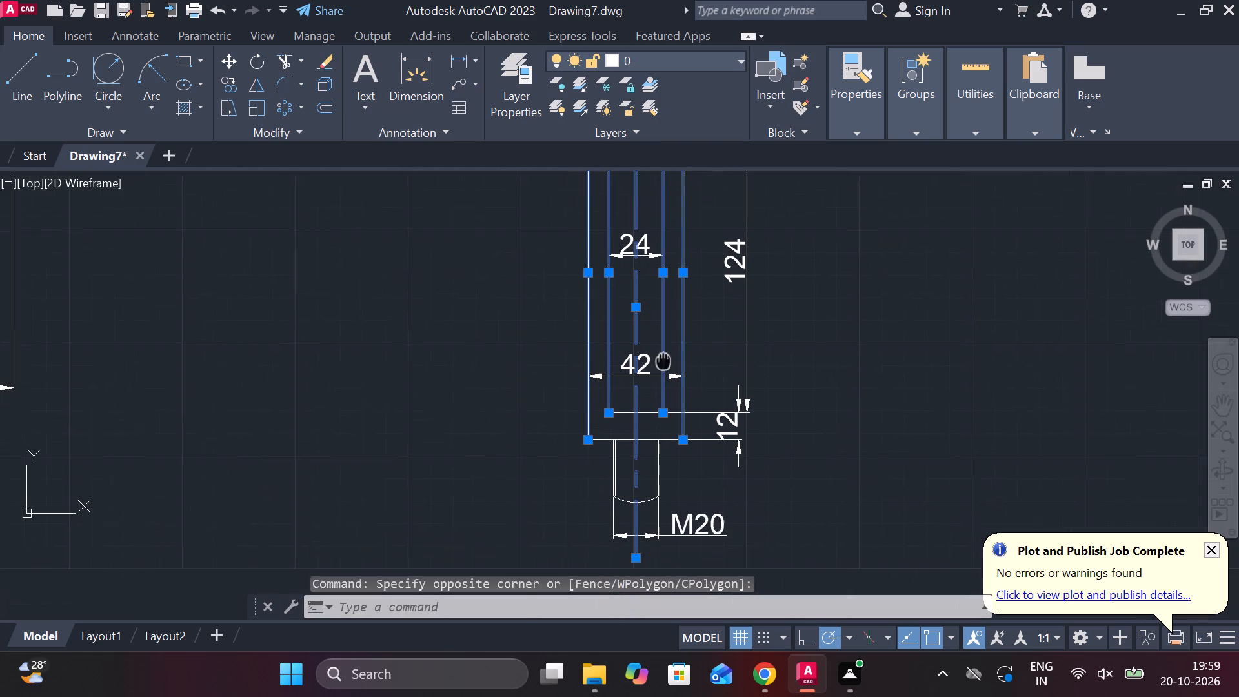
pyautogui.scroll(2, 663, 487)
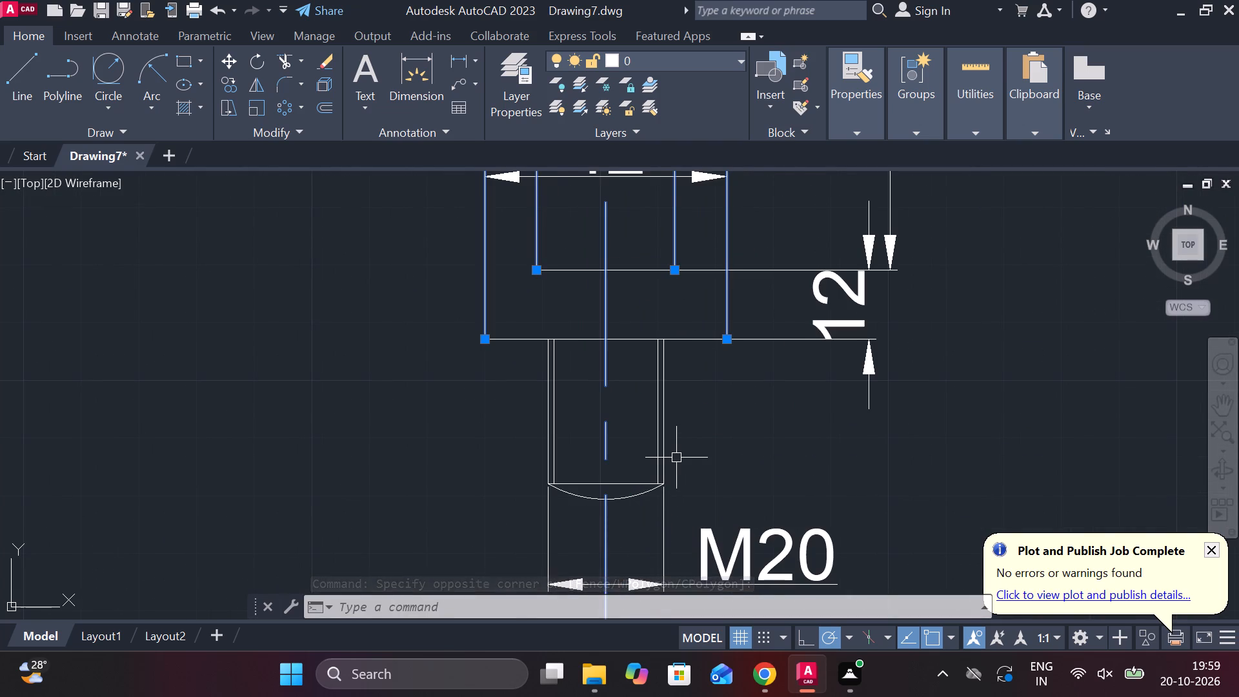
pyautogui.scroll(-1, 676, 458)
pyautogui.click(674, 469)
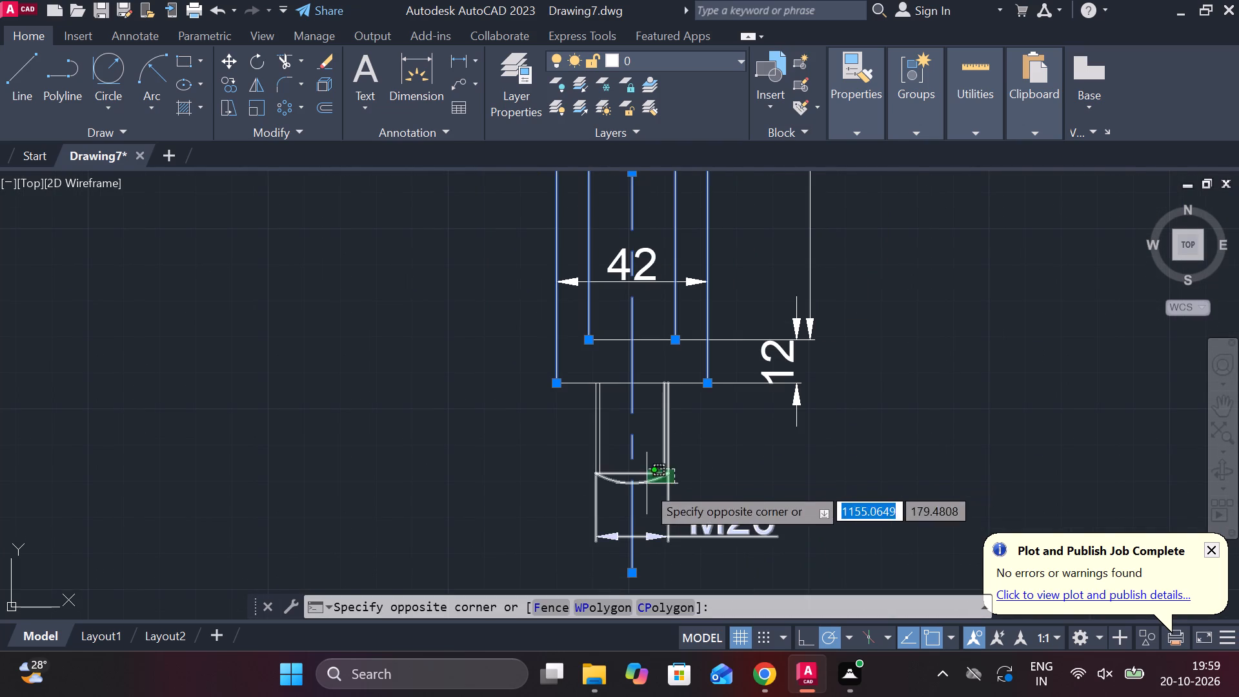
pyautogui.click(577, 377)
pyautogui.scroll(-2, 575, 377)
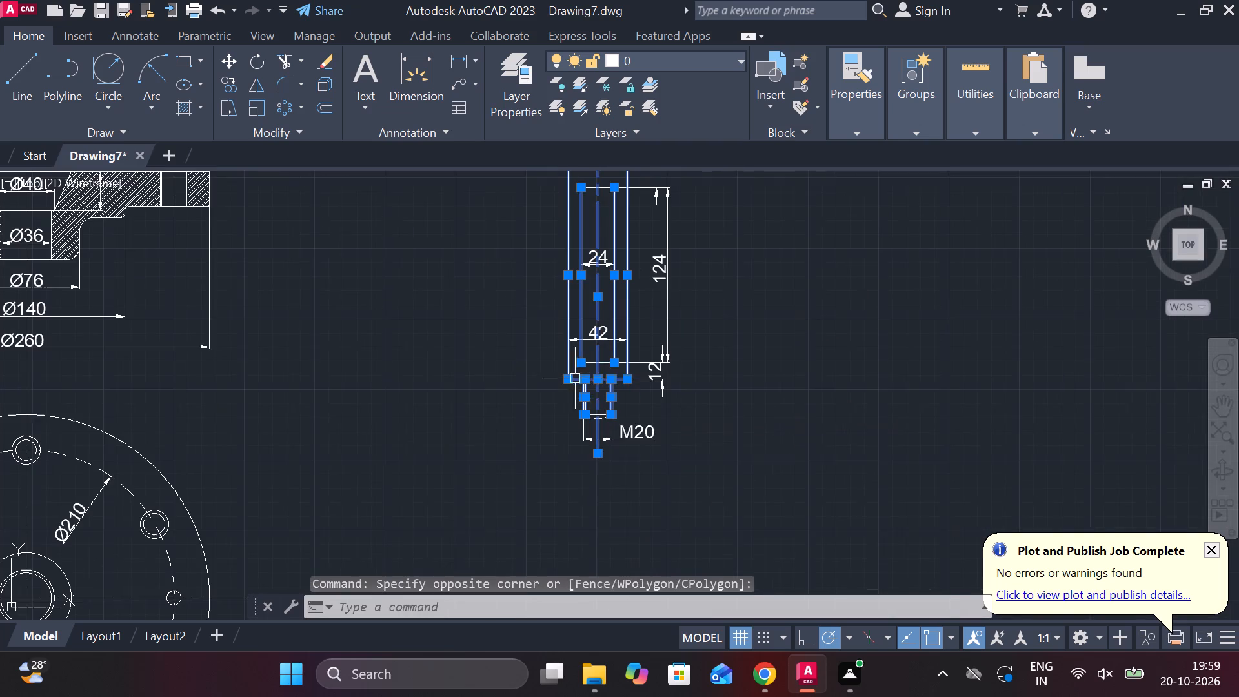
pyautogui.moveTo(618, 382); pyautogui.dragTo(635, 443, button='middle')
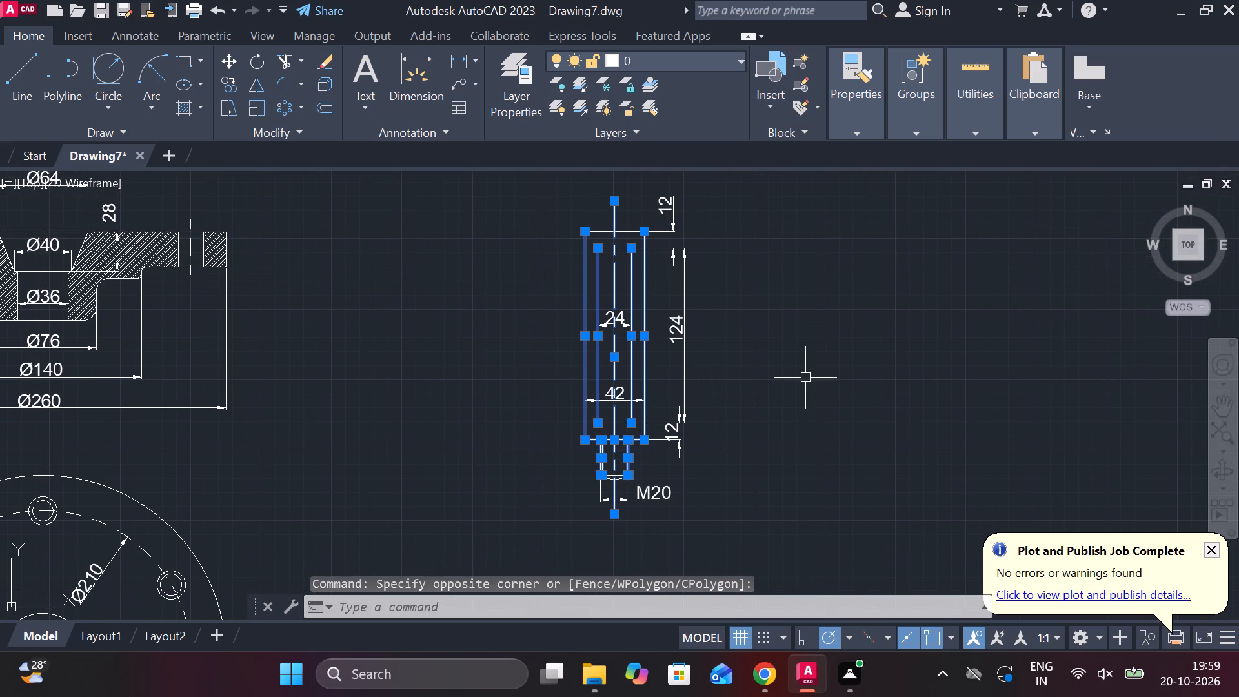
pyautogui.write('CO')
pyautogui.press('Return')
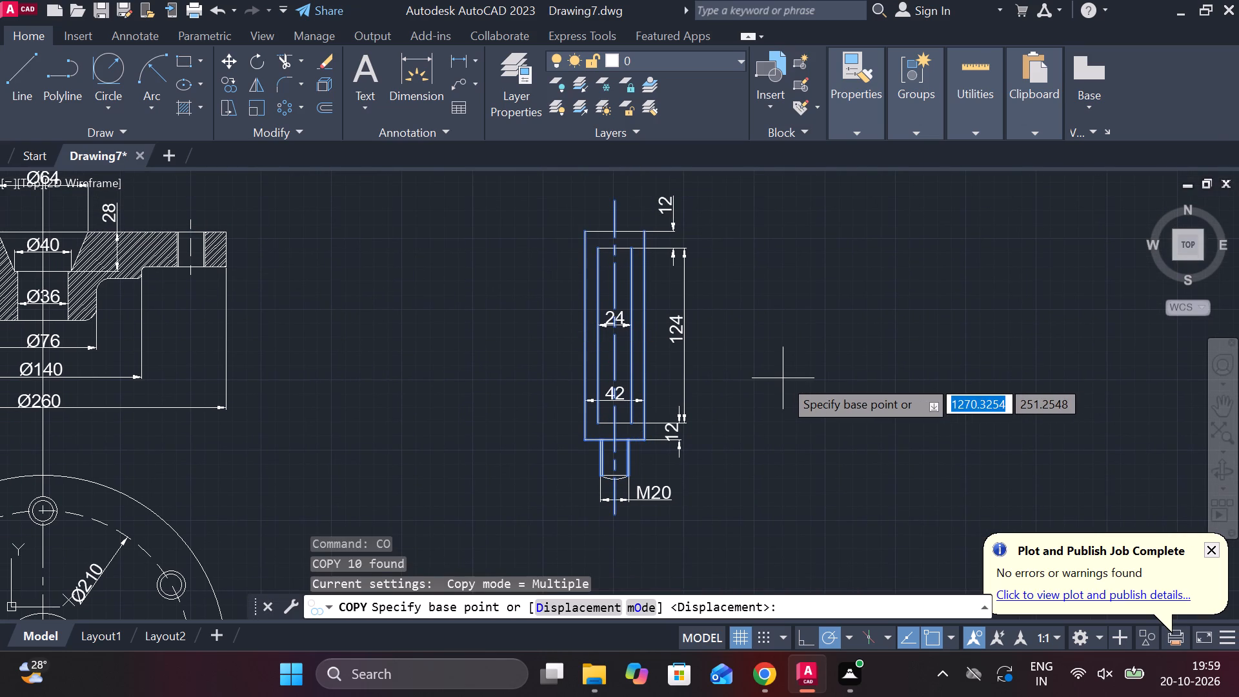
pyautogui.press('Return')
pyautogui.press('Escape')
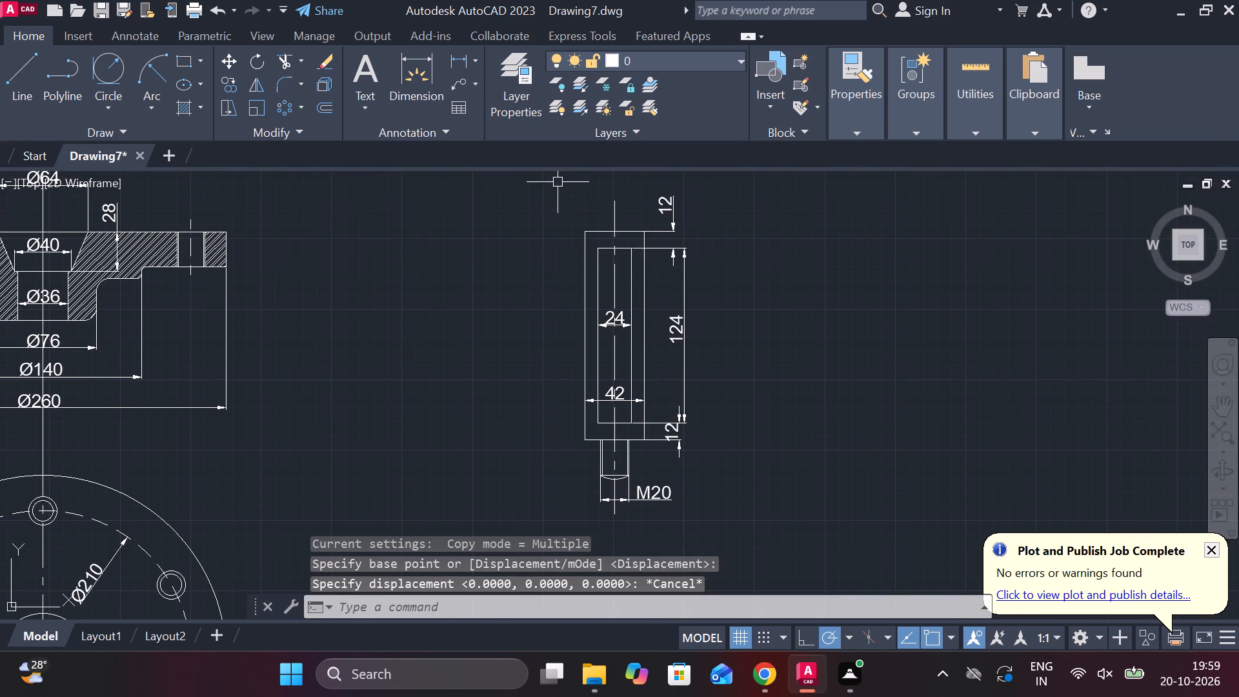
# Copy the whole stemmed component with its dimensions horizontally about 95 units to the left, between the original and the flanged cover.
pyautogui.click(554, 179)
pyautogui.click(740, 525)
pyautogui.write('CO')
pyautogui.press('Return')
pyautogui.scroll(2, 649, 439)
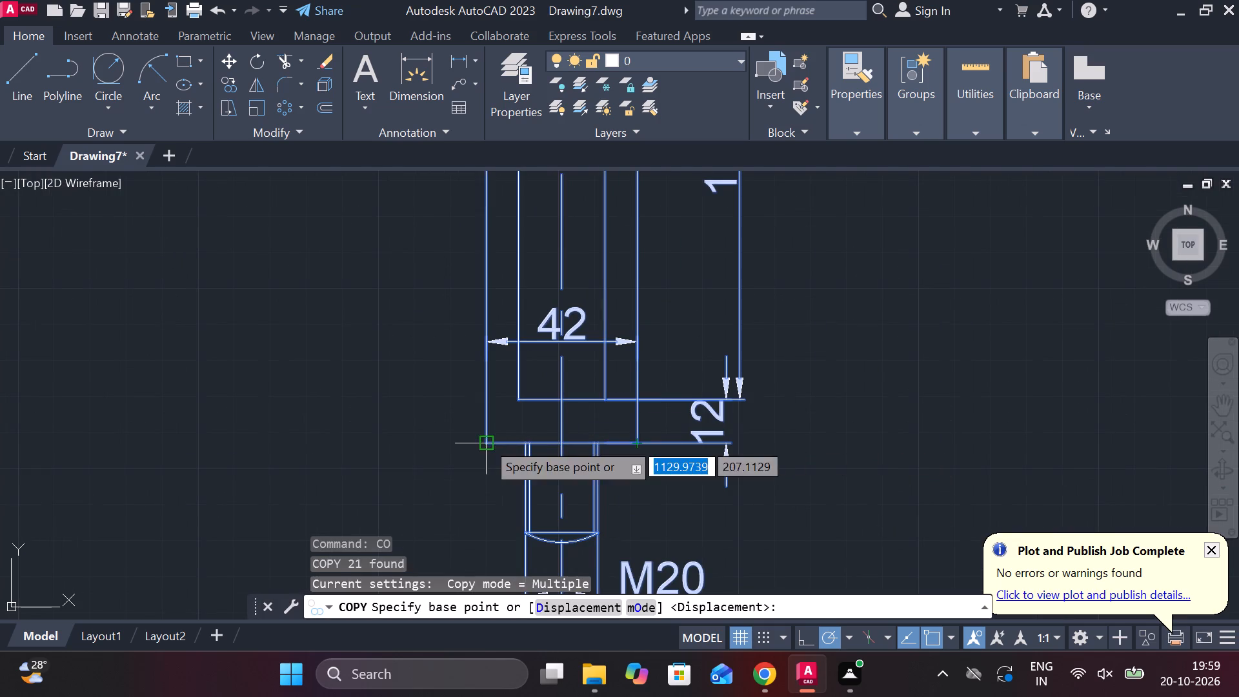
pyautogui.click(485, 441)
pyautogui.moveTo(489, 441); pyautogui.dragTo(729, 472, button='middle')
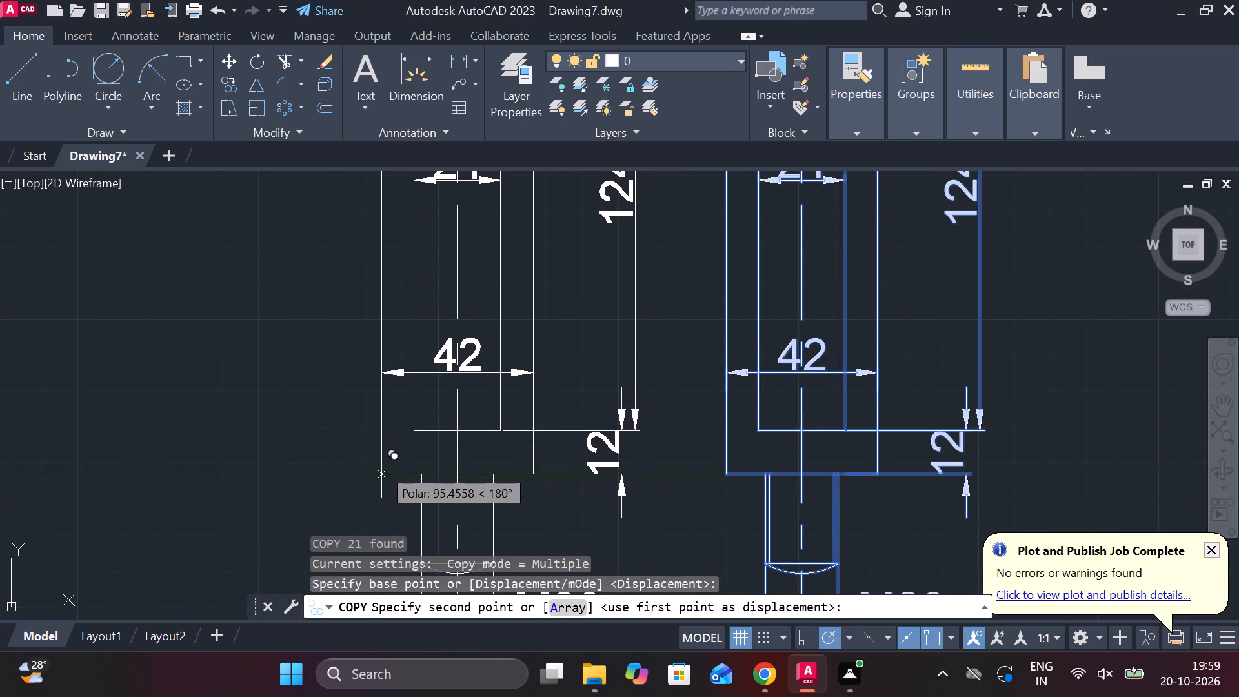
pyautogui.click(378, 467)
pyautogui.scroll(-2, 538, 461)
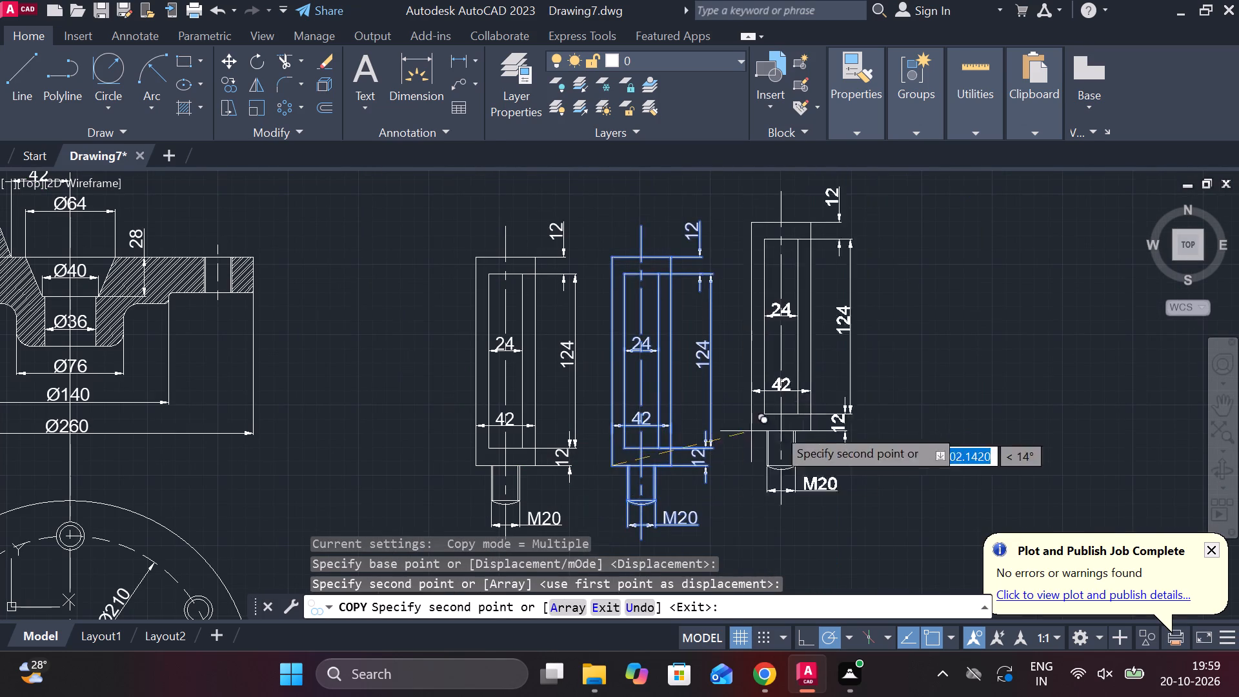
pyautogui.press('Escape')
# Erase the 124, upper 12 and 24 dimensions and the inner rectangle's two vertical edges from the left copy of the component.
pyautogui.click(563, 350)
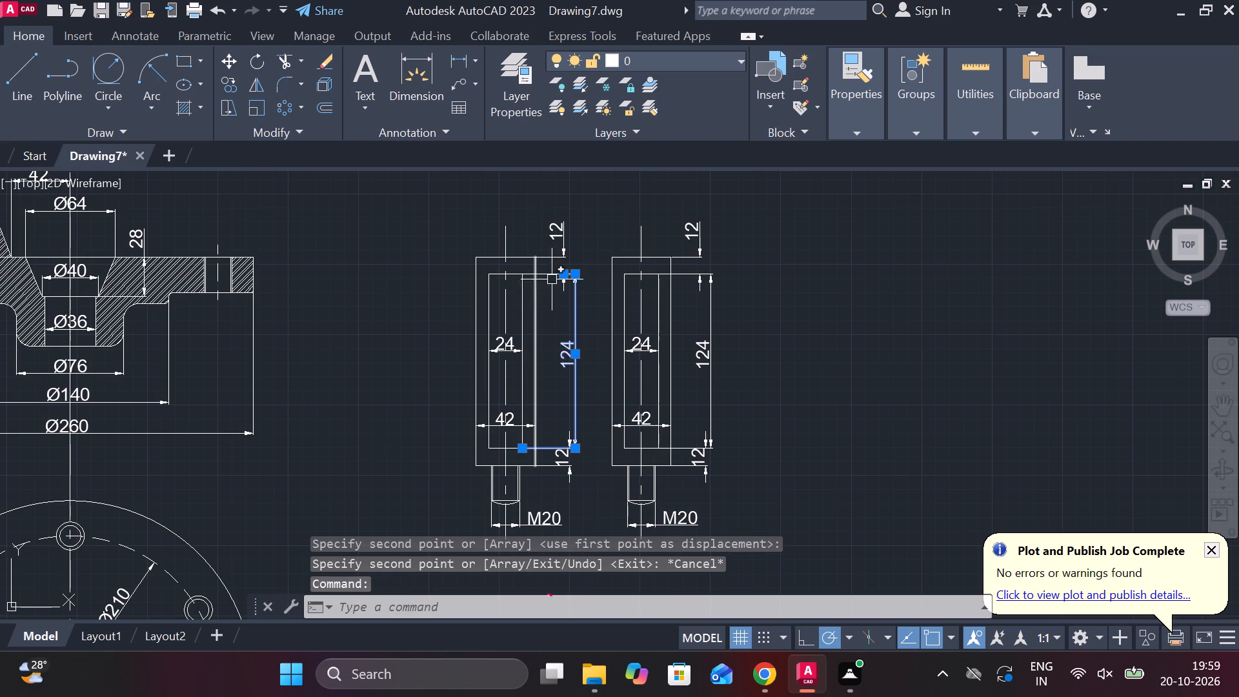
pyautogui.click(559, 239)
pyautogui.scroll(2, 518, 350)
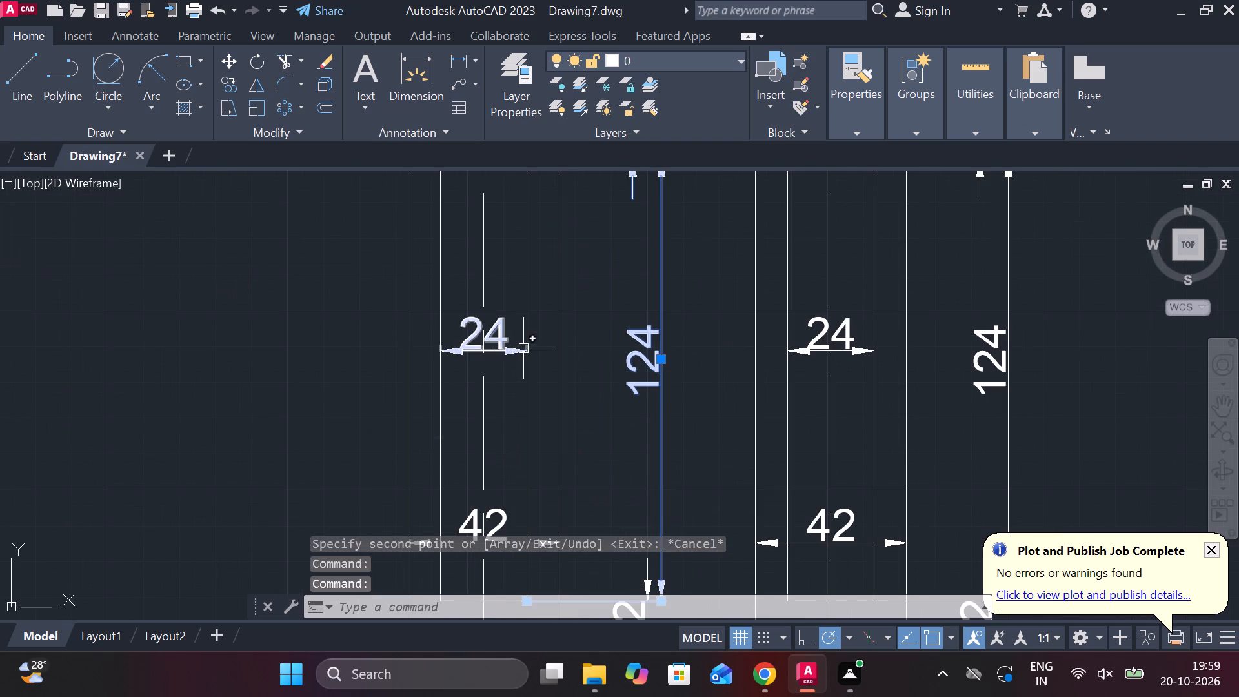
pyautogui.click(525, 348)
pyautogui.click(529, 421)
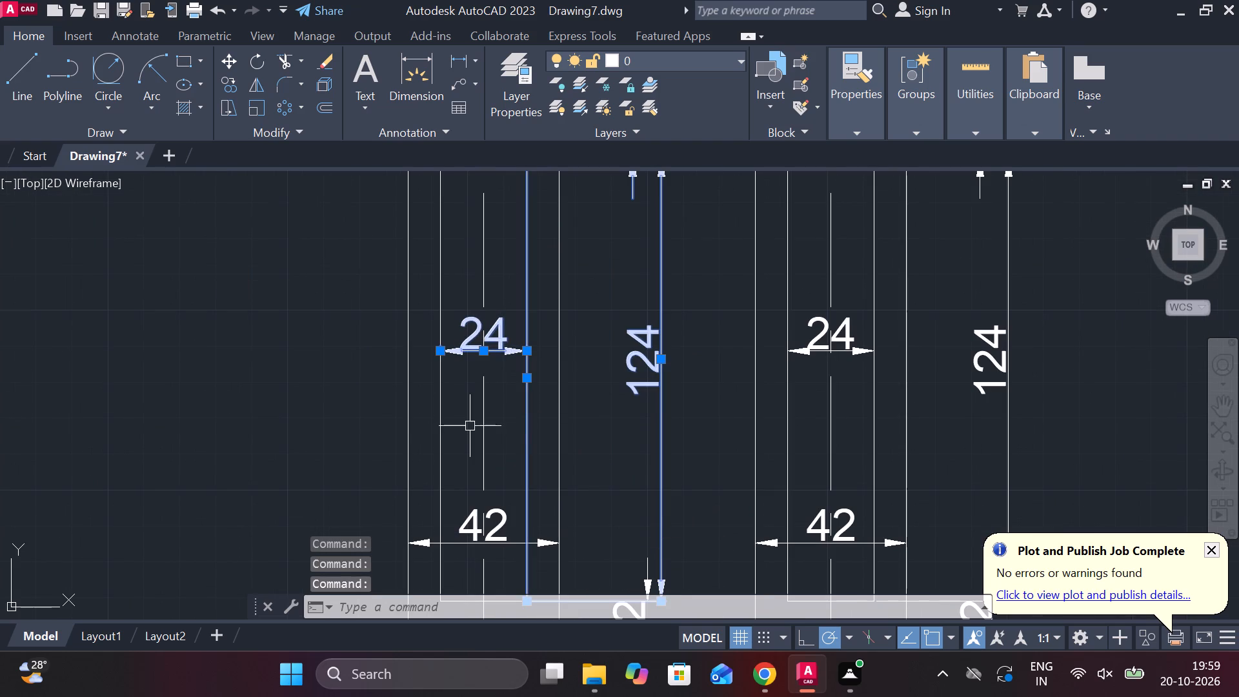
pyautogui.click(441, 423)
pyautogui.write('E')
pyautogui.press('space')
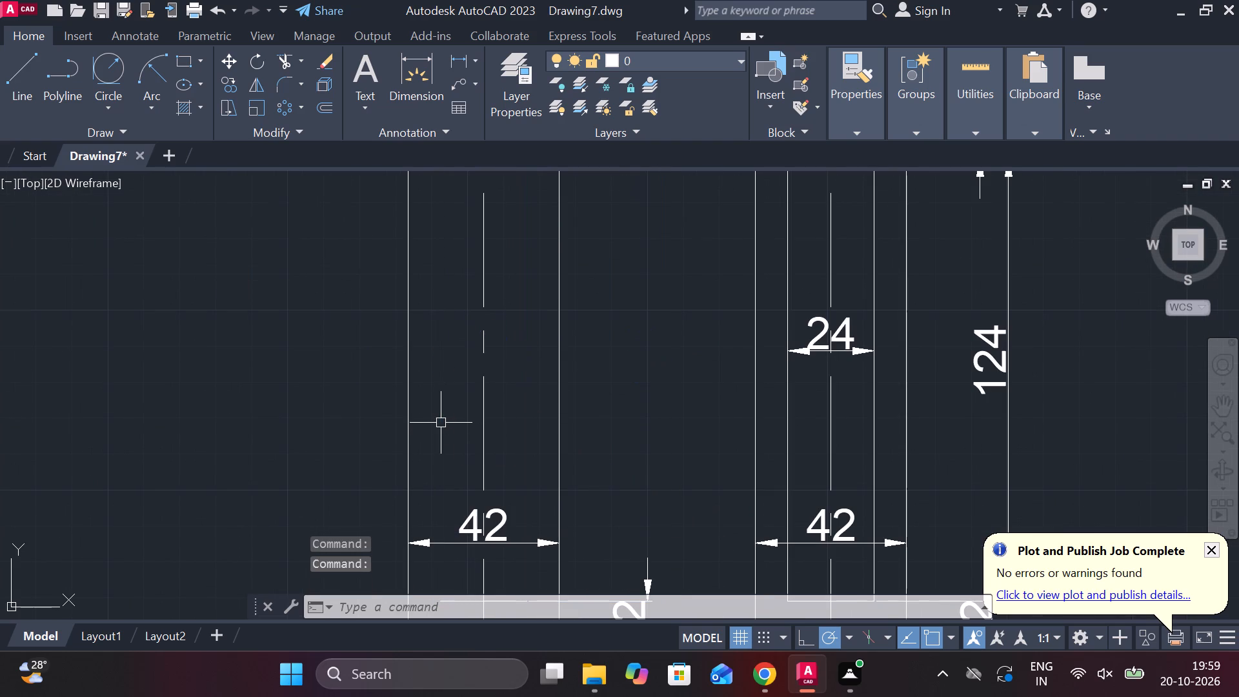
# Erase the lower 12 dimension and the M20 stem dimension from the left copy.
pyautogui.scroll(-2, 496, 414)
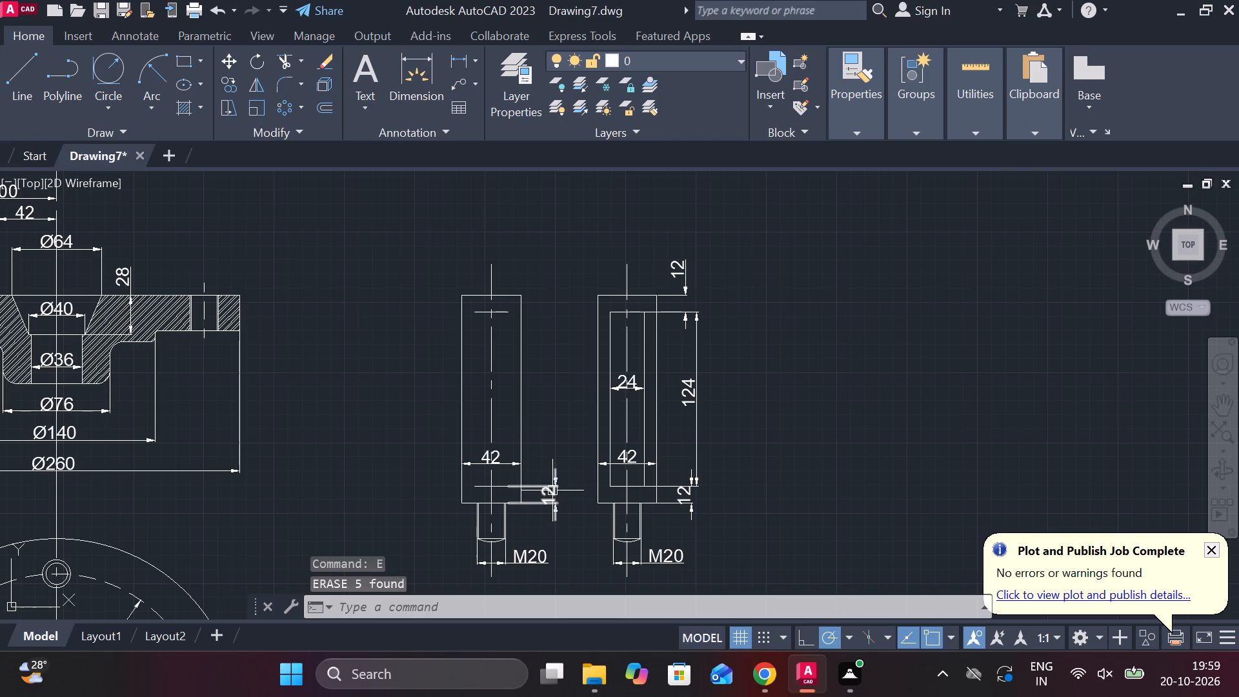
pyautogui.click(552, 490)
pyautogui.click(538, 554)
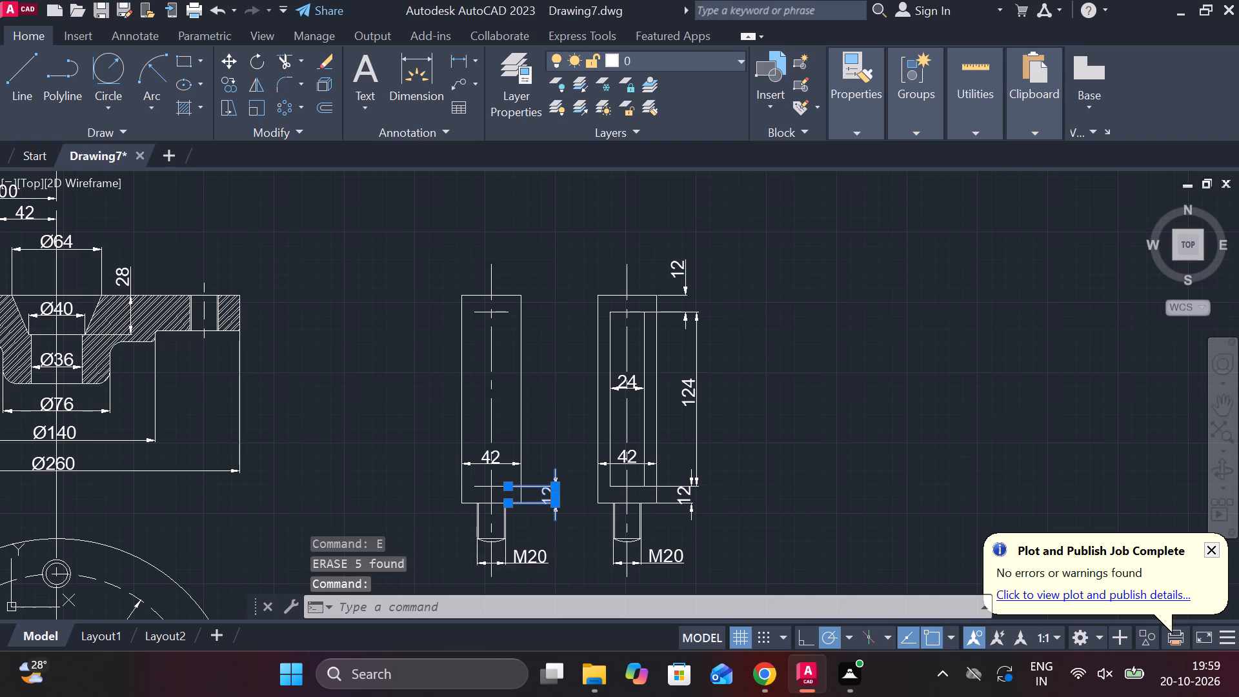
pyautogui.write('E')
pyautogui.press('space')
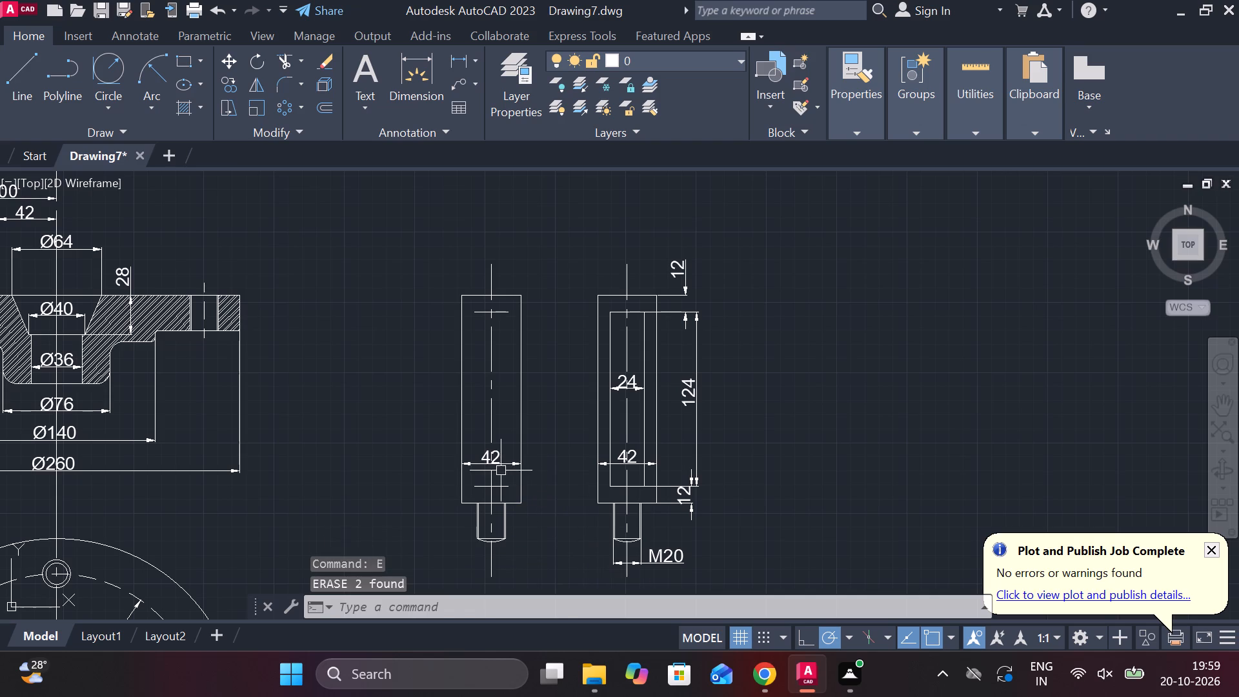
# Erase the 42 width dimension and the inner rectangle's two remaining horizontal edges from the left copy.
pyautogui.click(501, 470)
pyautogui.scroll(1, 501, 470)
pyautogui.press('Escape')
pyautogui.click(501, 452)
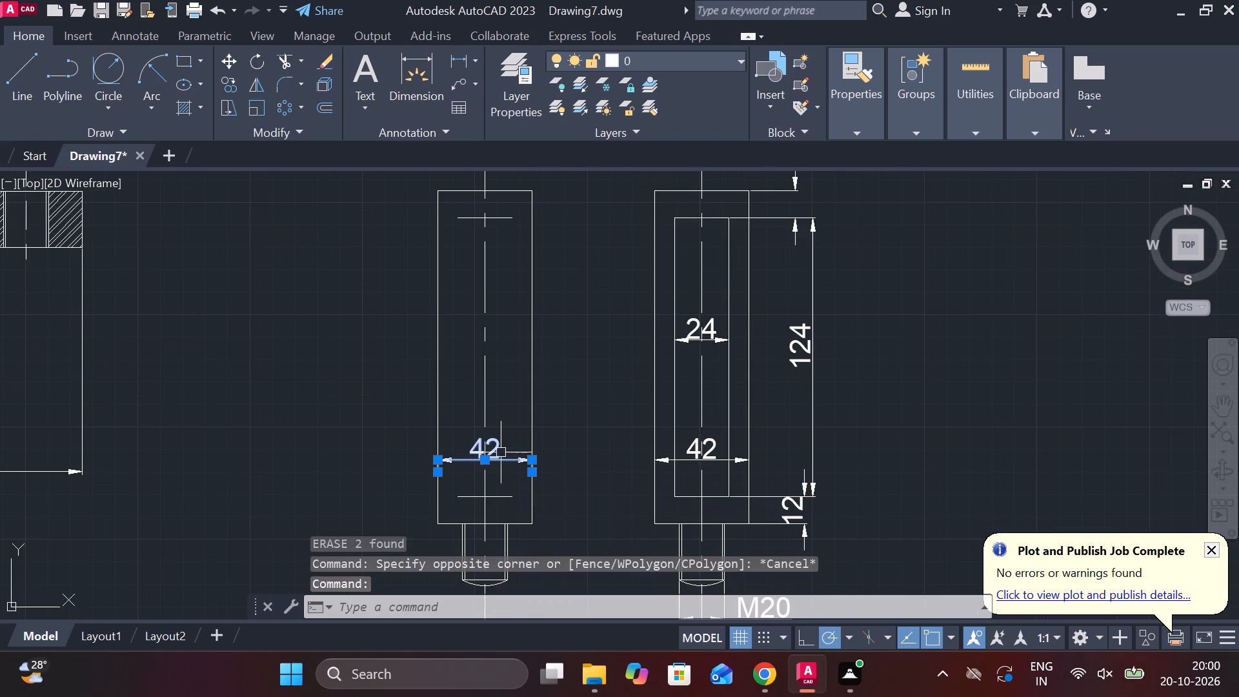
pyautogui.click(501, 498)
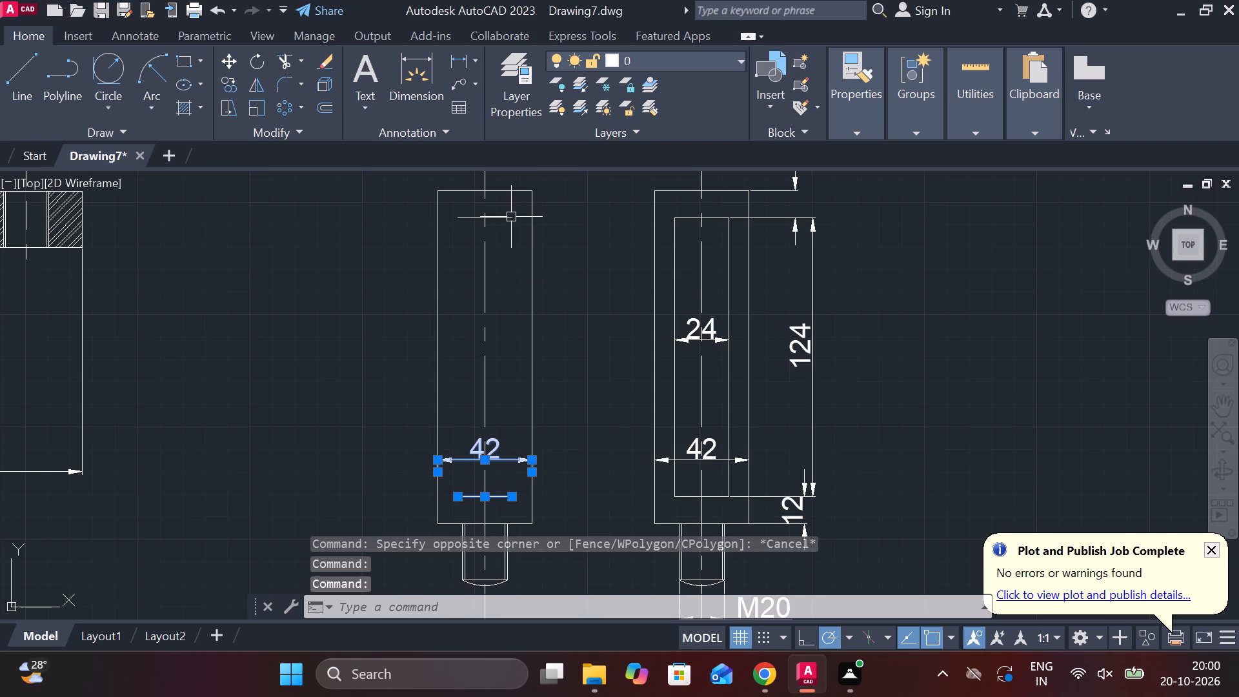
pyautogui.click(511, 217)
pyautogui.press('e')
pyautogui.press('space')
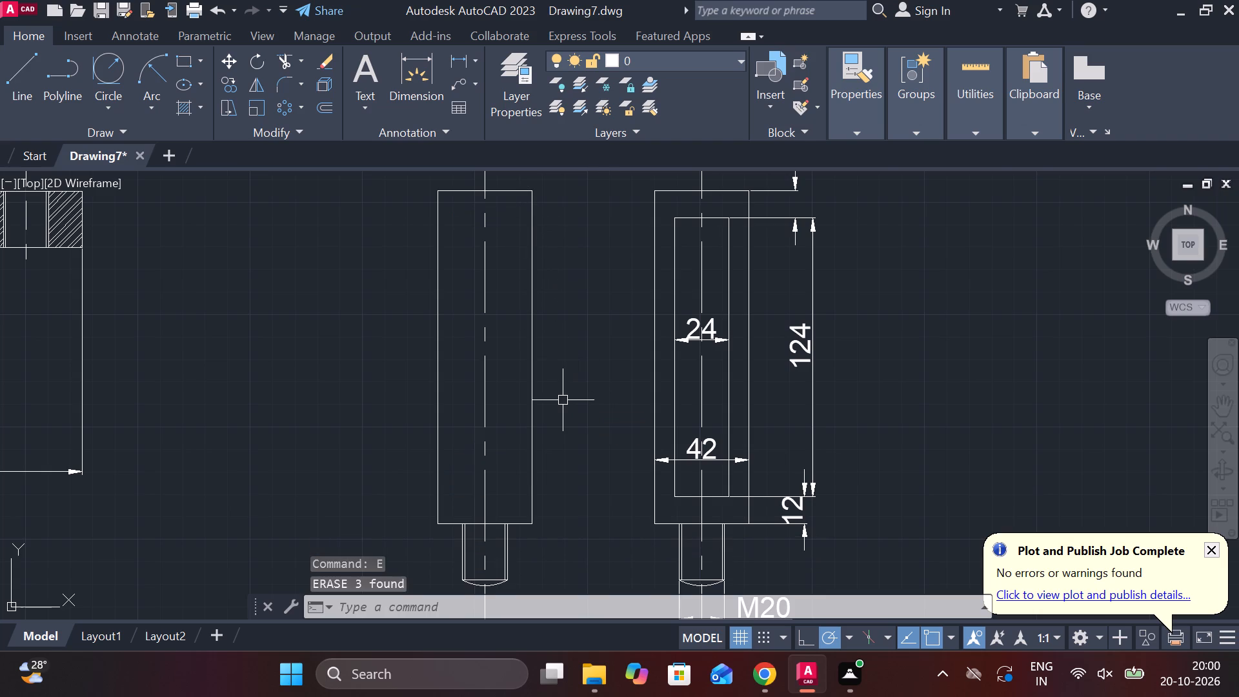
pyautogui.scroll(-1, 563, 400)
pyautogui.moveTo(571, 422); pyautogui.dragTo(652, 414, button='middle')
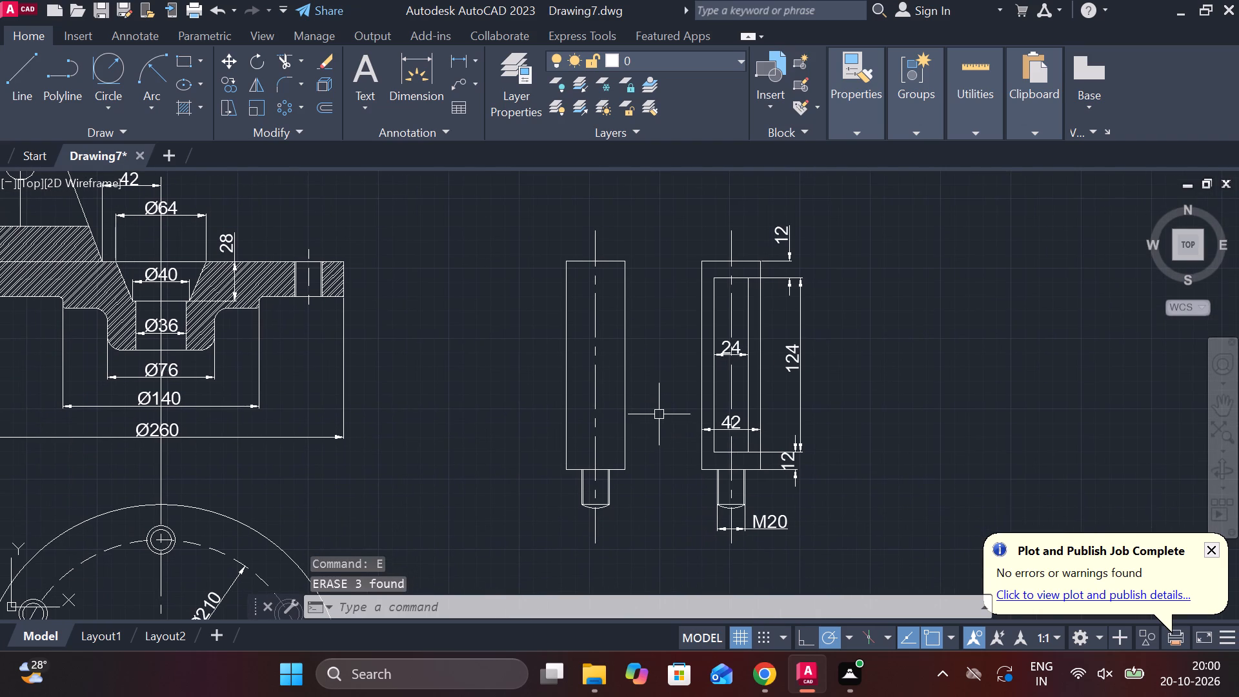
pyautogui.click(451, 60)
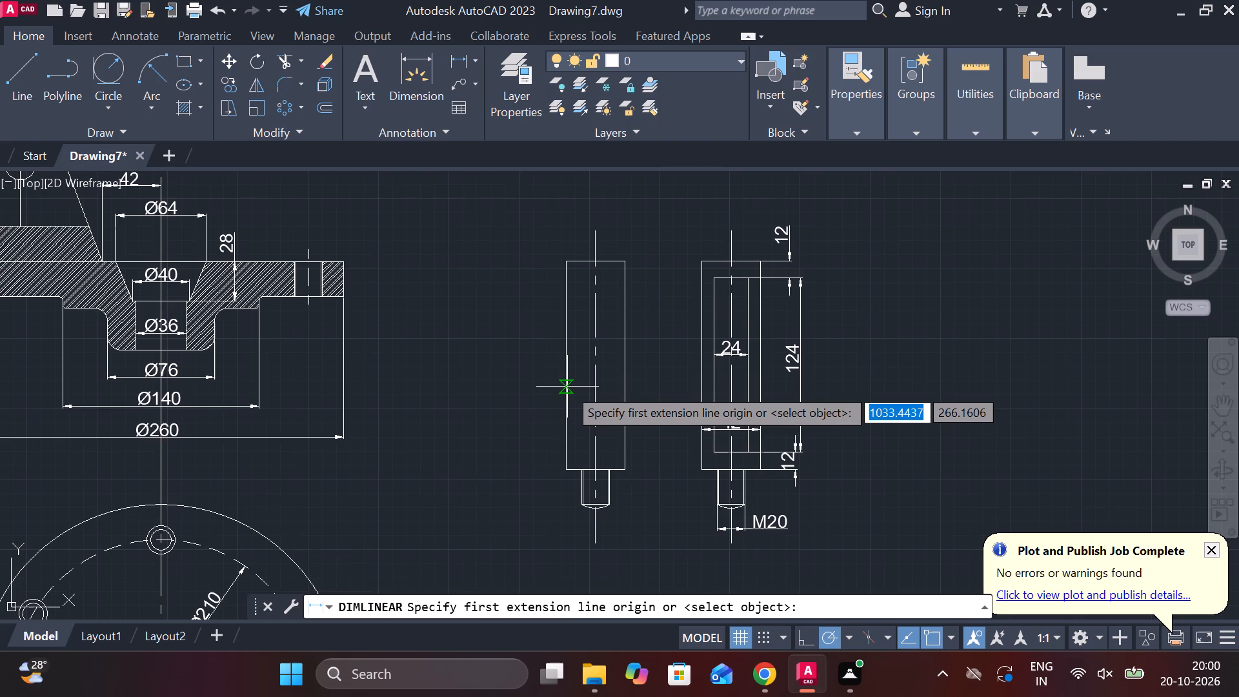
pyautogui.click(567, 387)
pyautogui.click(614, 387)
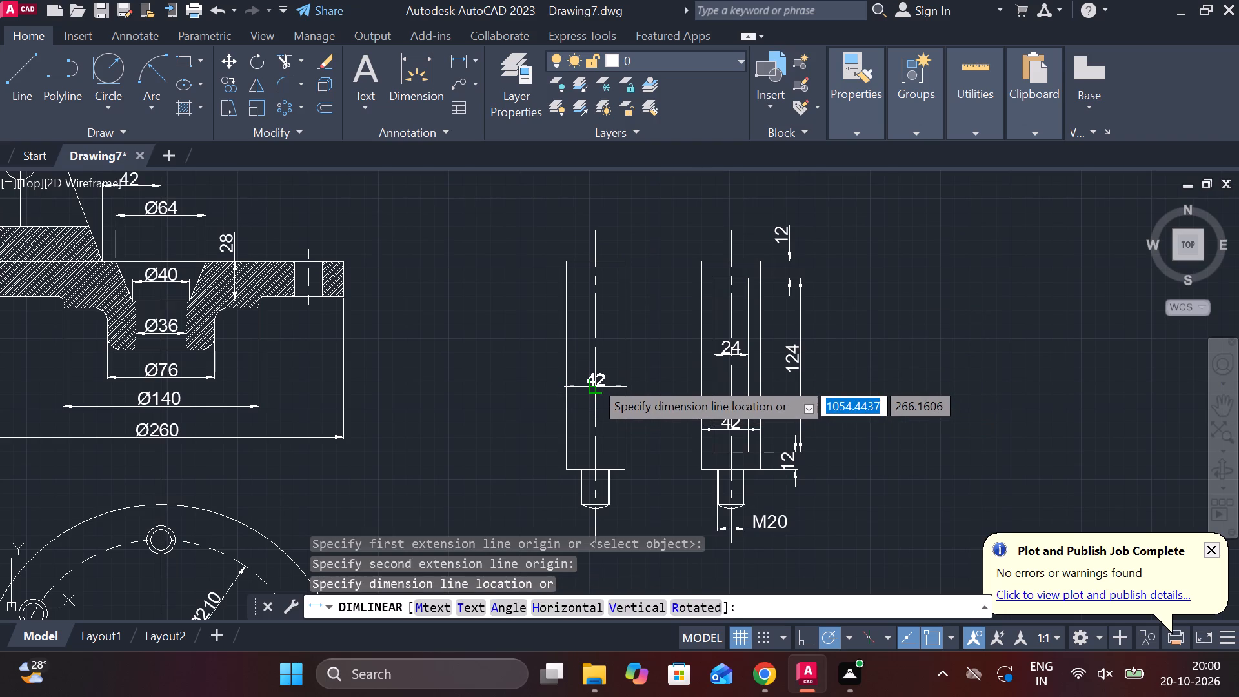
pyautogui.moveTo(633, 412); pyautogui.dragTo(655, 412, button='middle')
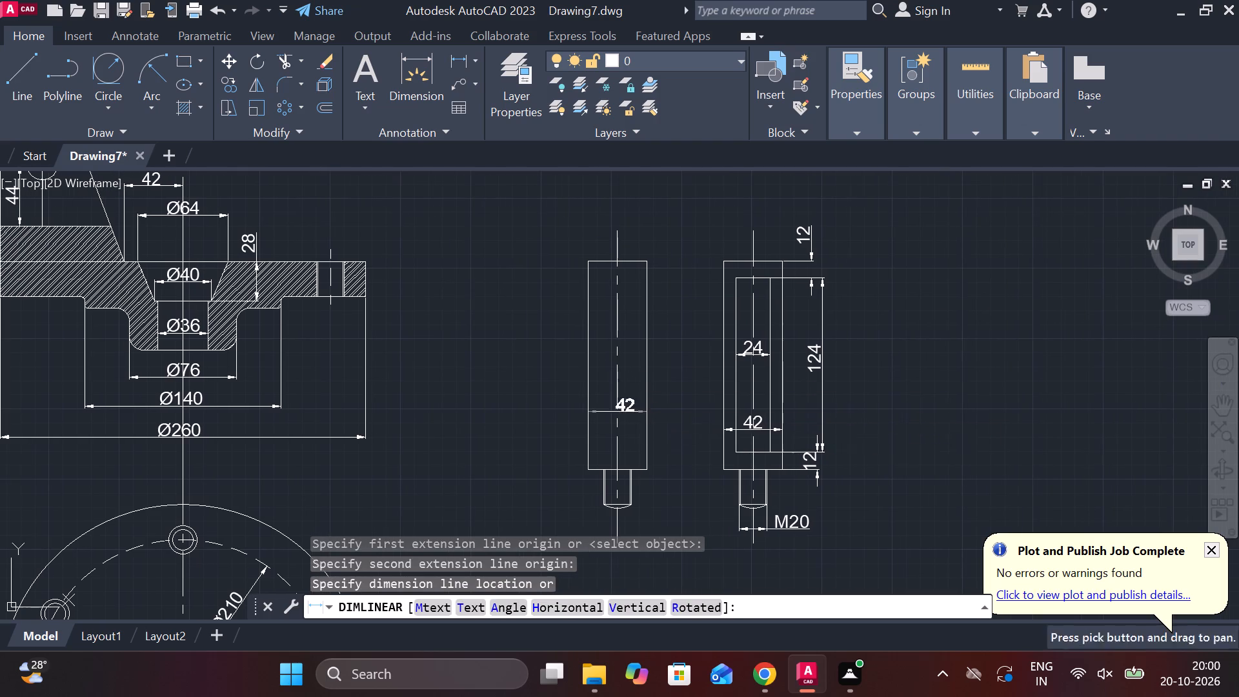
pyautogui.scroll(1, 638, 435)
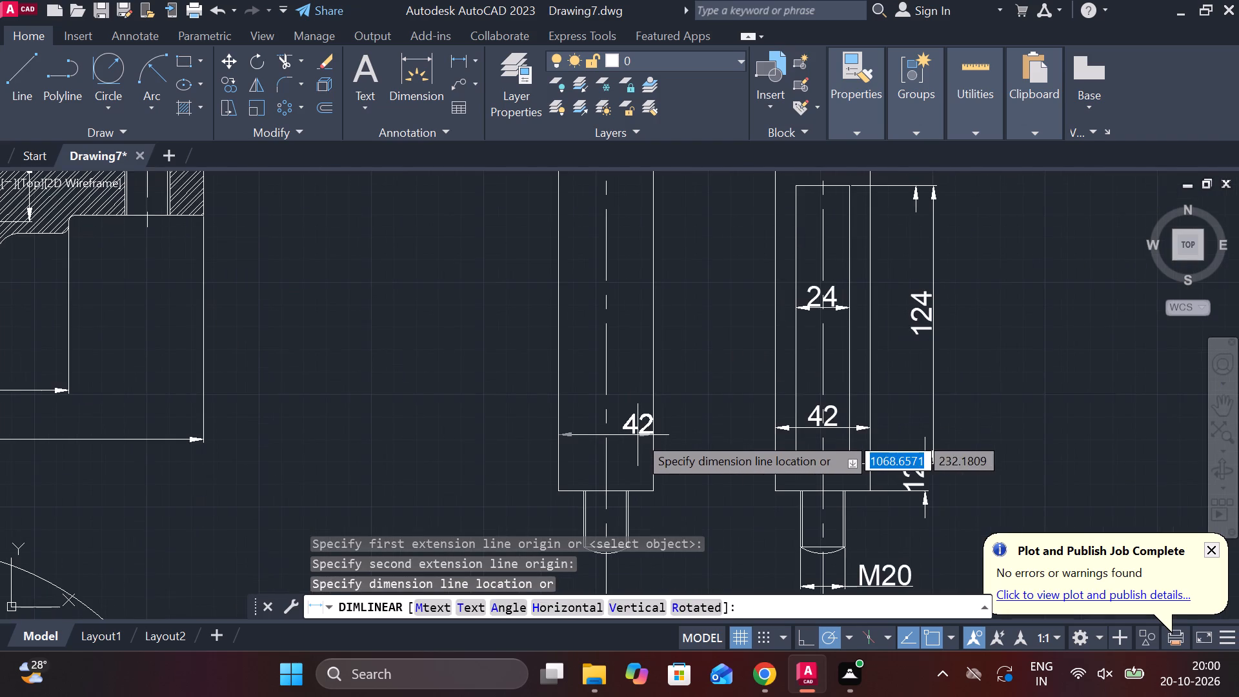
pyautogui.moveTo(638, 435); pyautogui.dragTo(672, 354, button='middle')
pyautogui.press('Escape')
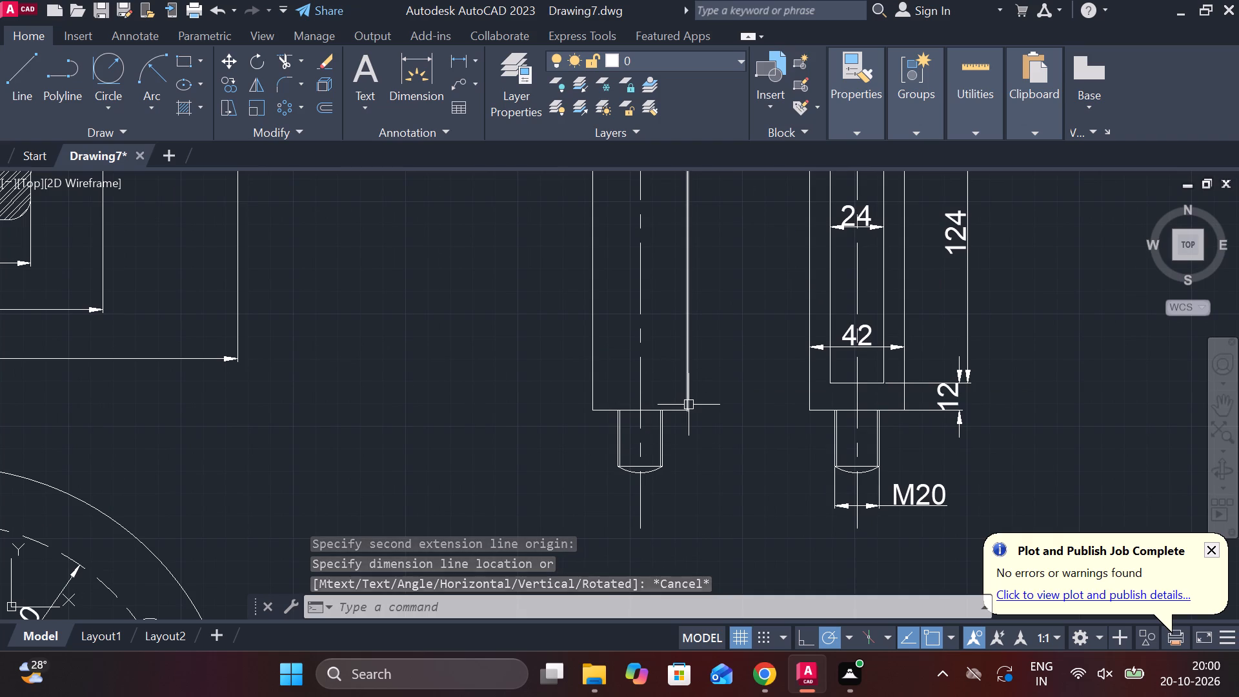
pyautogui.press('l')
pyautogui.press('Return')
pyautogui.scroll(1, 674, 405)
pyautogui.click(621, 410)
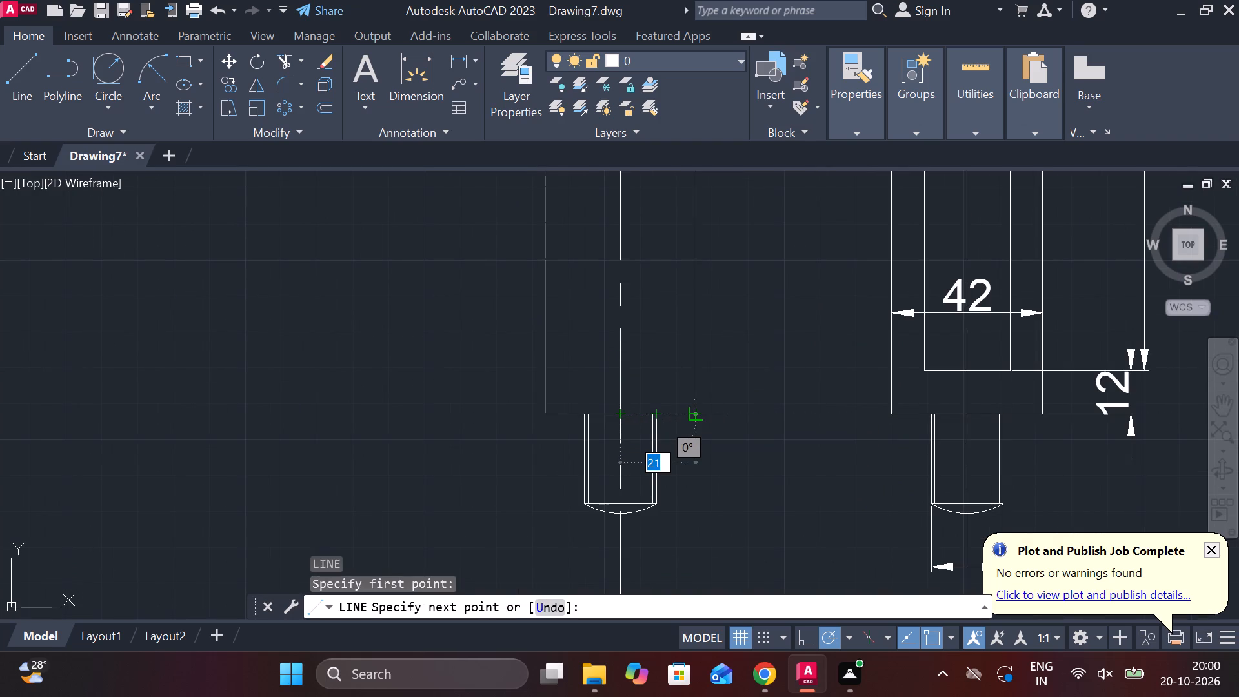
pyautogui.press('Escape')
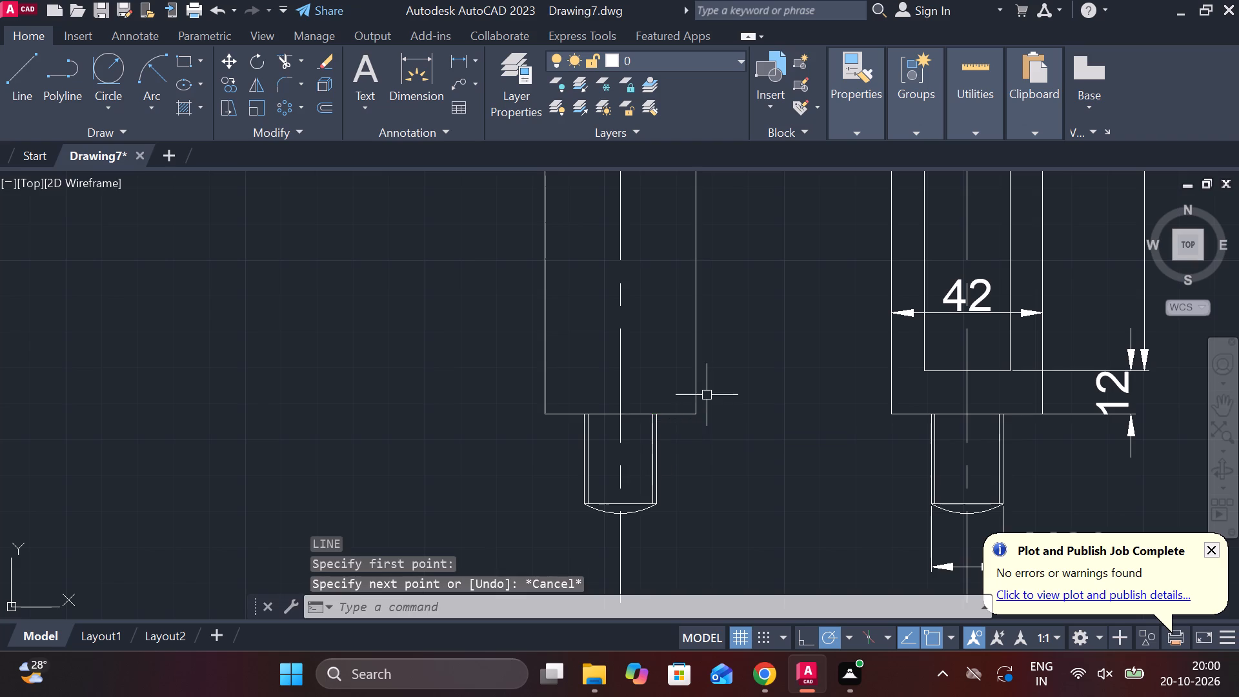
# Erase both outer vertical edges of the left copy's body.
pyautogui.click(696, 381)
pyautogui.click(546, 366)
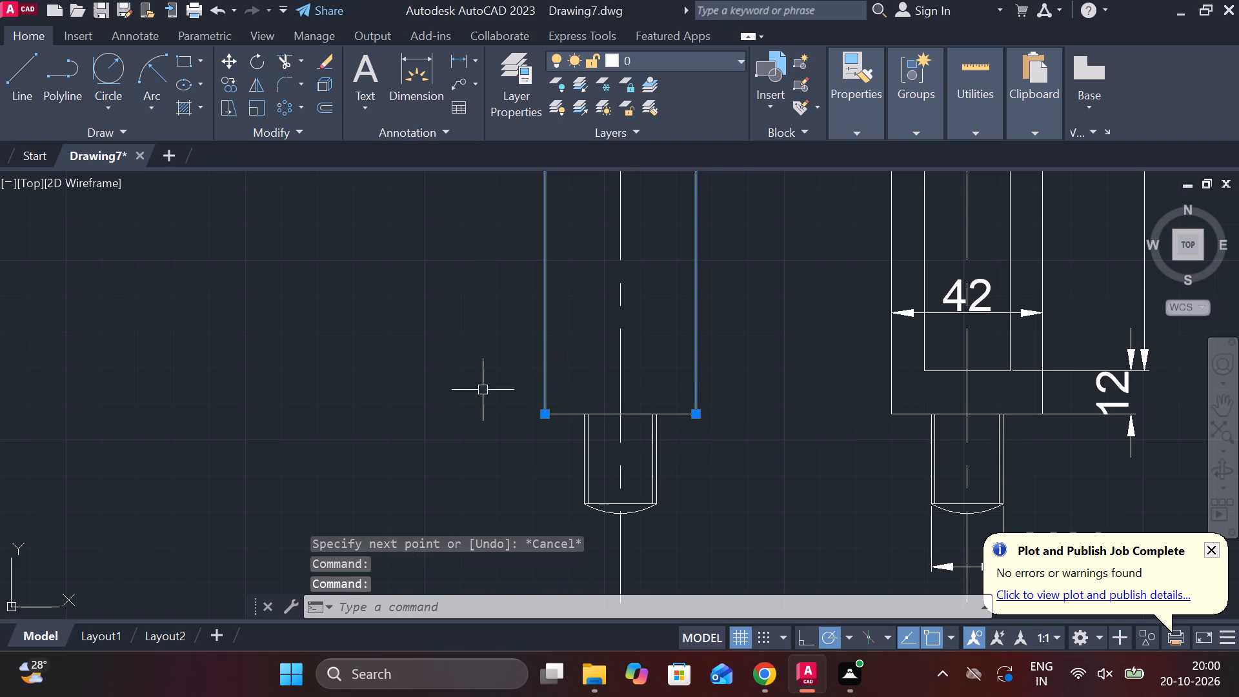
pyautogui.write('E')
pyautogui.press('space')
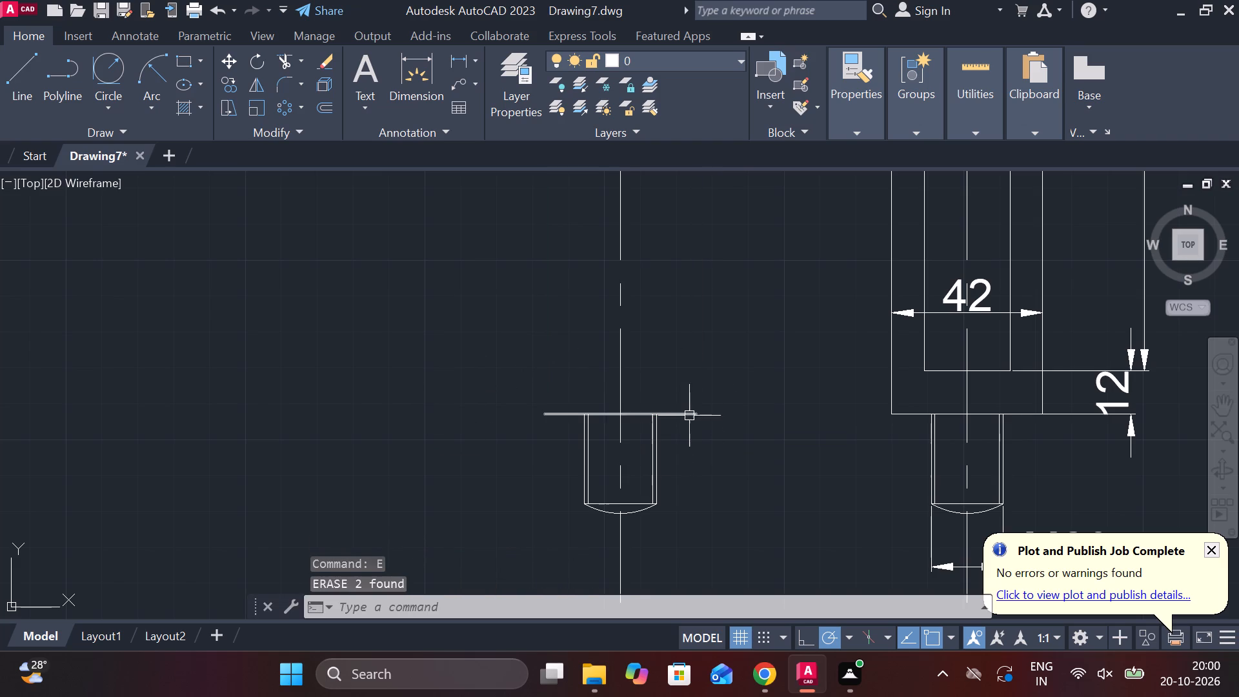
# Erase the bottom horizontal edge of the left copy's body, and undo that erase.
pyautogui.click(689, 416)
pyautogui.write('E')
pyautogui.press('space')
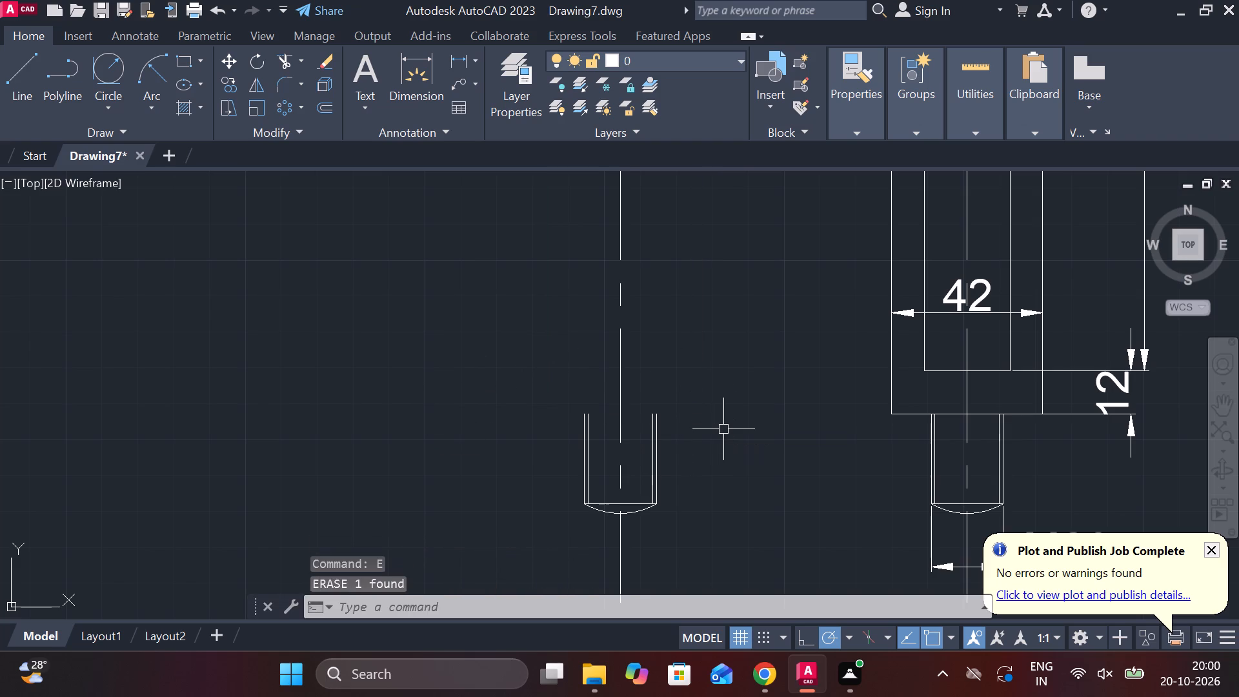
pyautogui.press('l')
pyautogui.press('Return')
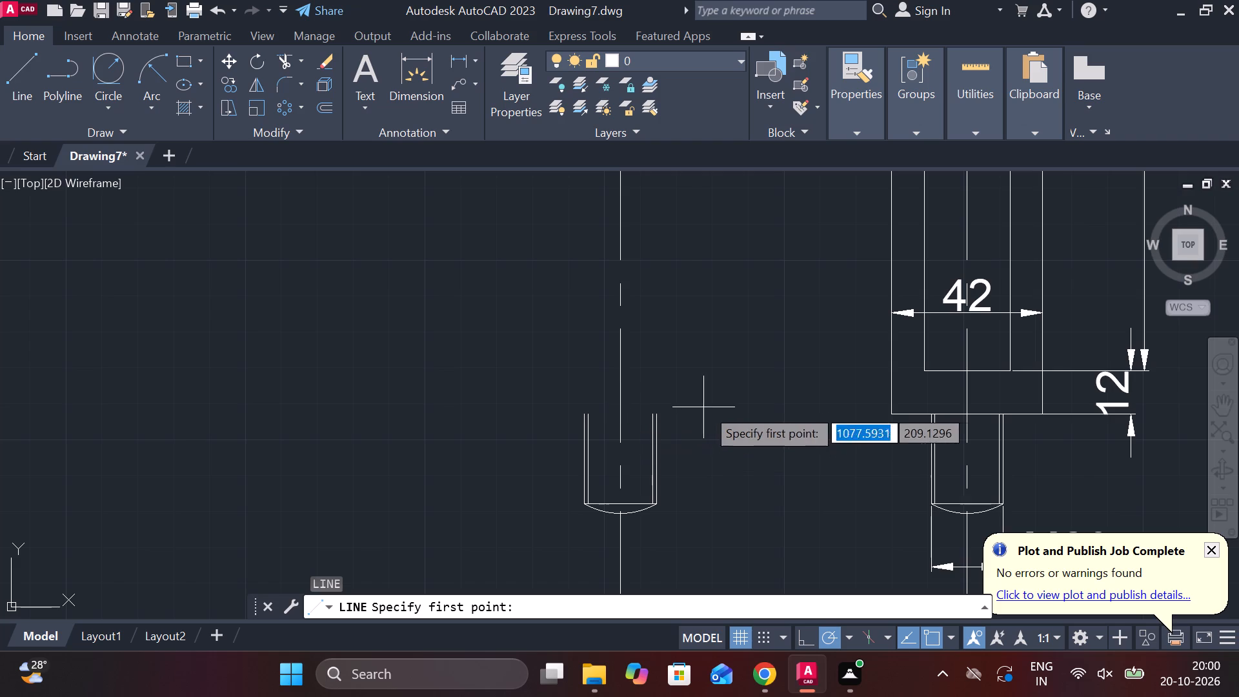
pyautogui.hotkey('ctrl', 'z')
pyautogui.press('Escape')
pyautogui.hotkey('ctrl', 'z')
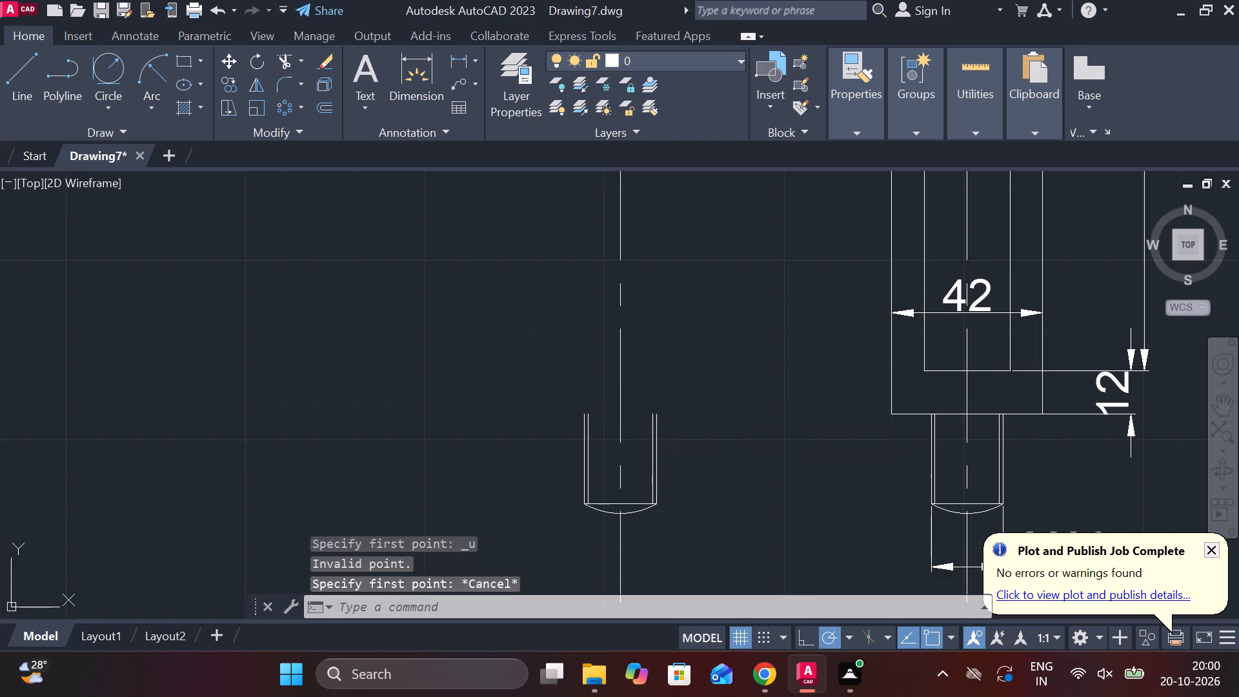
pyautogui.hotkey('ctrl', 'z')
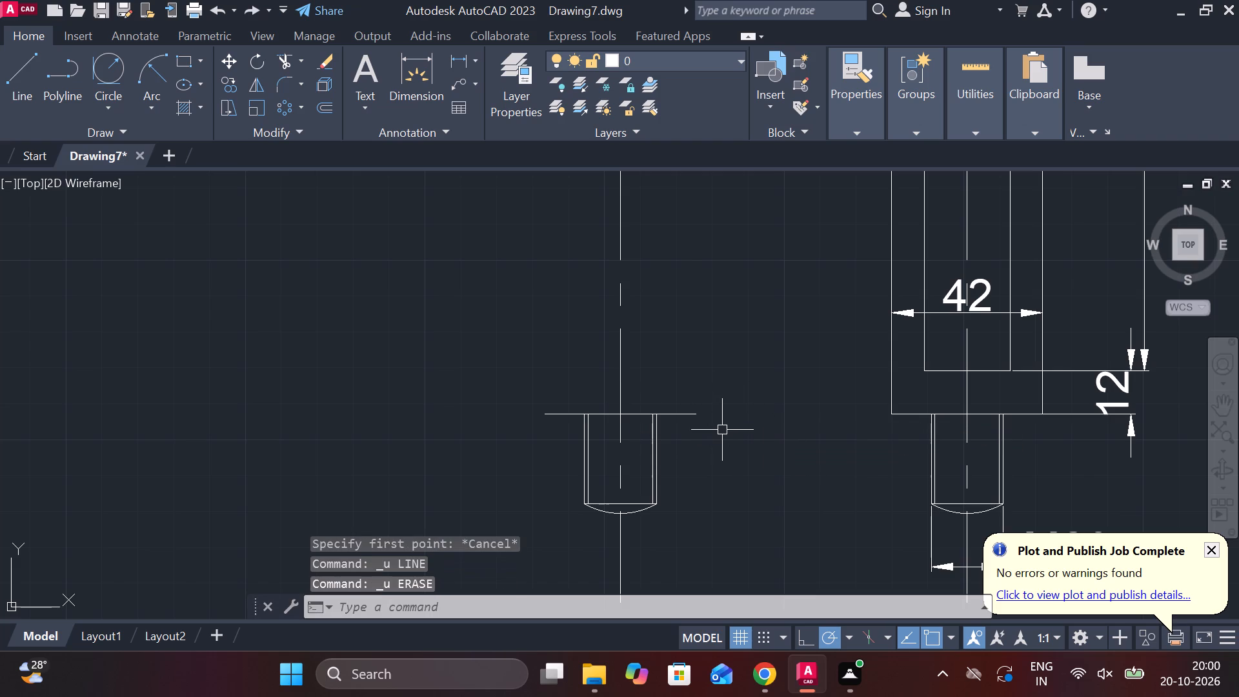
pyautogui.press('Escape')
# Draw a vertical line up from the body's bottom edge, 14 units right of its midpoint, extending past the top edge.
pyautogui.press('l')
pyautogui.press('Return')
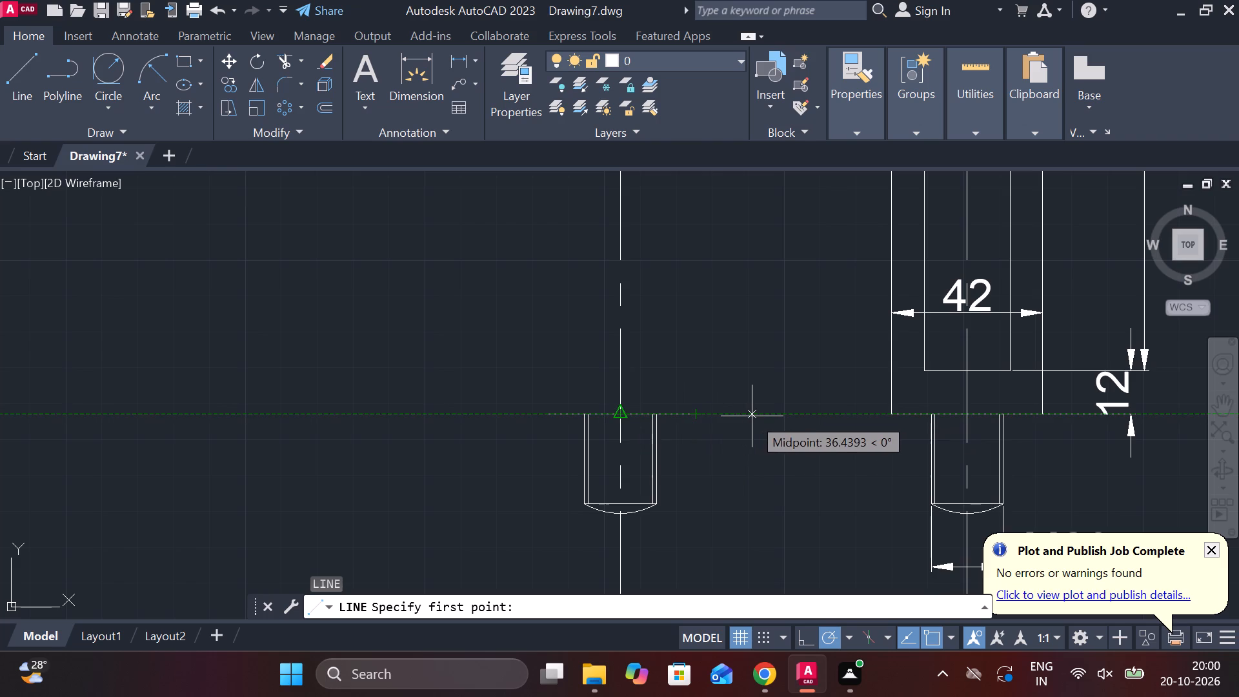
pyautogui.write('14')
pyautogui.press('space')
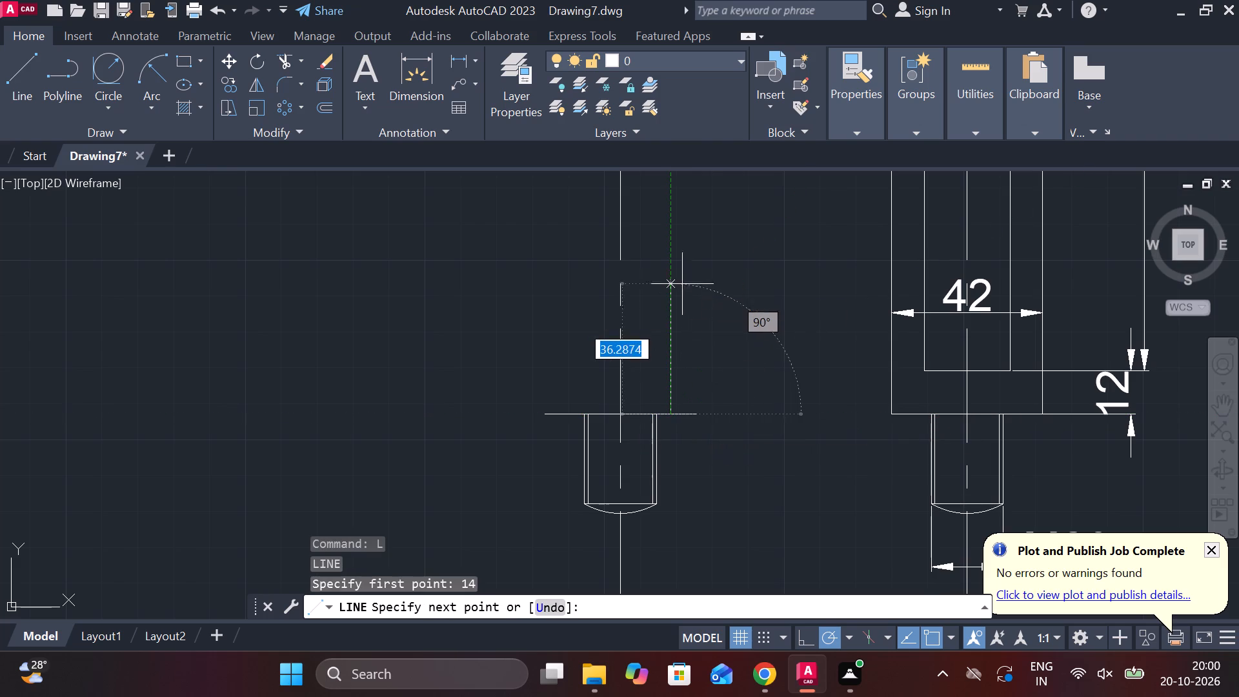
pyautogui.moveTo(670, 412); pyautogui.dragTo(664, 440, button='middle')
pyautogui.scroll(1, 680, 265)
pyautogui.moveTo(683, 291); pyautogui.dragTo(643, 571, button='middle')
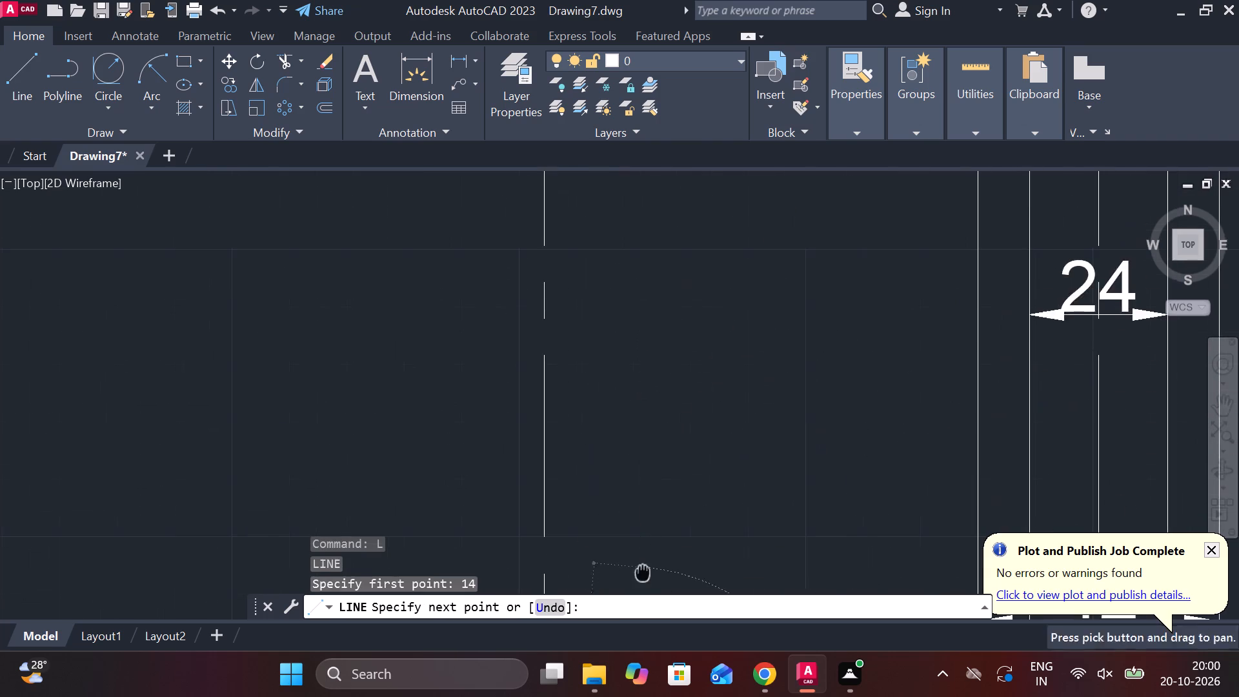
pyautogui.scroll(-2, 628, 413)
pyautogui.click(626, 185)
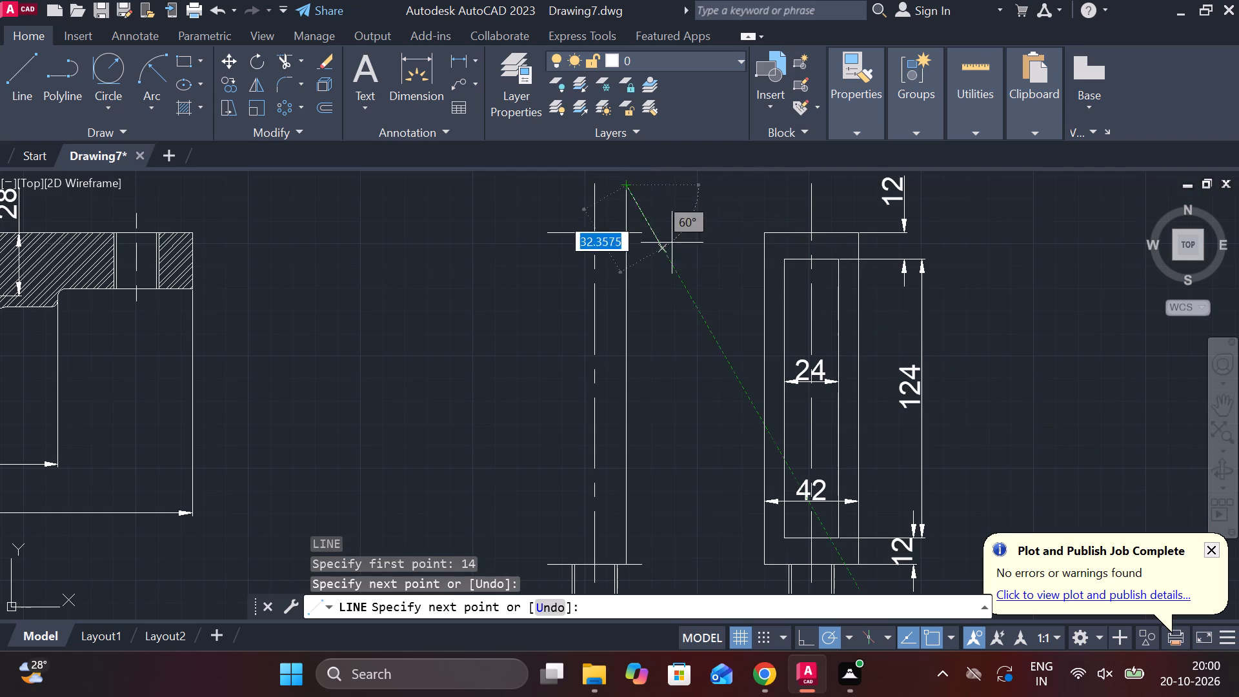
pyautogui.press('Escape')
# Mirror the new vertical line about the left copy's centreline, keeping the source line.
pyautogui.click(630, 385)
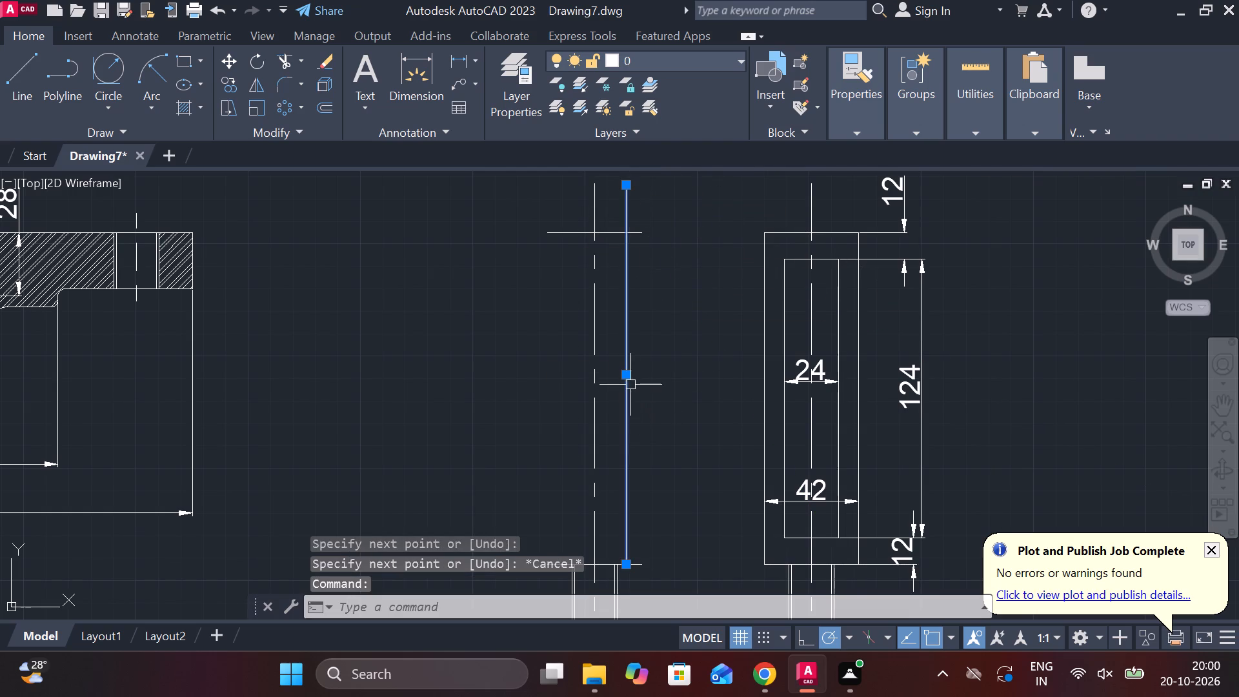
pyautogui.write('MI')
pyautogui.press('Return')
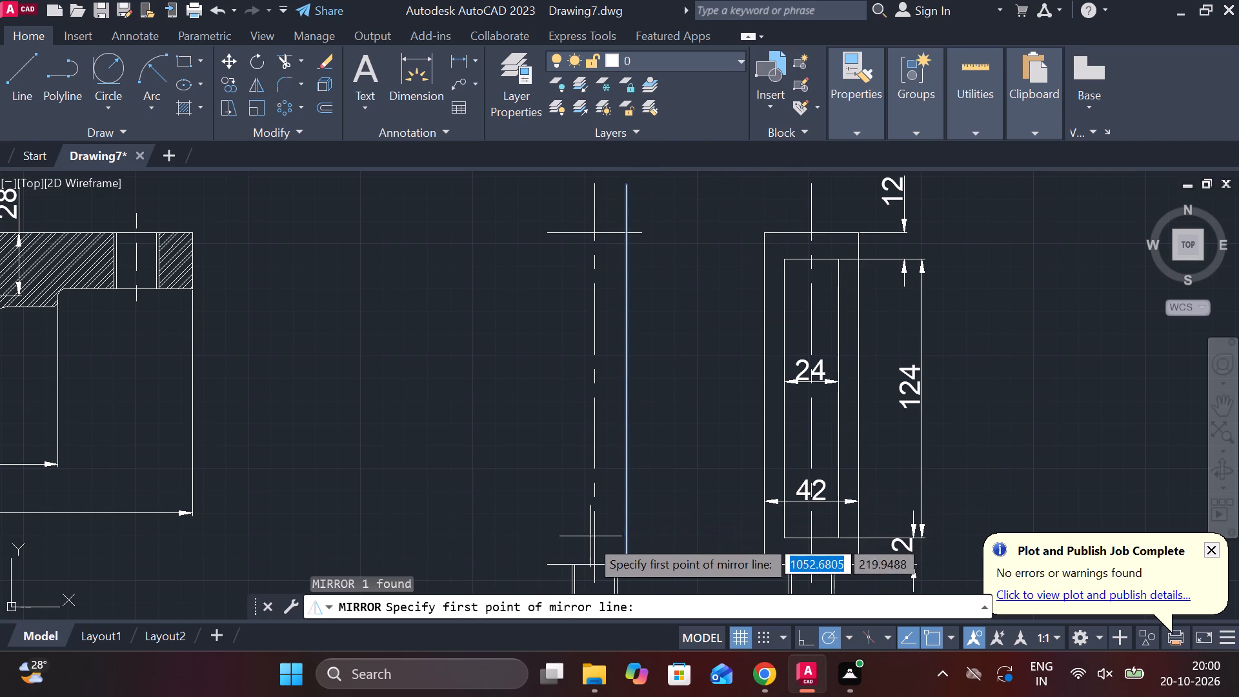
pyautogui.click(593, 560)
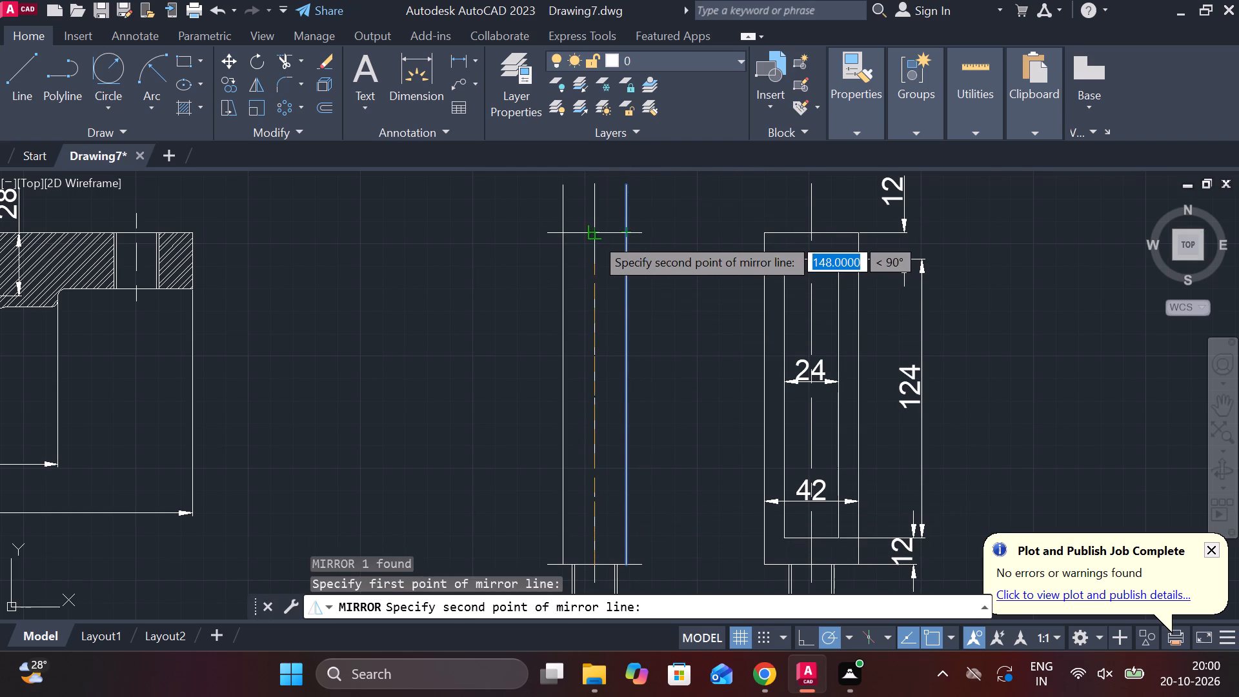
pyautogui.click(594, 236)
pyautogui.moveTo(652, 300); pyautogui.dragTo(594, 236)
pyautogui.press('Escape')
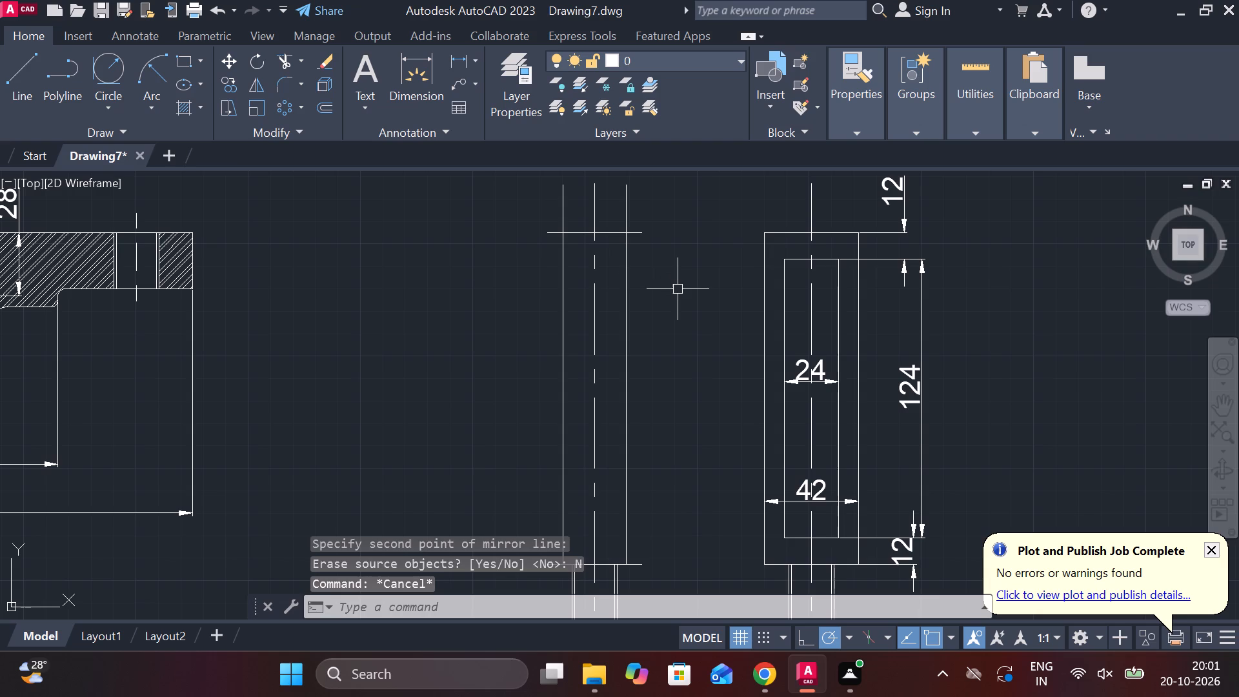
# Trim the left copy's vertical lines above its top edge and the overhanging ends of its top and bottom edges.
pyautogui.write('TR')
pyautogui.press('space')
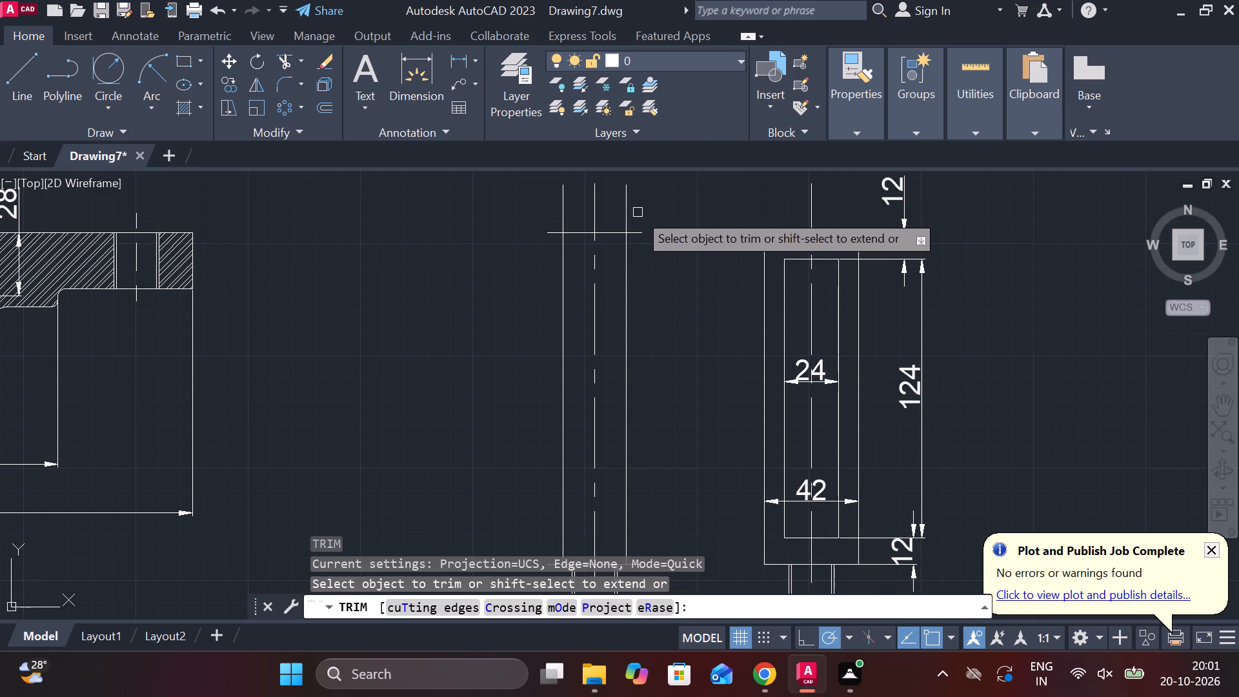
pyautogui.moveTo(650, 214); pyautogui.dragTo(509, 207)
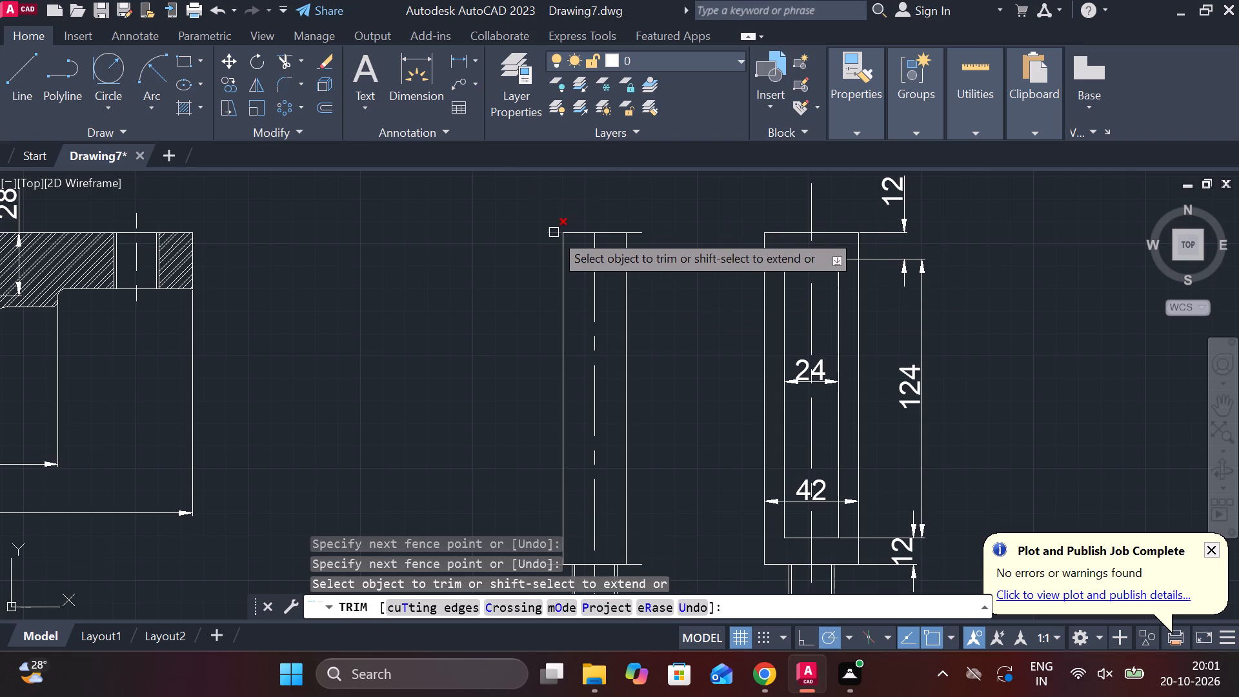
pyautogui.click(554, 232)
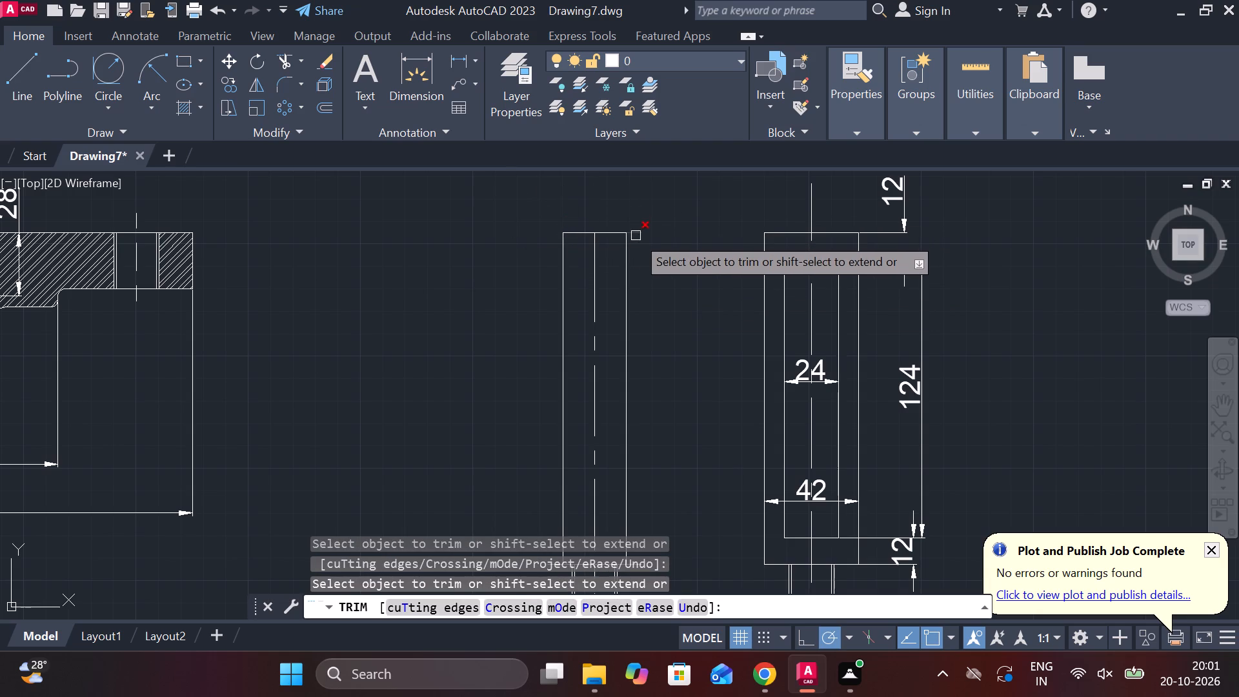
pyautogui.click(636, 236)
pyautogui.scroll(-2, 670, 312)
pyautogui.scroll(3, 652, 416)
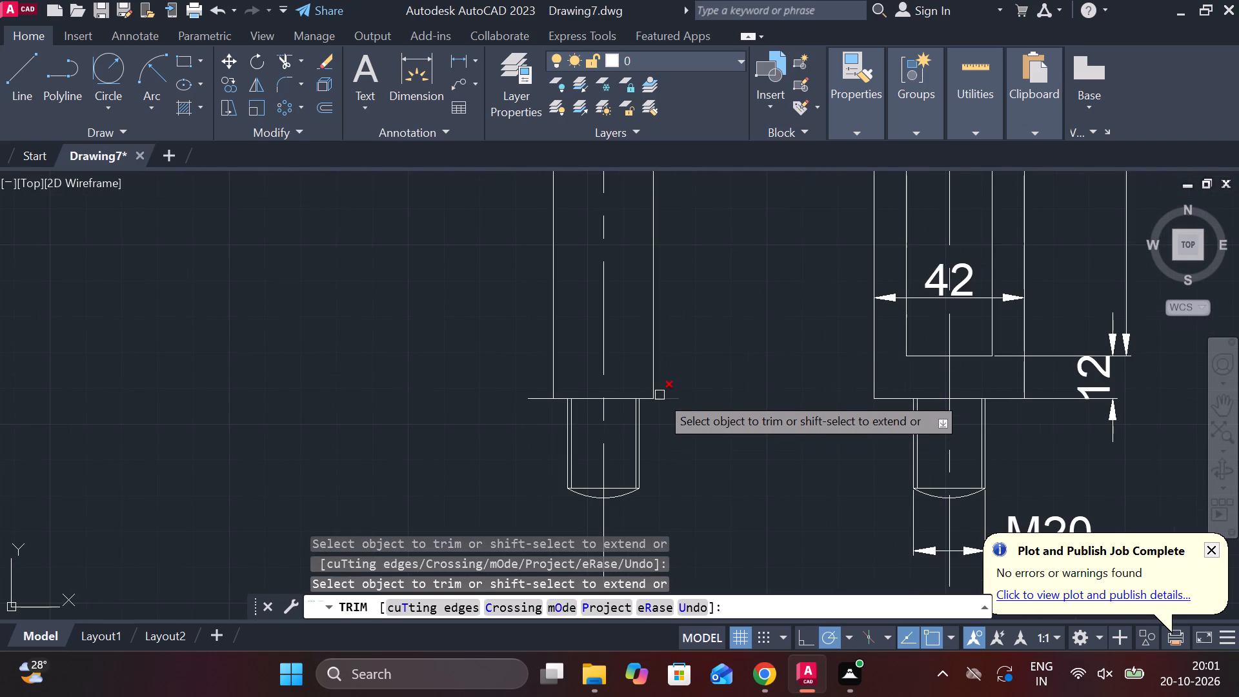
pyautogui.click(665, 397)
pyautogui.click(538, 400)
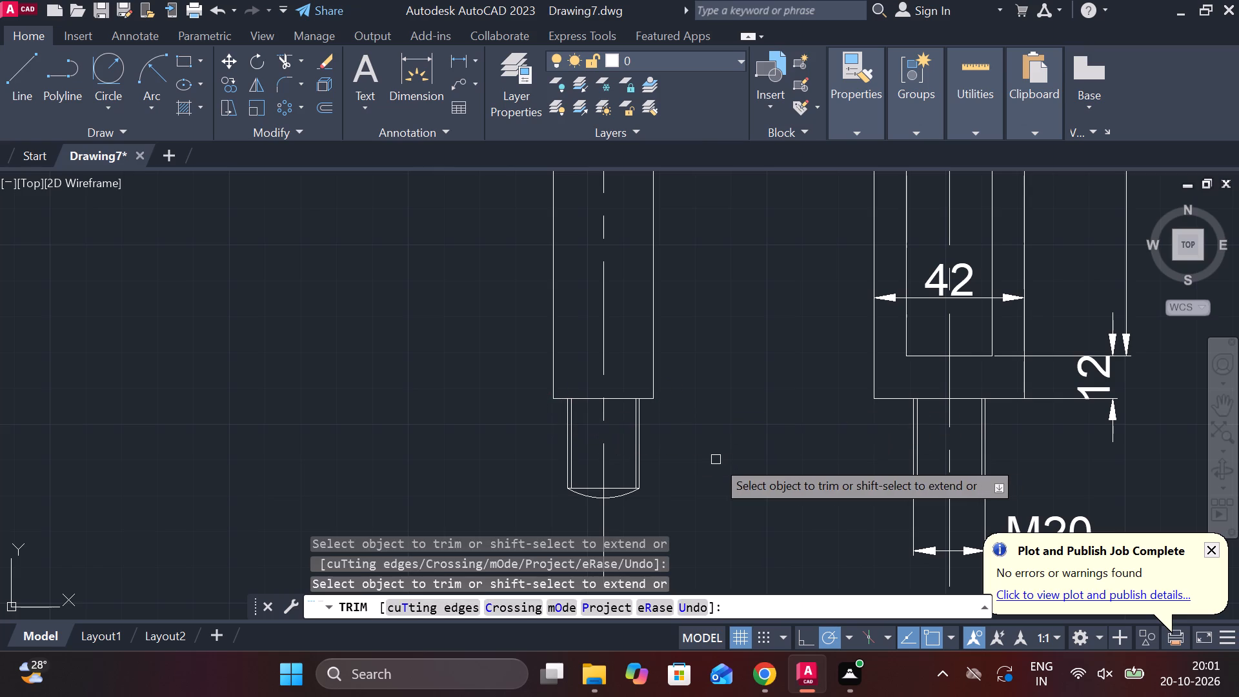
pyautogui.scroll(-2, 713, 441)
pyautogui.press('Escape')
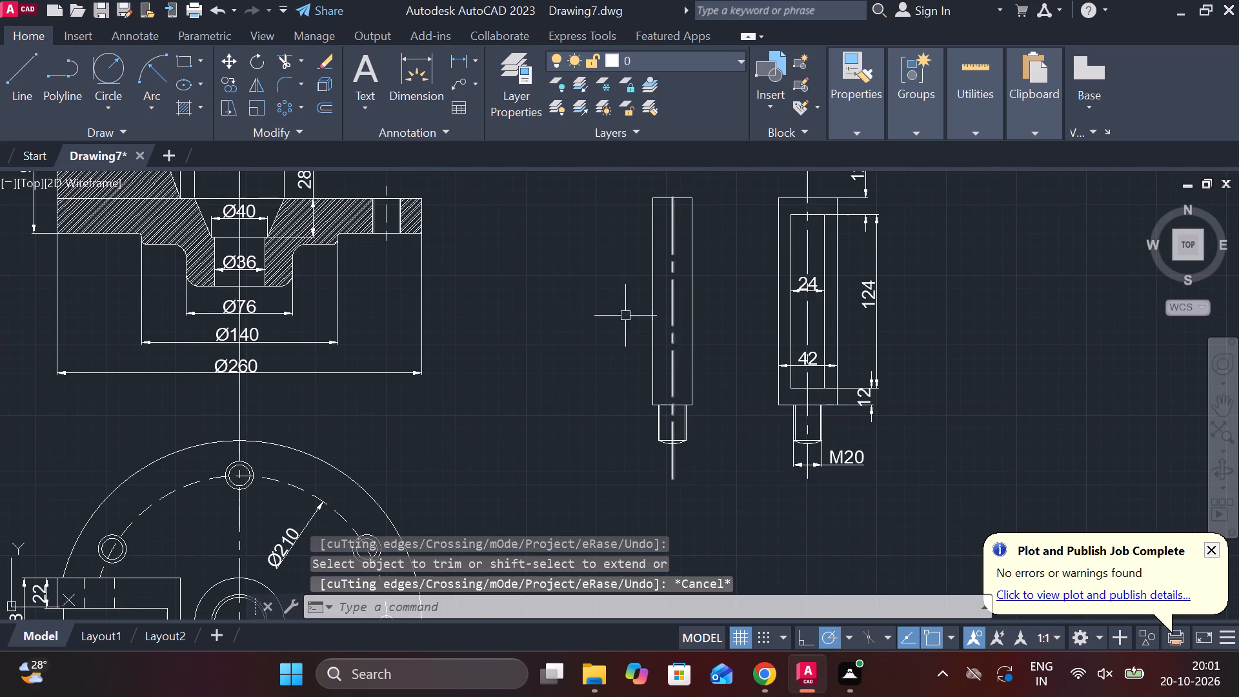
# Add a linear dimension for the body width of the narrow view, placed across its body.
pyautogui.click(461, 60)
pyautogui.scroll(1, 625, 318)
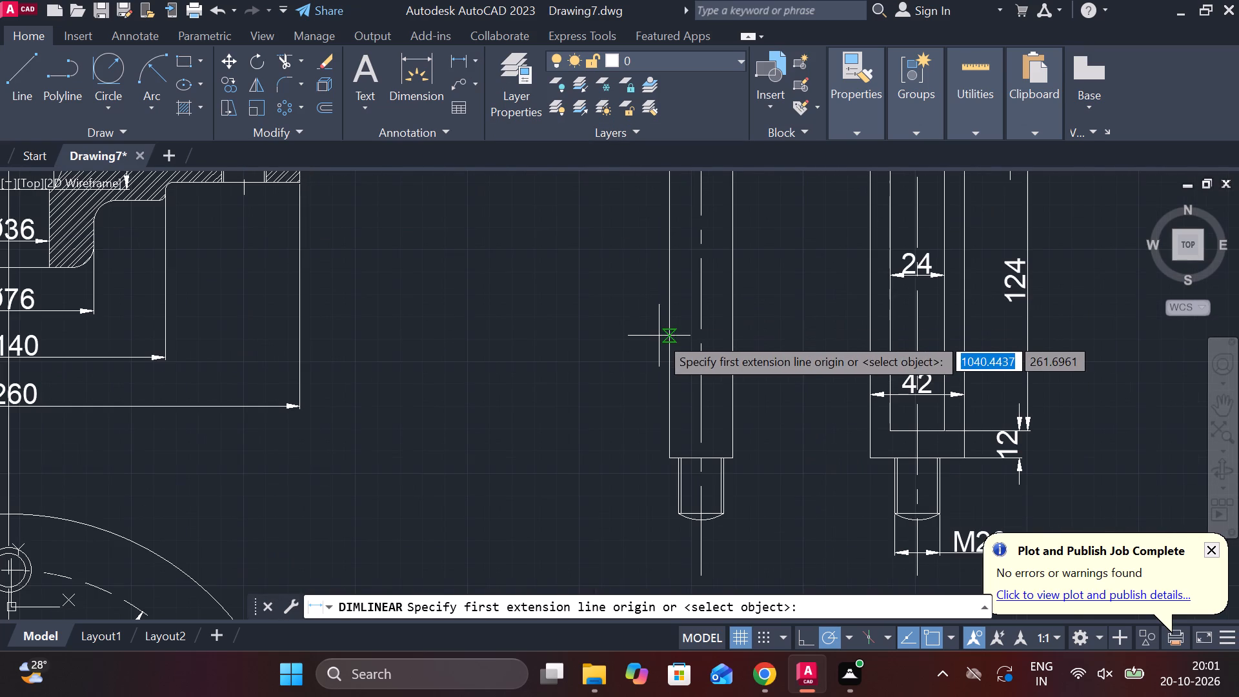
pyautogui.click(659, 336)
pyautogui.click(730, 333)
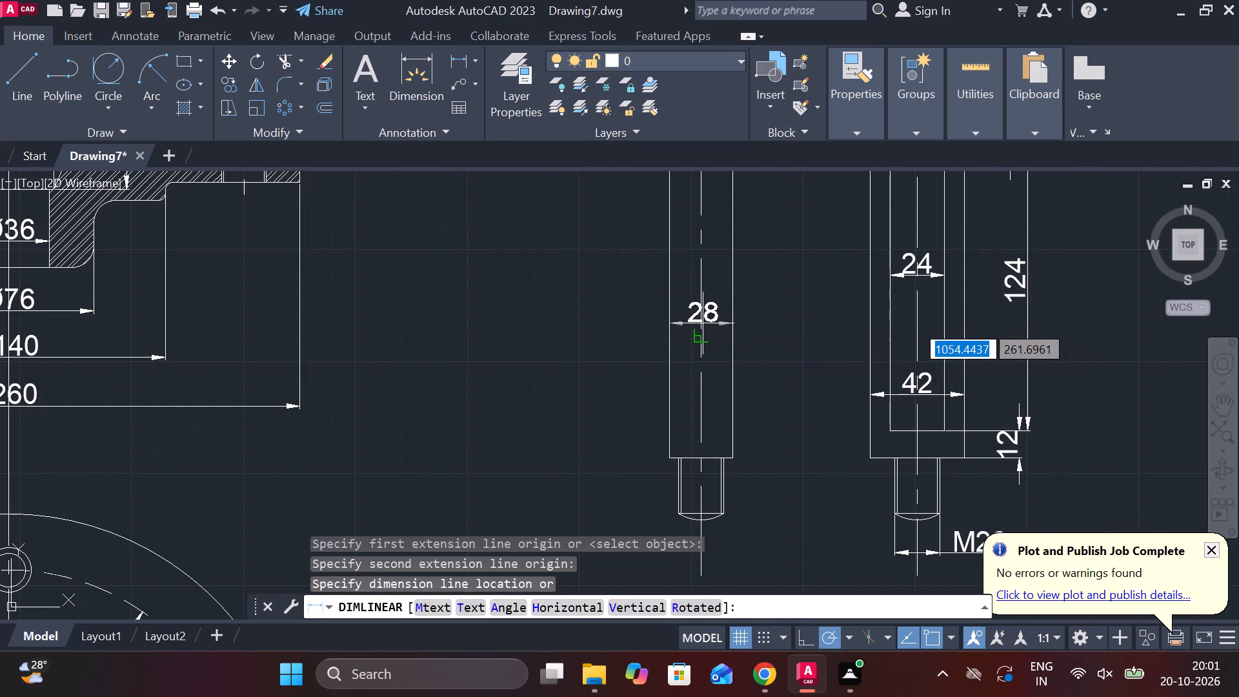
pyautogui.click(703, 323)
pyautogui.scroll(-1, 726, 344)
pyautogui.moveTo(785, 402); pyautogui.dragTo(751, 402, button='middle')
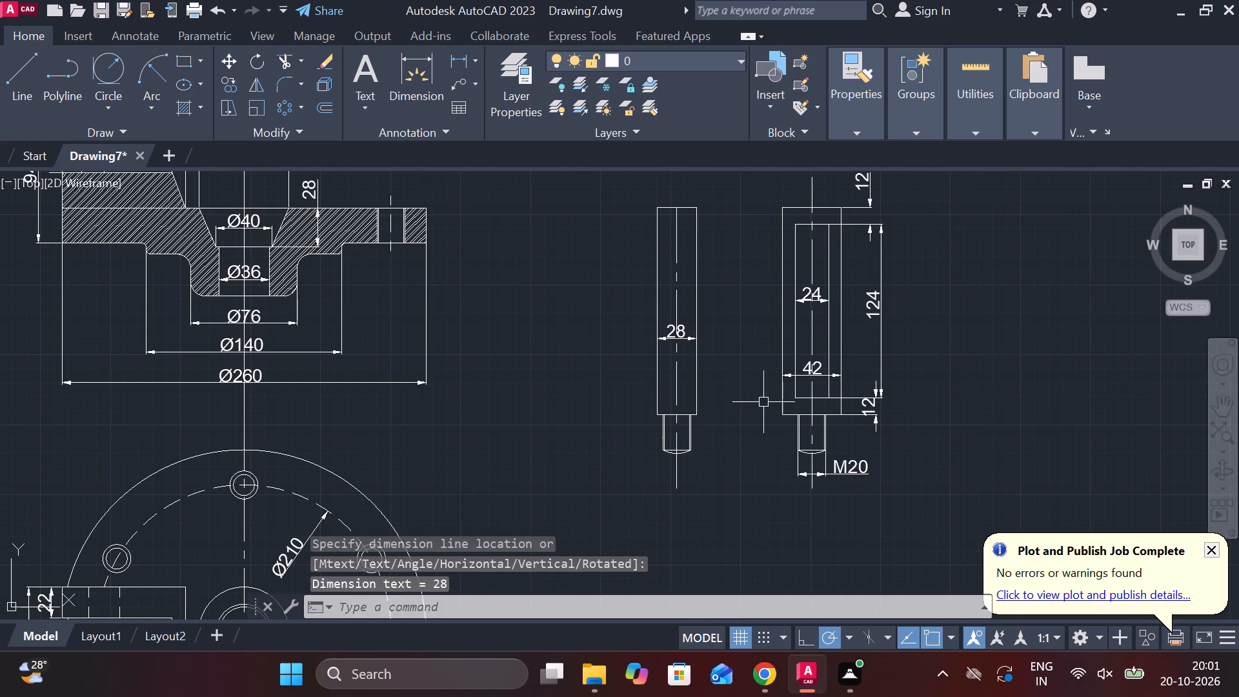
# Move both valve component views with their dimensions diagonally up and closer to the flanged cover.
pyautogui.scroll(-1, 809, 403)
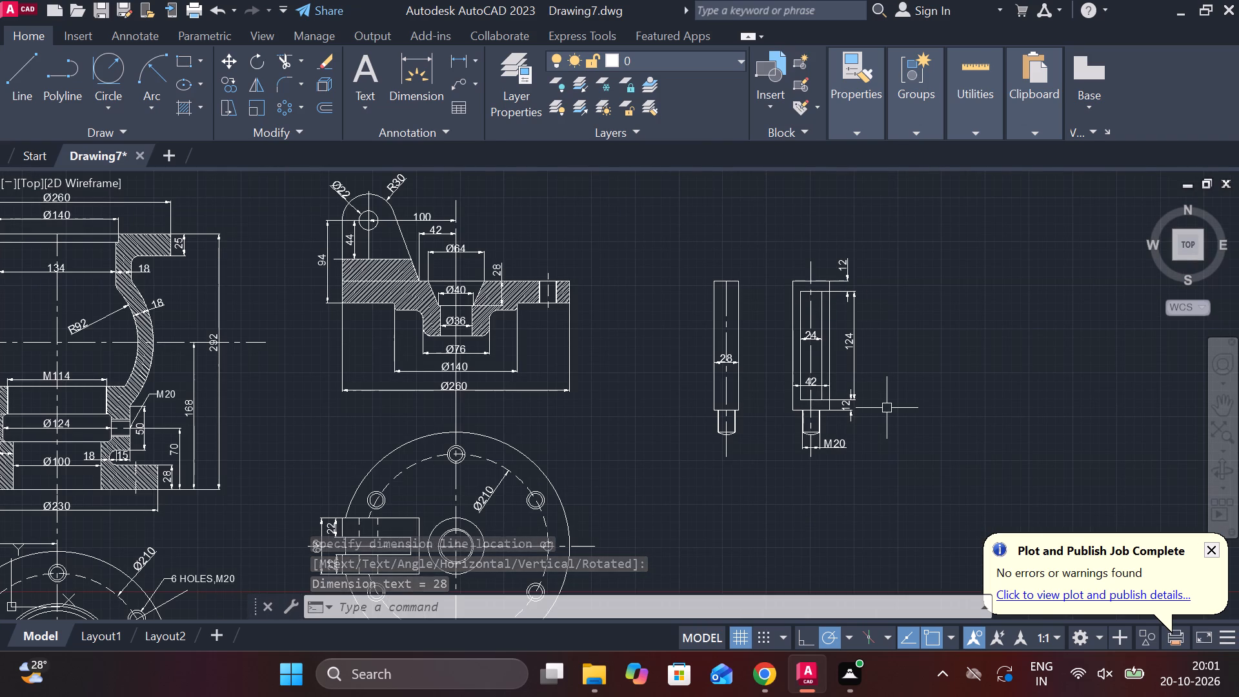
pyautogui.scroll(-1, 889, 407)
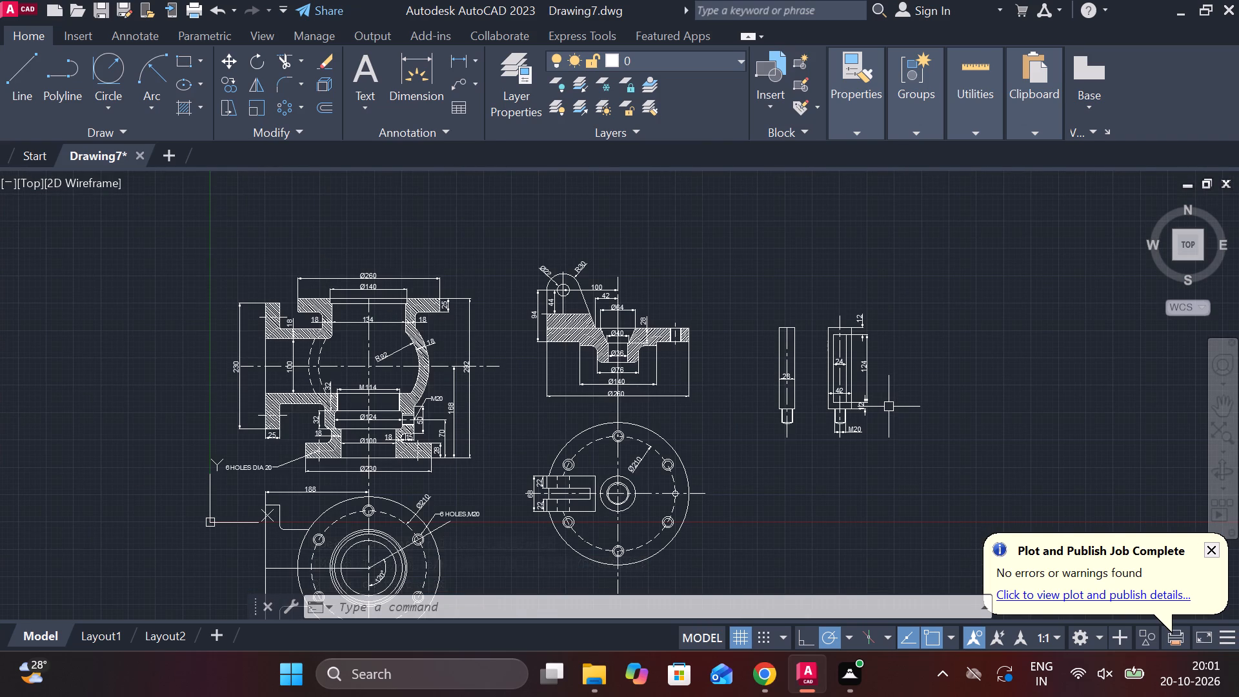
pyautogui.scroll(-1, 810, 367)
pyautogui.scroll(2, 810, 370)
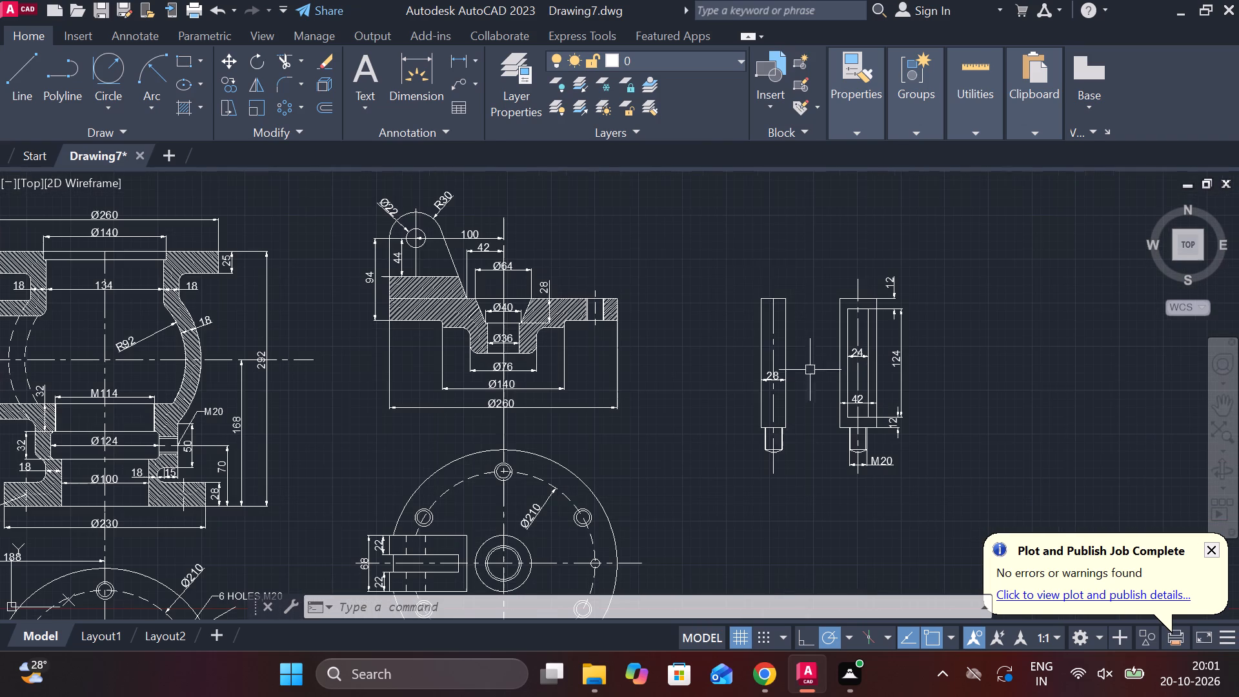
pyautogui.click(652, 241)
pyautogui.click(956, 519)
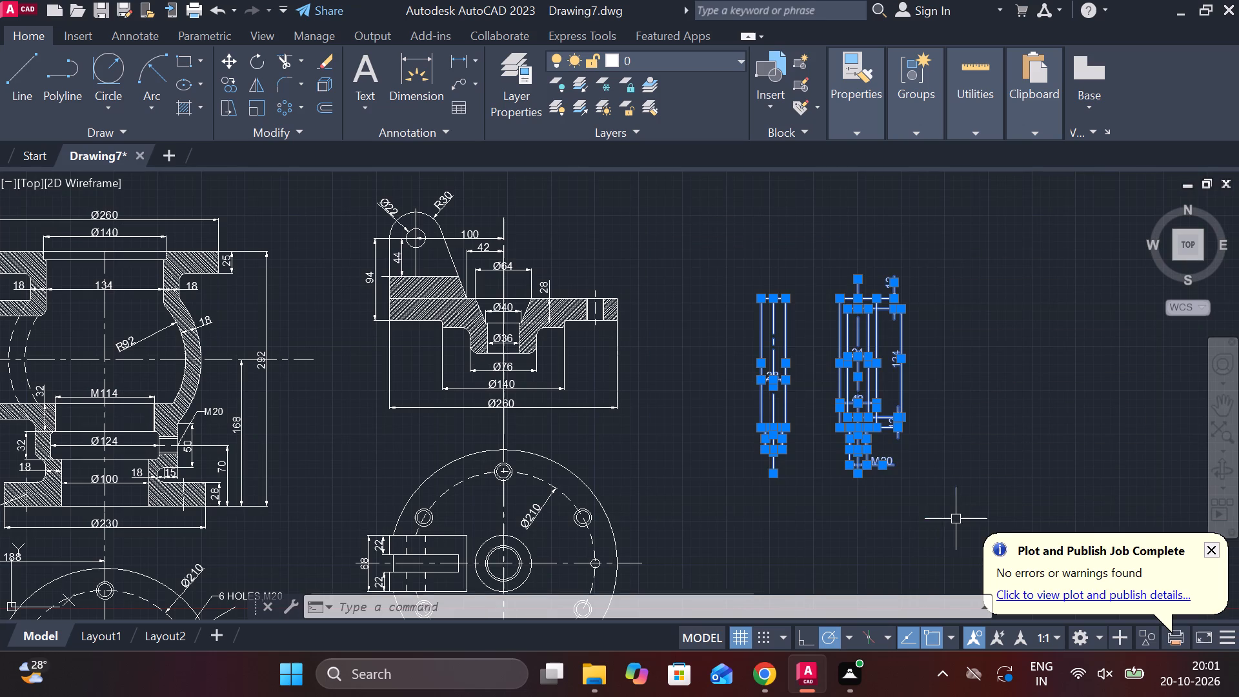
pyautogui.press('m')
pyautogui.press('Return')
pyautogui.click(963, 481)
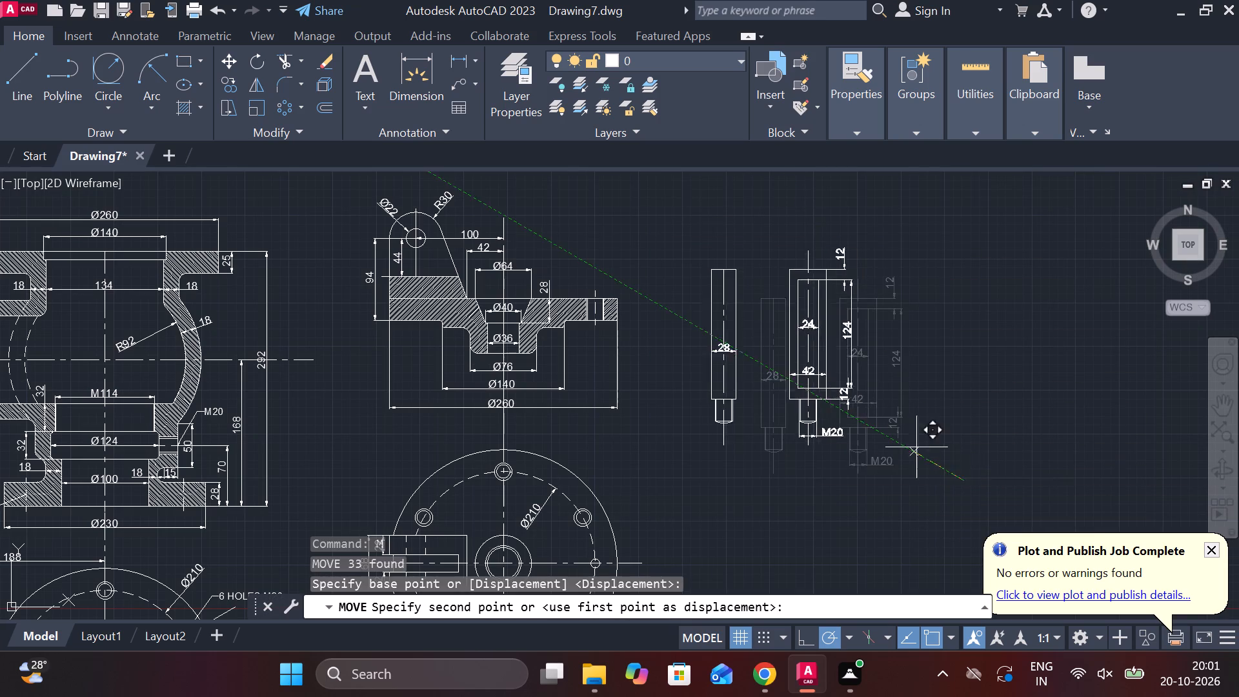
pyautogui.click(908, 445)
pyautogui.press('Escape')
# Below the two views, start a stepped line outline running 38 horizontally, 6 up and 1 inward.
pyautogui.scroll(-1, 965, 445)
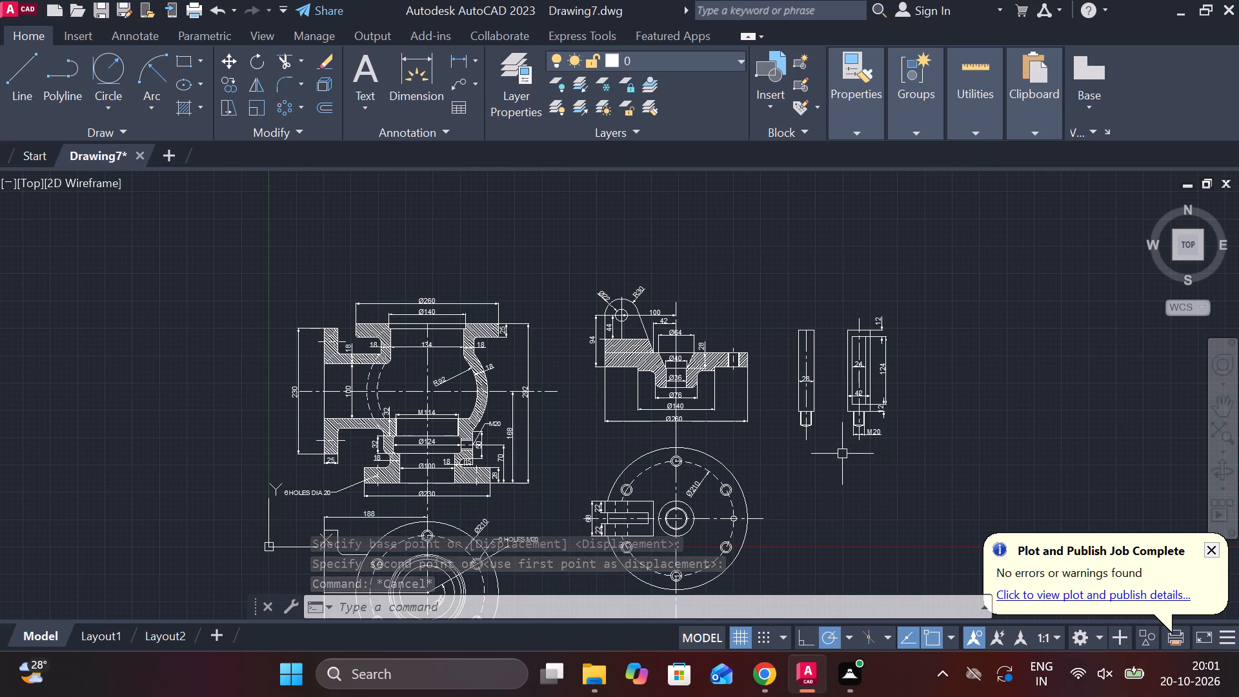
pyautogui.scroll(3, 829, 458)
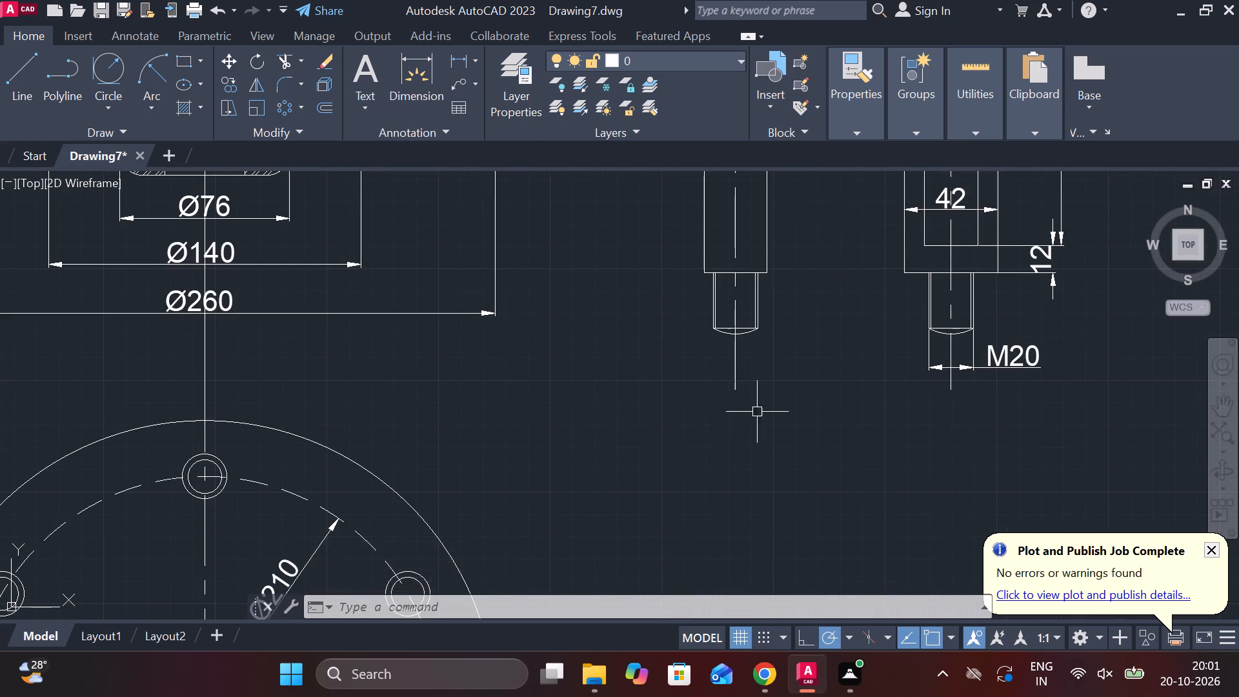
pyautogui.moveTo(768, 421); pyautogui.dragTo(583, 266, button='middle')
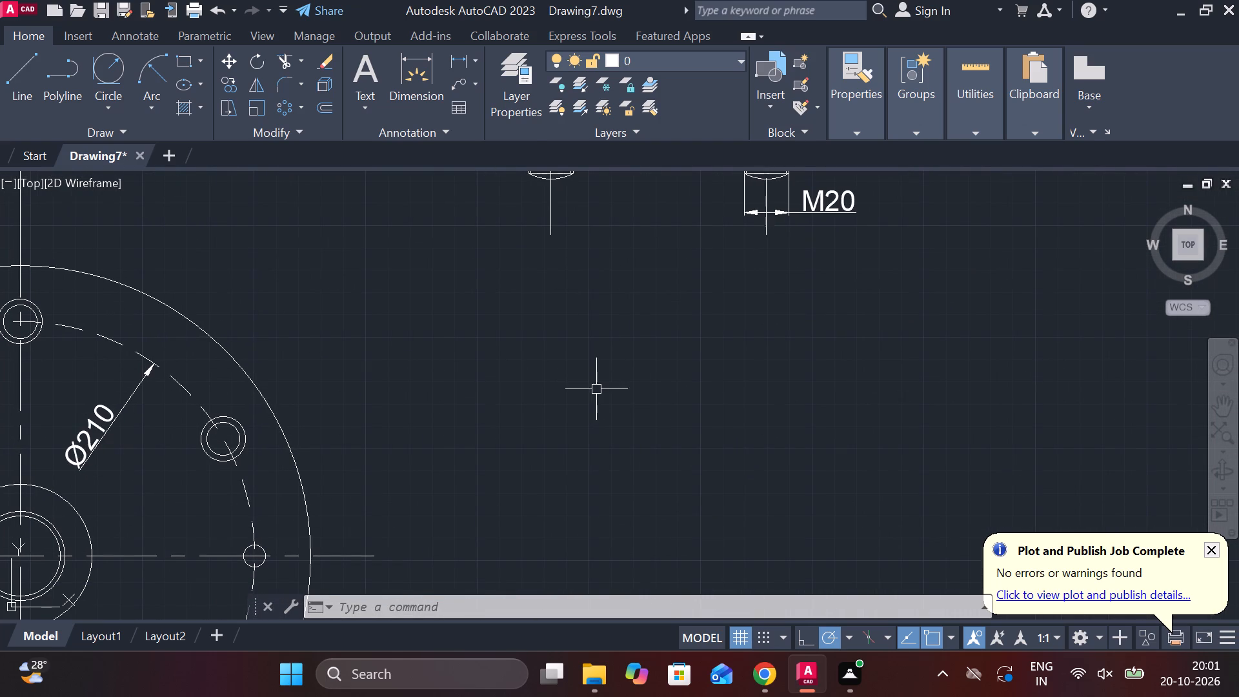
pyautogui.press('l')
pyautogui.press('Return')
pyautogui.click(585, 408)
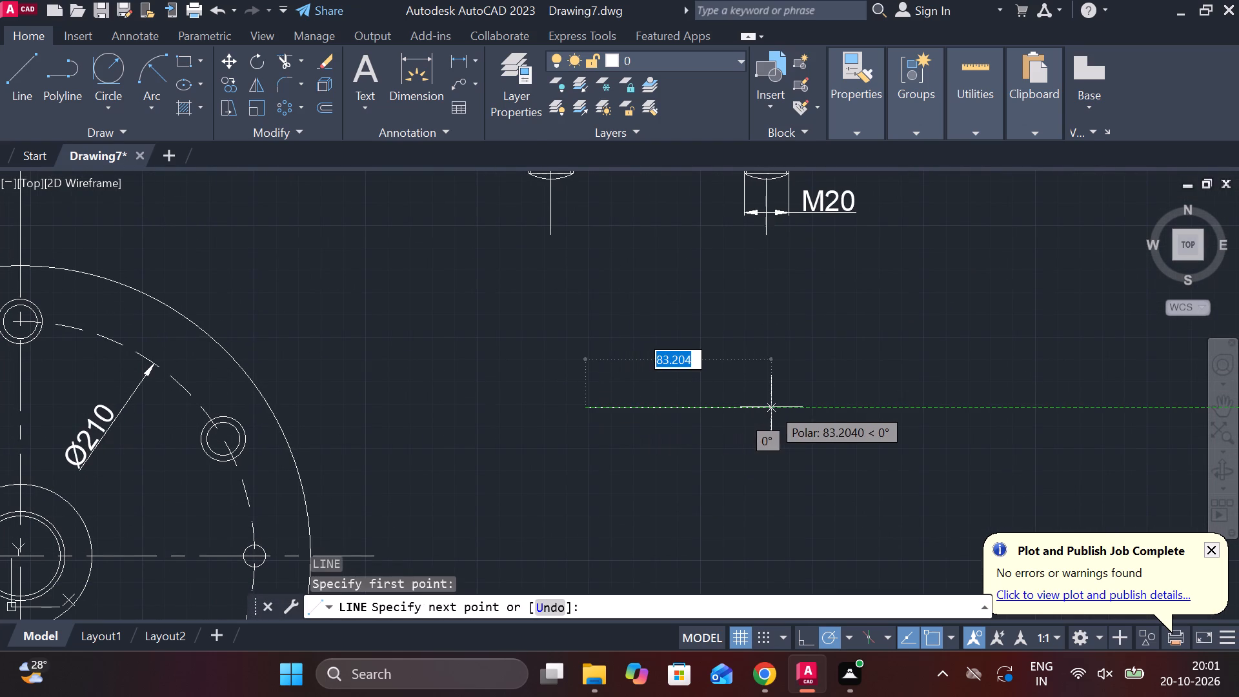
pyautogui.write('38')
pyautogui.press('Return')
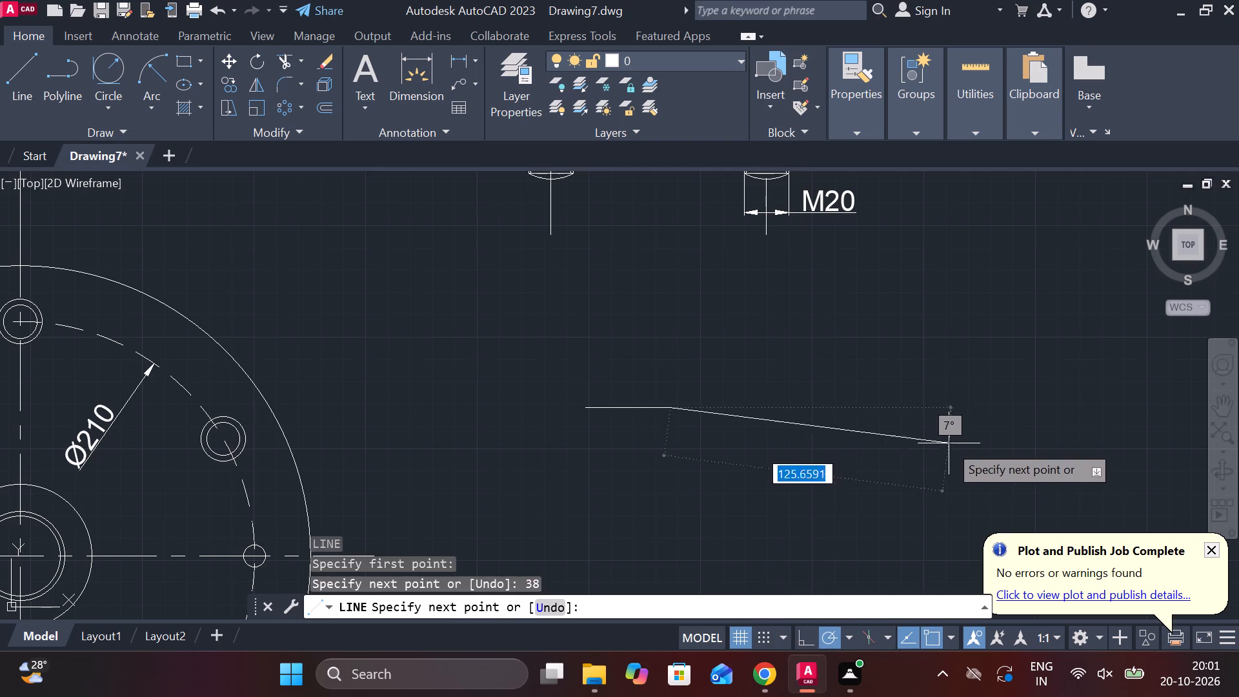
pyautogui.moveTo(712, 373); pyautogui.dragTo(741, 376, button='middle')
pyautogui.scroll(2, 727, 352)
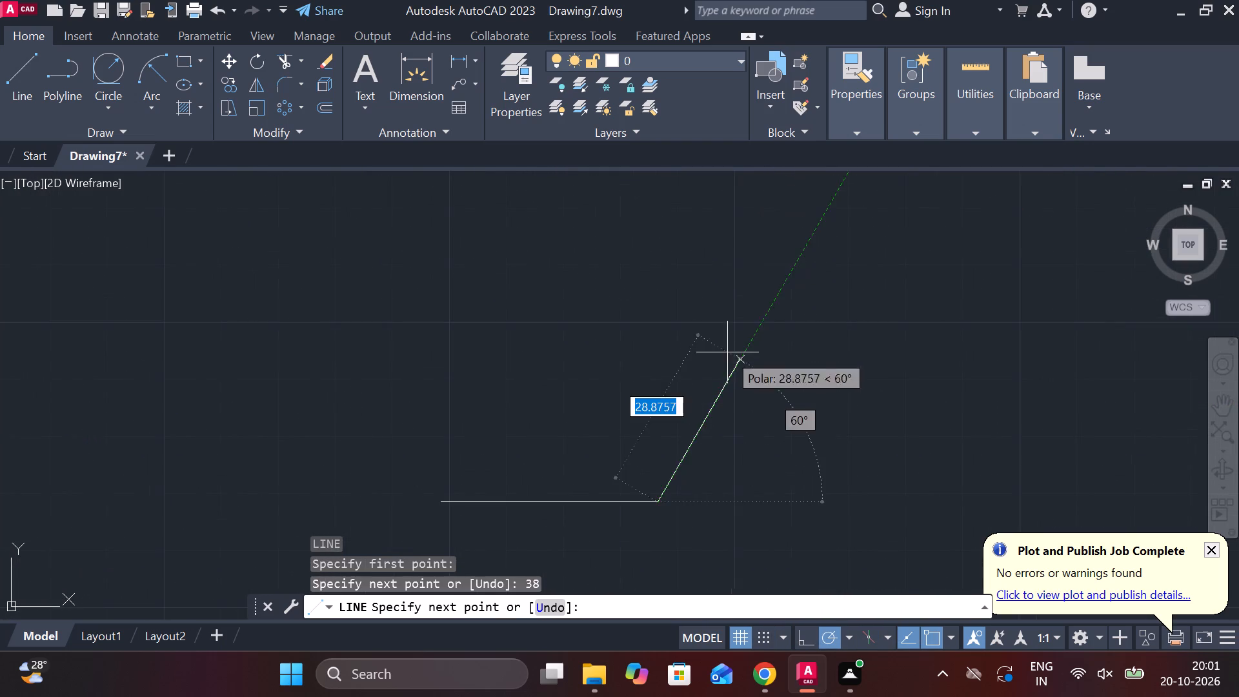
pyautogui.moveTo(734, 361); pyautogui.dragTo(951, 367, button='middle')
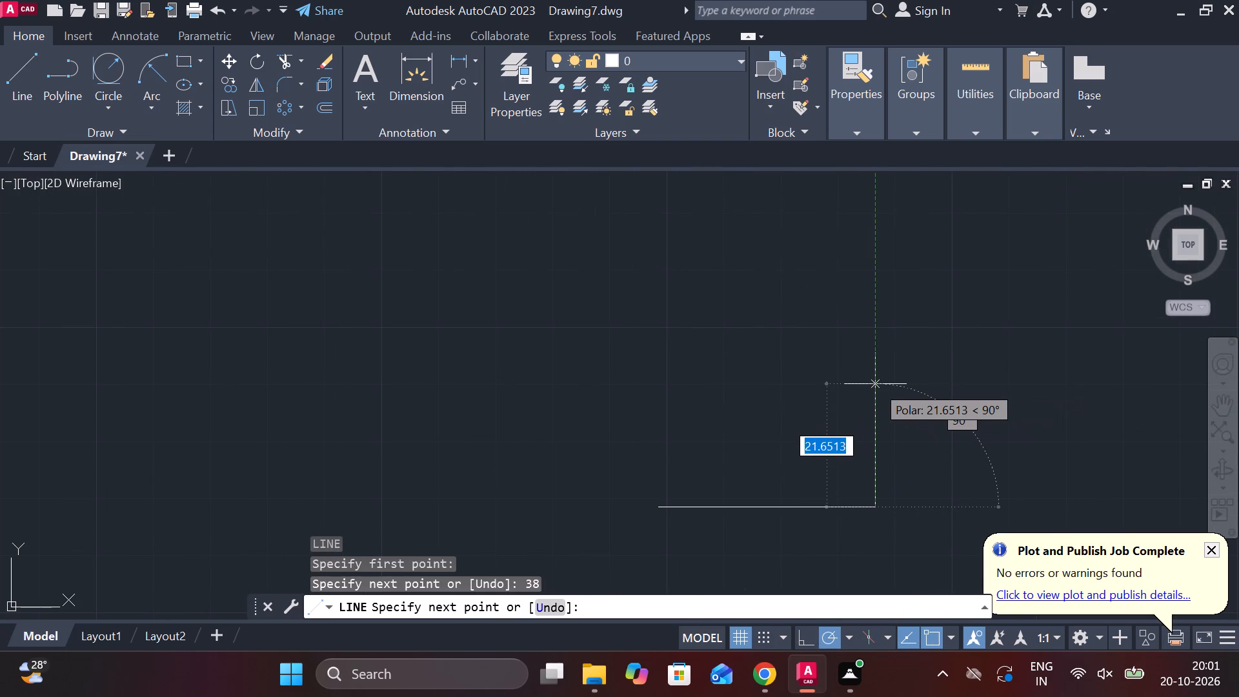
pyautogui.press('6')
pyautogui.press('Return')
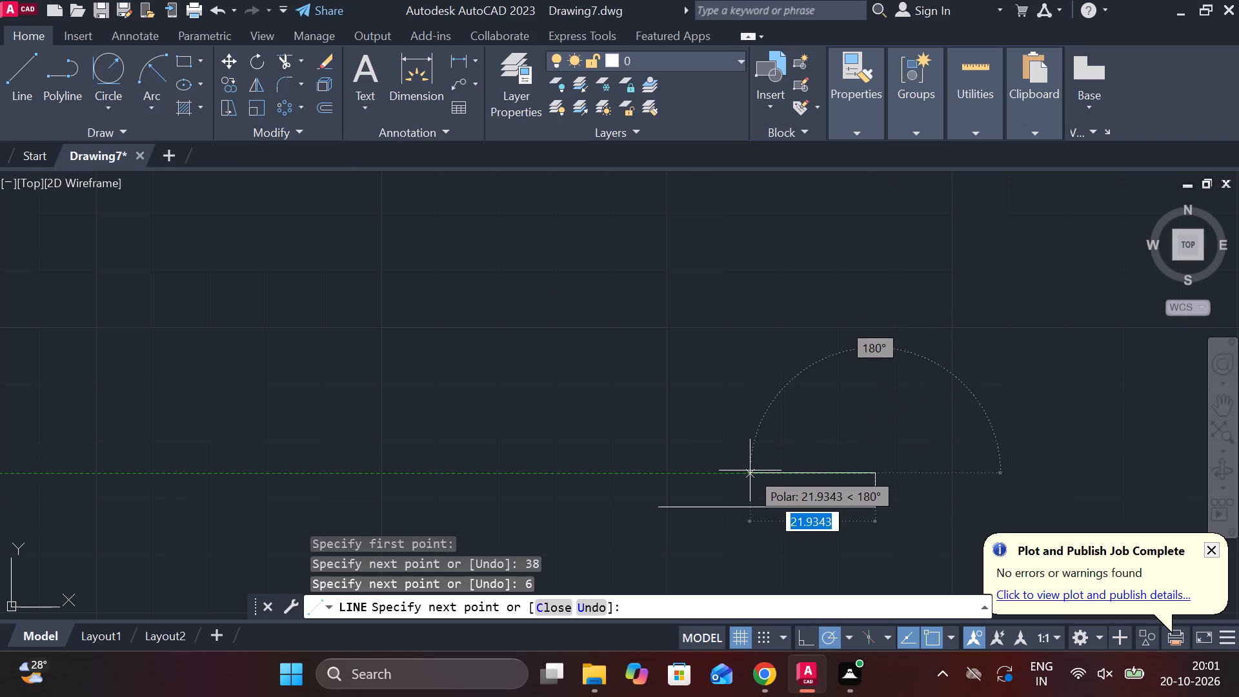
pyautogui.write('1')
pyautogui.press('space')
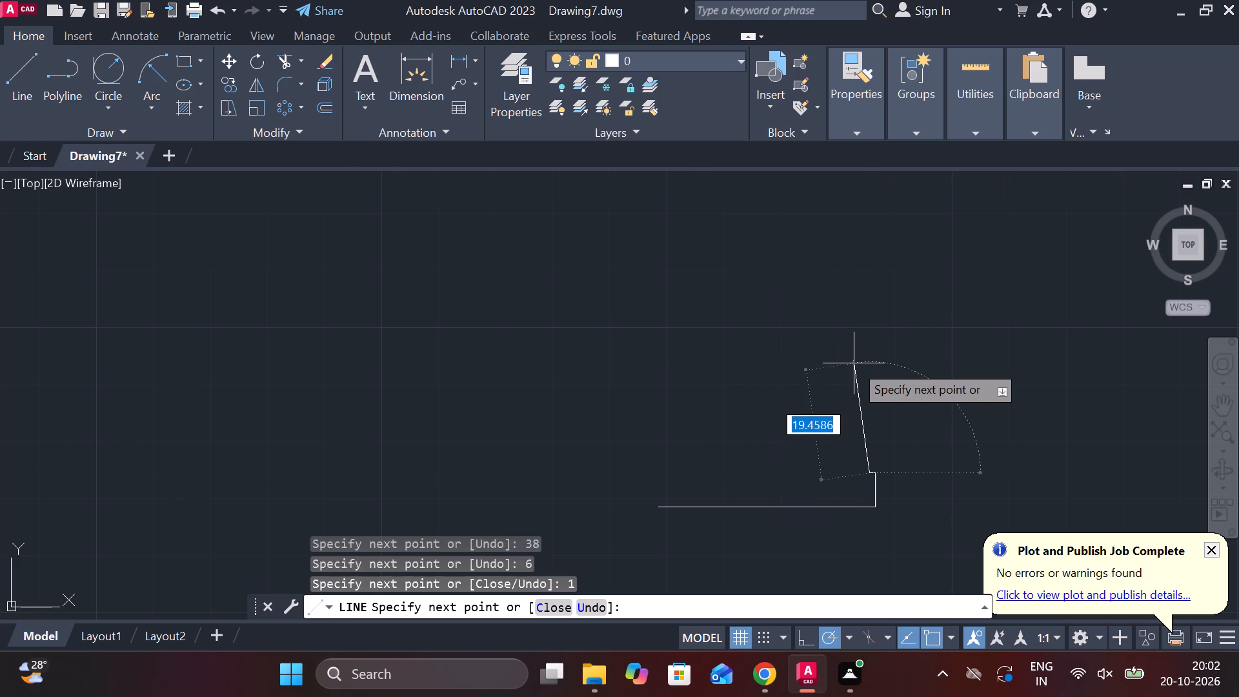
# Continue the outline 24 up, 36 across, down to shoulder level, 1 outward and back to the start point.
pyautogui.press('3')
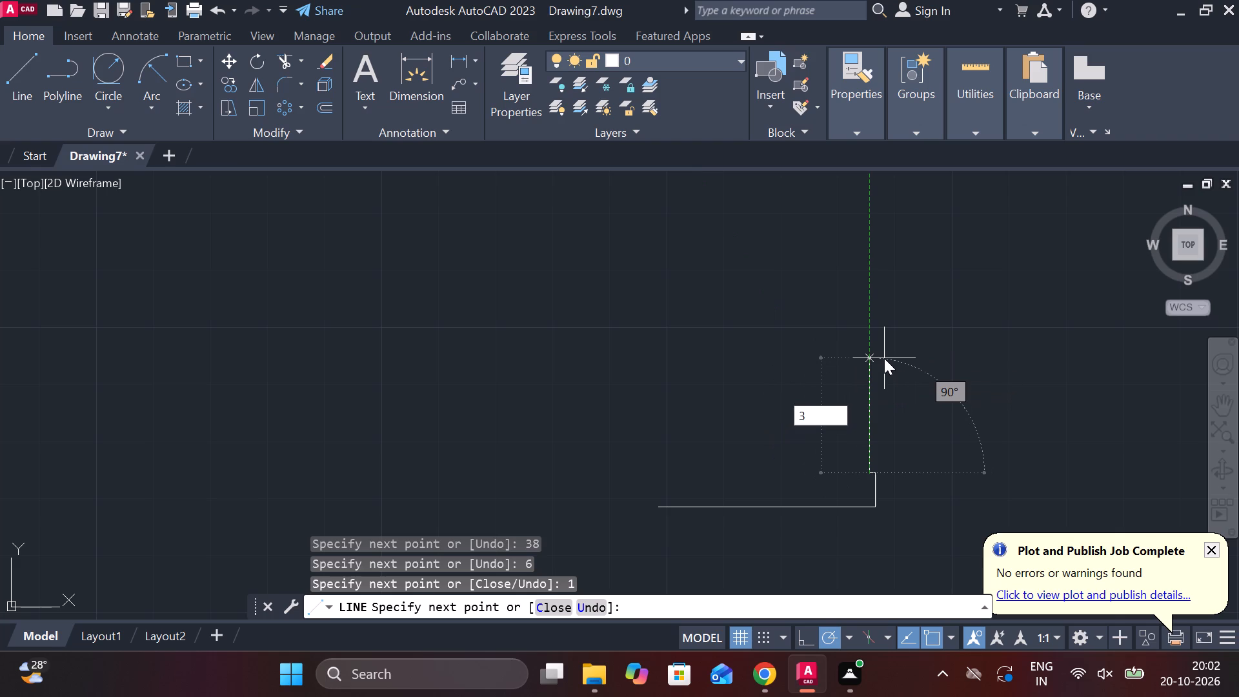
pyautogui.press('BackSpace')
pyautogui.write('24')
pyautogui.press('space')
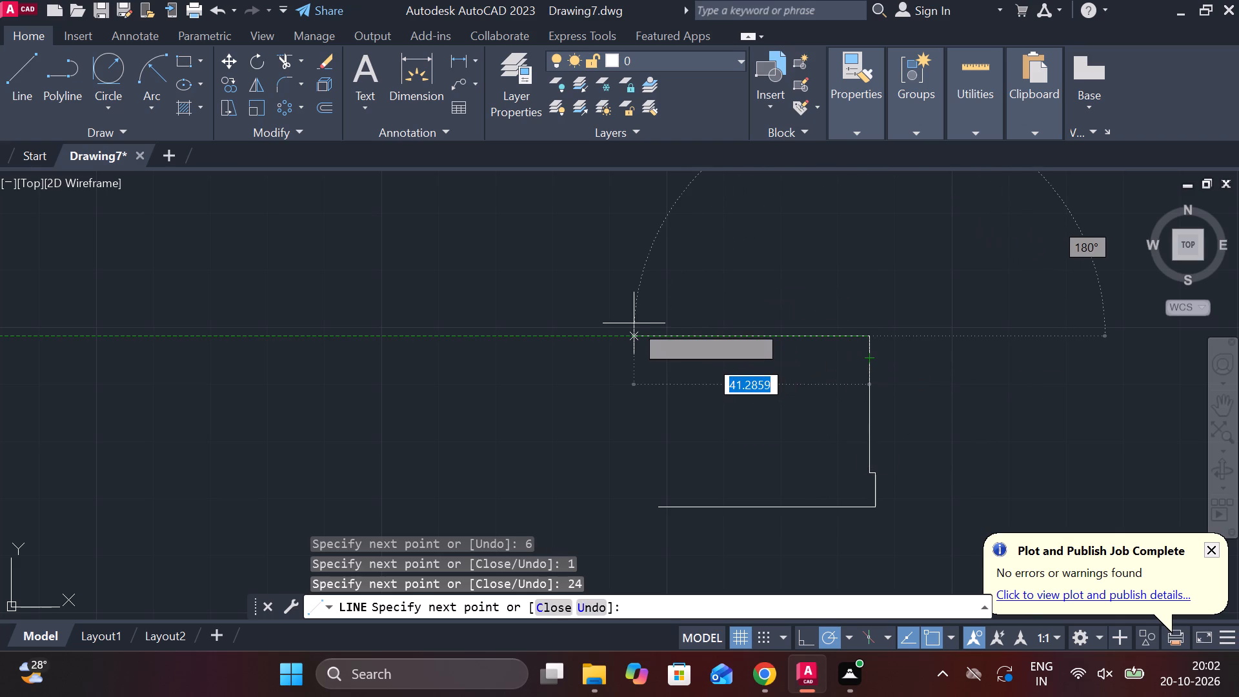
pyautogui.write('36')
pyautogui.press('Return')
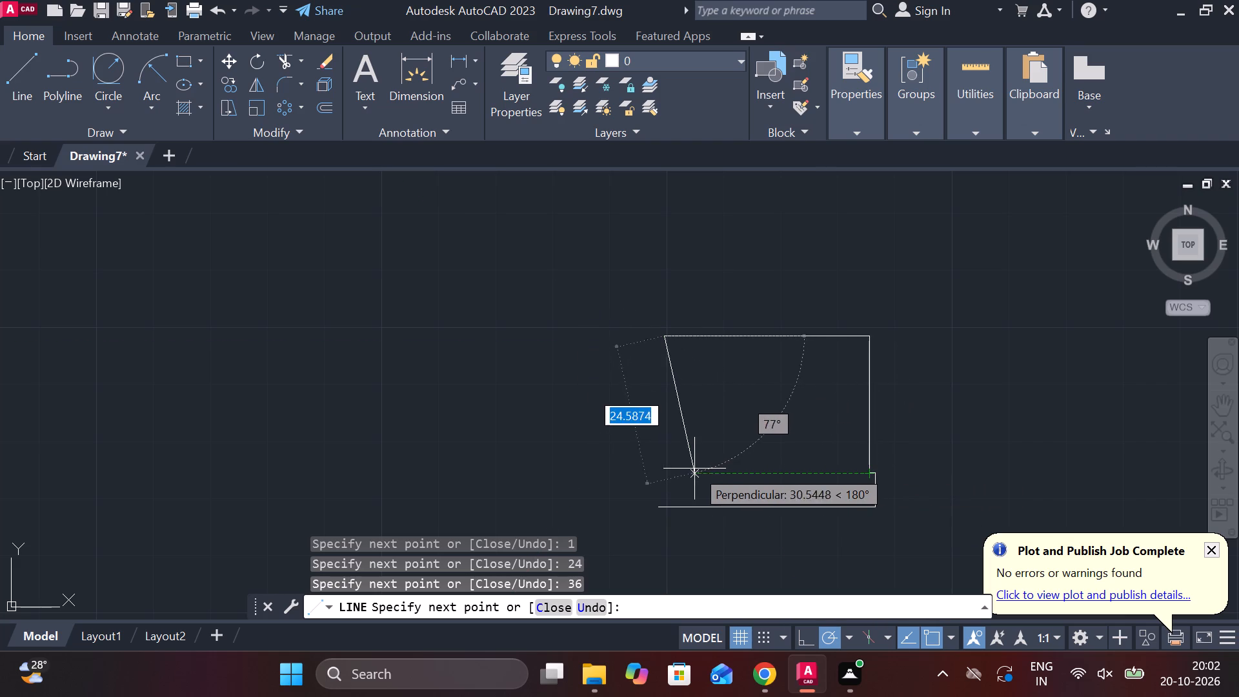
pyautogui.click(665, 470)
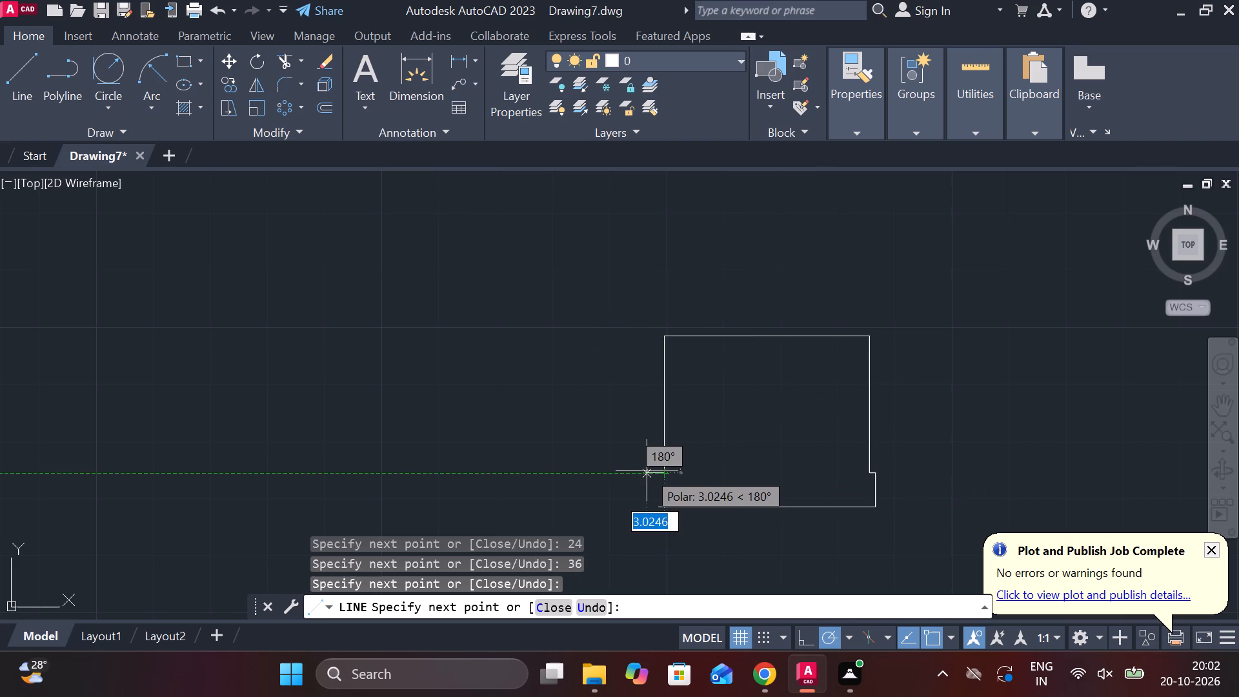
pyautogui.write('1')
pyautogui.press('space')
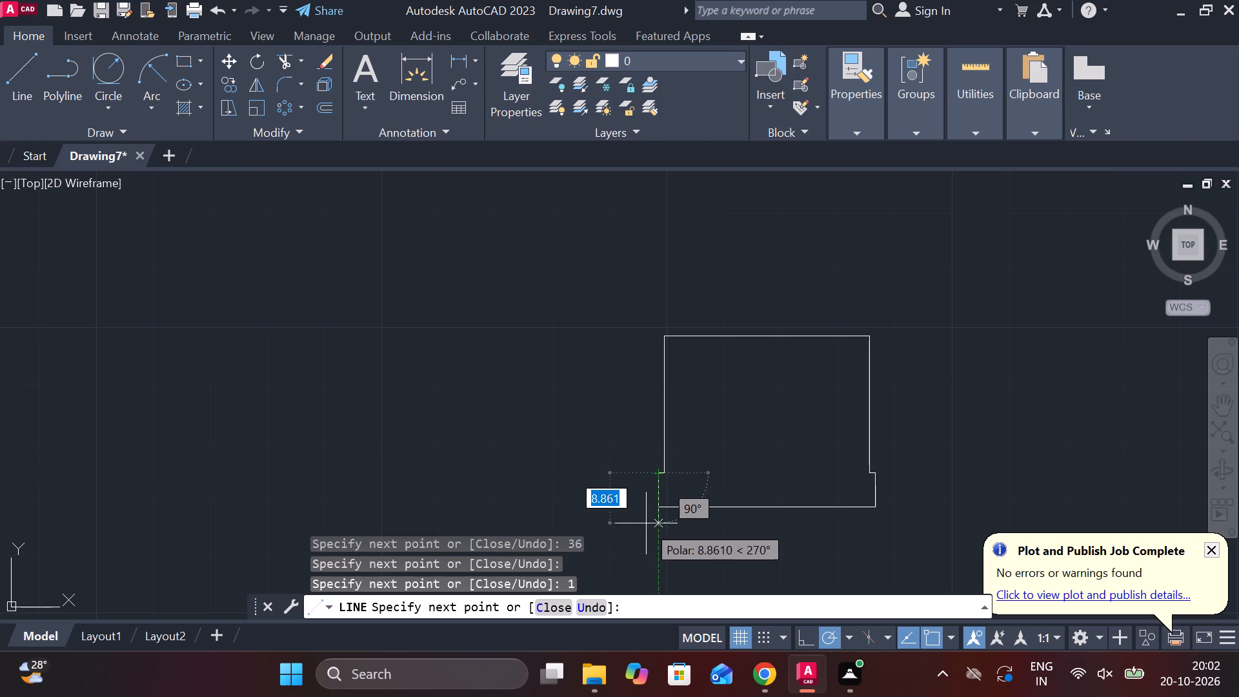
pyautogui.scroll(2, 652, 509)
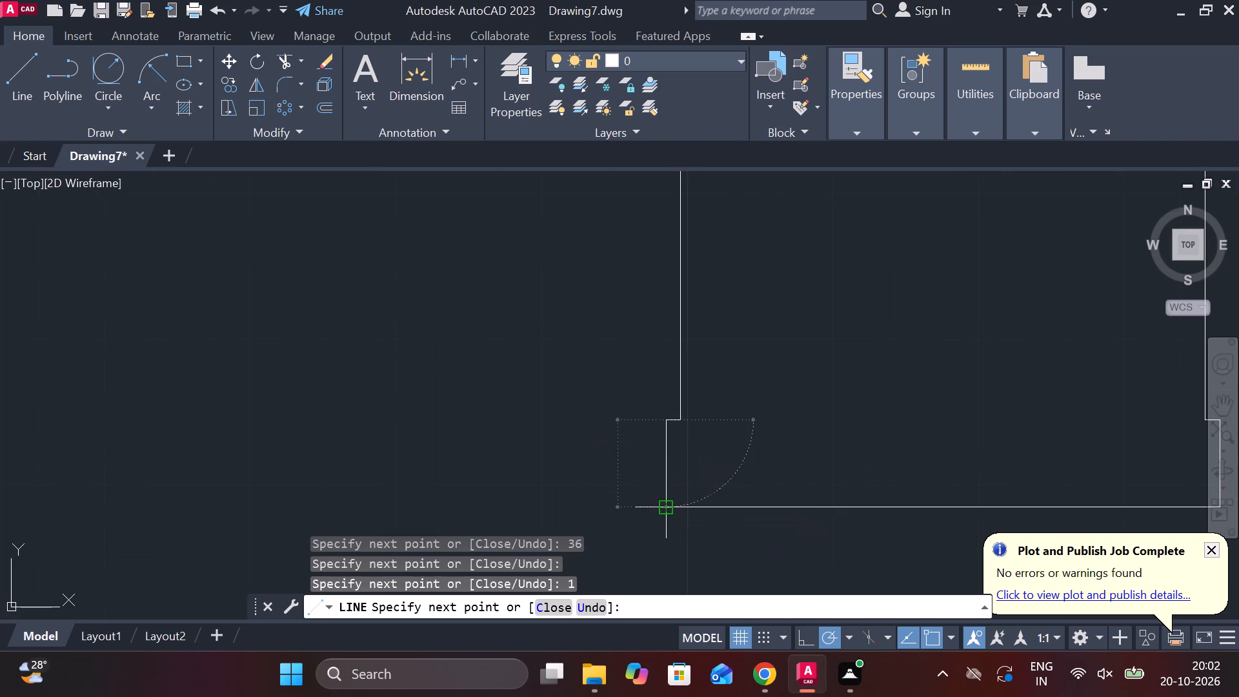
pyautogui.click(667, 507)
pyautogui.scroll(-1, 832, 440)
pyautogui.press('Escape')
# Draw a vertical line from the midpoint of the new outline's top edge to its bottom edge.
pyautogui.moveTo(902, 428); pyautogui.dragTo(721, 450, button='middle')
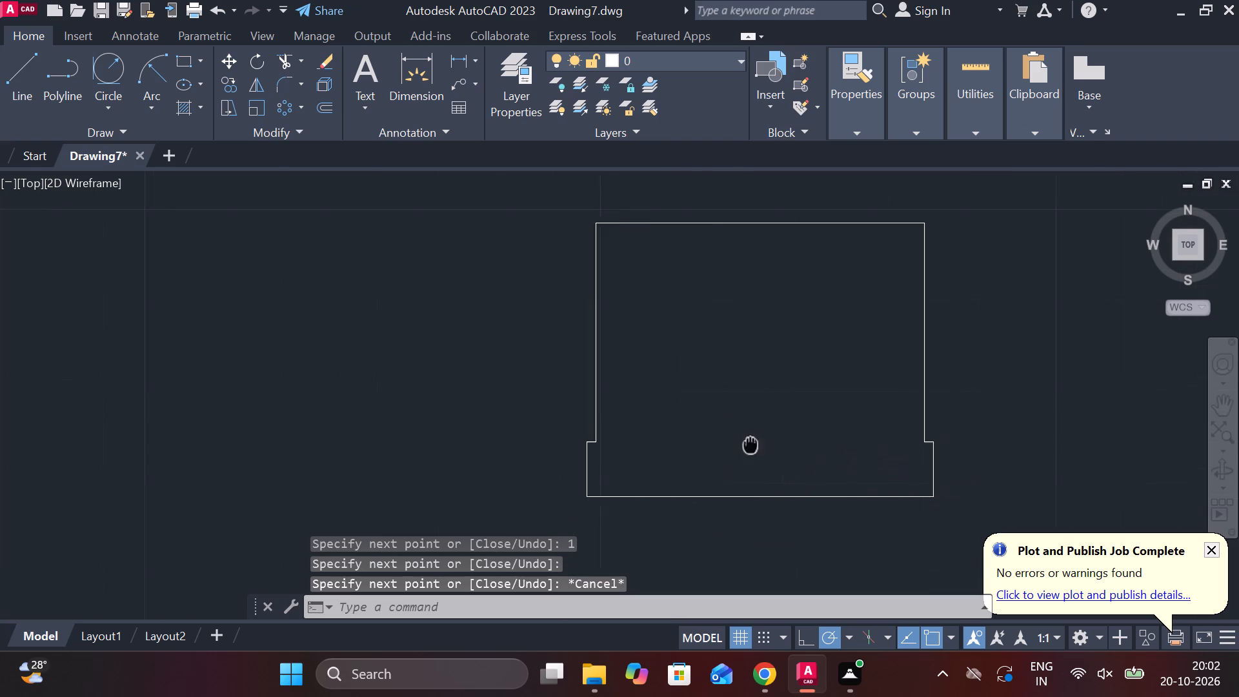
pyautogui.moveTo(721, 450); pyautogui.dragTo(710, 453, button='middle')
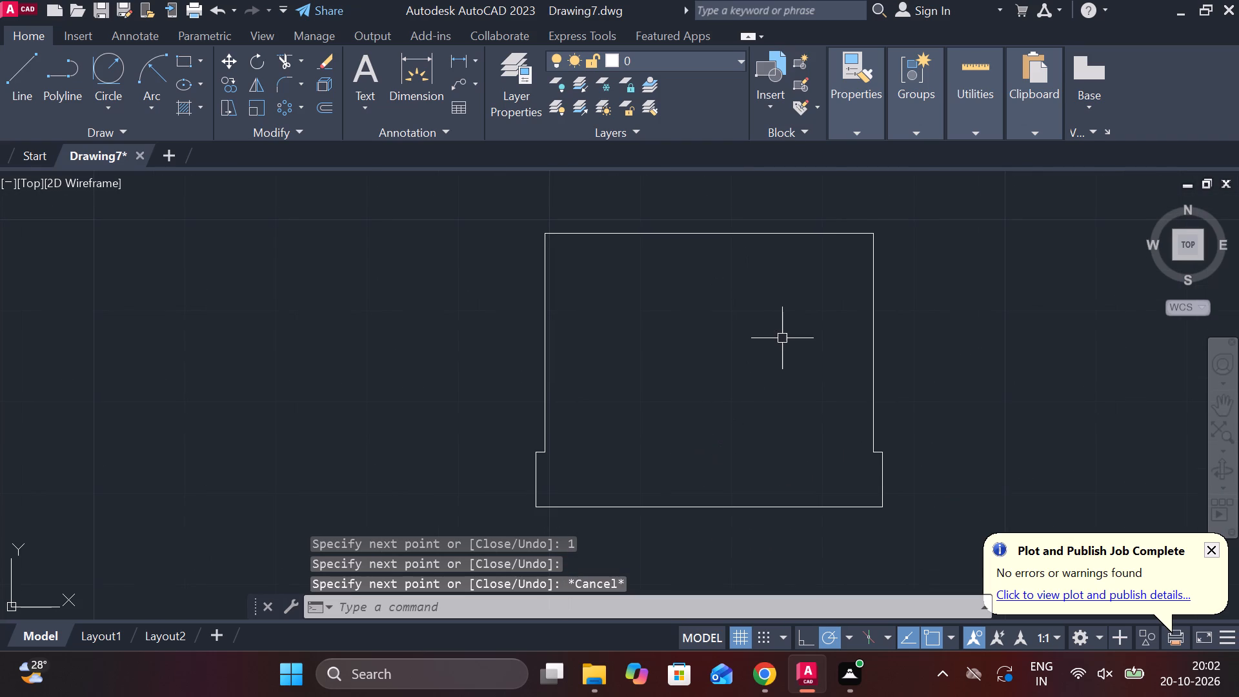
pyautogui.press('l')
pyautogui.press('Return')
pyautogui.click(707, 237)
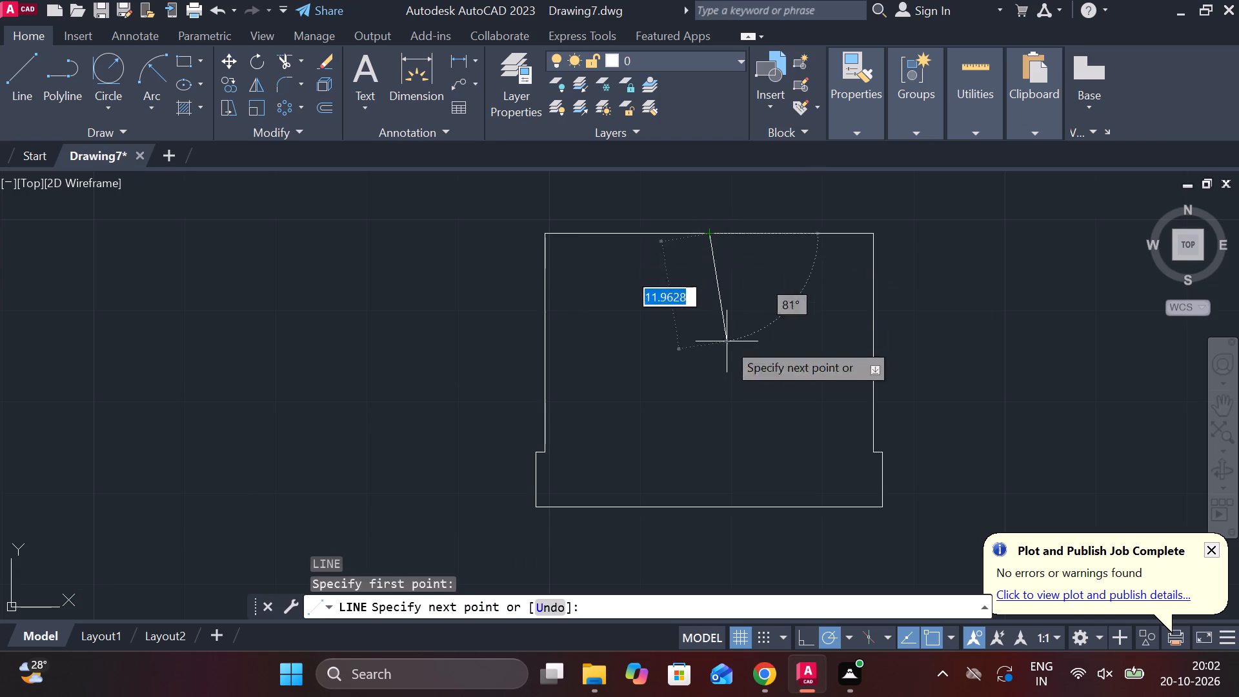
pyautogui.click(707, 513)
pyautogui.press('Escape')
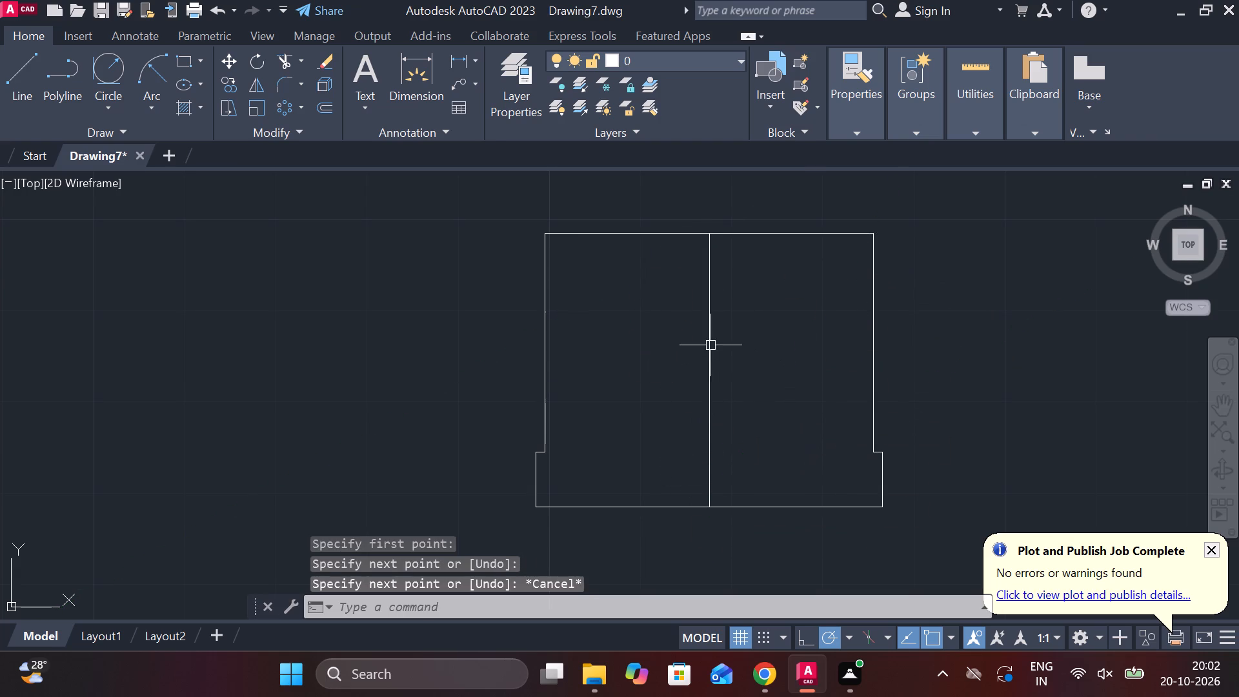
# Offset the outline's vertical centre line by 14 to both sides.
pyautogui.click(709, 345)
pyautogui.press('o')
pyautogui.press('Return')
pyautogui.press('Return')
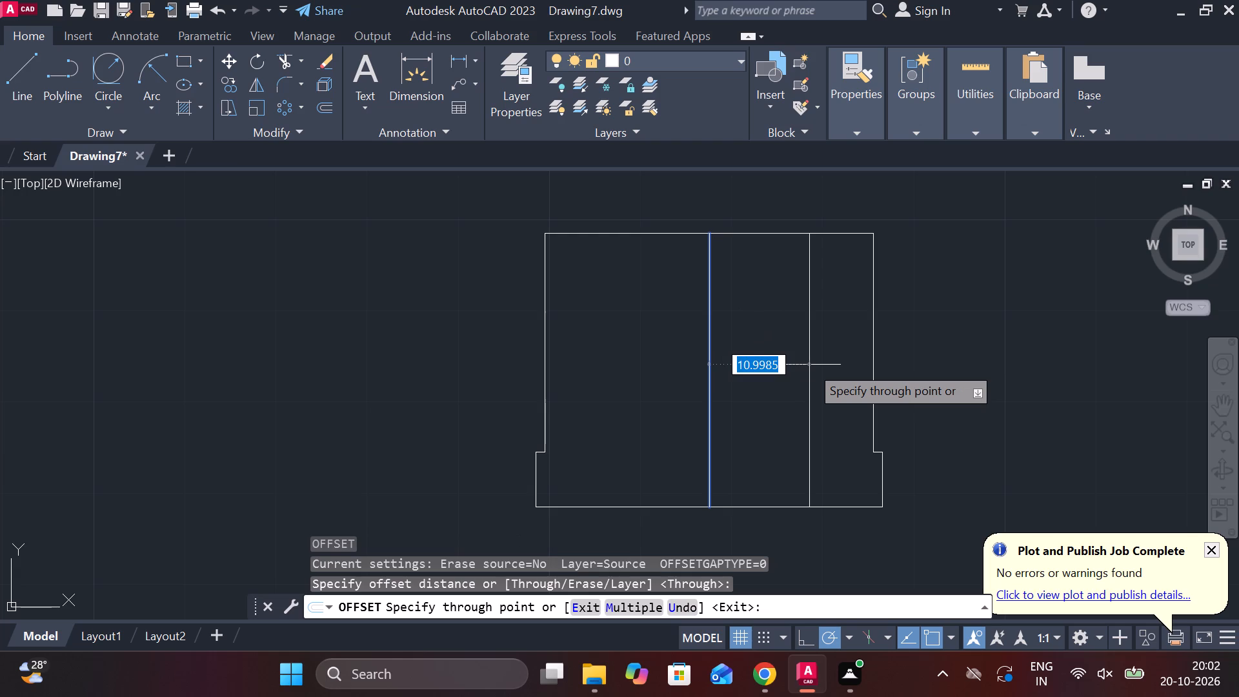
pyautogui.write('14')
pyautogui.press('space')
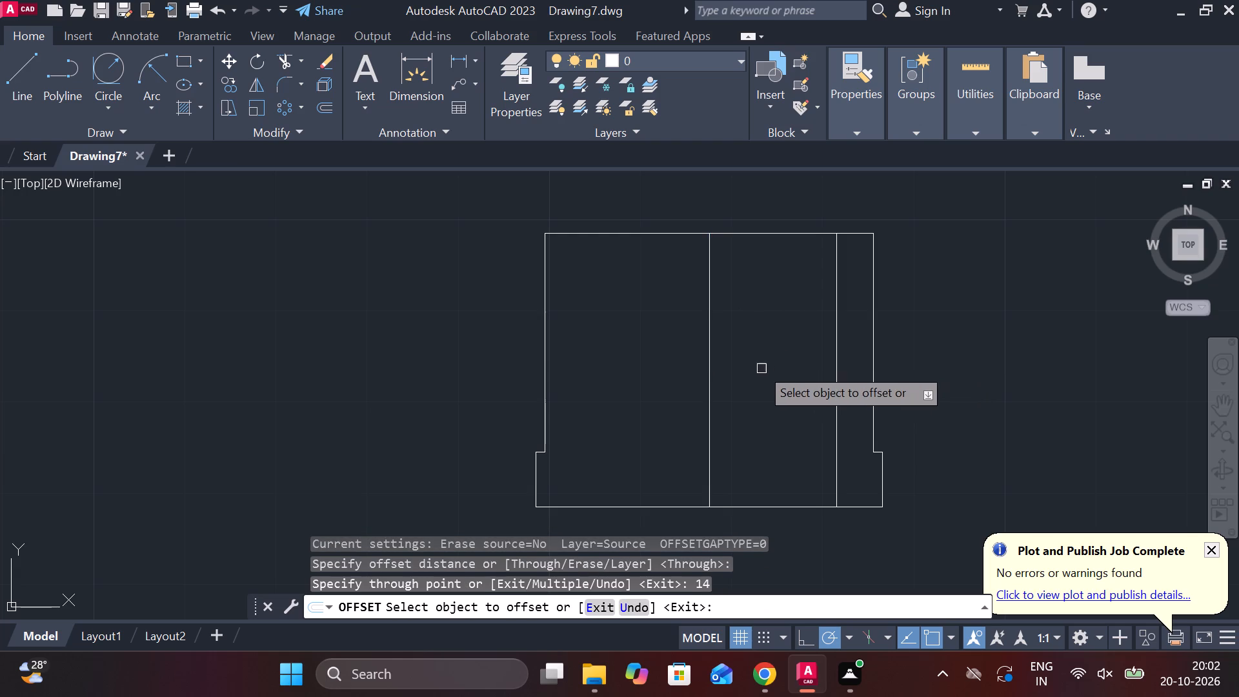
pyautogui.click(707, 350)
pyautogui.write('14')
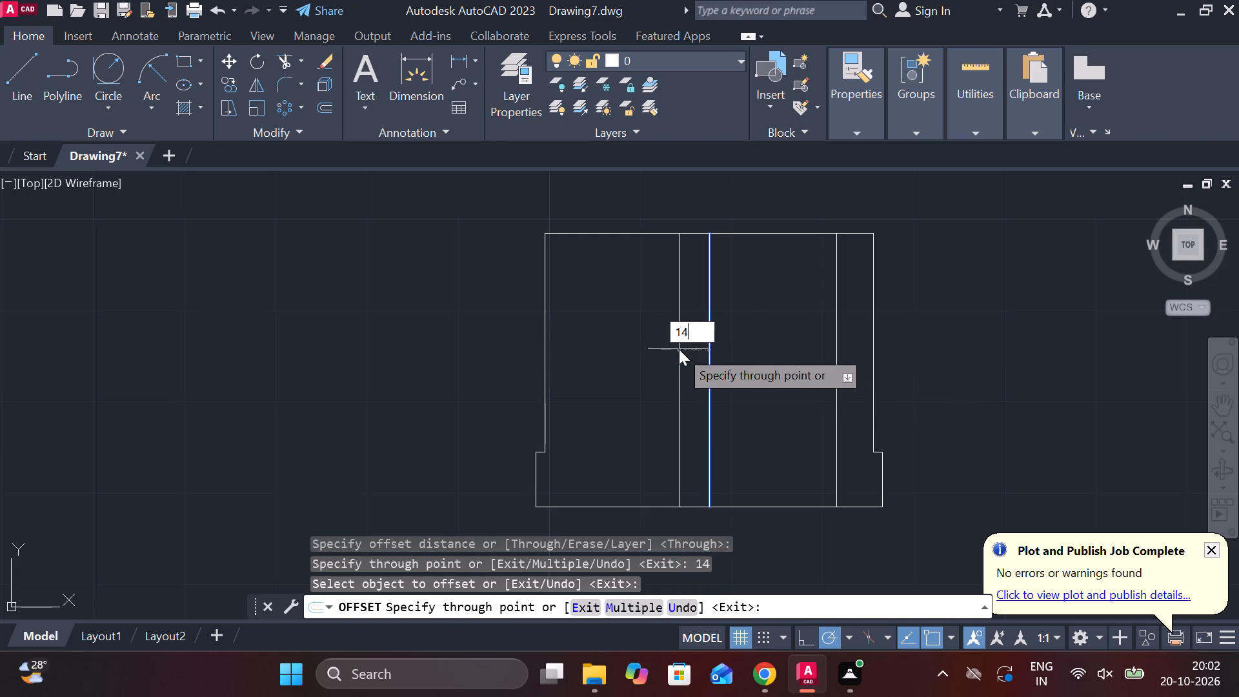
pyautogui.press('space')
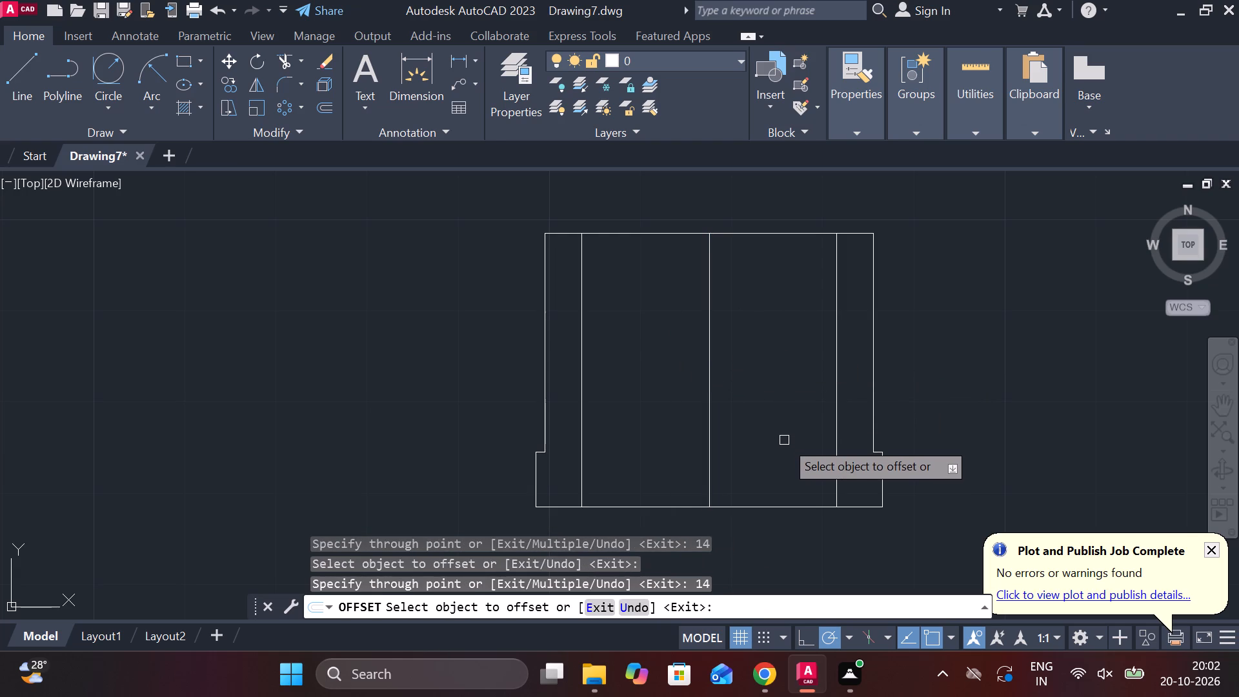
pyautogui.press('Escape')
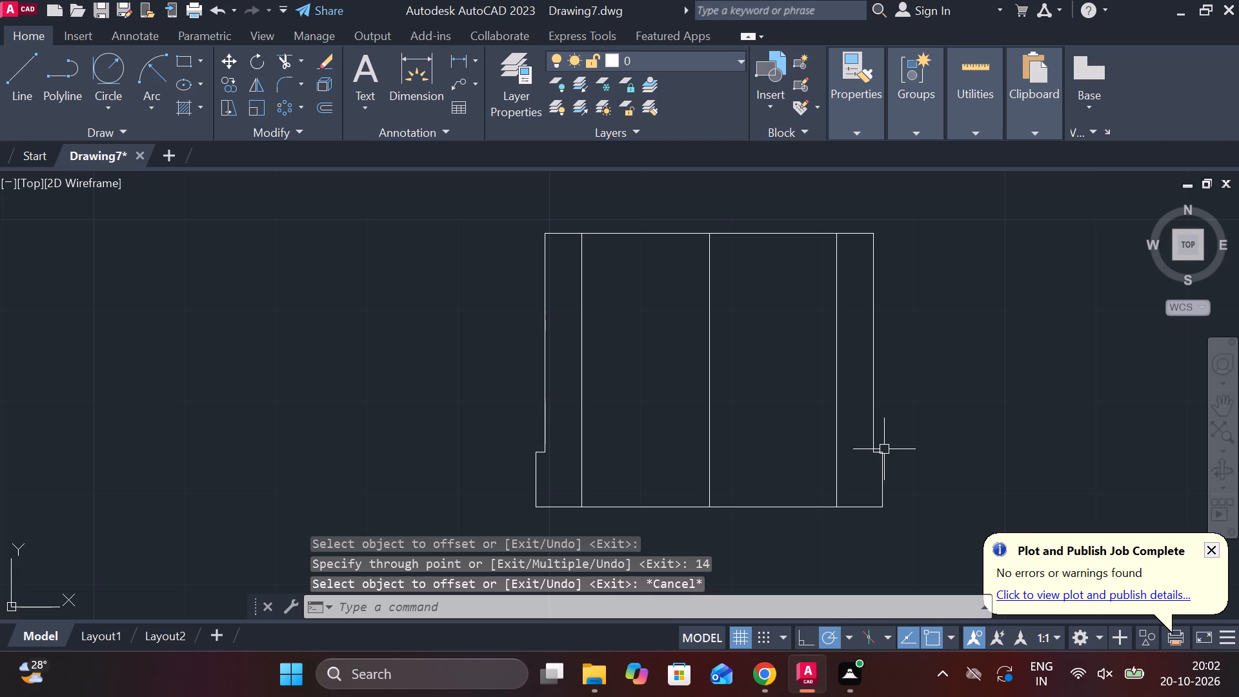
# Draw a slanted line at 120° from the right shoulder's outer corner, up and inward past the outline's vertical side.
pyautogui.scroll(3, 884, 449)
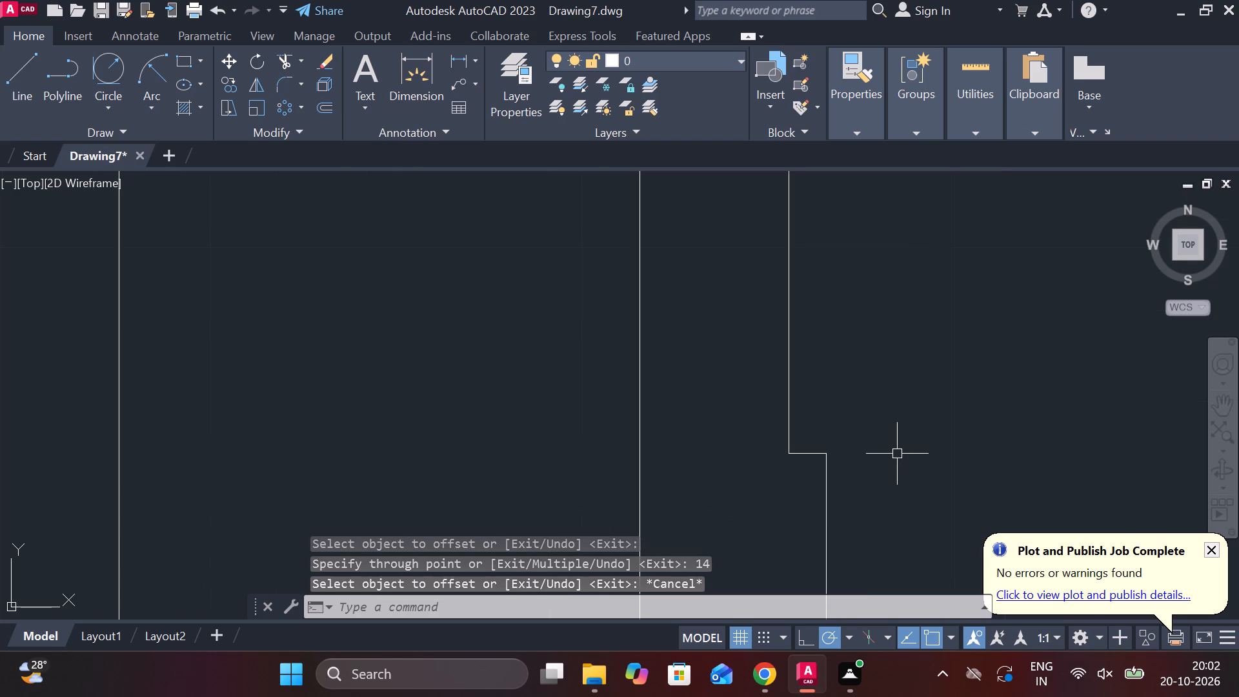
pyautogui.press('l')
pyautogui.press('Return')
pyautogui.click(828, 448)
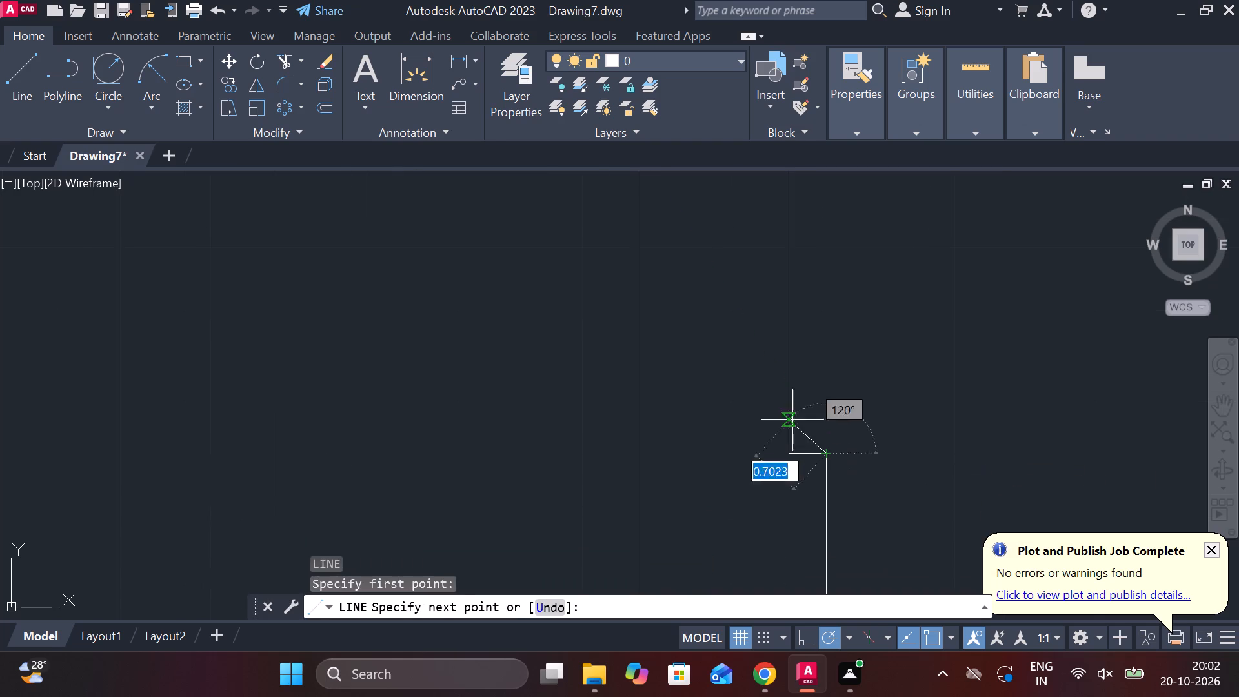
pyautogui.click(768, 365)
pyautogui.press('Escape')
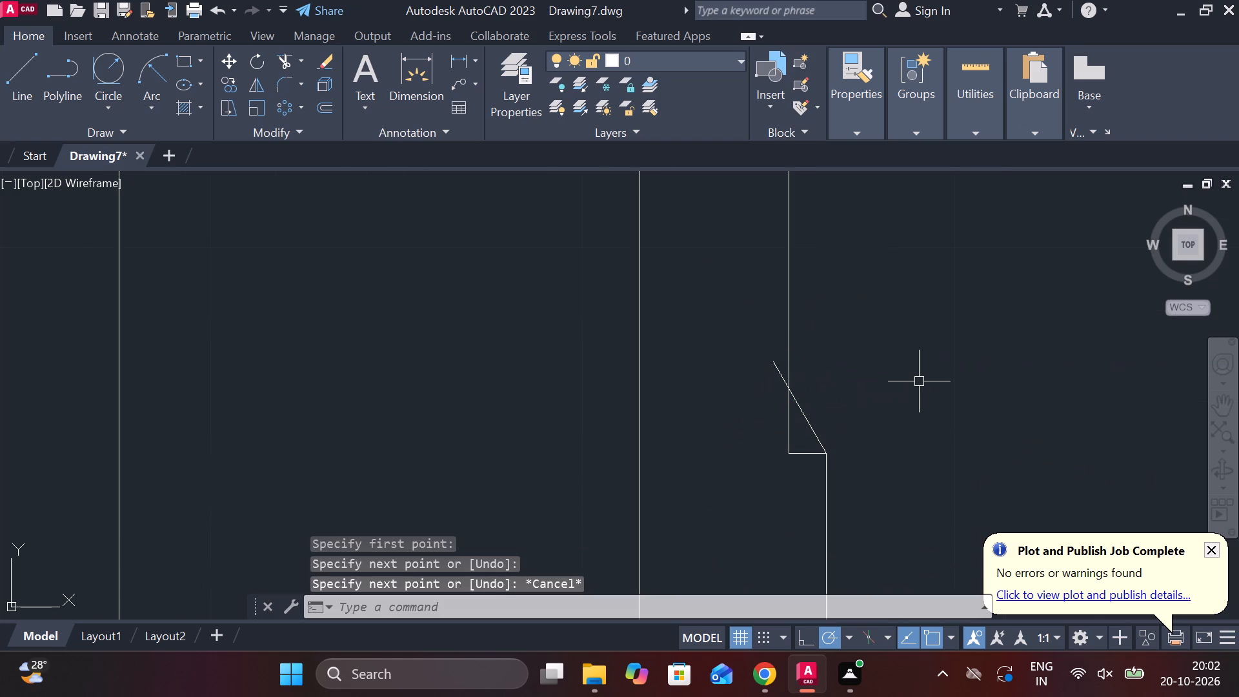
# Trim away the right shoulder's horizontal step, the vertical piece below the slanted line and the slanted line's overhang inside the outline.
pyautogui.write('TR')
pyautogui.press('space')
pyautogui.click(812, 456)
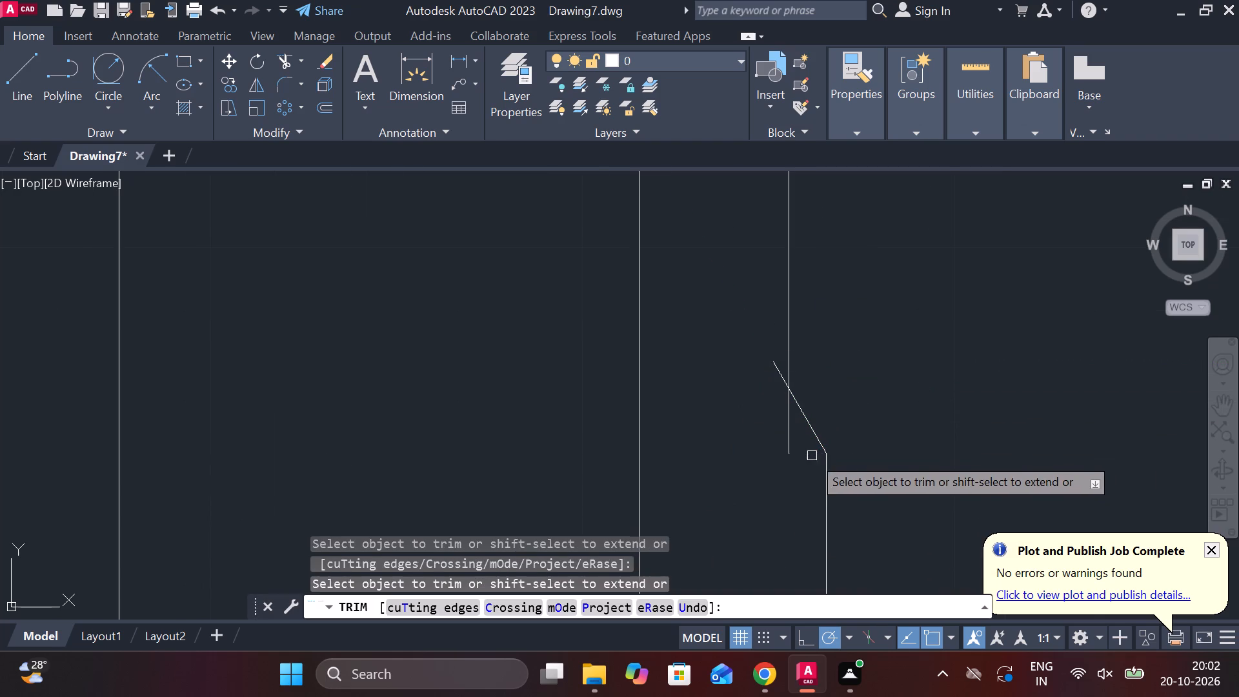
pyautogui.click(791, 436)
pyautogui.click(779, 378)
pyautogui.scroll(-2, 861, 402)
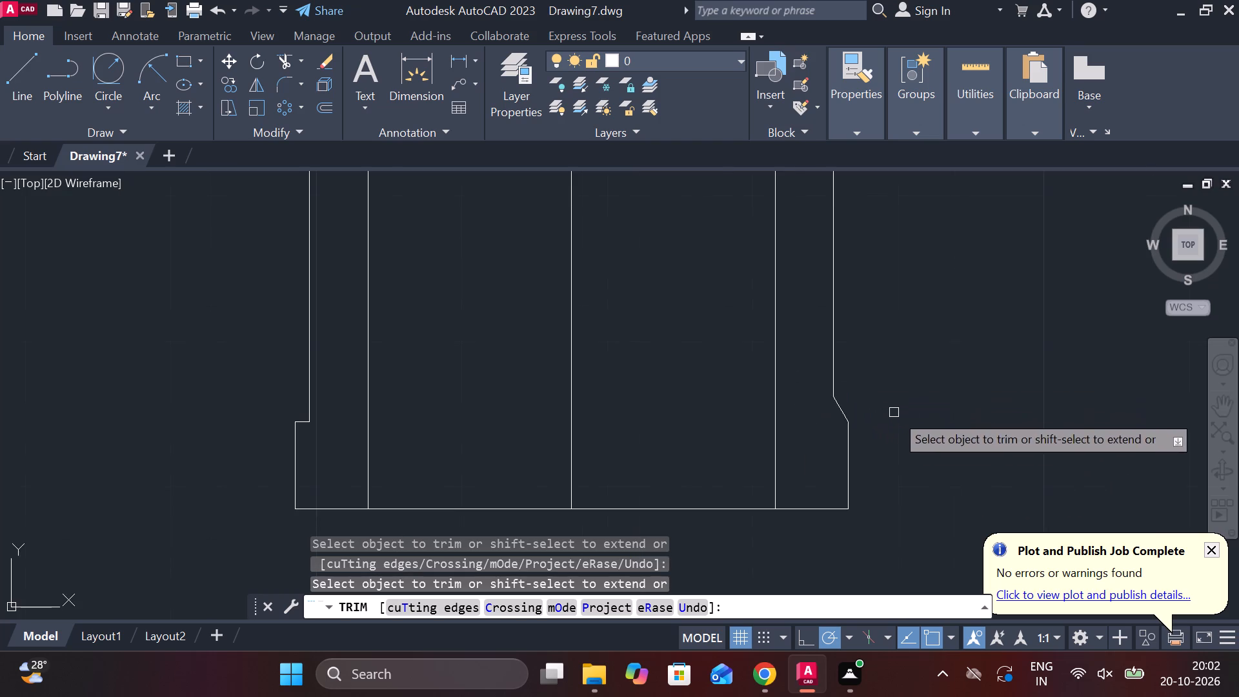
pyautogui.scroll(-1, 907, 430)
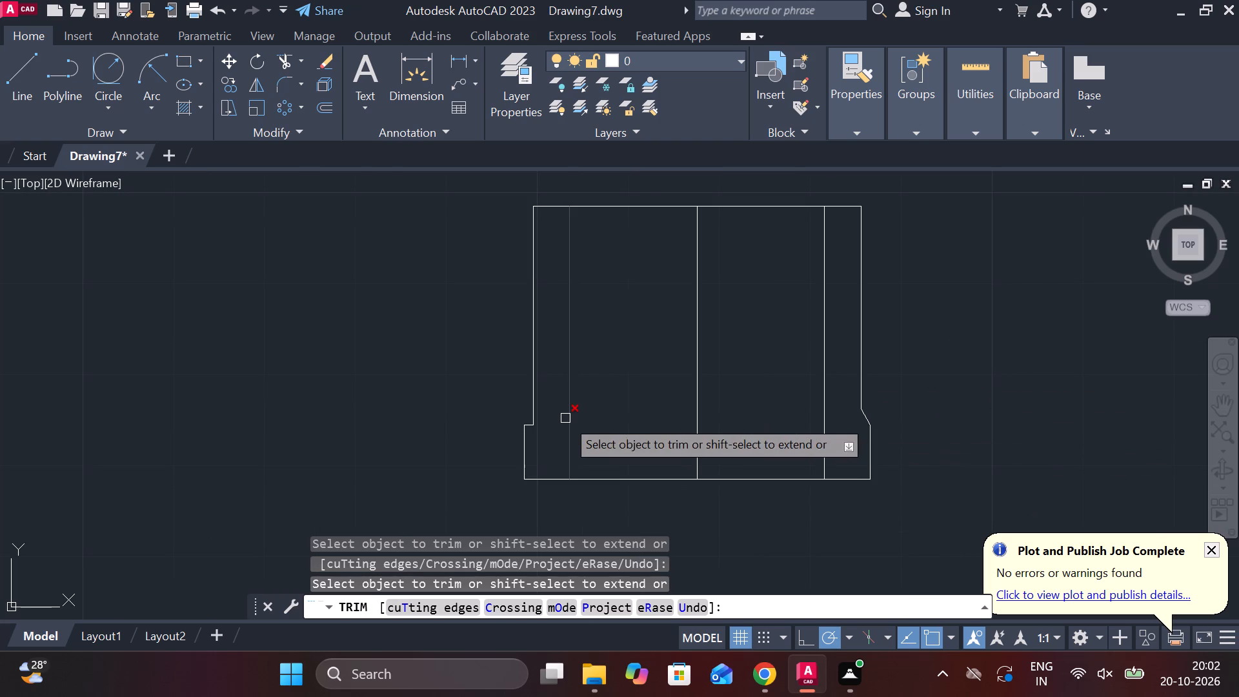
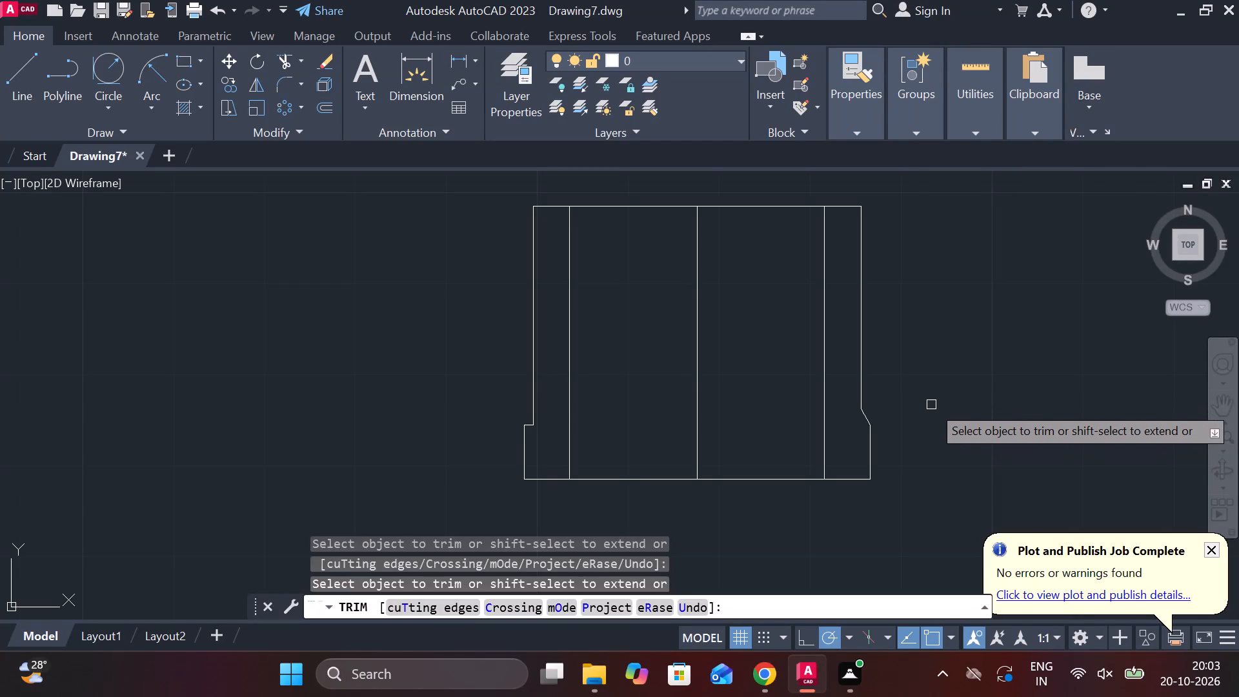
# Undo the trims at the right shoulder and the 120° slanted line, restoring the square step.
pyautogui.hotkey('ctrl', 'z')
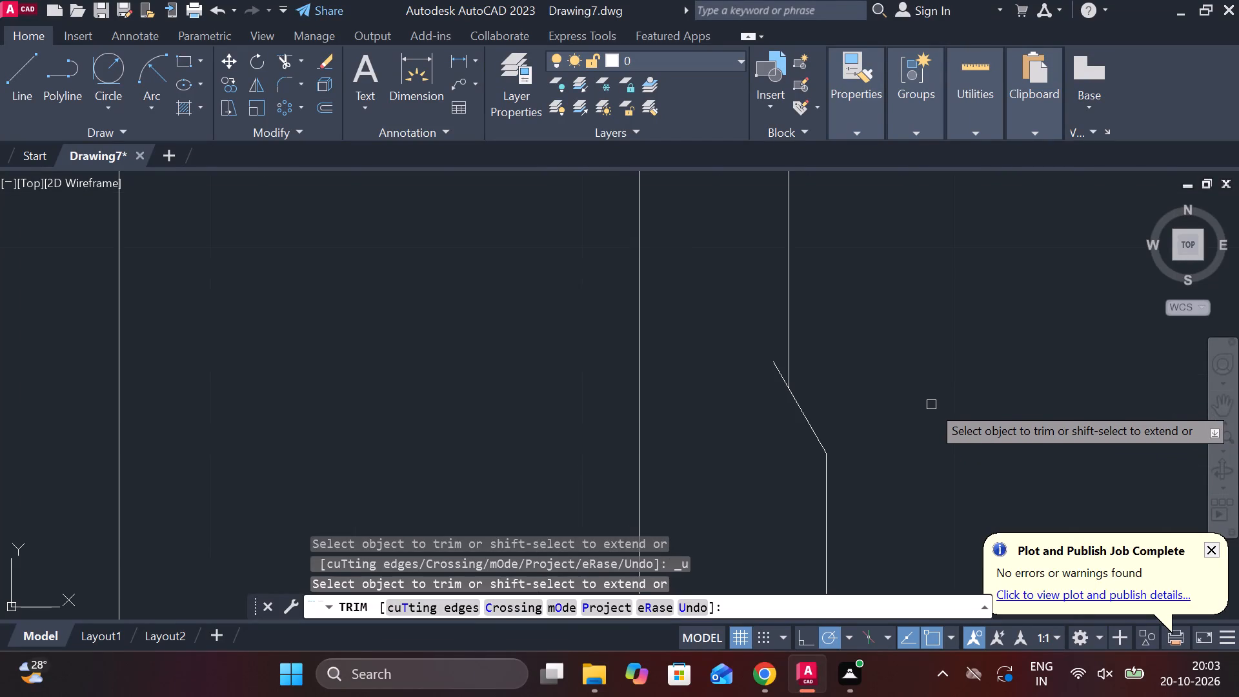
pyautogui.hotkey('ctrl', 'z')
pyautogui.hotkey('ctrl', 'z')
pyautogui.hotkey('ctrl', 'z')
pyautogui.hotkey('ctrl', 'z')
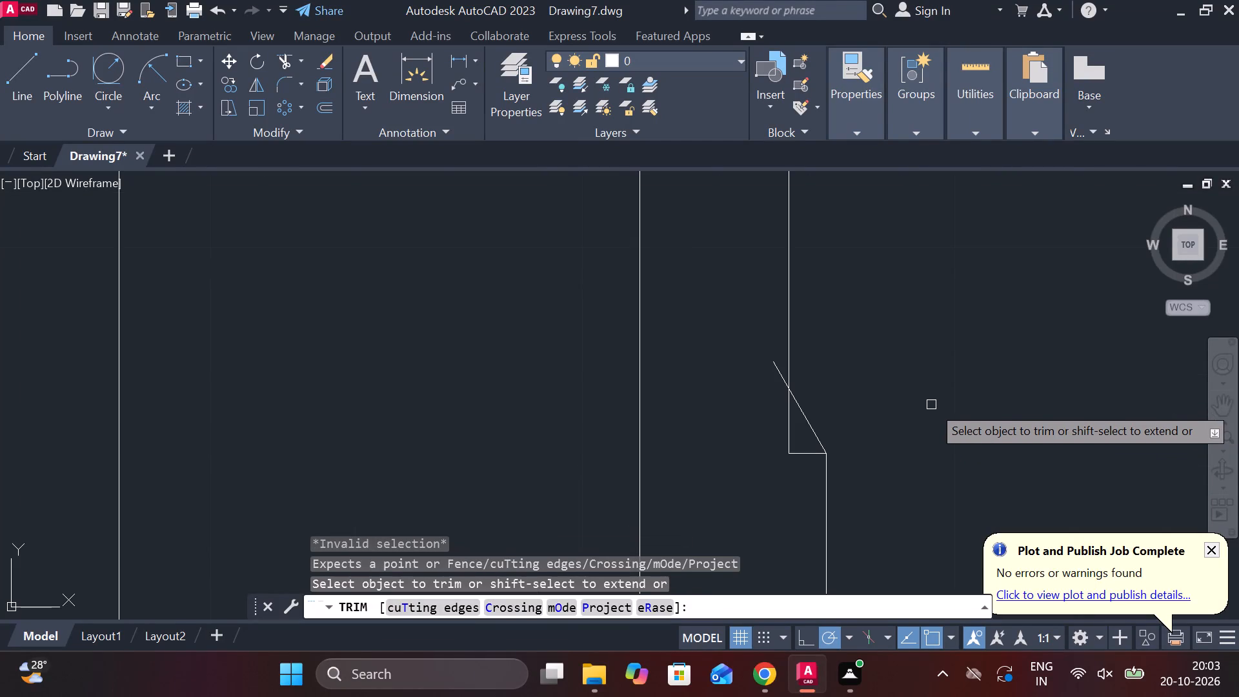
pyautogui.press('Escape')
pyautogui.hotkey('ctrl', 'z')
pyautogui.hotkey('ctrl', 'z')
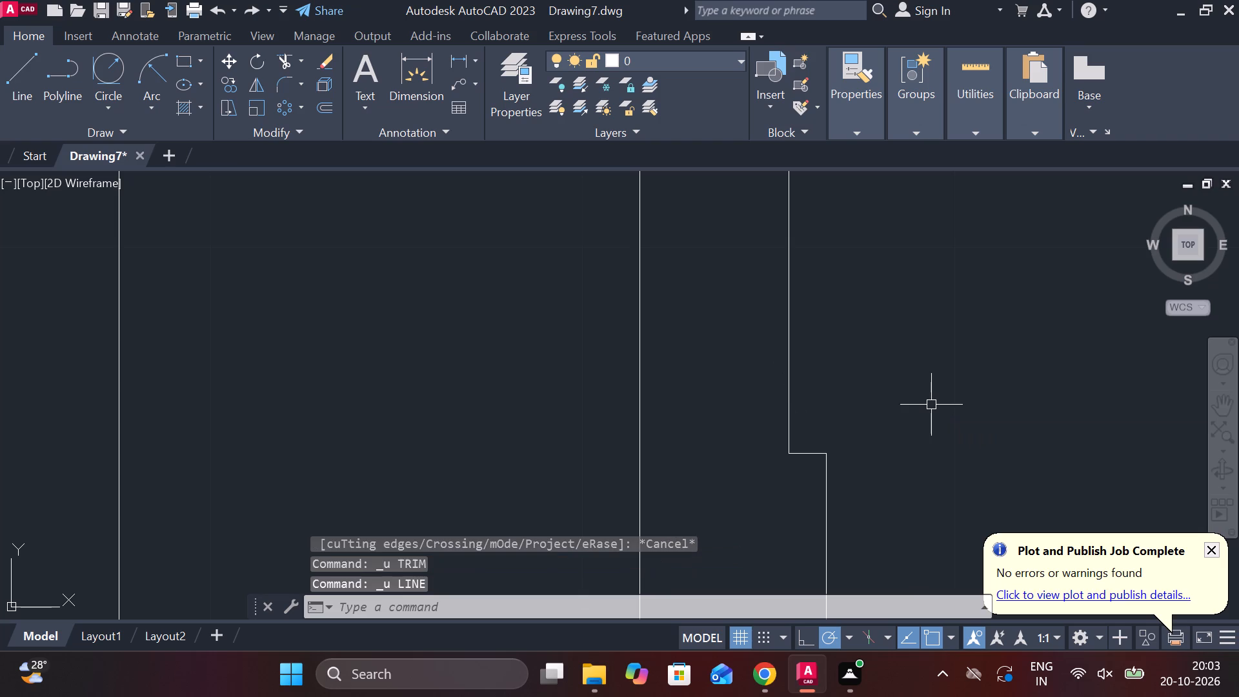
# Hatch both side walls of the part, between the stepped outer outline and the offset inner lines.
pyautogui.scroll(-3, 931, 405)
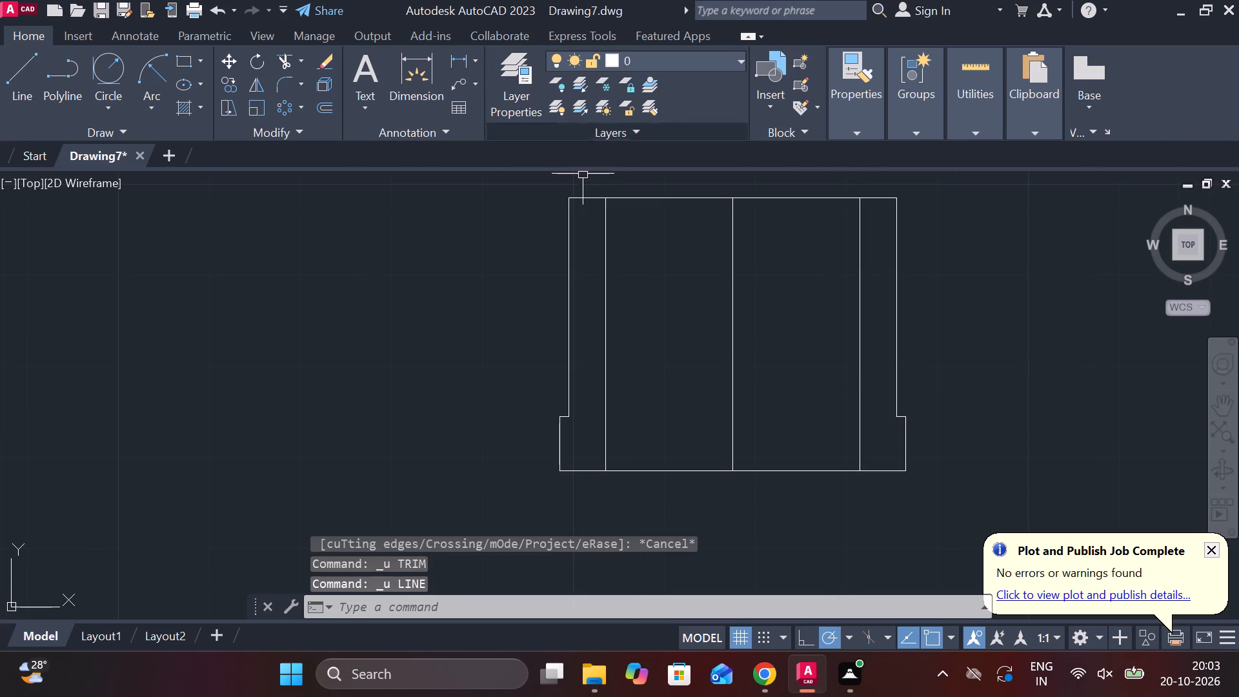
pyautogui.click(183, 105)
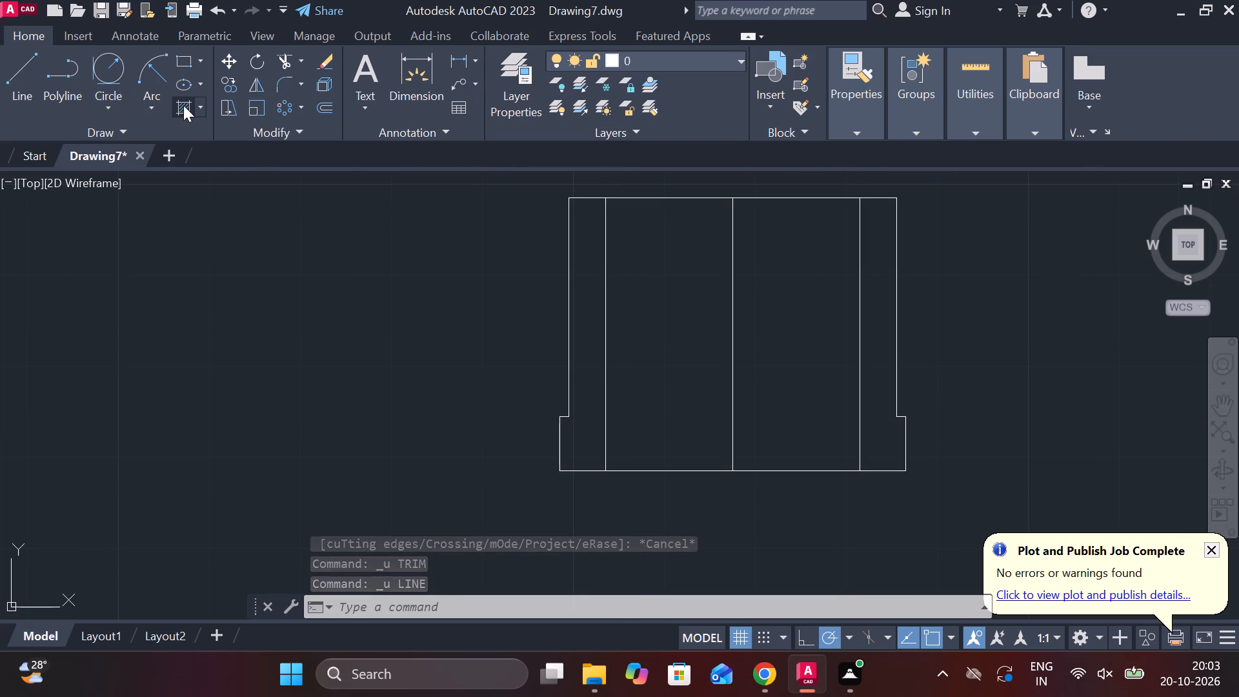
pyautogui.click(575, 347)
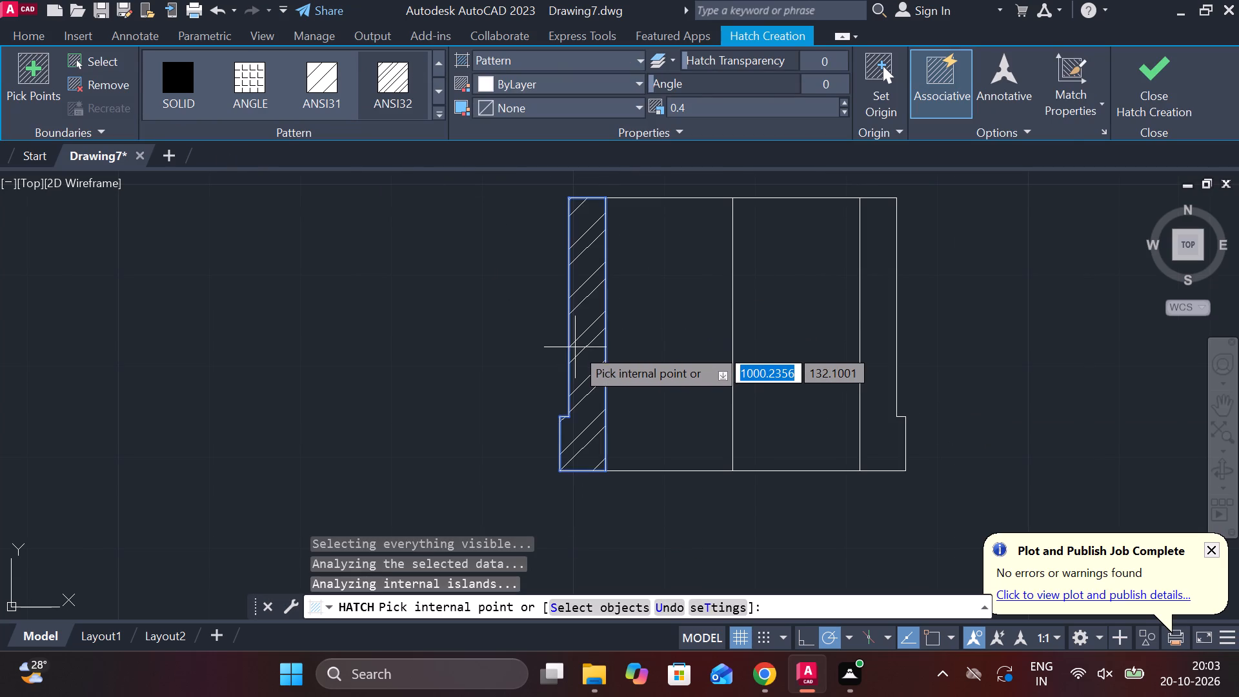
pyautogui.click(871, 363)
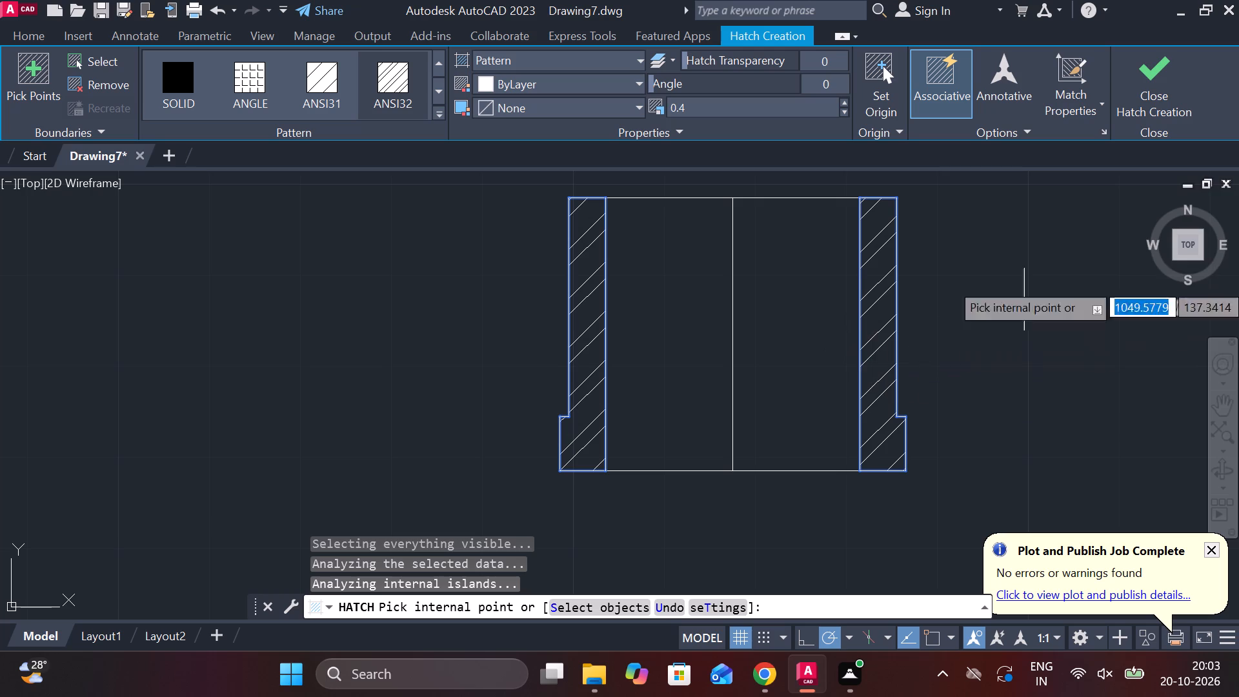
pyautogui.click(1165, 113)
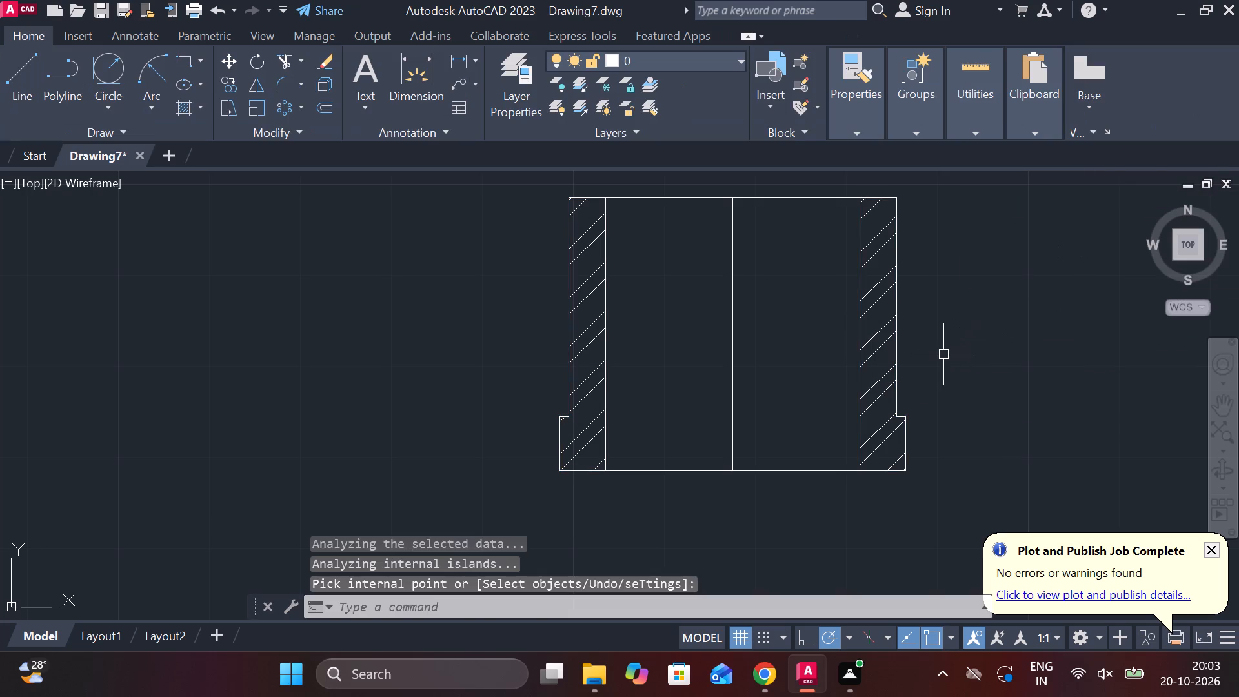
# Add a linear dimension across the outline's top edge, placed above it, and prefix its text with a diameter symbol.
pyautogui.moveTo(940, 381); pyautogui.dragTo(782, 473, button='middle')
pyautogui.click(457, 60)
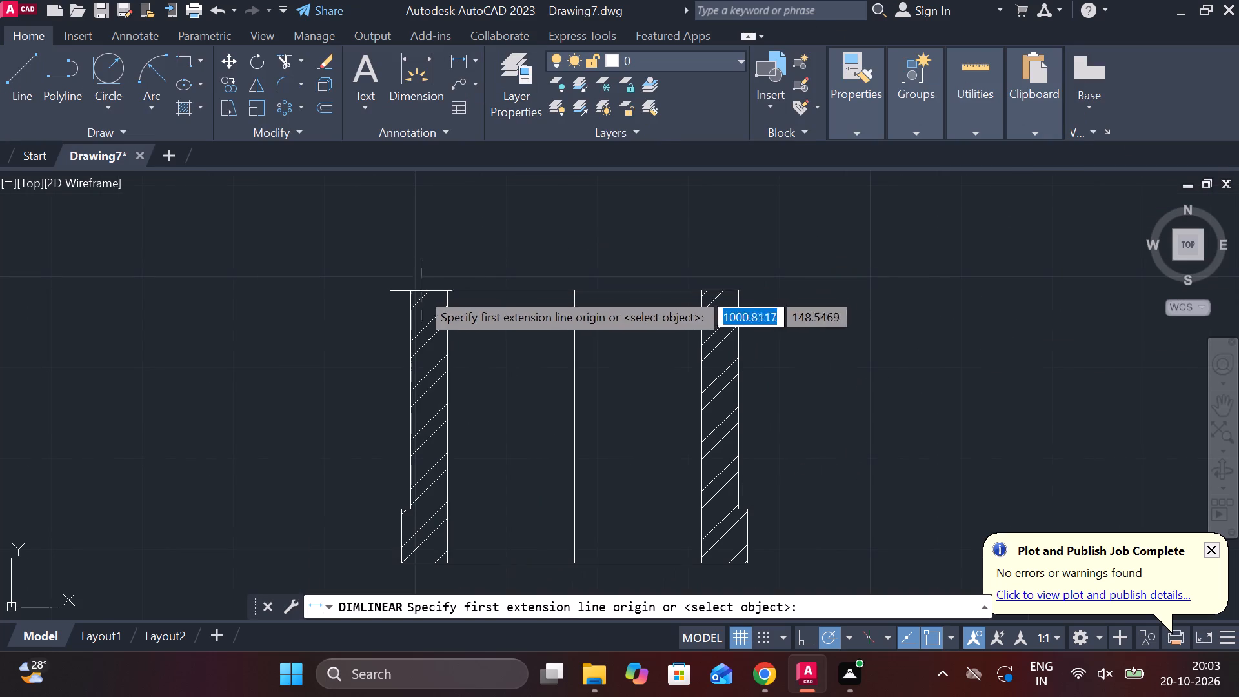
pyautogui.click(412, 291)
pyautogui.click(738, 293)
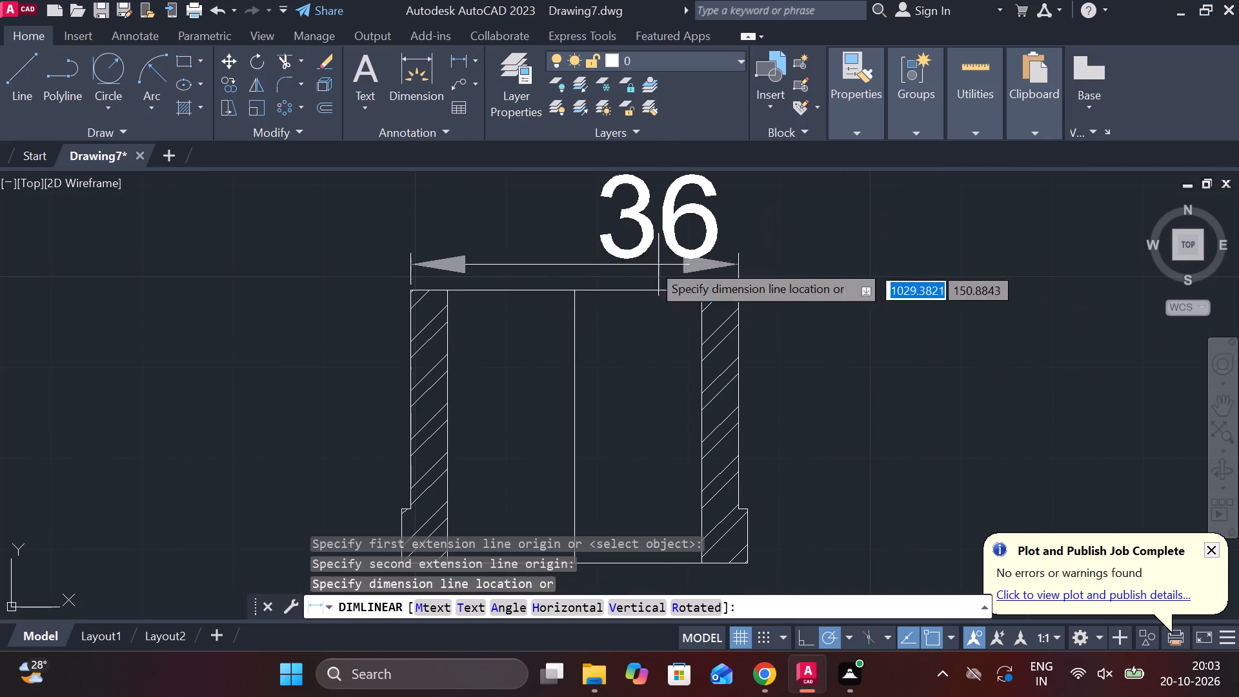
pyautogui.moveTo(611, 298); pyautogui.dragTo(624, 372, button='middle')
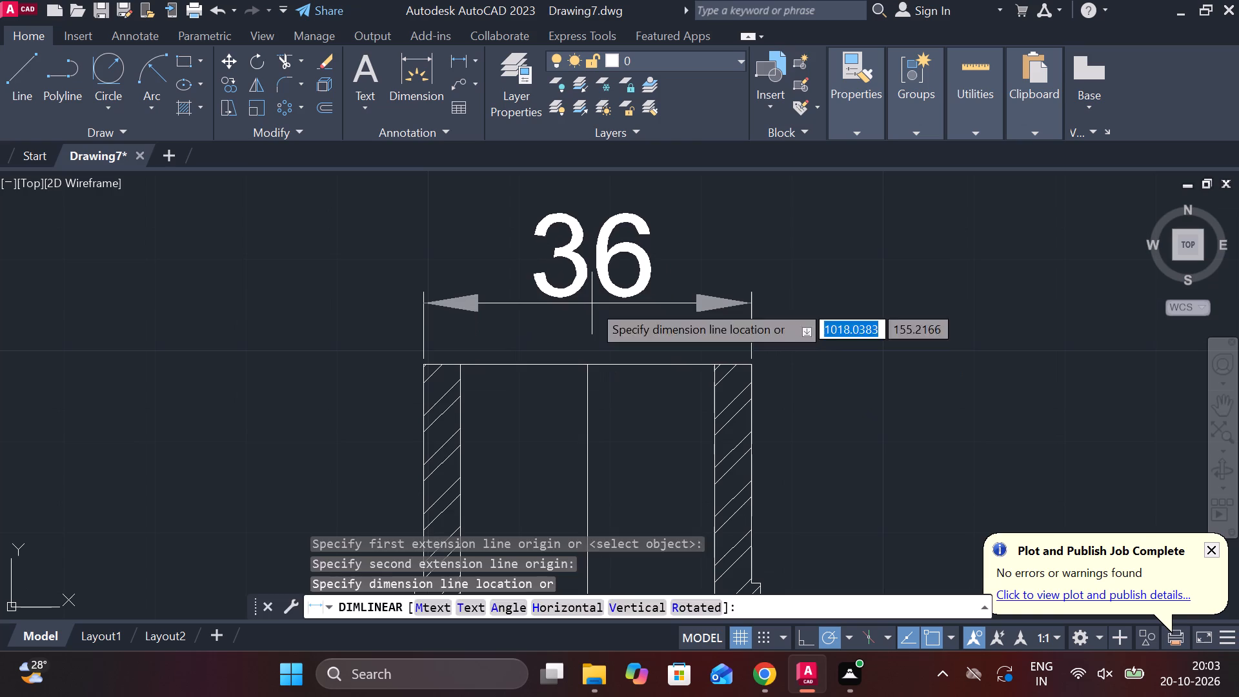
pyautogui.click(592, 303)
pyautogui.doubleClick(566, 270)
pyautogui.press('Escape')
pyautogui.doubleClick(563, 257)
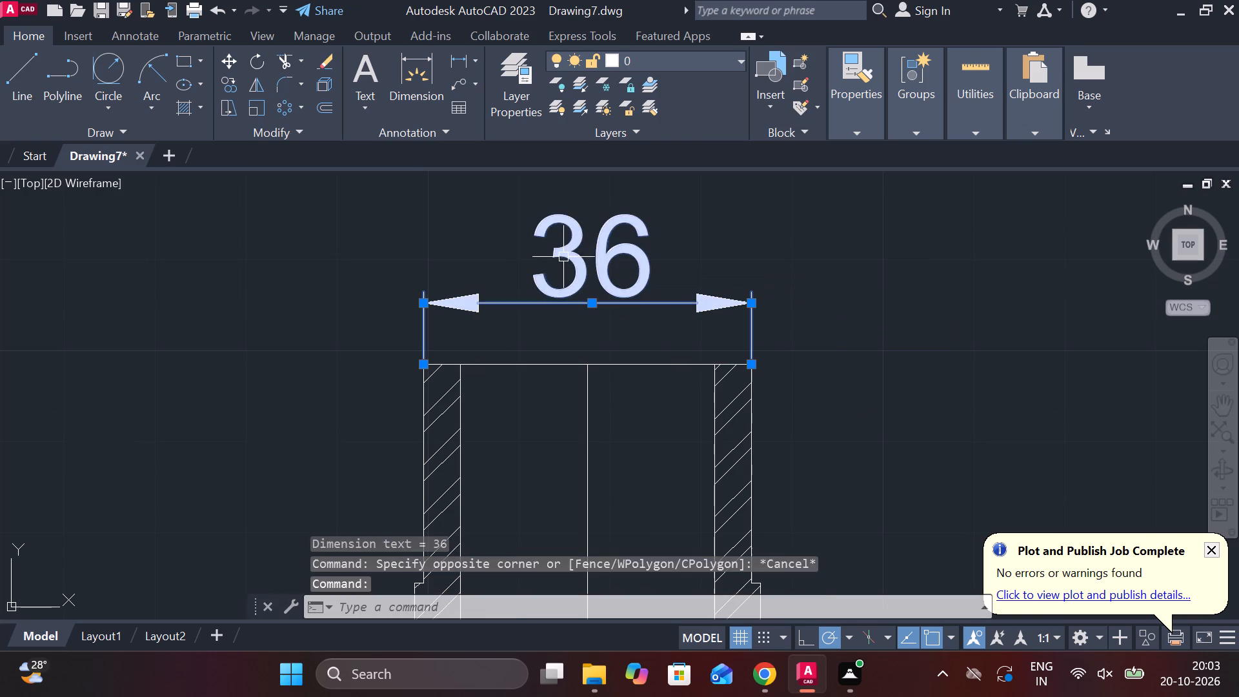
pyautogui.click(842, 115)
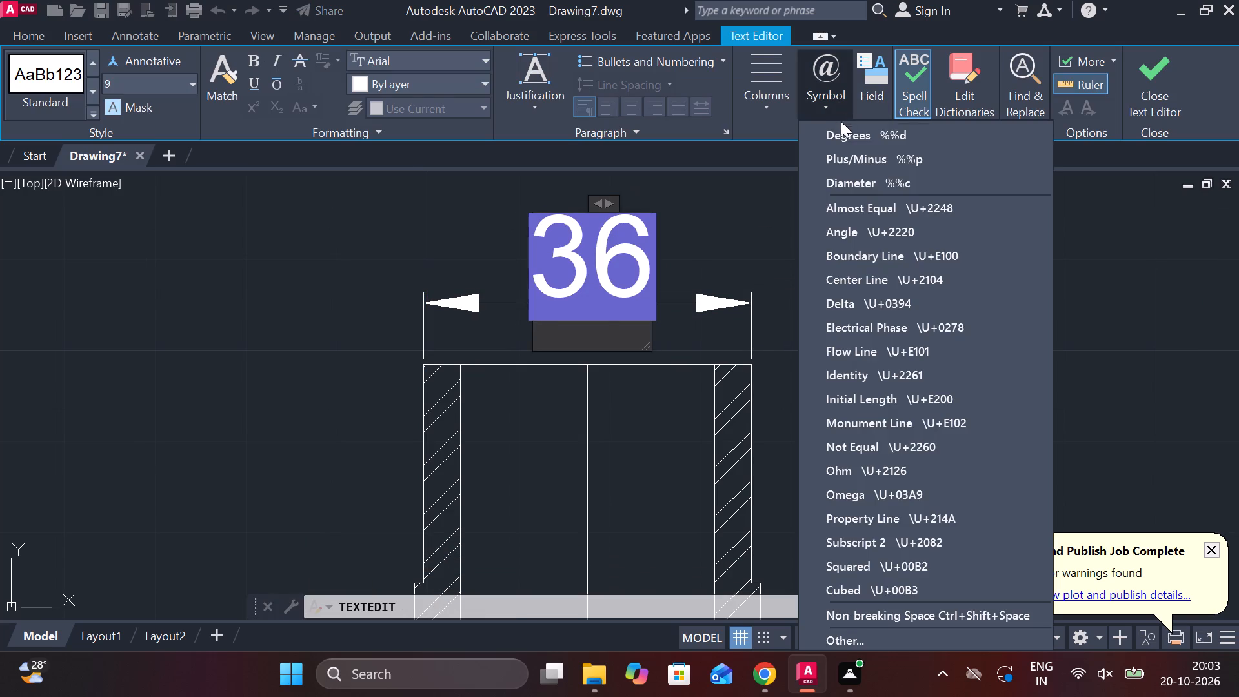
pyautogui.click(870, 181)
pyautogui.click(1129, 102)
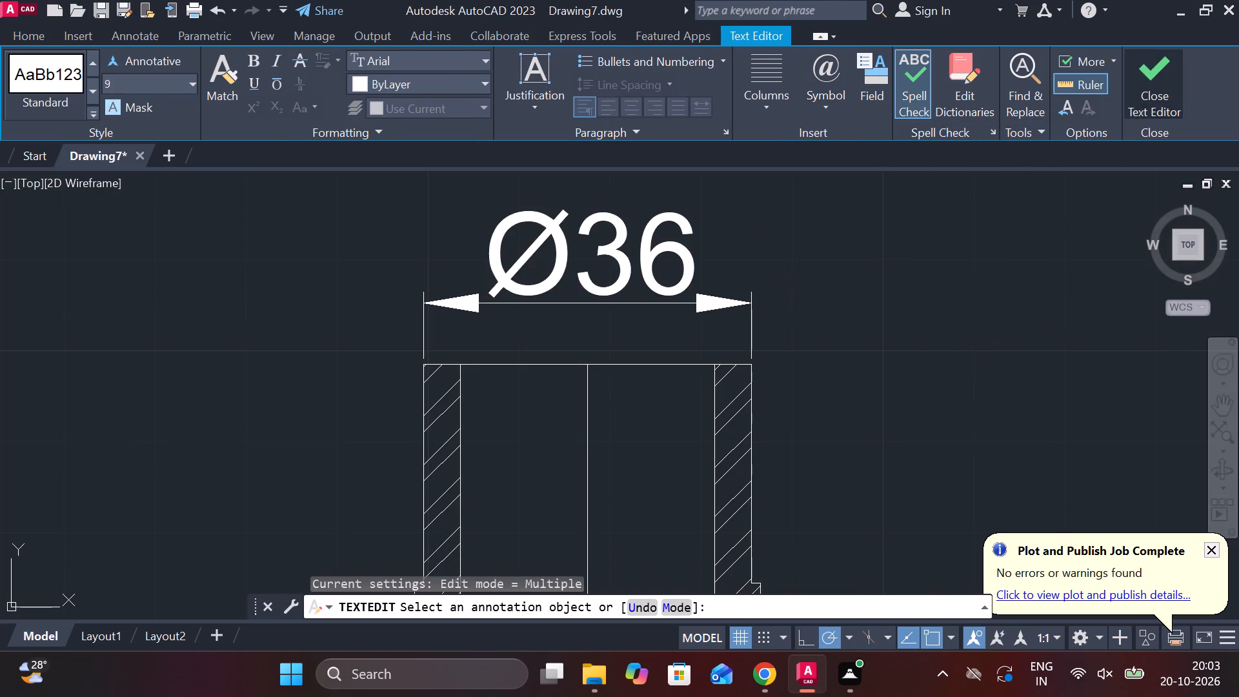
# Dimension the bore width between the inner lines, with the text outside the left wall, and prefix it with a diameter symbol.
pyautogui.scroll(-2, 956, 327)
pyautogui.click(461, 65)
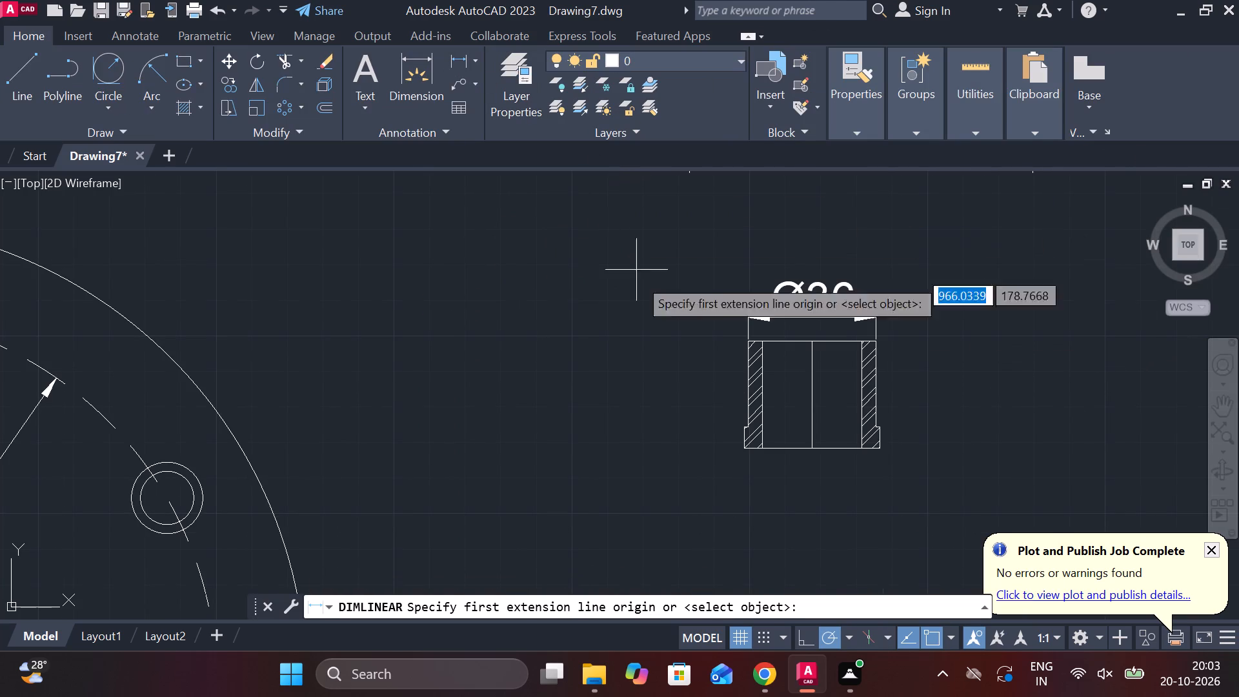
pyautogui.scroll(1, 700, 367)
pyautogui.click(802, 396)
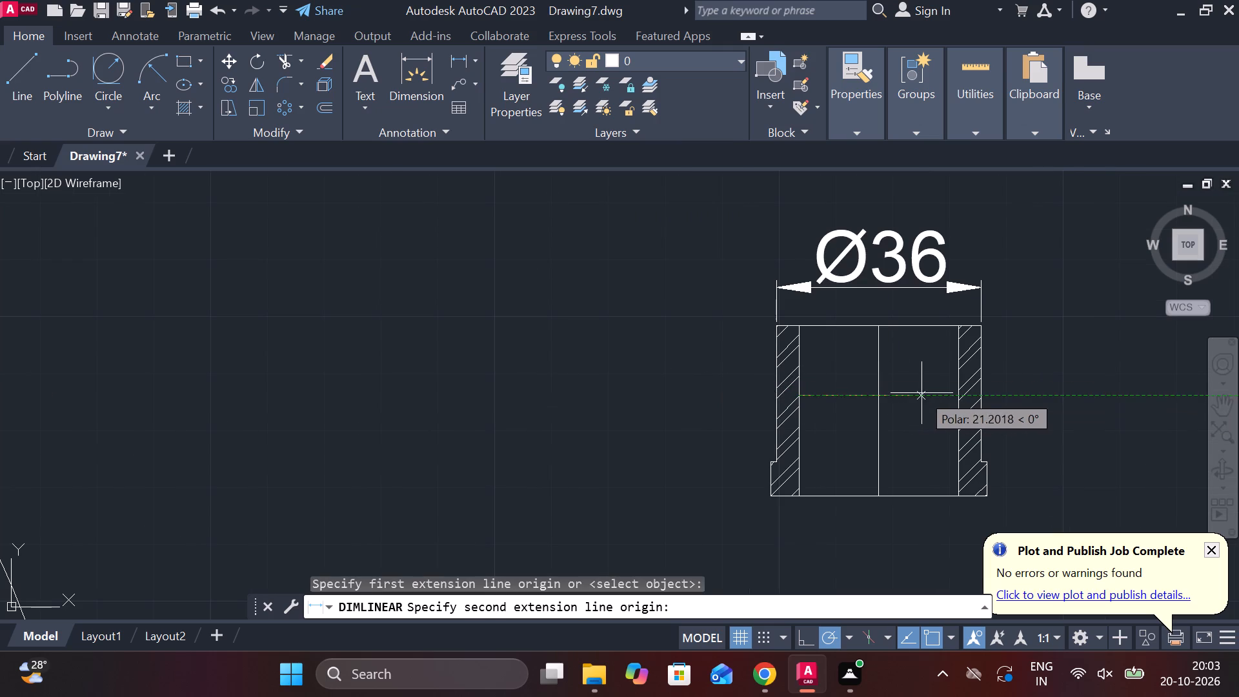
pyautogui.click(956, 398)
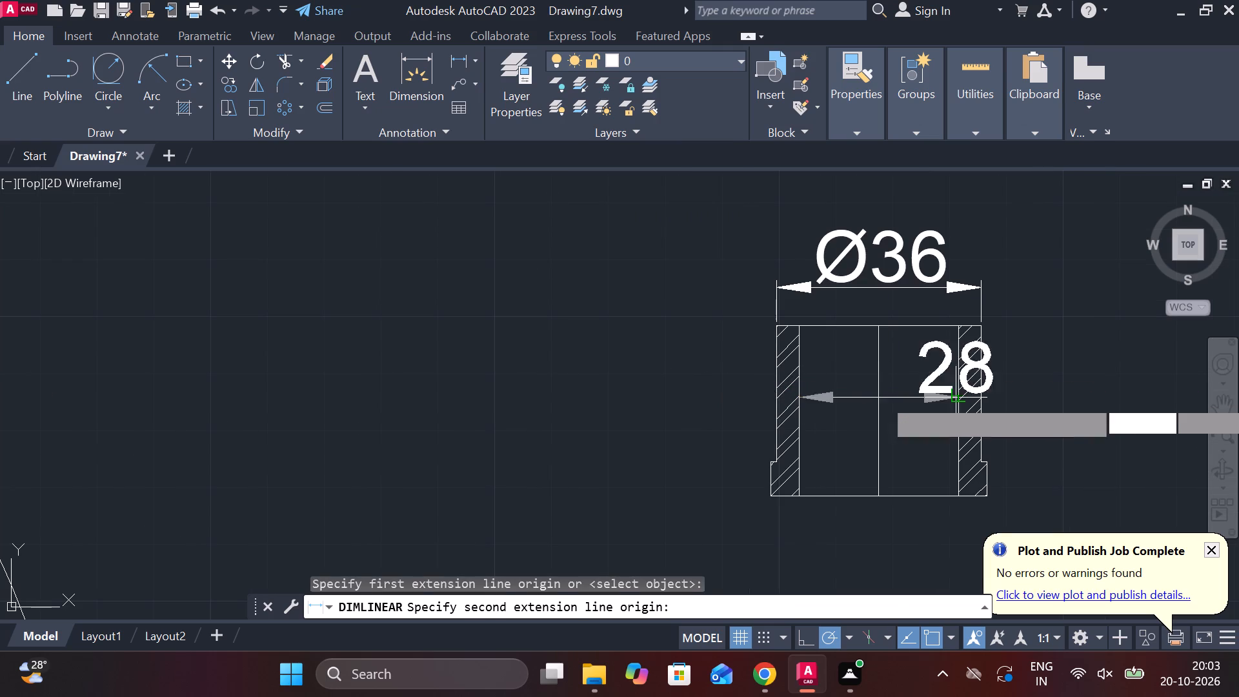
pyautogui.click(685, 407)
pyautogui.doubleClick(677, 388)
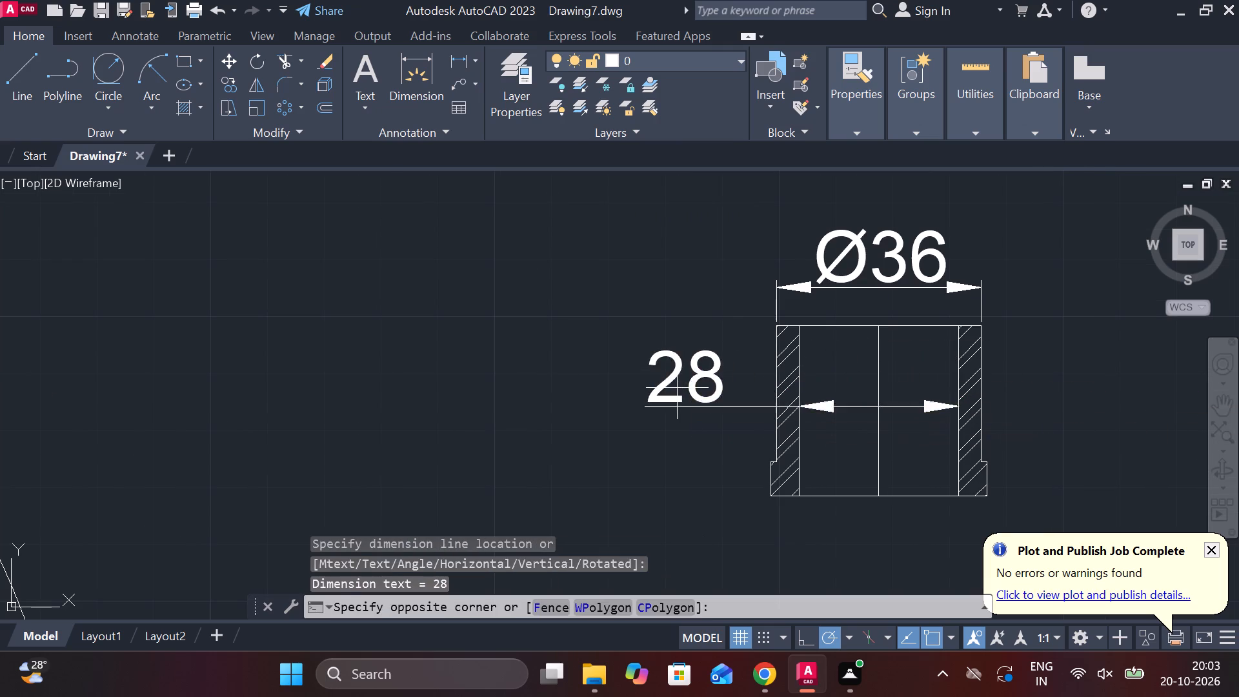
pyautogui.click(668, 390)
pyautogui.doubleClick(679, 378)
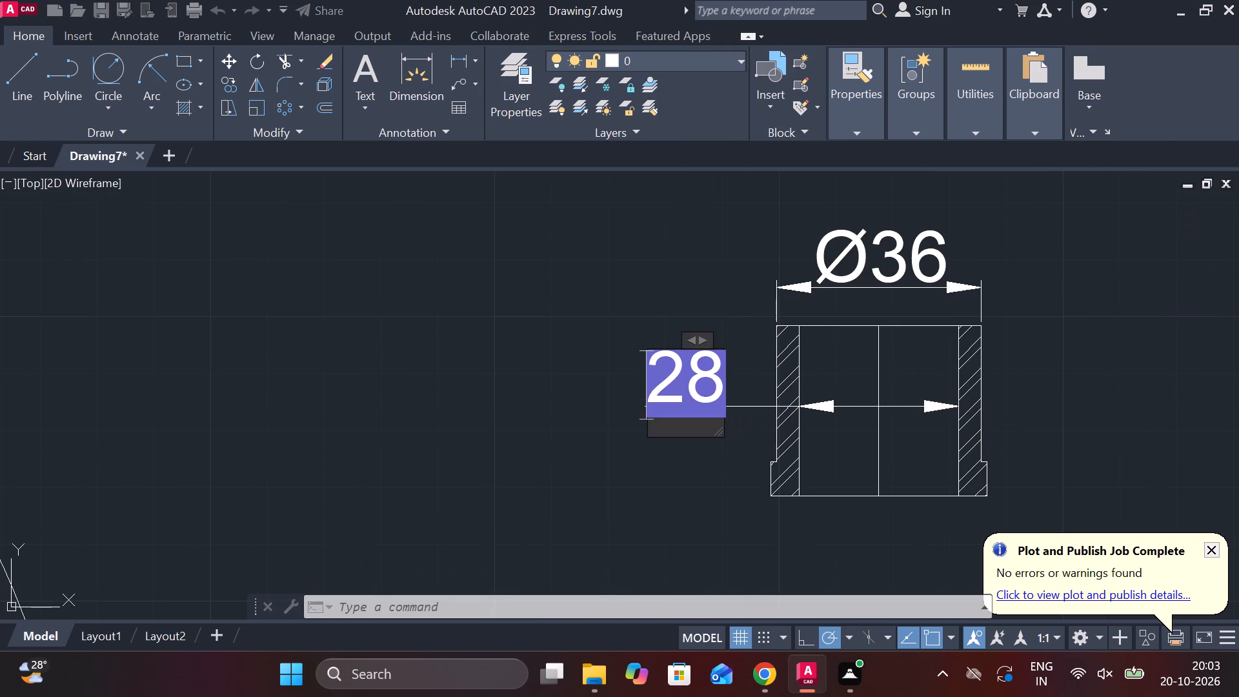
pyautogui.click(824, 107)
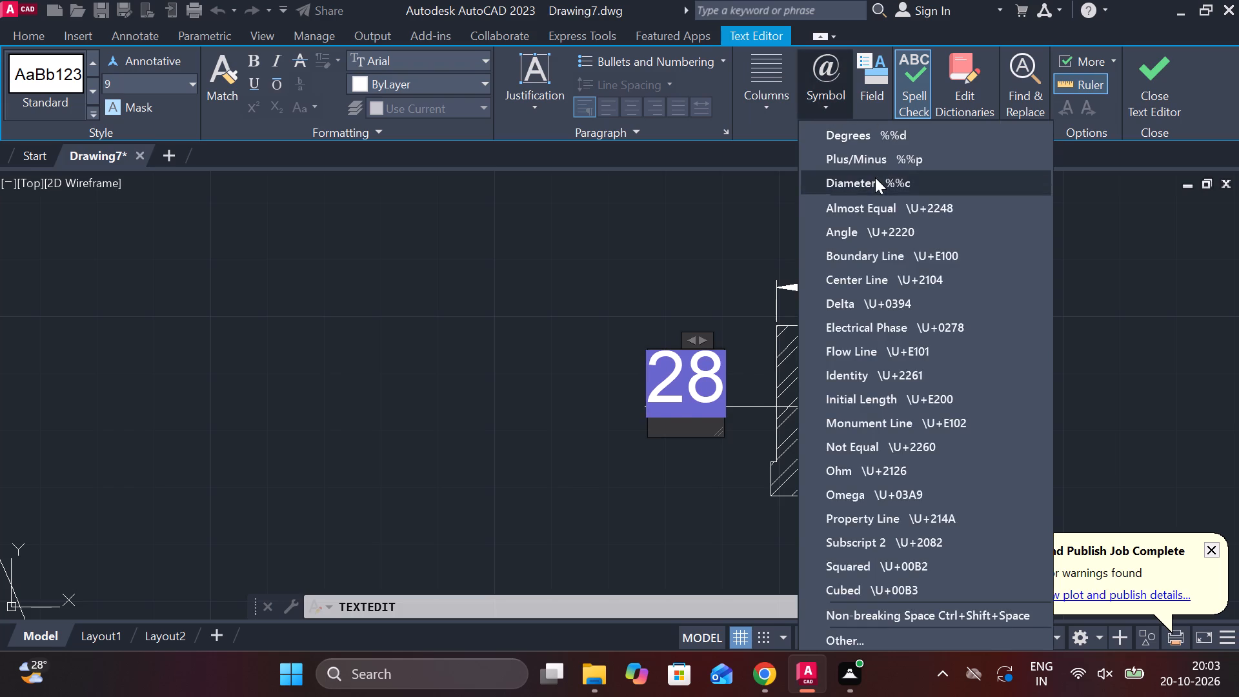
pyautogui.click(875, 177)
pyautogui.click(1147, 94)
# Dimension the full width of the bottom edge below the part and prefix its text with a diameter symbol.
pyautogui.moveTo(1038, 356); pyautogui.dragTo(993, 349, button='middle')
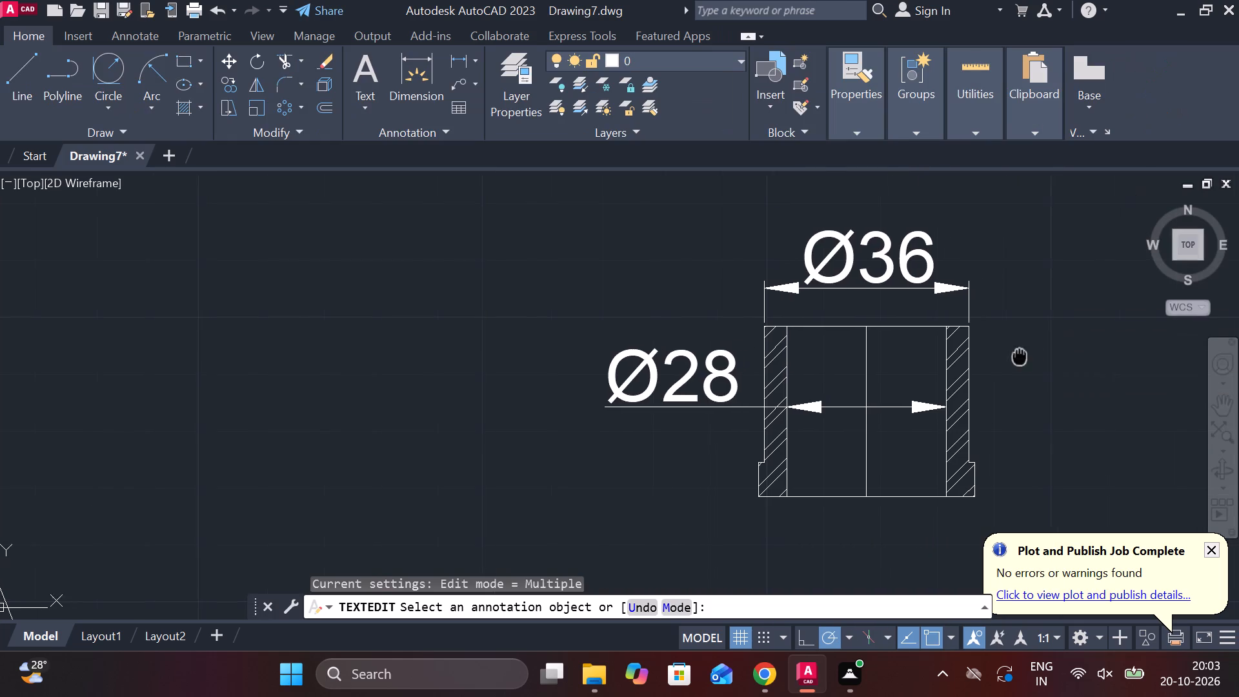
pyautogui.moveTo(993, 349); pyautogui.dragTo(873, 267, button='middle')
pyautogui.click(450, 64)
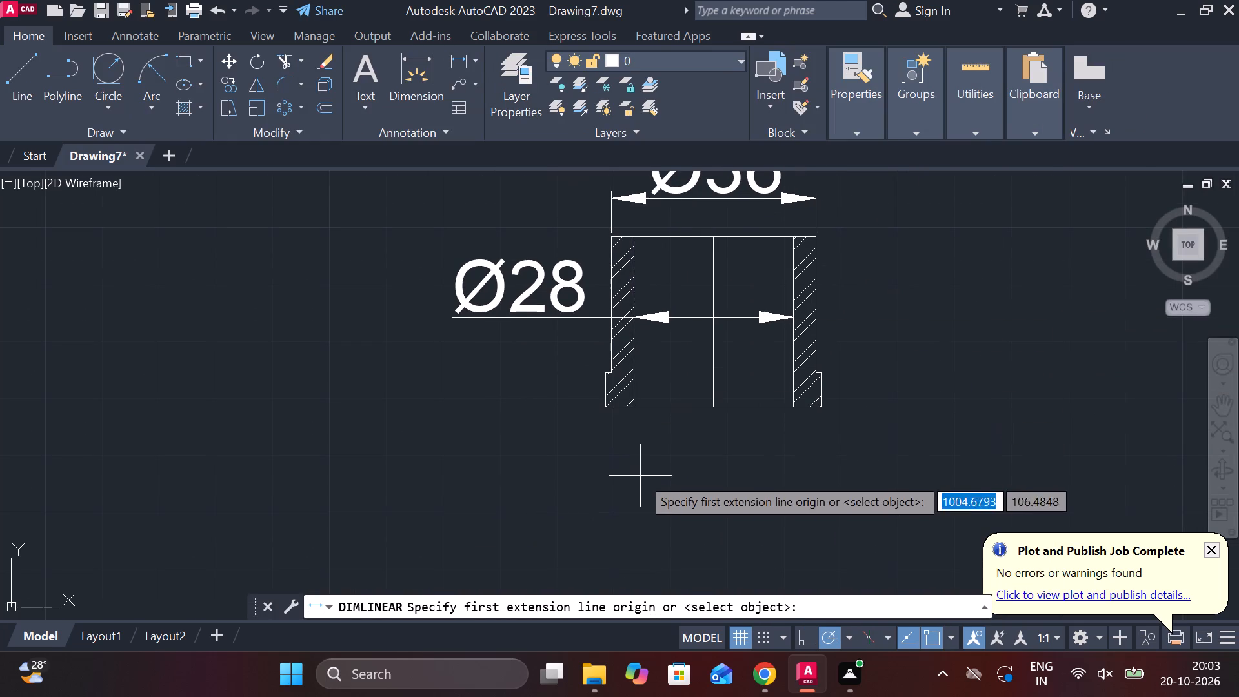
pyautogui.click(608, 410)
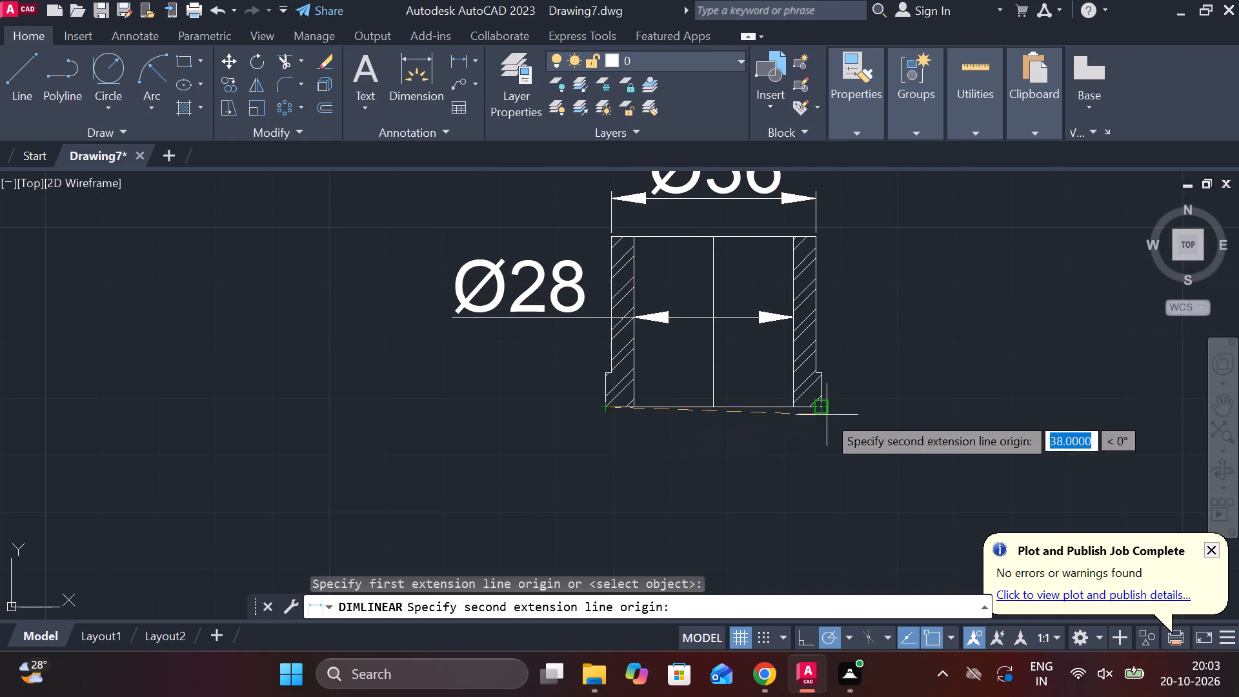
pyautogui.click(825, 410)
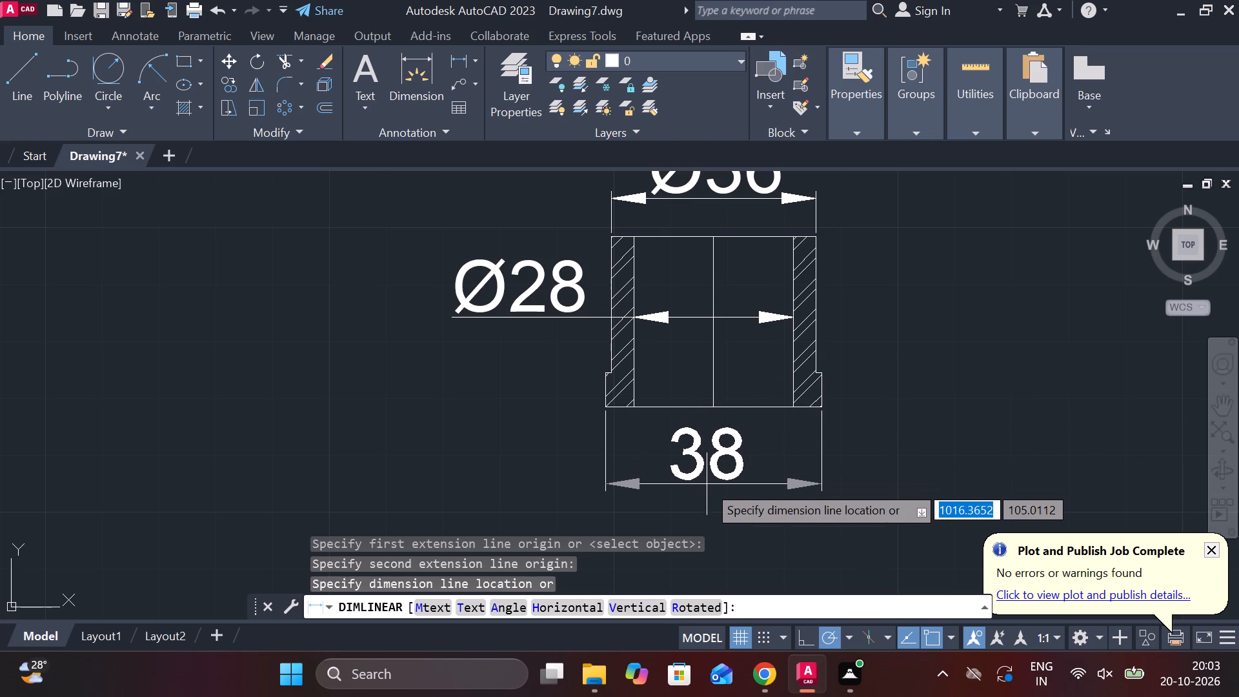
pyautogui.click(705, 493)
pyautogui.doubleClick(690, 474)
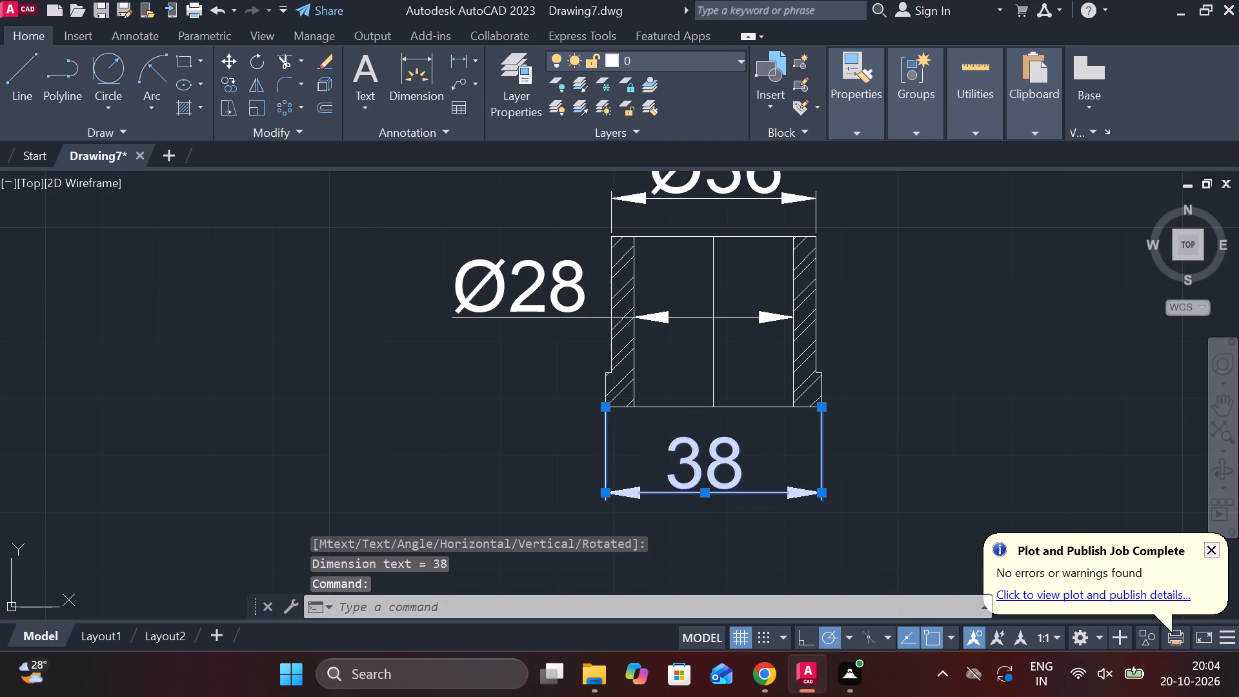
pyautogui.click(814, 107)
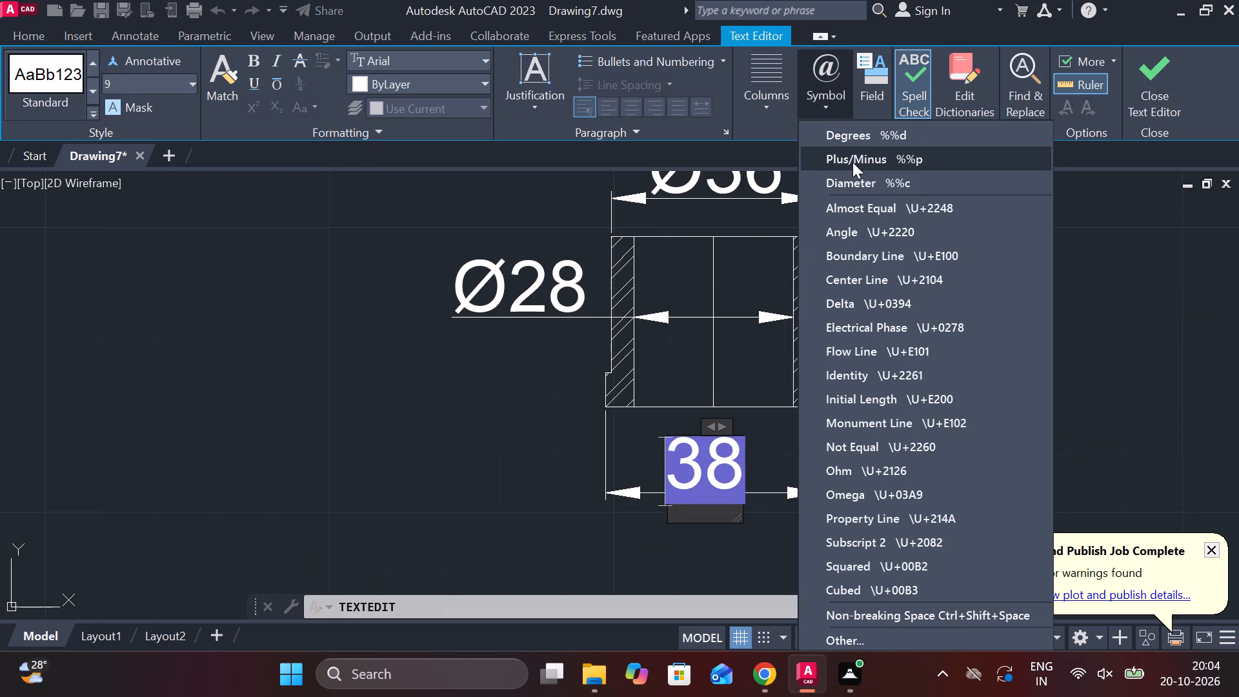
pyautogui.click(847, 177)
pyautogui.click(1149, 91)
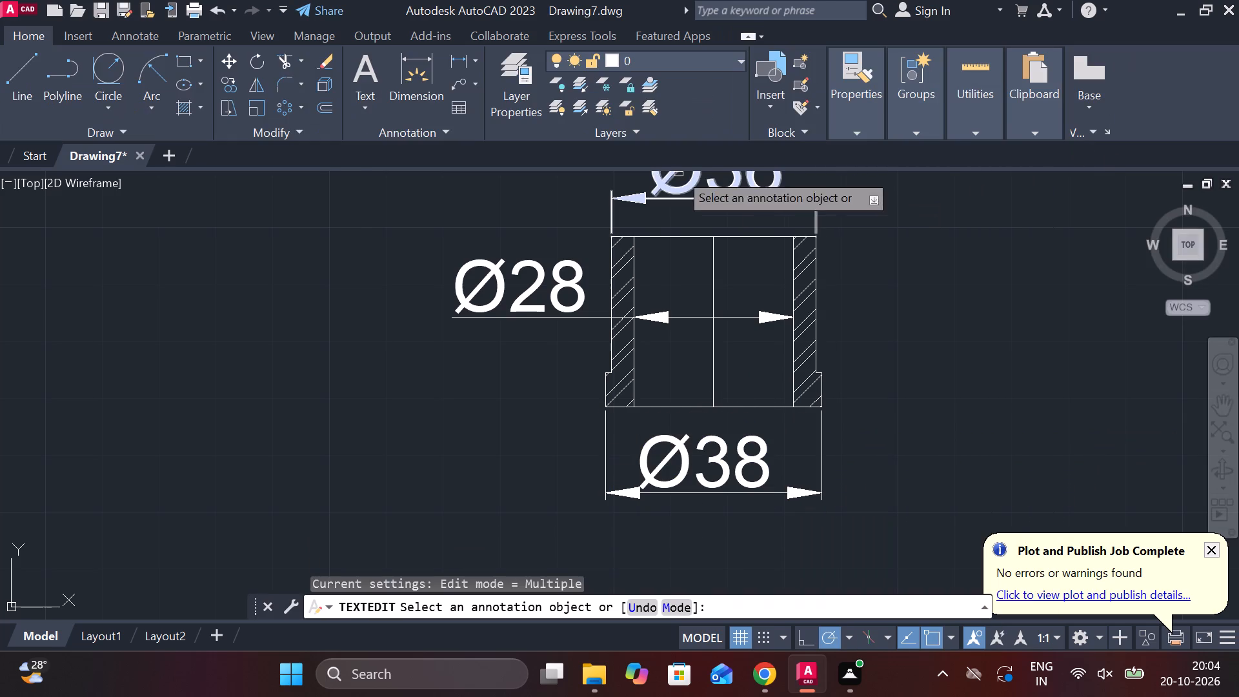
# Add vertical linear dimensions beside the part's right side for the upper body's height and the lower collar's height.
pyautogui.click(457, 62)
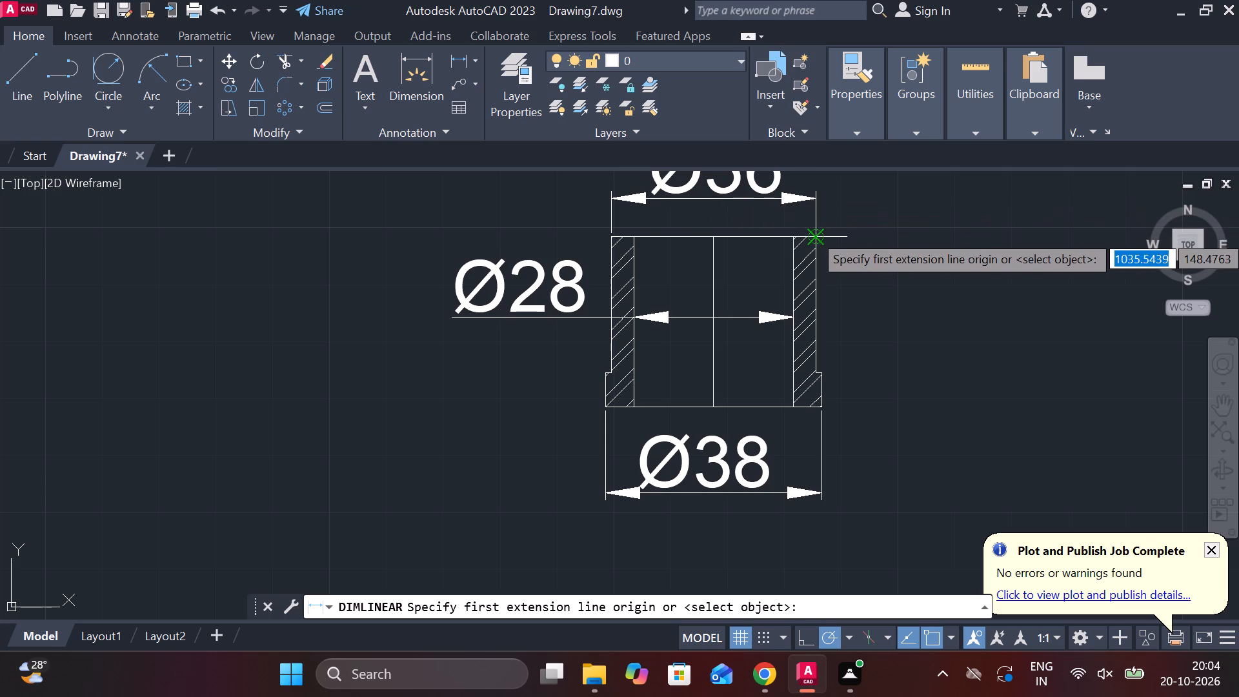
pyautogui.click(816, 233)
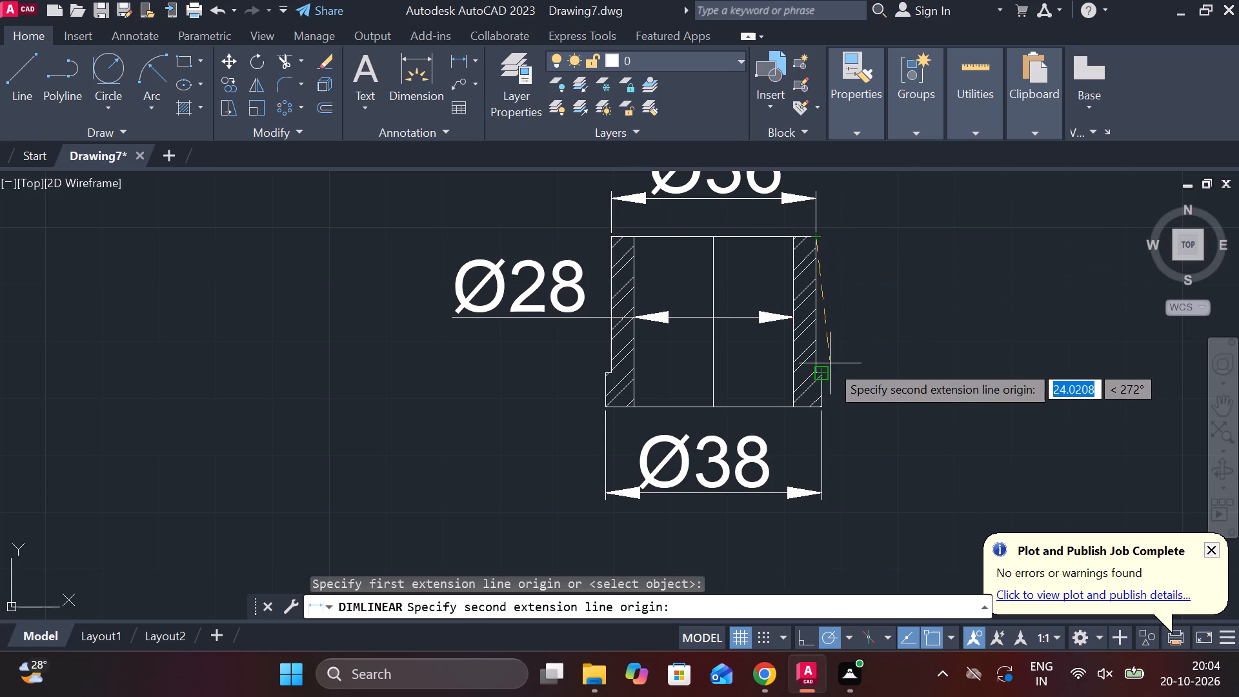
pyautogui.click(820, 370)
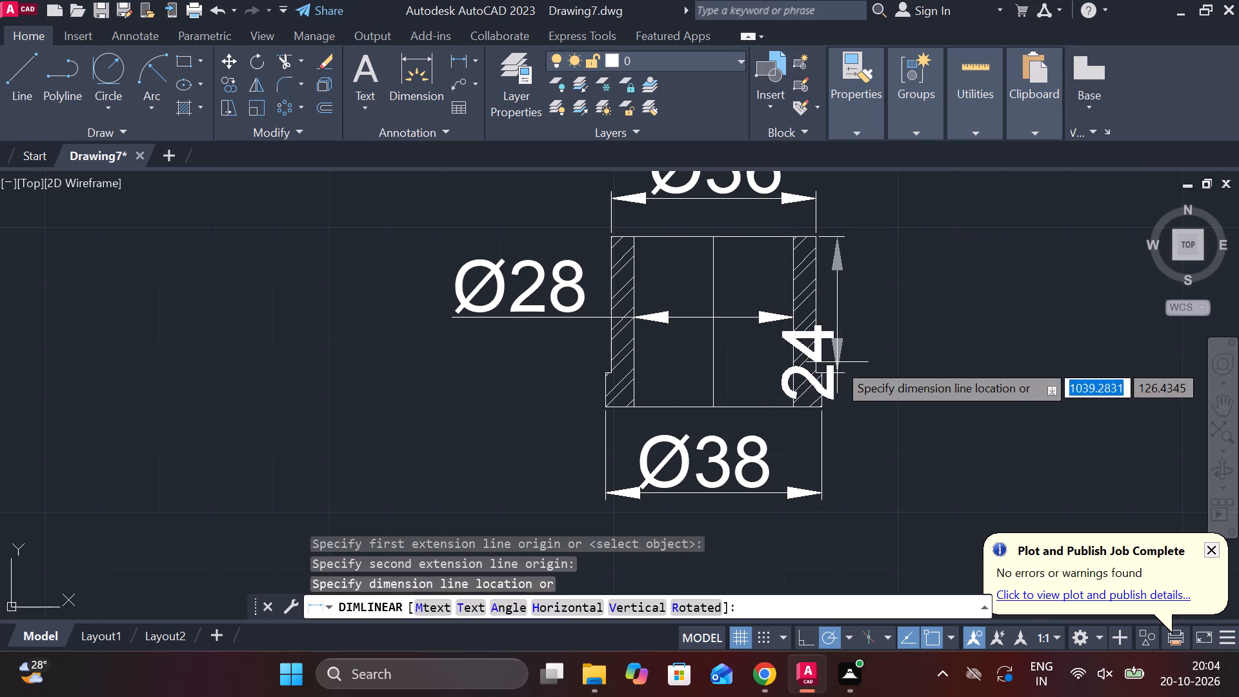
pyautogui.click(898, 307)
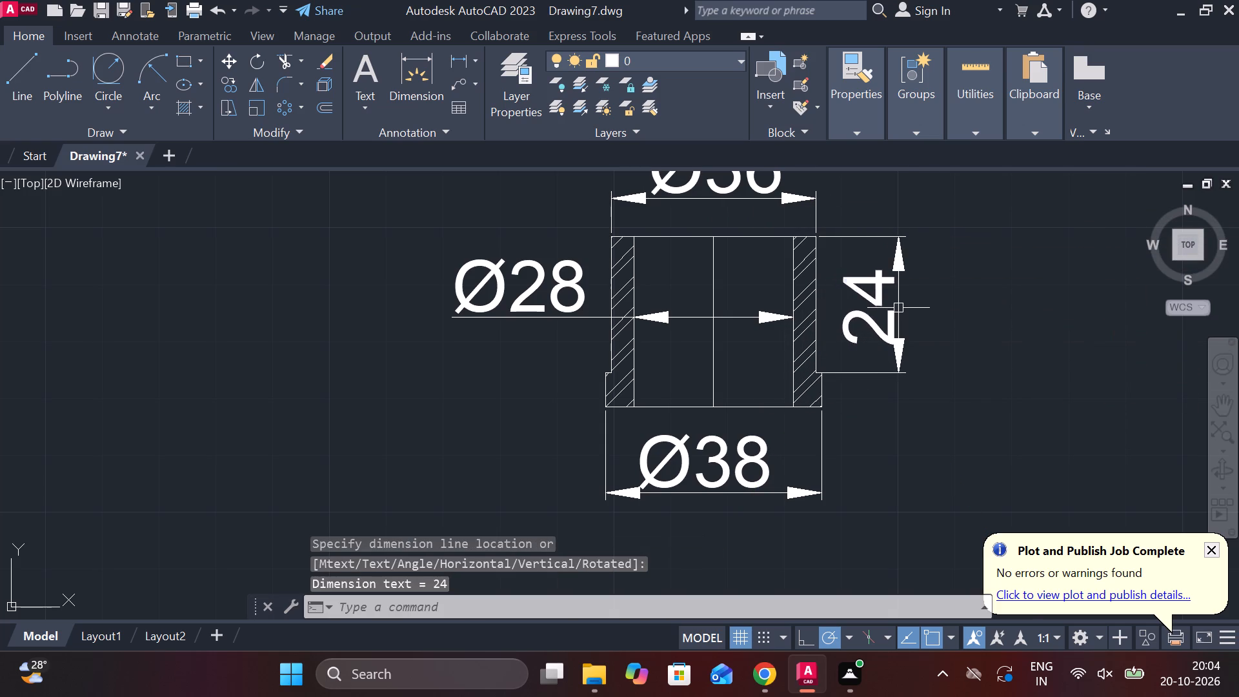
pyautogui.press('space')
pyautogui.click(821, 381)
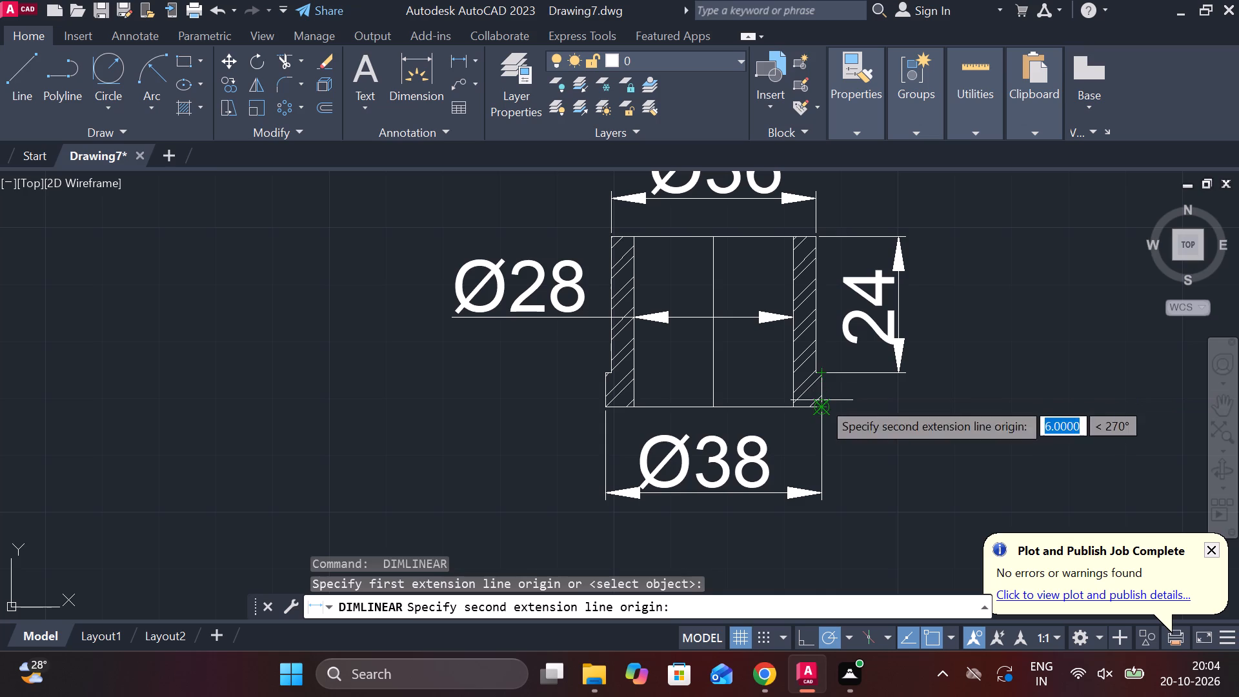
pyautogui.click(821, 400)
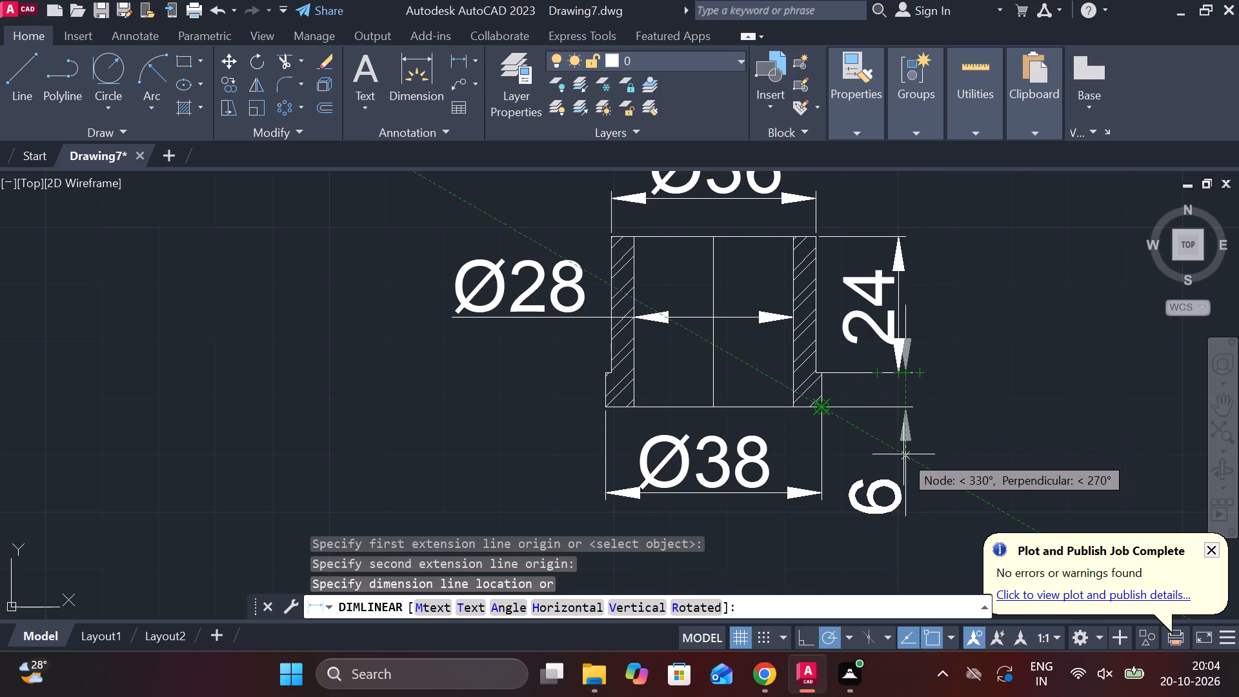
pyautogui.click(900, 448)
pyautogui.scroll(-1, 950, 456)
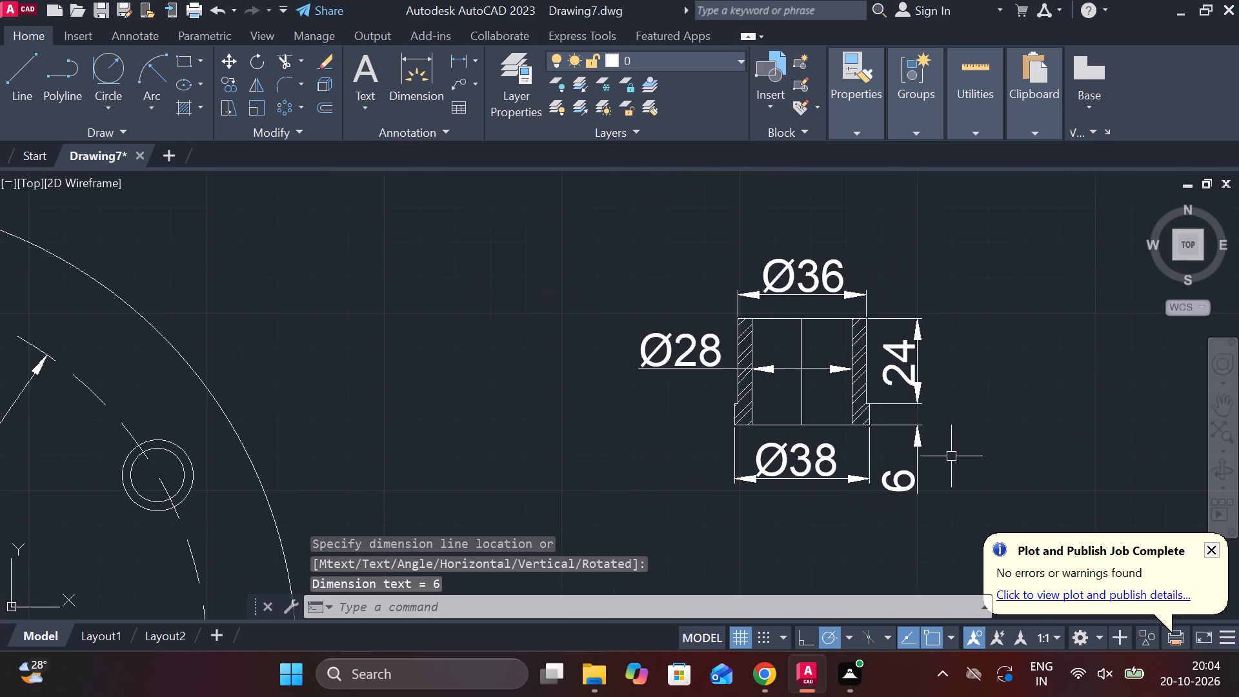
pyautogui.moveTo(951, 456); pyautogui.dragTo(852, 358, button='middle')
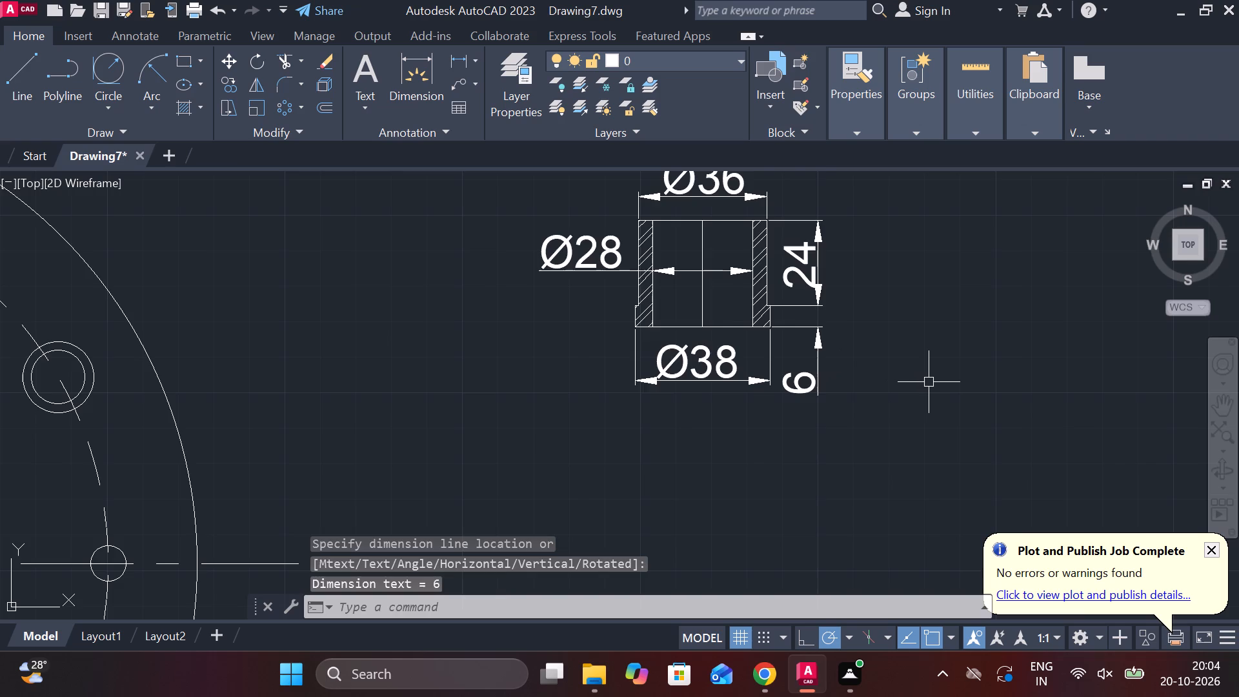
# Move the dimensioned bush together with its dimensions a short distance toward the round cover's plan view.
pyautogui.scroll(-3, 933, 382)
pyautogui.moveTo(933, 379); pyautogui.dragTo(860, 416, button='middle')
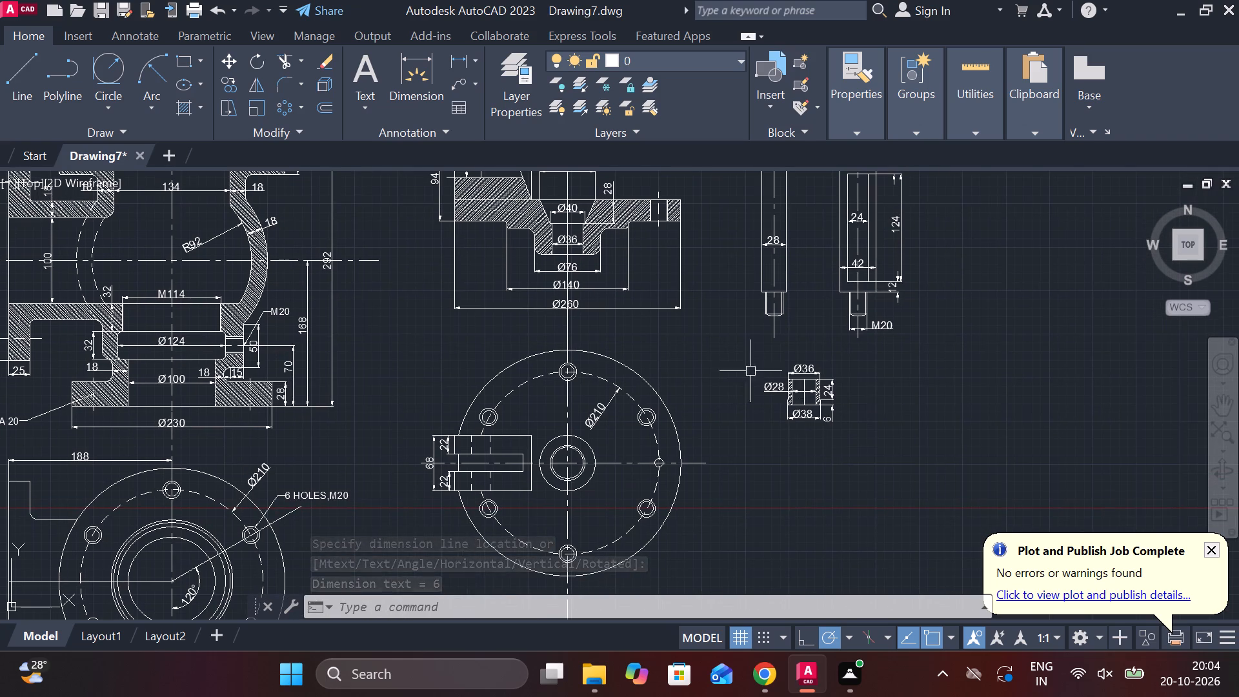
pyautogui.click(735, 360)
pyautogui.click(916, 484)
pyautogui.press('m')
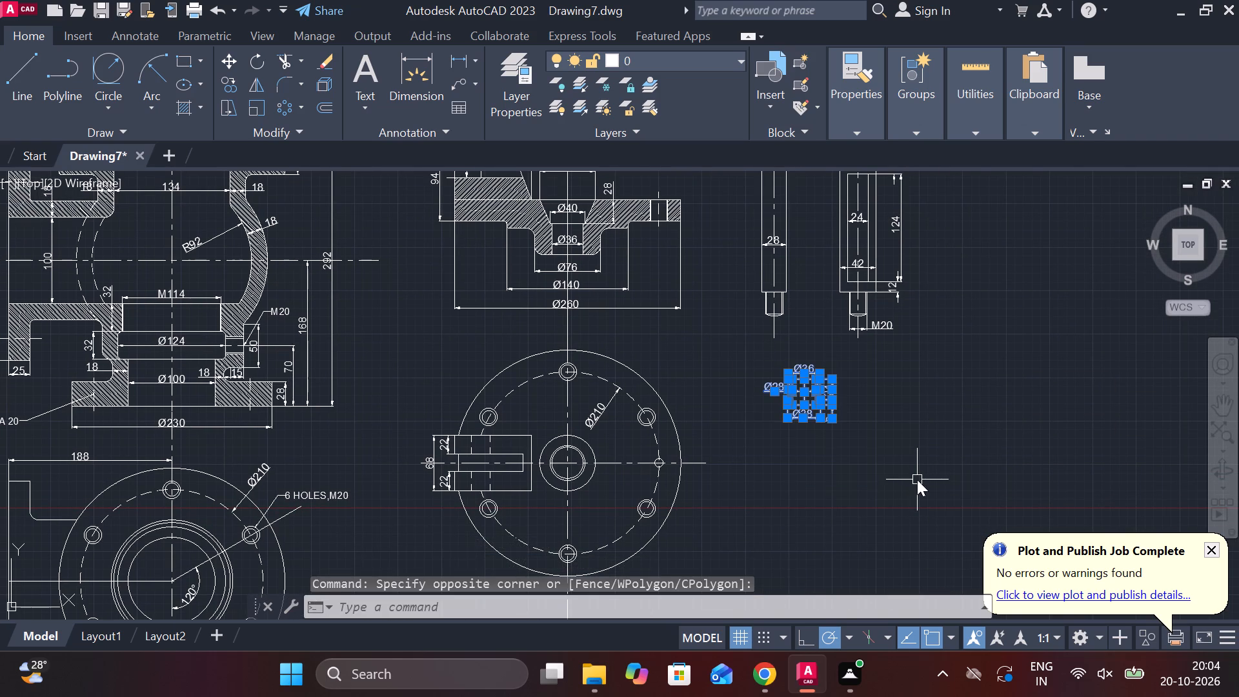
pyautogui.press('Return')
pyautogui.click(903, 458)
pyautogui.scroll(1, 916, 454)
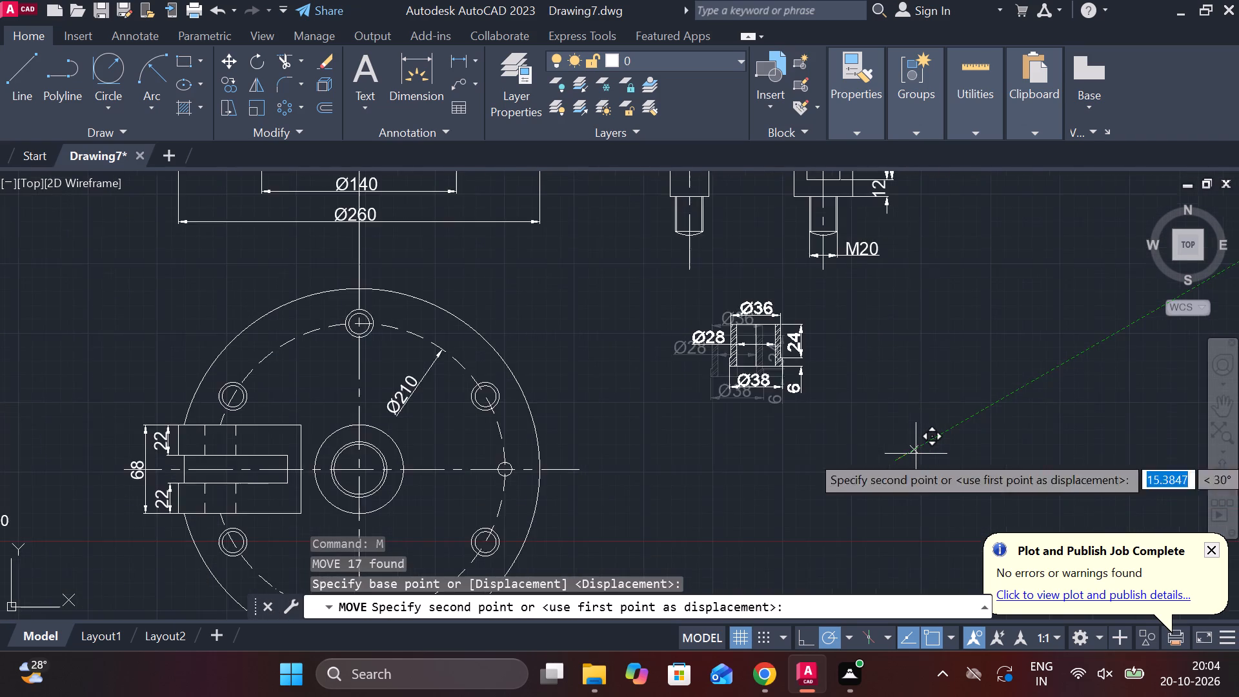
pyautogui.scroll(-2, 916, 454)
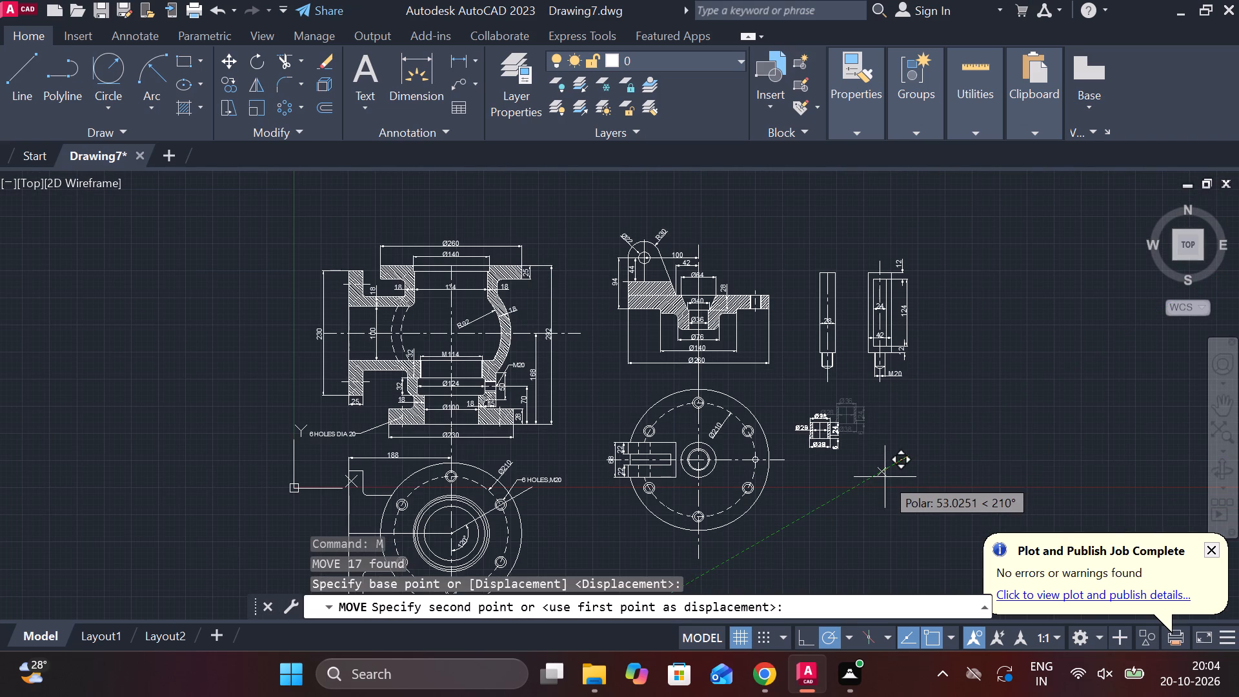
pyautogui.scroll(2, 885, 477)
pyautogui.click(880, 436)
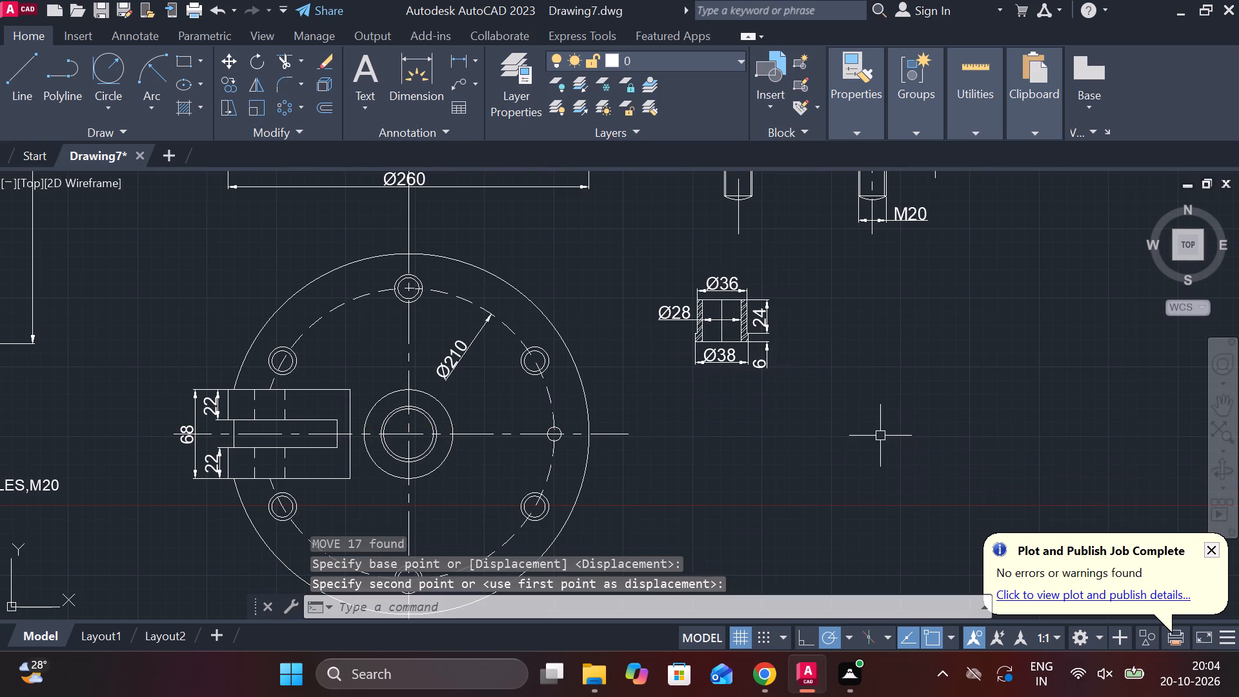
# Draw a 104 by 33 rectangle from lines in the empty space beside the bush, below the M20 stud.
pyautogui.scroll(-1, 896, 447)
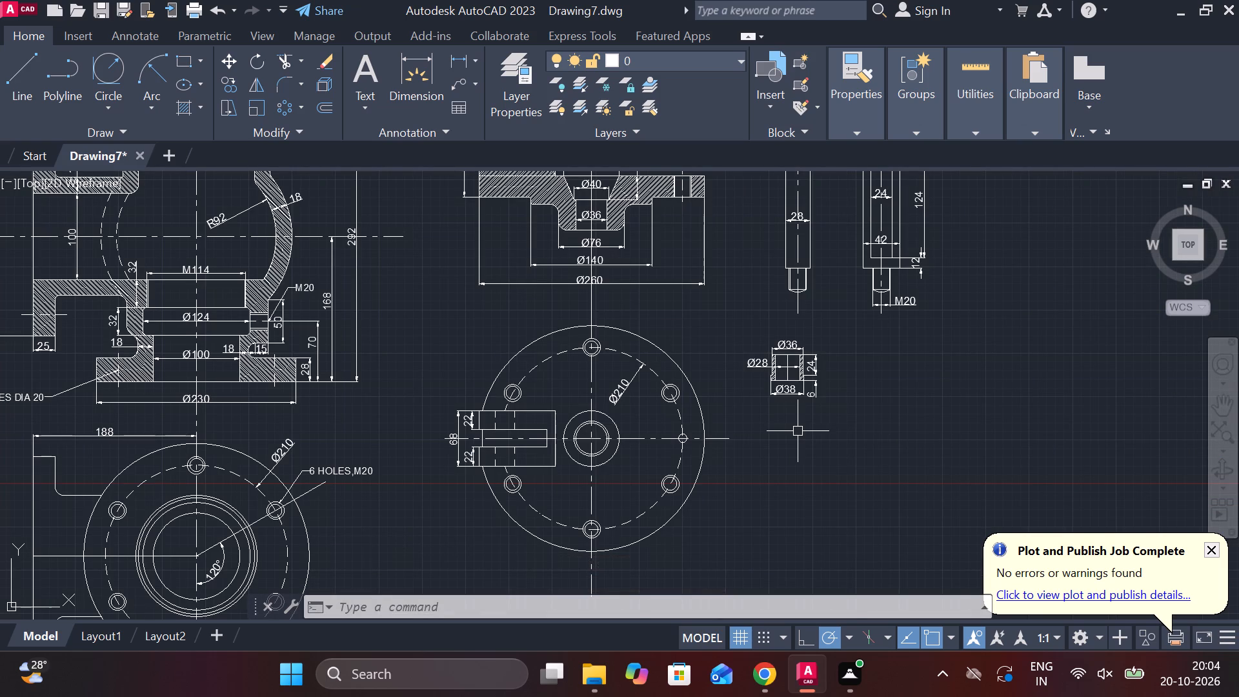
pyautogui.moveTo(801, 431); pyautogui.dragTo(723, 381, button='middle')
pyautogui.scroll(1, 756, 399)
pyautogui.moveTo(756, 405); pyautogui.dragTo(690, 429, button='middle')
pyautogui.press('Escape')
pyautogui.press('l')
pyautogui.press('Return')
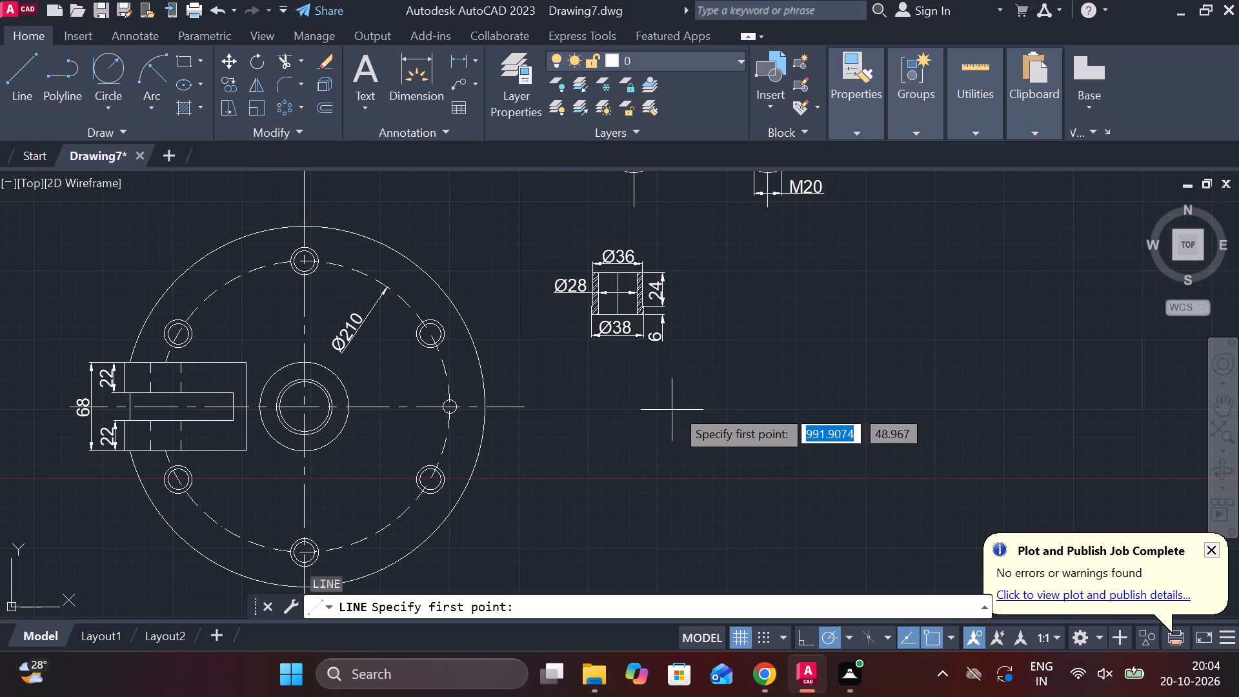
pyautogui.moveTo(702, 409); pyautogui.dragTo(616, 470, button='middle')
pyautogui.scroll(1, 674, 388)
pyautogui.moveTo(674, 383); pyautogui.dragTo(645, 397, button='middle')
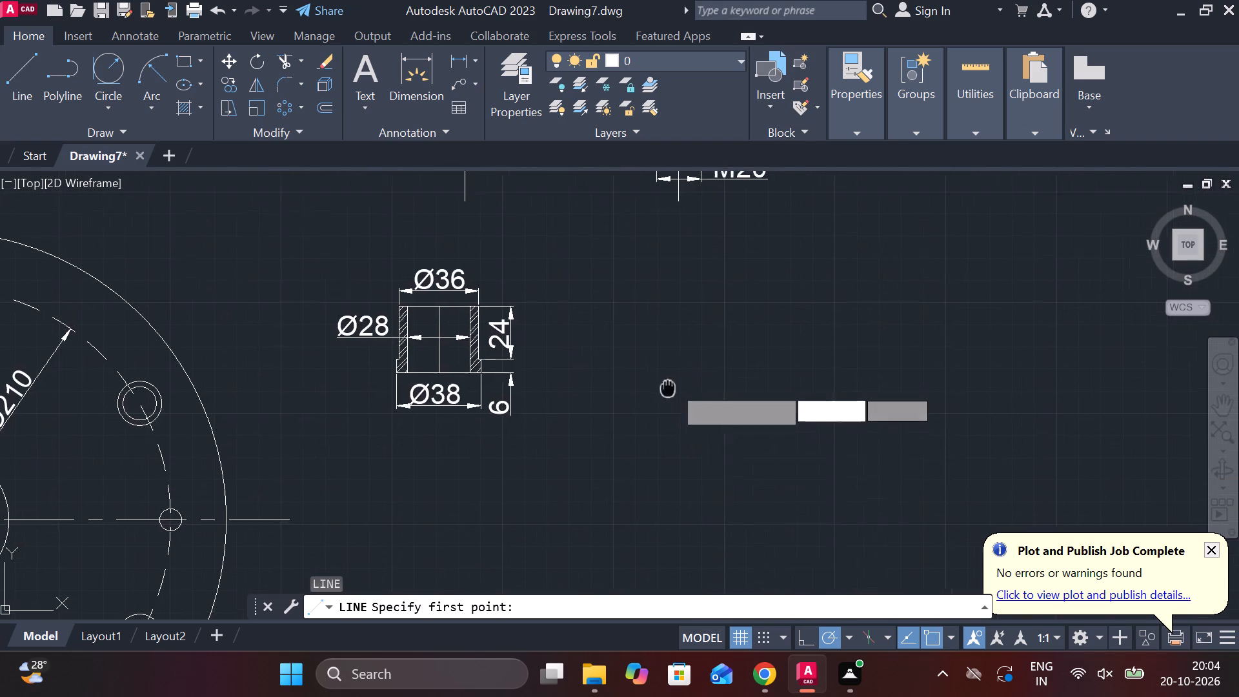
pyautogui.moveTo(645, 397); pyautogui.dragTo(514, 460, button='middle')
pyautogui.click(530, 367)
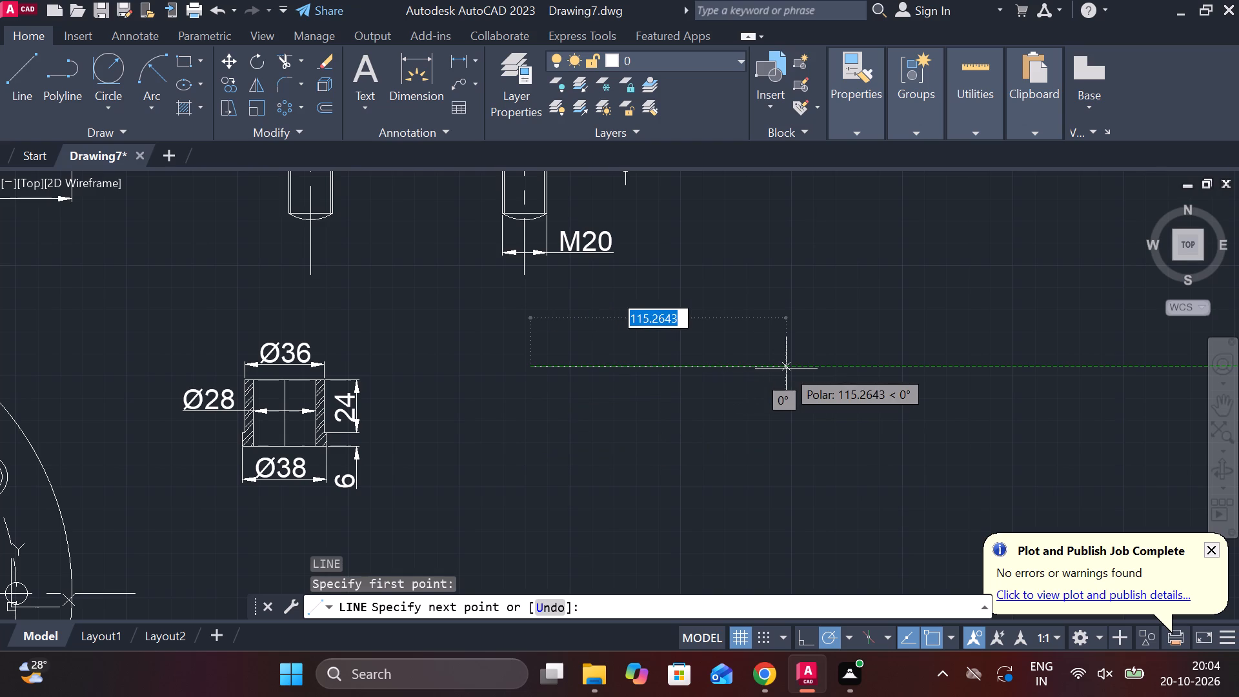
pyautogui.write('104')
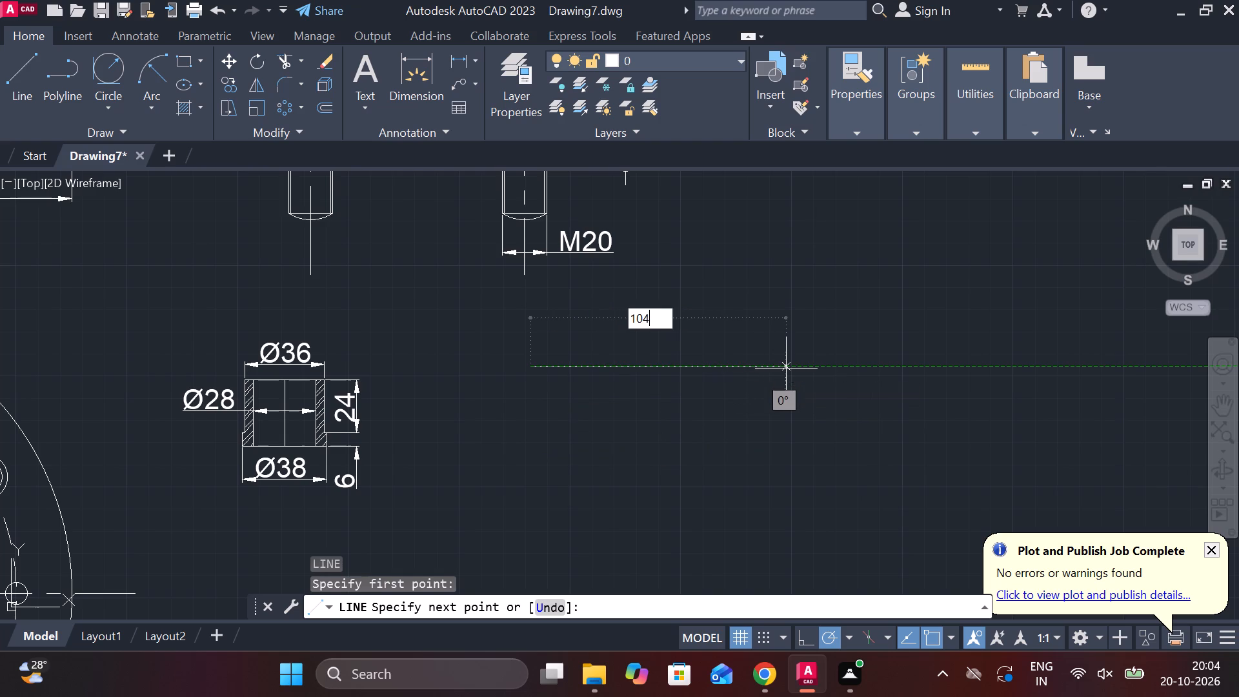
pyautogui.press('Return')
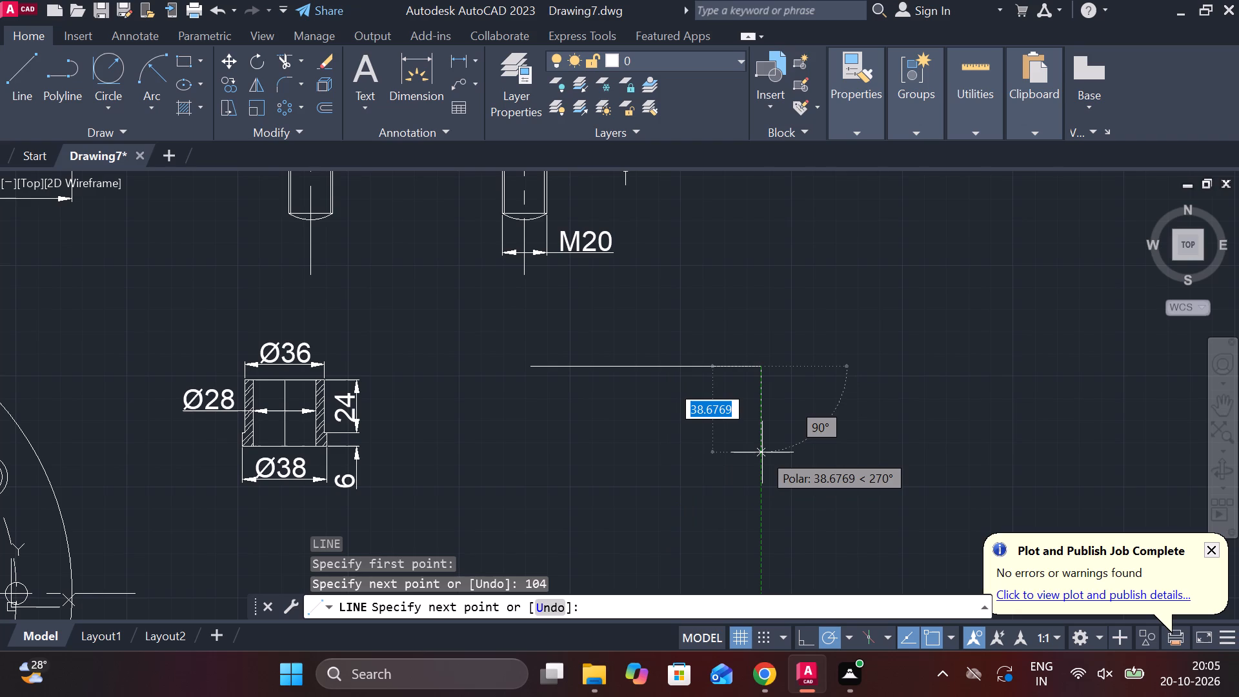
pyautogui.write('33')
pyautogui.press('space')
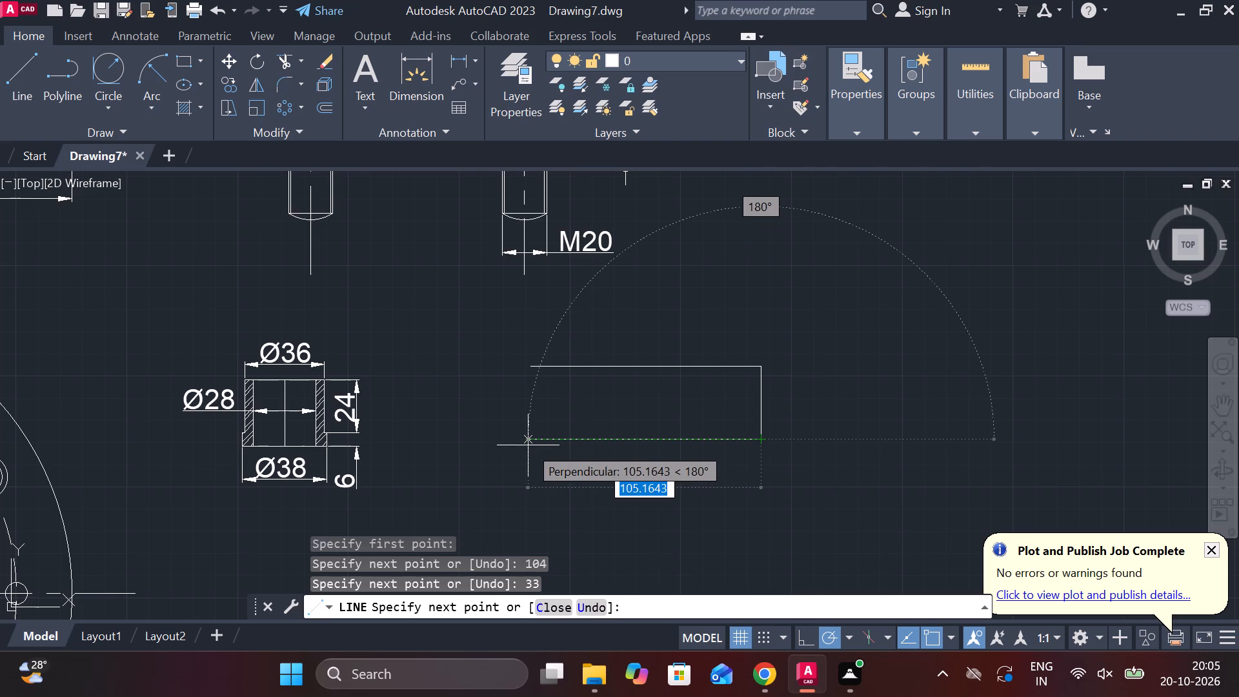
pyautogui.write('10')
pyautogui.write('4')
pyautogui.press('space')
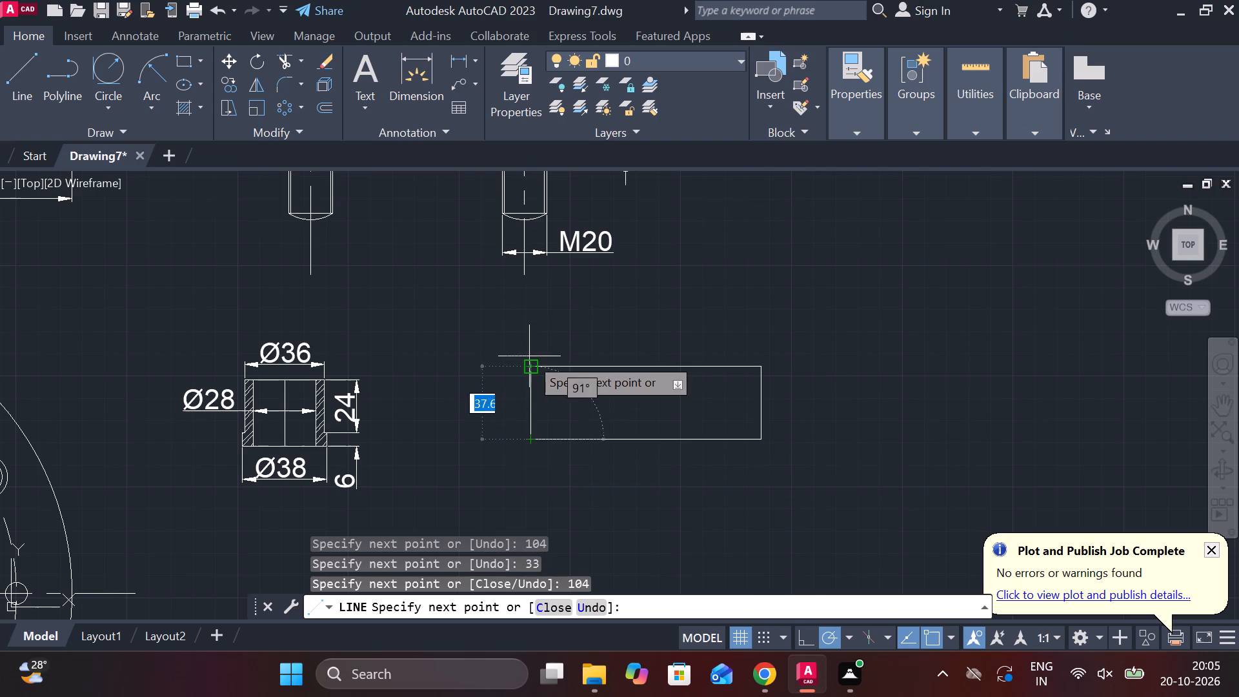
pyautogui.scroll(2, 551, 368)
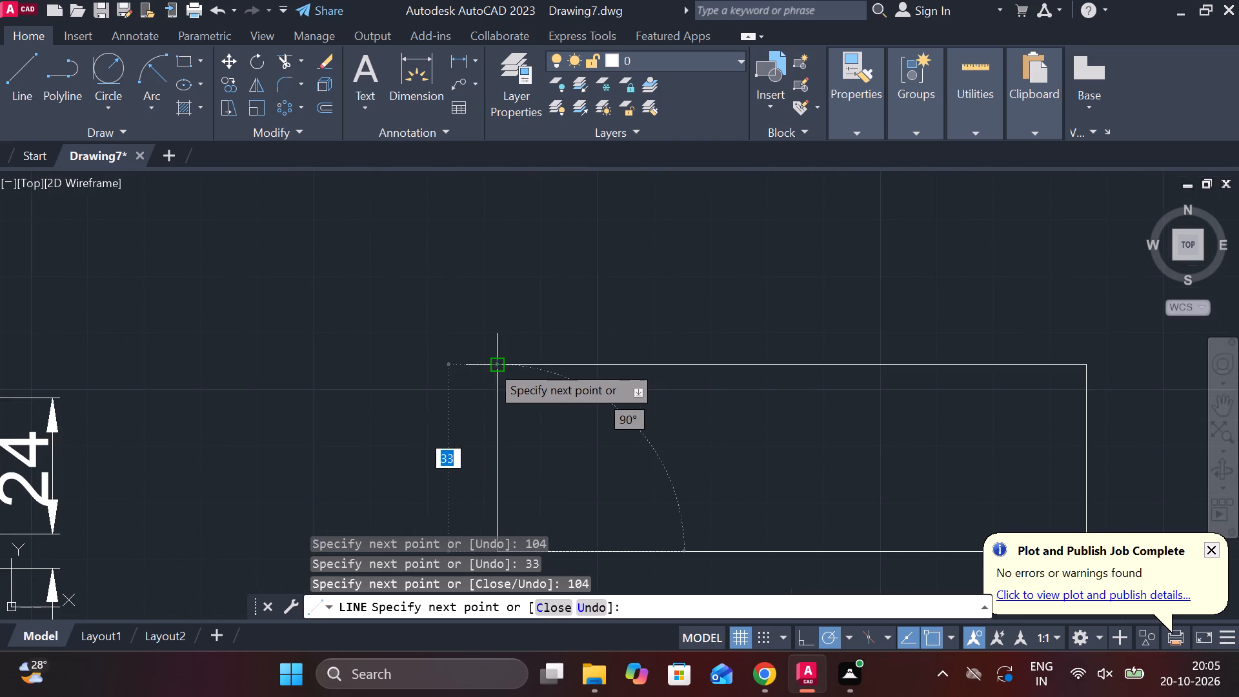
pyautogui.click(492, 360)
pyautogui.scroll(-3, 514, 330)
pyautogui.scroll(1, 577, 320)
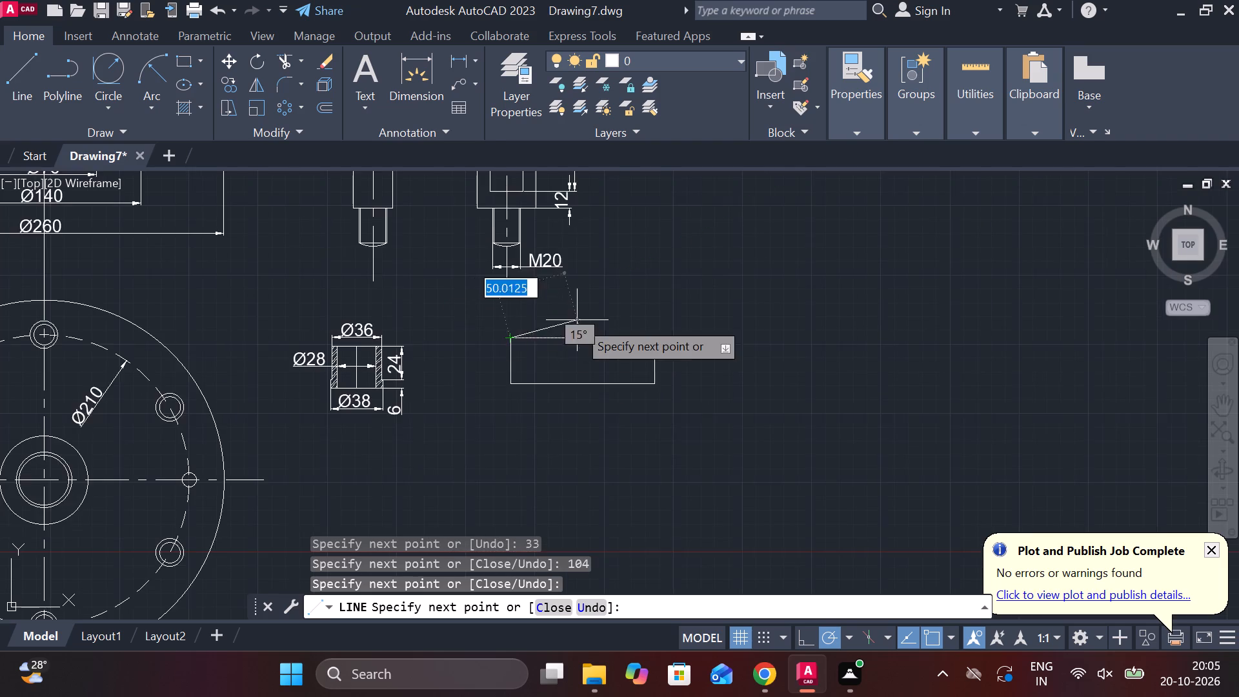
pyautogui.scroll(1, 577, 320)
pyautogui.press('Escape')
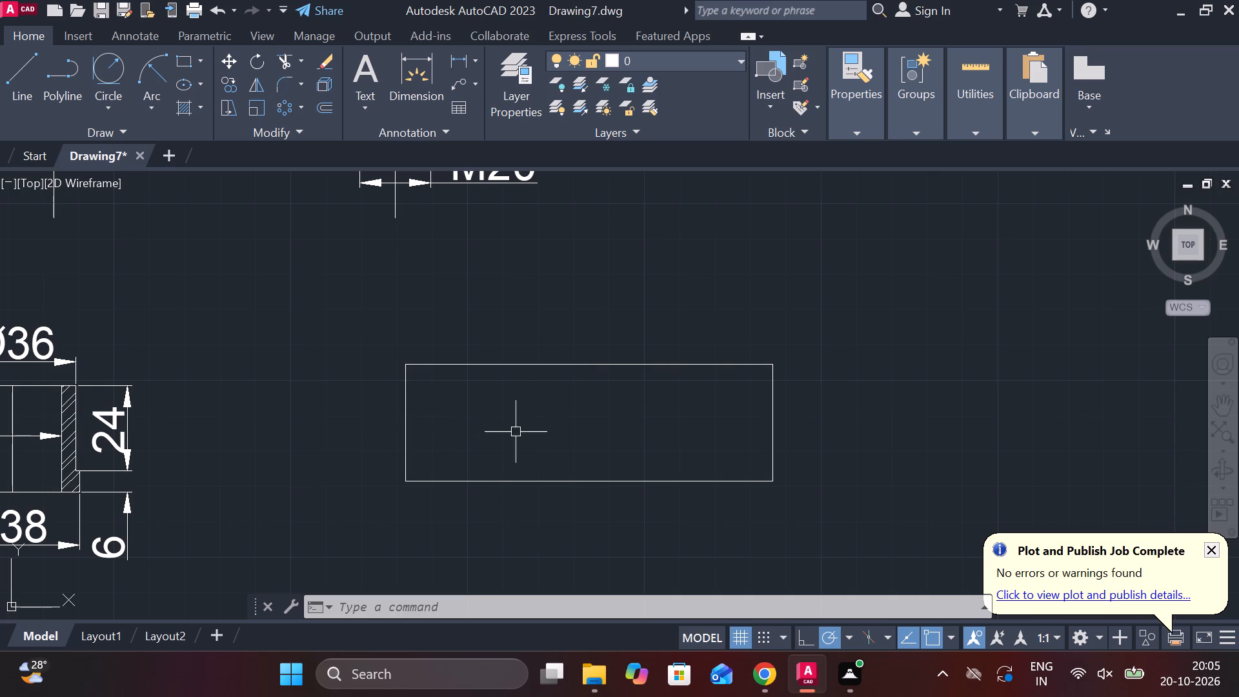
# Draw a vertical line 7 outside the rectangle's right edge, from top-edge level to just below the bottom edge.
pyautogui.press('l')
pyautogui.press('Return')
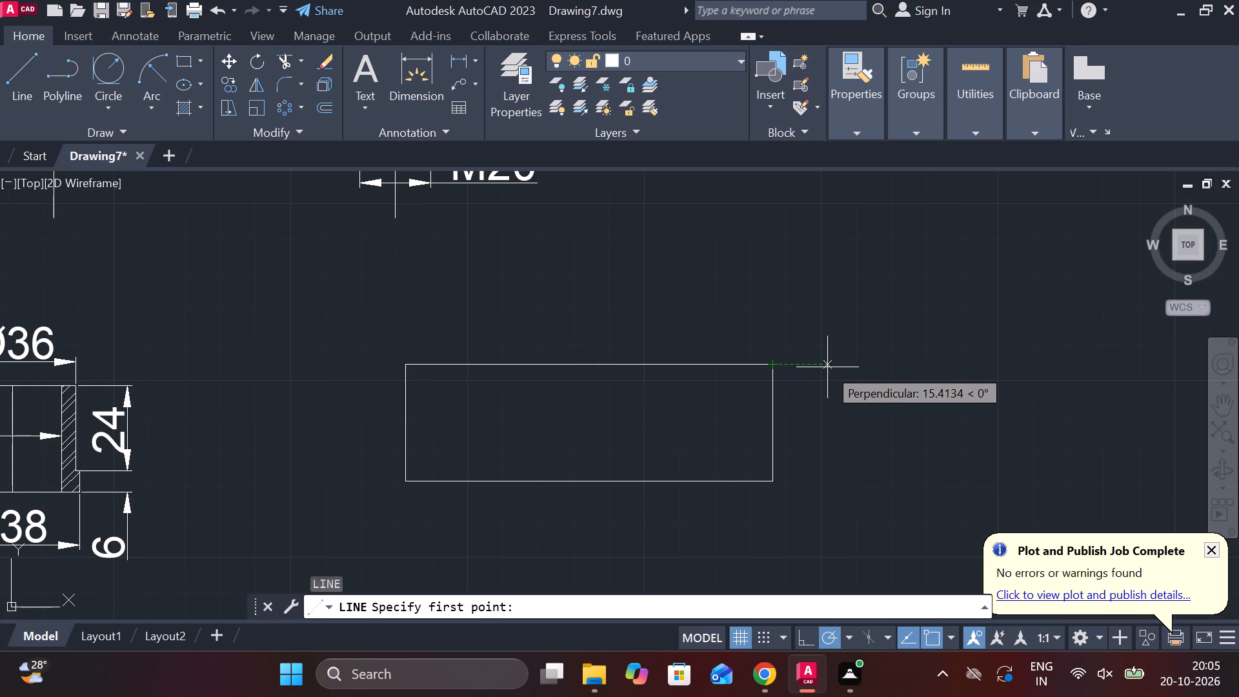
pyautogui.press('7')
pyautogui.press('Return')
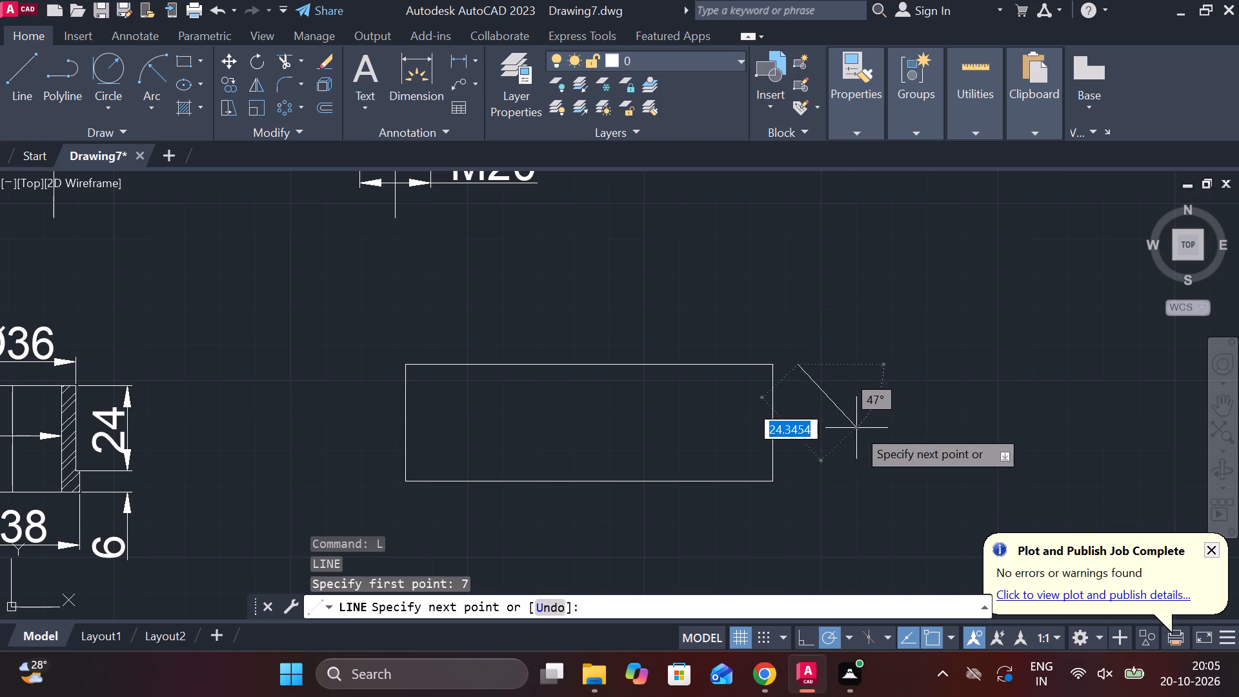
pyautogui.click(803, 491)
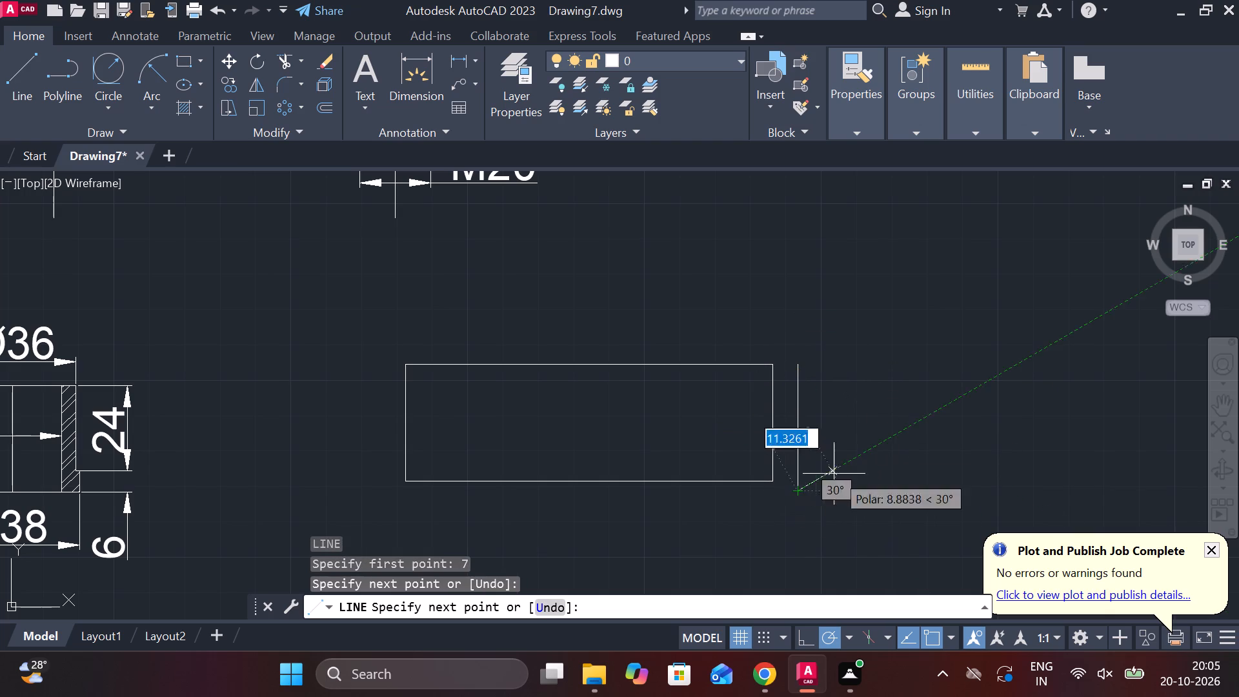
pyautogui.press('Escape')
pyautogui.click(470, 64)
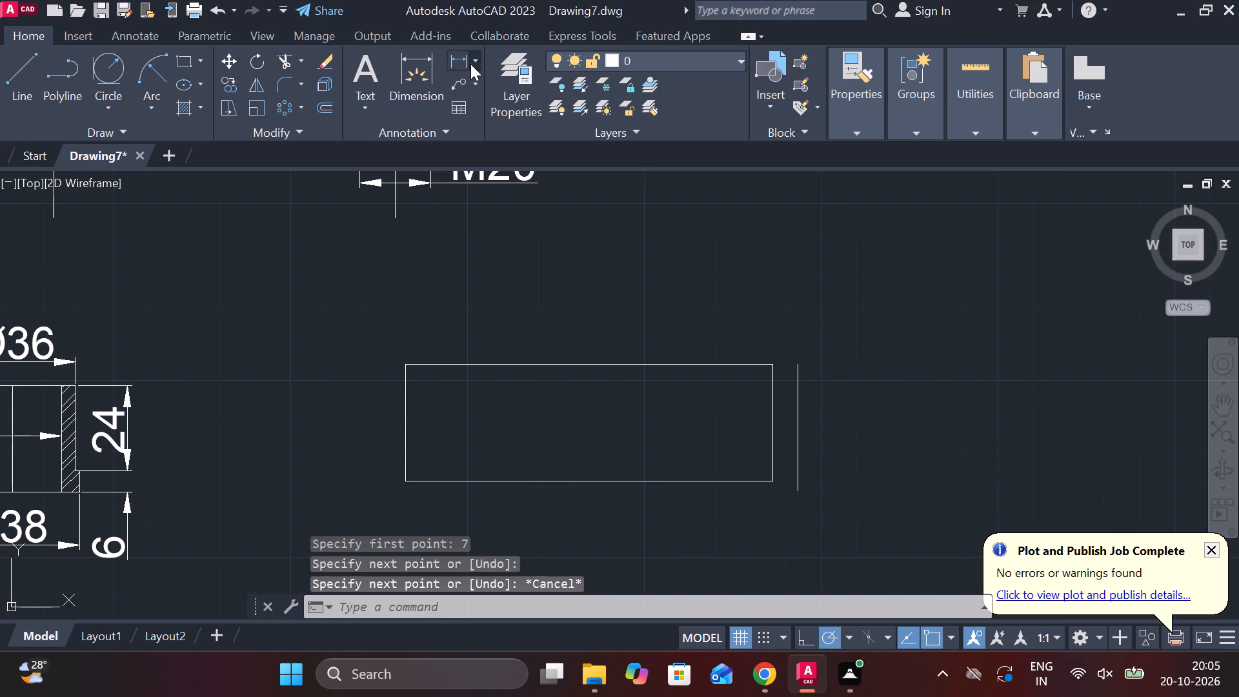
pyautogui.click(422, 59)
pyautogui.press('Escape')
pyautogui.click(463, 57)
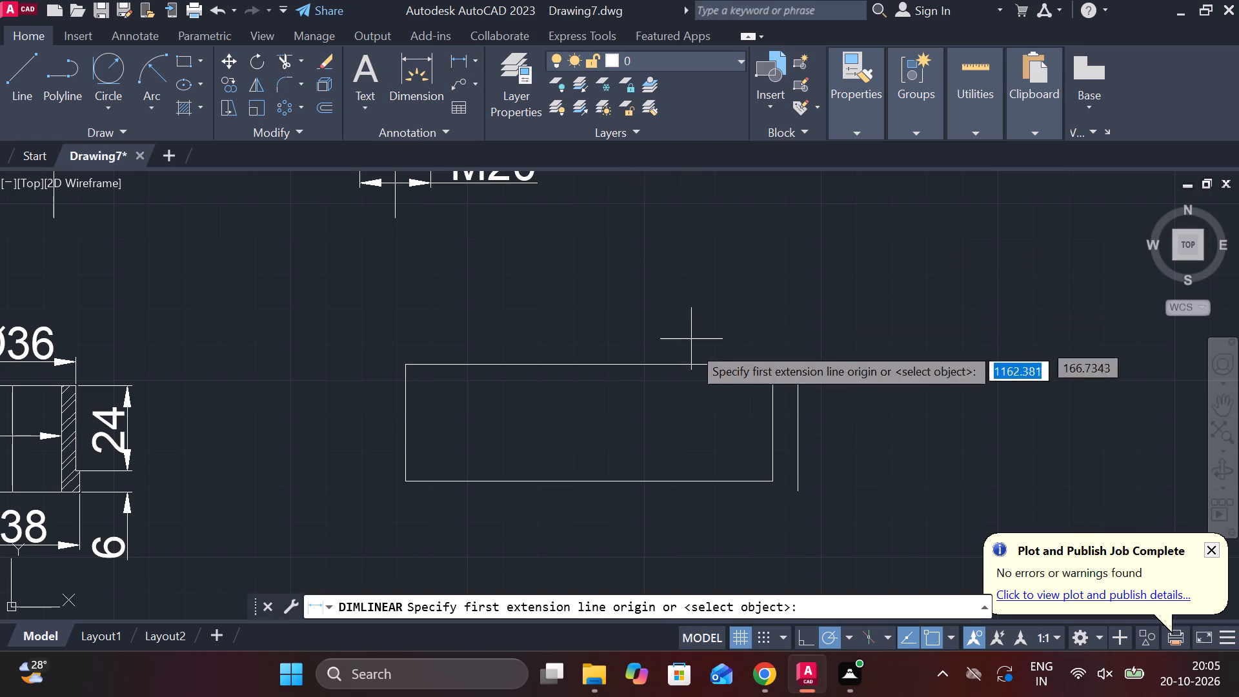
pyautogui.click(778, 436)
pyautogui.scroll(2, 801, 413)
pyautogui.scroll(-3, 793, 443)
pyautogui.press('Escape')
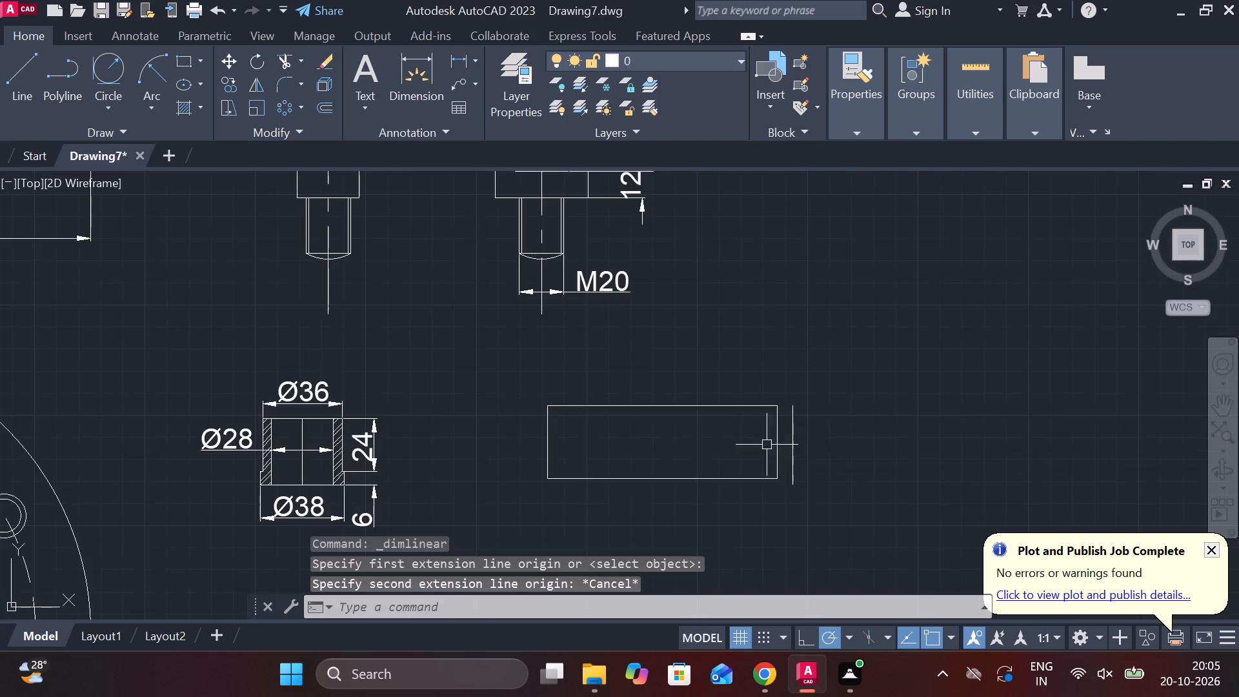
# Offset the rectangle's left edge 7 outward.
pyautogui.click(543, 437)
pyautogui.press('Escape')
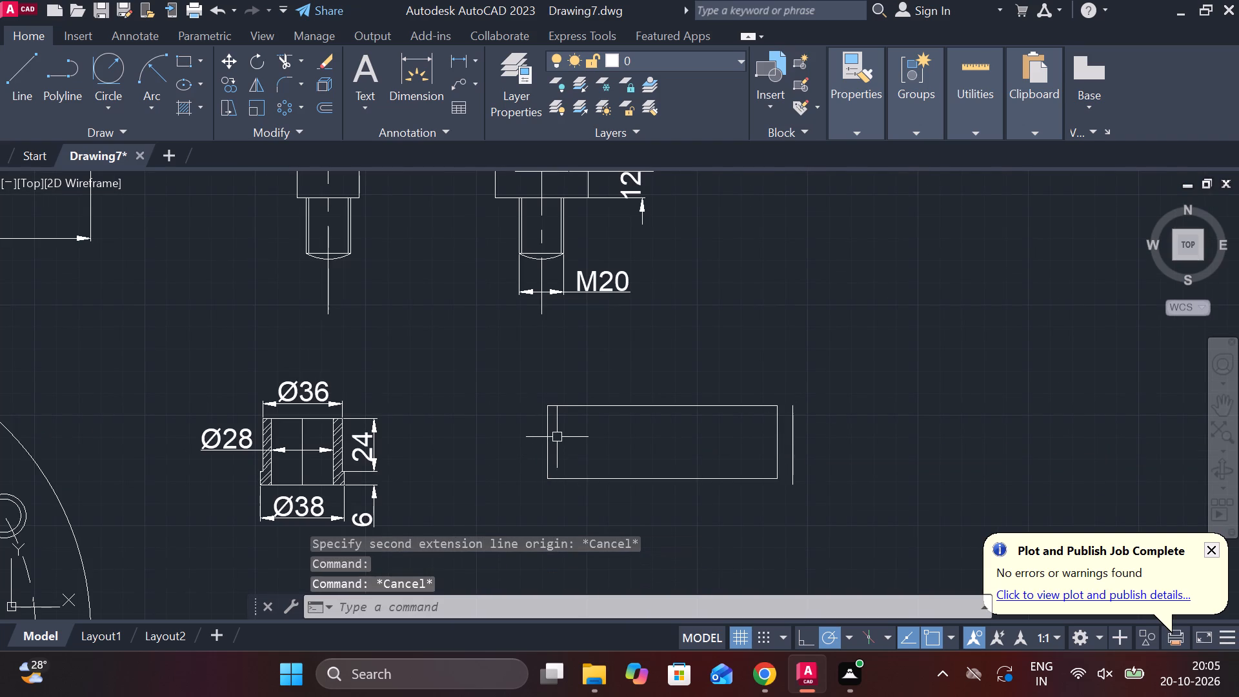
pyautogui.click(552, 441)
pyautogui.press('Escape')
pyautogui.scroll(2, 552, 441)
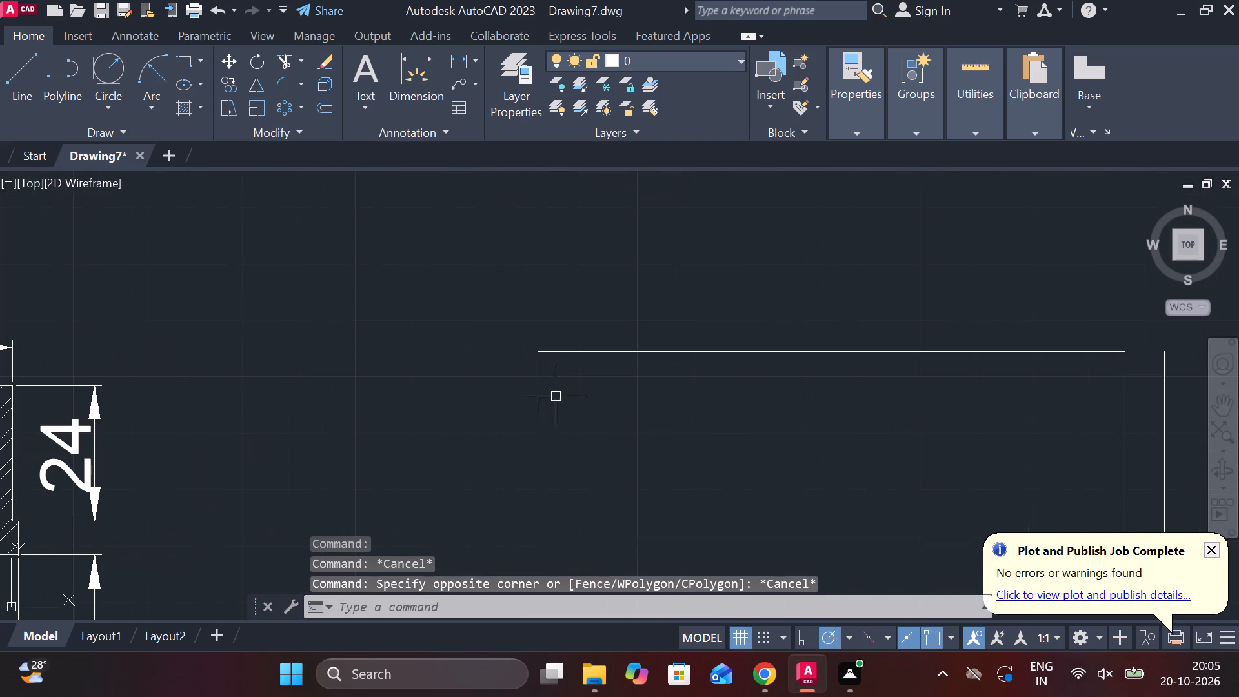
pyautogui.click(538, 452)
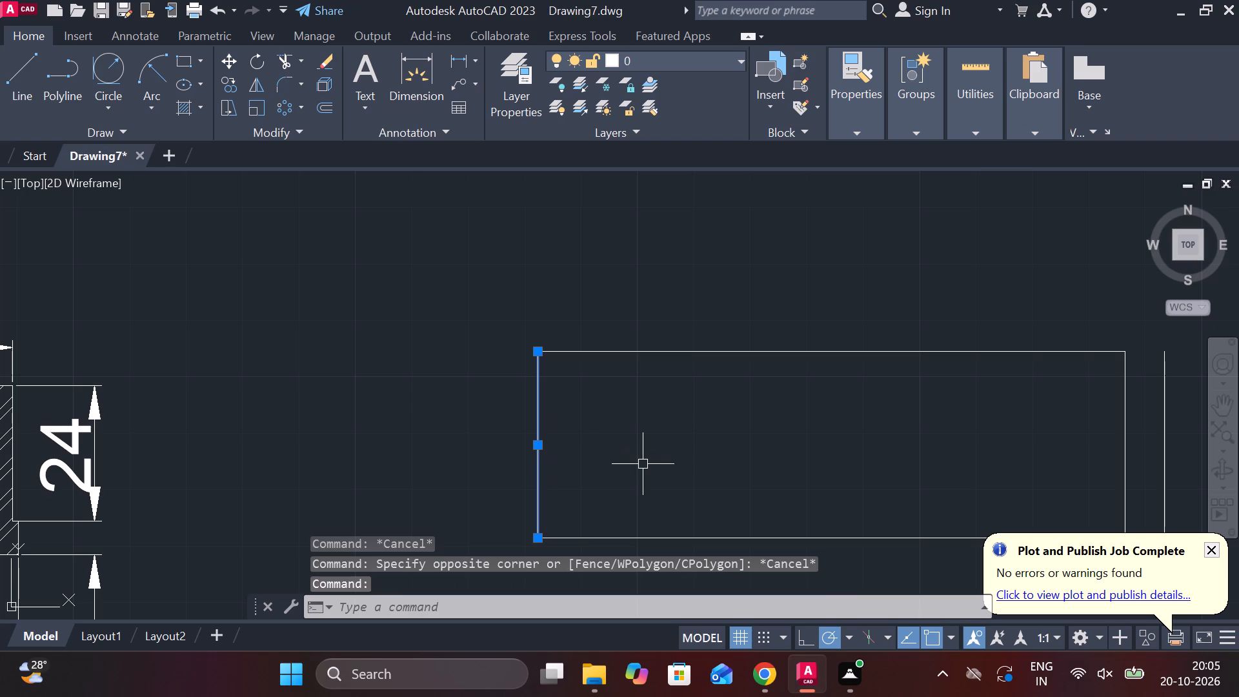
pyautogui.press('o')
pyautogui.press('Return')
pyautogui.press('Return')
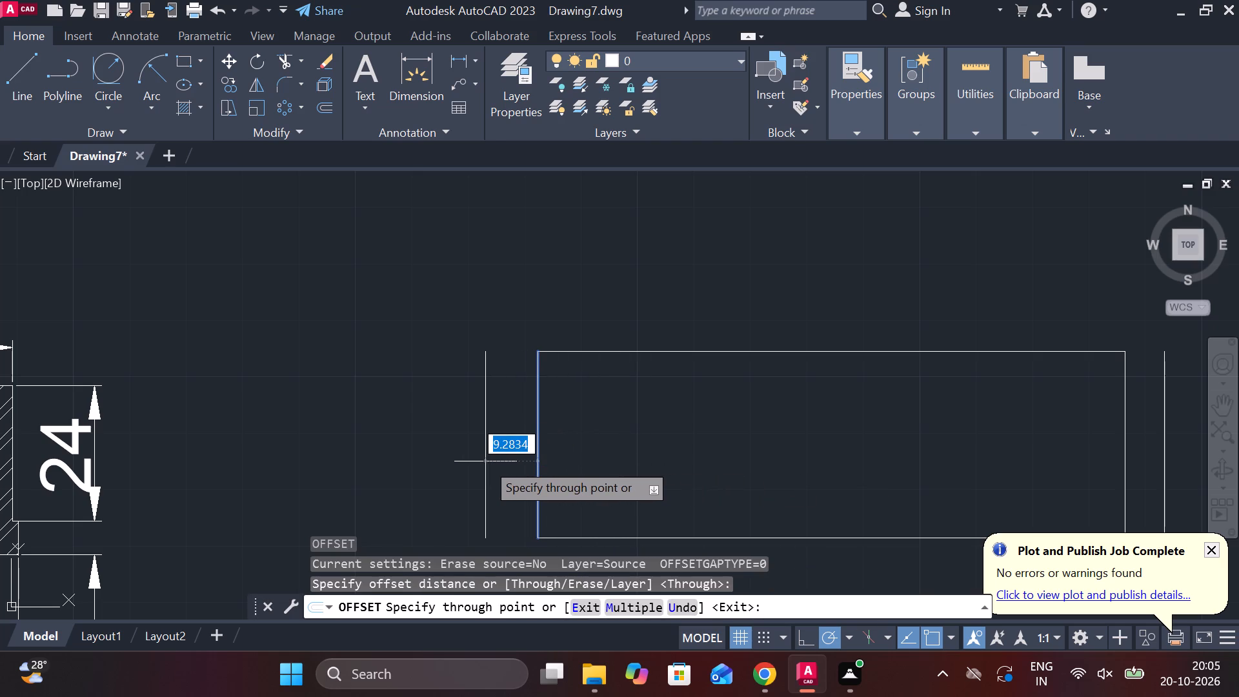
pyautogui.press('7')
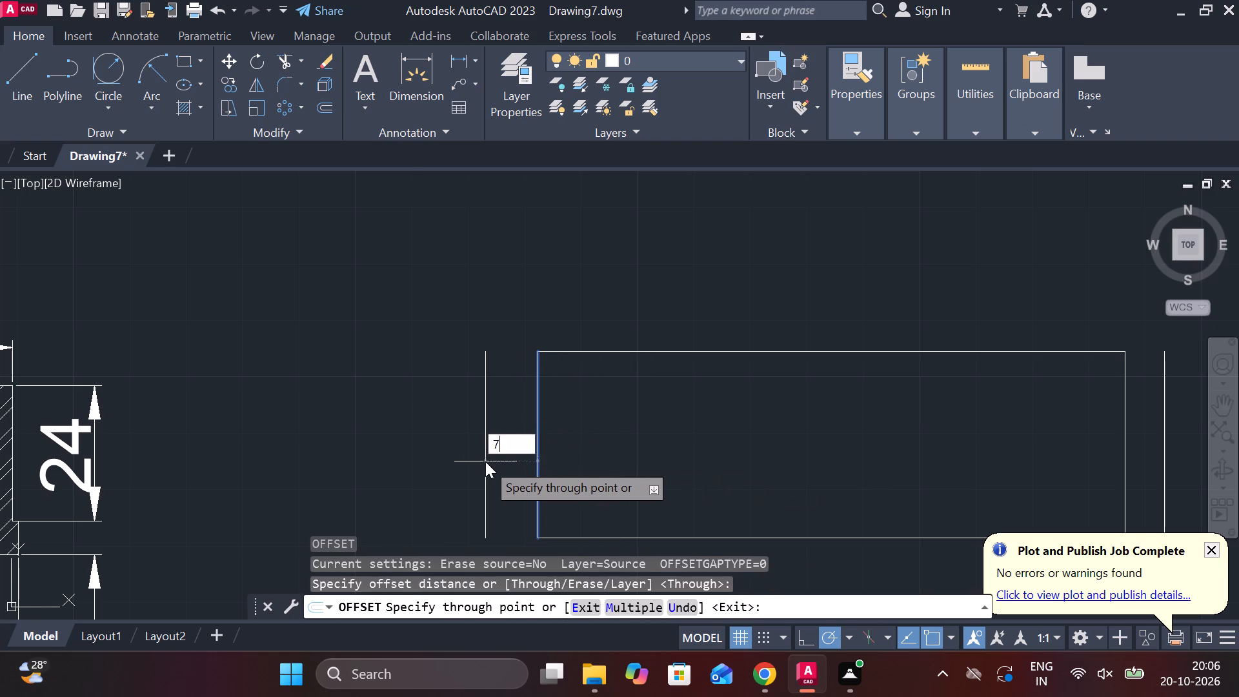
pyautogui.press('Return')
# Offset the rectangle's top edge 2 inward, and offset the resulting line another 6 downward.
pyautogui.scroll(-1, 558, 461)
pyautogui.moveTo(615, 460); pyautogui.dragTo(571, 410, button='middle')
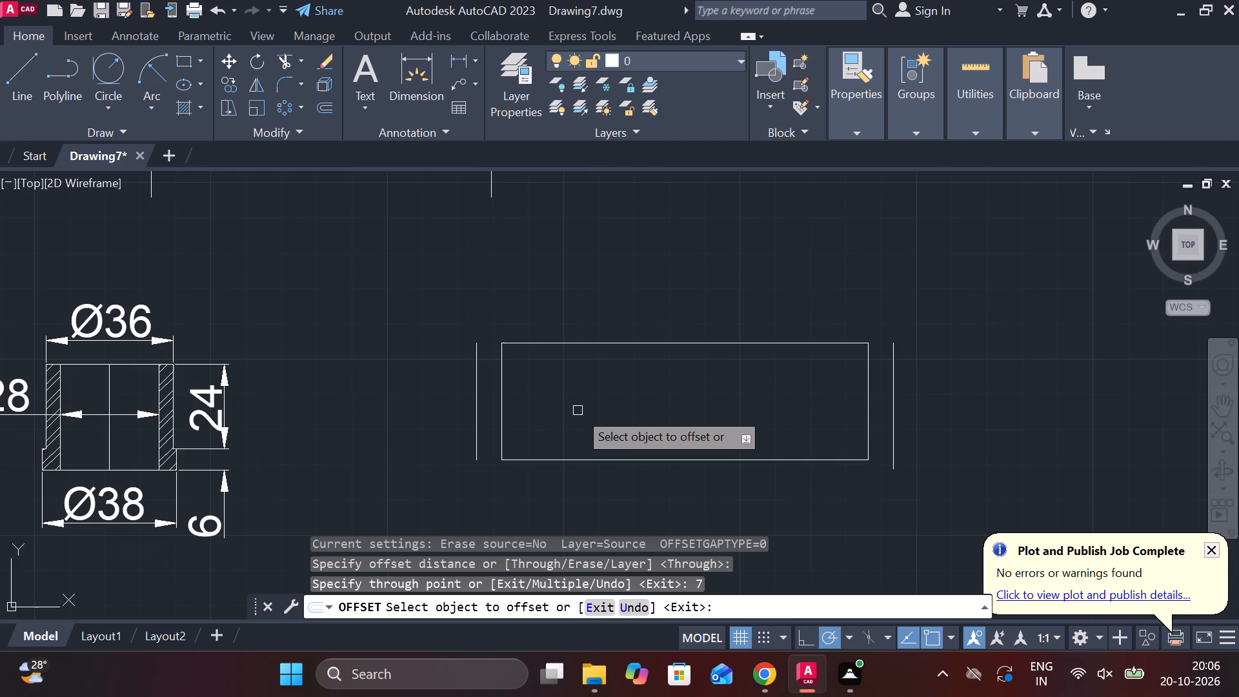
pyautogui.scroll(1, 578, 407)
pyautogui.moveTo(576, 390); pyautogui.dragTo(601, 451, button='middle')
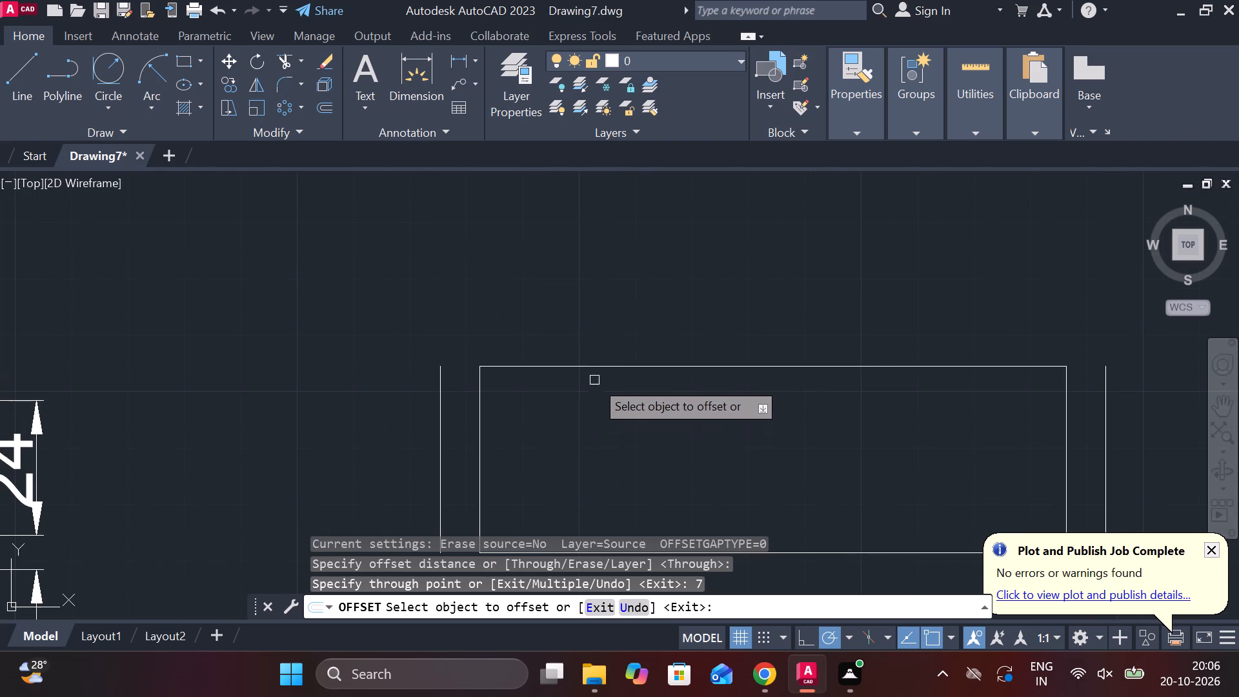
pyautogui.click(583, 369)
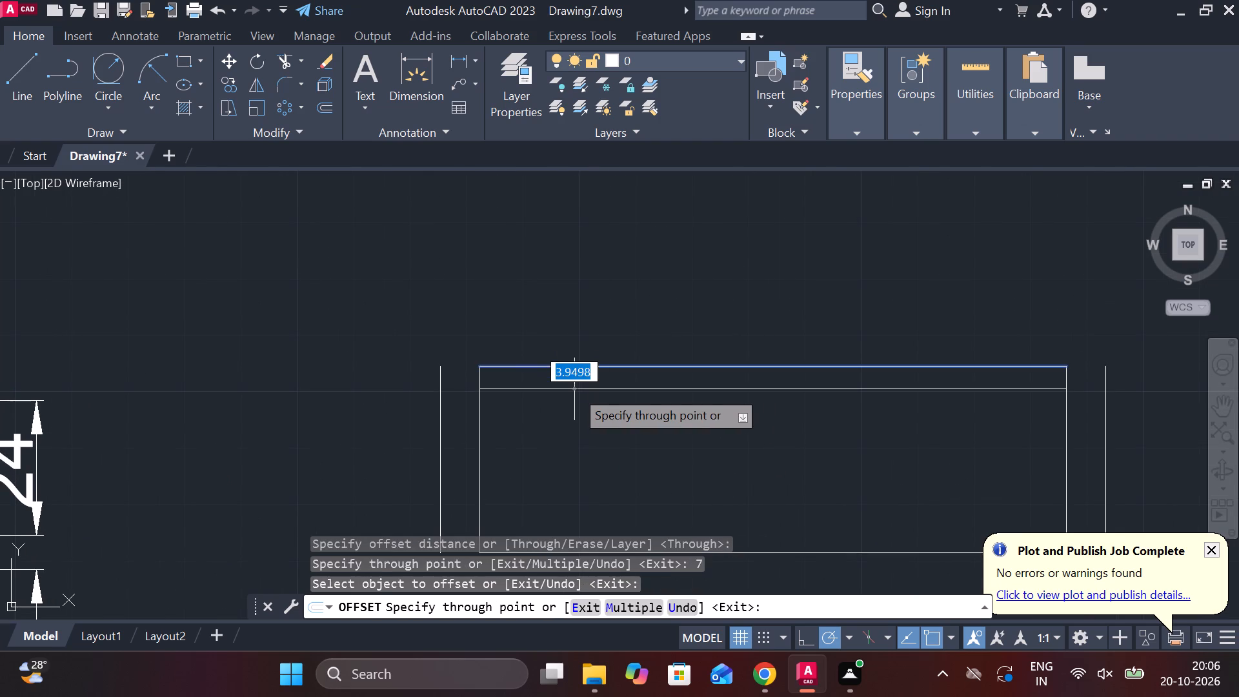
pyautogui.write('2')
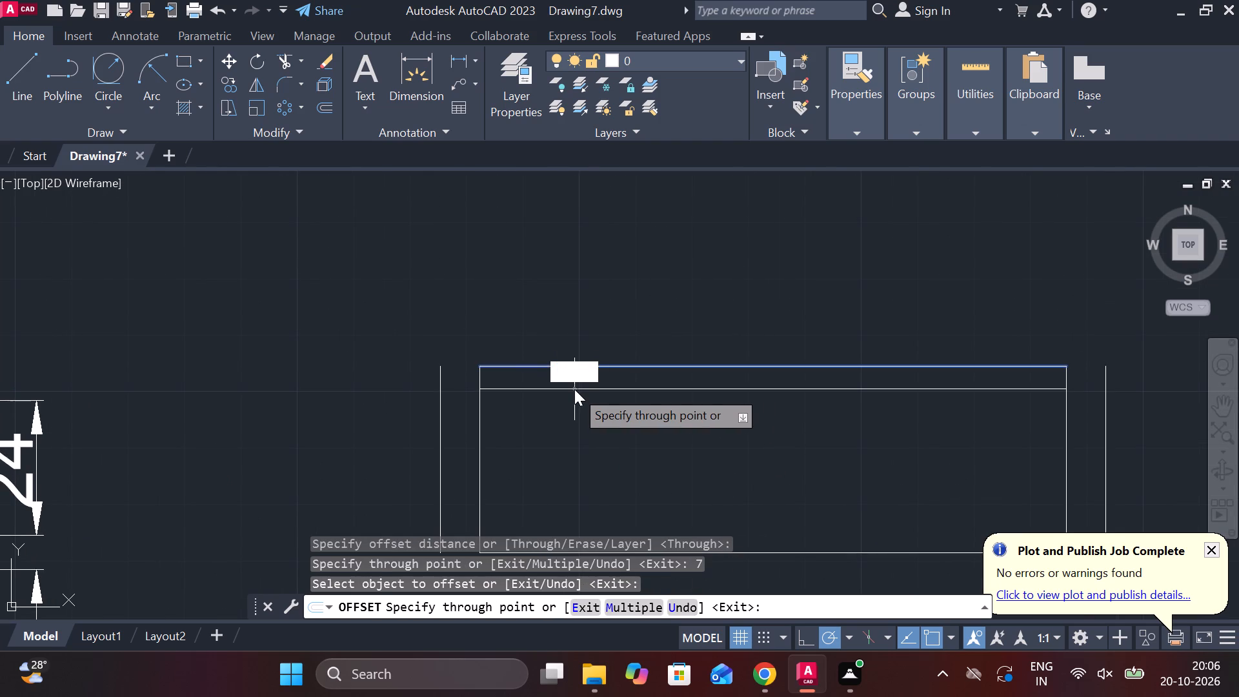
pyautogui.press('space')
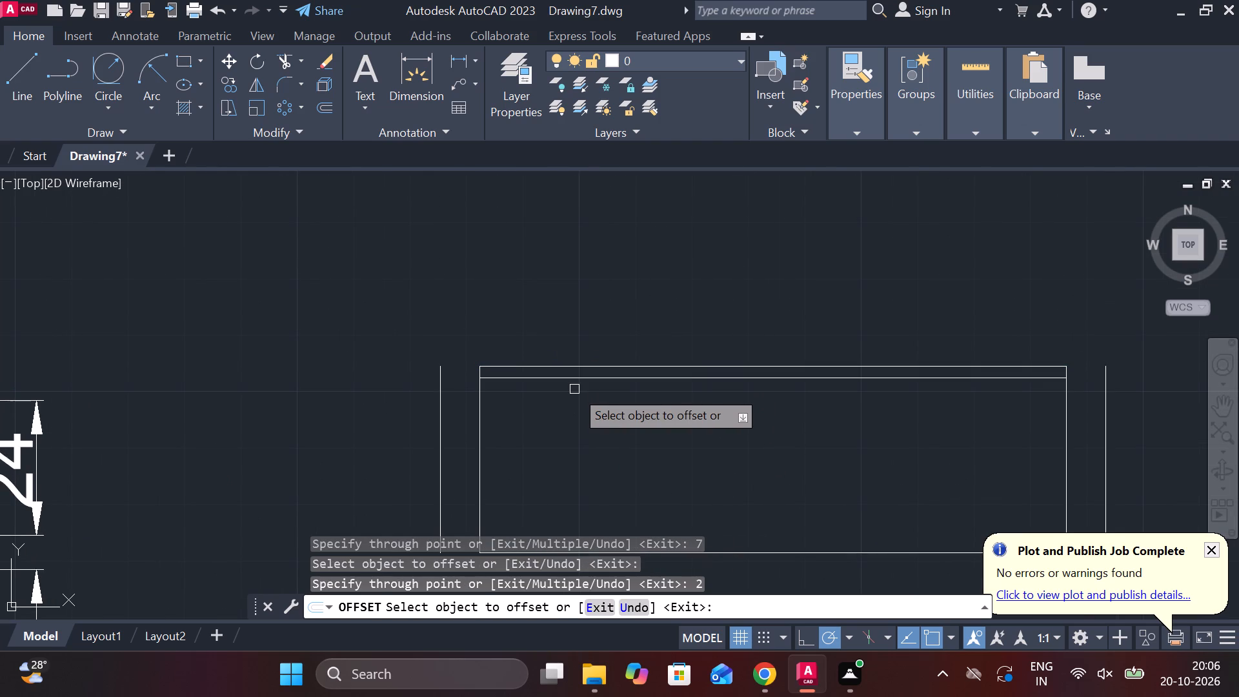
pyautogui.click(570, 381)
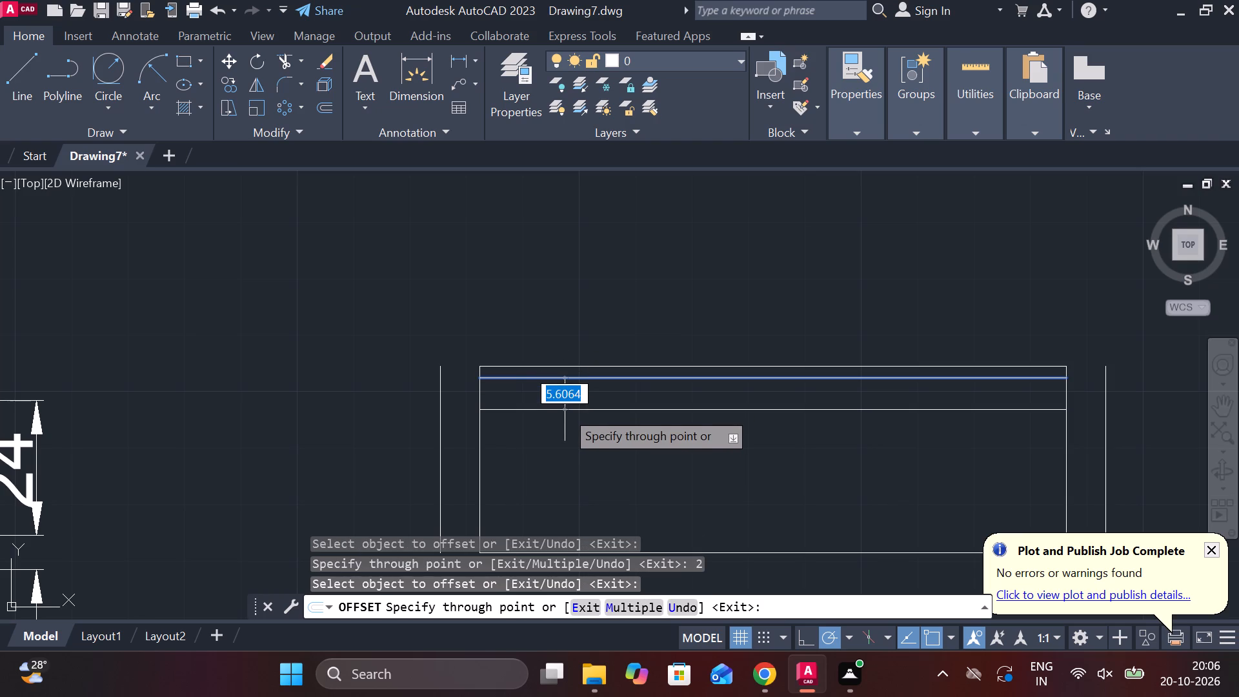
pyautogui.press('6')
pyautogui.press('Return')
pyautogui.press('Escape')
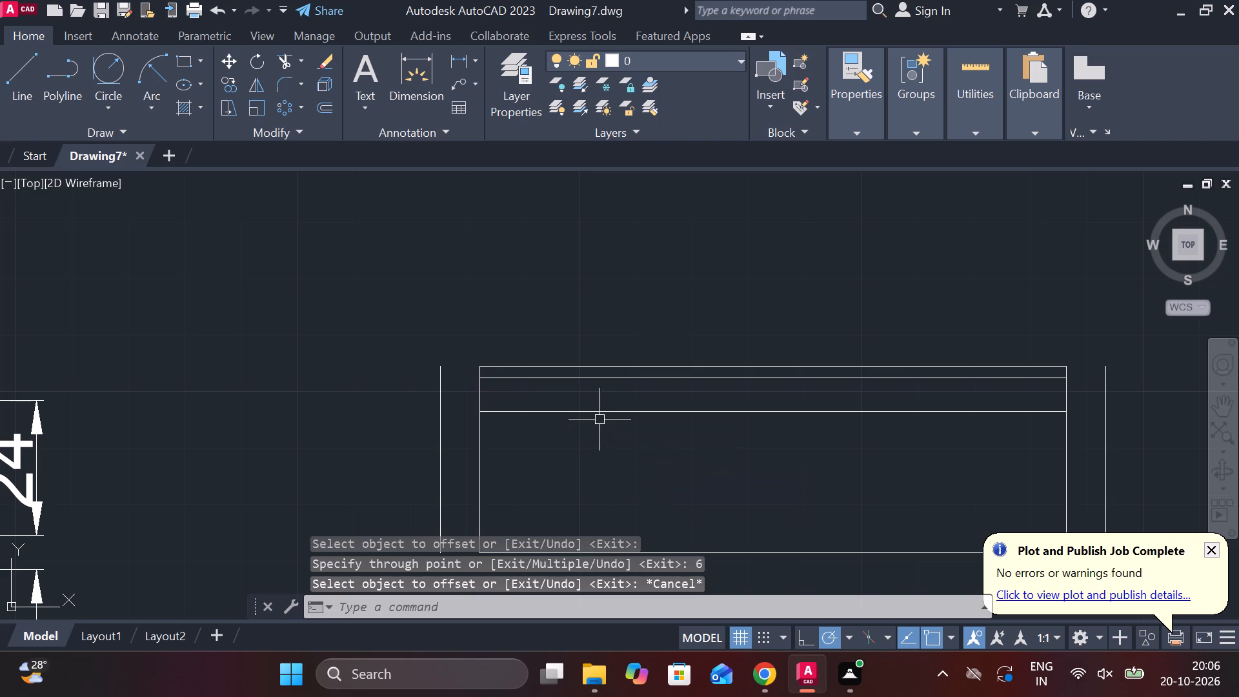
# Extend both inner horizontal lines near the rectangle's top edge outward to the outer vertical lines on both sides.
pyautogui.write('EX')
pyautogui.press('space')
pyautogui.click(627, 413)
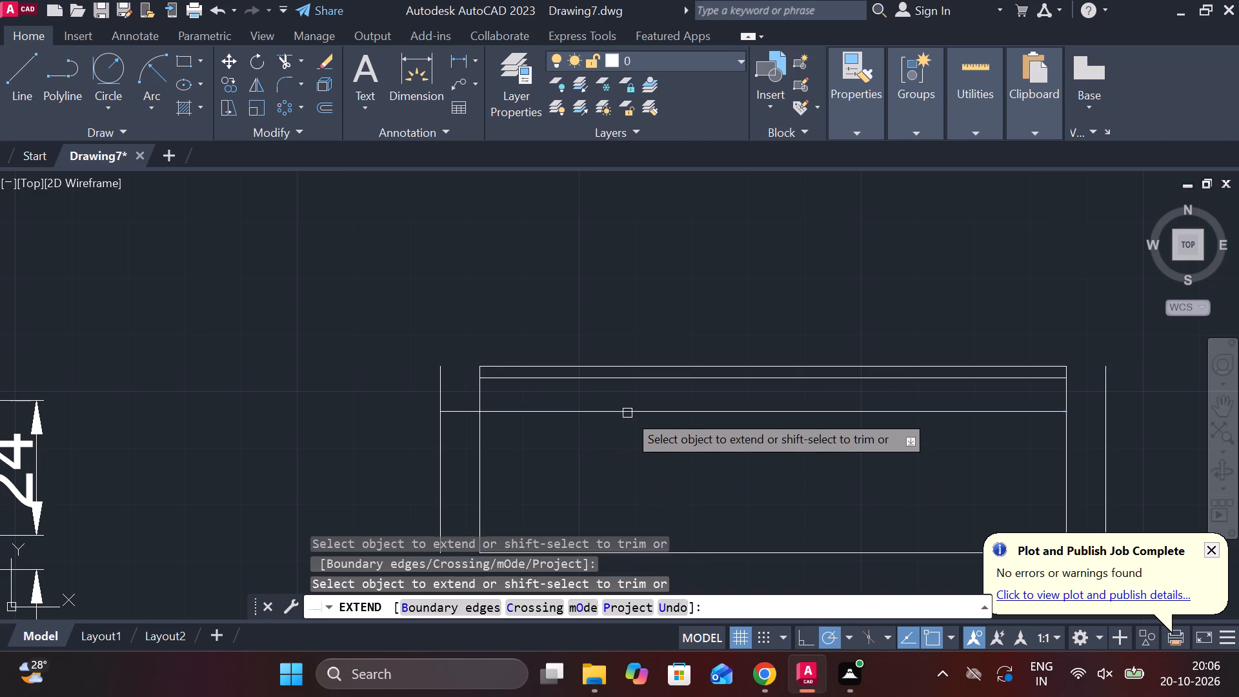
pyautogui.click(1035, 413)
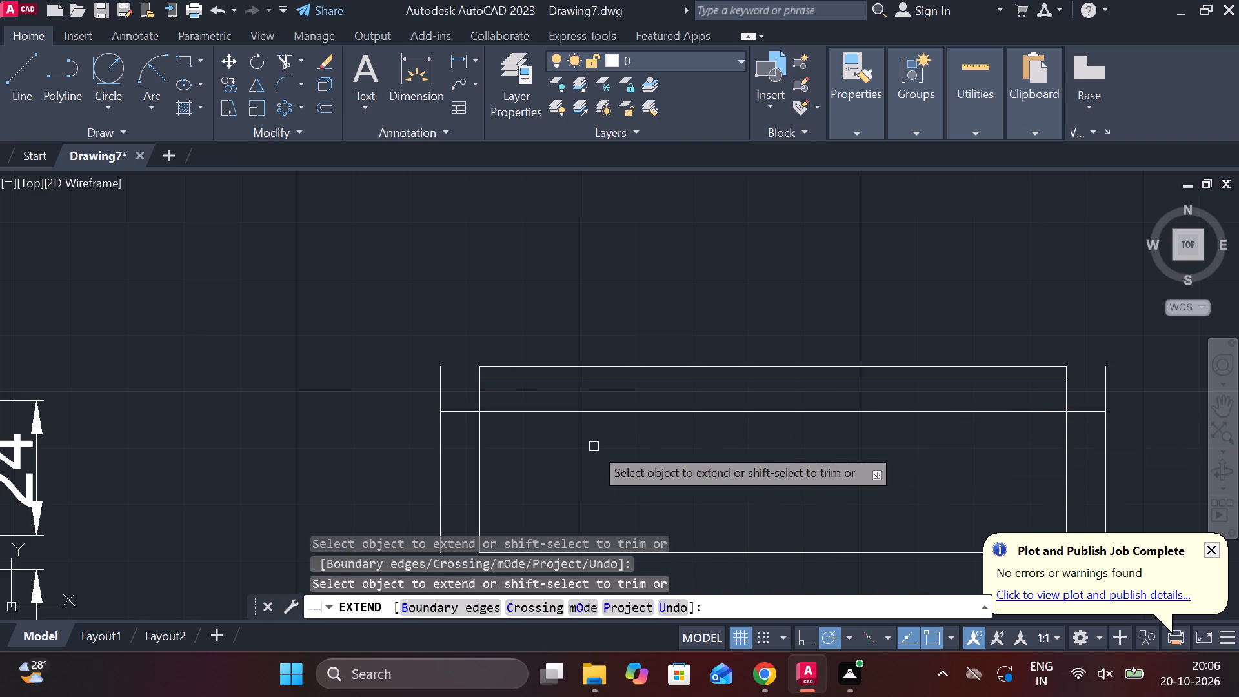
pyautogui.moveTo(593, 447); pyautogui.dragTo(590, 419, button='middle')
pyautogui.press('Escape')
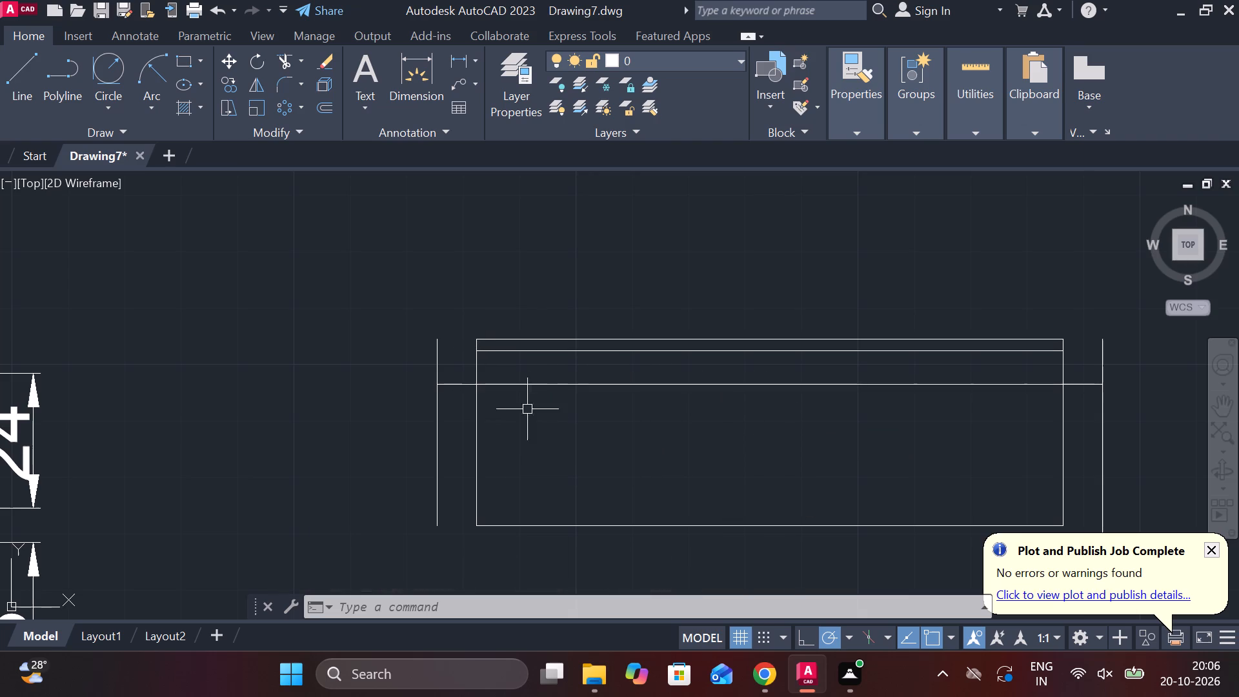
pyautogui.write('EX')
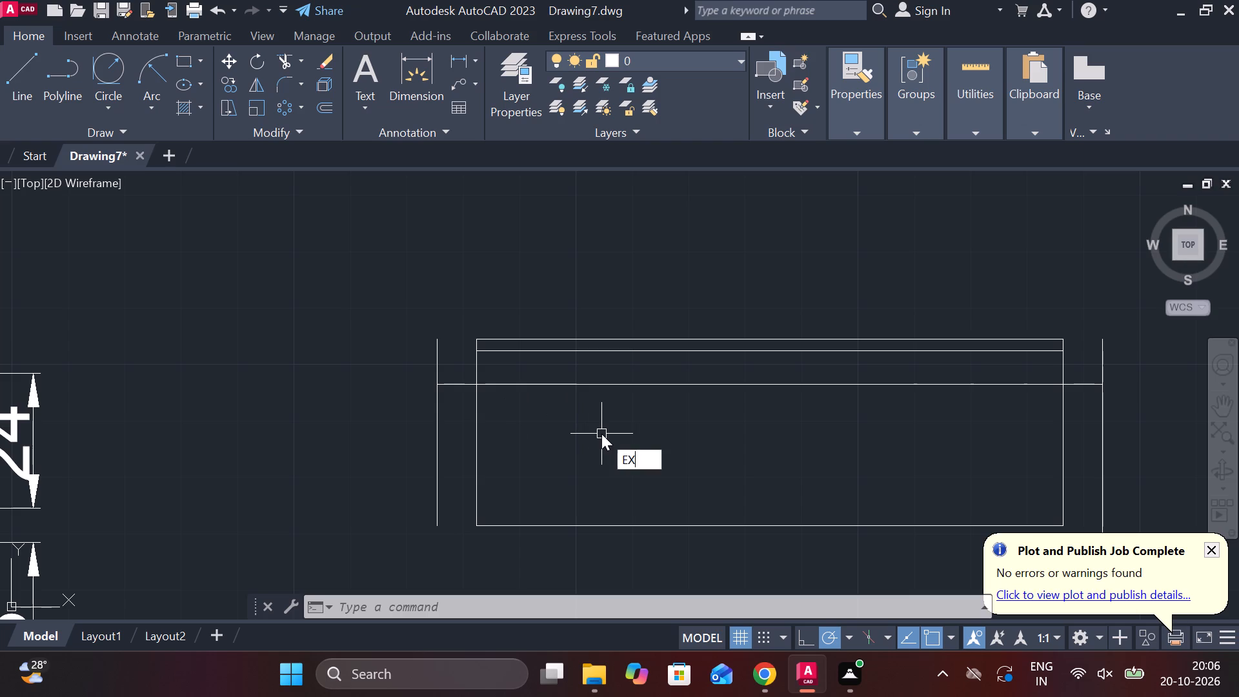
pyautogui.press('space')
pyautogui.click(523, 354)
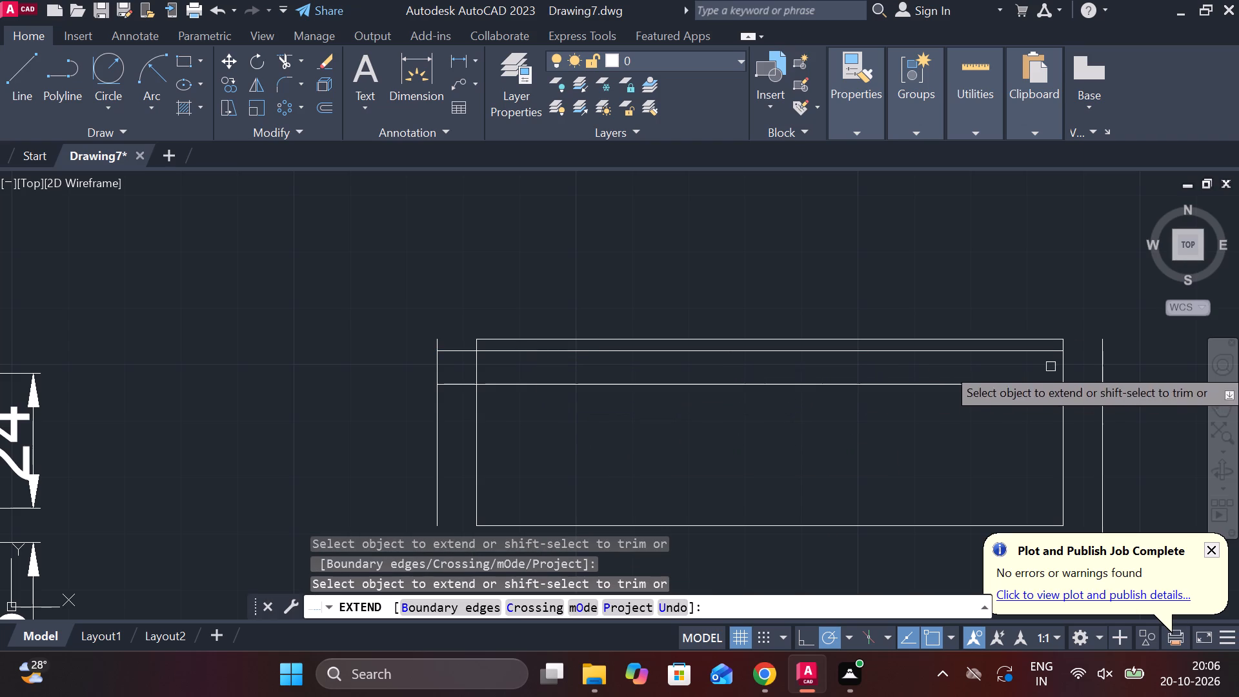
pyautogui.click(1053, 352)
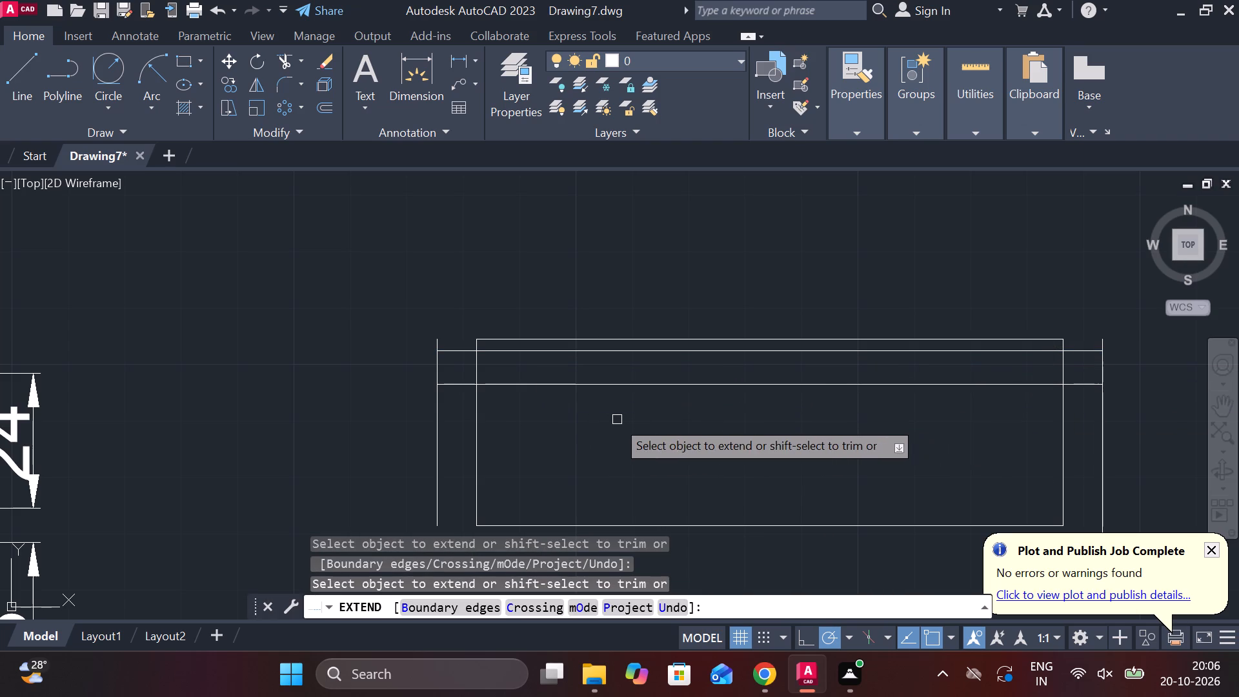
pyautogui.press('Escape')
# Trim both outer vertical lines above and below the two horizontal lines, leaving only the 6-high ends of the side projections.
pyautogui.write('TR')
pyautogui.press('space')
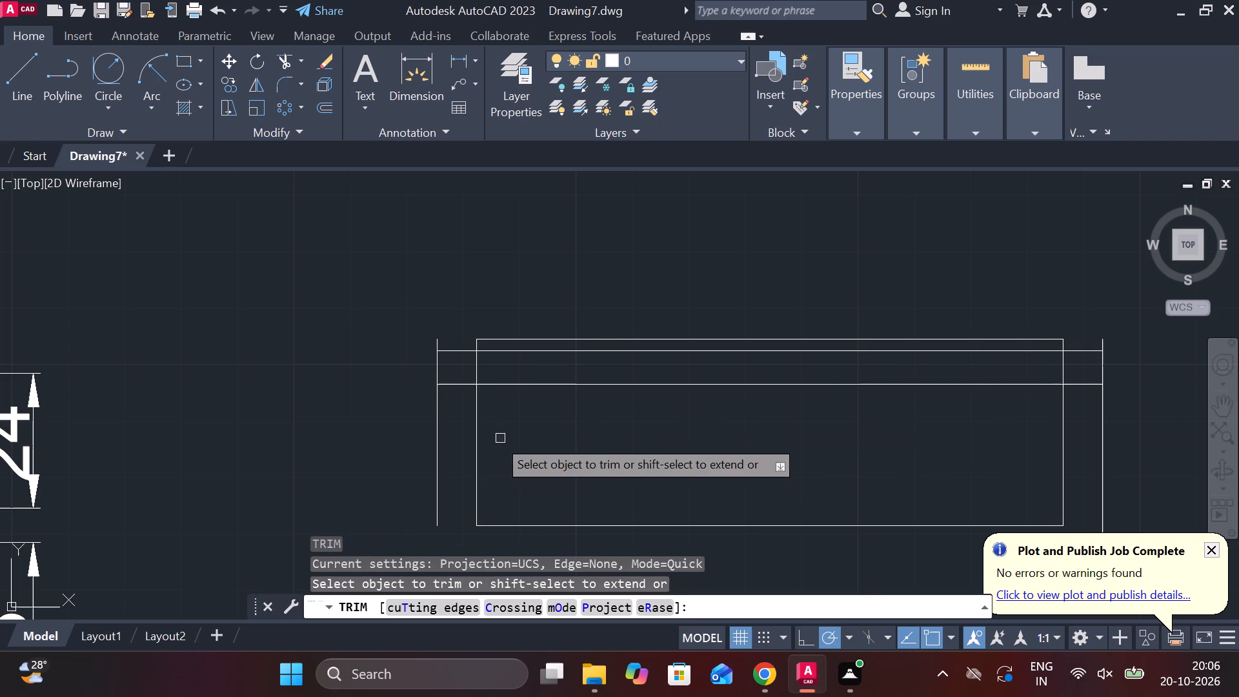
pyautogui.click(434, 416)
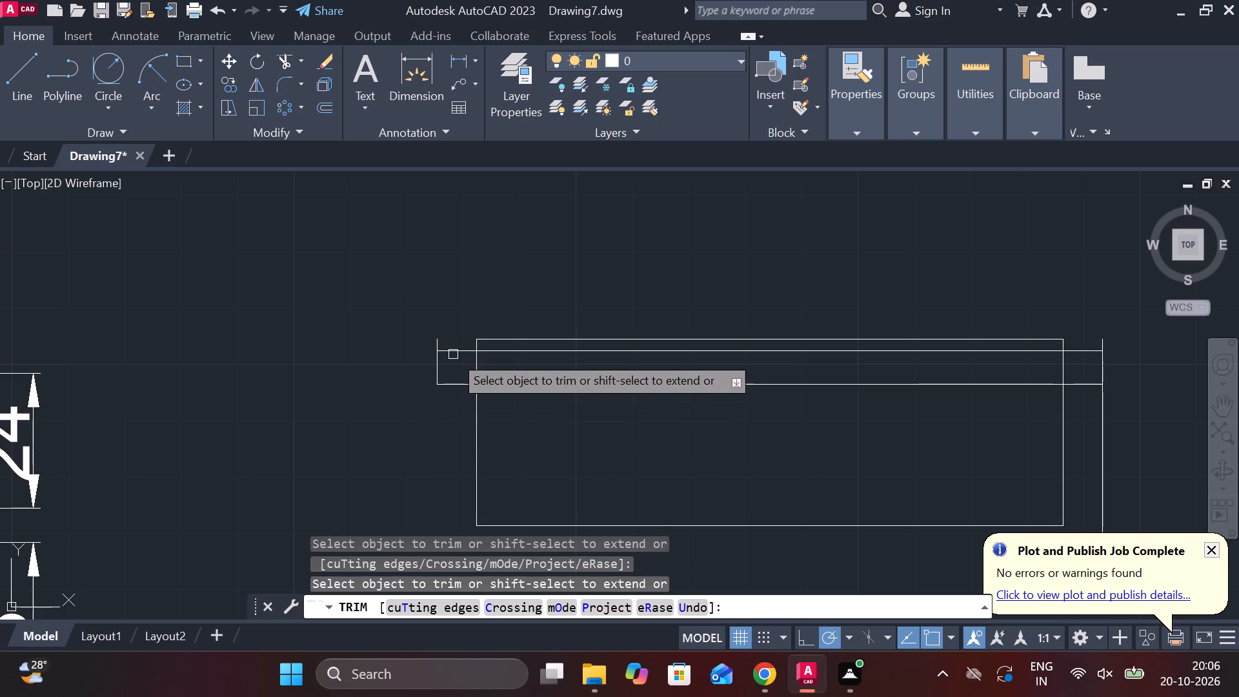
pyautogui.click(427, 343)
pyautogui.click(439, 342)
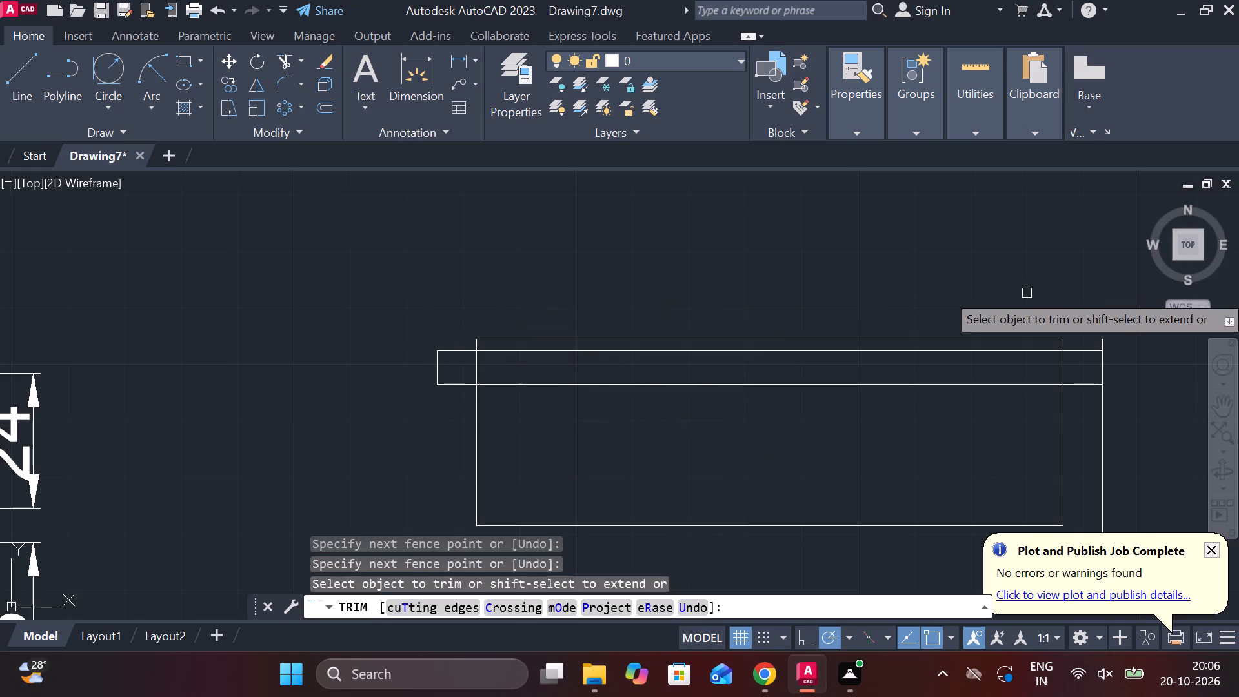
pyautogui.moveTo(1027, 293); pyautogui.dragTo(764, 308, button='middle')
pyautogui.click(853, 356)
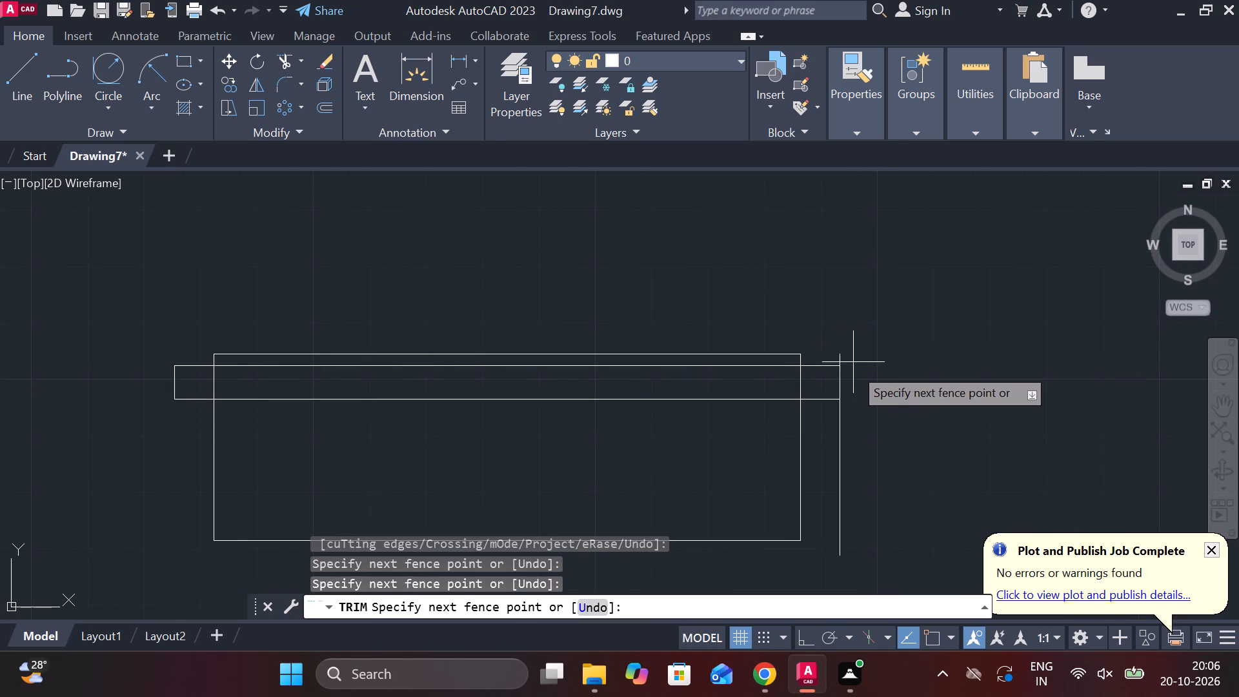
pyautogui.click(841, 358)
pyautogui.click(836, 358)
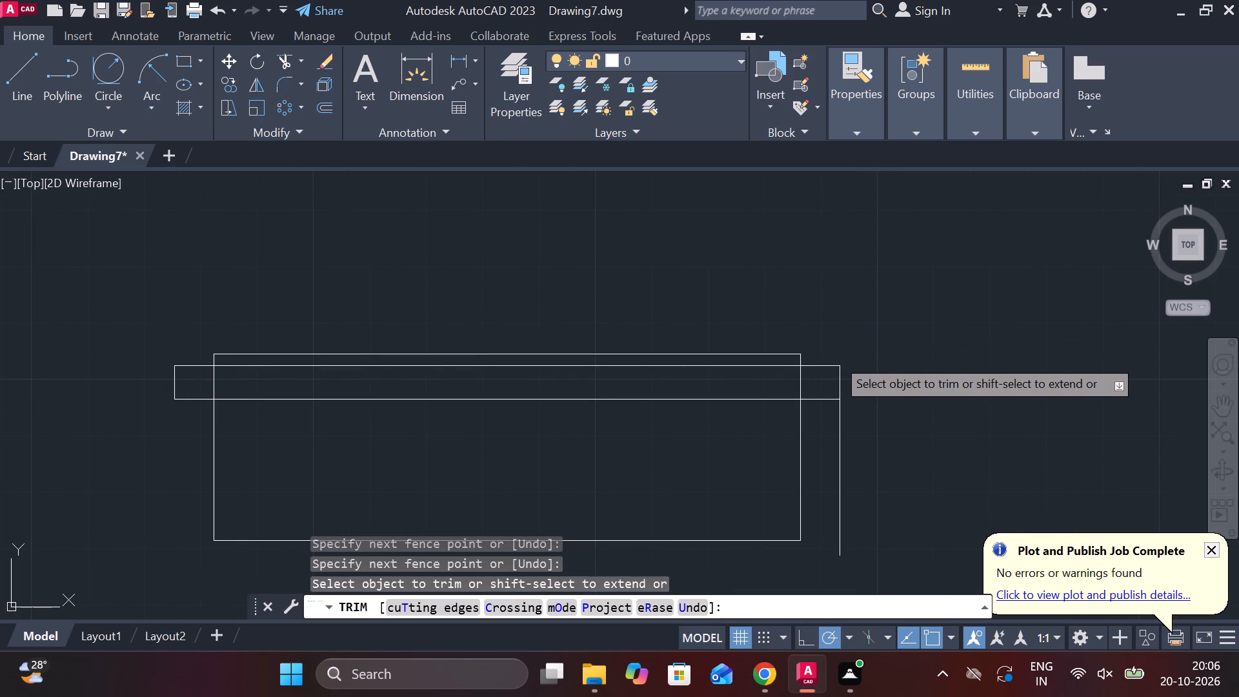
pyautogui.click(845, 434)
pyautogui.click(834, 445)
pyautogui.scroll(-2, 864, 446)
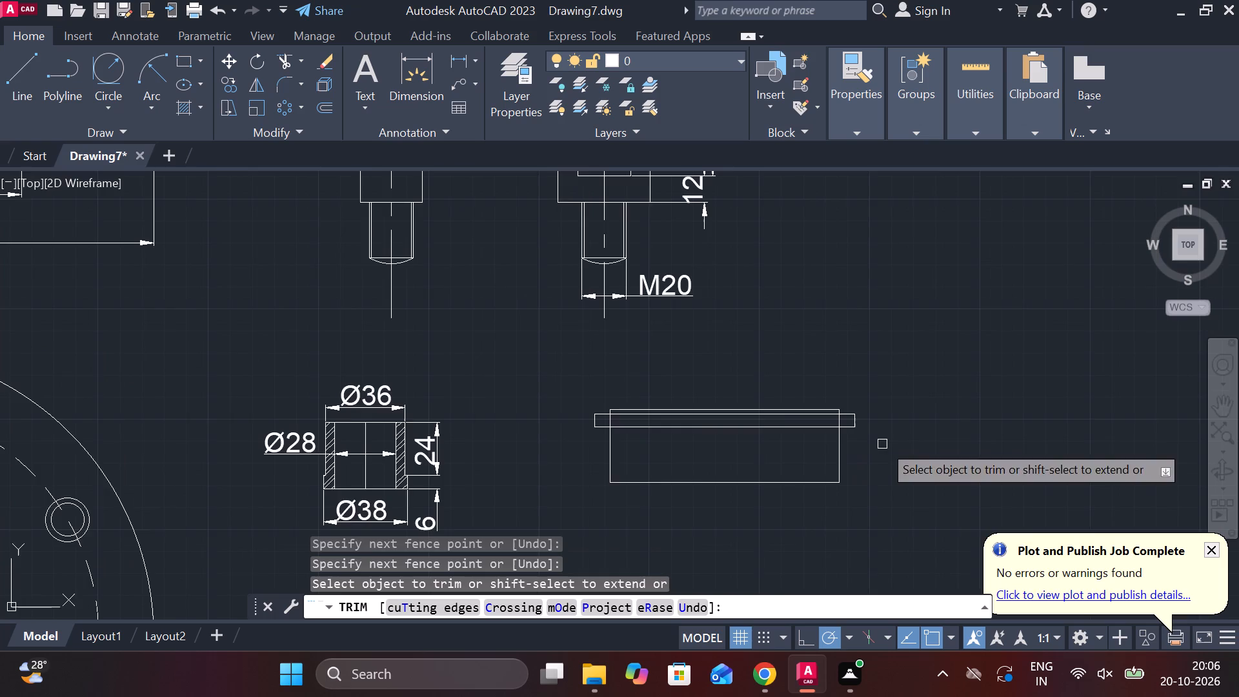
pyautogui.moveTo(882, 443); pyautogui.dragTo(926, 412, button='middle')
pyautogui.scroll(2, 880, 367)
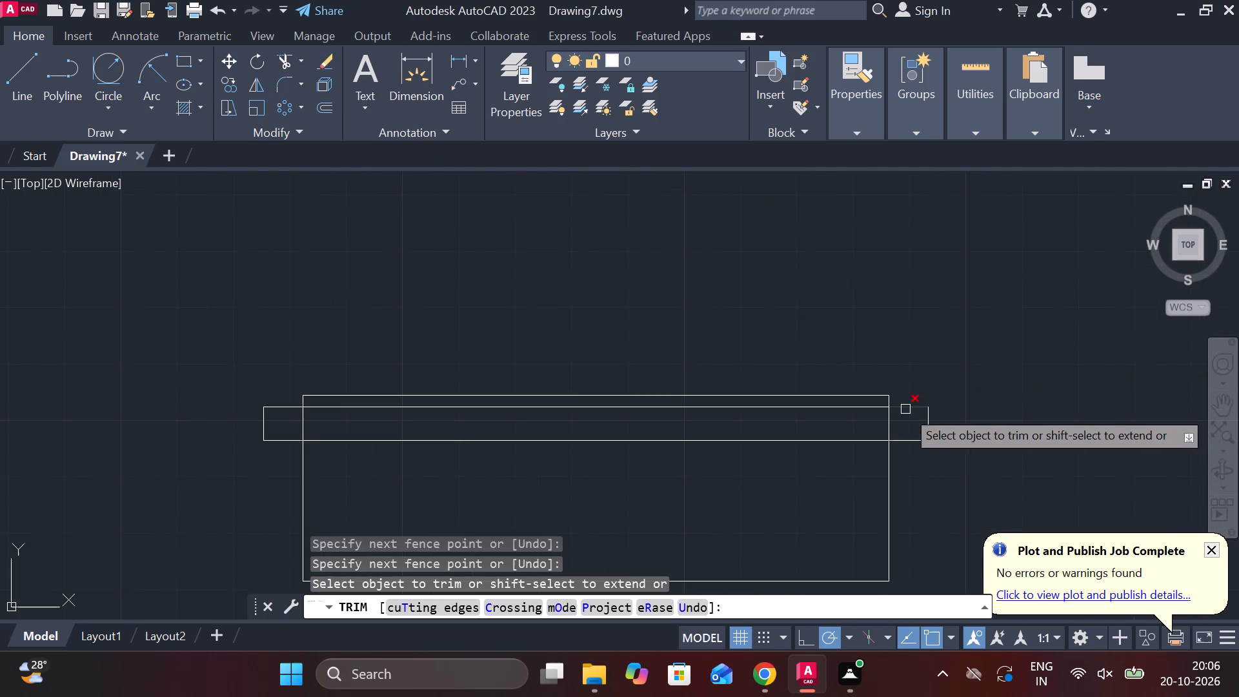
pyautogui.moveTo(928, 458); pyautogui.dragTo(925, 429, button='middle')
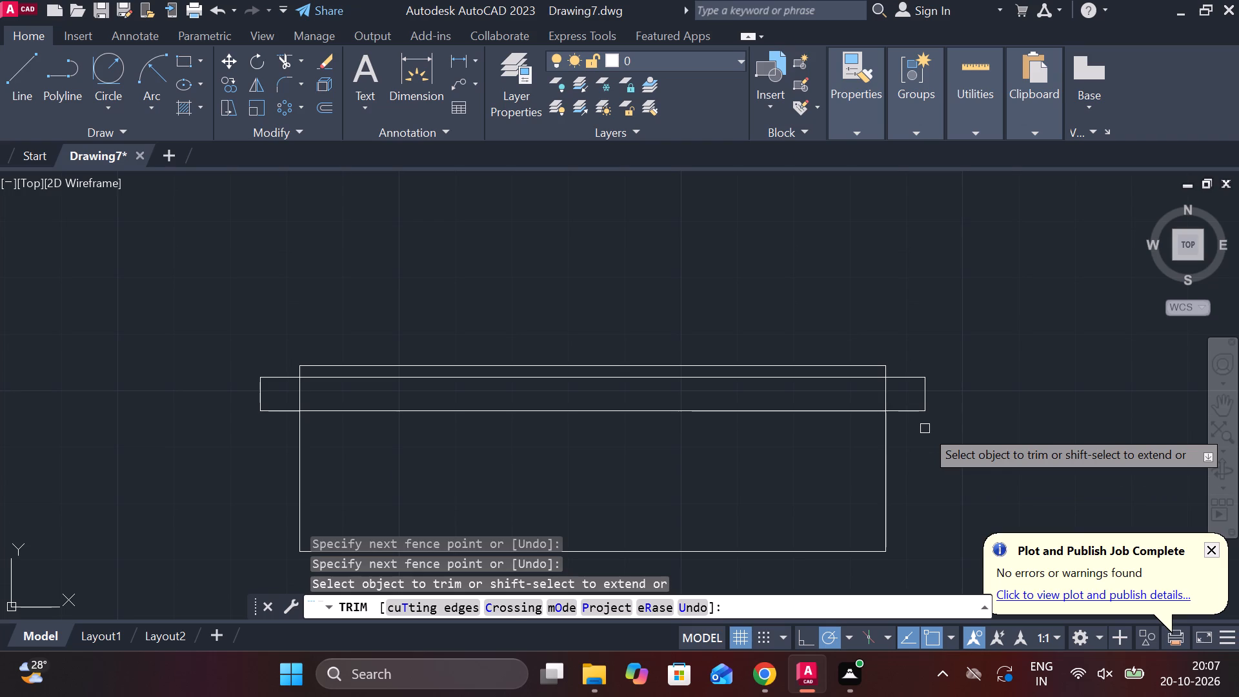
pyautogui.moveTo(922, 436); pyautogui.dragTo(918, 414, button='middle')
pyautogui.press('Escape')
# Draw a vertical centre line from the midpoint of the rectangle's top edge down to its bottom edge.
pyautogui.press('l')
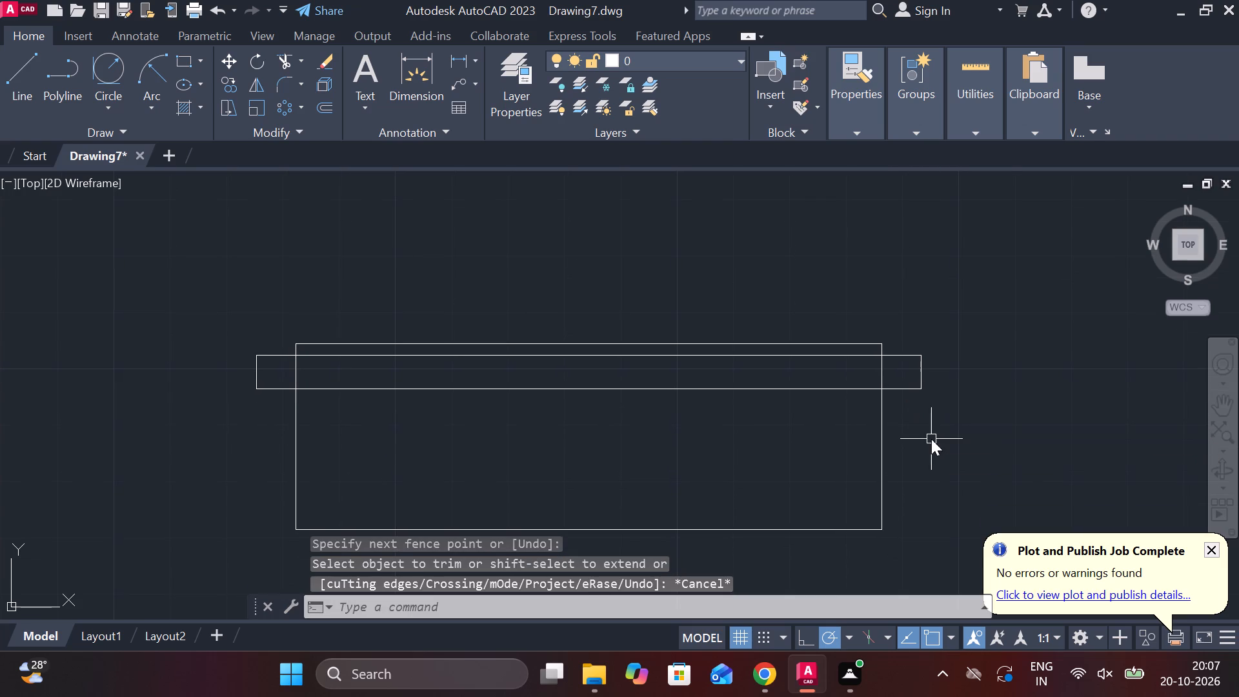
pyautogui.press('Return')
pyautogui.scroll(2, 589, 345)
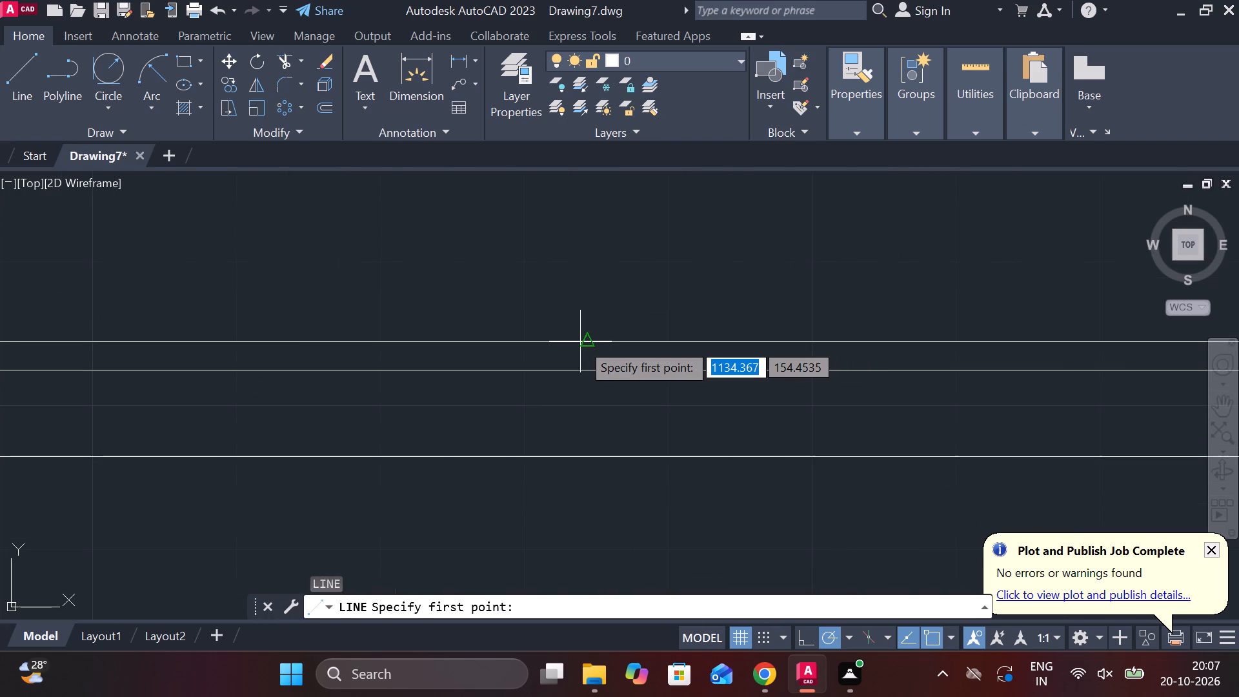
pyautogui.click(590, 341)
pyautogui.scroll(-1, 604, 447)
pyautogui.moveTo(604, 447); pyautogui.dragTo(633, 293, button='middle')
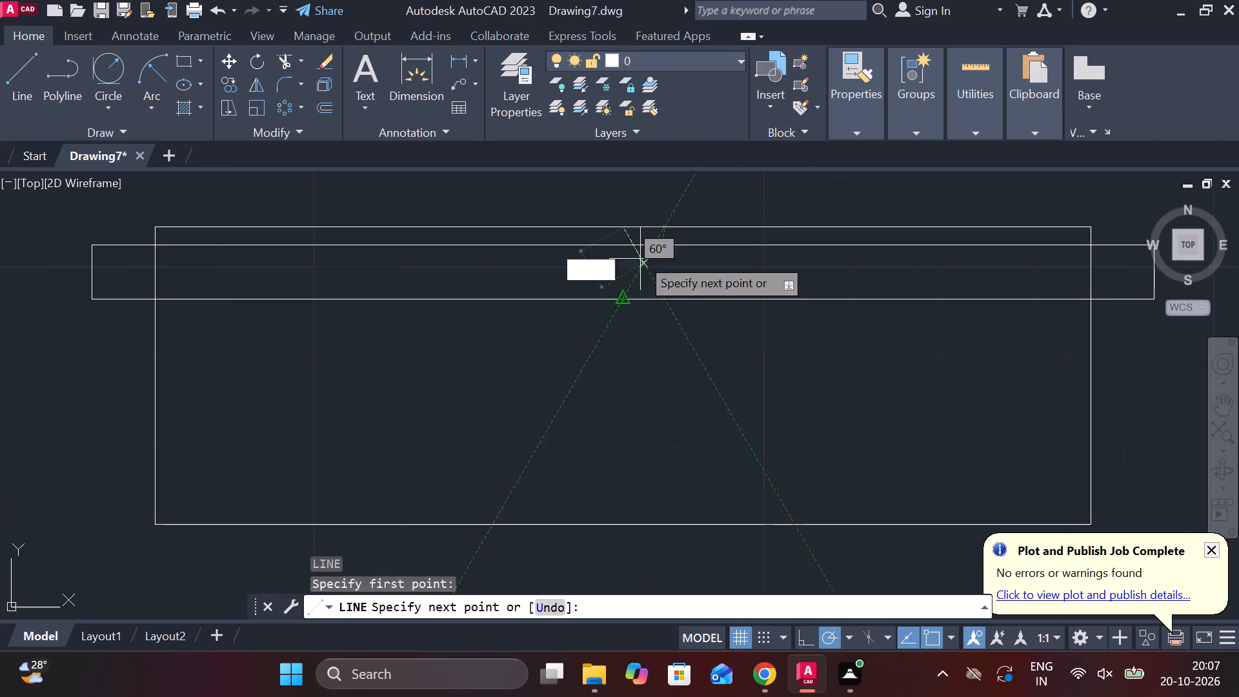
pyautogui.click(619, 524)
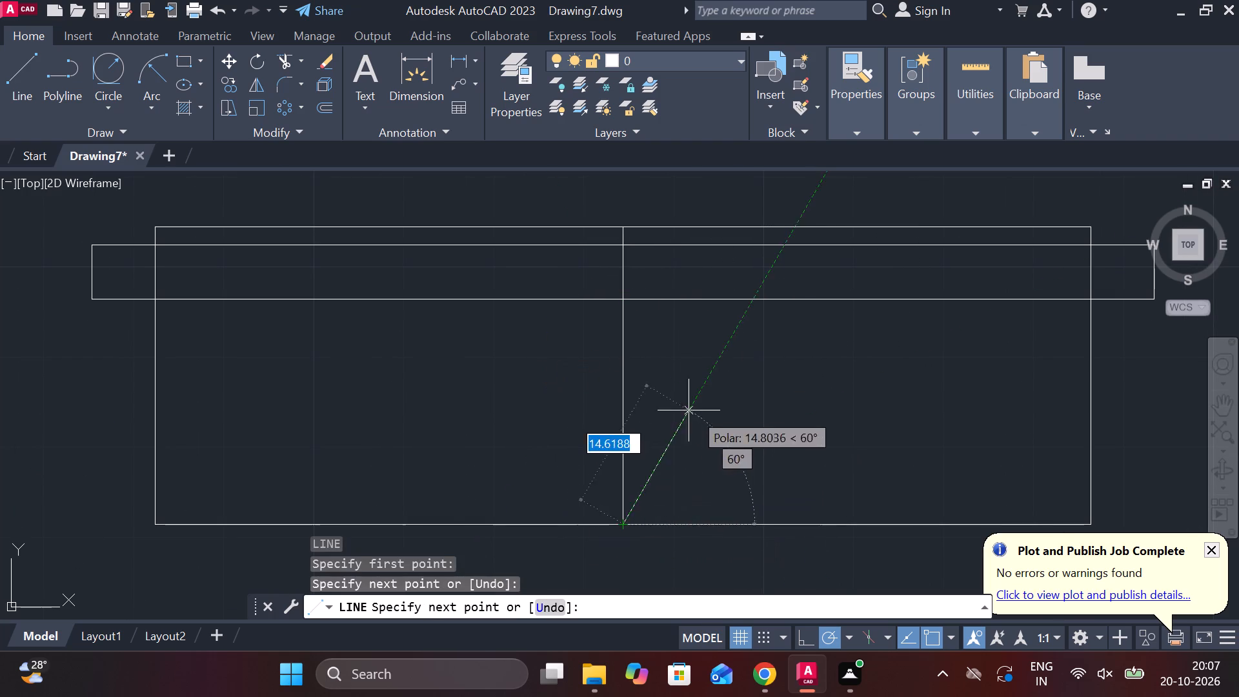
pyautogui.press('Escape')
# Offset the vertical centre line 50 to each side to form the inner wall lines.
pyautogui.doubleClick(627, 397)
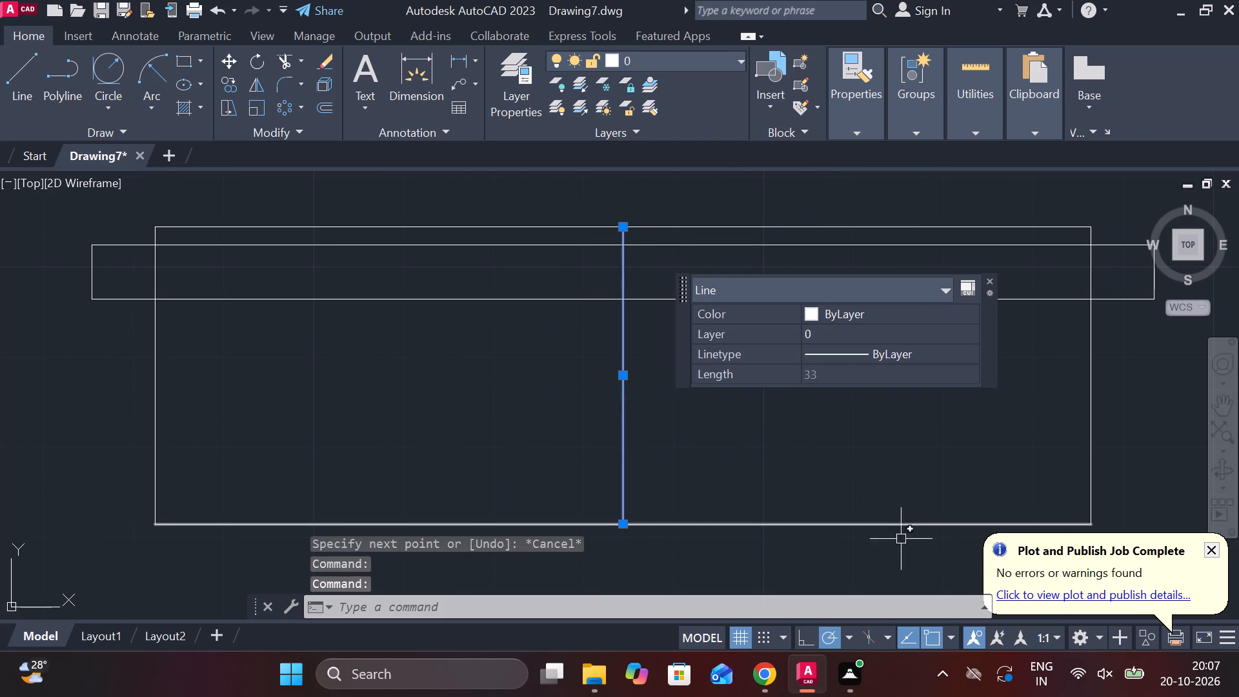
pyautogui.press('o')
pyautogui.press('Return')
pyautogui.press('Return')
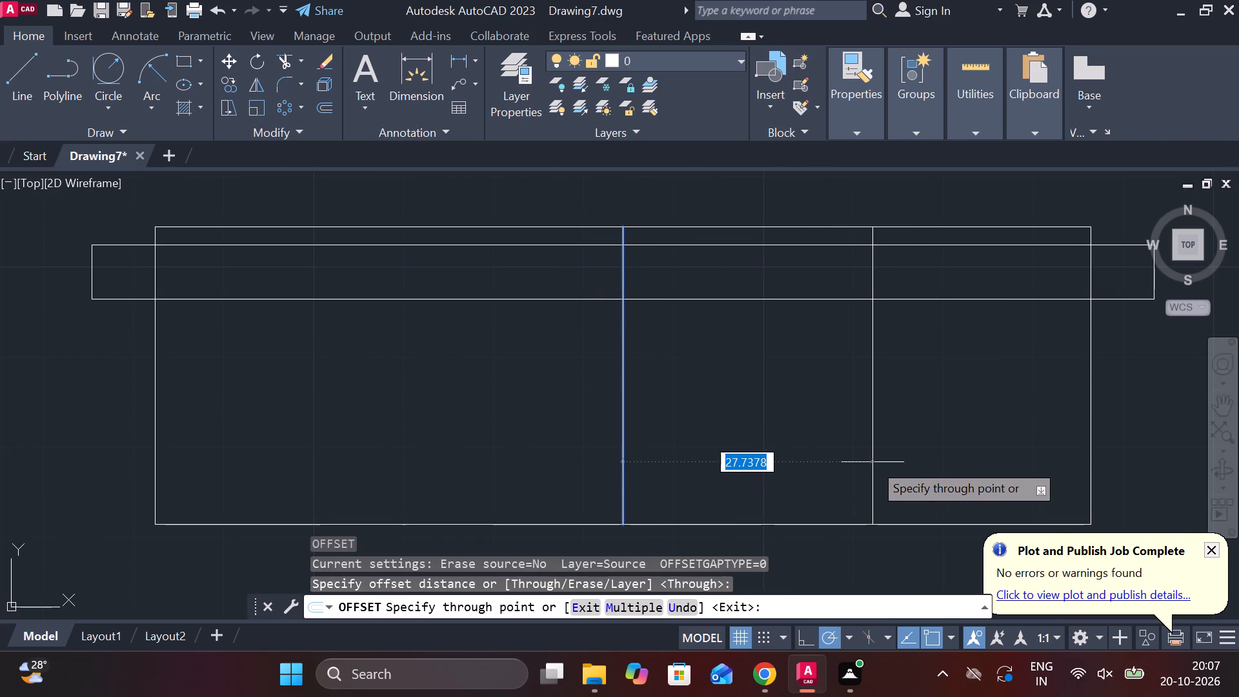
pyautogui.write('50')
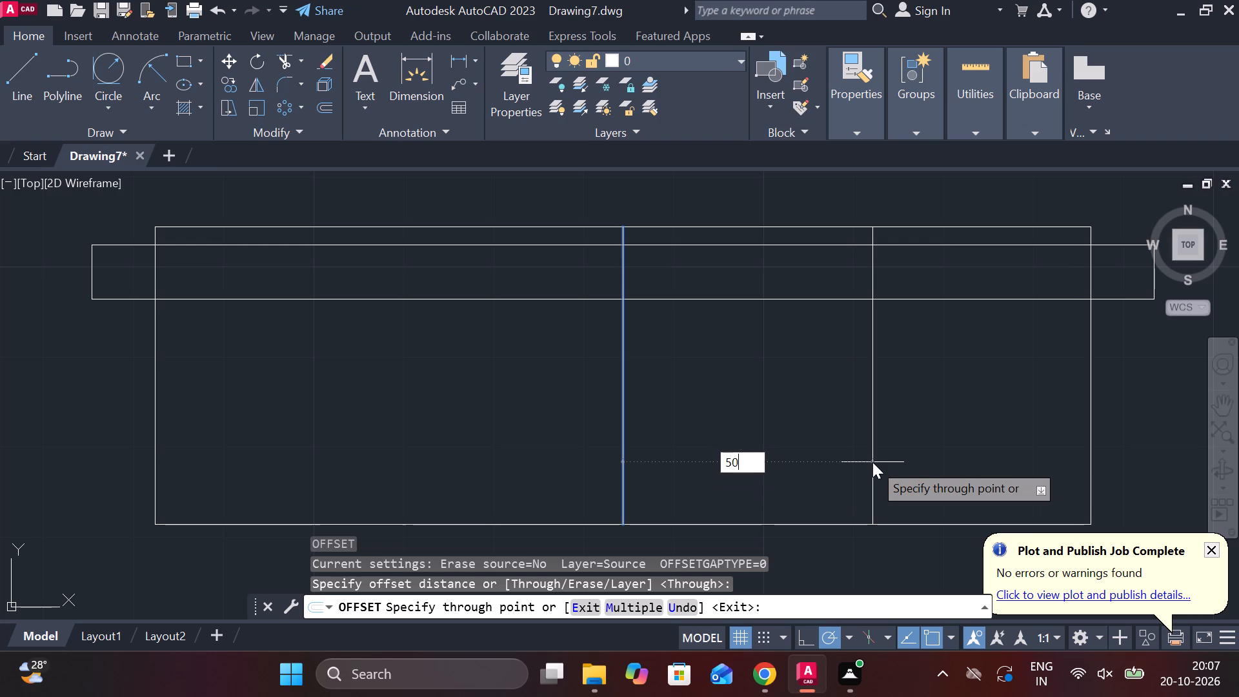
pyautogui.press('Return')
pyautogui.click(621, 441)
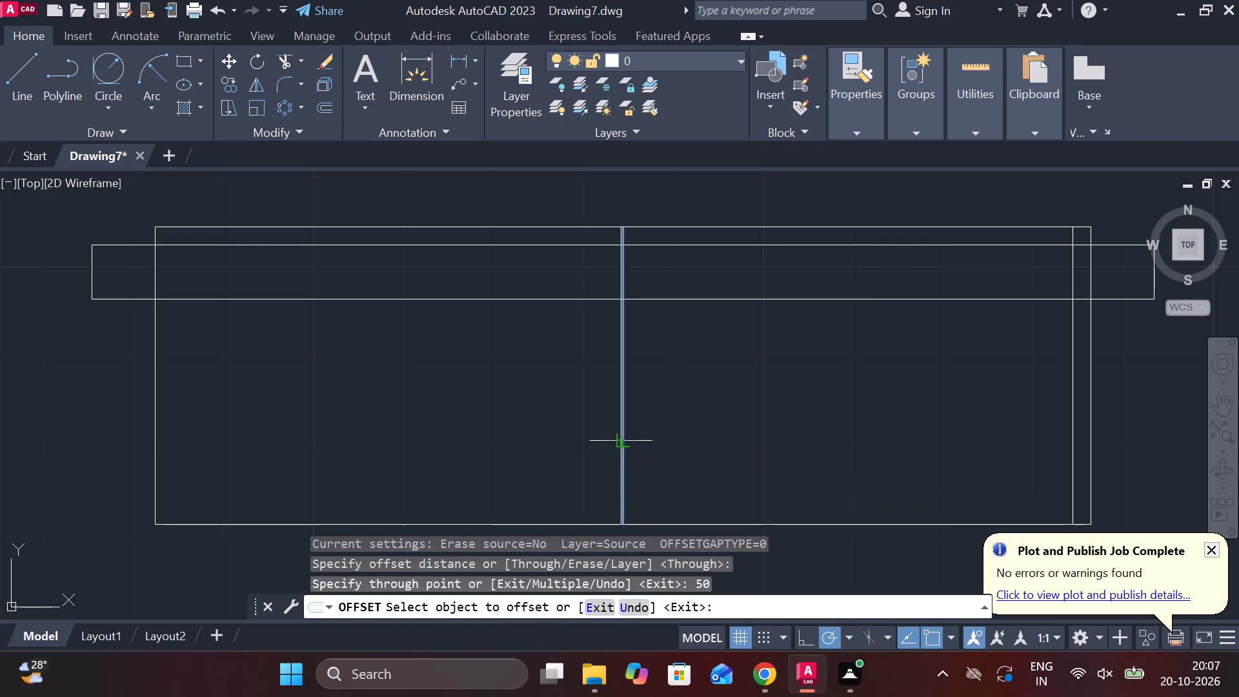
pyautogui.write('50')
pyautogui.press('Return')
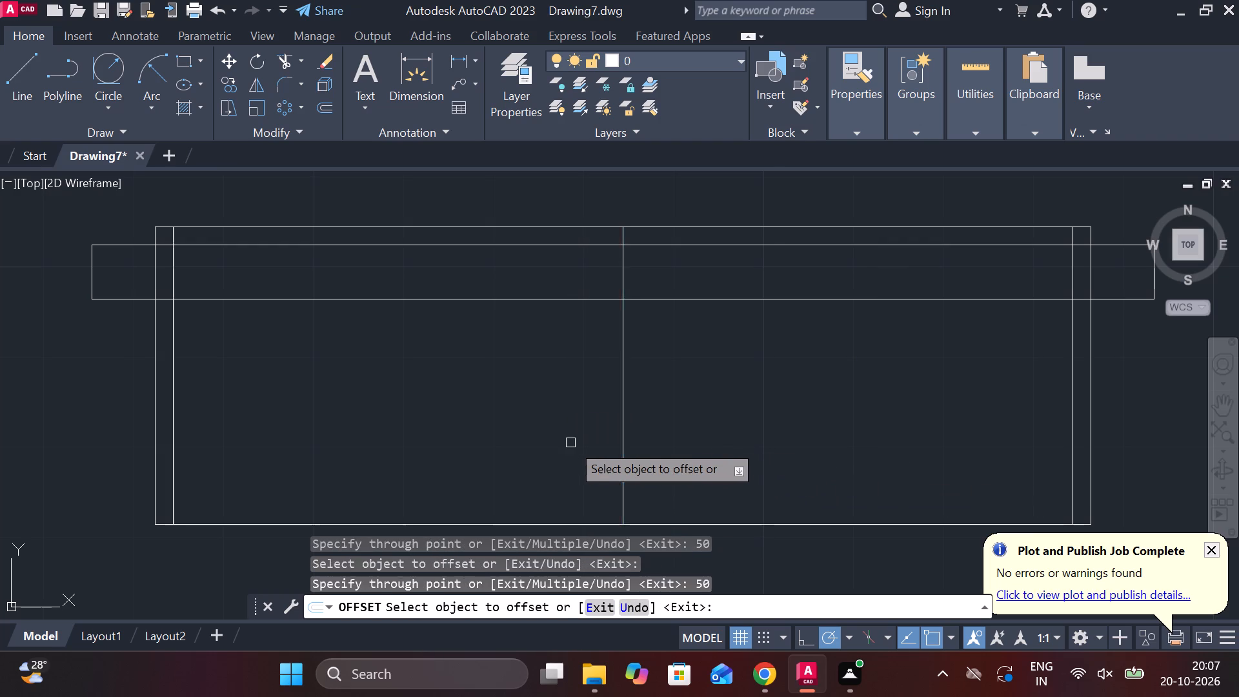
pyautogui.scroll(-2, 570, 443)
pyautogui.scroll(1, 441, 412)
pyautogui.moveTo(467, 414); pyautogui.dragTo(549, 446, button='middle')
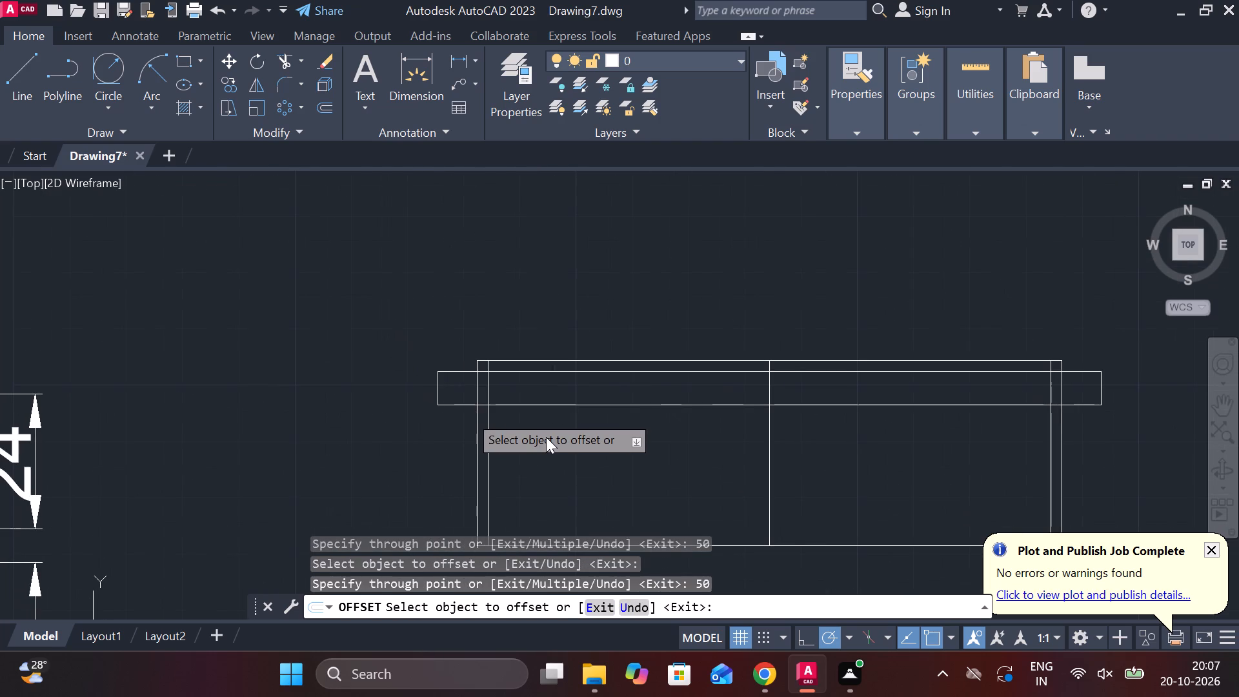
pyautogui.scroll(2, 546, 437)
pyautogui.press('Escape')
# Trim the two horizontal projection lines where they cross the narrow walls on both sides of the part.
pyautogui.write('TR')
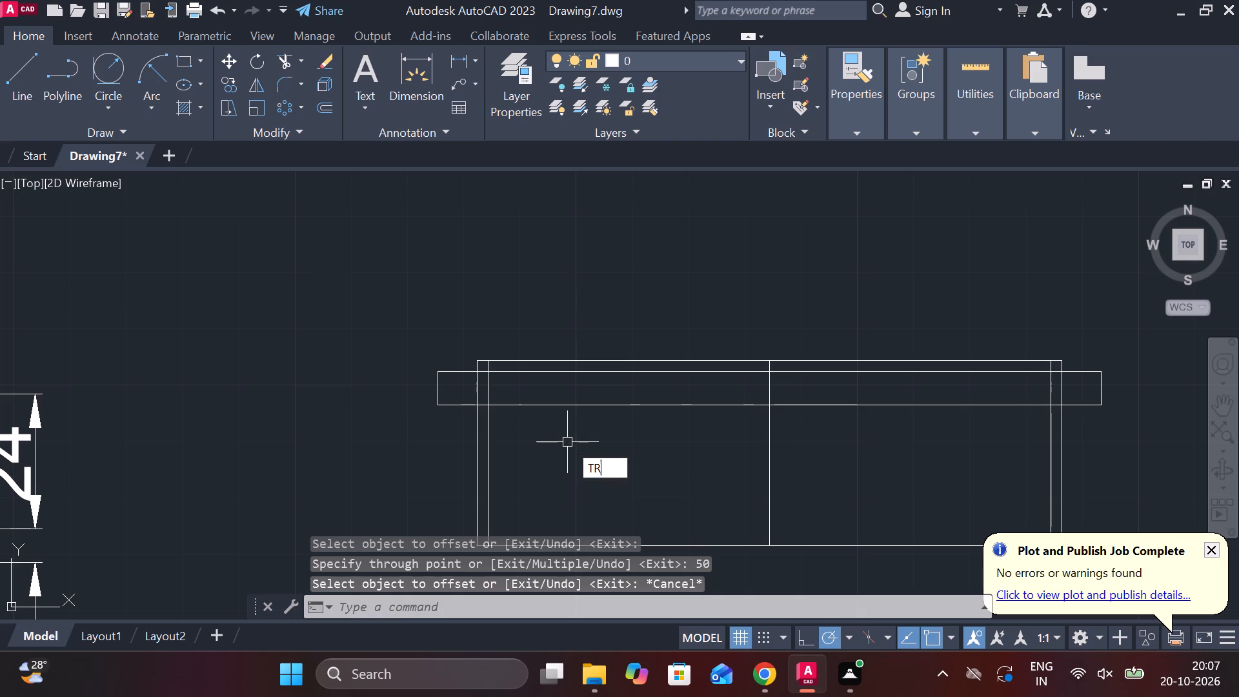
pyautogui.press('space')
pyautogui.scroll(3, 470, 381)
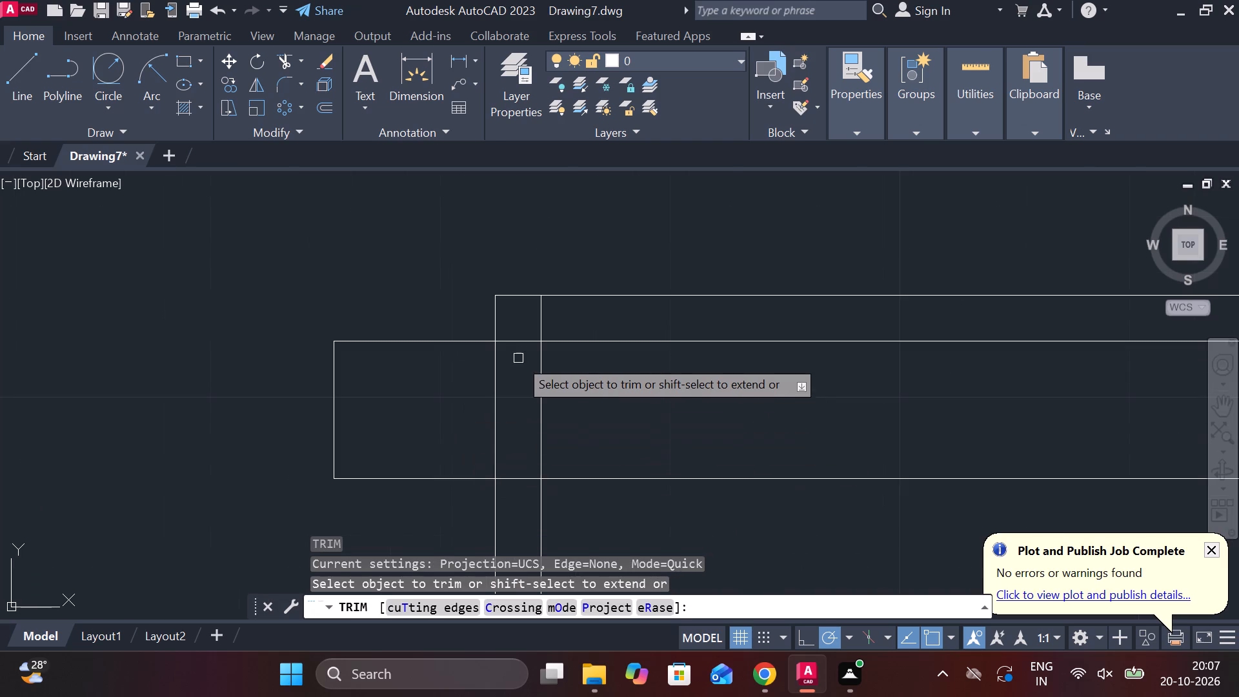
pyautogui.click(506, 338)
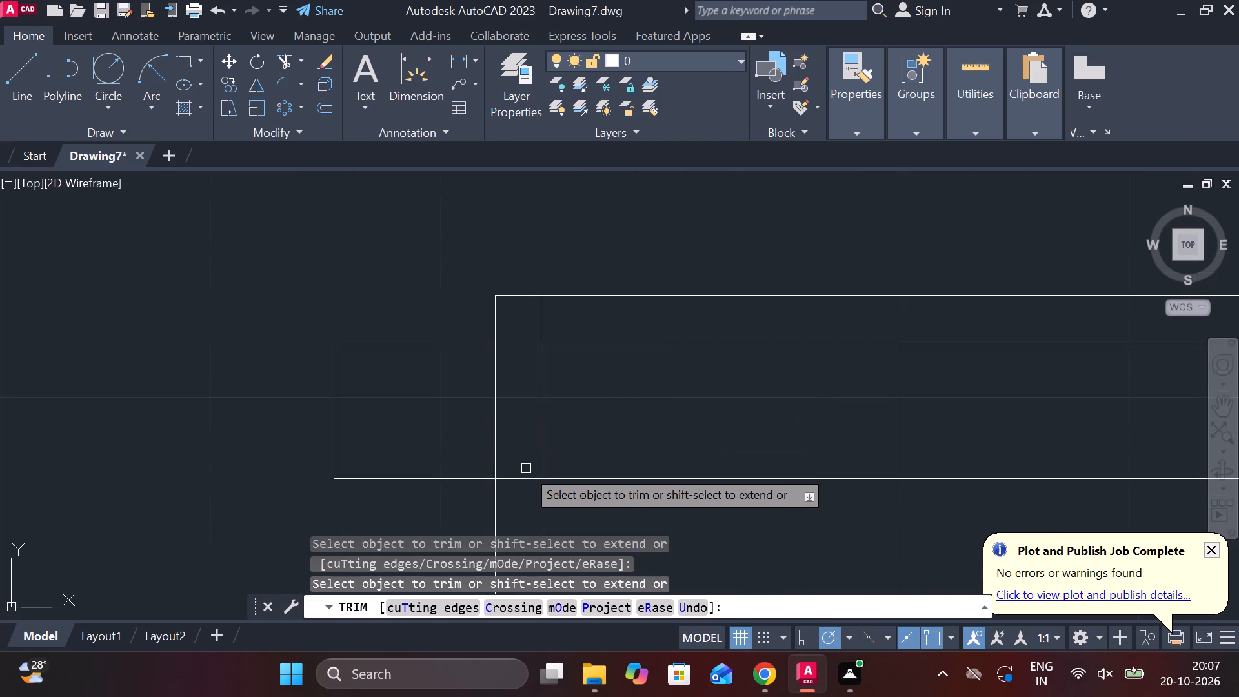
pyautogui.click(521, 483)
pyautogui.scroll(-3, 521, 483)
pyautogui.moveTo(855, 442); pyautogui.dragTo(850, 442, button='middle')
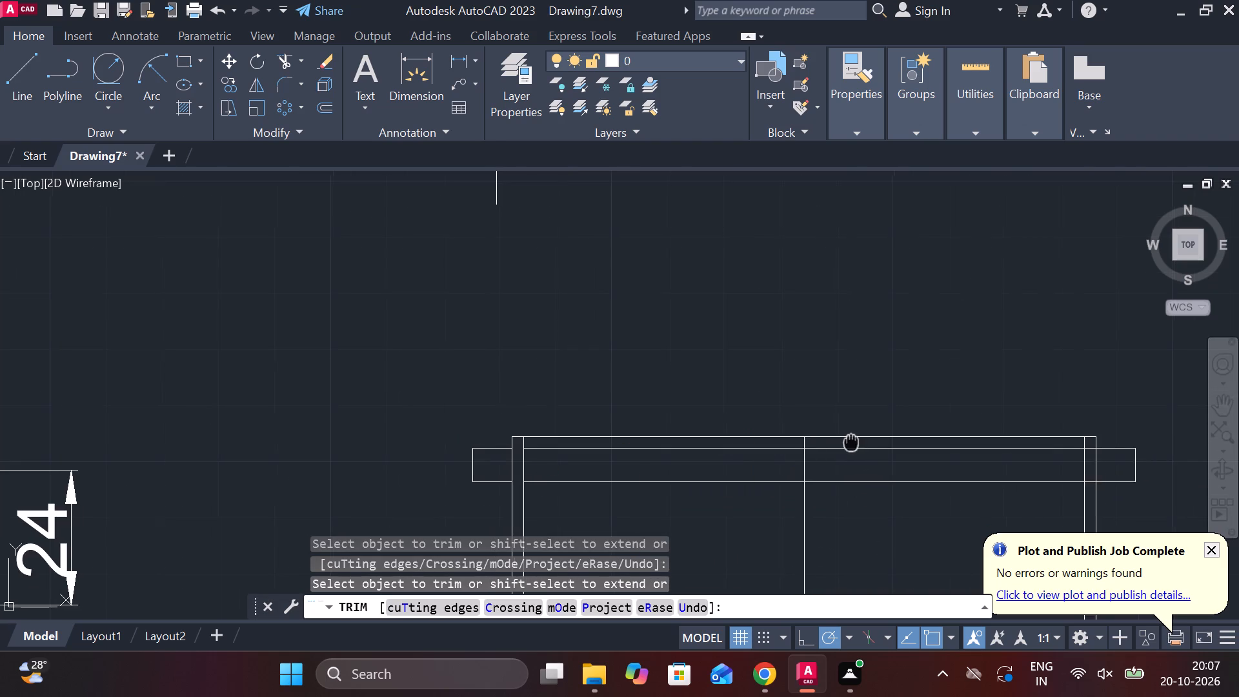
pyautogui.moveTo(850, 442); pyautogui.dragTo(789, 421, button='middle')
pyautogui.scroll(2, 1030, 442)
pyautogui.click(1030, 410)
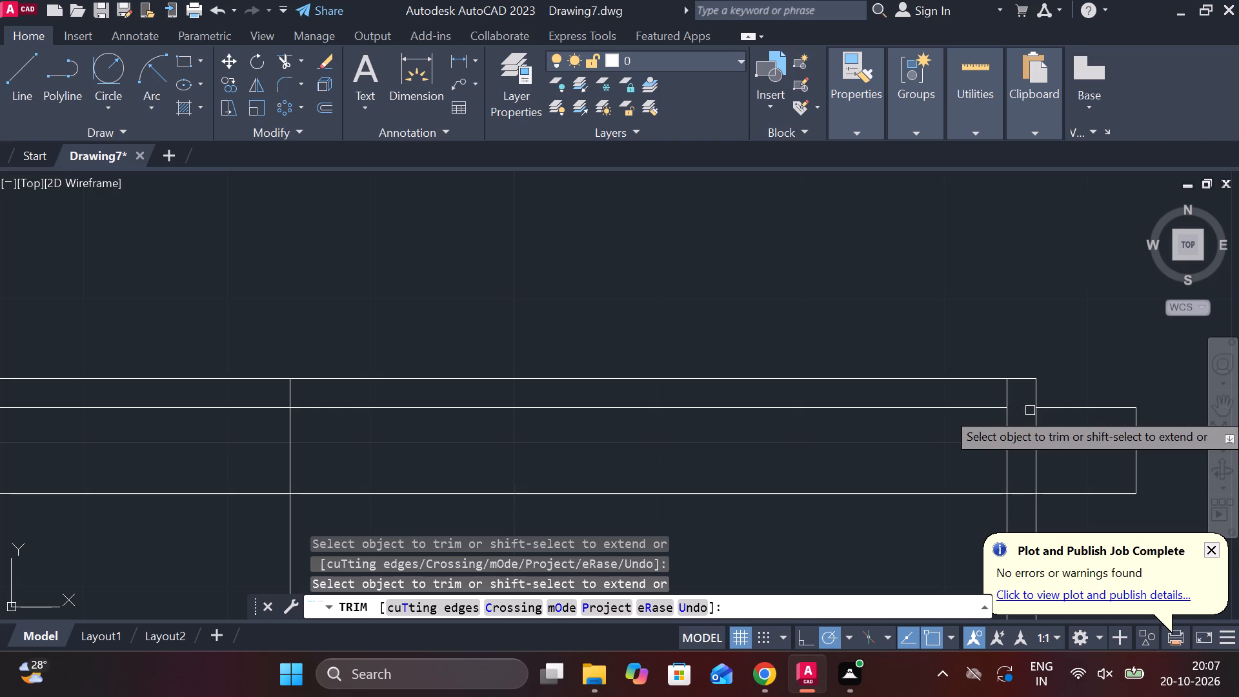
pyautogui.doubleClick(1022, 499)
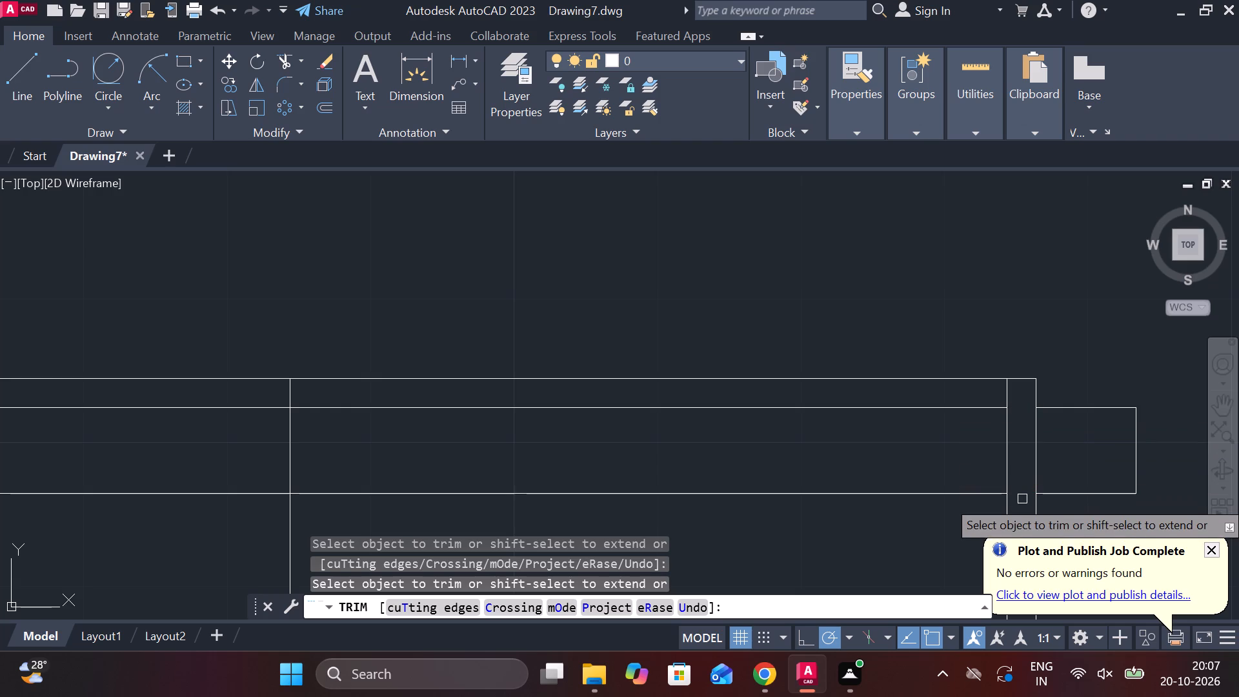
# Trim away the remaining horizontal projection lines between the inner walls, on both sides of the centre line.
pyautogui.scroll(-1, 996, 498)
pyautogui.scroll(-2, 661, 480)
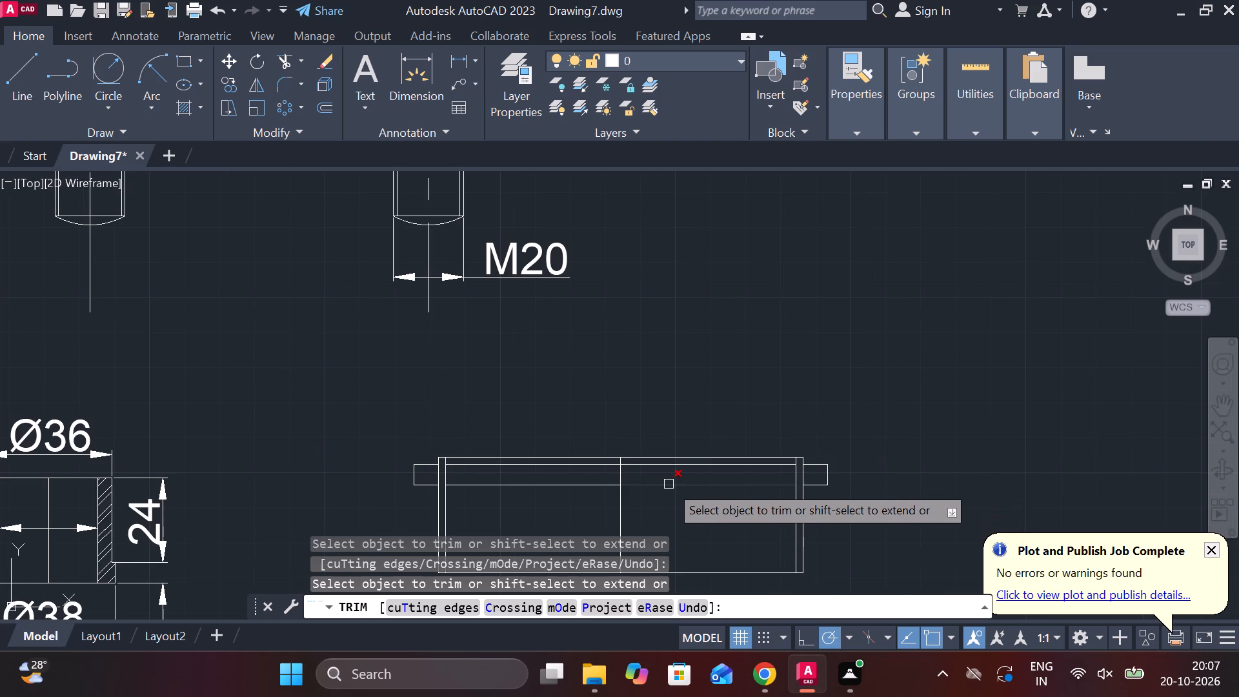
pyautogui.moveTo(681, 484); pyautogui.dragTo(713, 488, button='middle')
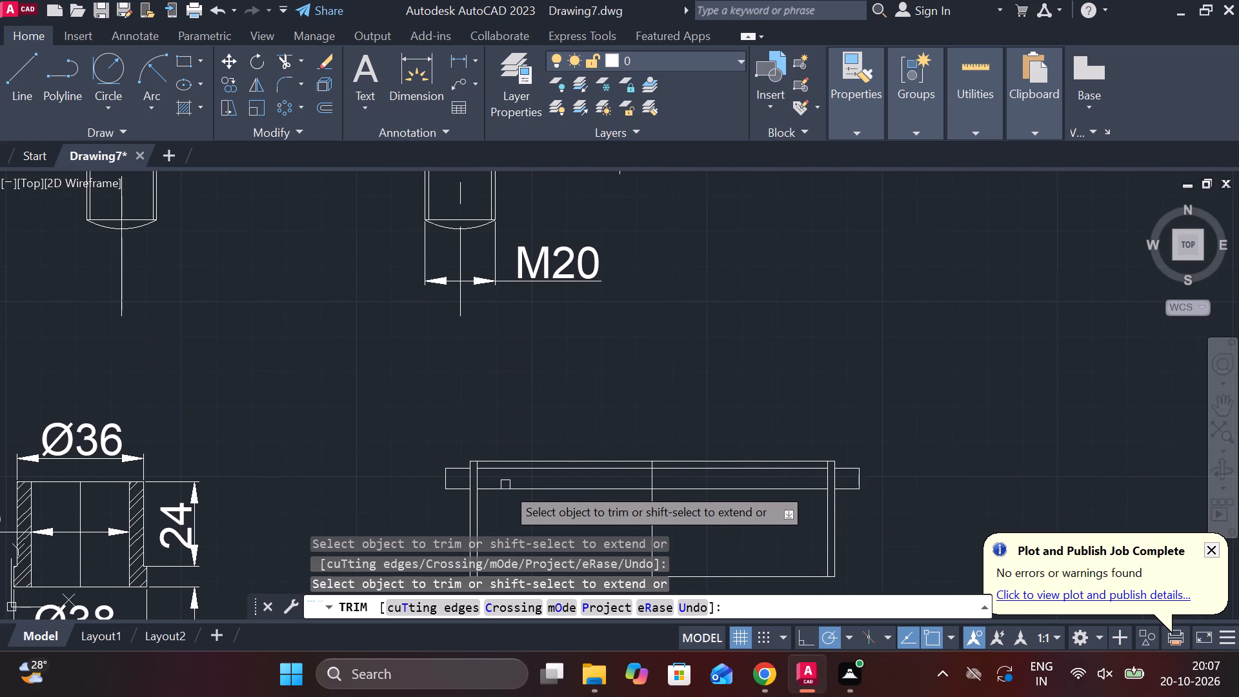
pyautogui.click(505, 490)
pyautogui.click(703, 491)
pyautogui.scroll(2, 543, 472)
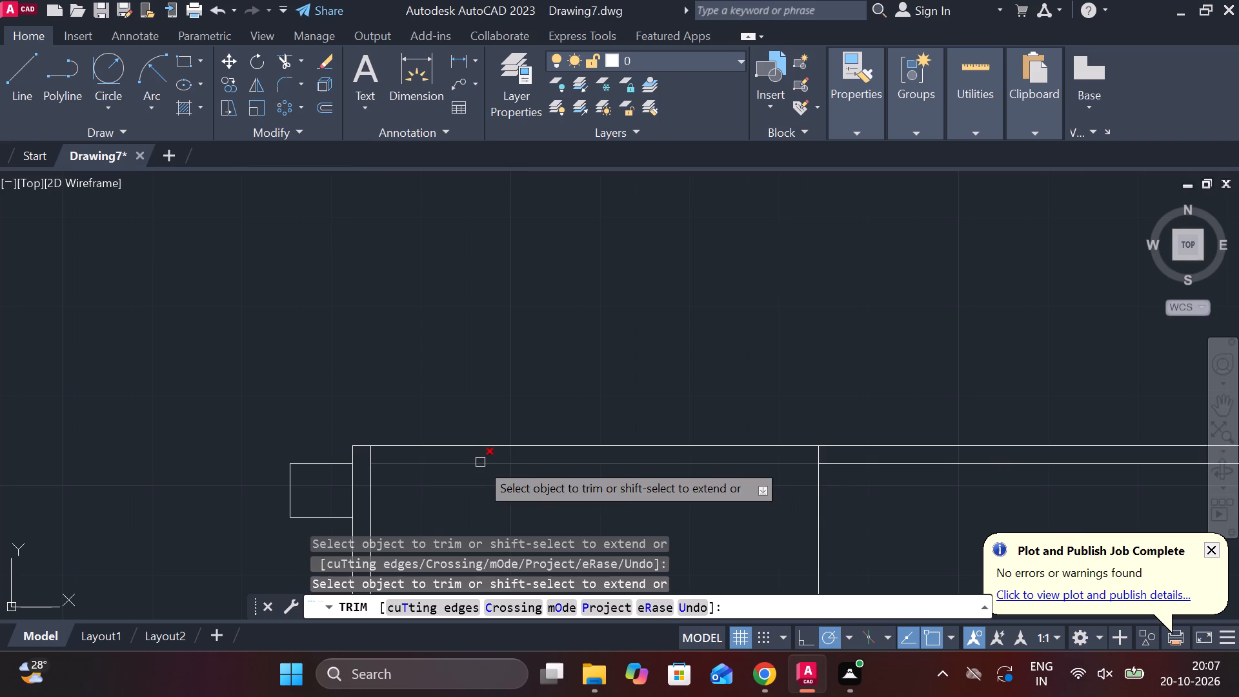
pyautogui.click(477, 462)
pyautogui.click(925, 469)
pyautogui.scroll(-3, 902, 410)
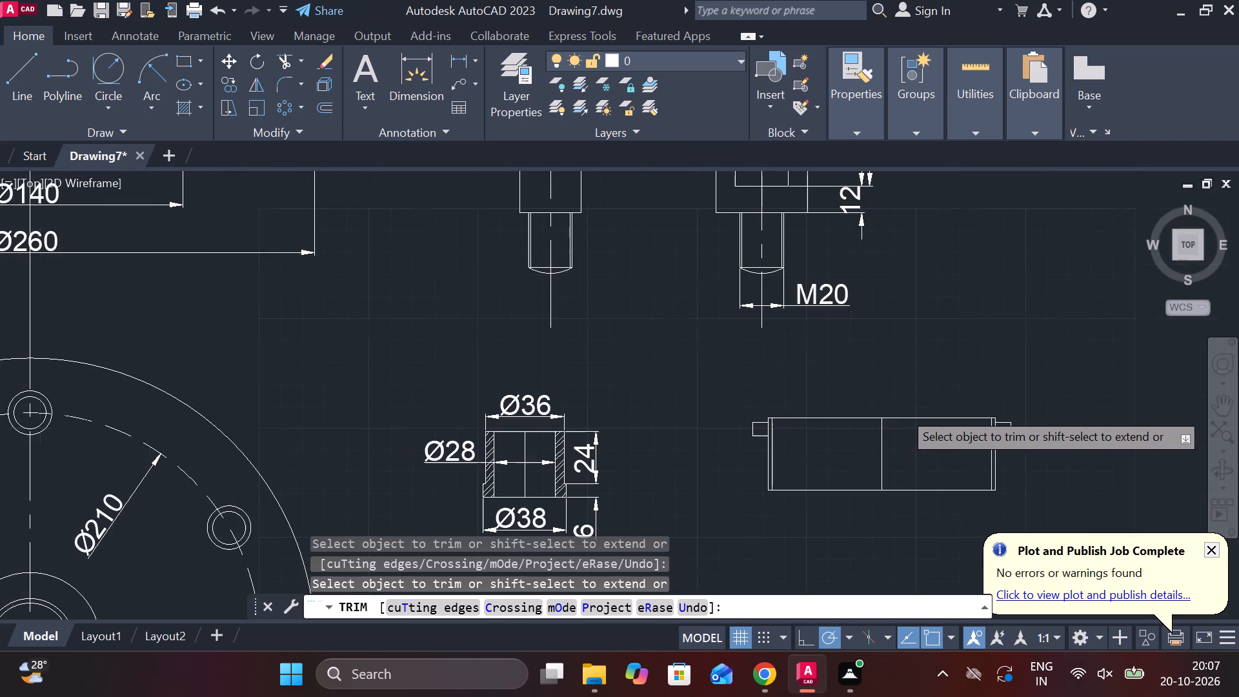
pyautogui.scroll(4, 831, 406)
pyautogui.moveTo(886, 385); pyautogui.dragTo(893, 366, button='middle')
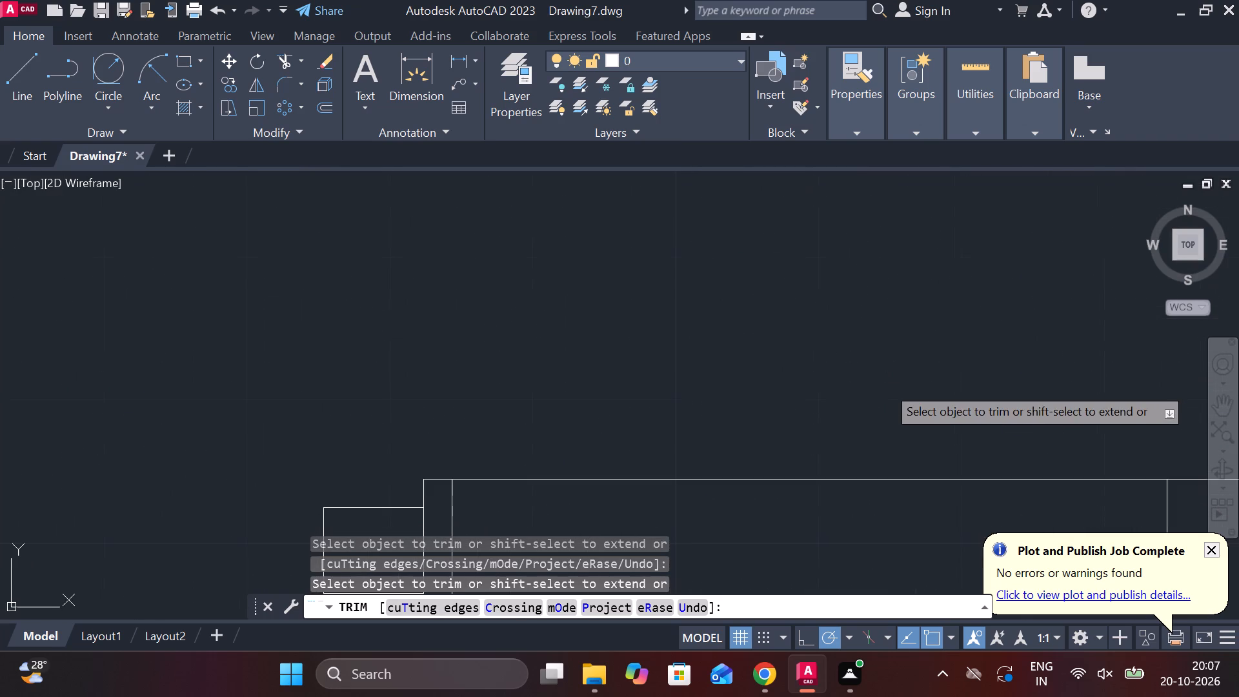
# Trim the outer wall segments between the two projection lines so both side projections open into the thin walls.
pyautogui.moveTo(619, 418); pyautogui.dragTo(743, 345, button='middle')
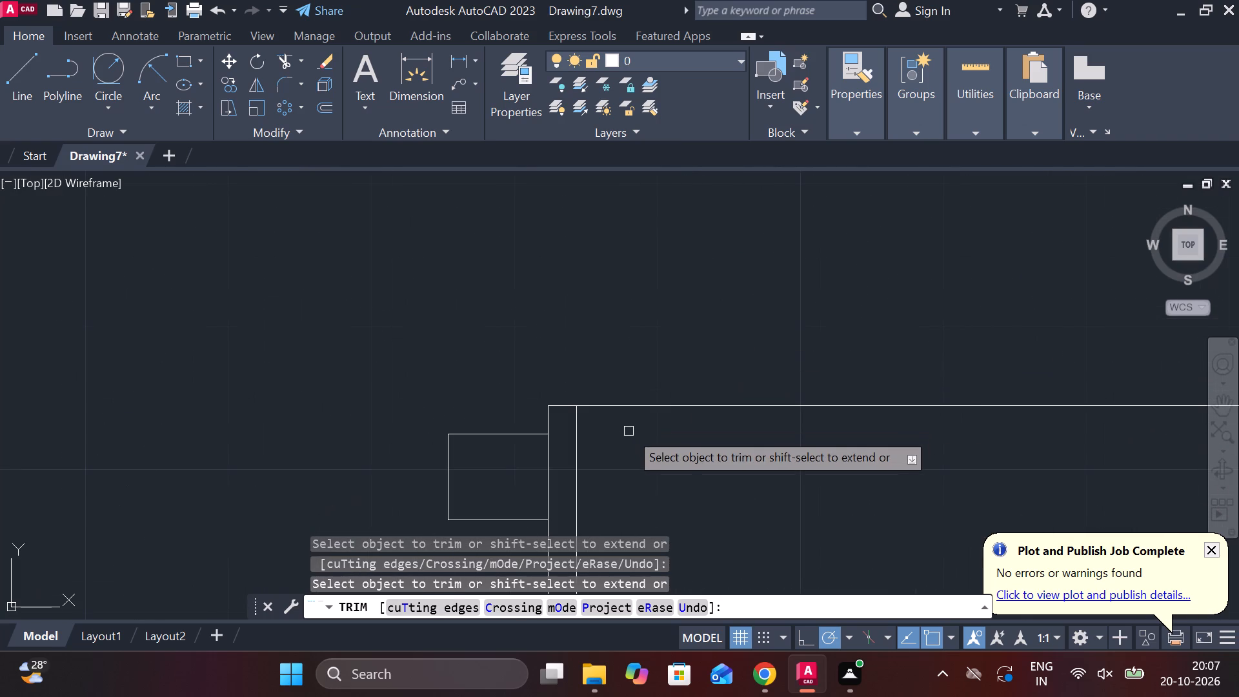
pyautogui.doubleClick(543, 470)
pyautogui.scroll(-4, 543, 470)
pyautogui.scroll(3, 922, 470)
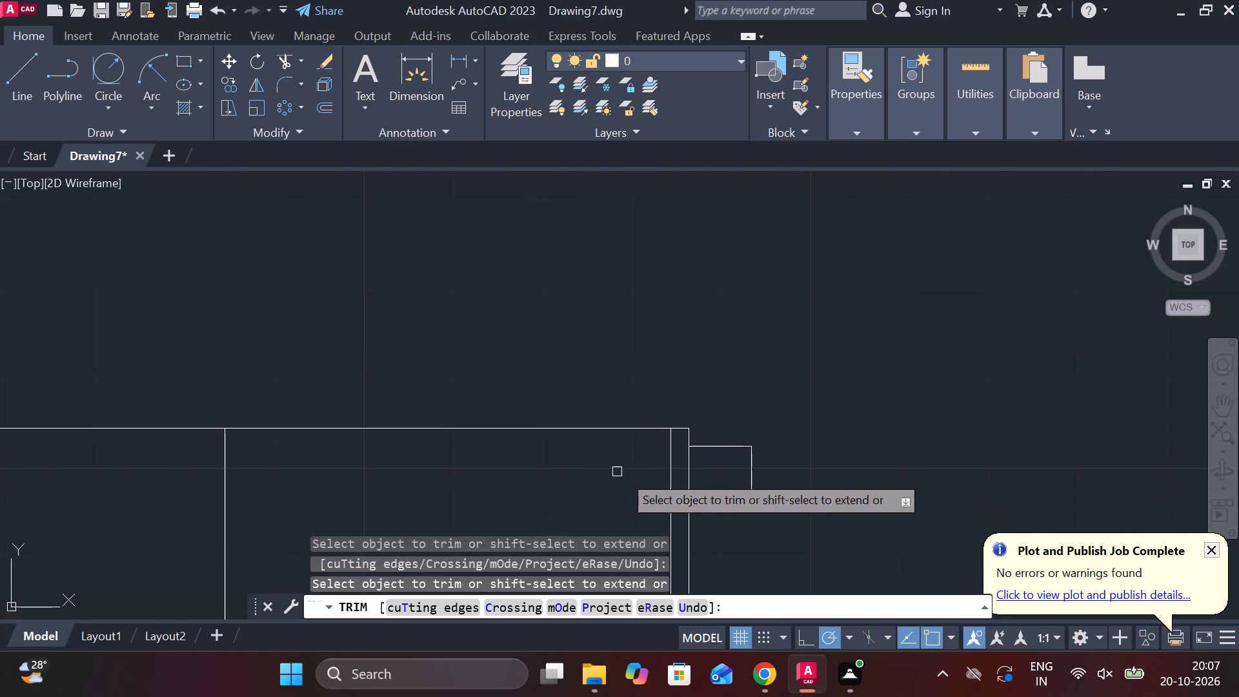
pyautogui.click(690, 474)
pyautogui.scroll(-3, 756, 463)
pyautogui.moveTo(812, 484); pyautogui.dragTo(858, 436, button='middle')
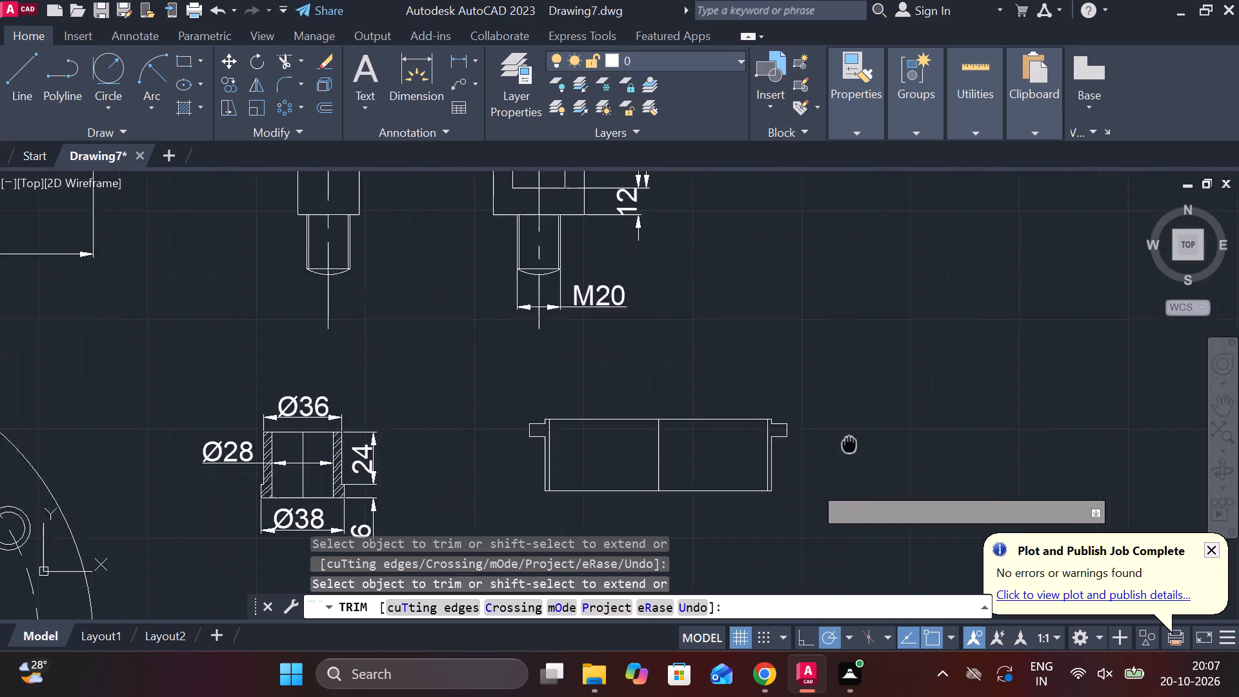
pyautogui.moveTo(858, 436); pyautogui.dragTo(896, 406, button='middle')
pyautogui.press('Escape')
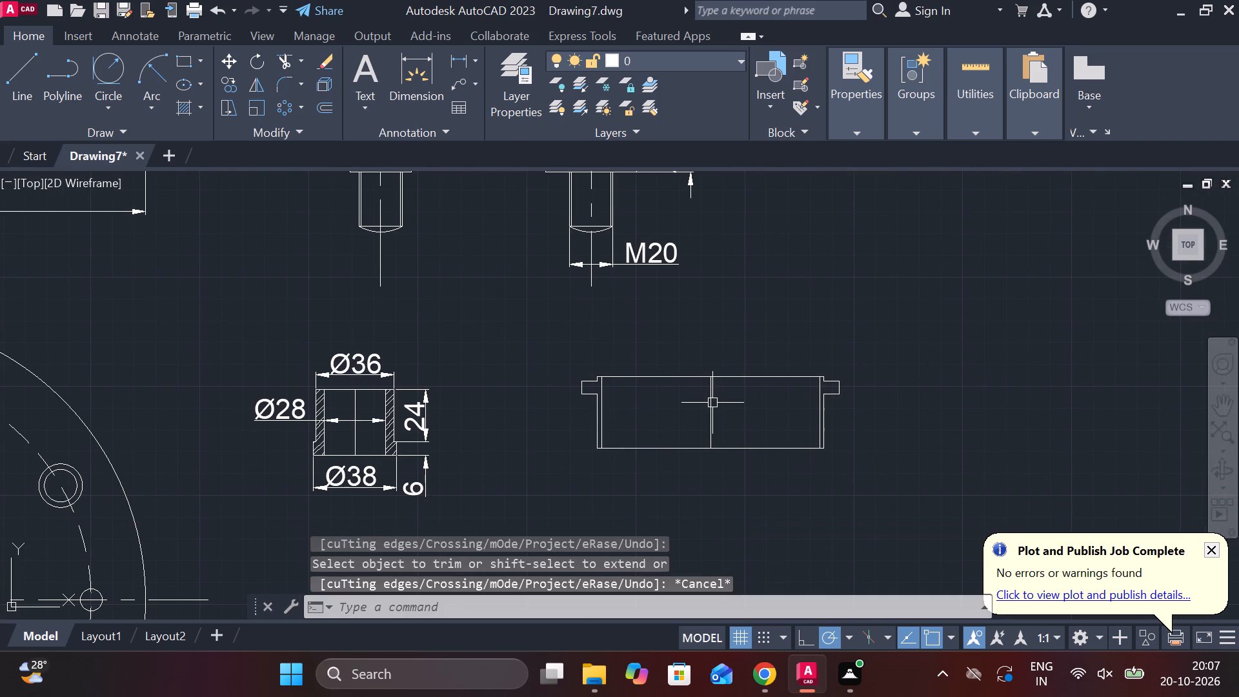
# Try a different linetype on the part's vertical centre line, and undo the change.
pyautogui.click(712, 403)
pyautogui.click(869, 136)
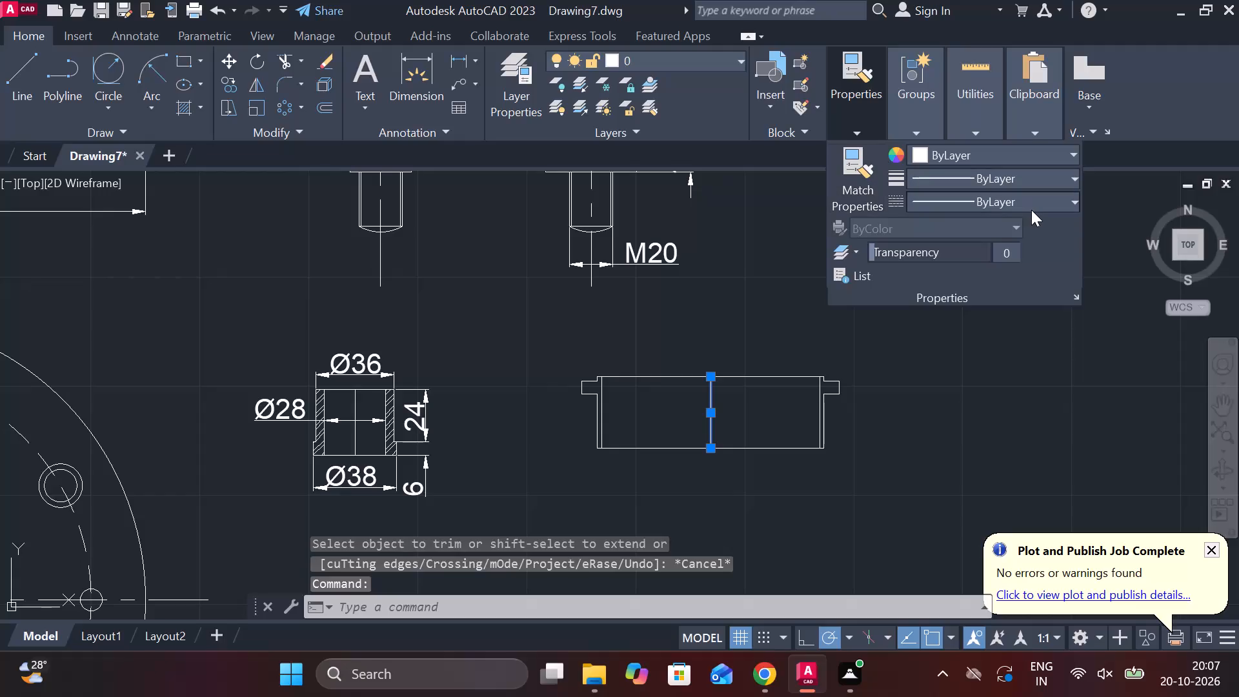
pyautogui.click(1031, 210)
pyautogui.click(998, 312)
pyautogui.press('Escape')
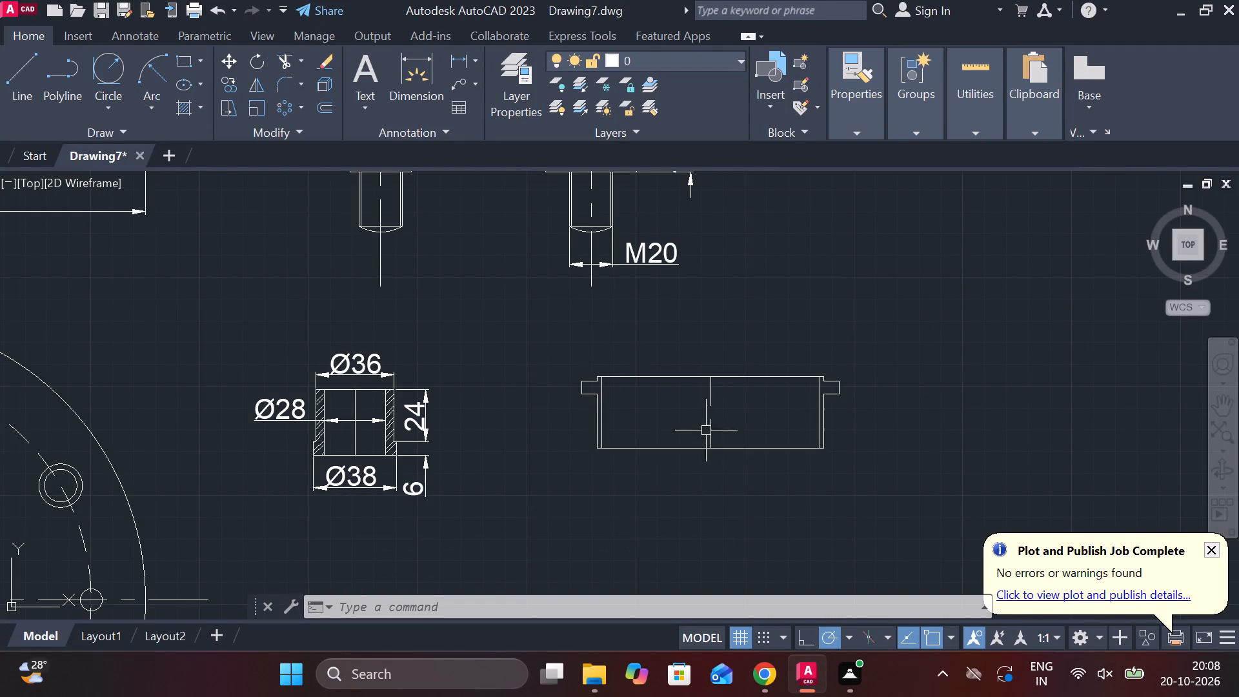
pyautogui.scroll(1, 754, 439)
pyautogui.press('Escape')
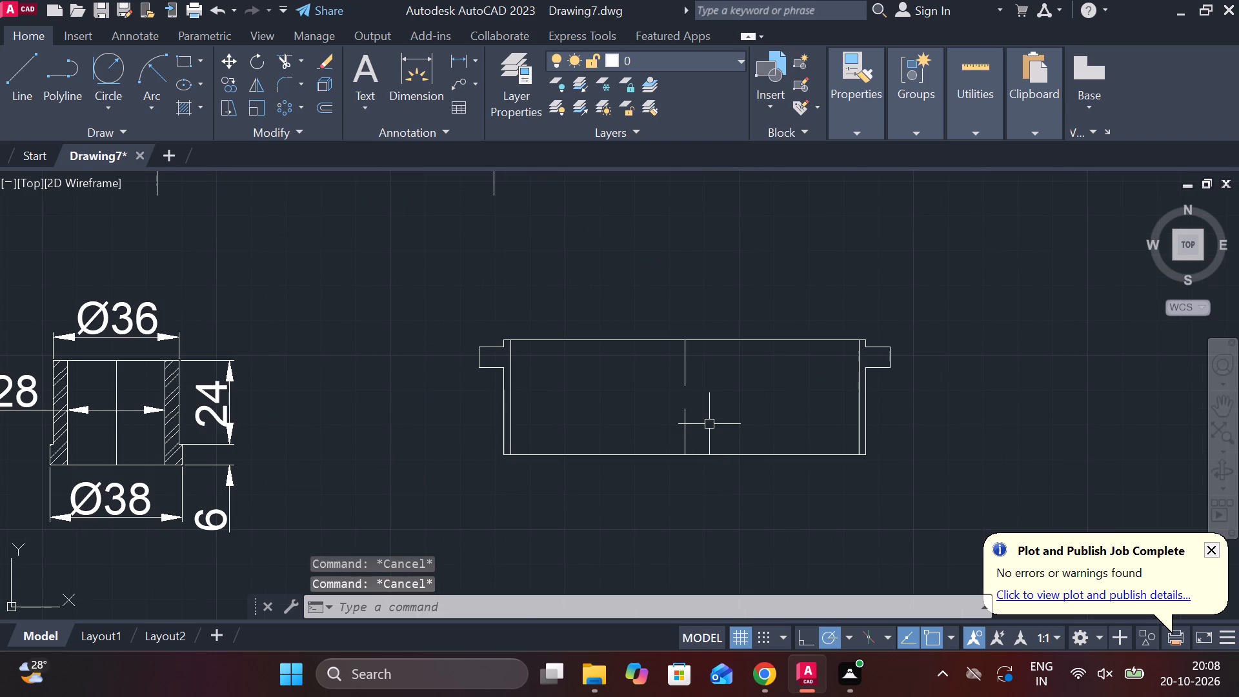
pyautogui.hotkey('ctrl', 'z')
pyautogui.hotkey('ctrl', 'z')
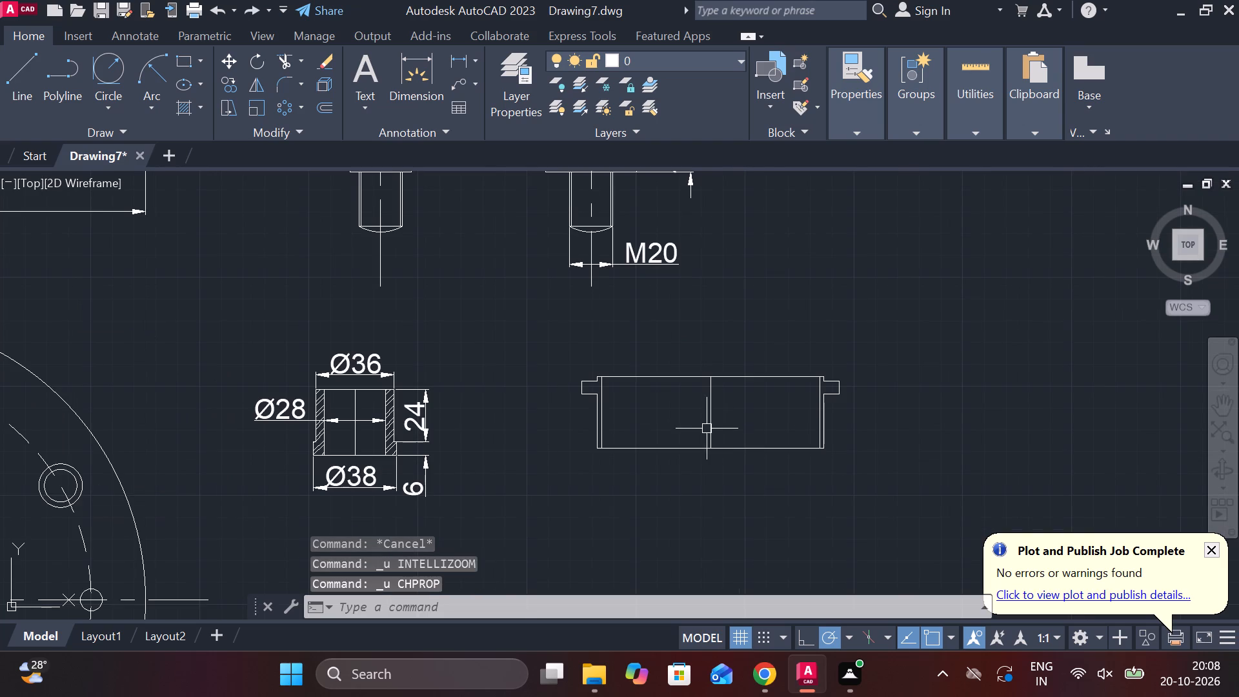
# Offset the vertical centre line 57 to each side, through the side projections.
pyautogui.scroll(3, 701, 429)
pyautogui.click(735, 414)
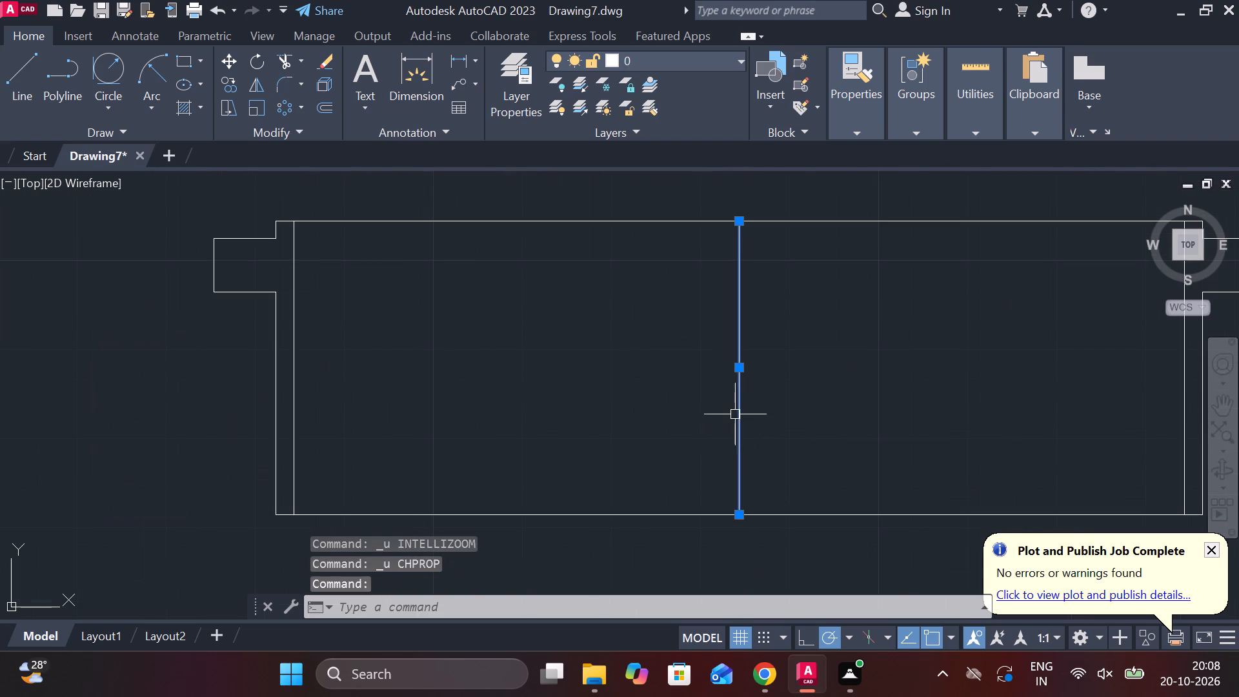
pyautogui.press('o')
pyautogui.press('Return')
pyautogui.press('Return')
pyautogui.scroll(-2, 923, 459)
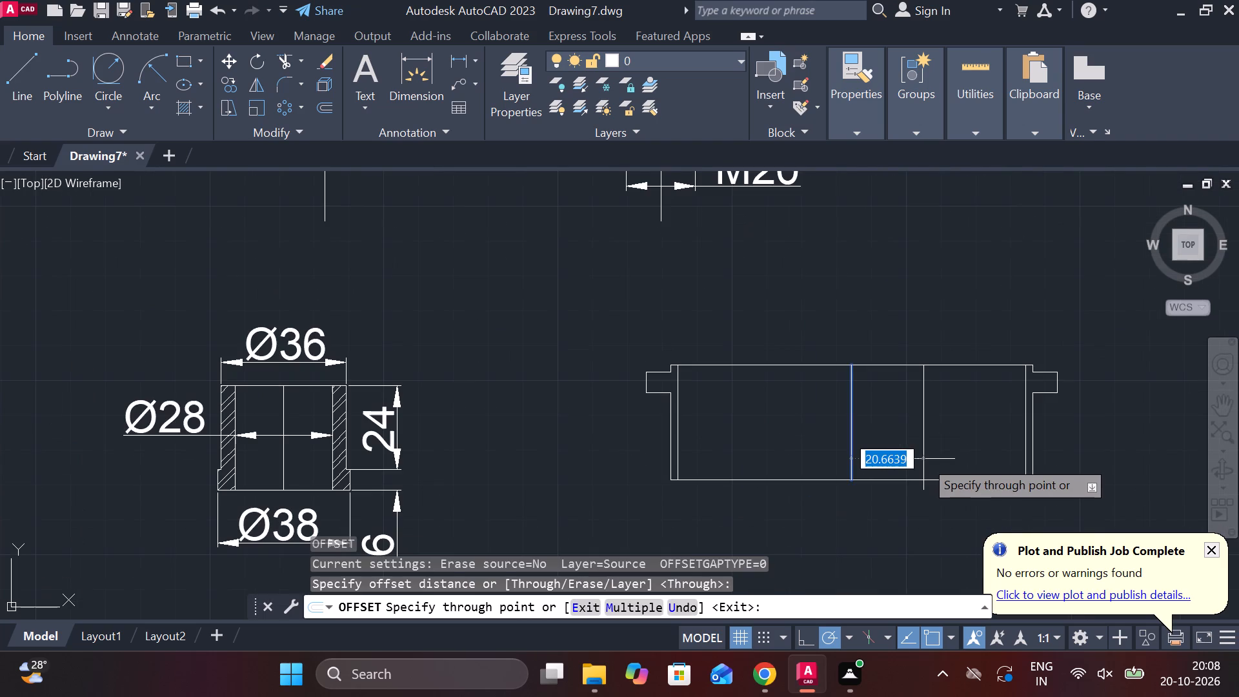
pyautogui.write('57')
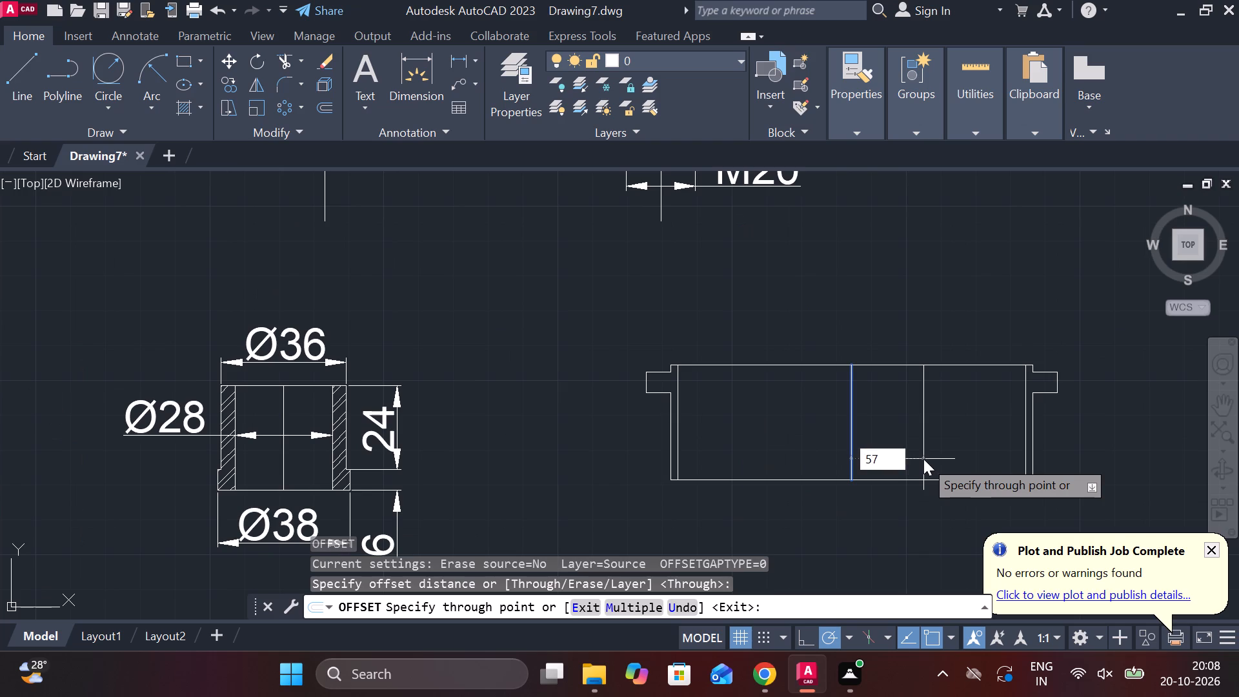
pyautogui.press('Return')
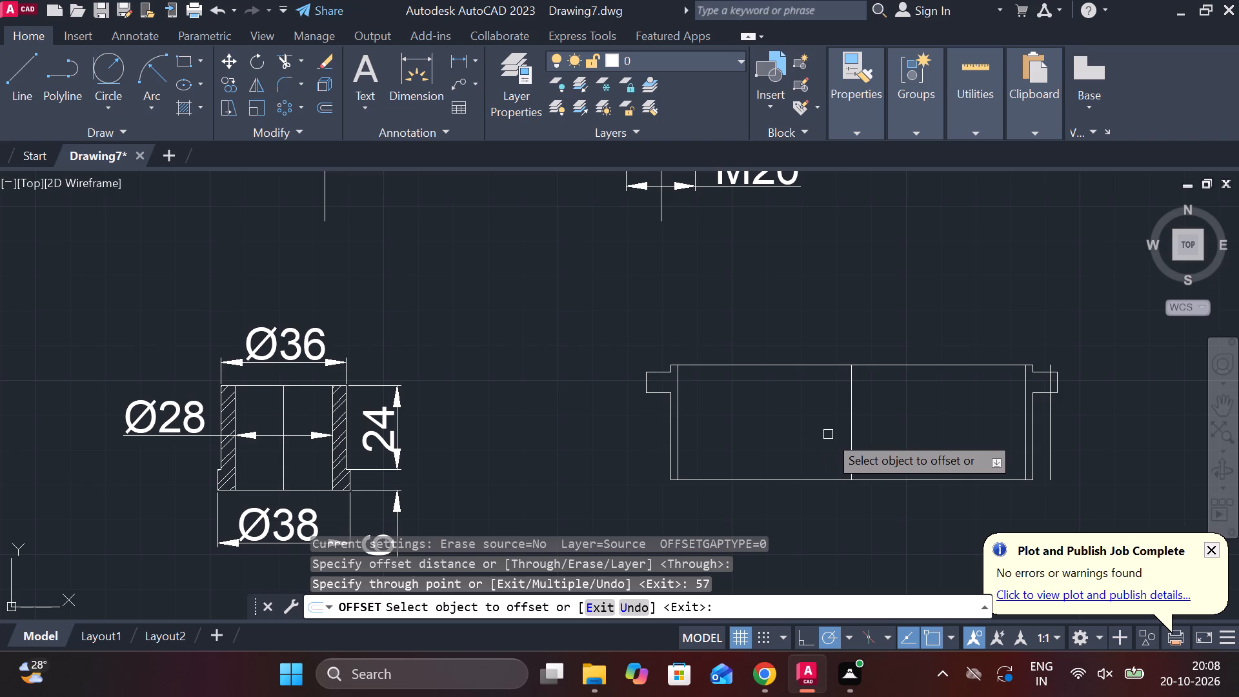
pyautogui.click(854, 443)
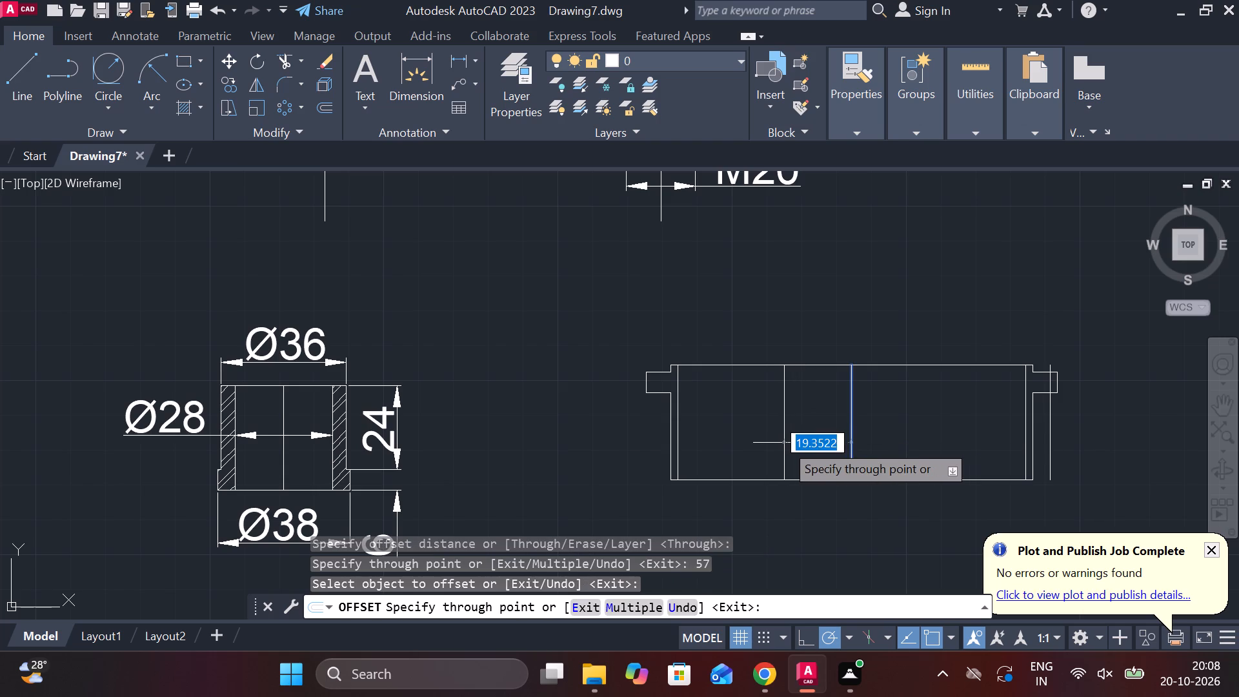
pyautogui.write('57')
pyautogui.press('Return')
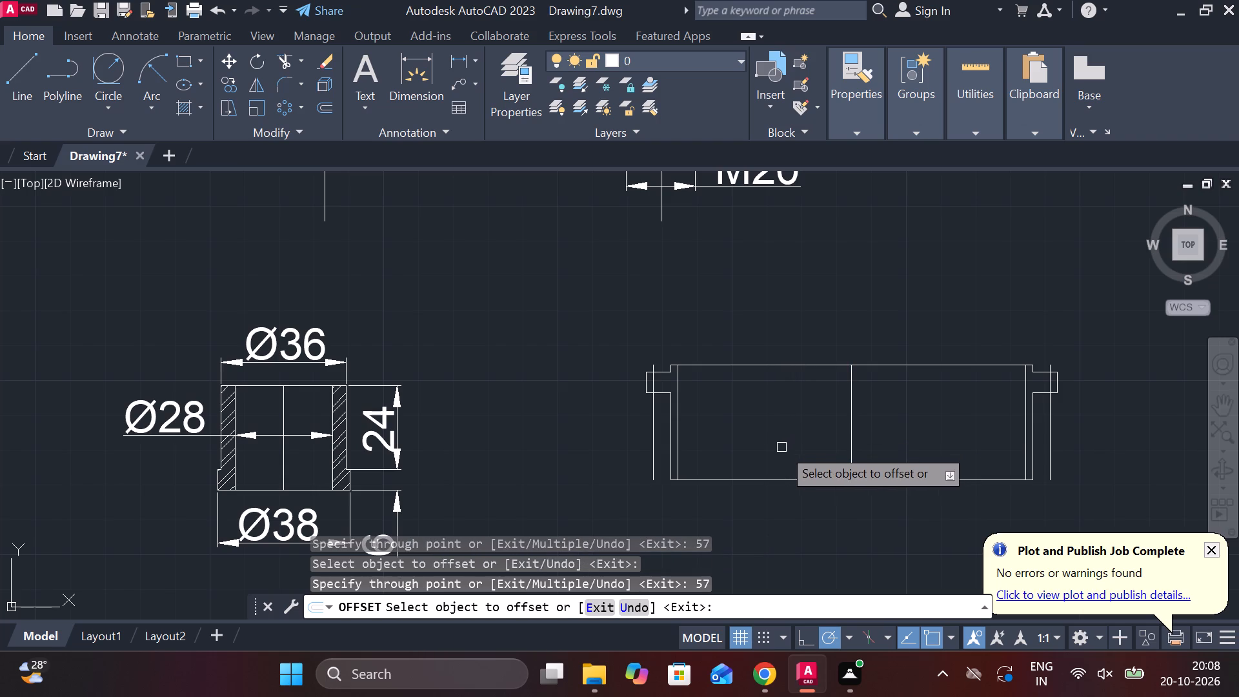
pyautogui.scroll(1, 717, 442)
pyautogui.moveTo(721, 443); pyautogui.dragTo(711, 398, button='middle')
pyautogui.press('Escape')
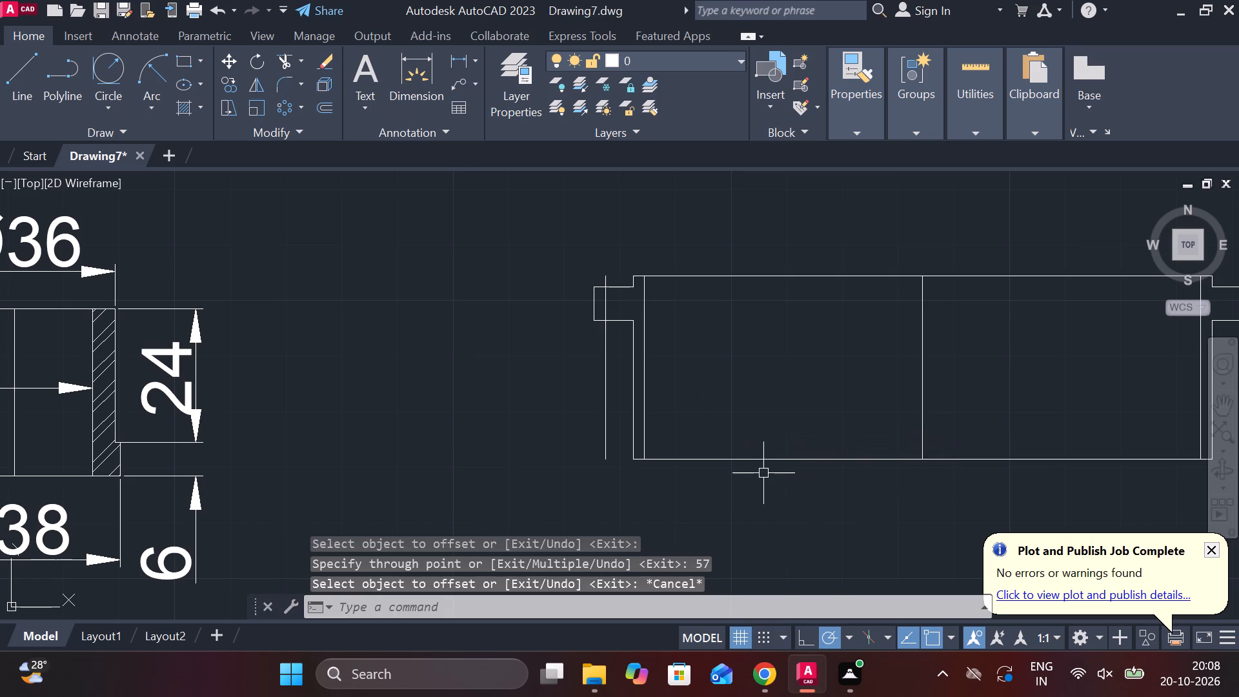
# Extend the part's bottom edge outward on both sides to meet the new offset lines.
pyautogui.write('EX')
pyautogui.press('space')
pyautogui.click(688, 460)
pyautogui.moveTo(741, 462); pyautogui.dragTo(629, 496, button='middle')
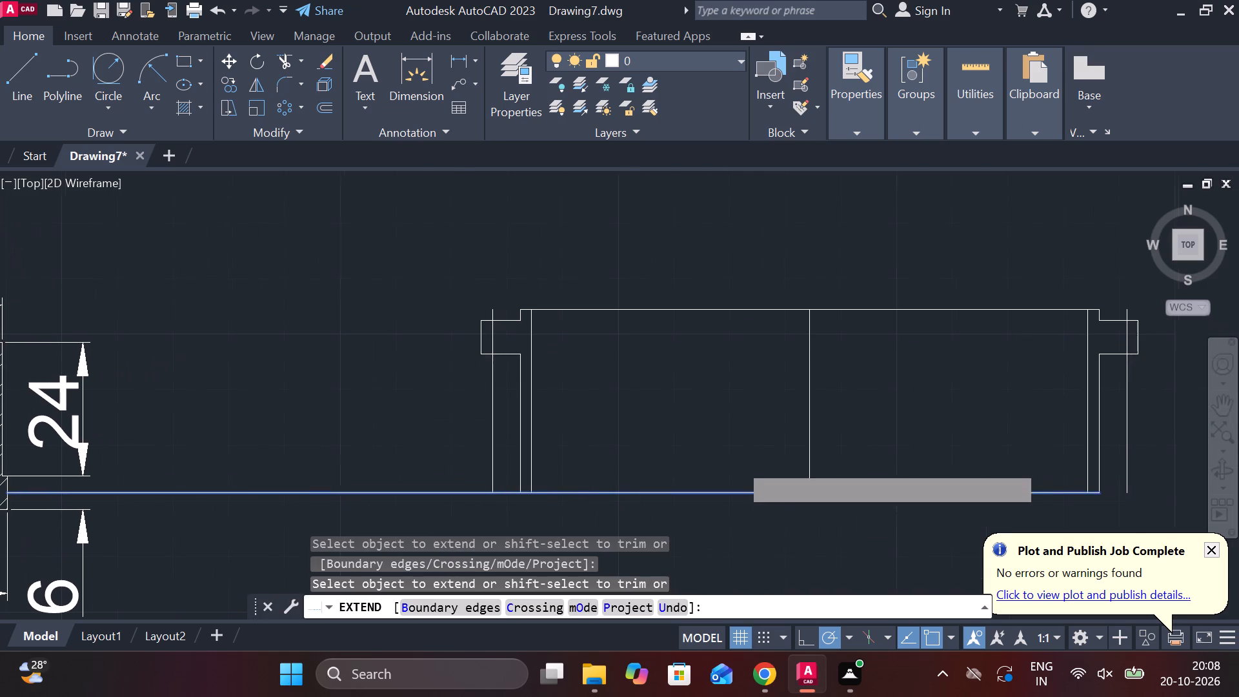
pyautogui.click(1020, 490)
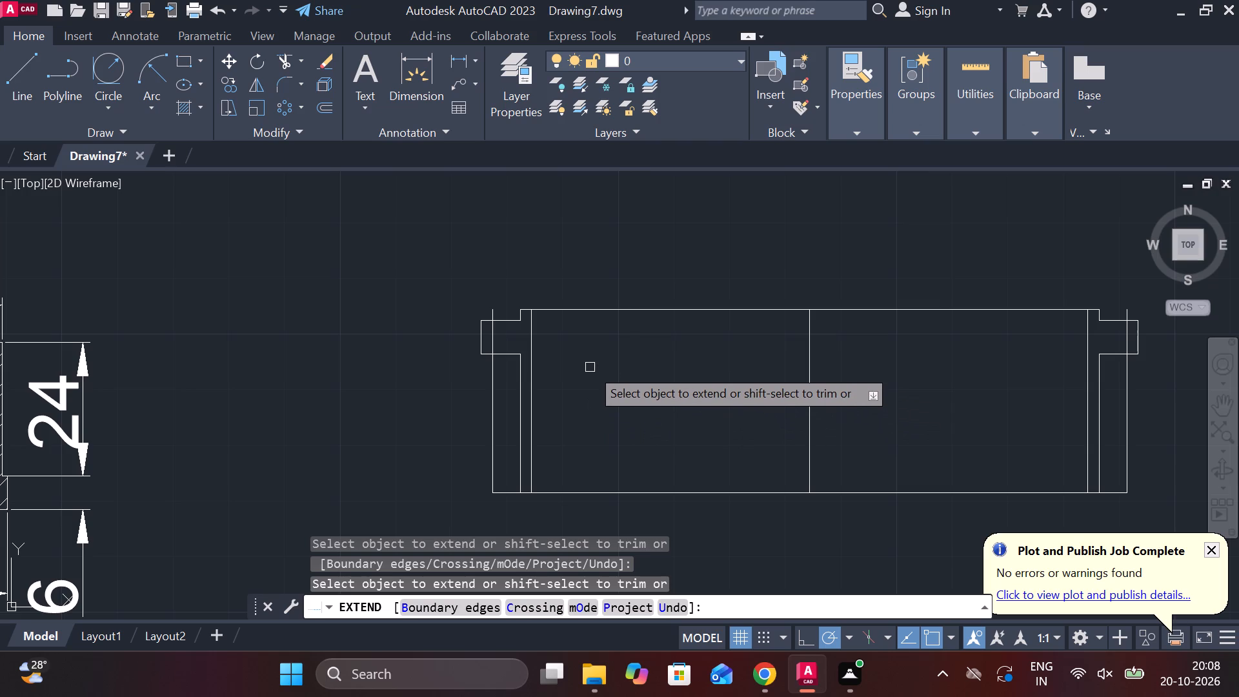
pyautogui.press('Escape')
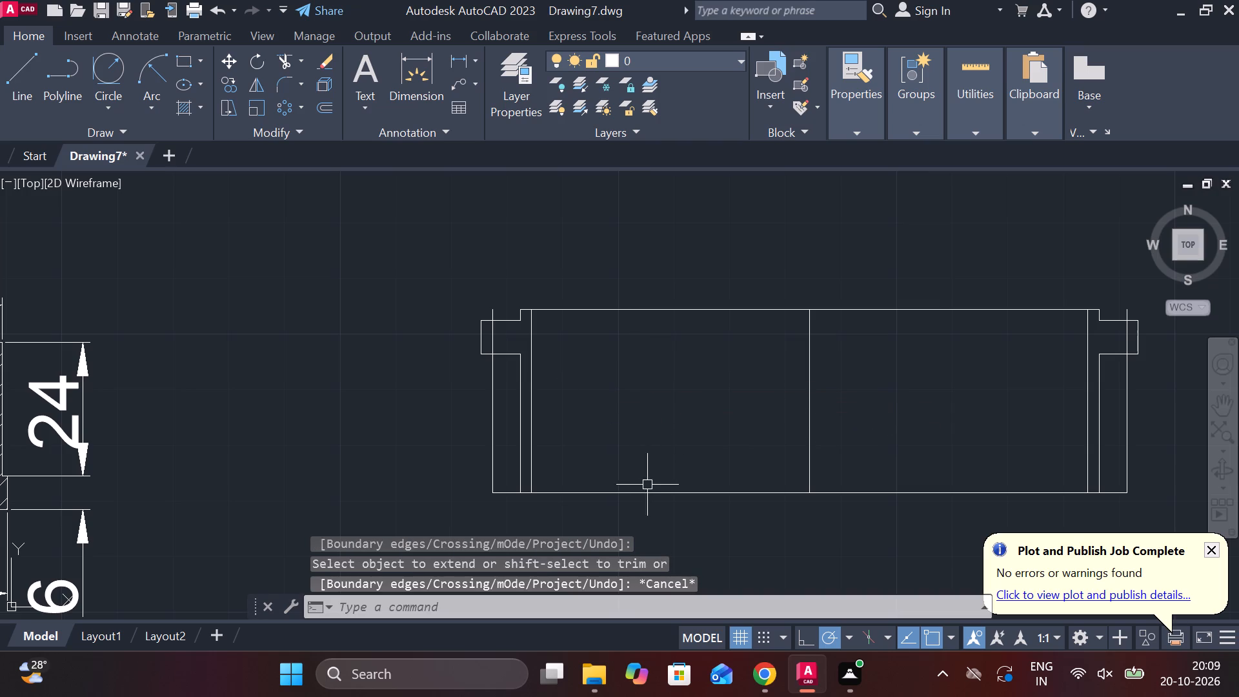
# Add a linear dimension between the two inner wall lines, placed inside the part.
pyautogui.click(454, 63)
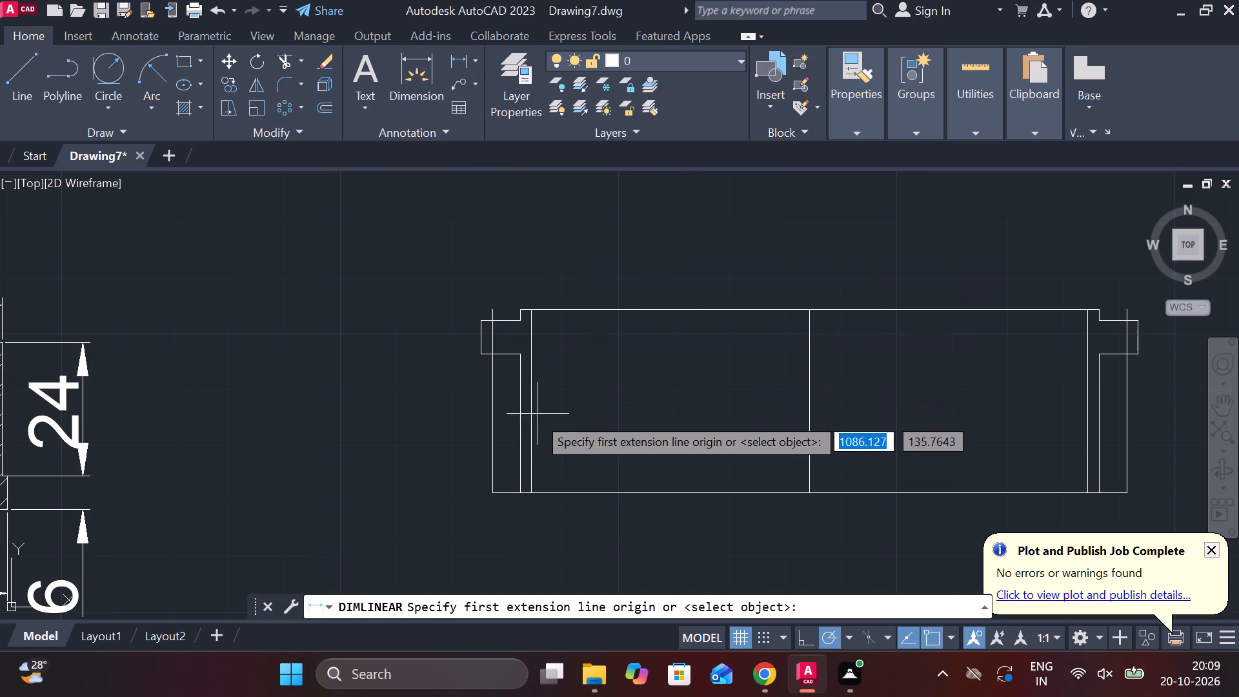
pyautogui.click(535, 423)
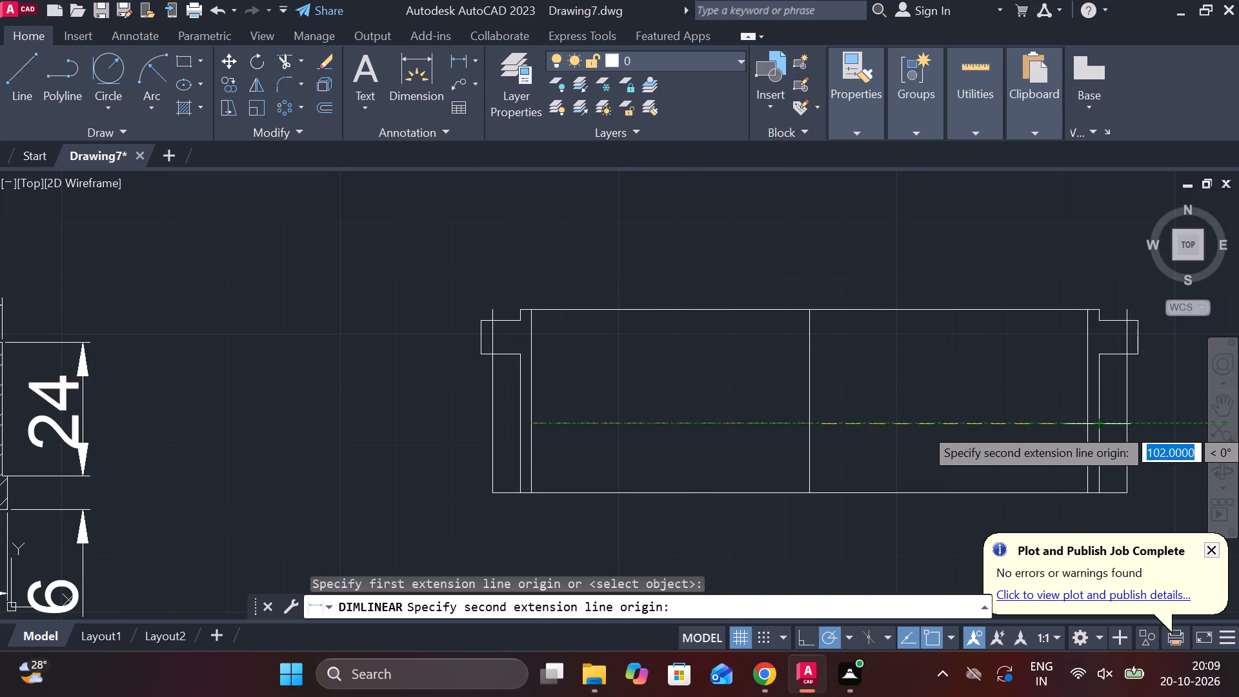
pyautogui.click(1086, 425)
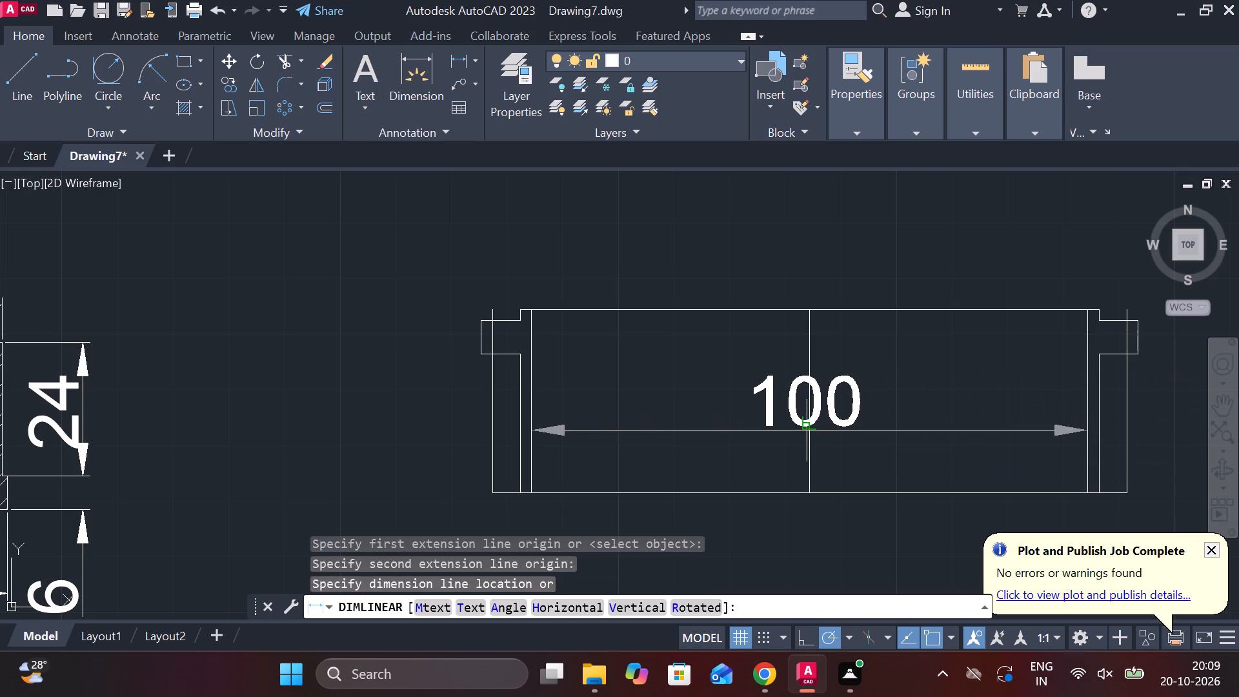
pyautogui.click(807, 430)
pyautogui.moveTo(743, 452); pyautogui.dragTo(753, 452, button='middle')
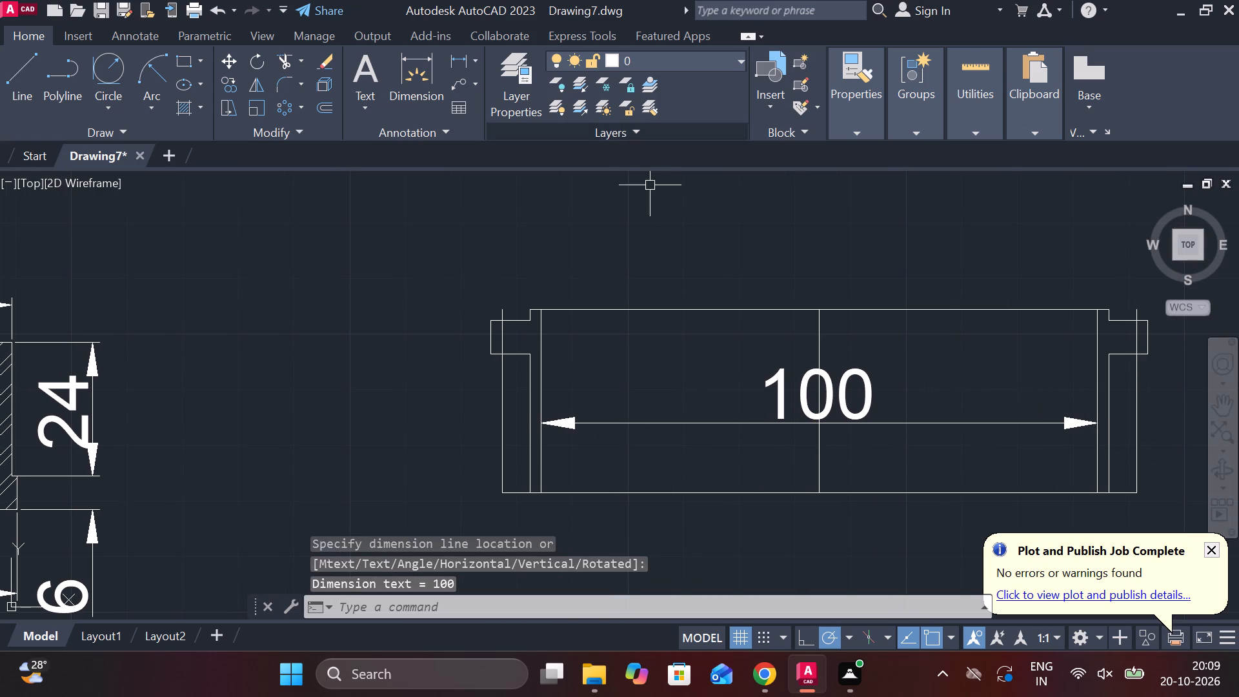
# Add a linear dimension across the full width of the part's top edge, placed above the part.
pyautogui.click(458, 58)
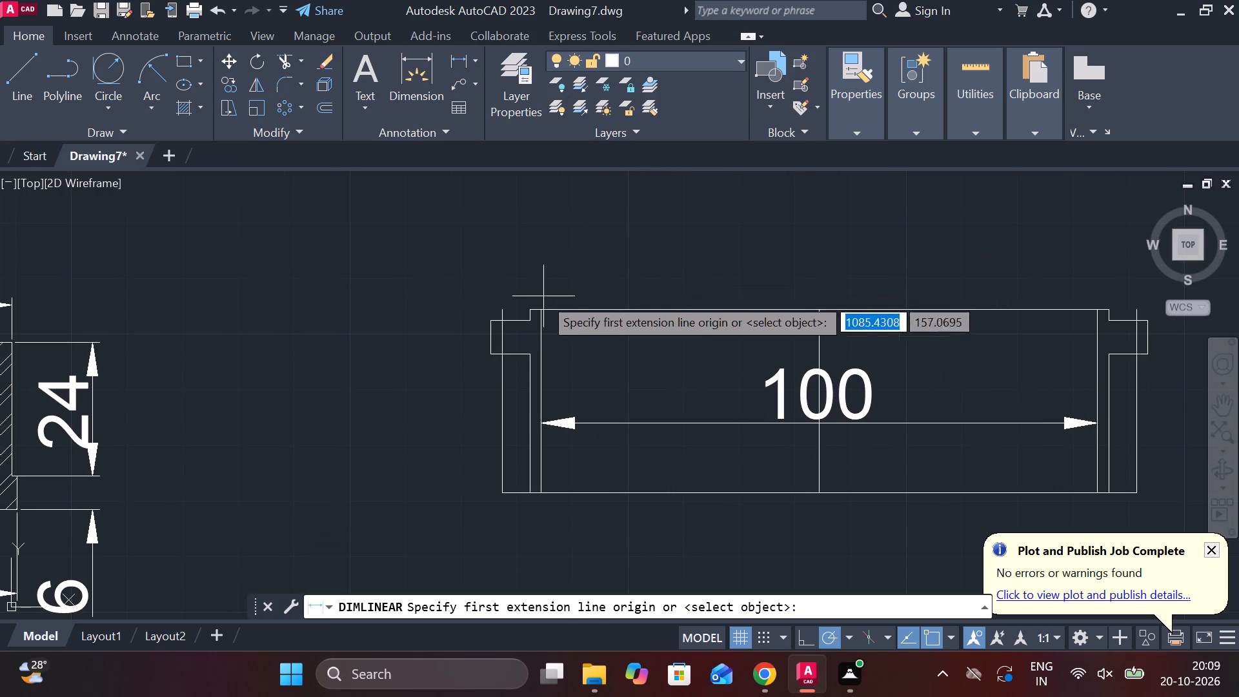
pyautogui.click(526, 303)
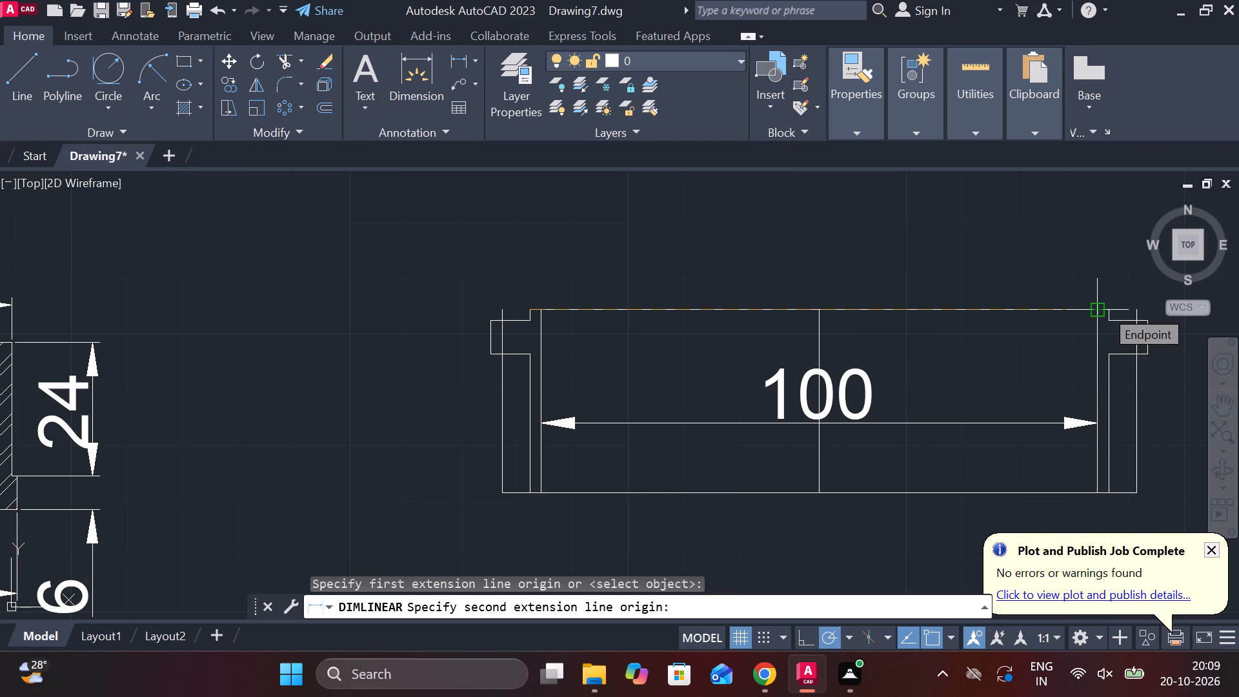
pyautogui.scroll(1, 1104, 308)
pyautogui.click(1106, 308)
pyautogui.scroll(-1, 644, 278)
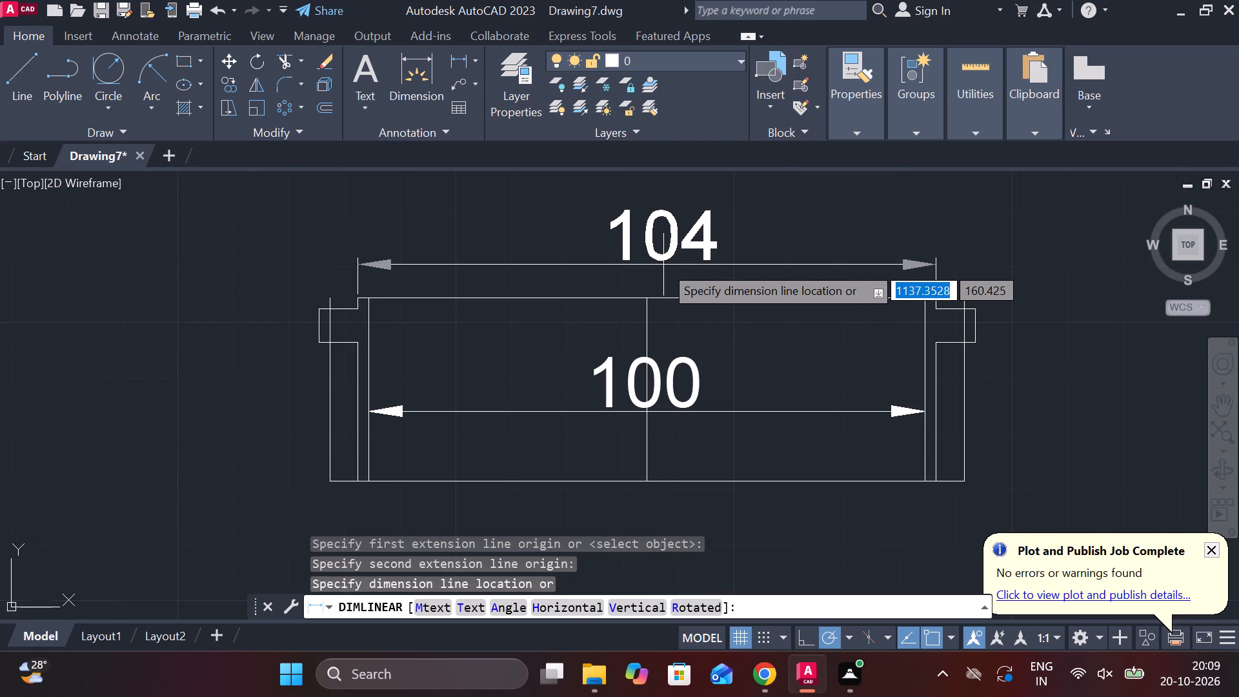
pyautogui.click(656, 256)
pyautogui.middleClick(701, 261)
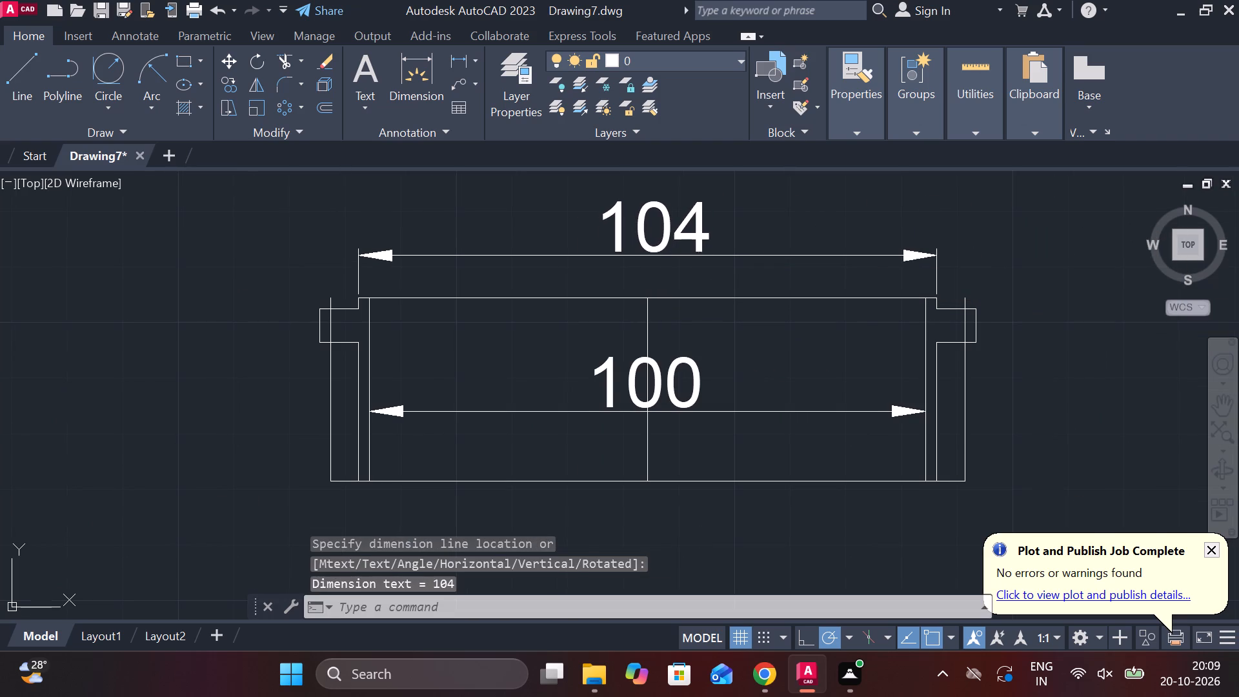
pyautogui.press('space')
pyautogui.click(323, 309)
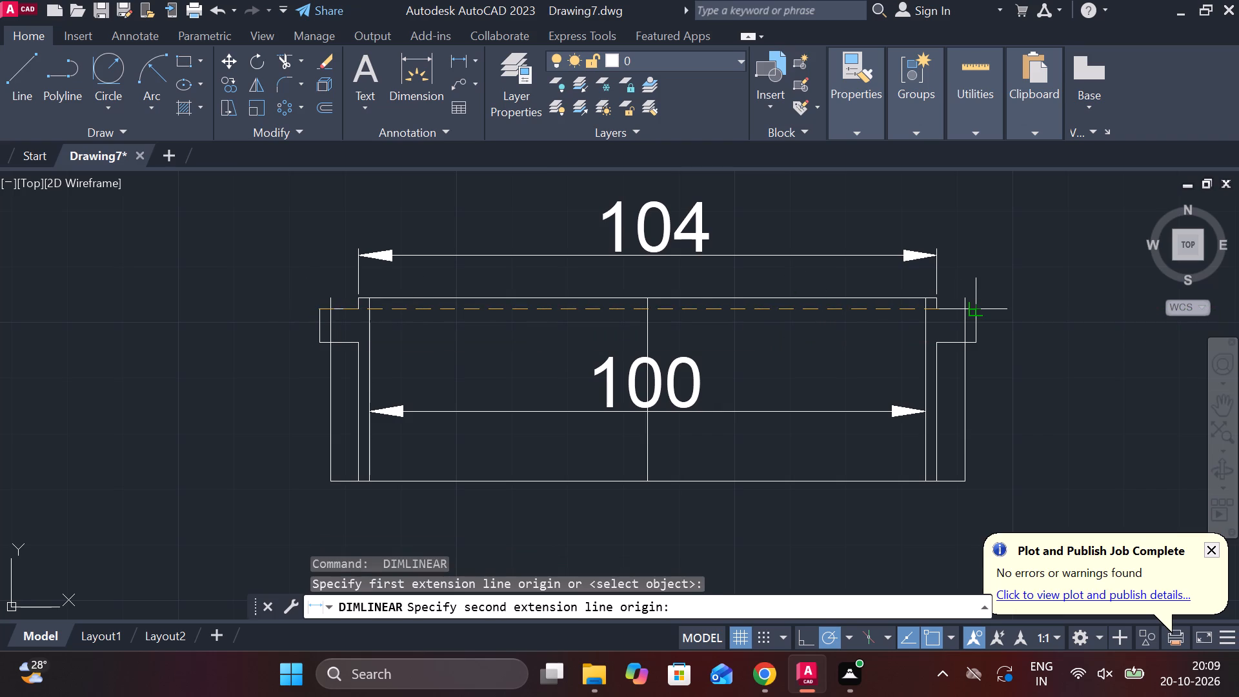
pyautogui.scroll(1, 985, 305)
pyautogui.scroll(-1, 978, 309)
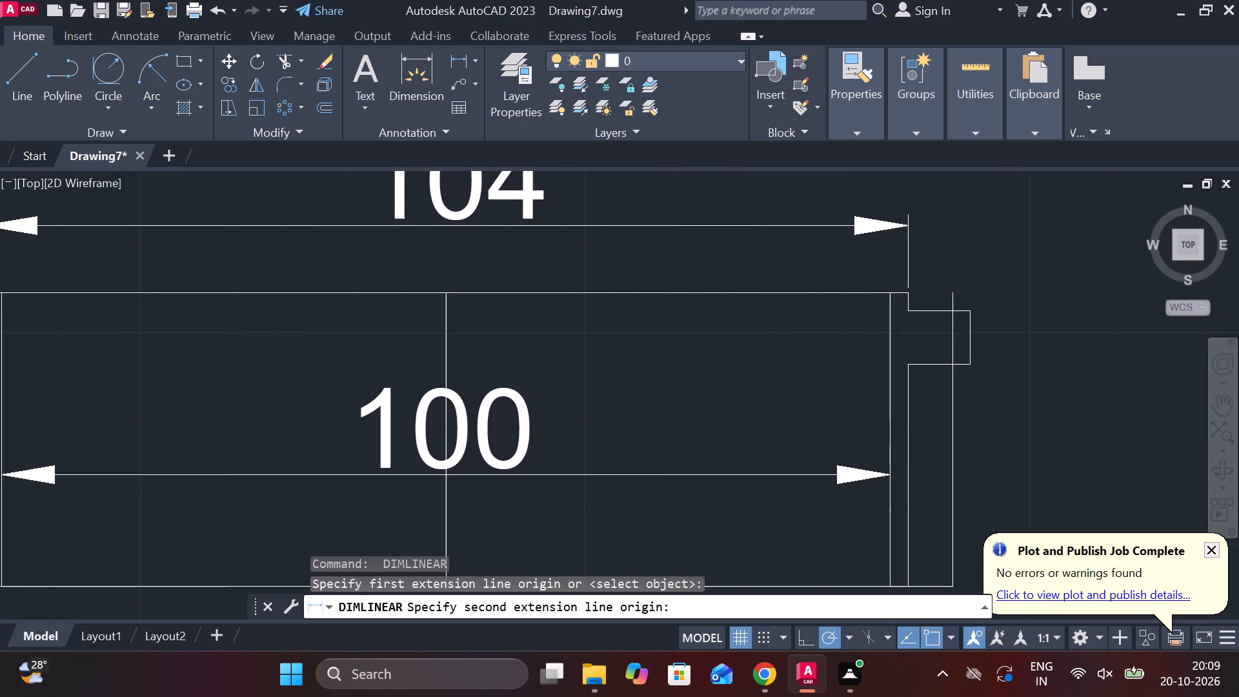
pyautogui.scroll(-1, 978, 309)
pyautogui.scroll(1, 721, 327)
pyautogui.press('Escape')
# Erase the short vertical end lines that close the side projections on both sides of the part.
pyautogui.scroll(1, 442, 333)
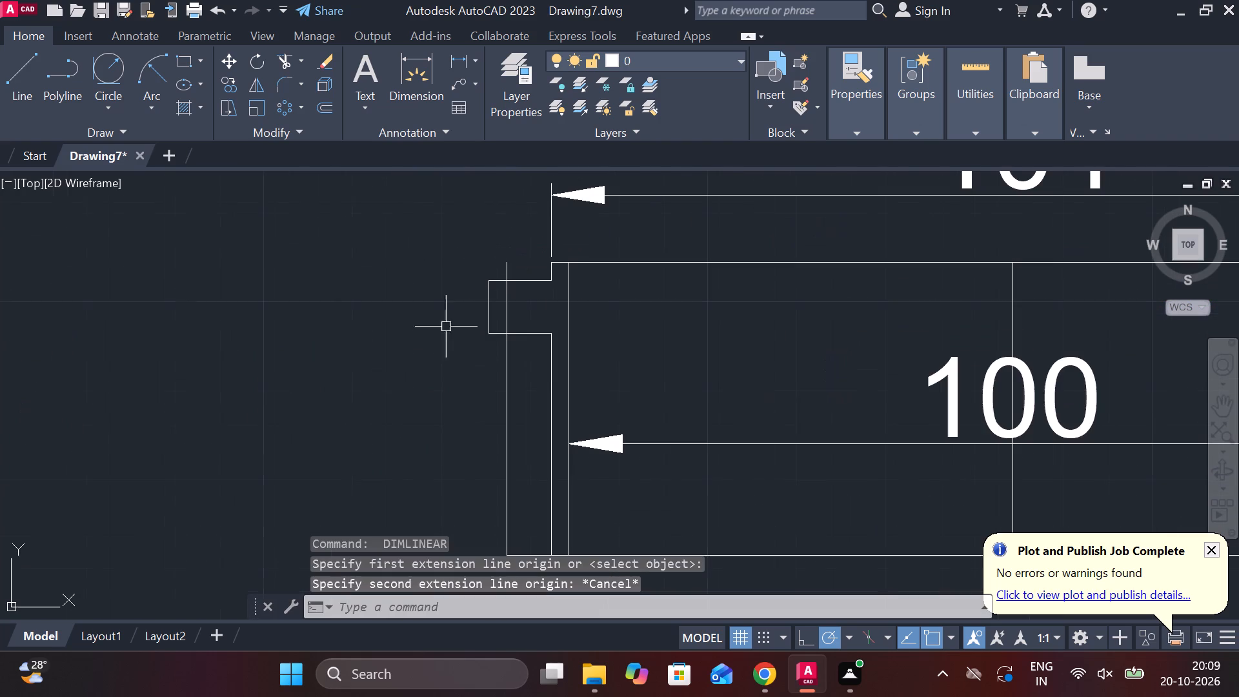
pyautogui.click(485, 296)
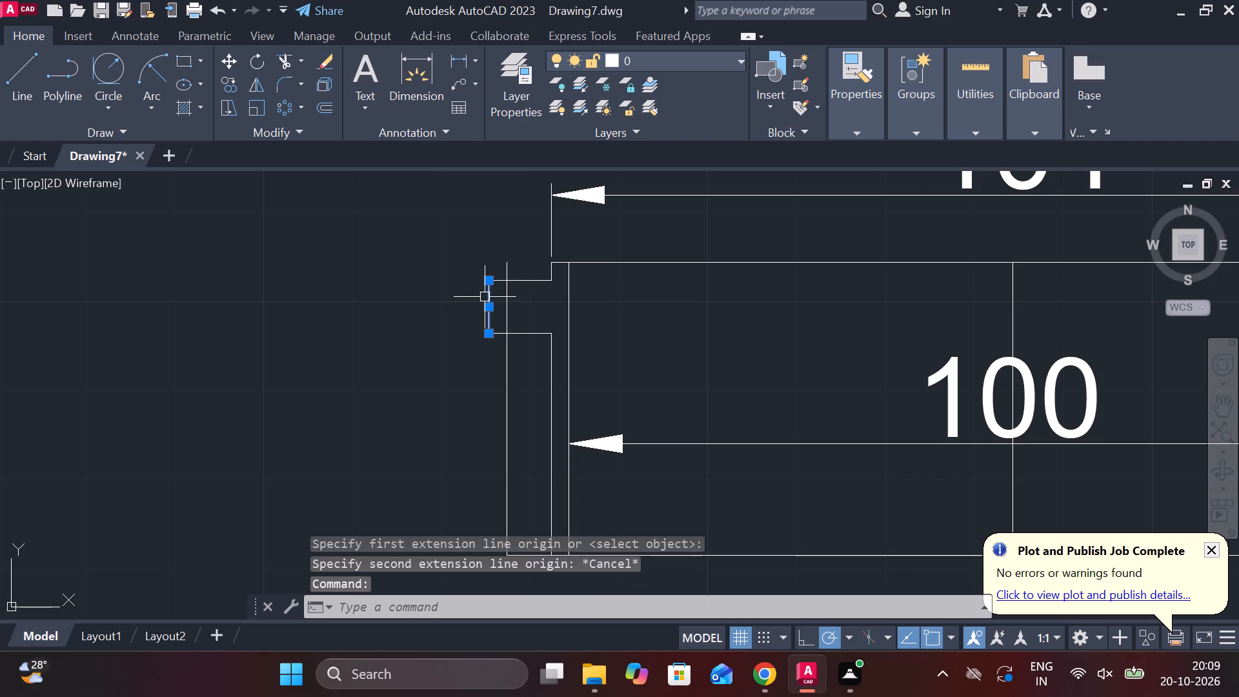
pyautogui.scroll(-2, 442, 312)
pyautogui.scroll(1, 895, 319)
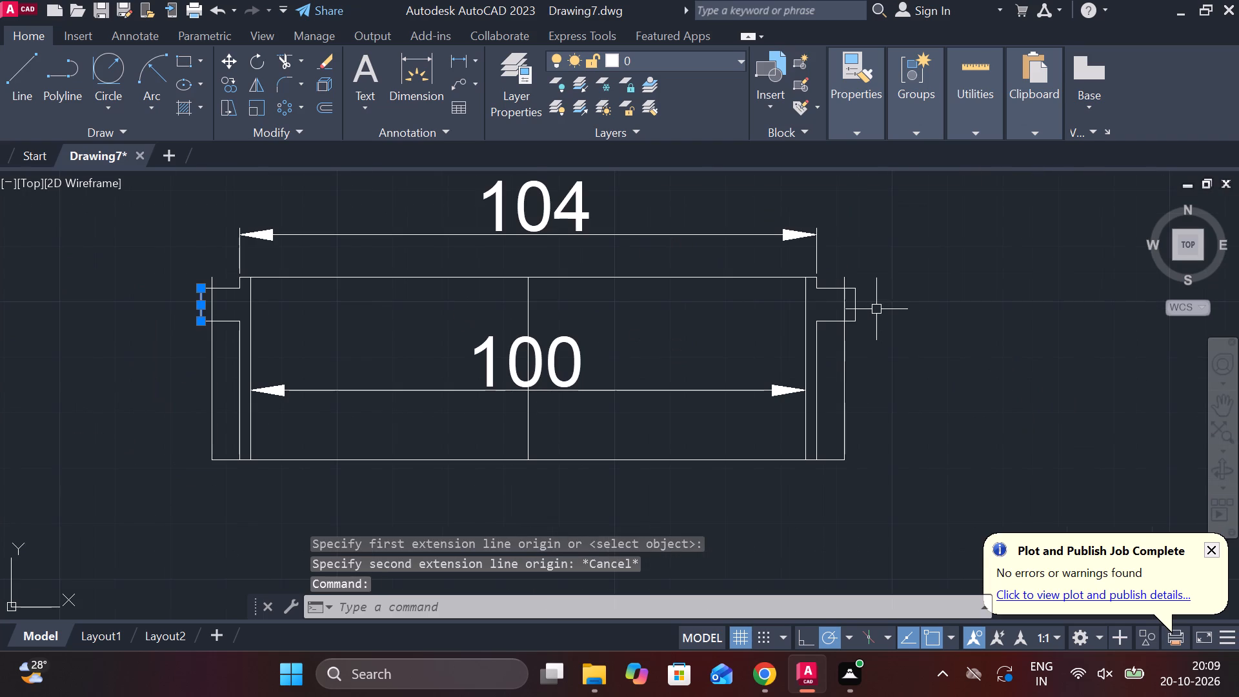
pyautogui.click(856, 308)
pyautogui.write('E')
pyautogui.press('space')
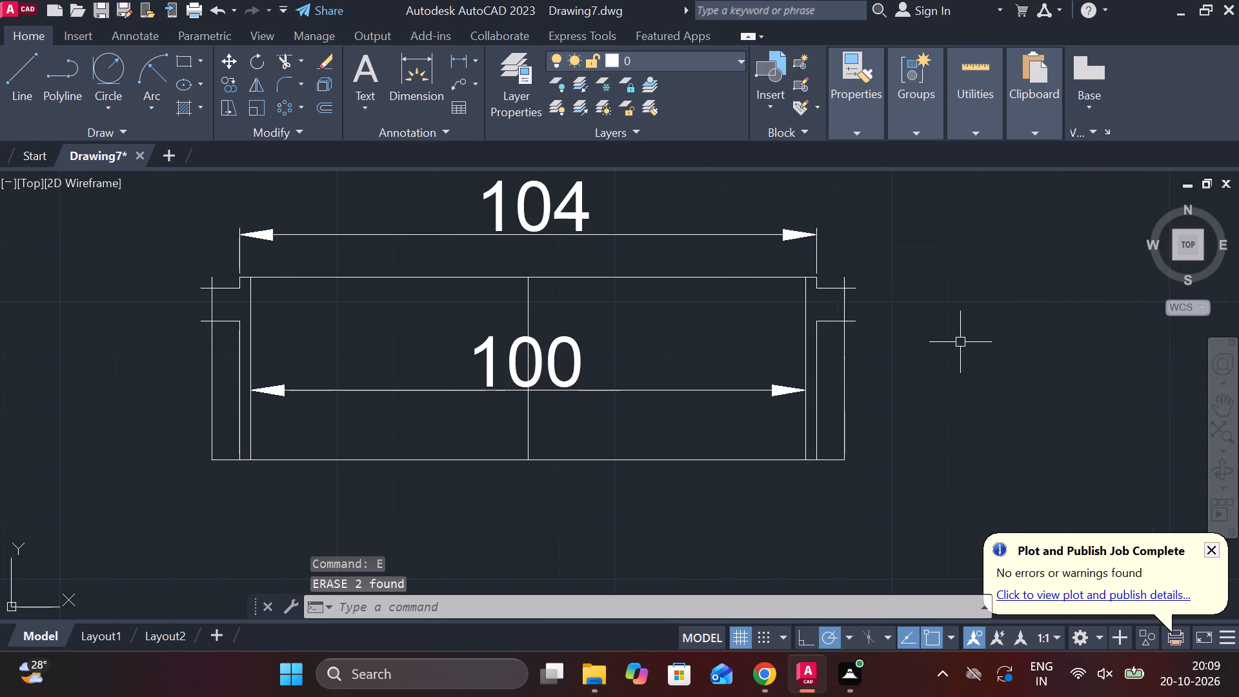
# Draw a vertical line from the midpoint of the part's top edge upward past the 104 dimension.
pyautogui.scroll(-2, 931, 352)
pyautogui.press('l')
pyautogui.press('Return')
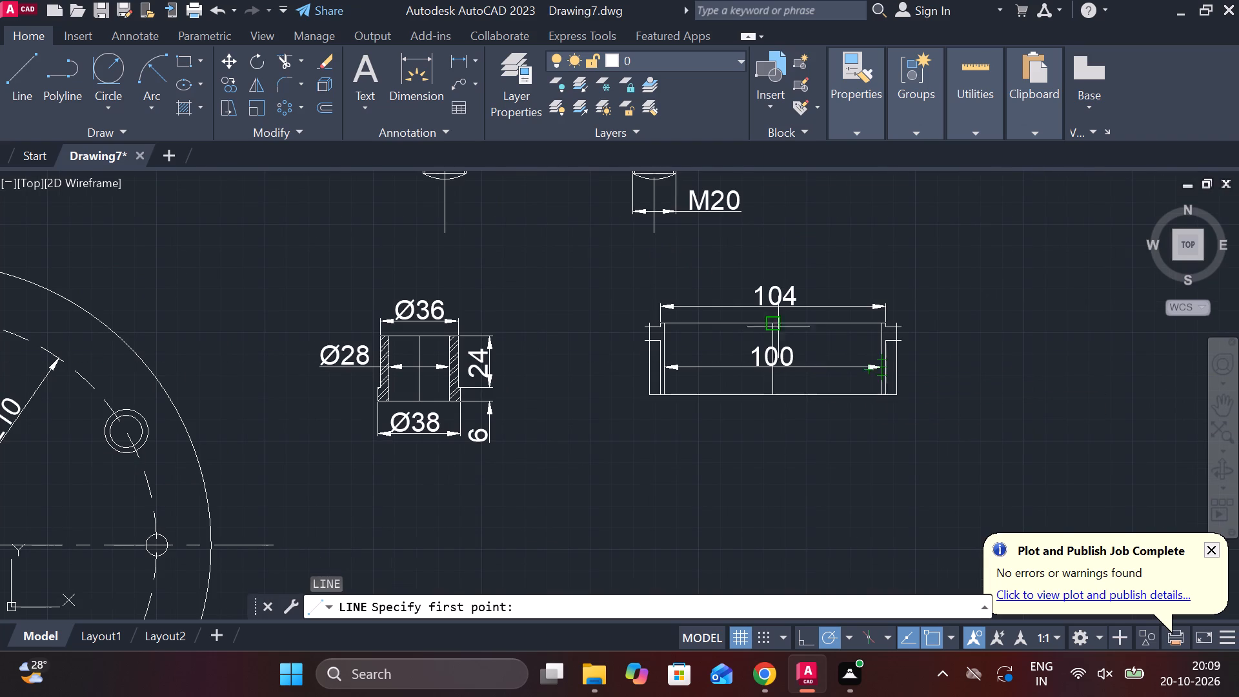
pyautogui.click(769, 323)
pyautogui.click(775, 227)
pyautogui.press('Escape')
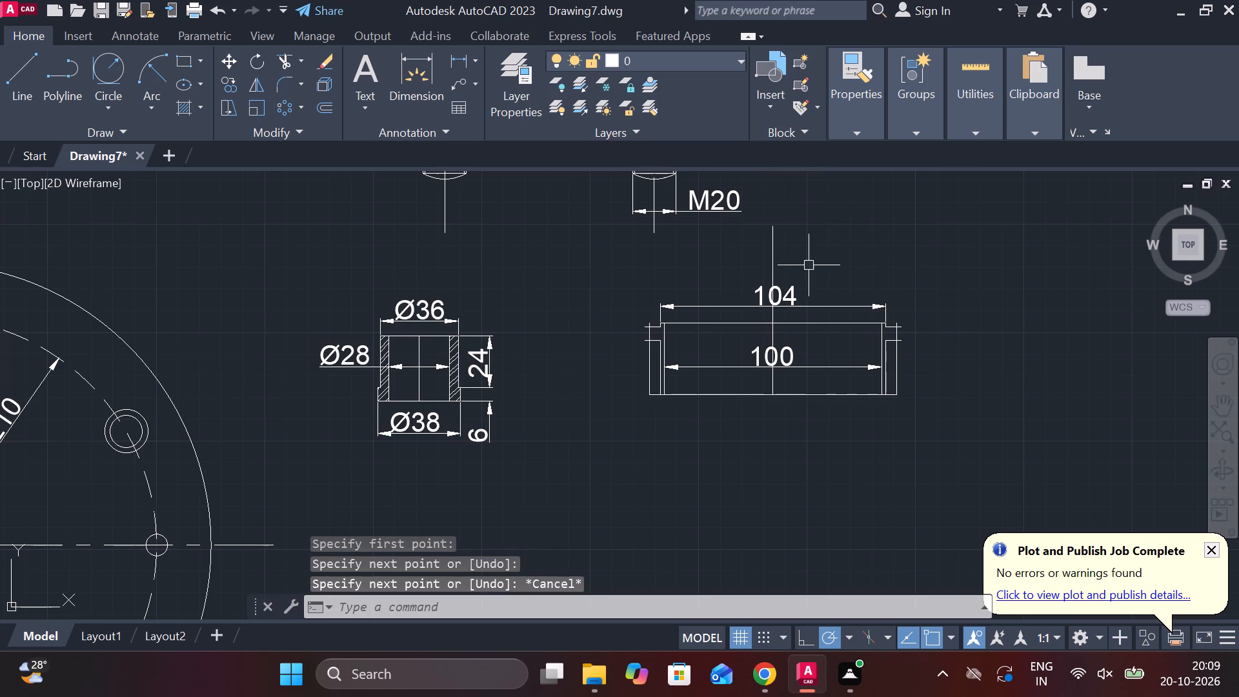
# Offset the vertical centre line above the 104-wide part by 64 to each side.
pyautogui.click(774, 245)
pyautogui.press('o')
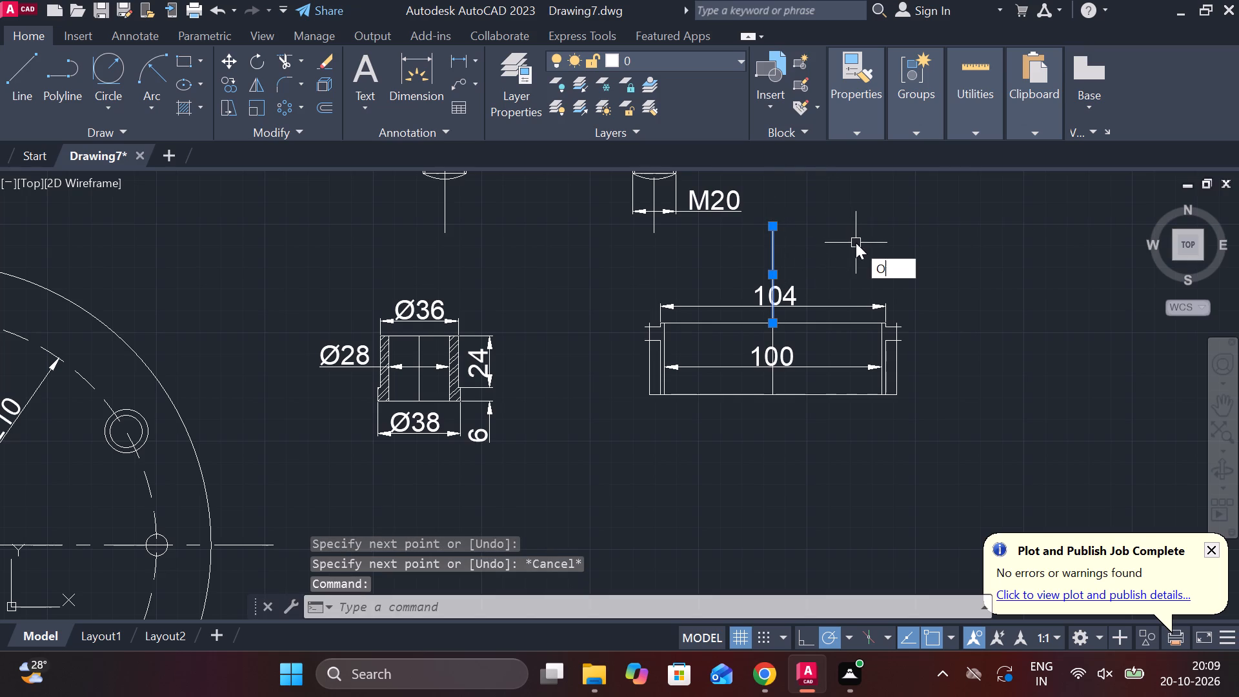
pyautogui.press('Return')
pyautogui.press('Return')
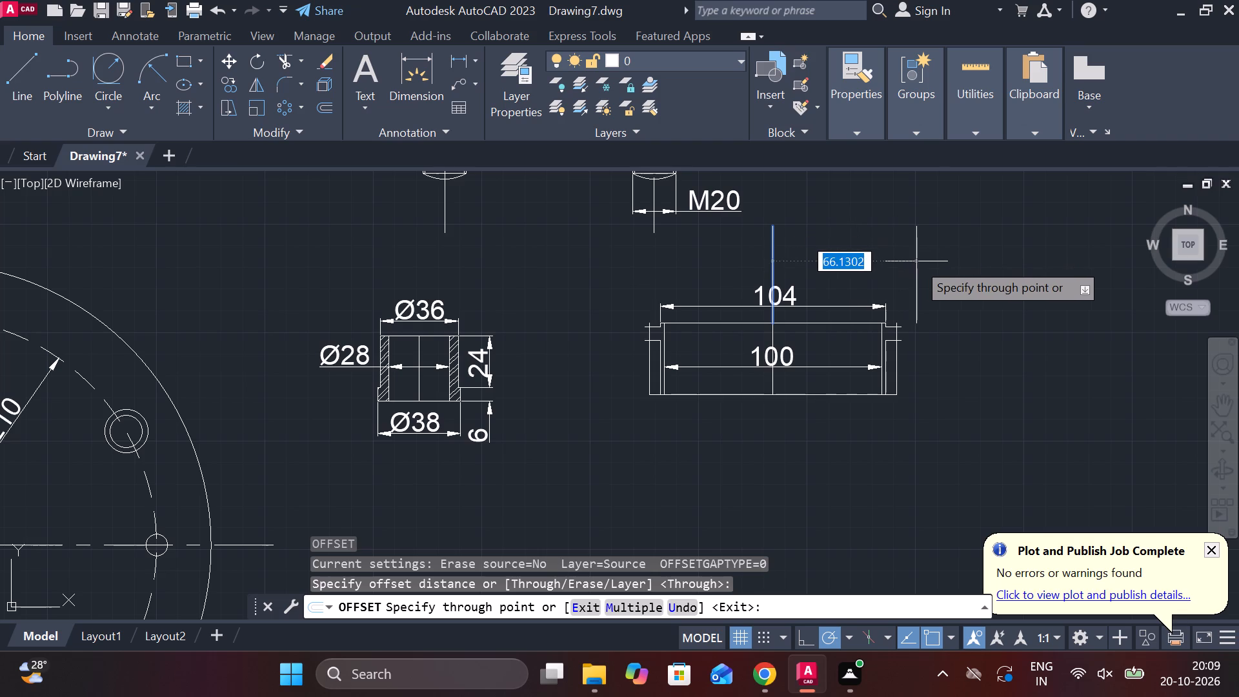
pyautogui.write('64')
pyautogui.press('space')
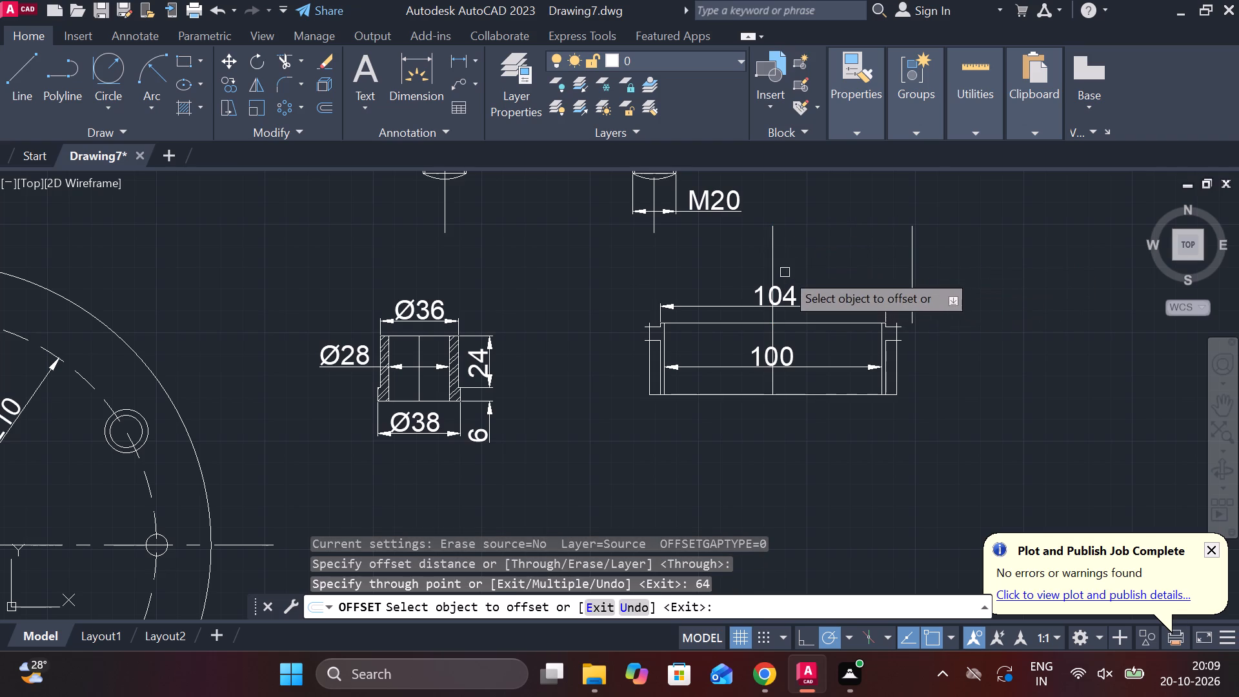
pyautogui.click(775, 259)
pyautogui.write('64')
pyautogui.press('space')
pyautogui.press('Escape')
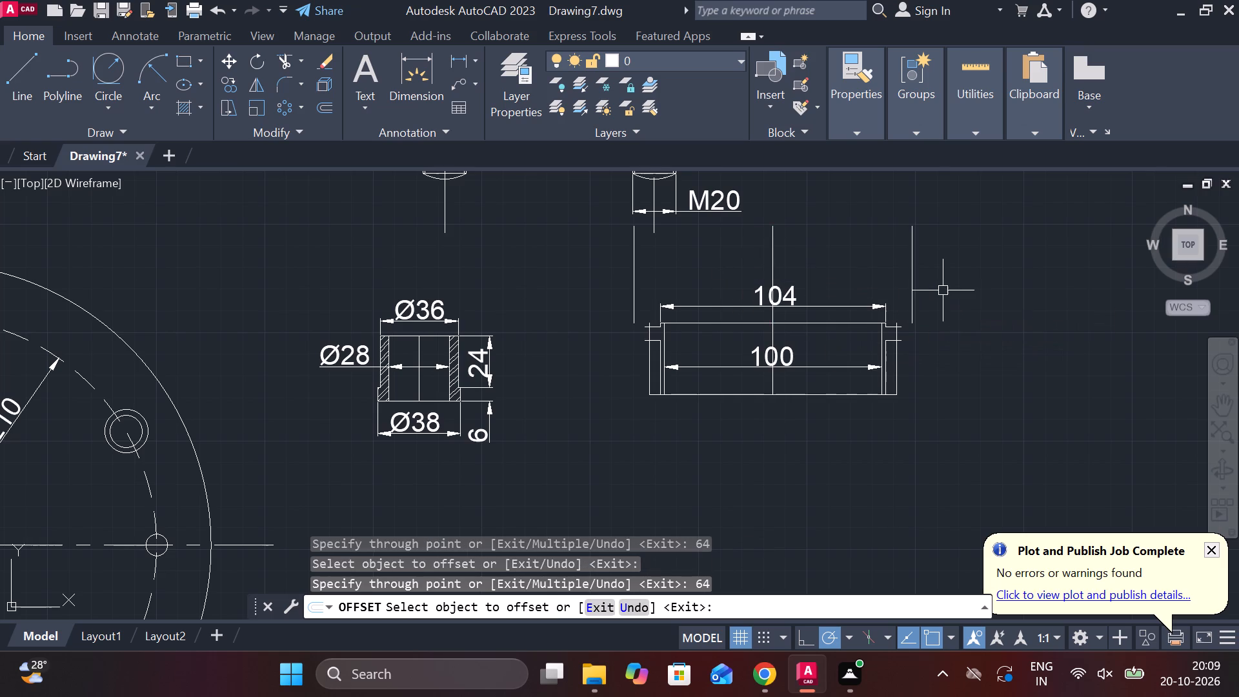
# Stretch the lower ends of both offset lines straight down past the level of the part's side projections.
pyautogui.click(631, 279)
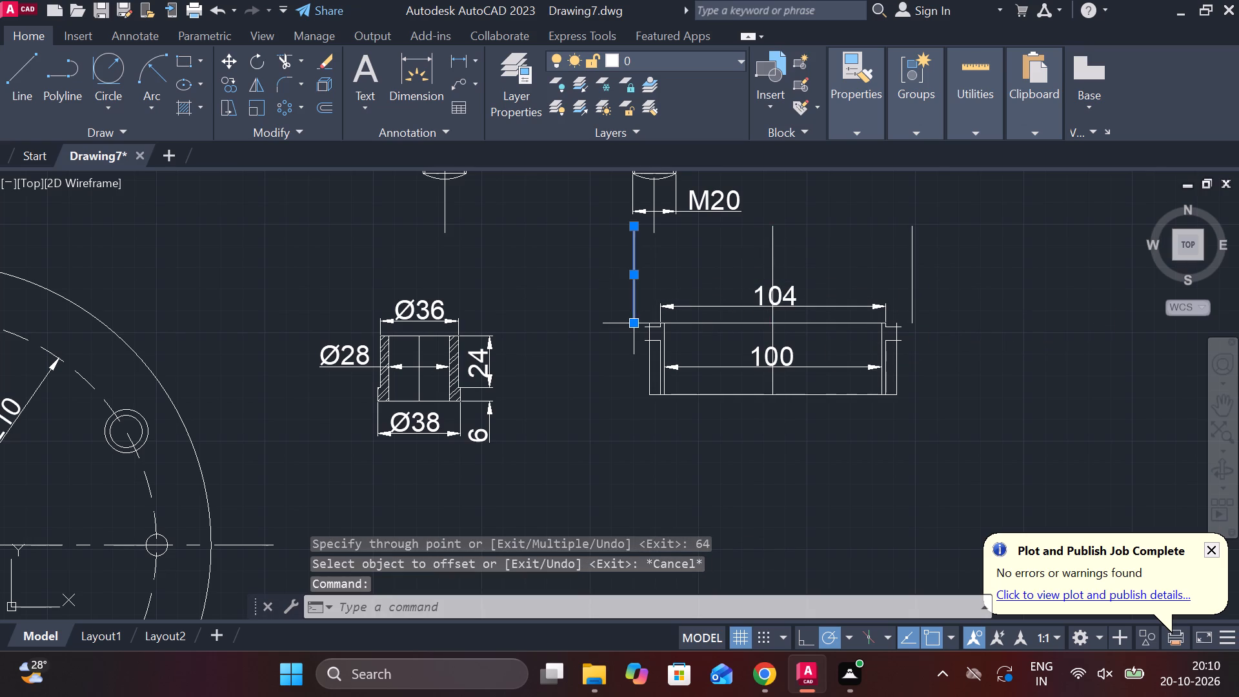
pyautogui.click(632, 319)
pyautogui.click(631, 373)
pyautogui.press('Escape')
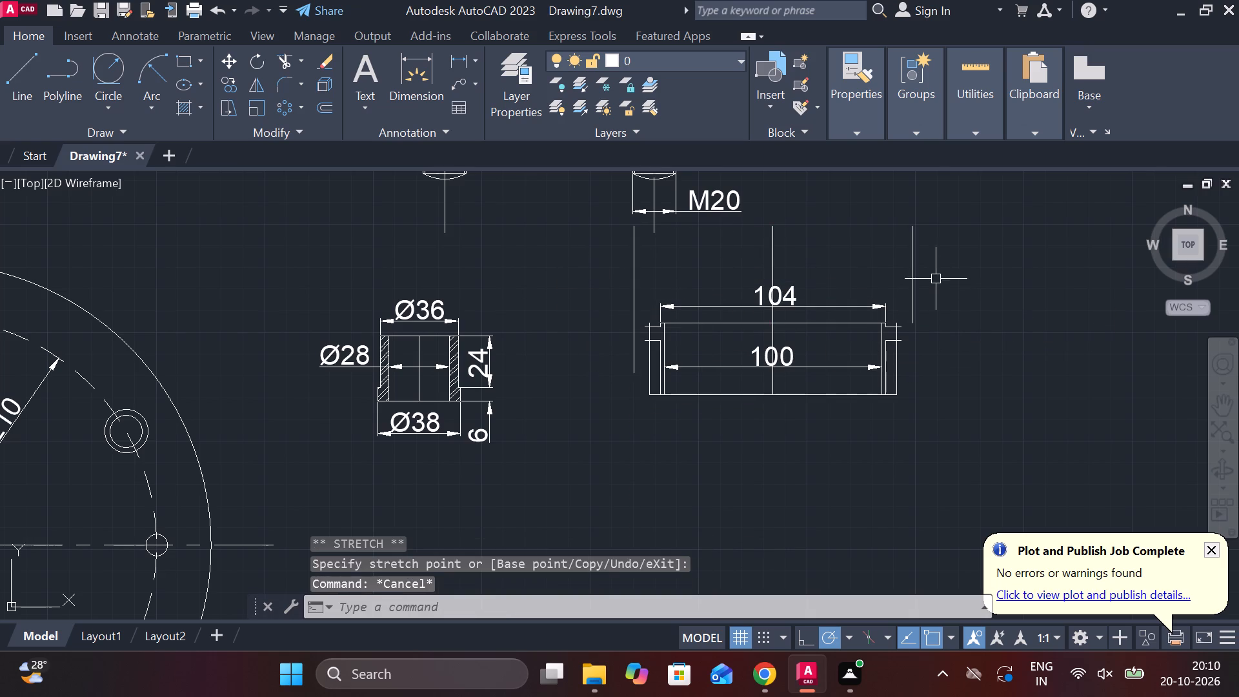
pyautogui.click(910, 290)
pyautogui.click(909, 325)
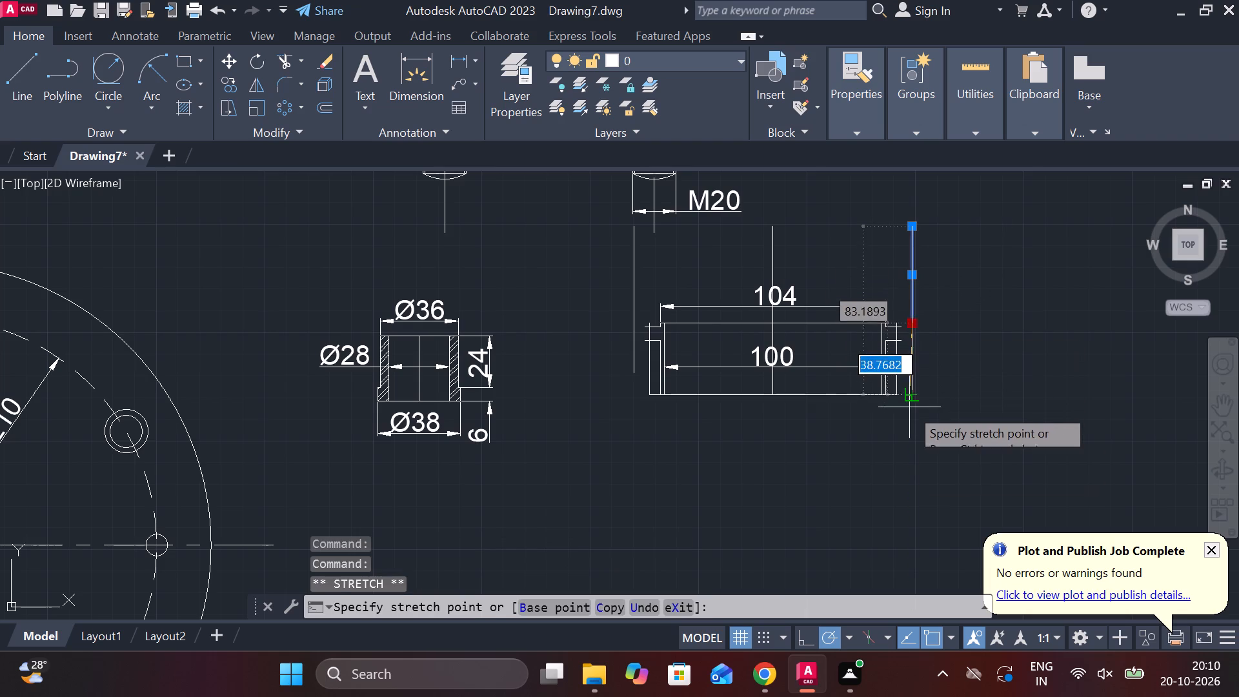
pyautogui.click(911, 410)
pyautogui.press('Escape')
# Extend the upper and lower horizontal lines of both side projections outward to the offset vertical lines.
pyautogui.scroll(1, 814, 316)
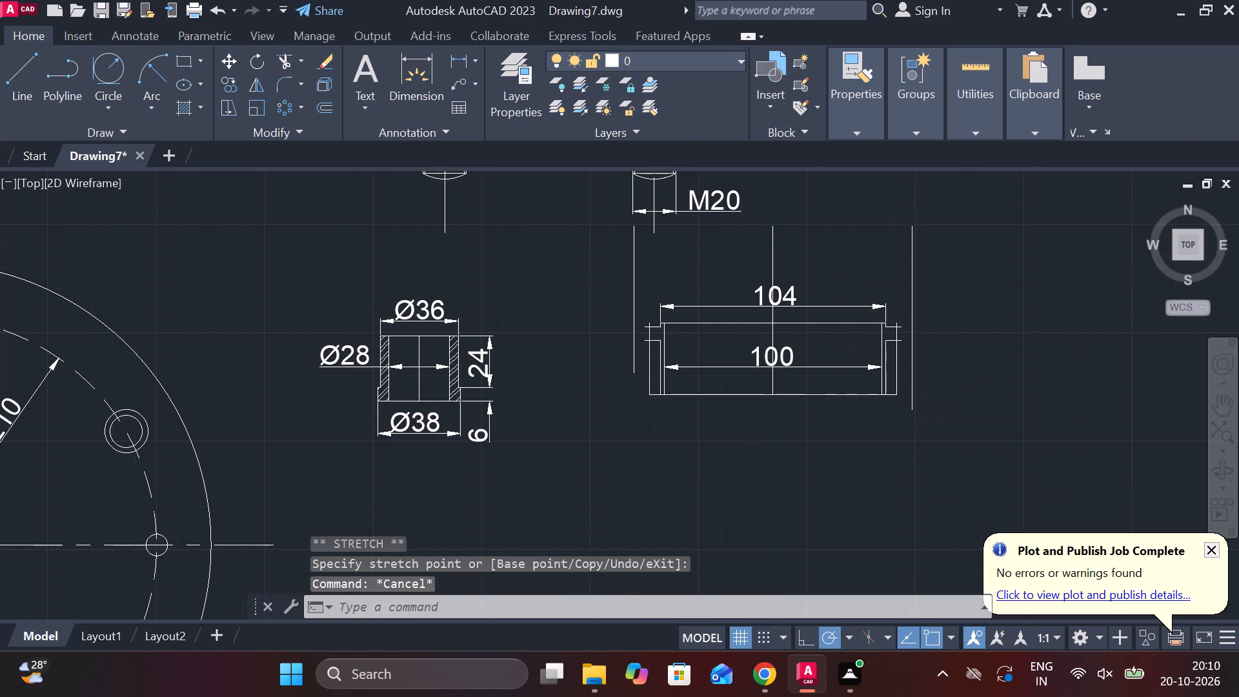
pyautogui.scroll(1, 649, 353)
pyautogui.moveTo(649, 354); pyautogui.dragTo(667, 359, button='middle')
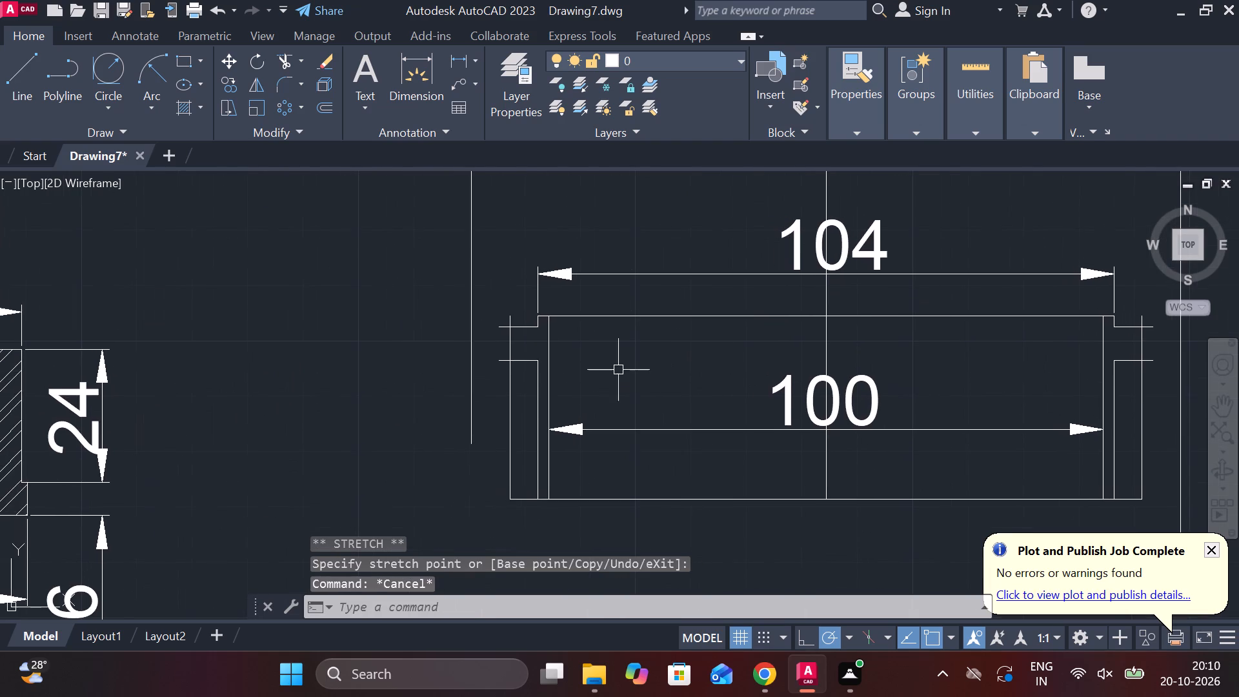
pyautogui.scroll(1, 618, 370)
pyautogui.moveTo(660, 384); pyautogui.dragTo(762, 399, button='middle')
pyautogui.write('EX')
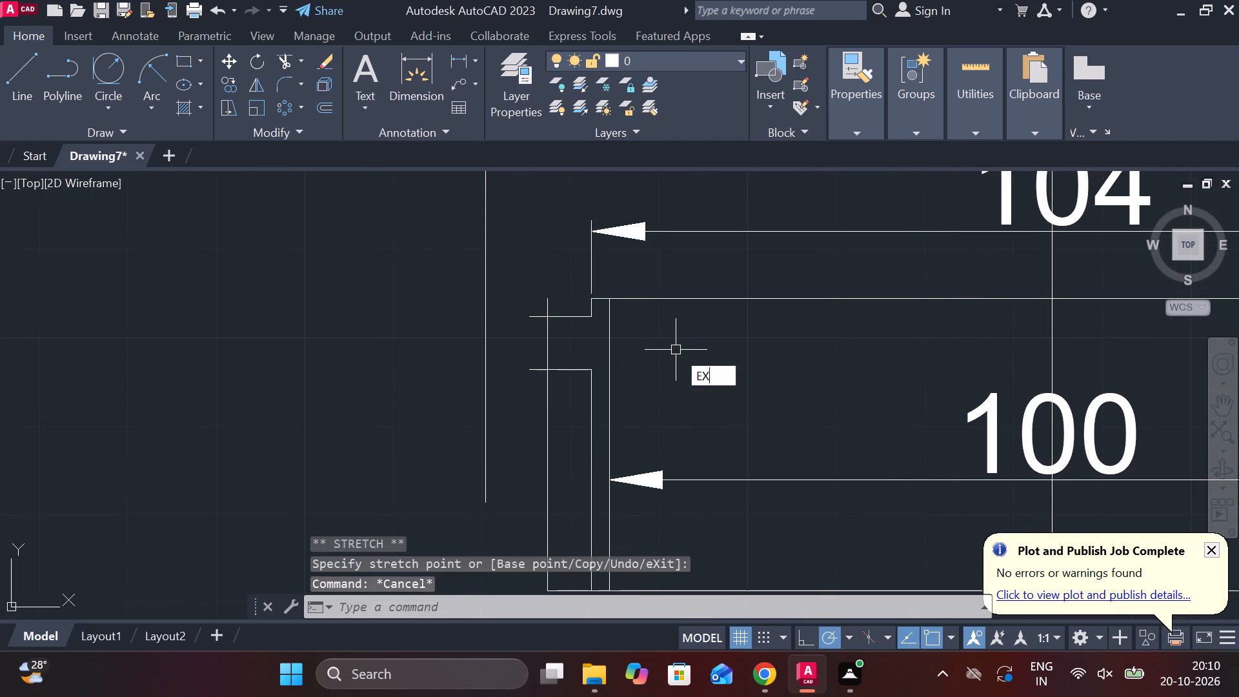
pyautogui.press('space')
pyautogui.click(539, 319)
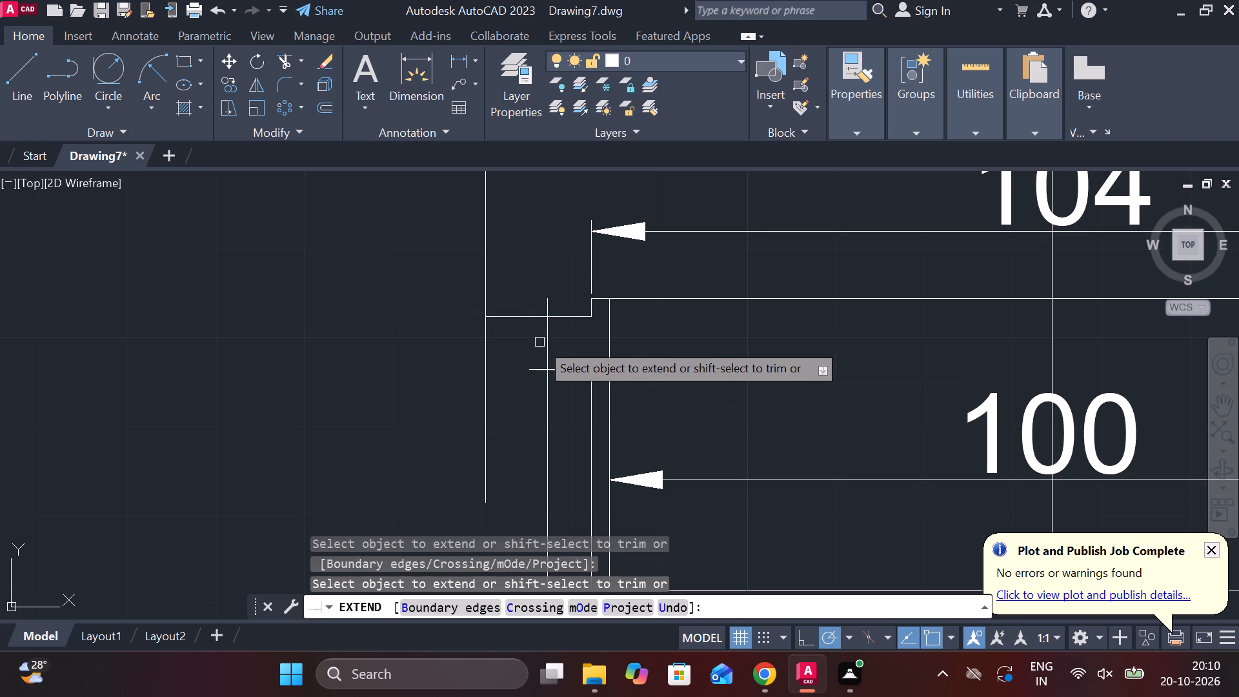
pyautogui.click(534, 372)
pyautogui.scroll(-2, 585, 364)
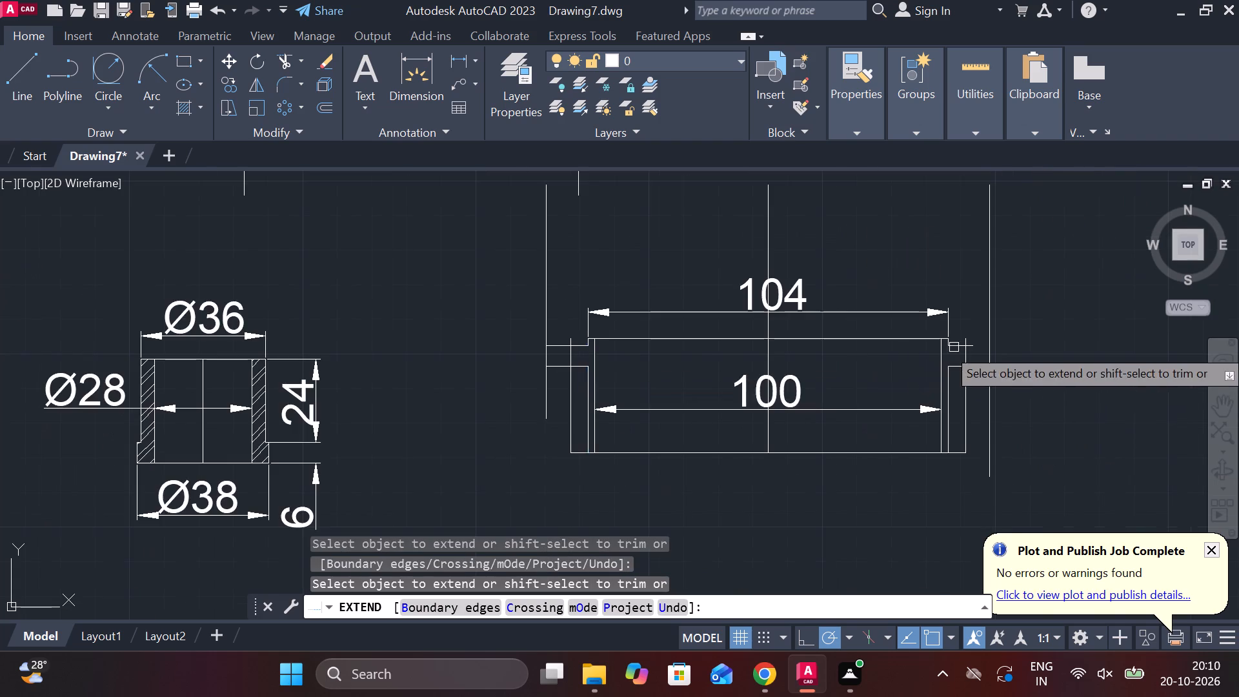
pyautogui.scroll(2, 954, 347)
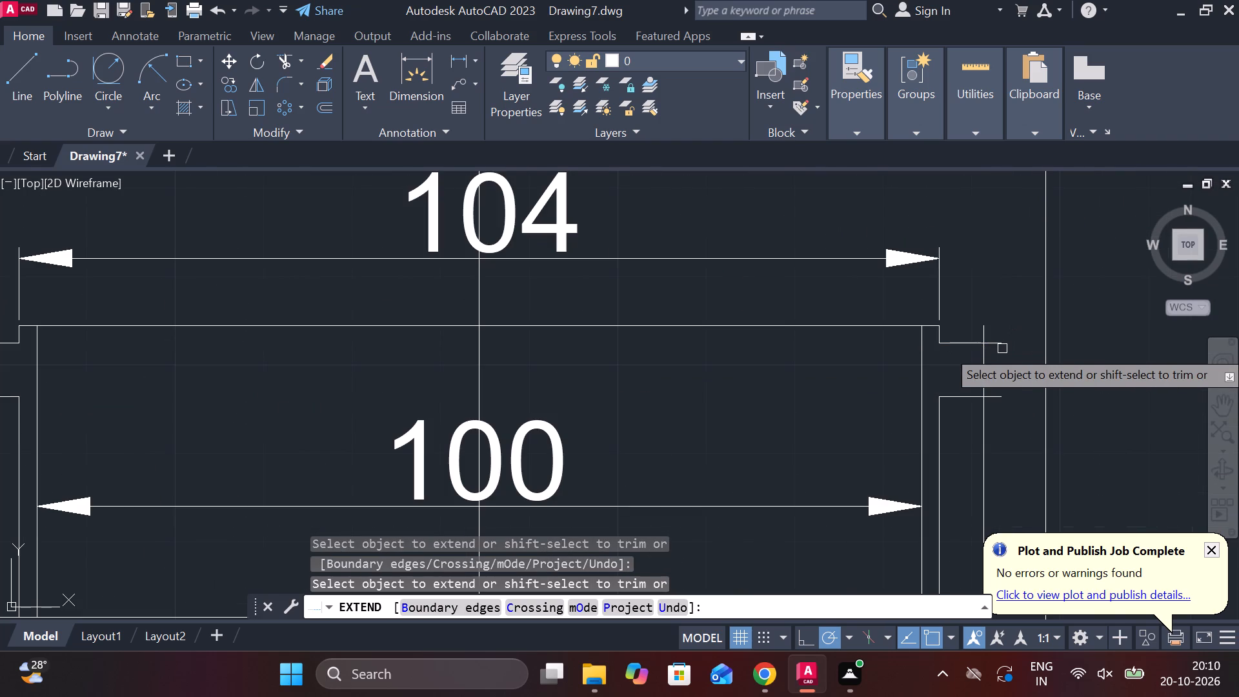
pyautogui.click(998, 346)
pyautogui.click(1000, 397)
pyautogui.scroll(-1, 1040, 395)
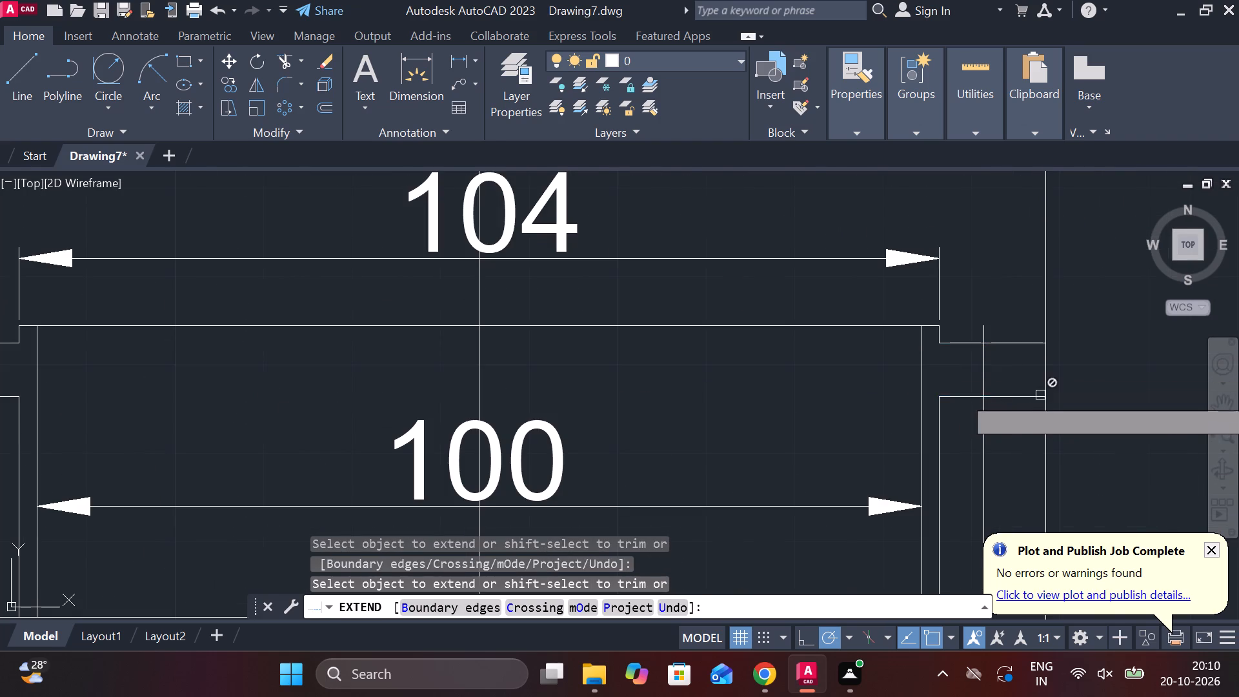
pyautogui.scroll(-1, 1040, 395)
pyautogui.press('Escape')
# Trim the offset vertical lines above and below the side projections so they only close the projection ends.
pyautogui.write('TR')
pyautogui.press('space')
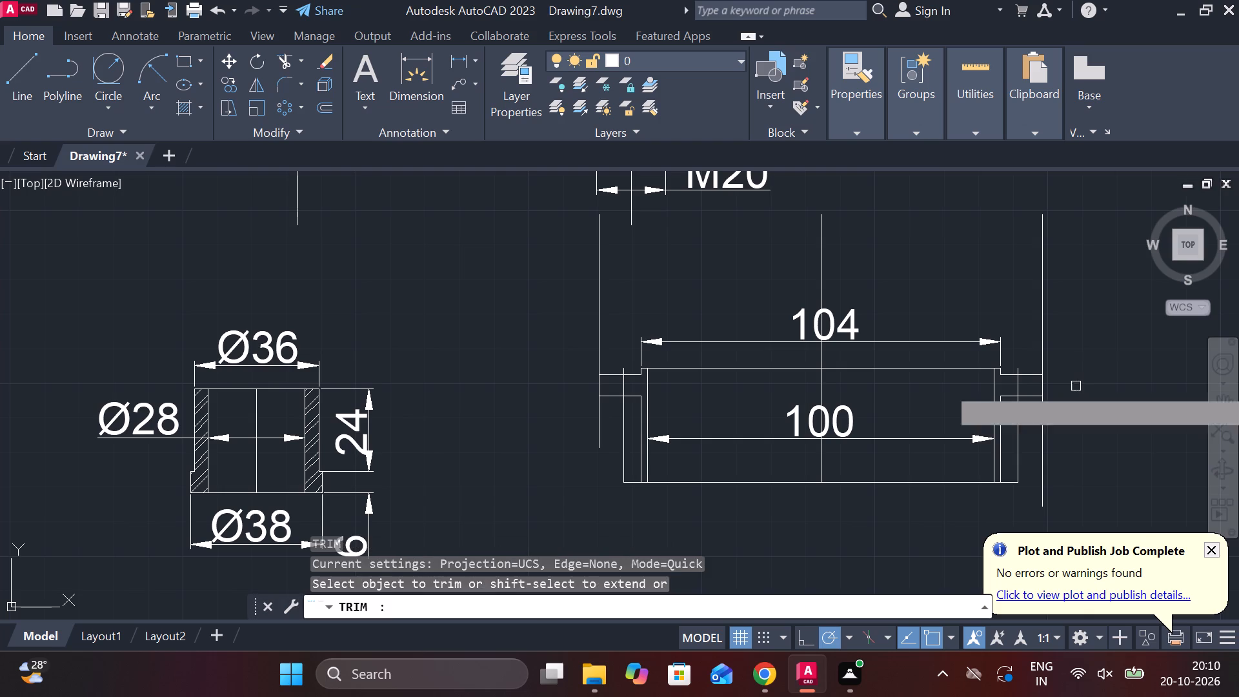
pyautogui.moveTo(1061, 404); pyautogui.dragTo(1032, 434)
pyautogui.moveTo(1088, 338); pyautogui.dragTo(1005, 279)
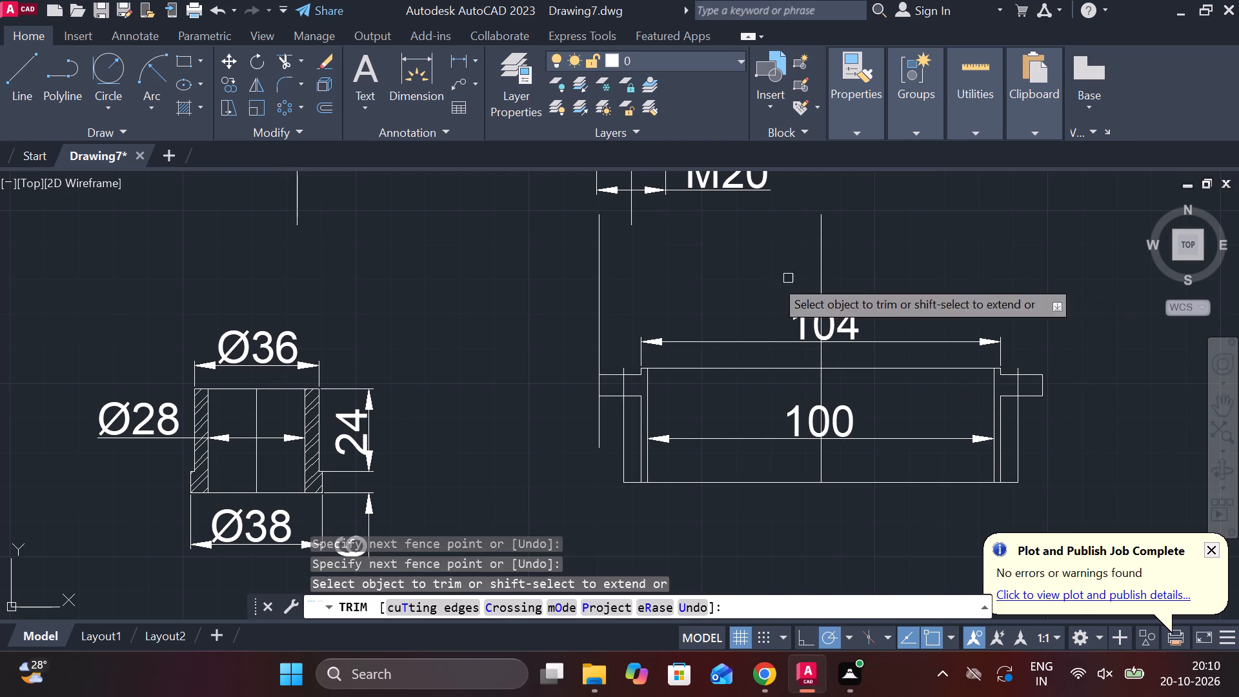
pyautogui.moveTo(657, 269); pyautogui.dragTo(581, 314)
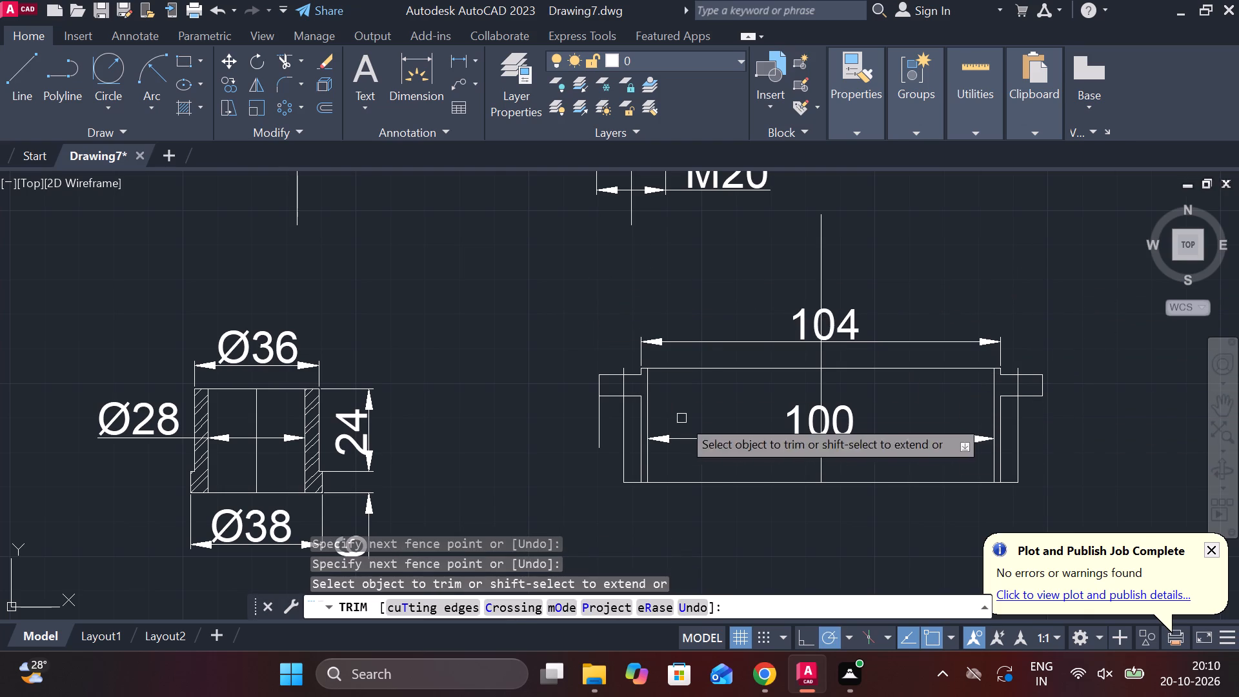
pyautogui.moveTo(574, 398); pyautogui.dragTo(606, 441)
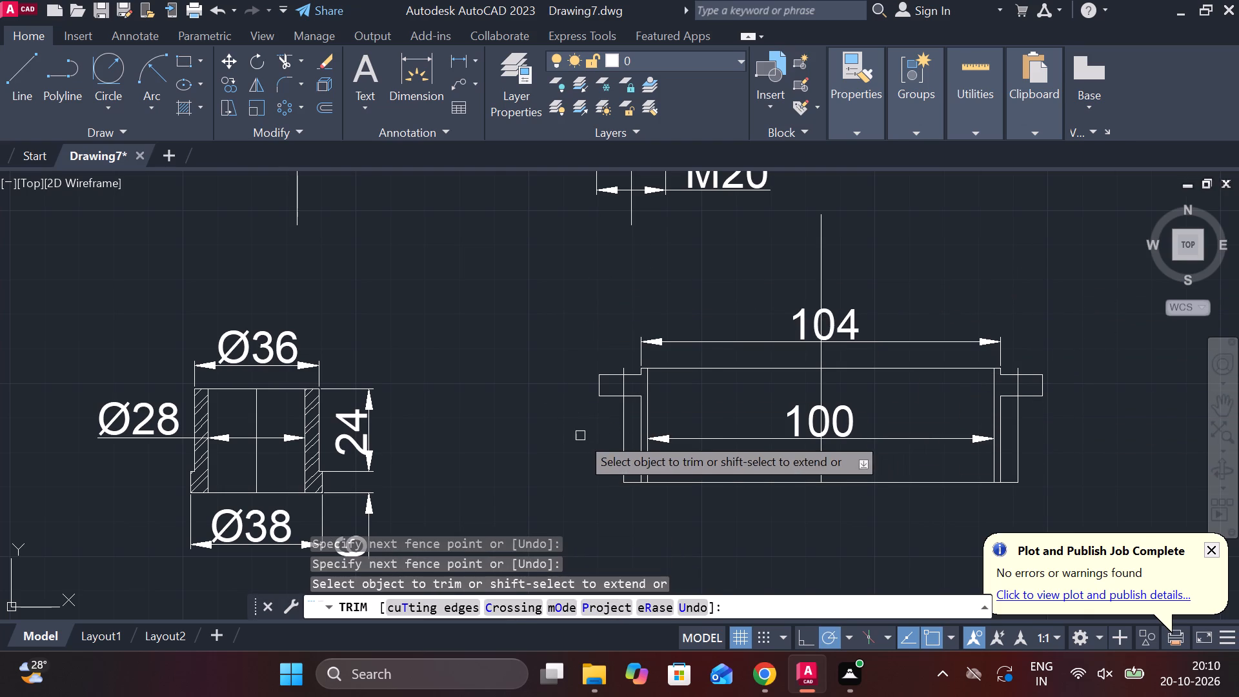
# Trim the outer wall lines where they cross and stick out above the side projections on both sides.
pyautogui.scroll(1, 587, 439)
pyautogui.moveTo(565, 439); pyautogui.dragTo(541, 438, button='middle')
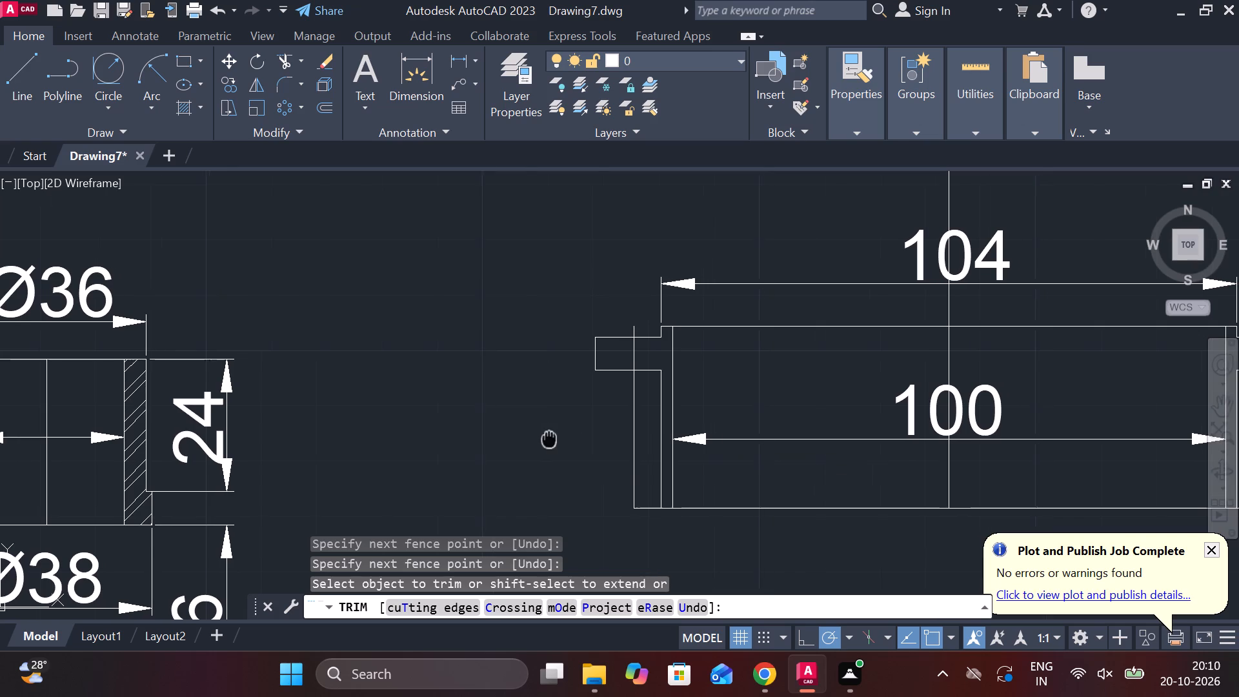
pyautogui.moveTo(541, 438); pyautogui.dragTo(539, 438, button='middle')
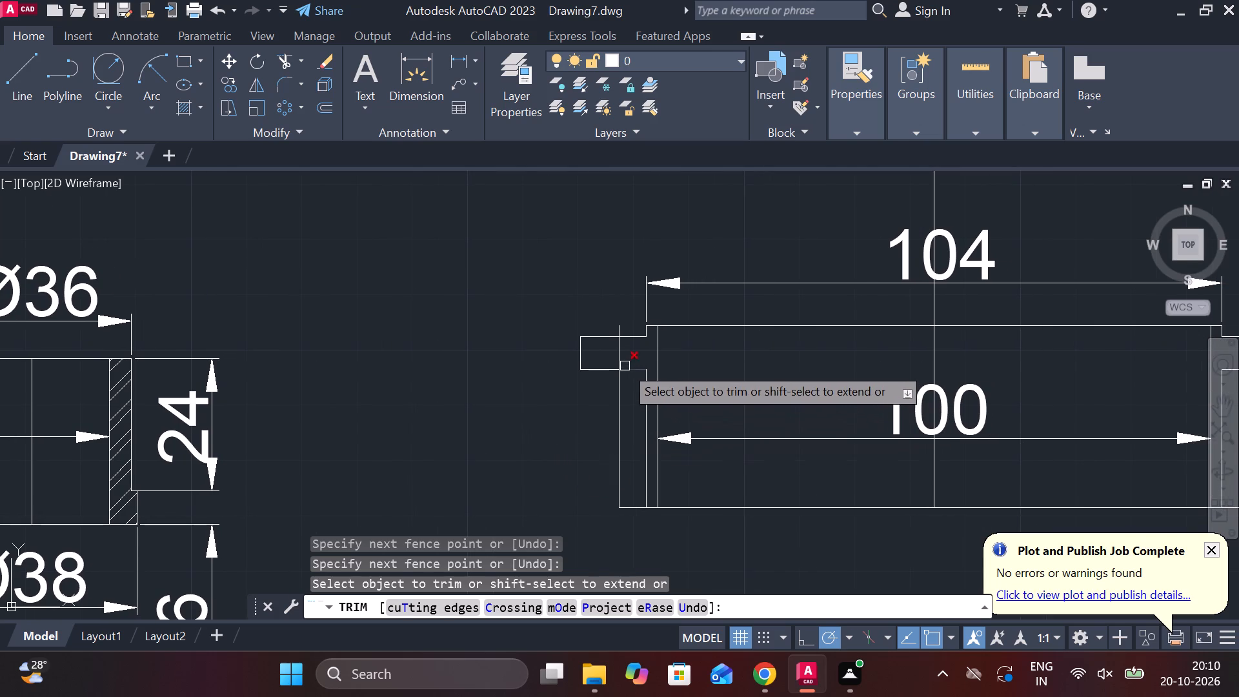
pyautogui.click(623, 365)
pyautogui.click(621, 323)
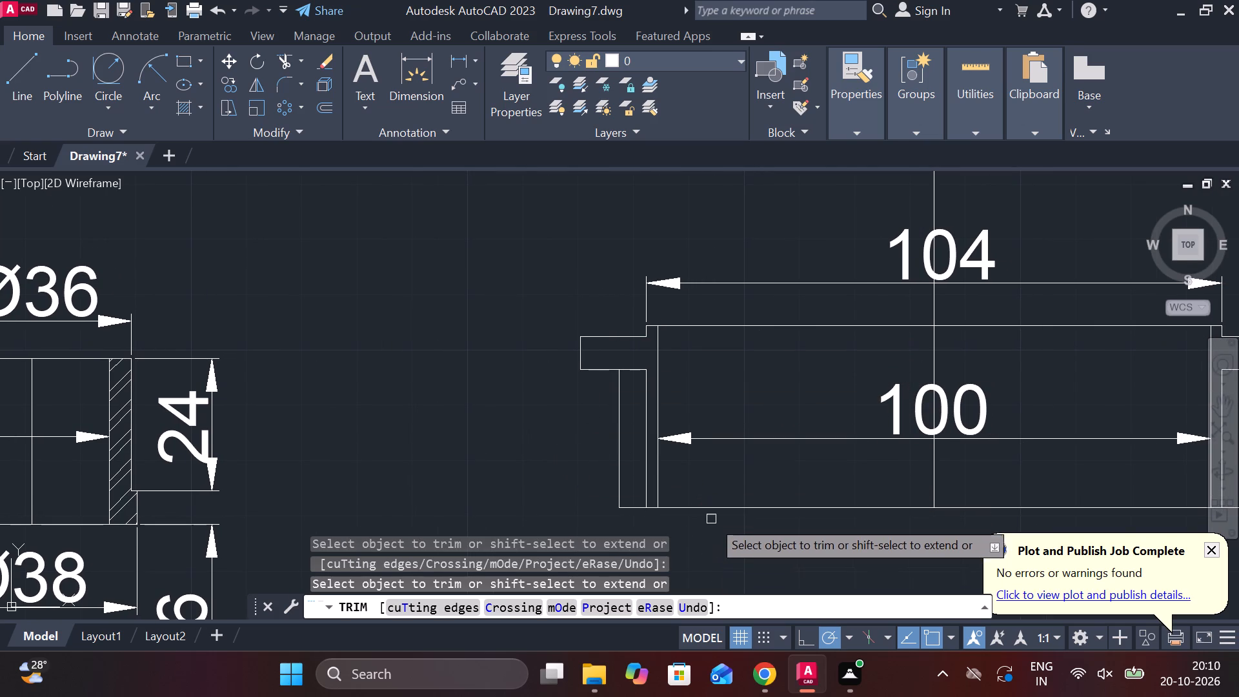
pyautogui.scroll(-1, 705, 512)
pyautogui.moveTo(702, 528); pyautogui.dragTo(680, 522, button='middle')
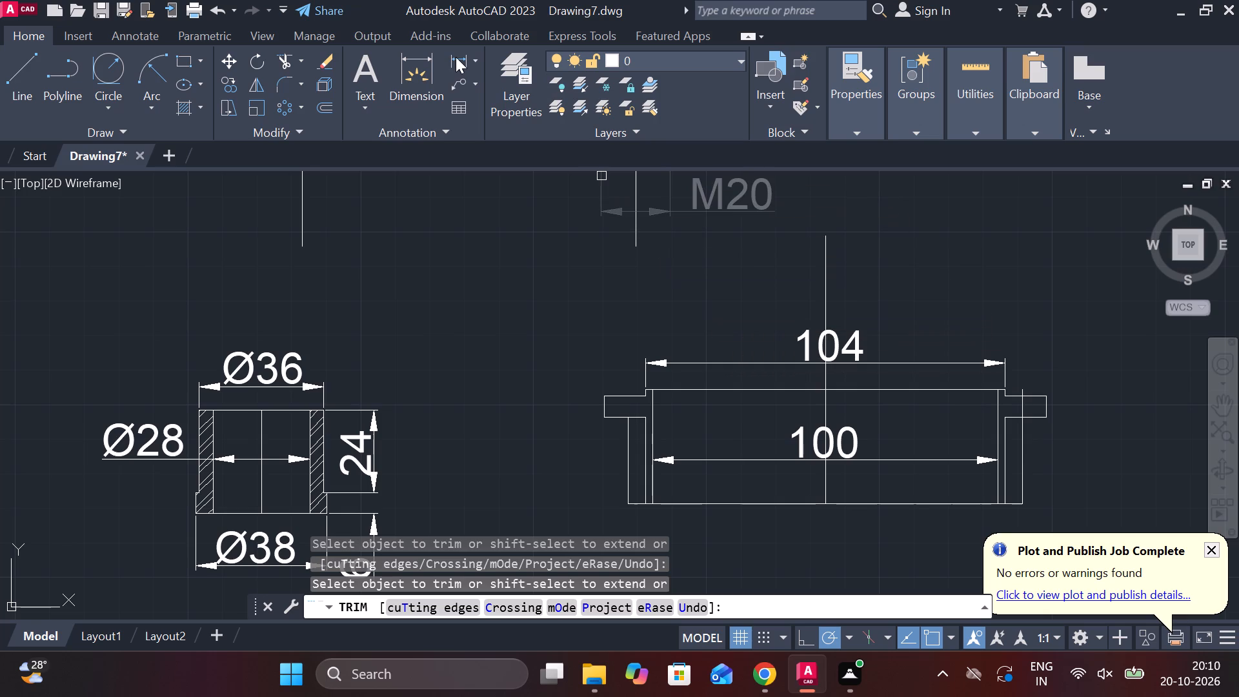
pyautogui.moveTo(689, 424); pyautogui.dragTo(658, 417, button='middle')
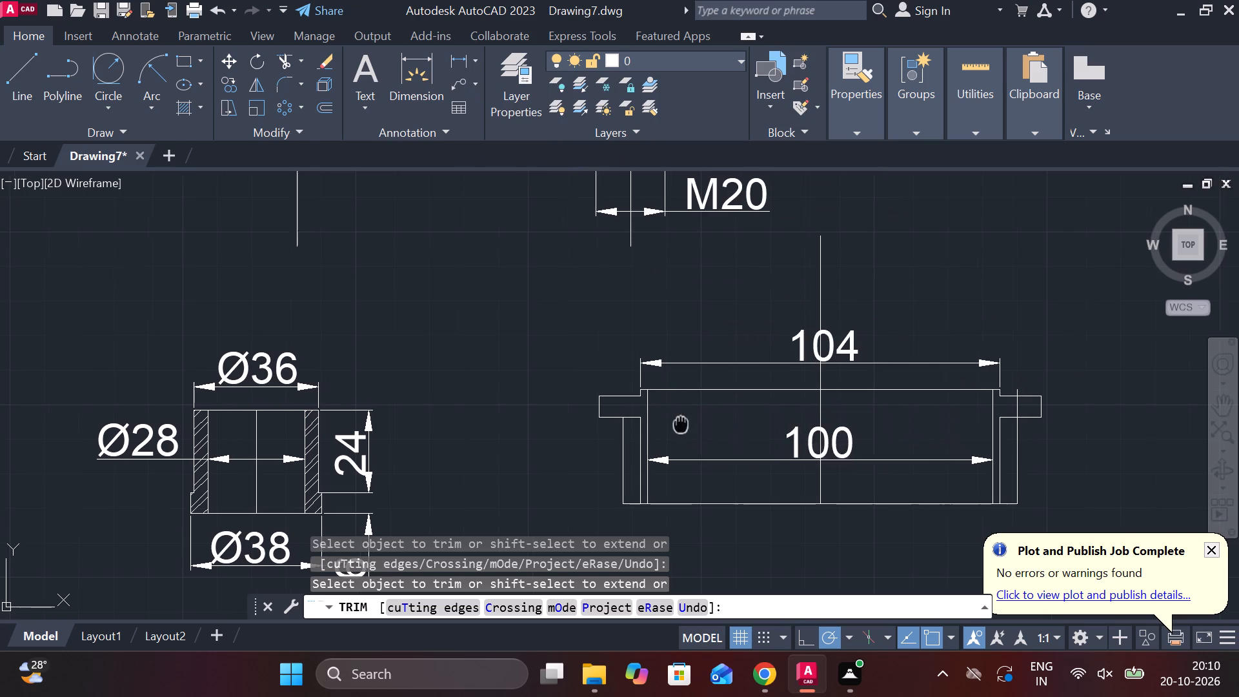
pyautogui.moveTo(658, 417); pyautogui.dragTo(640, 385, button='middle')
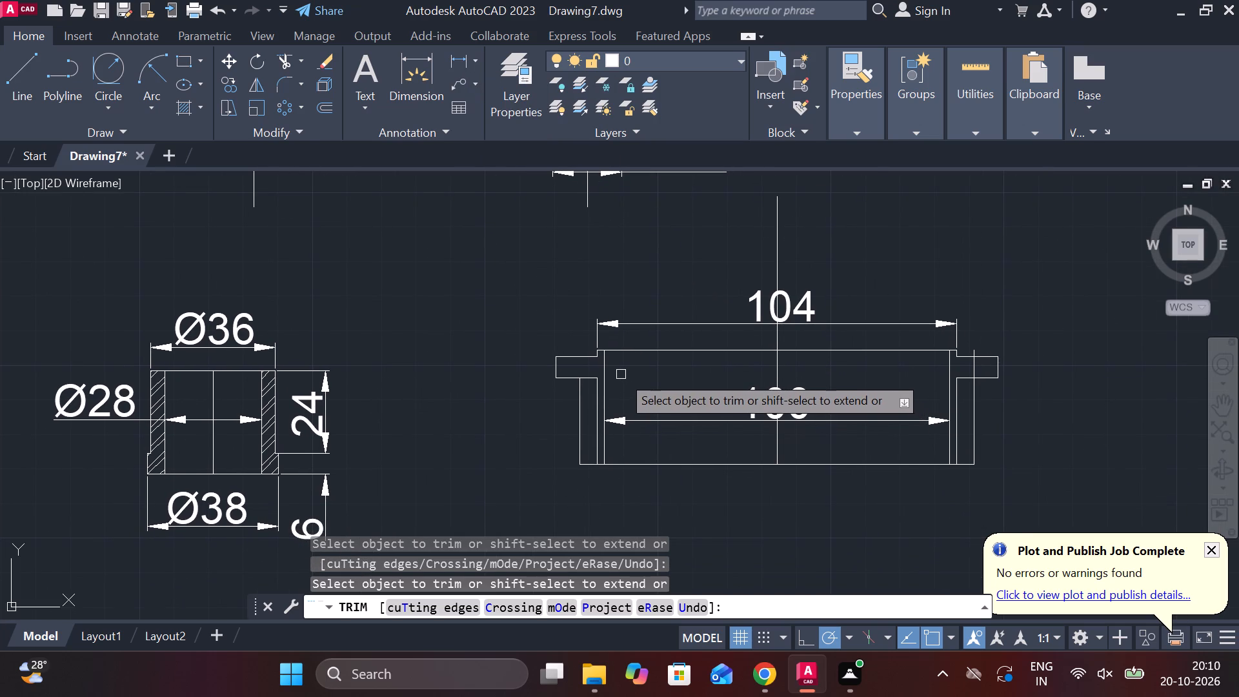
pyautogui.scroll(2, 1014, 365)
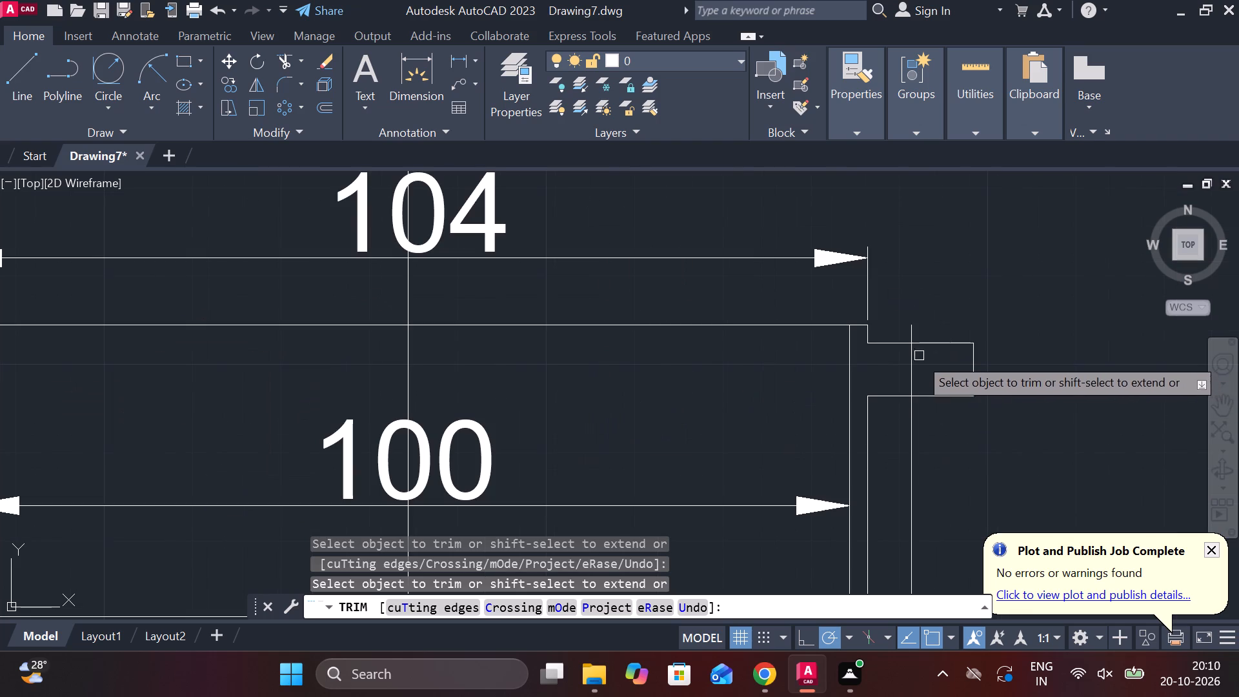
pyautogui.click(912, 369)
pyautogui.doubleClick(912, 339)
pyautogui.scroll(-2, 949, 325)
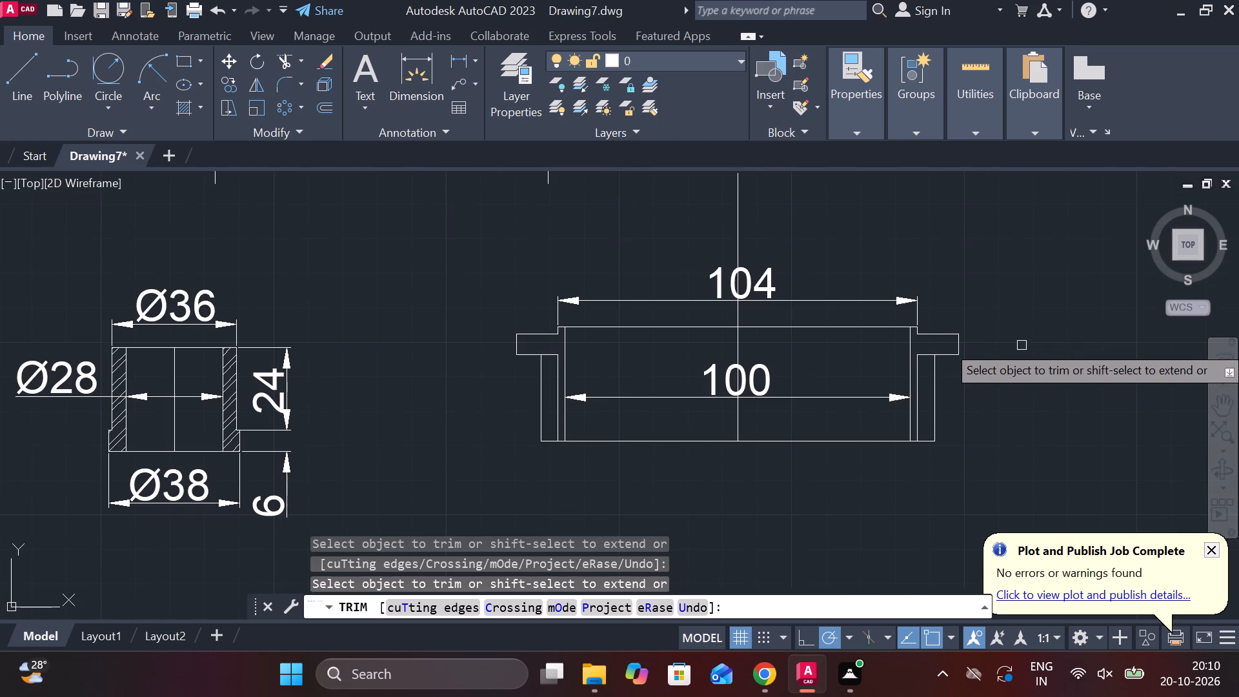
pyautogui.press('Escape')
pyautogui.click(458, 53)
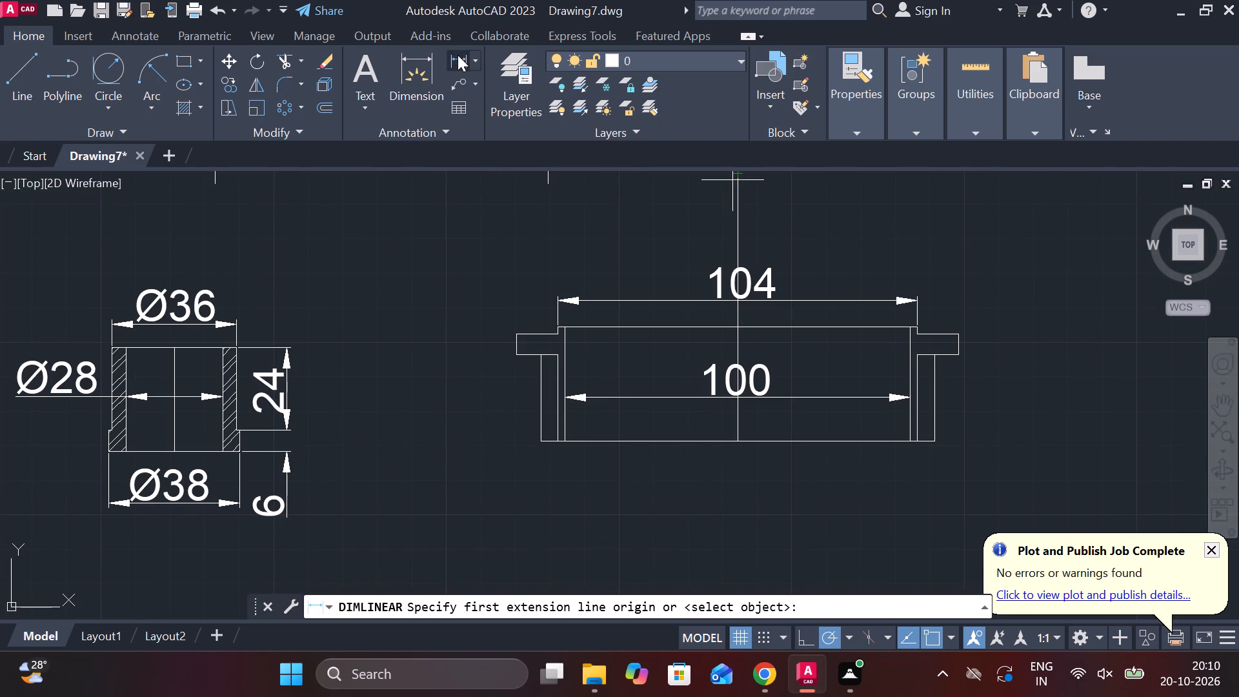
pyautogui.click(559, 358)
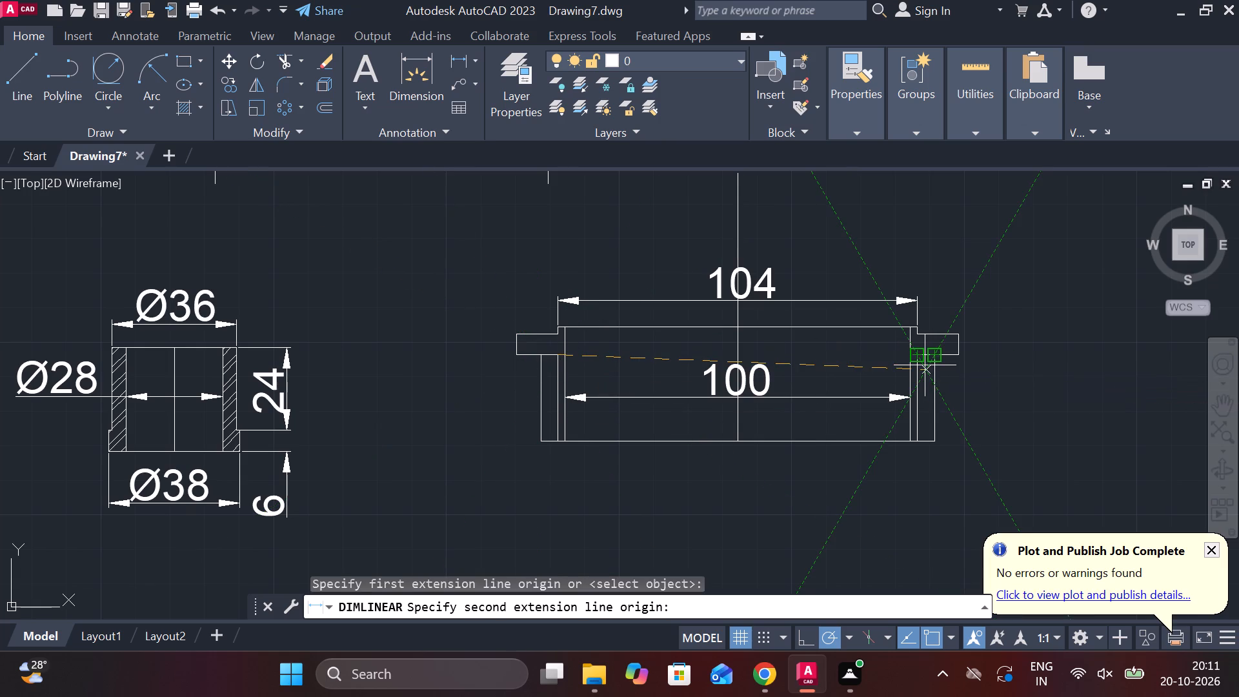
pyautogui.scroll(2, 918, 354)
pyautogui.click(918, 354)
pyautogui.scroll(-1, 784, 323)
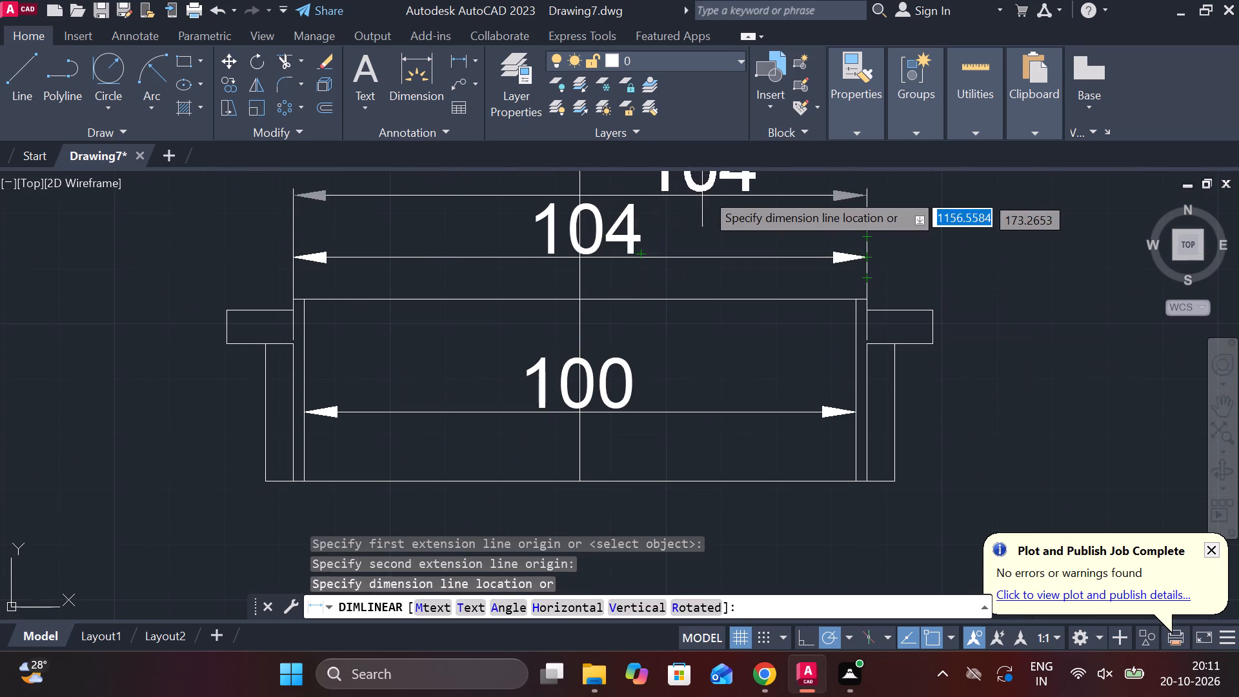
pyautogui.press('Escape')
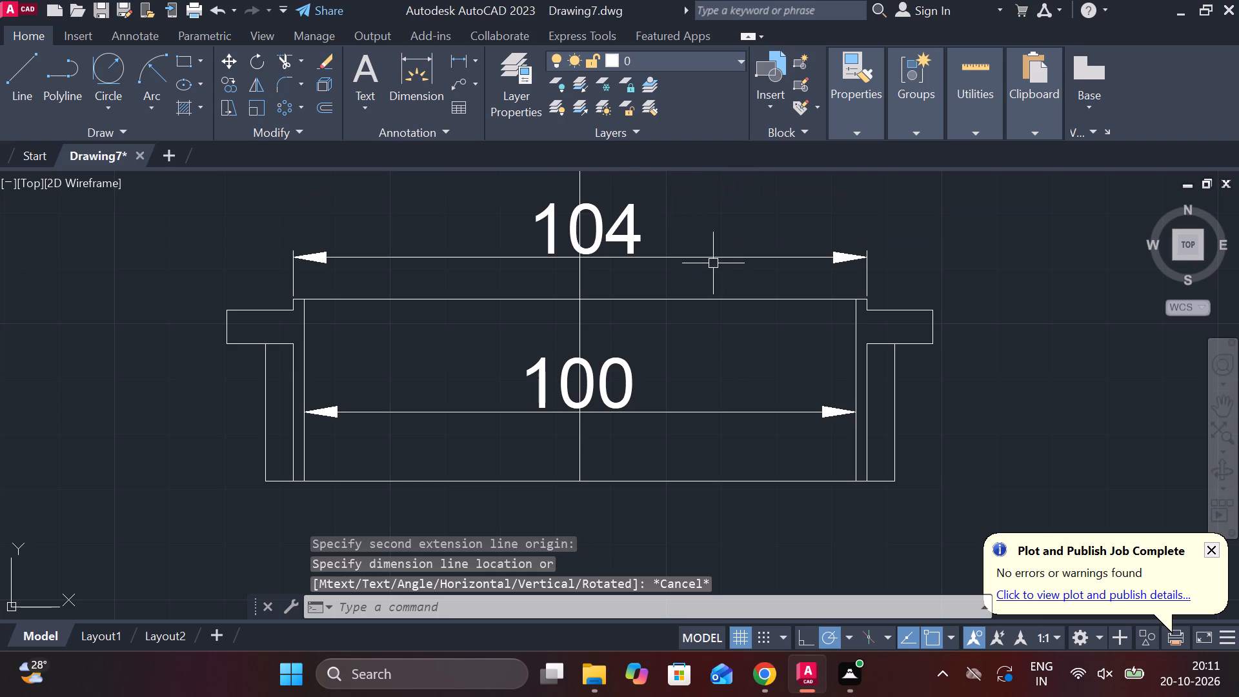
# Add a linear dimension below the part between the outermost lower corners and prefix its text with M.
pyautogui.scroll(-2, 713, 267)
pyautogui.scroll(2, 565, 305)
pyautogui.press('space')
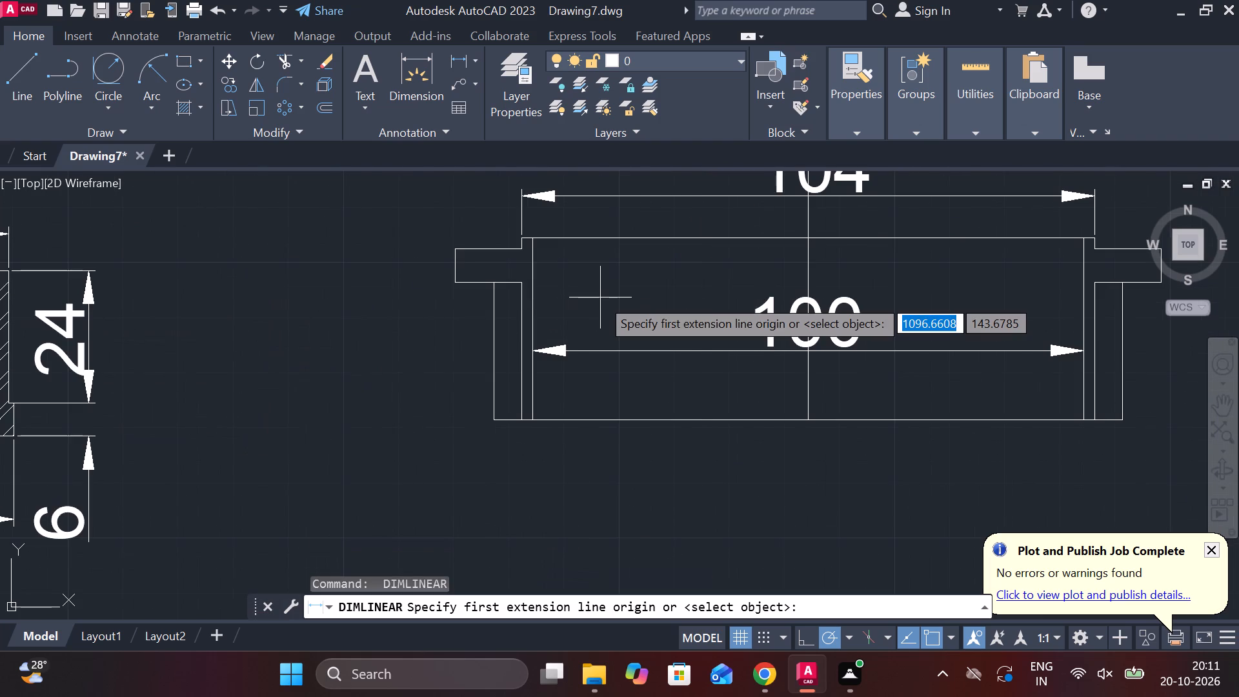
pyautogui.moveTo(600, 315); pyautogui.dragTo(591, 360, button='middle')
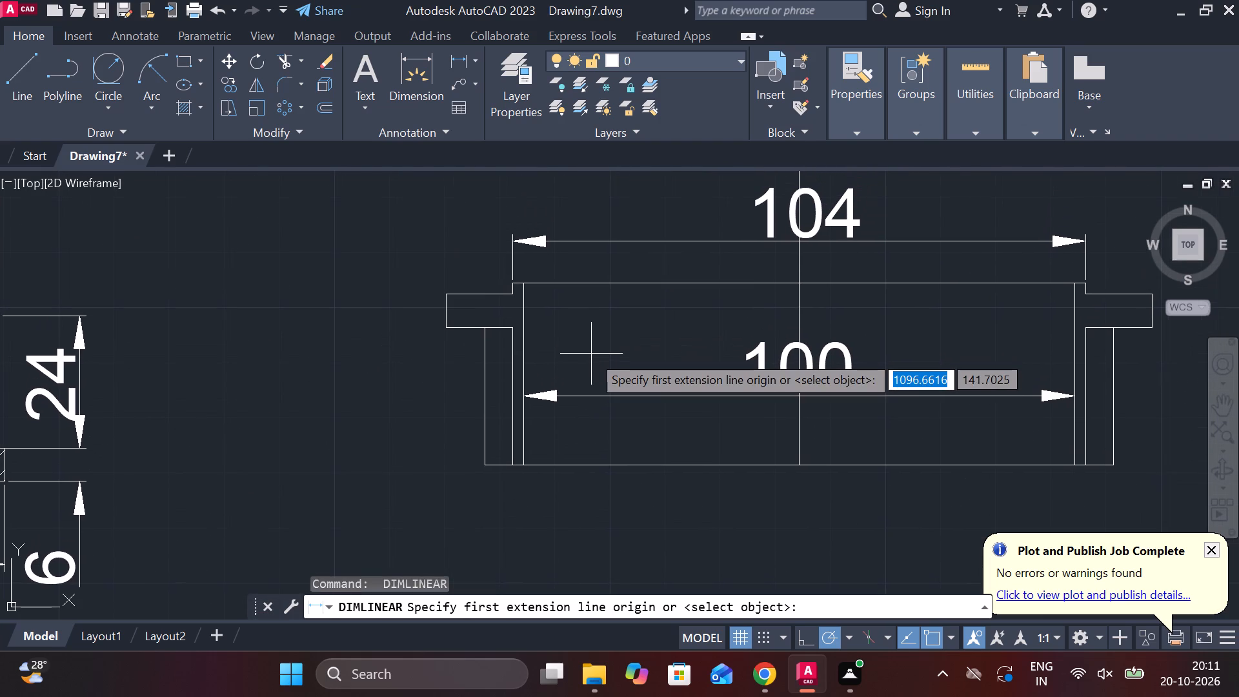
pyautogui.moveTo(604, 405); pyautogui.dragTo(575, 358, button='middle')
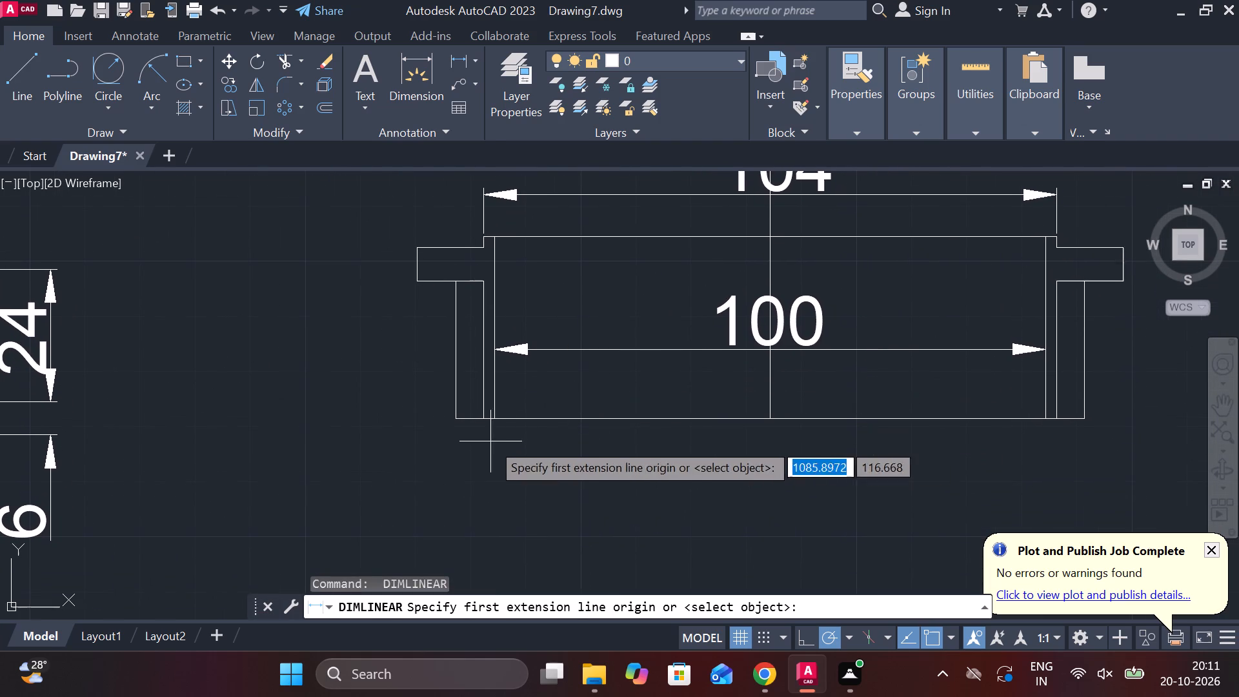
pyautogui.click(452, 417)
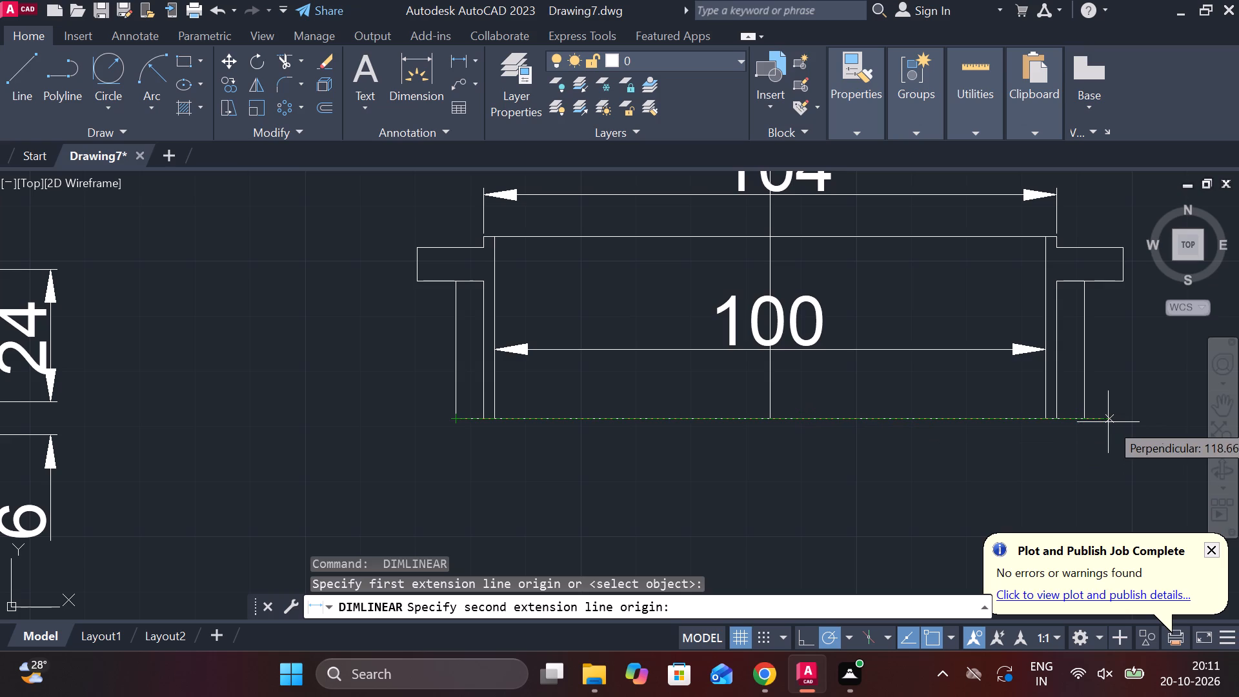
pyautogui.click(1089, 418)
pyautogui.moveTo(774, 480); pyautogui.dragTo(759, 463, button='middle')
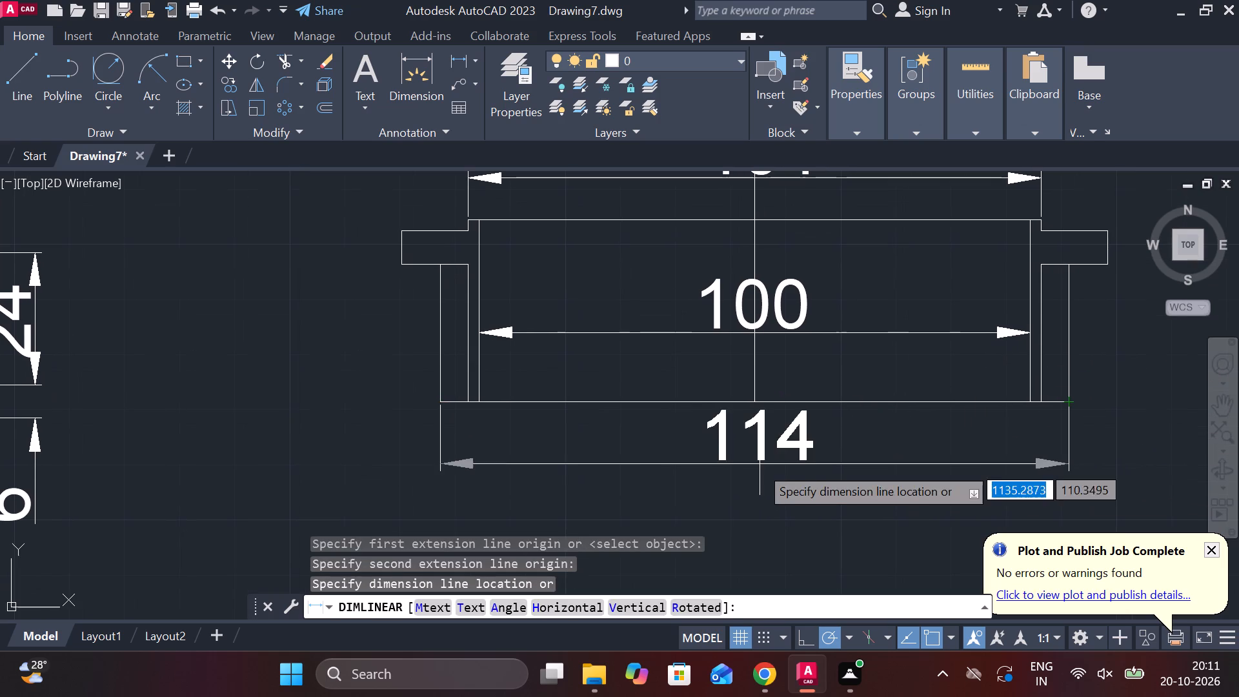
pyautogui.click(742, 488)
pyautogui.doubleClick(708, 461)
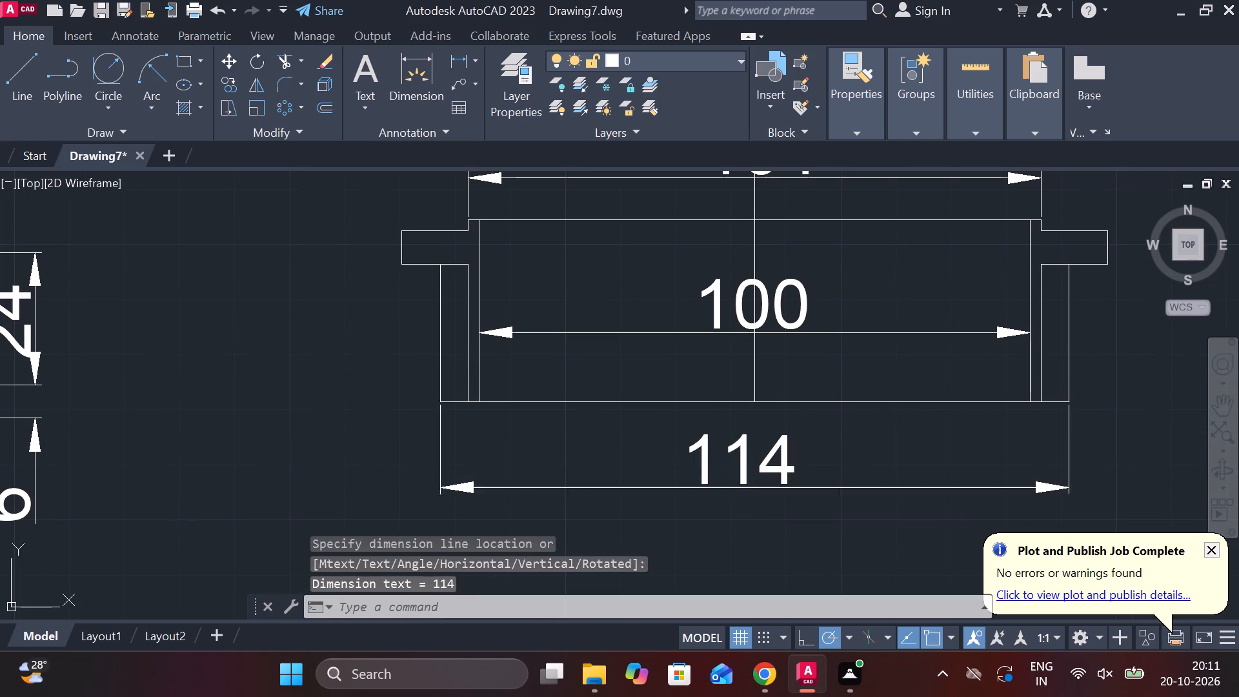
pyautogui.press('m')
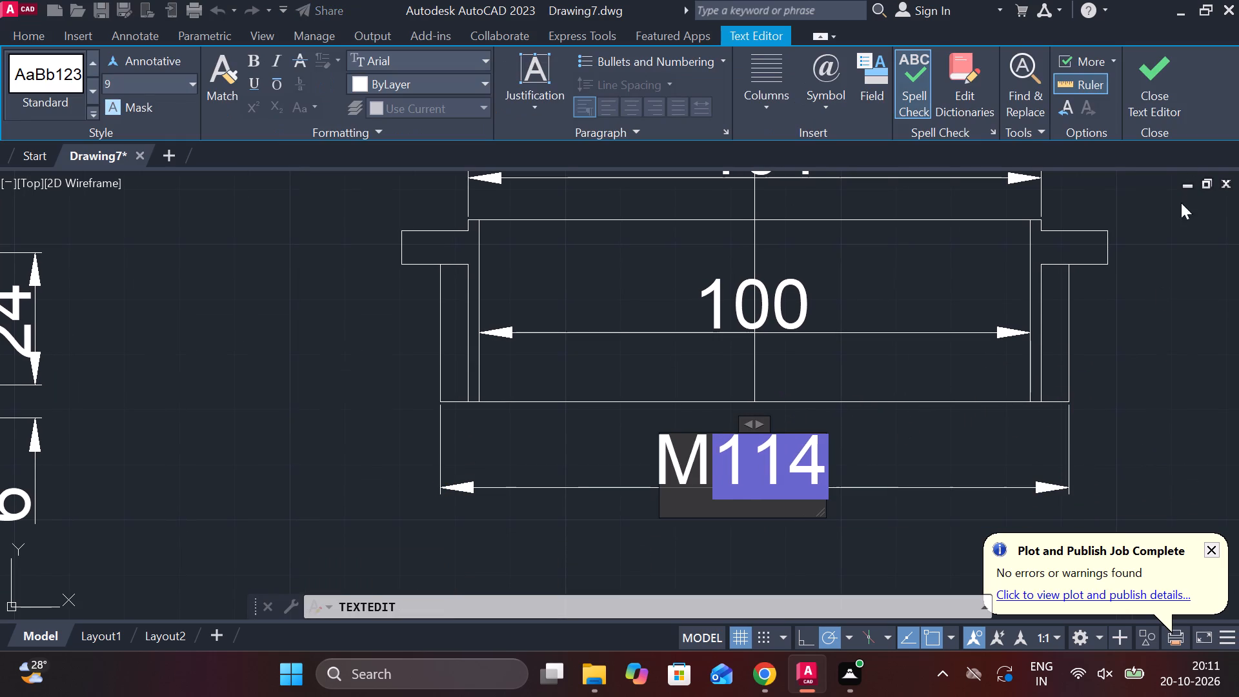
pyautogui.click(1156, 101)
# Dimension the overall width across both side projections, placing the dimension line above the 104 dimension.
pyautogui.click(456, 56)
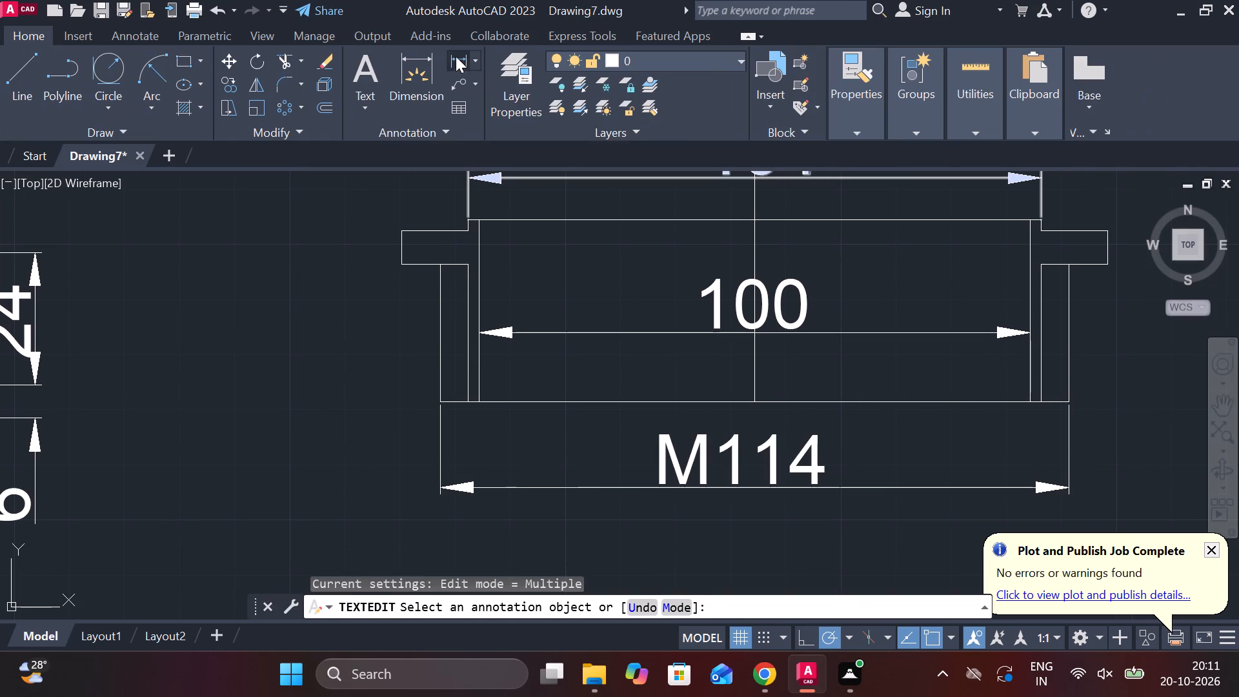
pyautogui.click(401, 230)
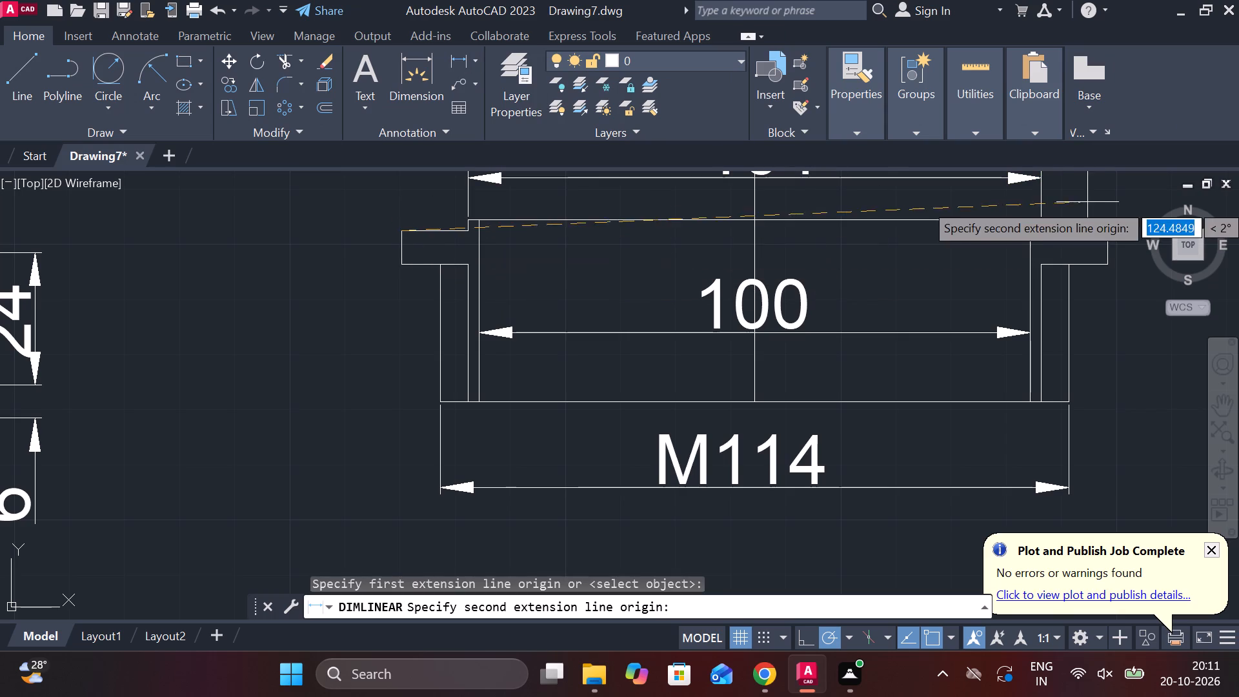
pyautogui.click(1107, 232)
pyautogui.scroll(-1, 871, 278)
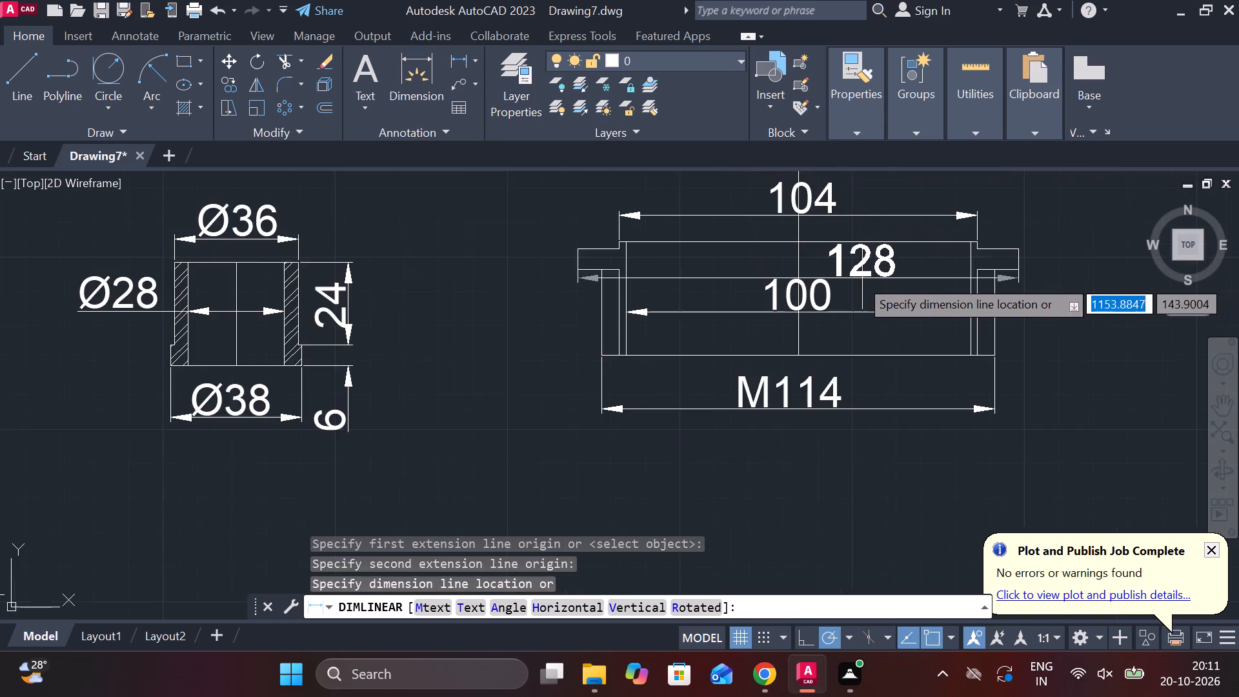
pyautogui.moveTo(865, 318); pyautogui.dragTo(868, 461, button='middle')
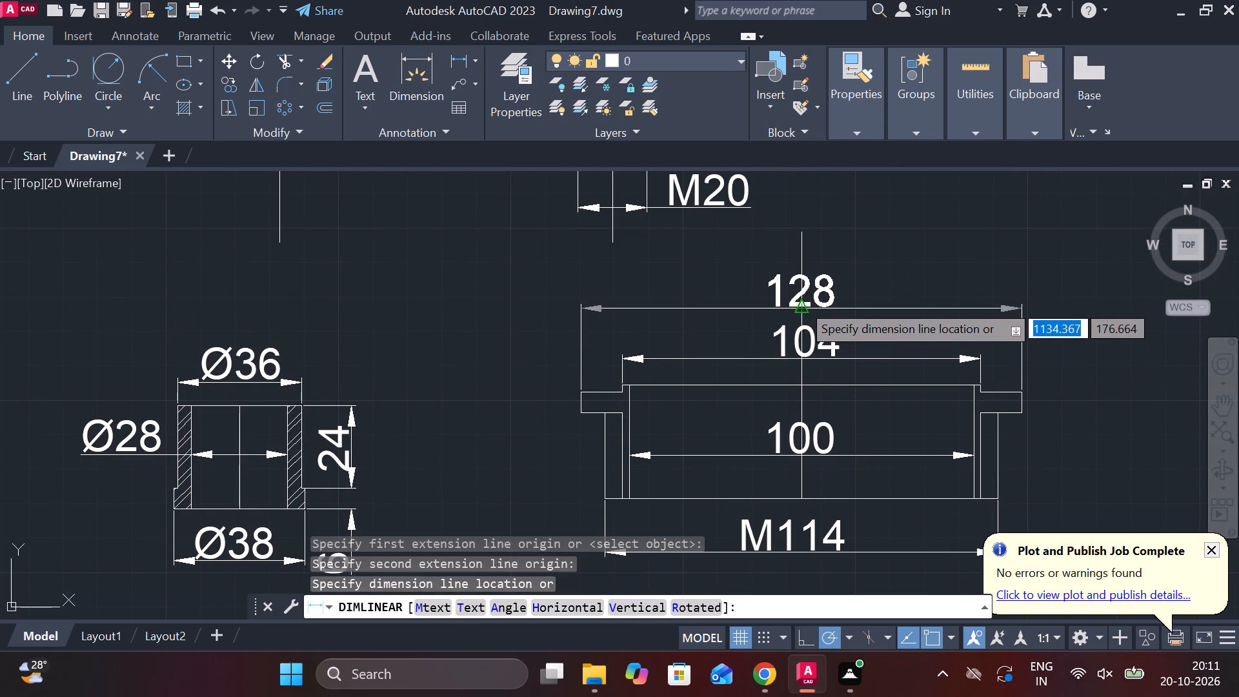
pyautogui.click(801, 297)
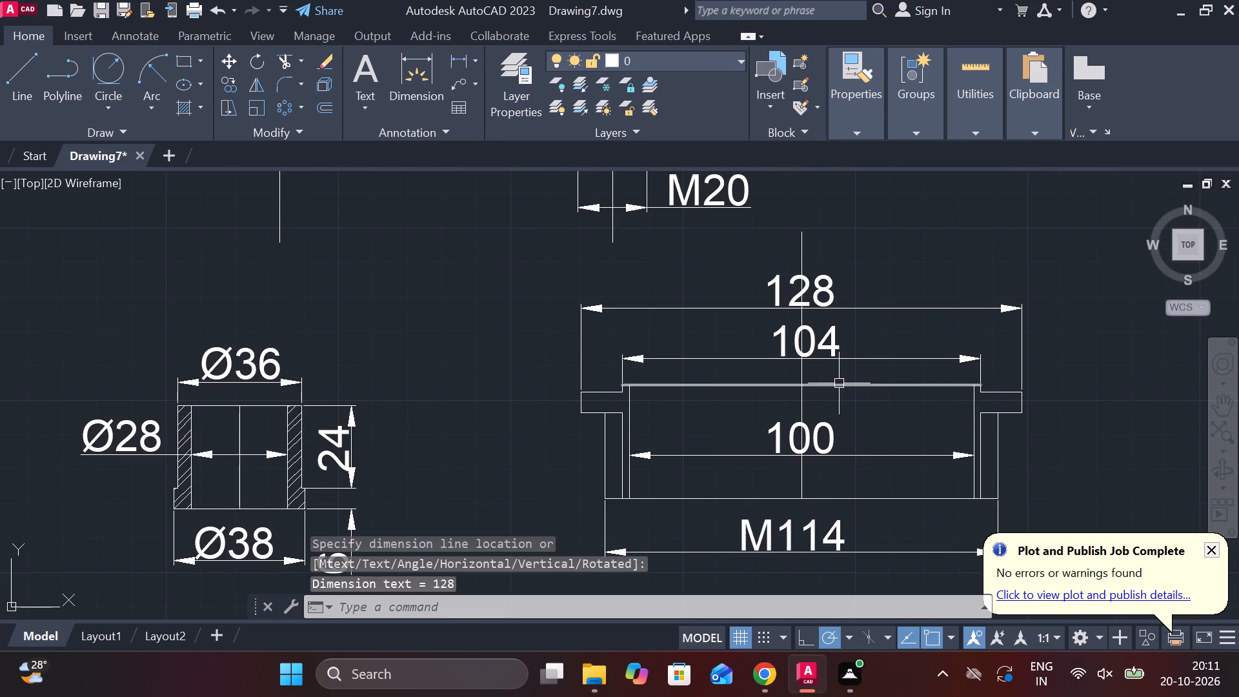
# Dimension the height of the small step above the left side projection, placing it to the left of the part.
pyautogui.scroll(-1, 839, 383)
pyautogui.scroll(1, 768, 403)
pyautogui.moveTo(774, 405); pyautogui.dragTo(845, 358, button='middle')
pyautogui.scroll(1, 653, 350)
pyautogui.scroll(2, 801, 320)
pyautogui.press('space')
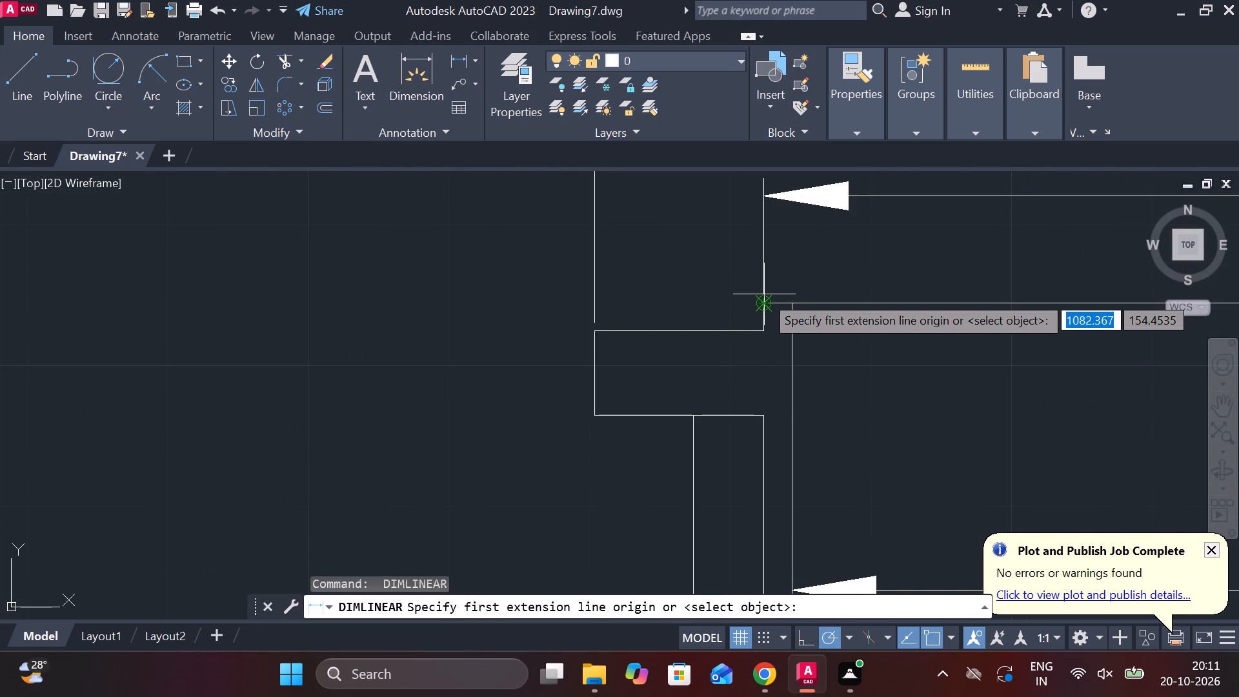
pyautogui.click(764, 294)
pyautogui.click(758, 331)
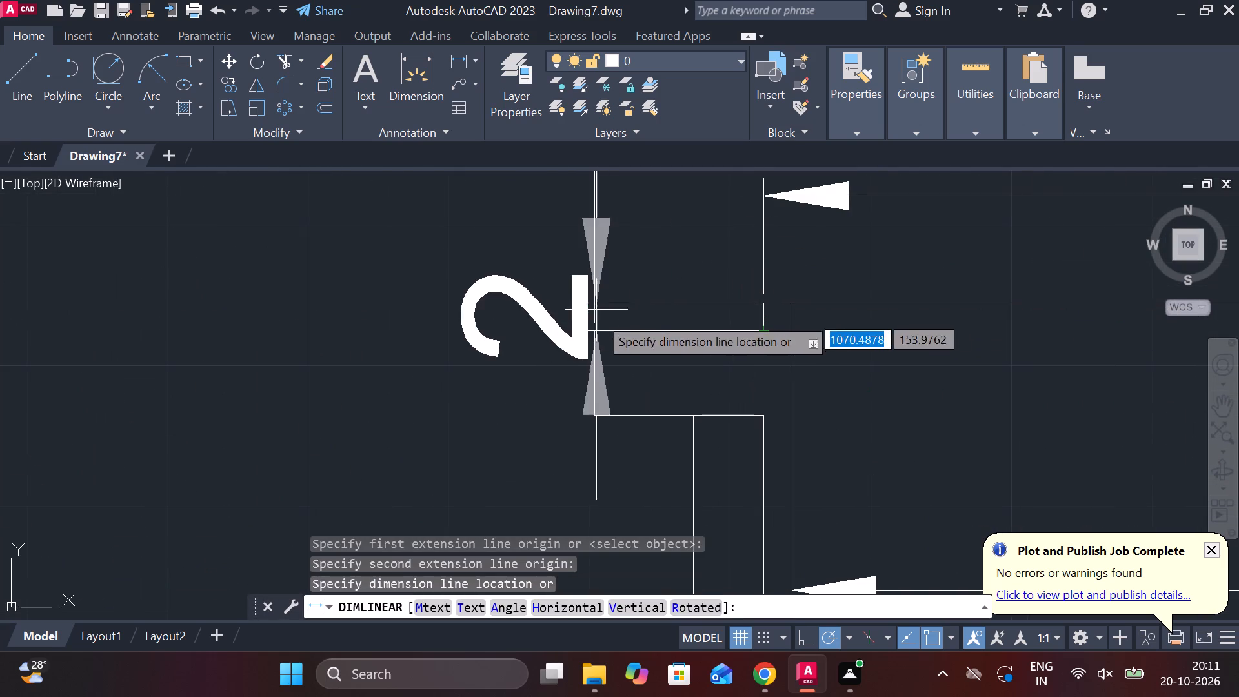
pyautogui.moveTo(475, 287); pyautogui.dragTo(638, 327, button='middle')
pyautogui.click(618, 317)
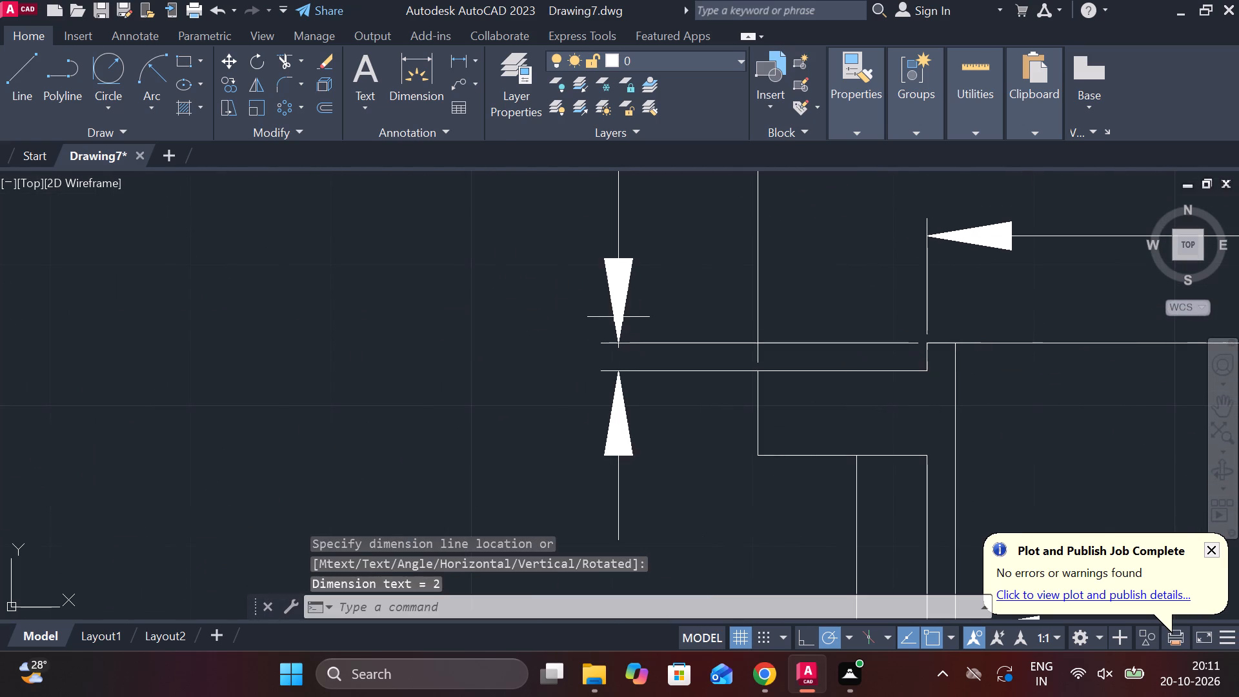
# Dimension the thickness of the left side projection, placing it further out than the step height dimension.
pyautogui.scroll(-2, 618, 317)
pyautogui.scroll(1, 625, 327)
pyautogui.press('space')
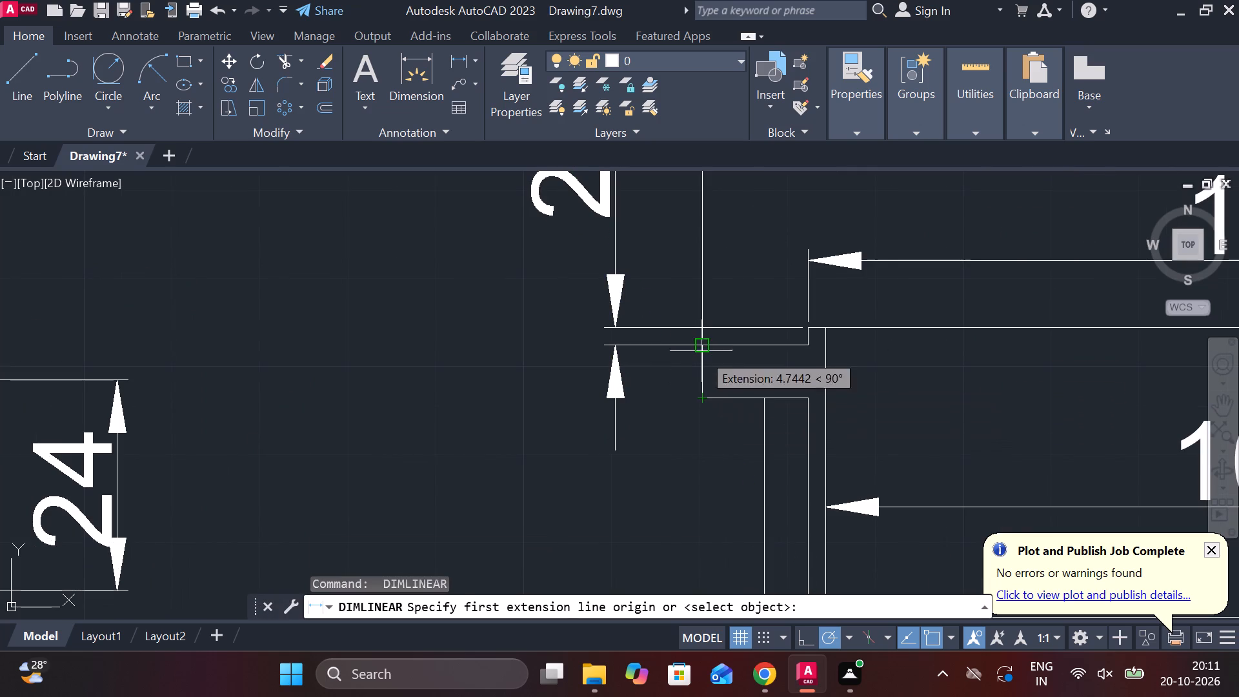
pyautogui.click(700, 345)
pyautogui.click(713, 403)
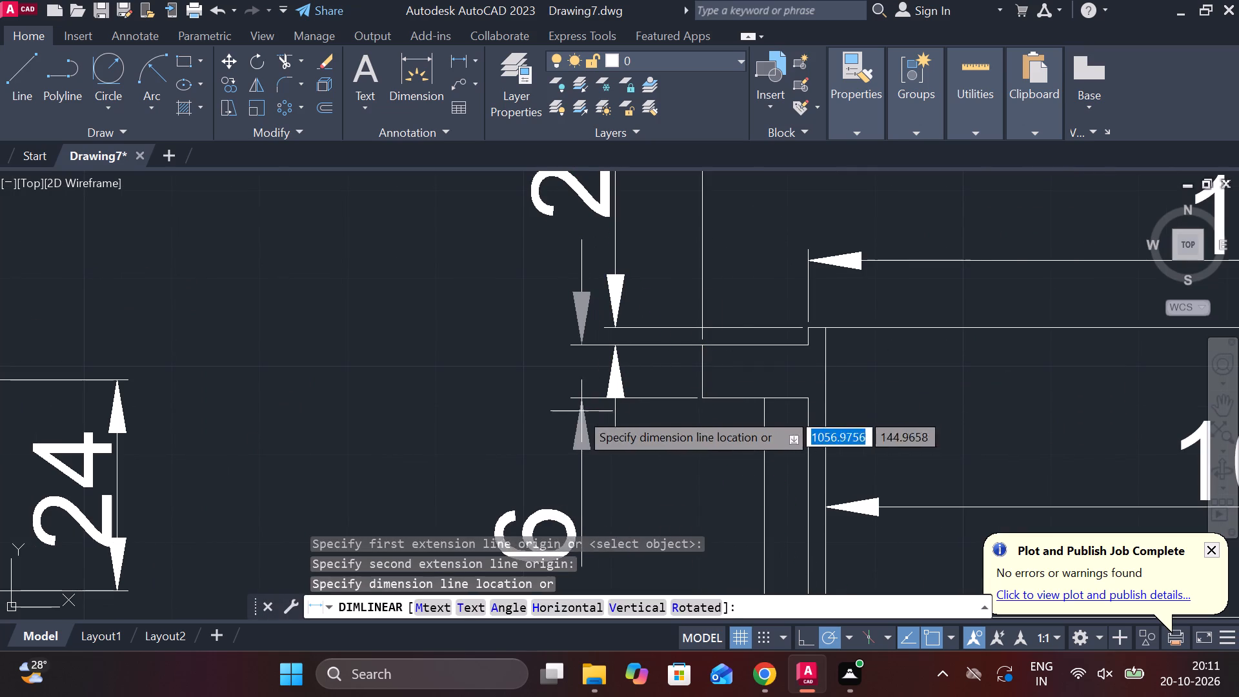
pyautogui.click(536, 414)
# Dimension the vertical height from the underside of the left projection to the part's bottom edge.
pyautogui.scroll(-1, 646, 423)
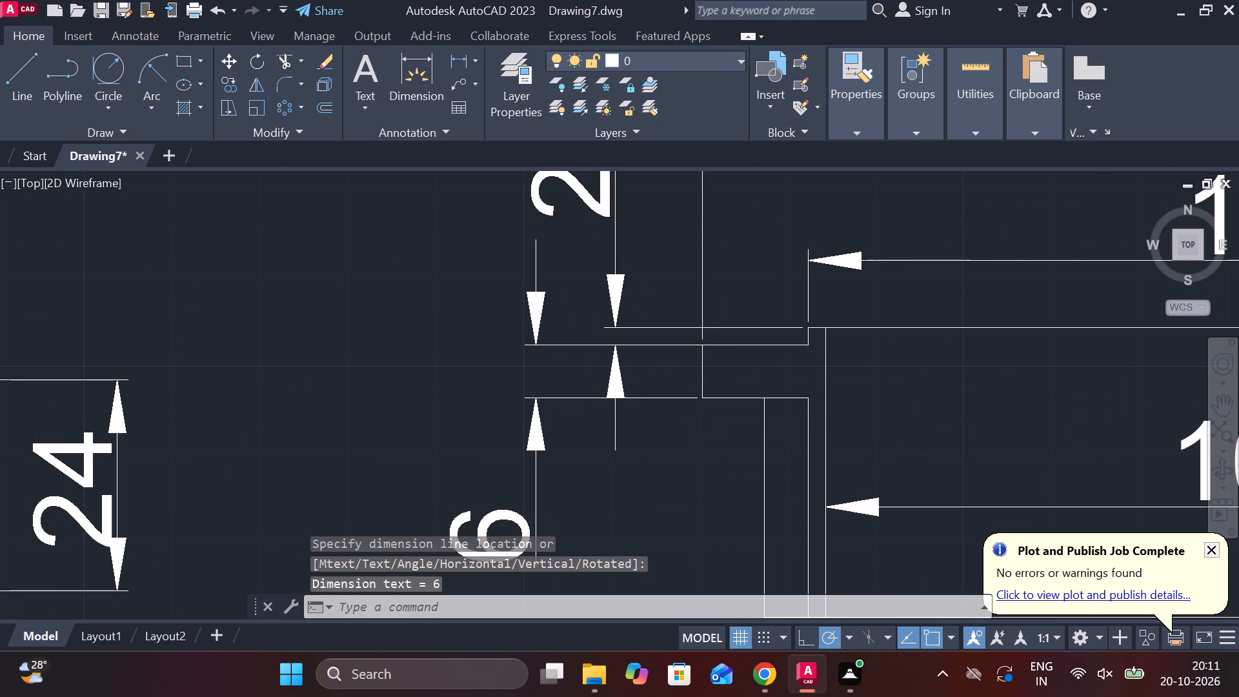
pyautogui.scroll(2, 646, 423)
pyautogui.moveTo(643, 428); pyautogui.dragTo(598, 288, button='middle')
pyautogui.press('space')
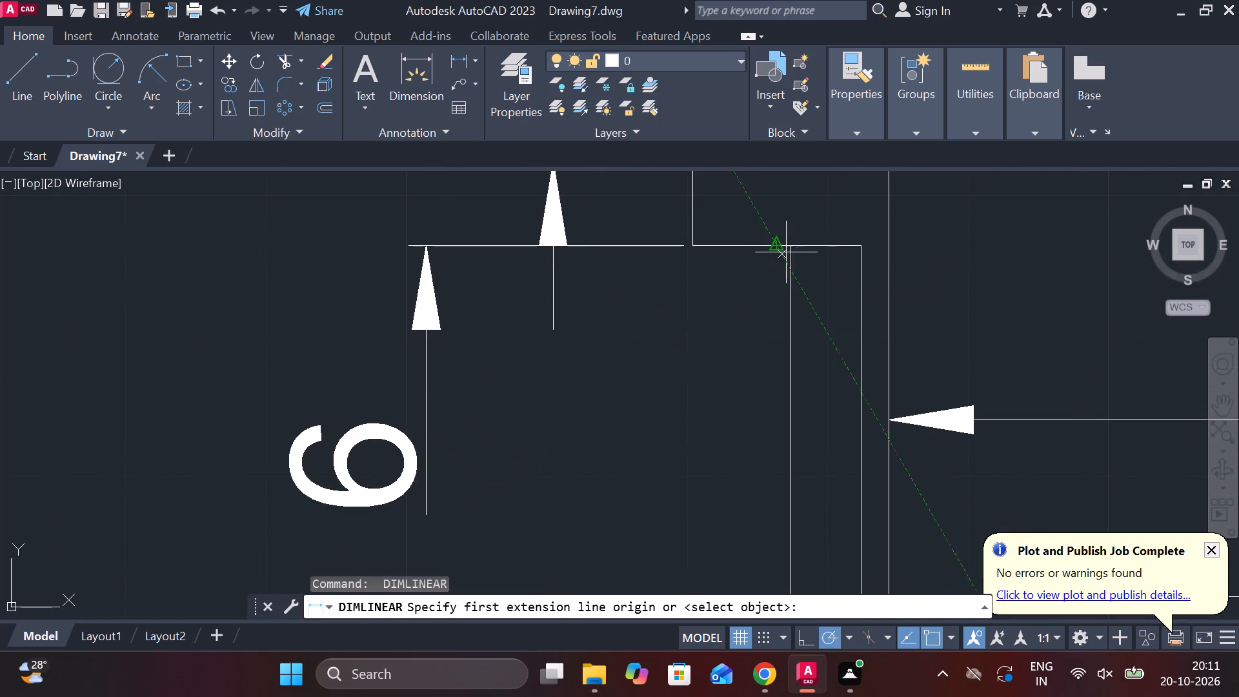
pyautogui.click(790, 247)
pyautogui.scroll(-3, 782, 316)
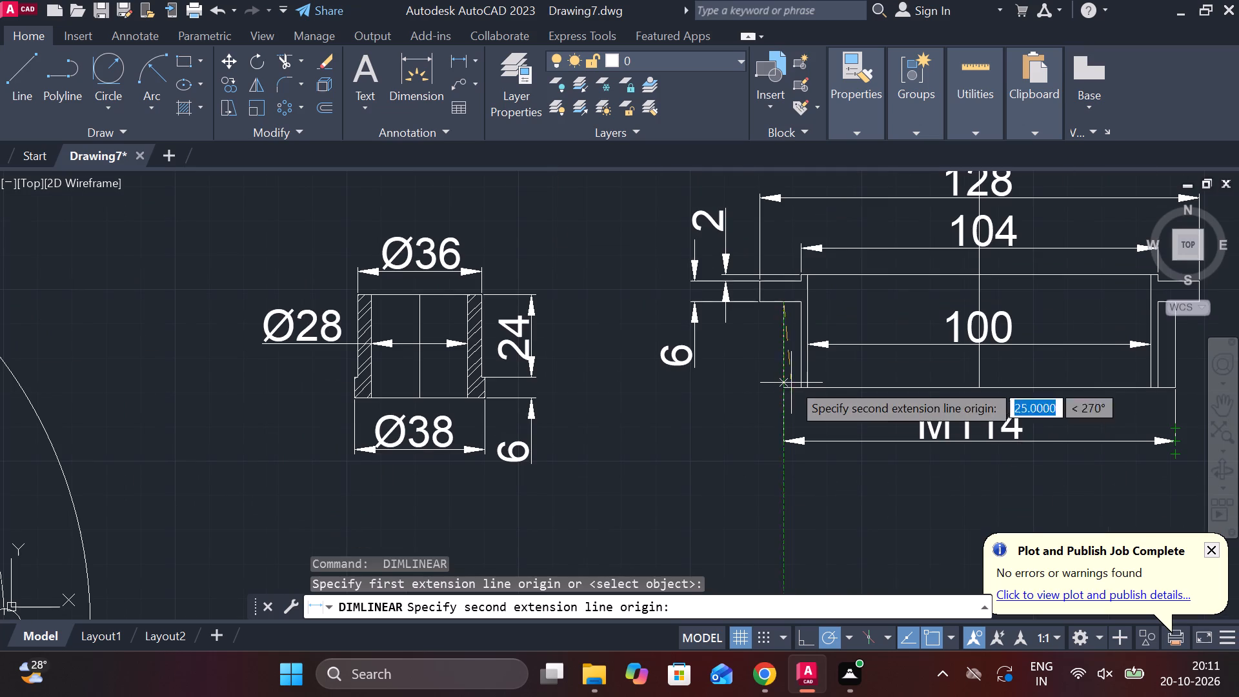
pyautogui.click(787, 385)
pyautogui.scroll(1, 770, 353)
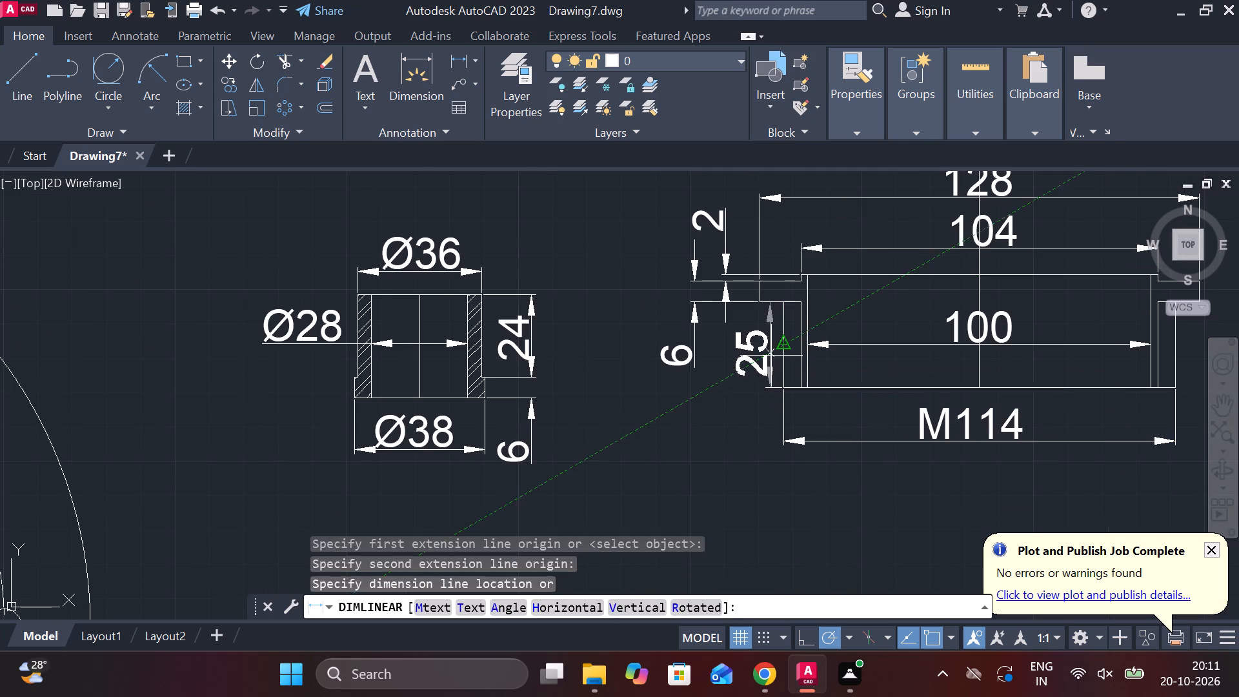
pyautogui.click(752, 350)
# Hatch the cut section of the projection and thin wall on both sides of the part.
pyautogui.scroll(-1, 753, 358)
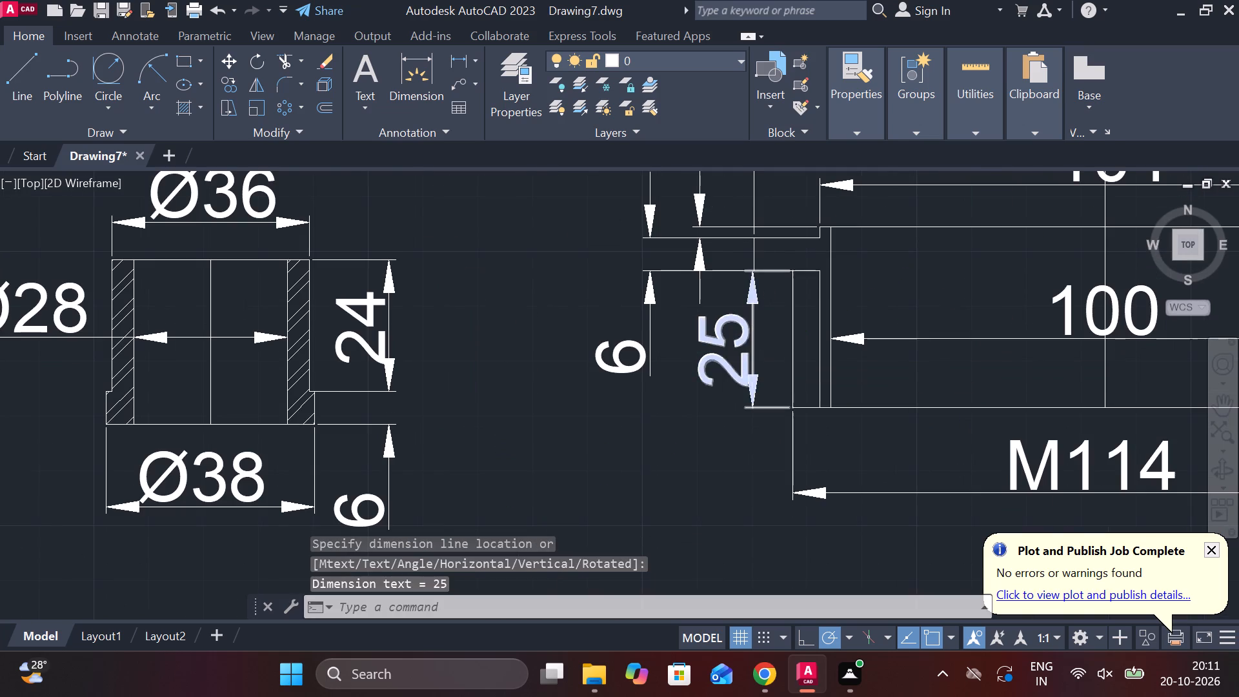
pyautogui.moveTo(932, 358); pyautogui.dragTo(630, 367, button='middle')
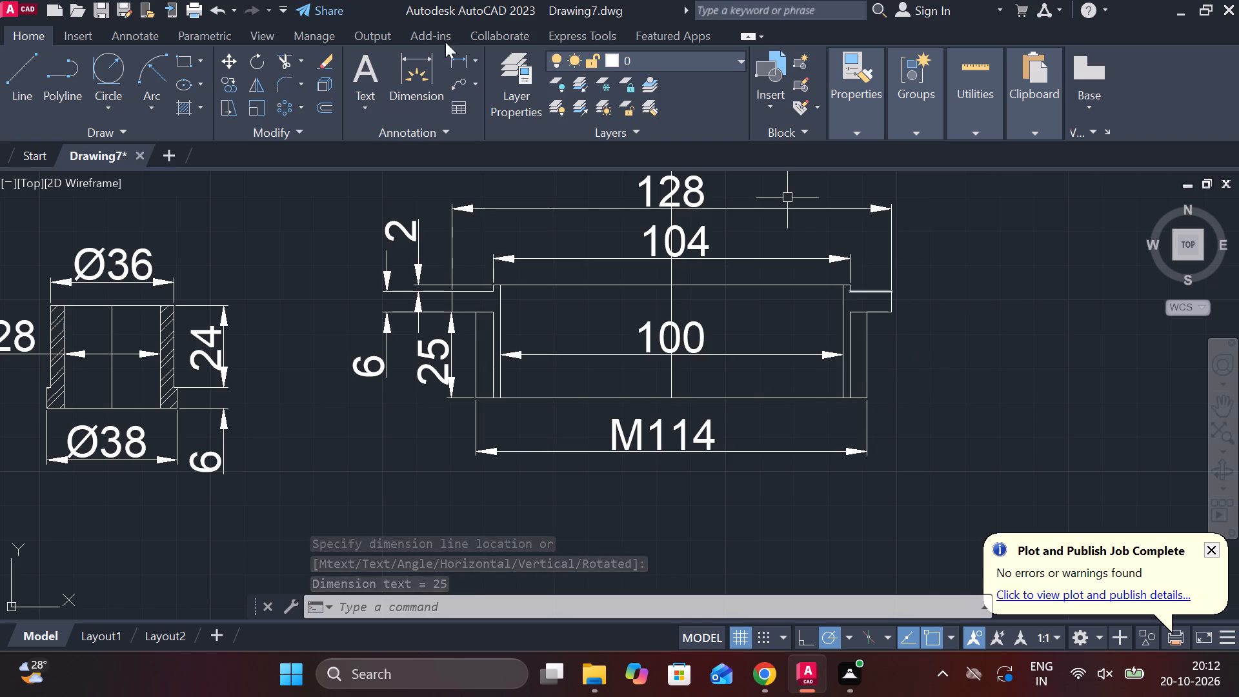
pyautogui.click(177, 106)
pyautogui.scroll(1, 404, 299)
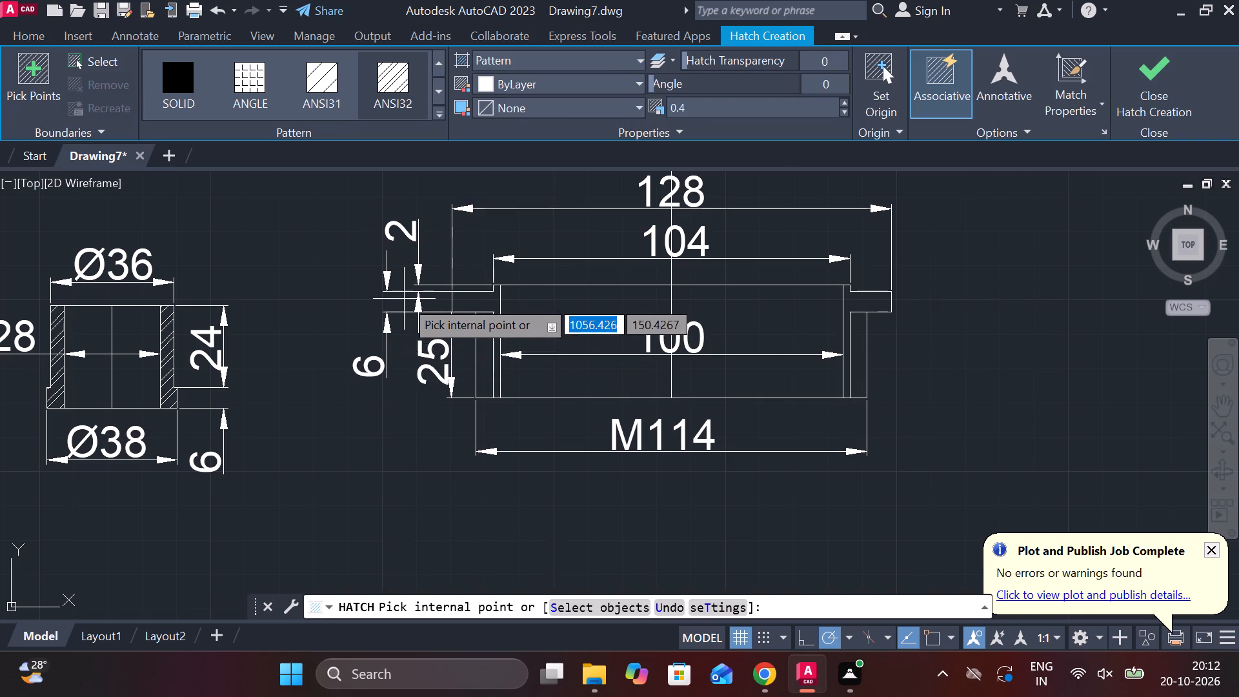
pyautogui.scroll(1, 459, 314)
pyautogui.click(546, 303)
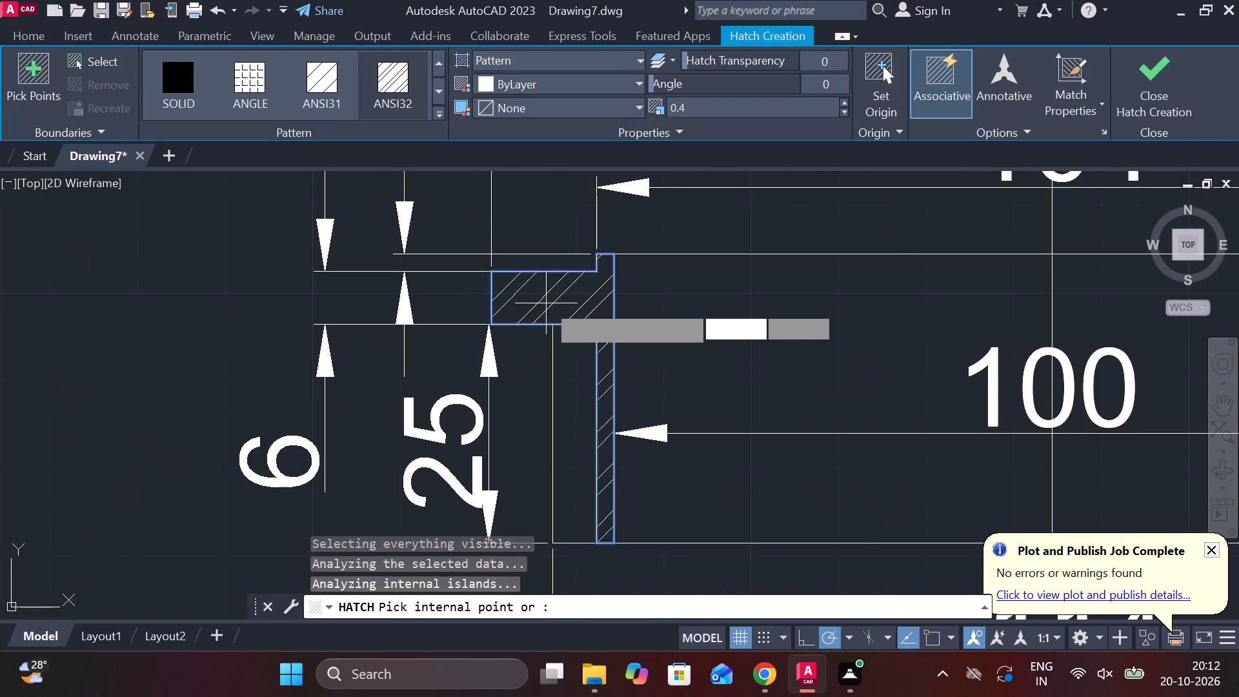
pyautogui.scroll(-2, 546, 303)
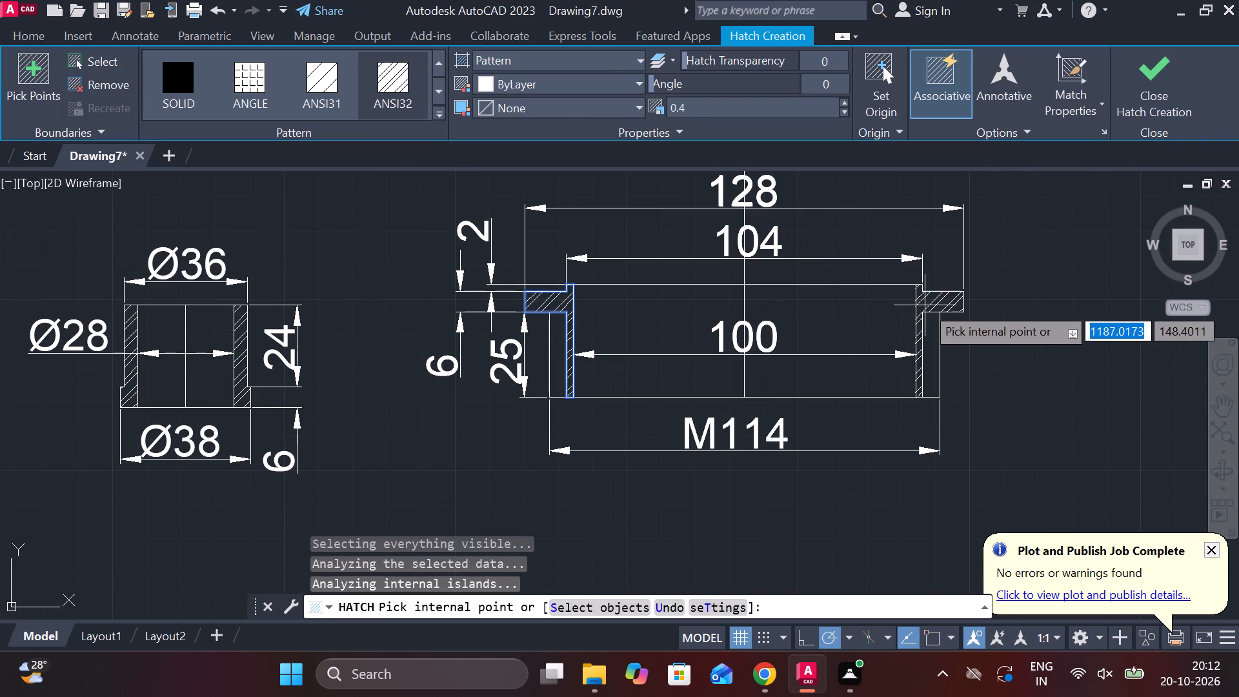
pyautogui.click(925, 305)
pyautogui.click(1153, 72)
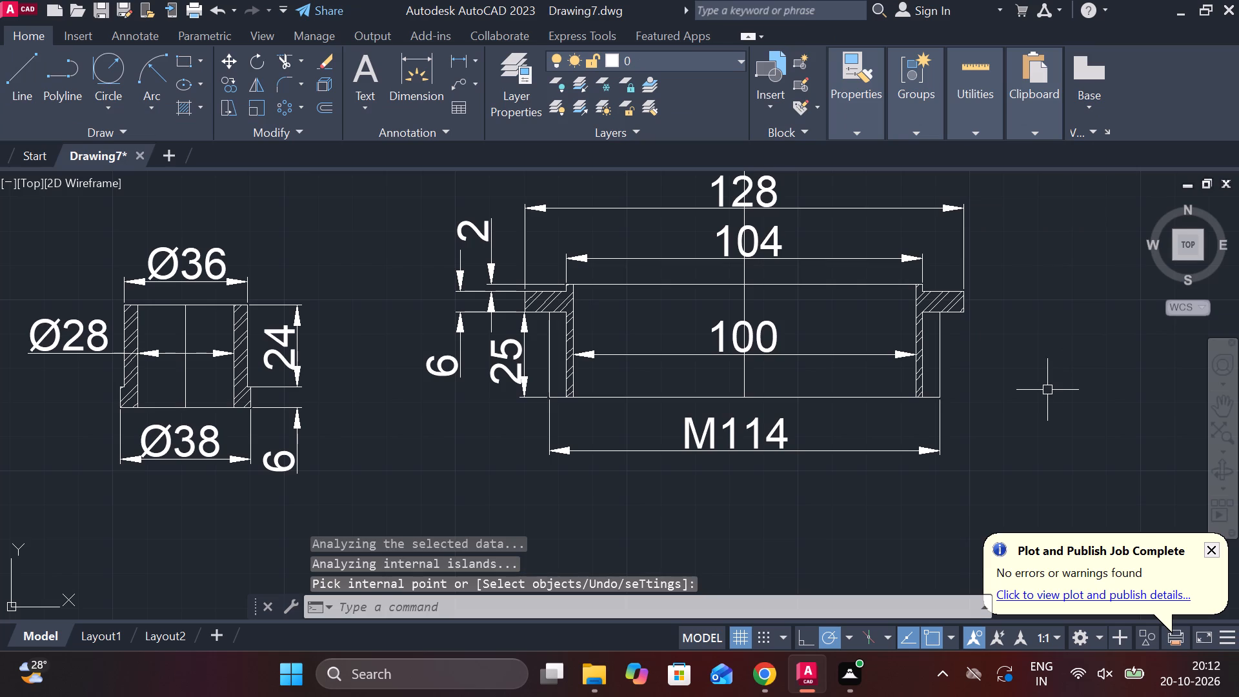
# Add a multileader note reading "2 NOTCHES 6*12" with its arrowhead on the outer edge of the part's right side projection.
pyautogui.moveTo(1006, 385); pyautogui.dragTo(983, 363, button='middle')
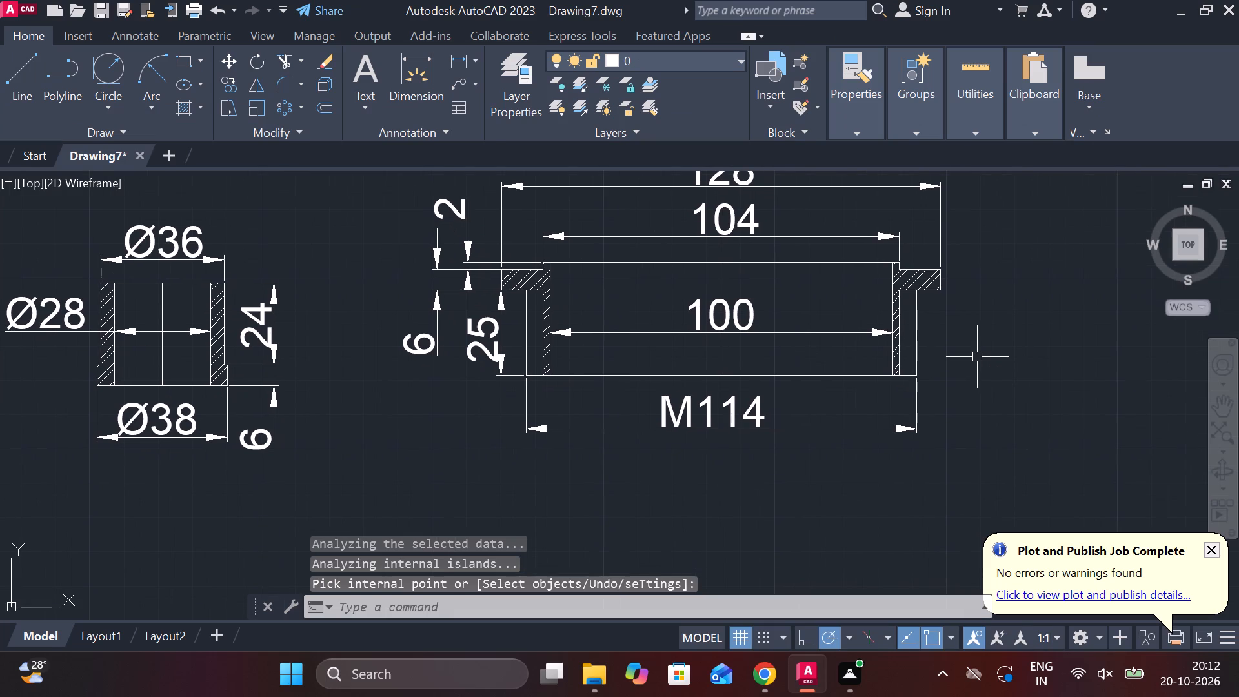
pyautogui.moveTo(955, 357); pyautogui.dragTo(918, 355, button='middle')
pyautogui.scroll(-1, 884, 374)
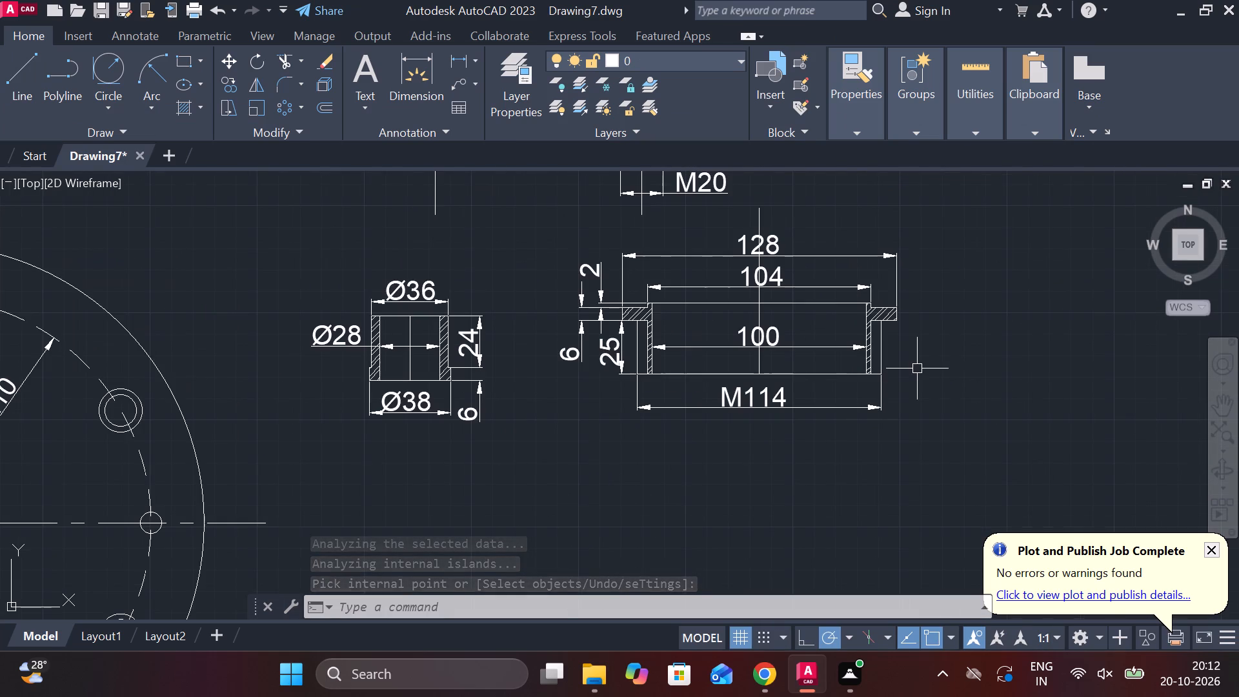
pyautogui.moveTo(920, 369); pyautogui.dragTo(912, 369, button='middle')
pyautogui.scroll(-1, 912, 369)
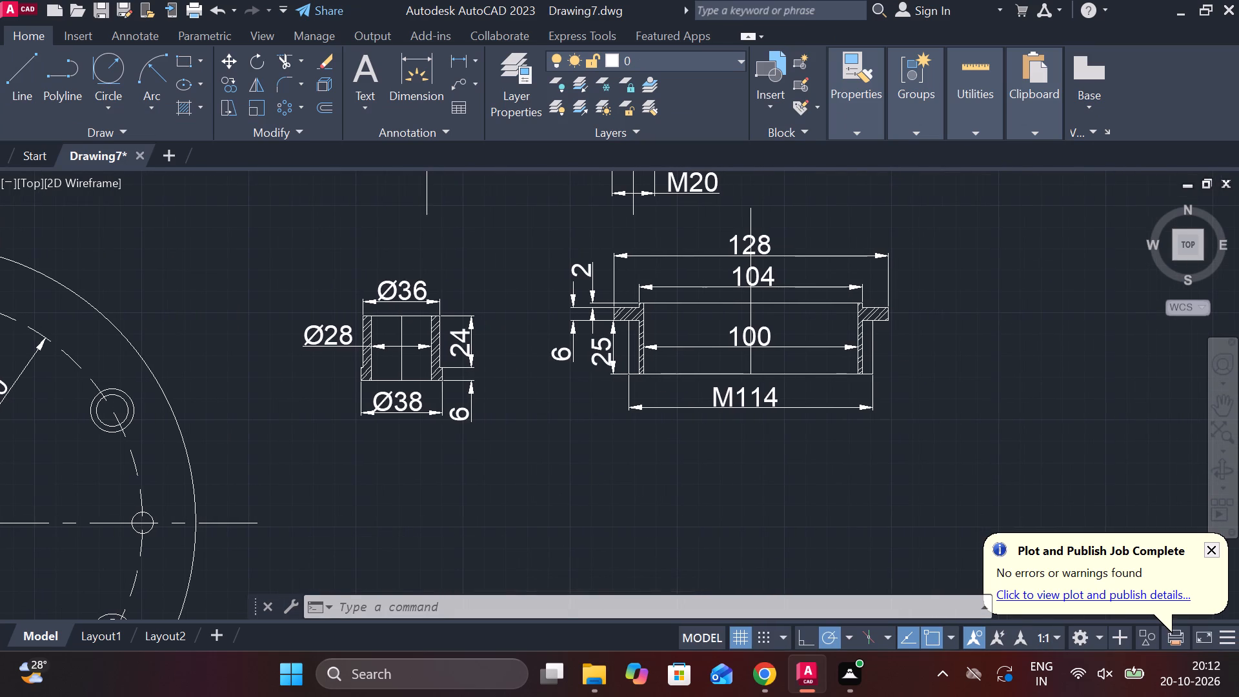
pyautogui.scroll(1, 689, 420)
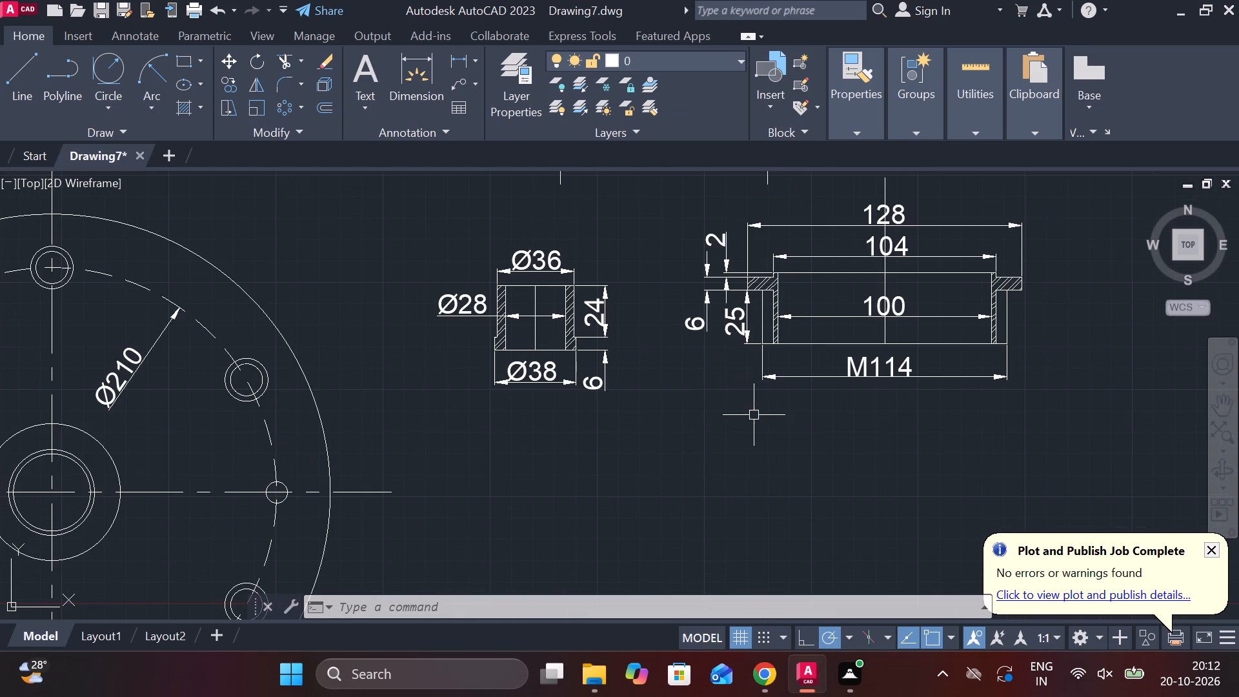
pyautogui.moveTo(838, 413); pyautogui.dragTo(736, 417, button='middle')
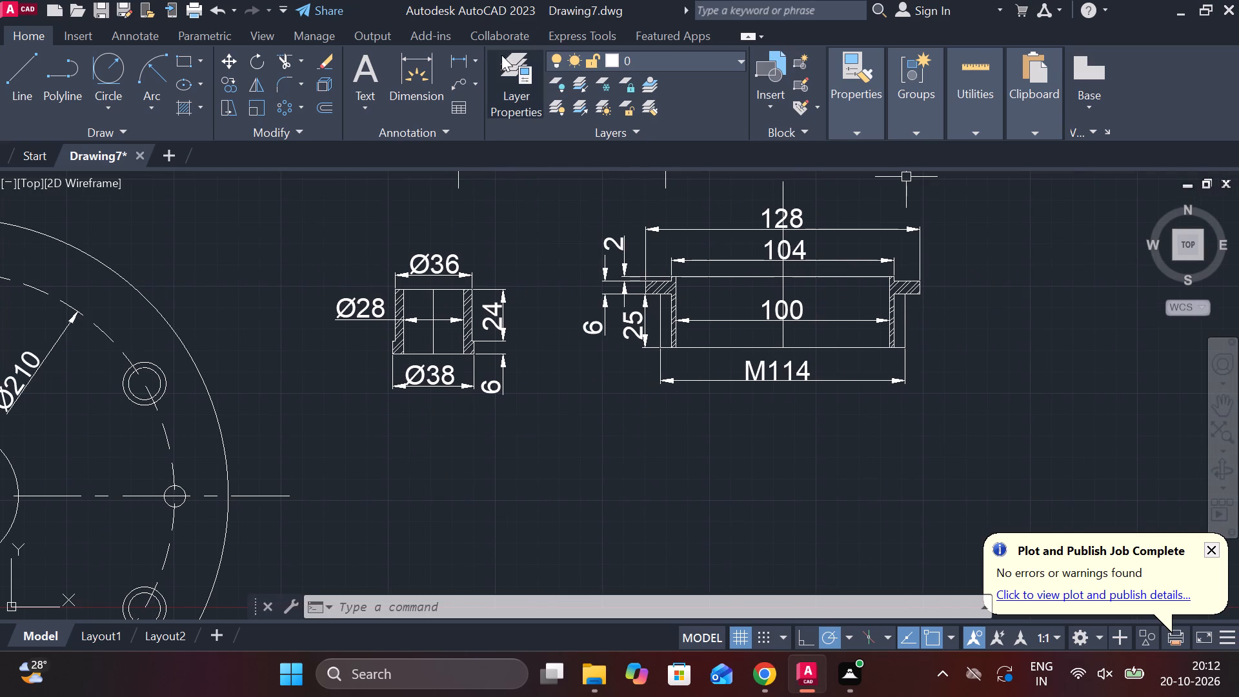
pyautogui.click(459, 79)
pyautogui.scroll(2, 985, 284)
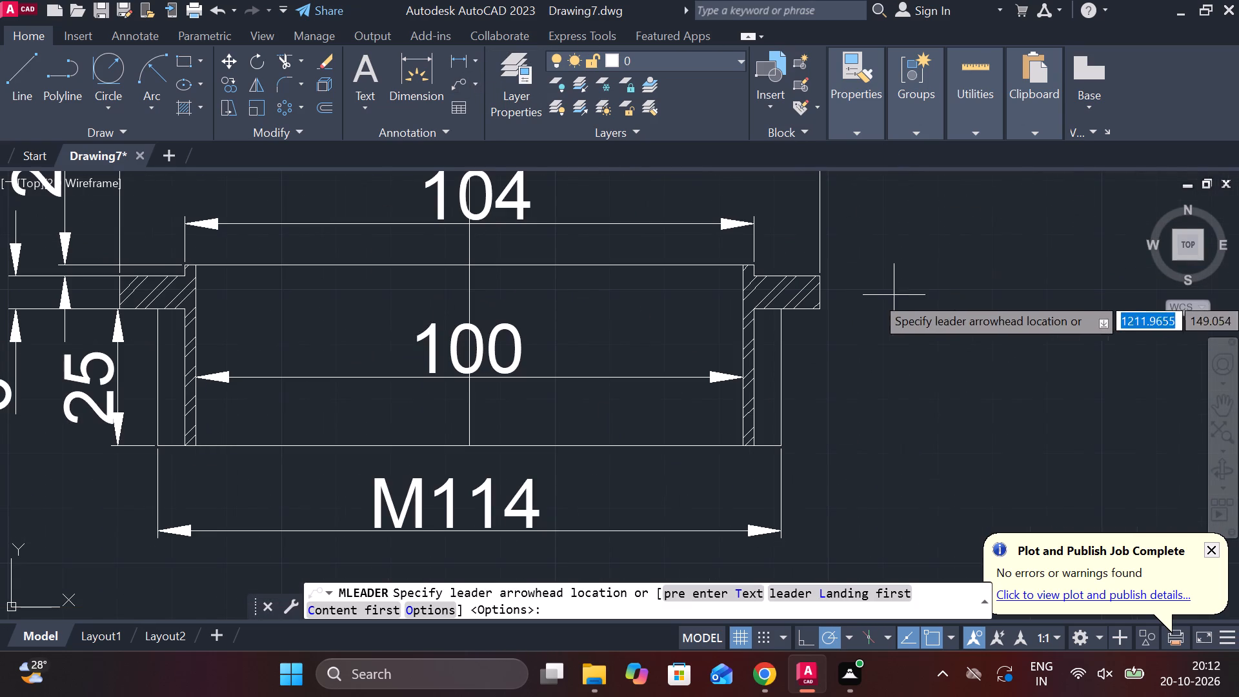
pyautogui.click(821, 295)
pyautogui.click(896, 345)
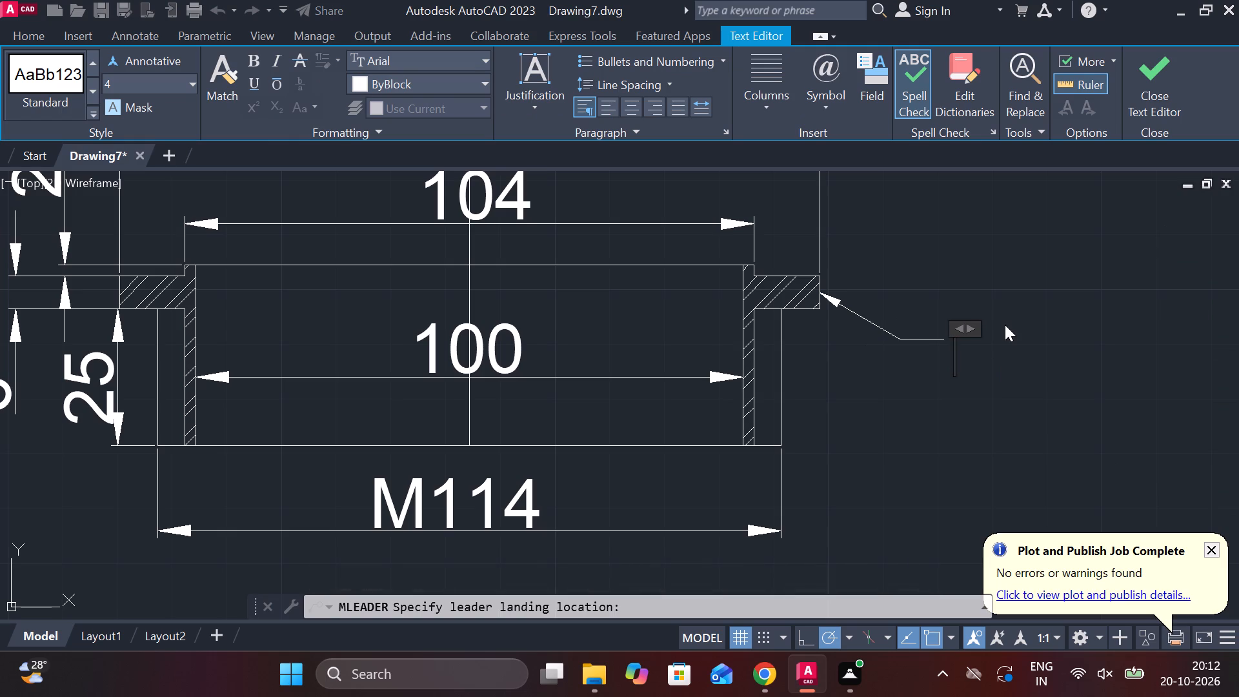
pyautogui.write('2 N')
pyautogui.write('OTCHES')
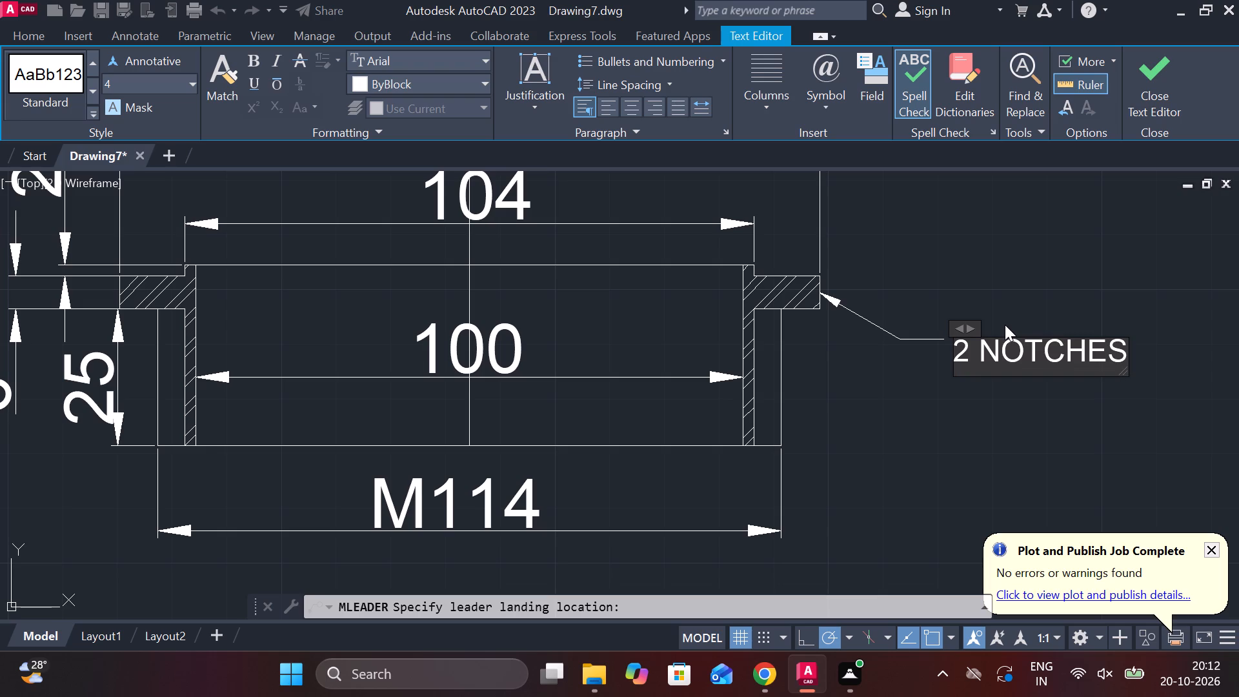
pyautogui.press('space')
pyautogui.press('6')
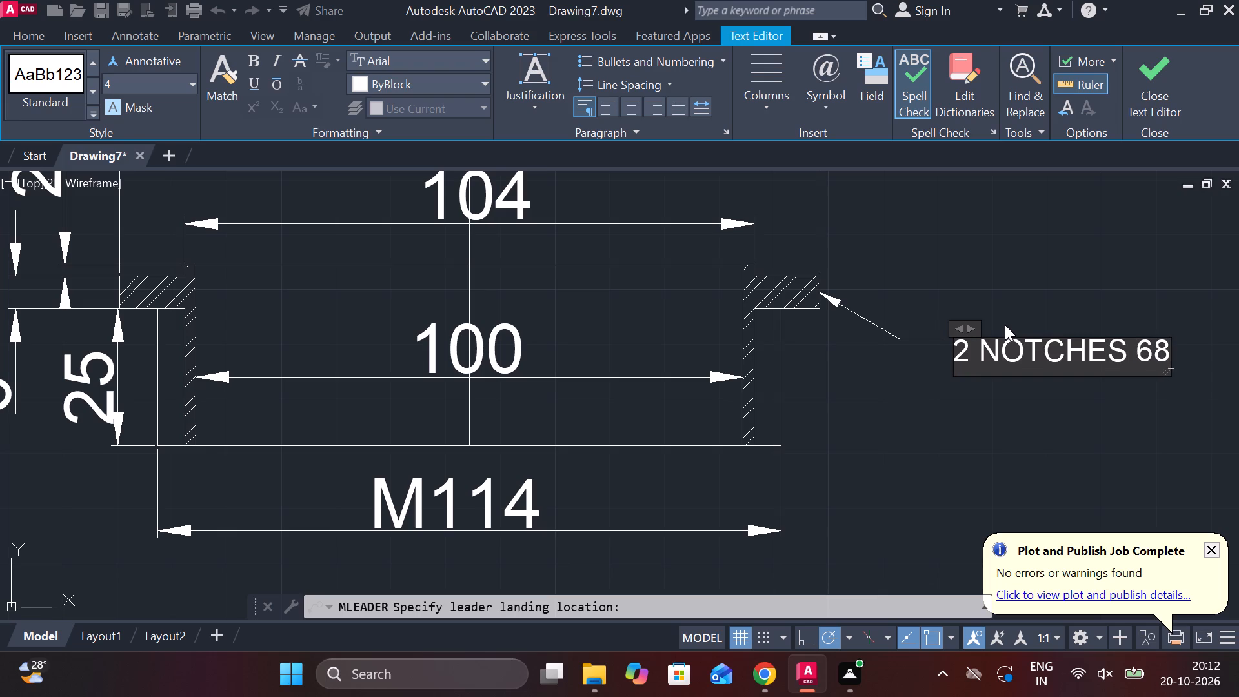
pyautogui.press('BackSpace')
pyautogui.hotkey('shift', '*')
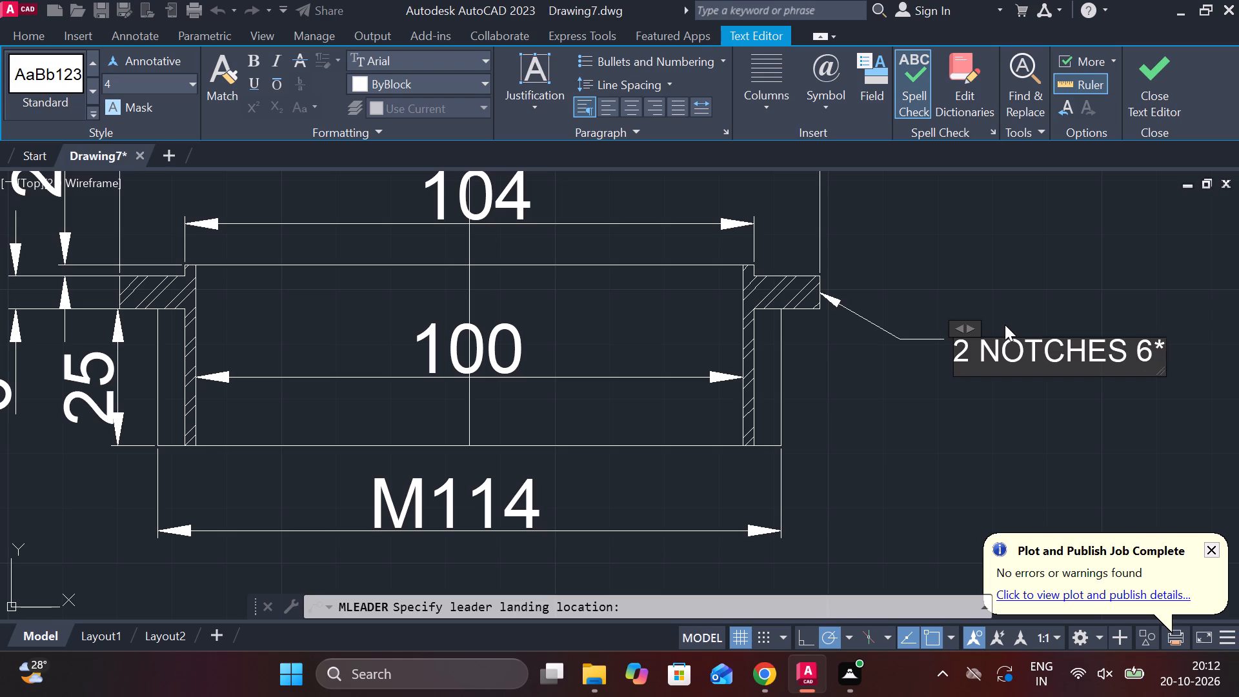
pyautogui.press('a')
pyautogui.press('BackSpace')
pyautogui.write('12')
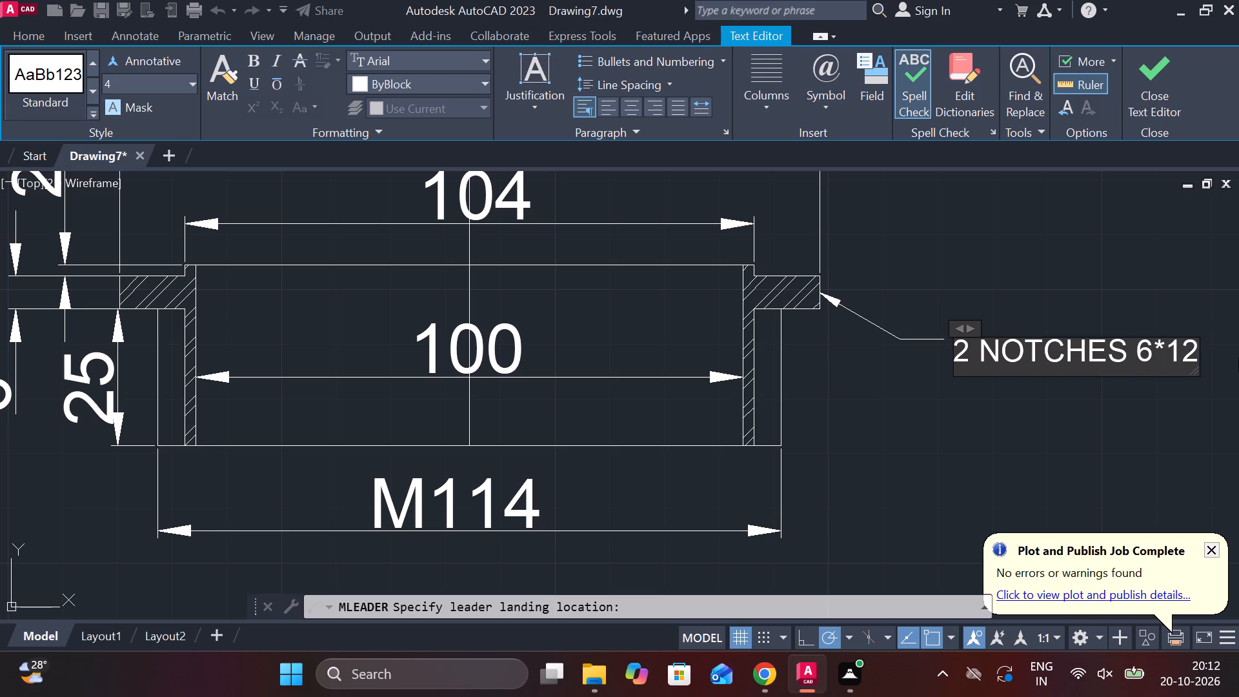
# Set the notch note's text height to 8 and finish the leader.
pyautogui.click(150, 86)
pyautogui.press('8')
pyautogui.press('Return')
pyautogui.moveTo(1194, 356); pyautogui.dragTo(929, 354)
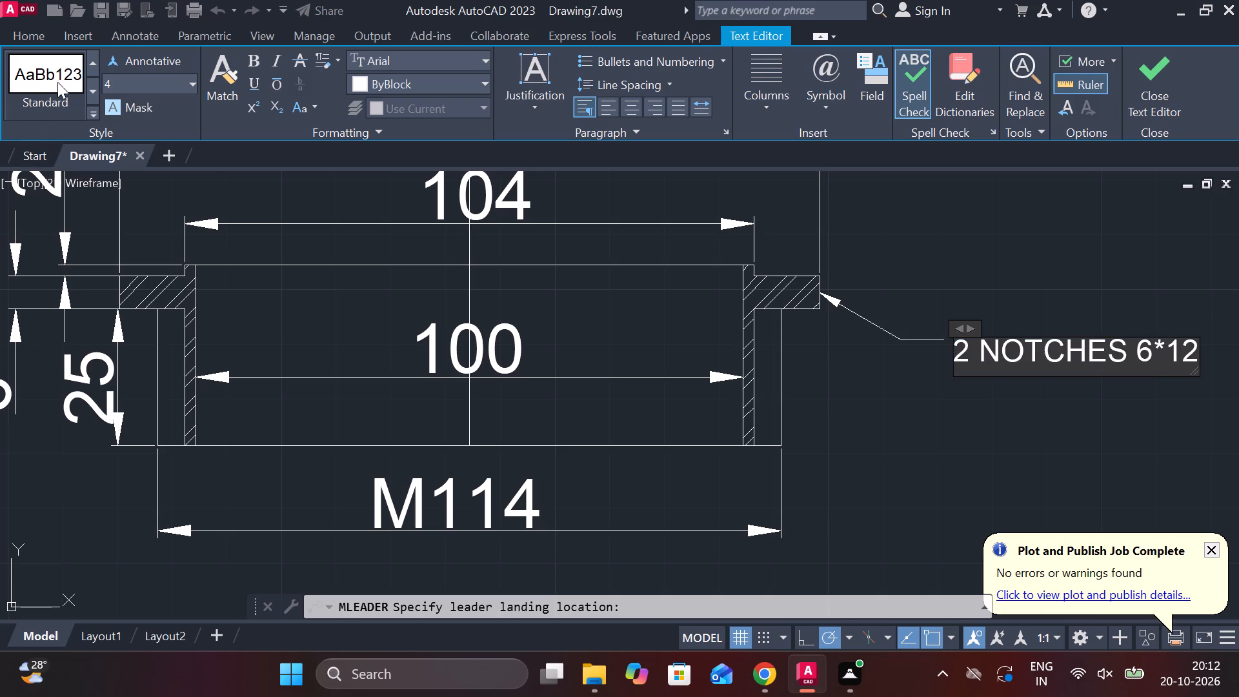
pyautogui.click(132, 82)
pyautogui.press('8')
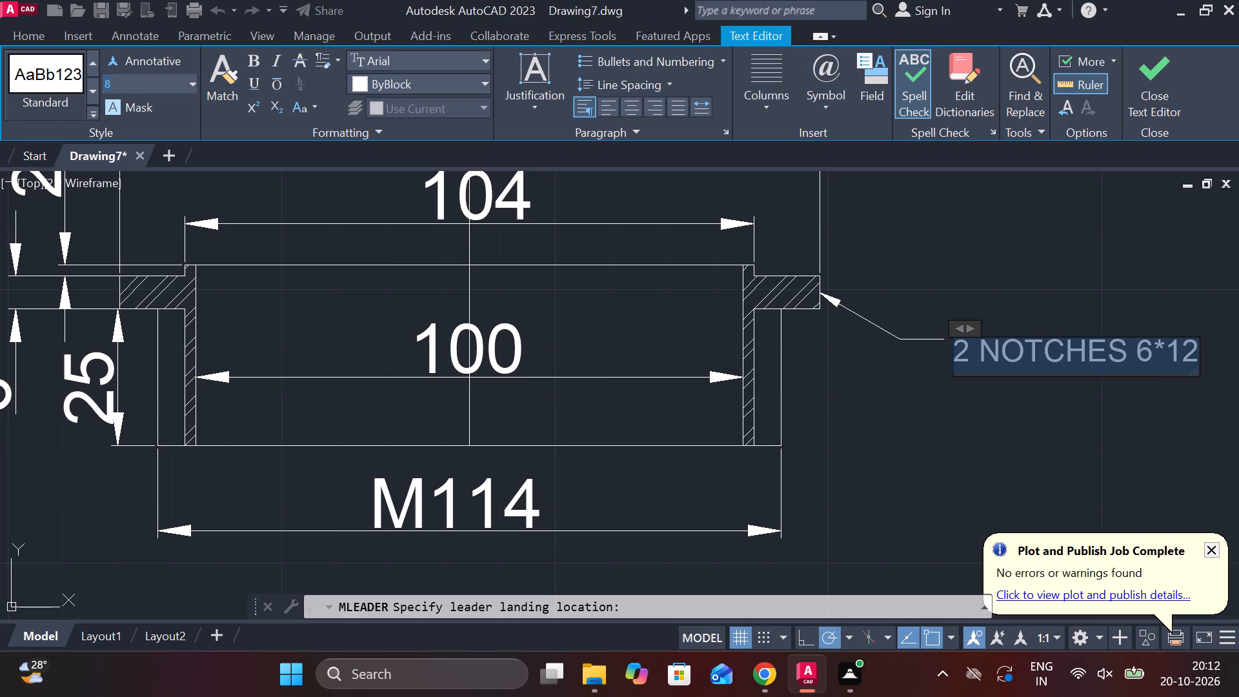
pyautogui.press('Return')
pyautogui.click(1158, 95)
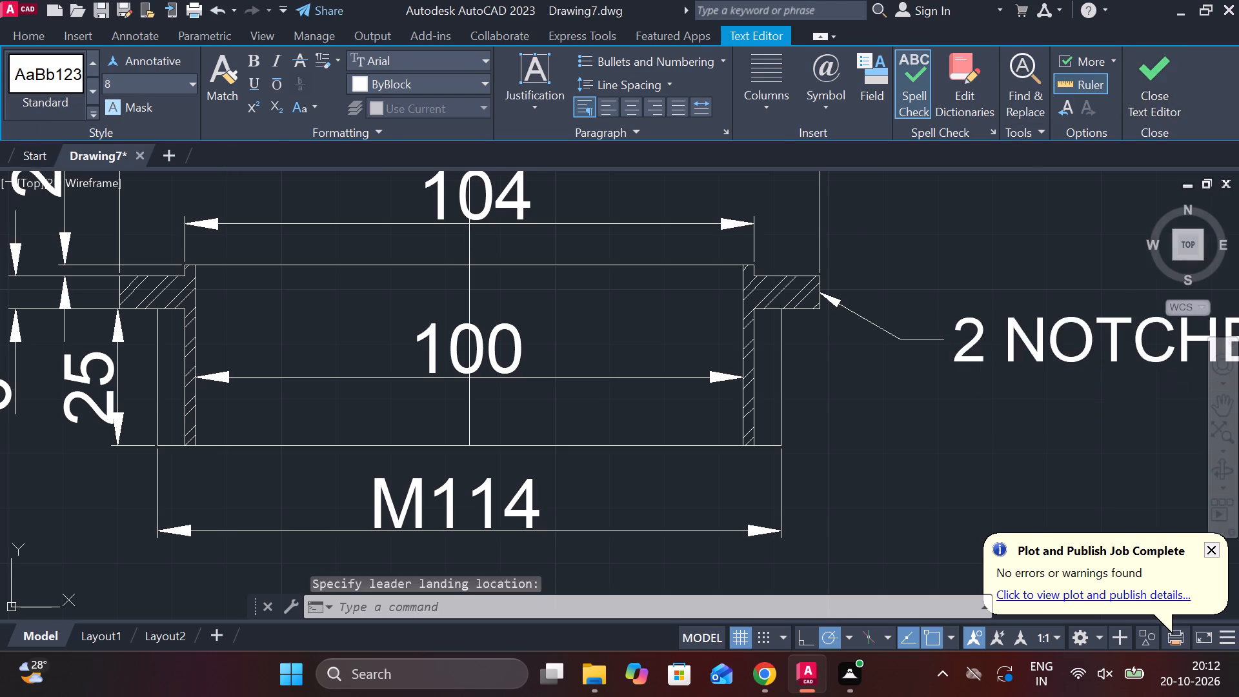
# Move the notch note's landing down beside the lower right of the part, keeping the arrowhead on the projection.
pyautogui.scroll(-3, 1045, 358)
pyautogui.scroll(1, 1045, 369)
pyautogui.moveTo(1031, 366); pyautogui.dragTo(843, 354, button='middle')
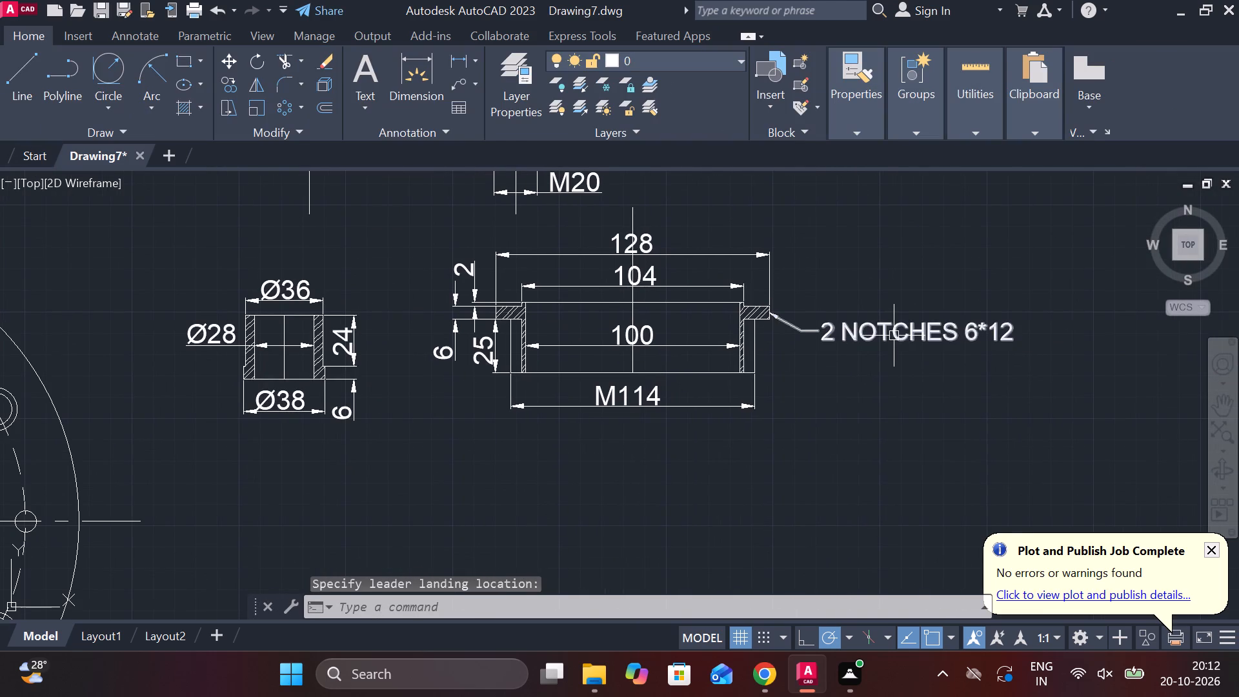
pyautogui.click(894, 335)
pyautogui.click(803, 332)
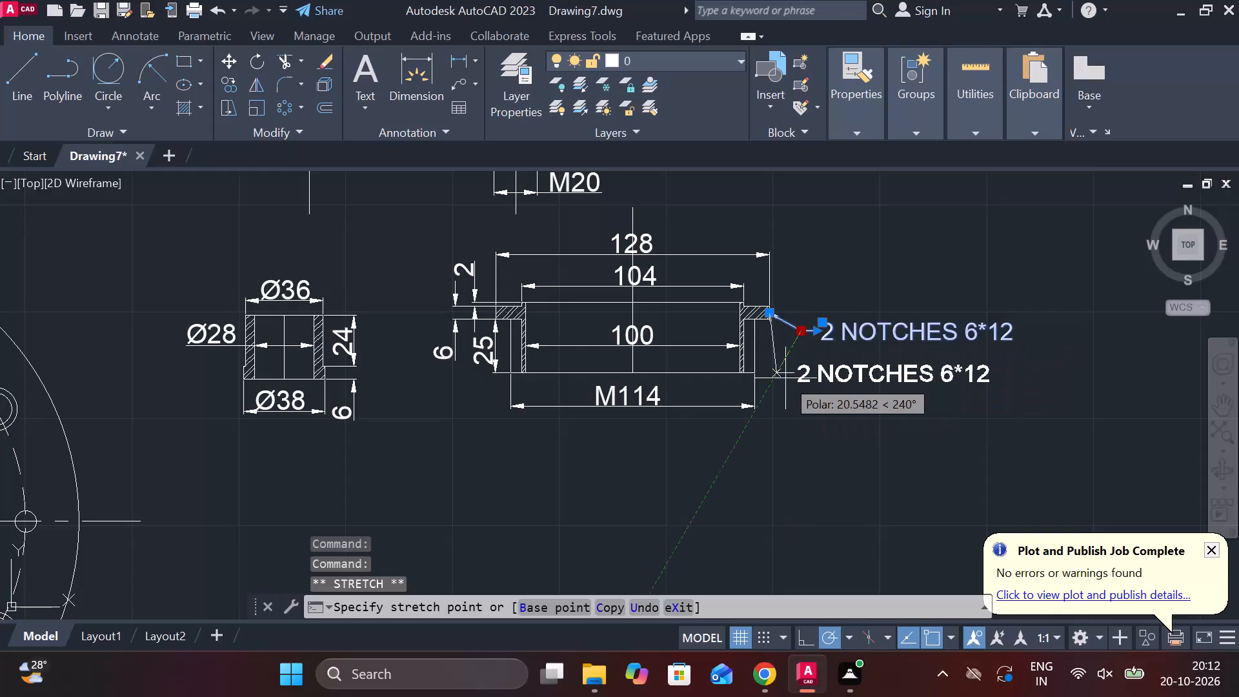
pyautogui.click(783, 378)
pyautogui.press('Escape')
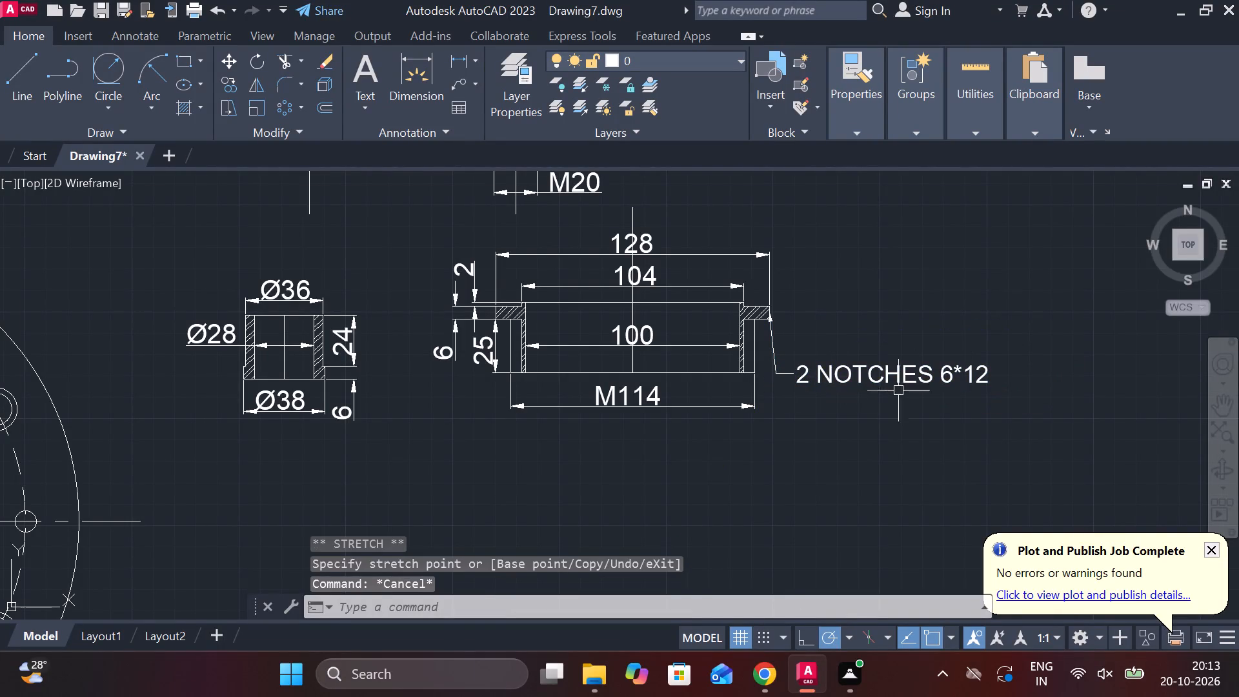
# Examine the repositioned notch note and the overall arrangement of all the component views.
pyautogui.scroll(1, 784, 307)
pyautogui.scroll(2, 851, 308)
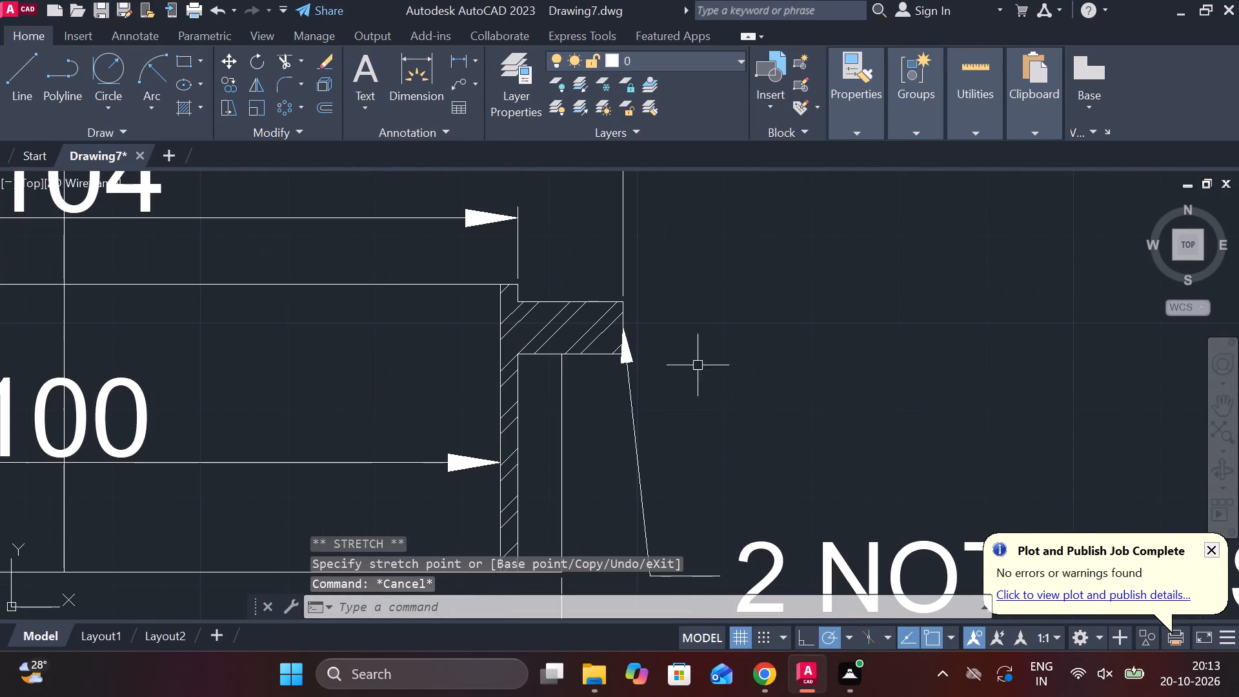
pyautogui.scroll(-2, 632, 377)
pyautogui.scroll(-2, 731, 372)
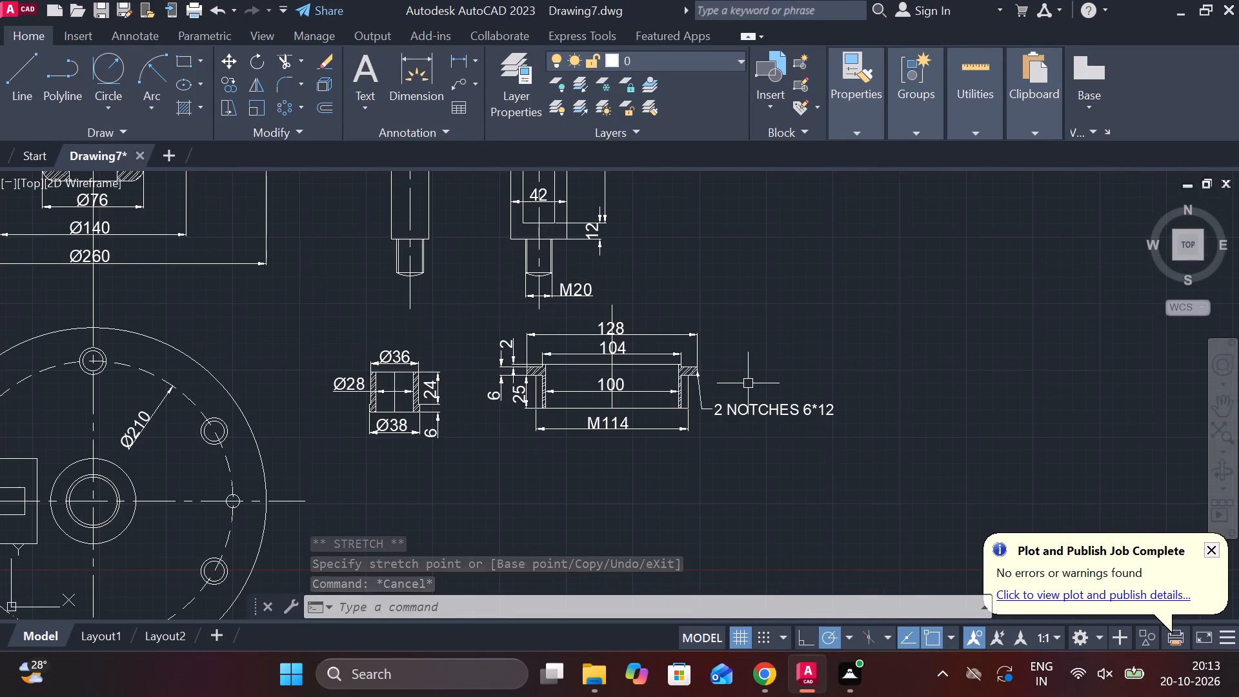
pyautogui.moveTo(682, 312); pyautogui.dragTo(836, 394, button='middle')
pyautogui.scroll(-1, 880, 376)
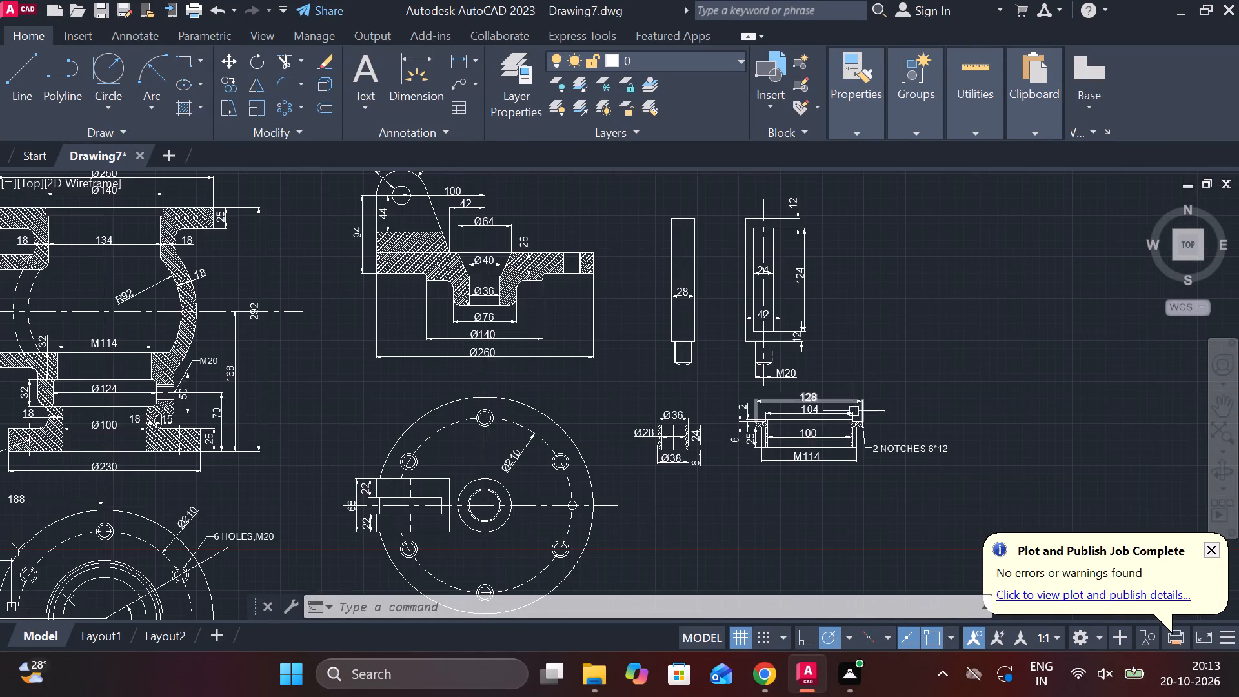
pyautogui.scroll(1, 734, 416)
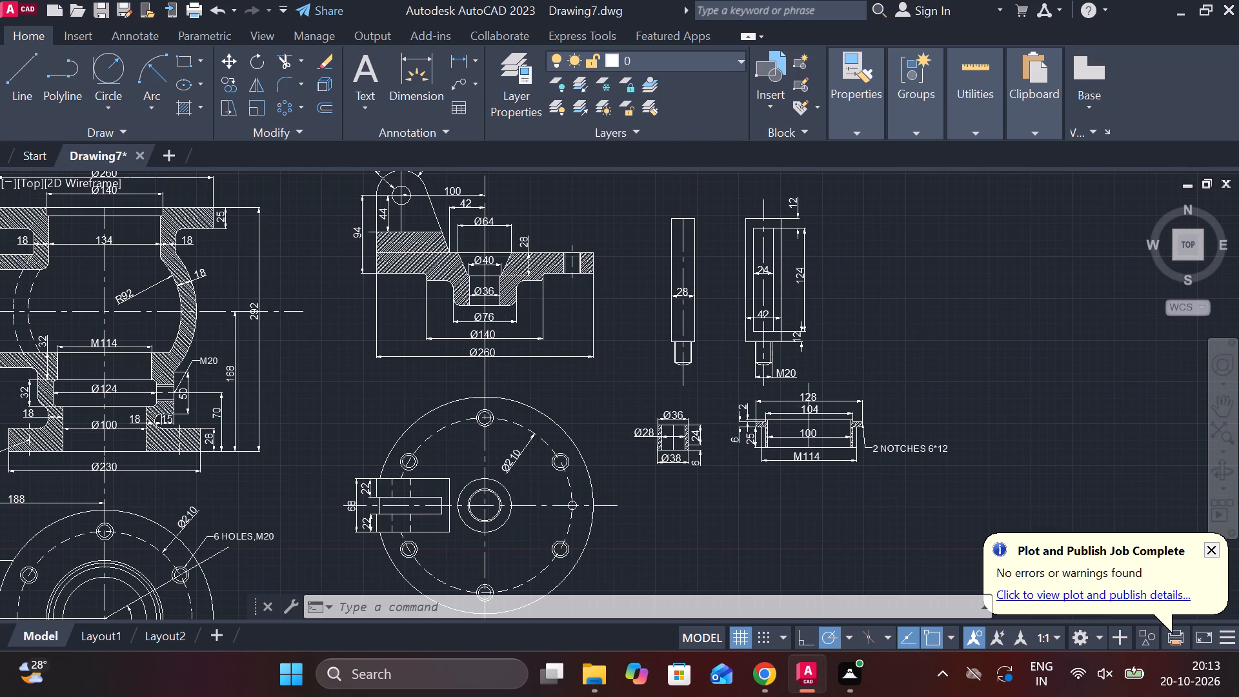
pyautogui.scroll(-2, 735, 417)
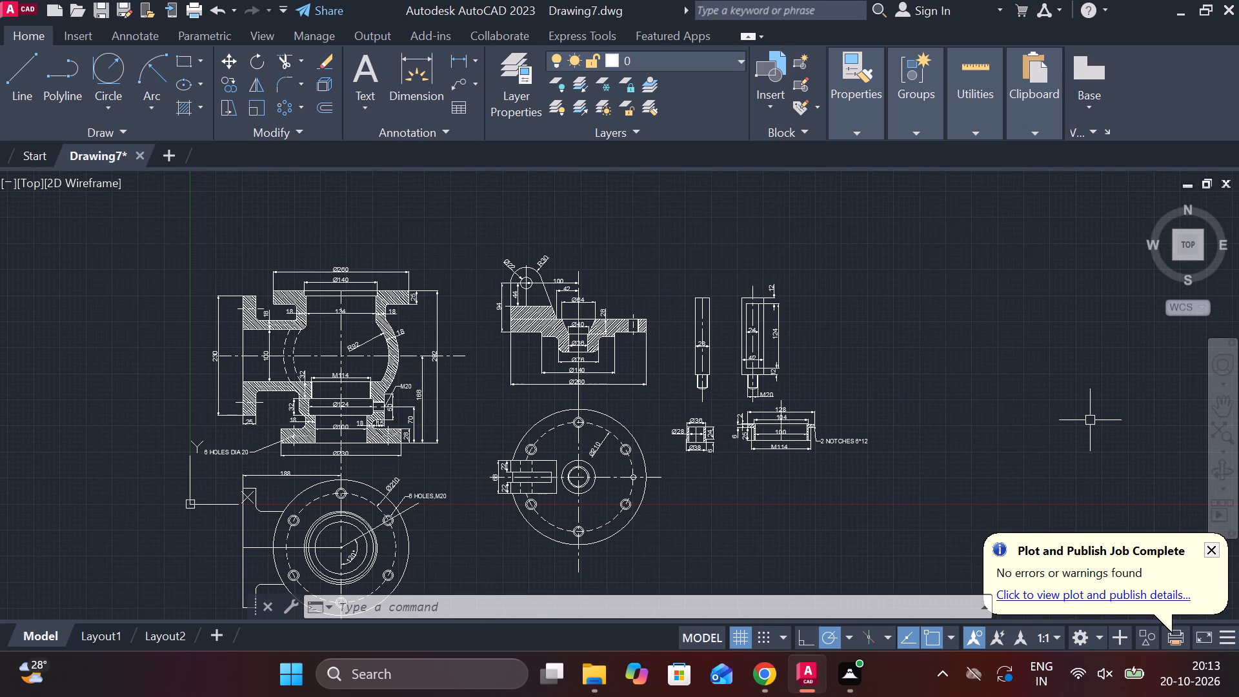
pyautogui.moveTo(613, 485); pyautogui.dragTo(625, 486, button='middle')
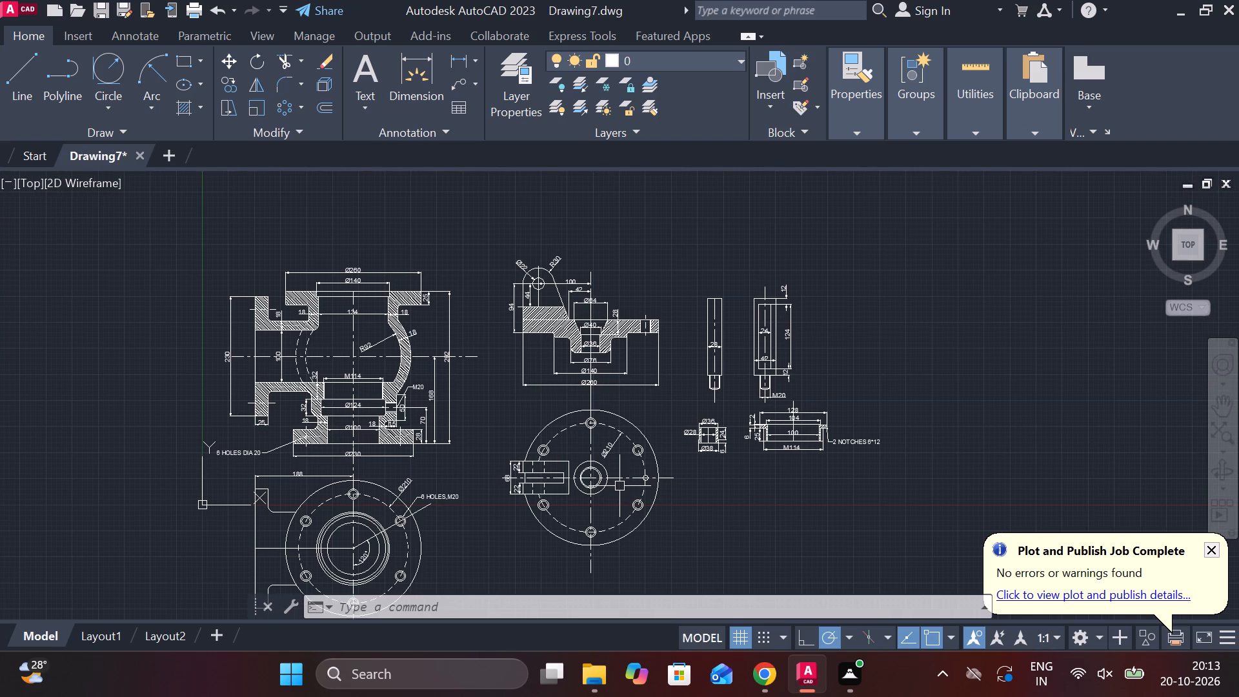
# Place a multiline text label "1" with text height 10 just below and right of the valve body's sectional view.
pyautogui.scroll(1, 475, 462)
pyautogui.moveTo(475, 462); pyautogui.dragTo(602, 392, button='middle')
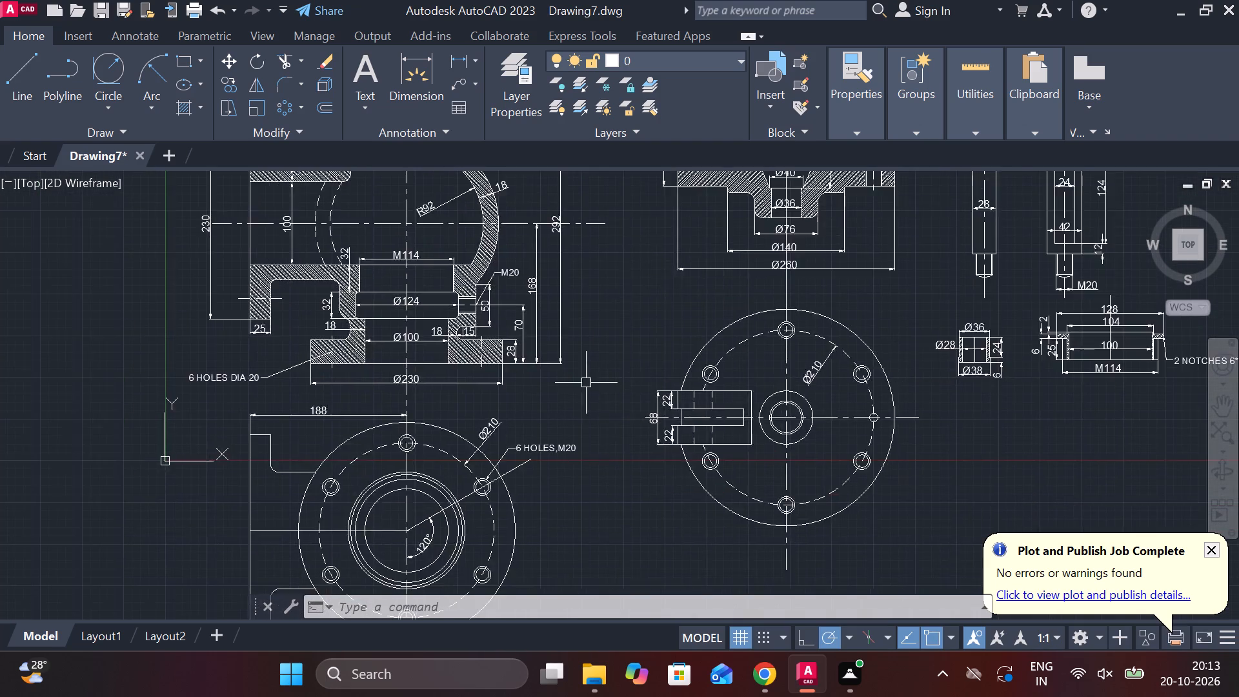
pyautogui.scroll(2, 574, 383)
pyautogui.press('Escape')
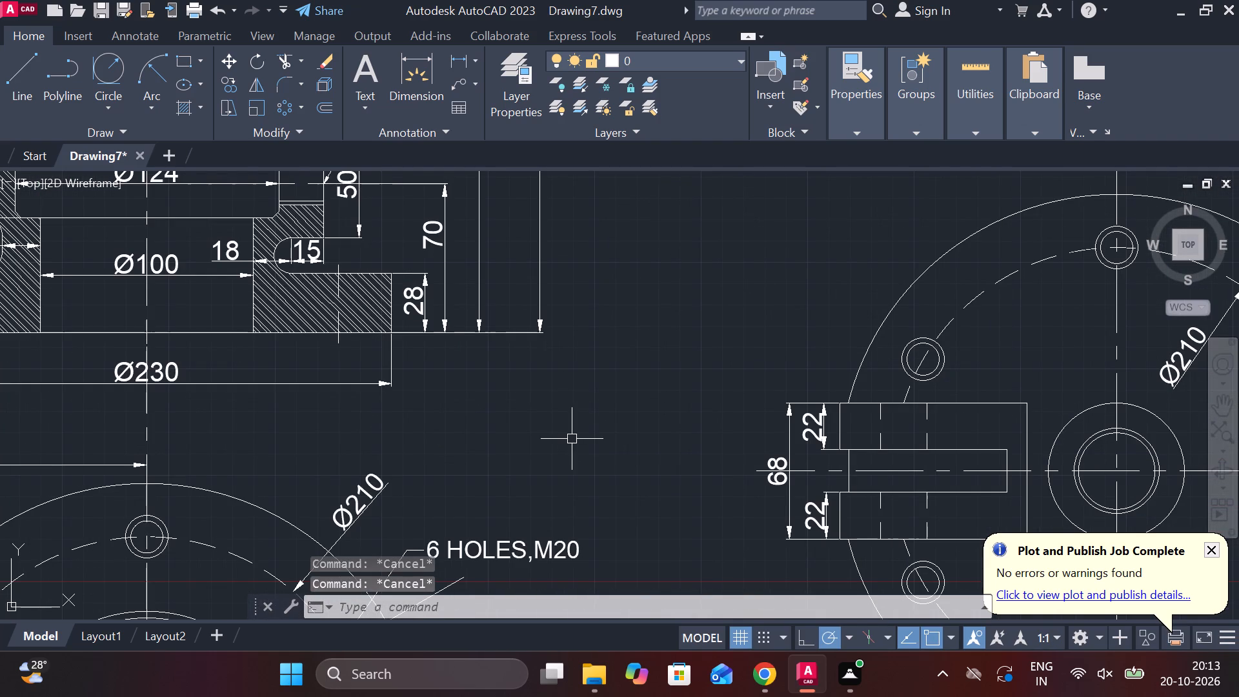
pyautogui.press('t')
pyautogui.press('Return')
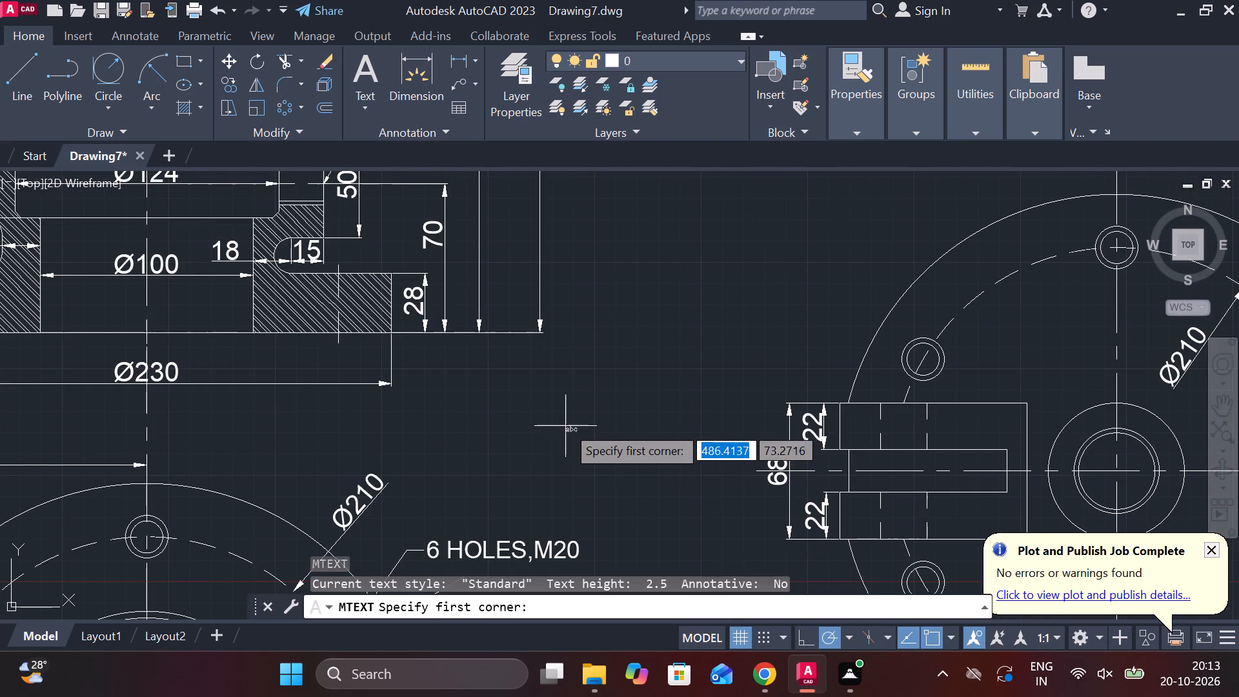
pyautogui.scroll(-1, 565, 425)
pyautogui.click(547, 404)
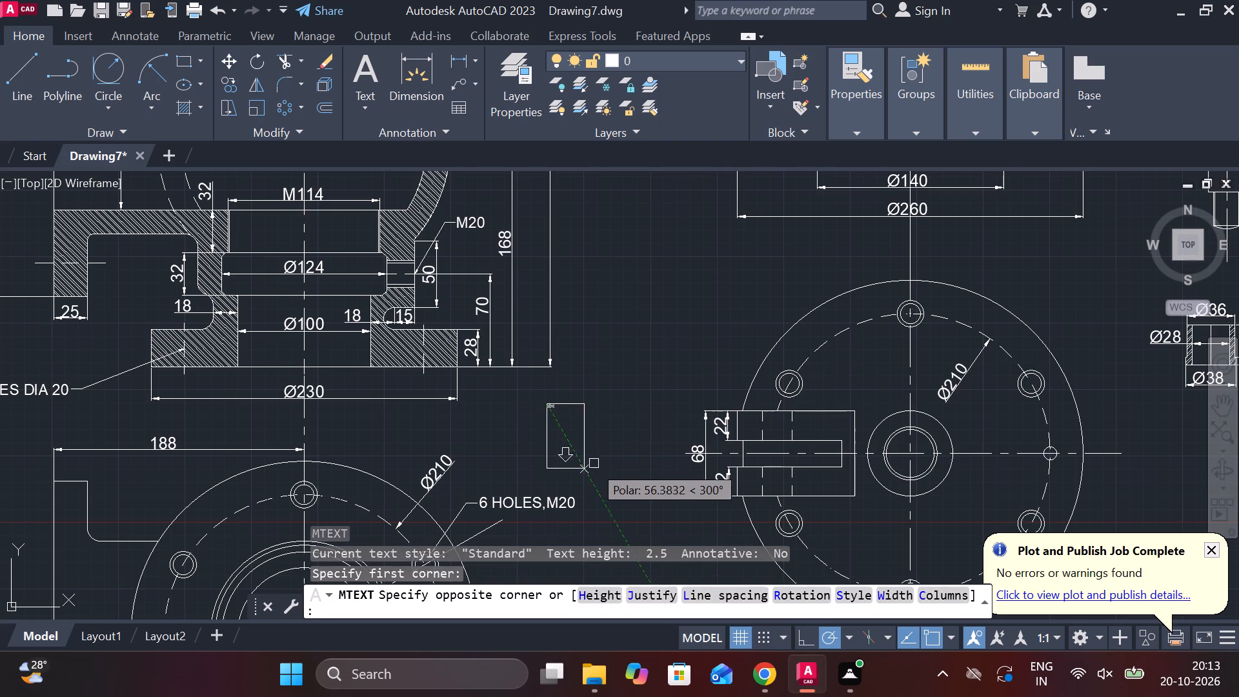
pyautogui.click(606, 463)
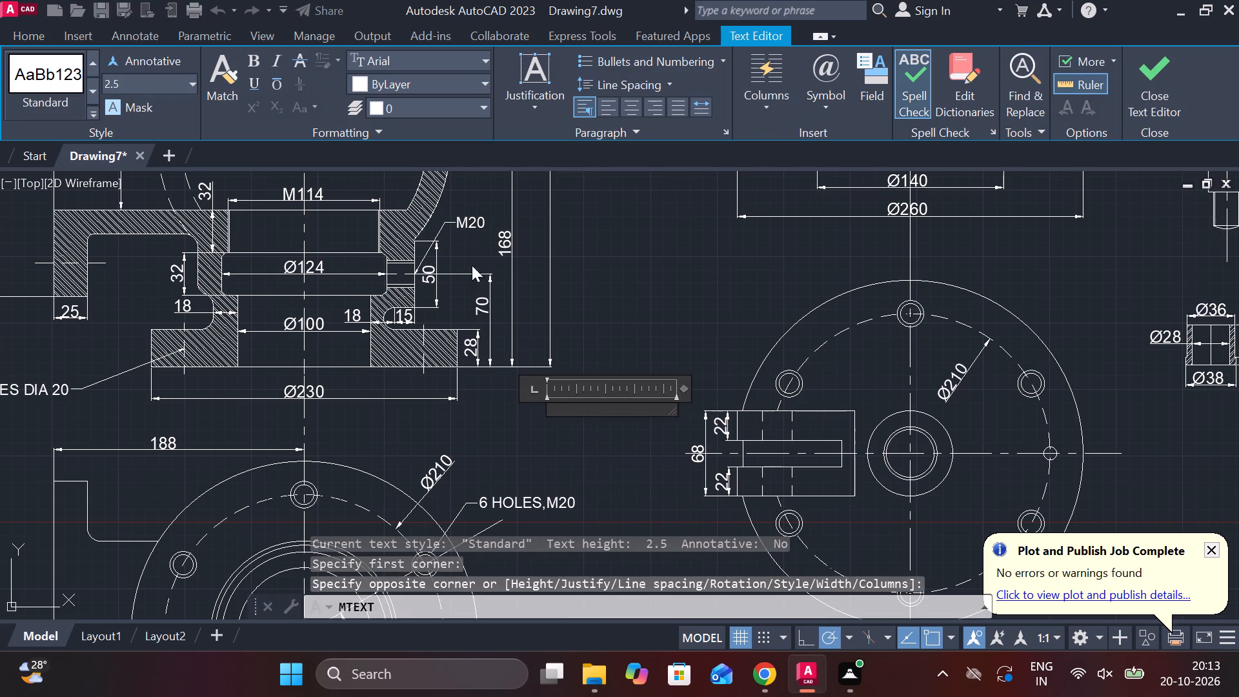
pyautogui.click(156, 86)
pyautogui.write('10')
pyautogui.press('Return')
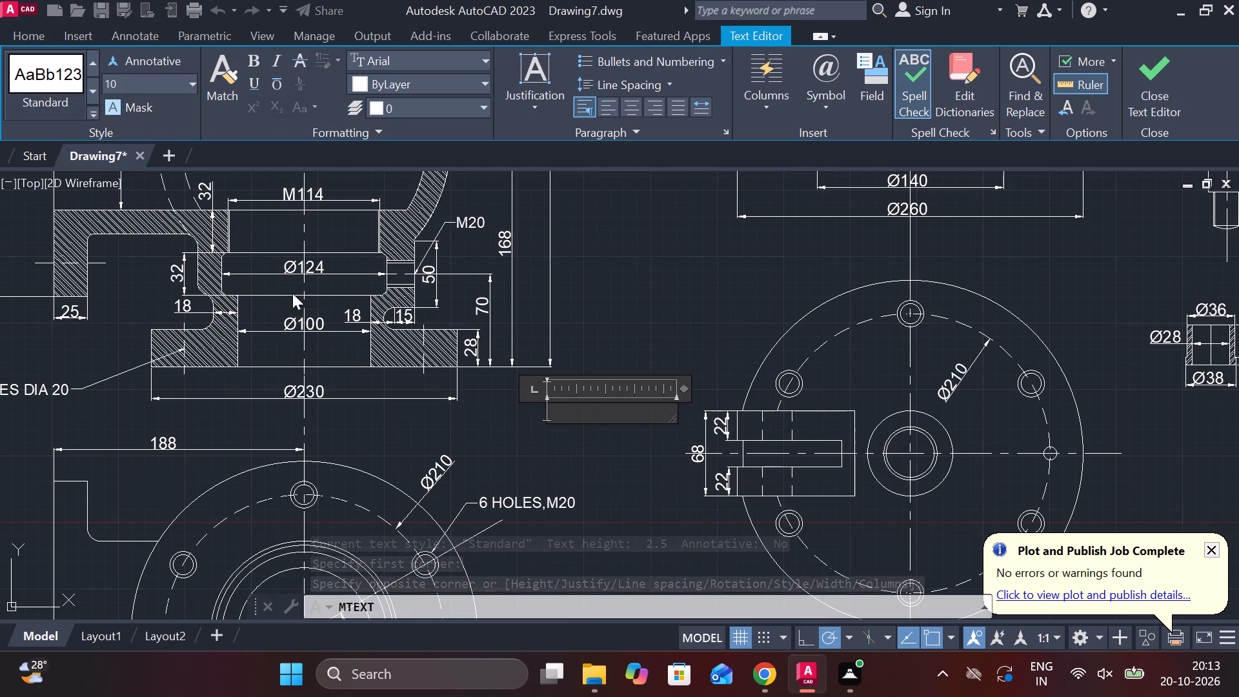
pyautogui.press('1')
pyautogui.click(1163, 91)
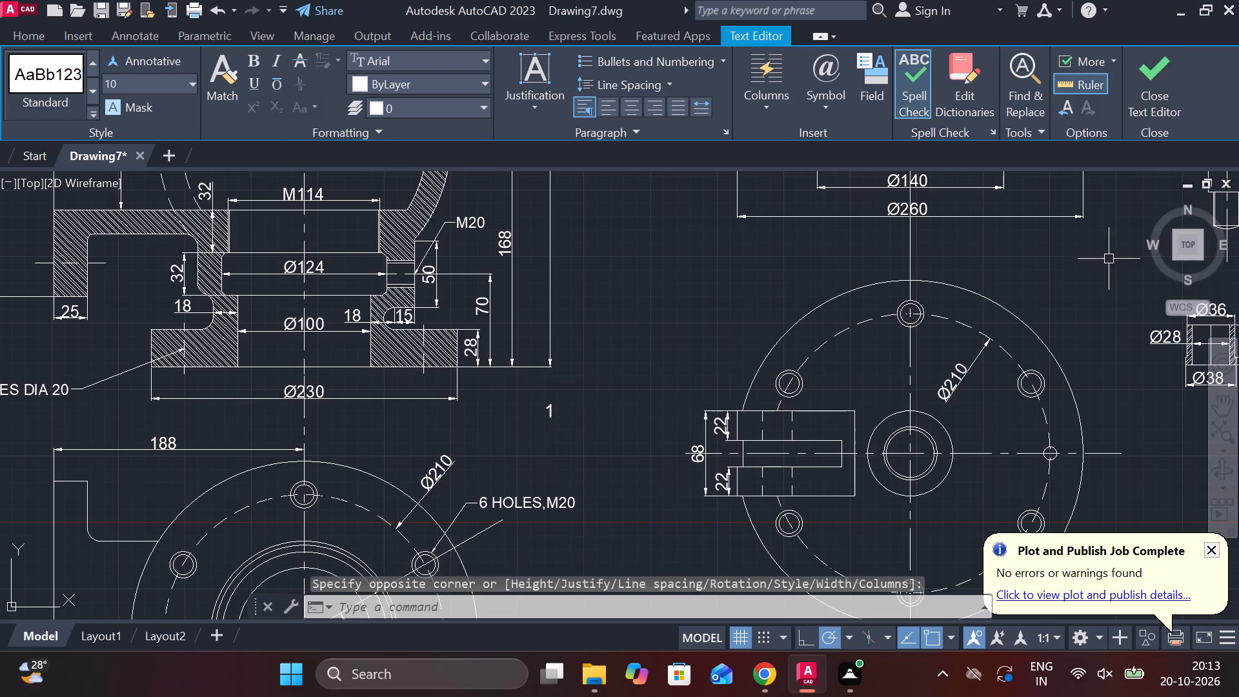
pyautogui.scroll(-2, 532, 416)
pyautogui.moveTo(550, 422); pyautogui.dragTo(699, 412, button='middle')
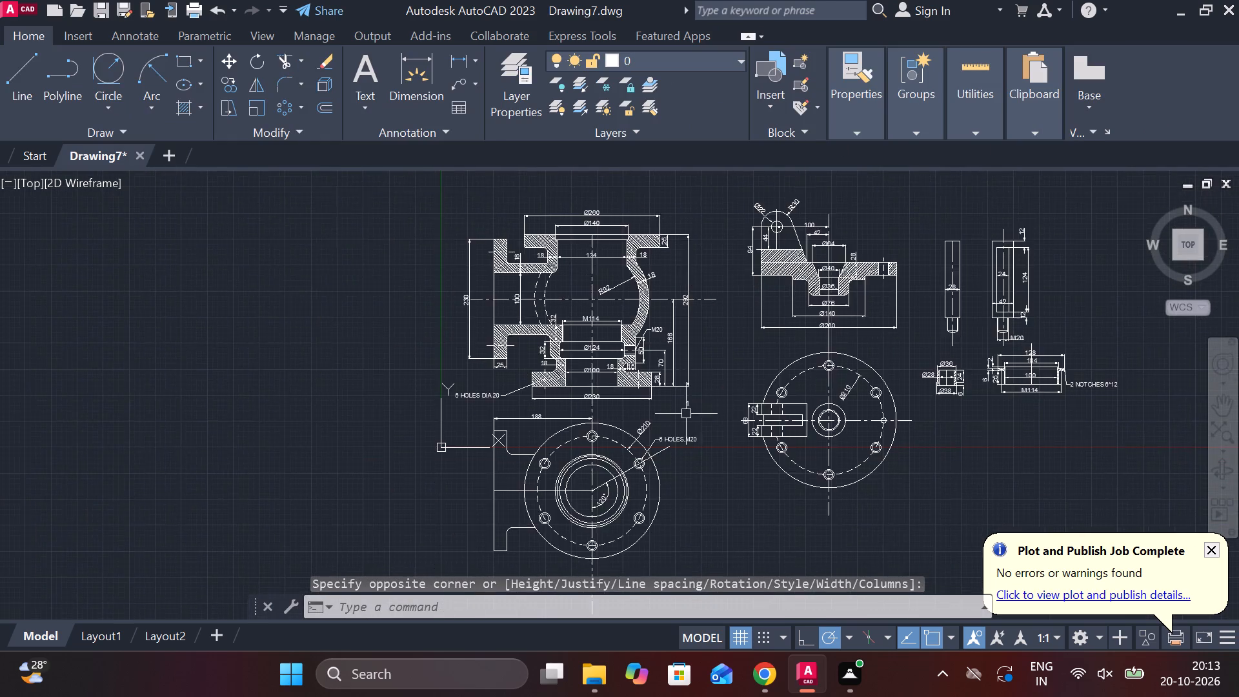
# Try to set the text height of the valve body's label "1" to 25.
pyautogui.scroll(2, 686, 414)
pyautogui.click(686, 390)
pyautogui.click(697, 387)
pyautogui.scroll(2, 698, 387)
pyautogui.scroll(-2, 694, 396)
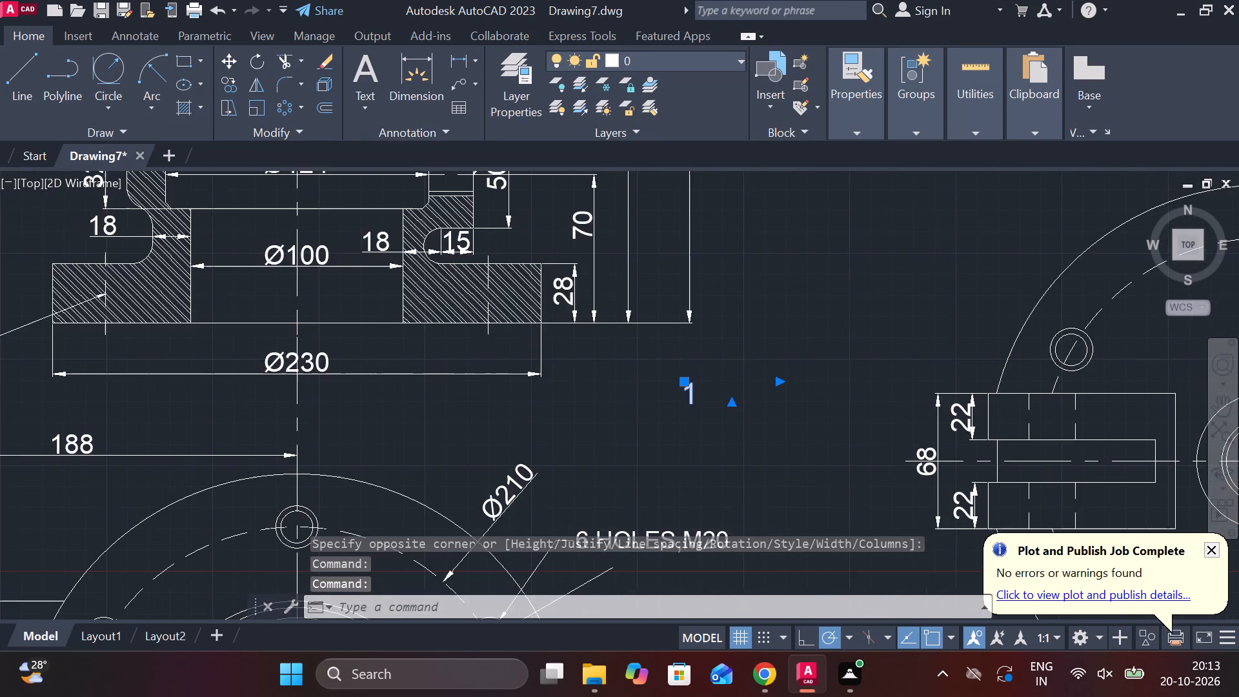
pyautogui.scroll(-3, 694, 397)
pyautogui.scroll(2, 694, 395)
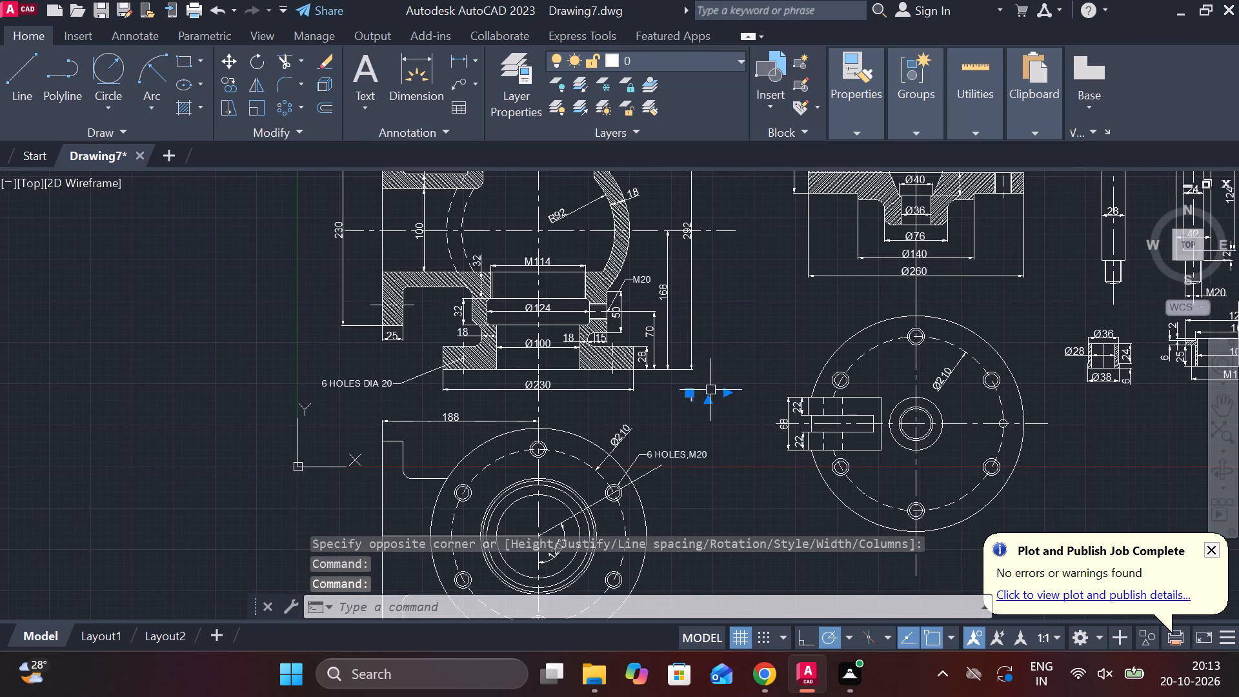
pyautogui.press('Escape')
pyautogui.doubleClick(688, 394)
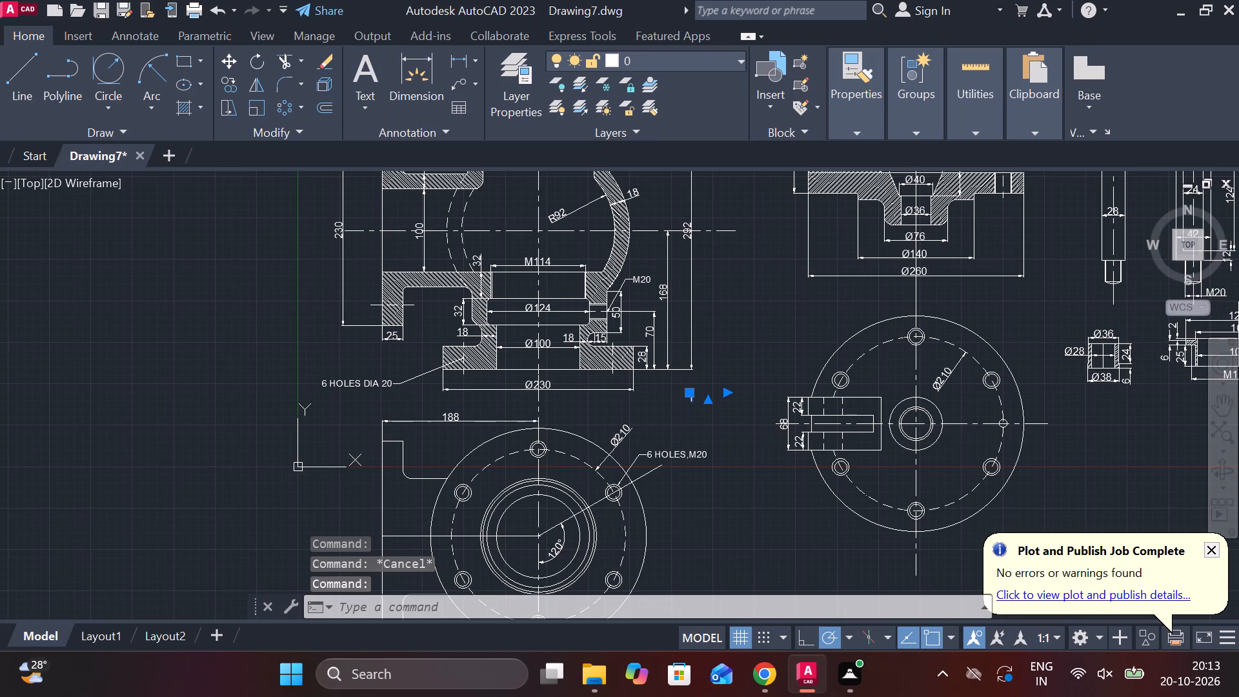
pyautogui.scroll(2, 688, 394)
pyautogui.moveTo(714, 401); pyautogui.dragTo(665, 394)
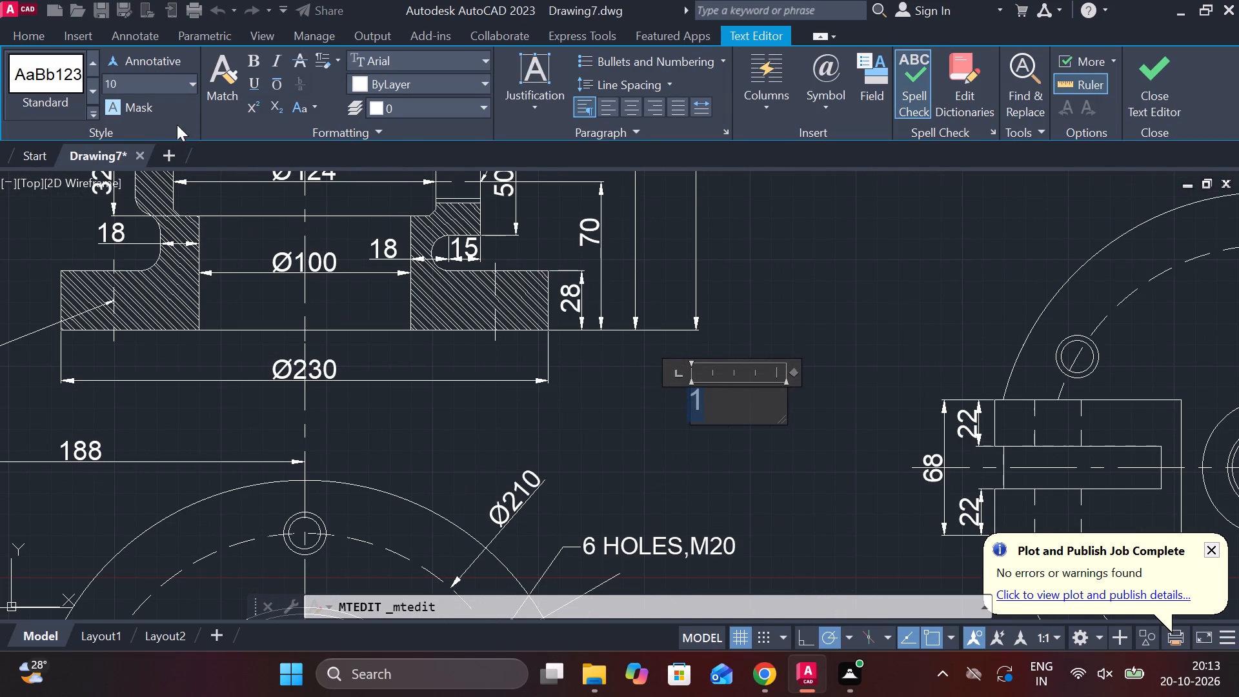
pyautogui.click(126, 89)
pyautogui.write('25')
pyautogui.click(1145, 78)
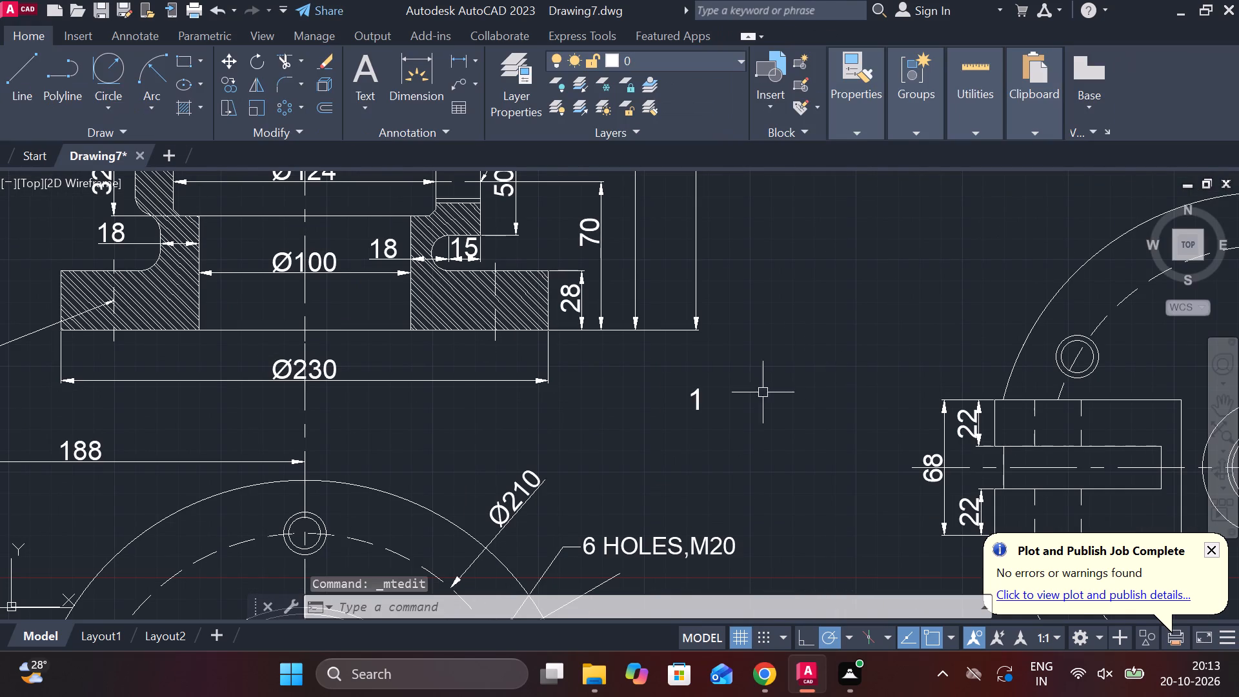
# Set the text height of the valve body's label "1" to 25.
pyautogui.click(692, 393)
pyautogui.doubleClick(692, 393)
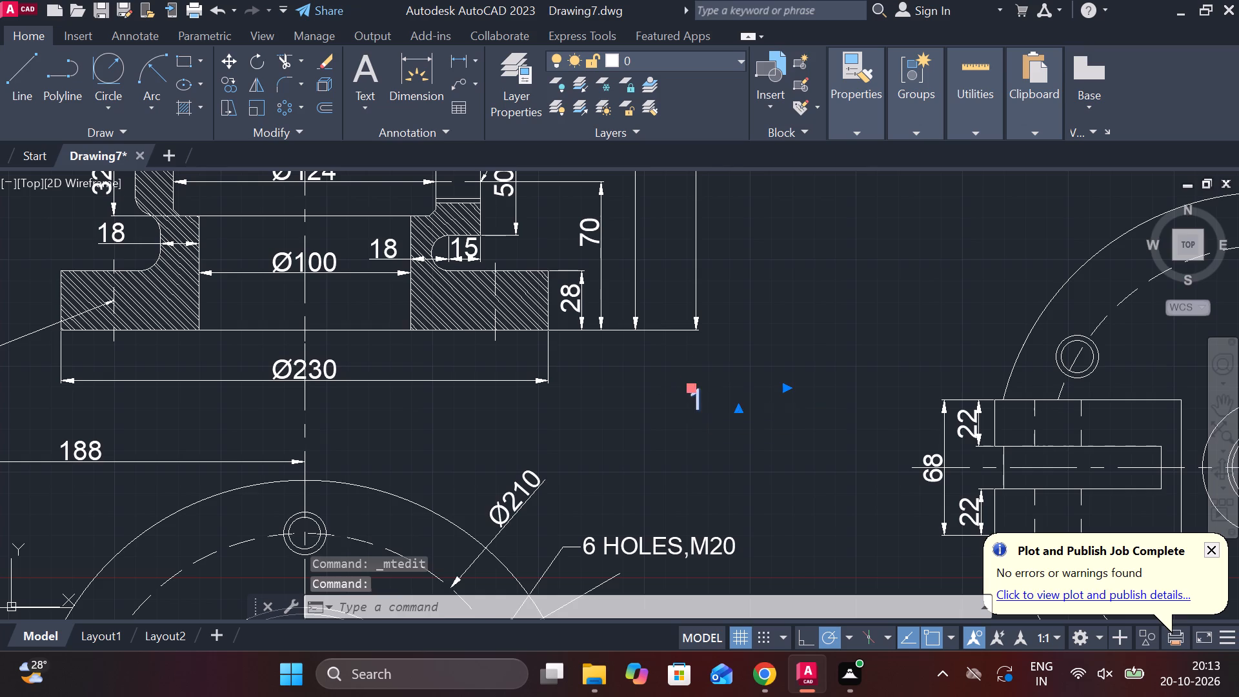
pyautogui.press('Escape')
pyautogui.click(700, 401)
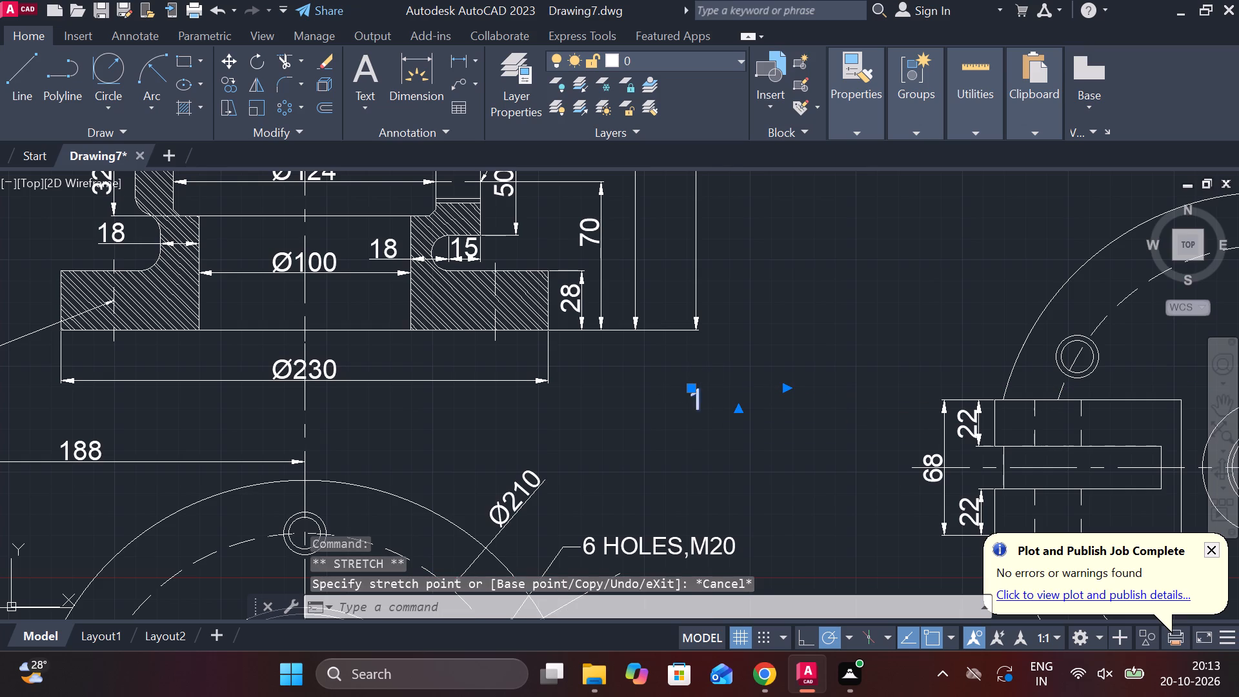
pyautogui.press('Escape')
pyautogui.doubleClick(696, 402)
pyautogui.scroll(1, 696, 402)
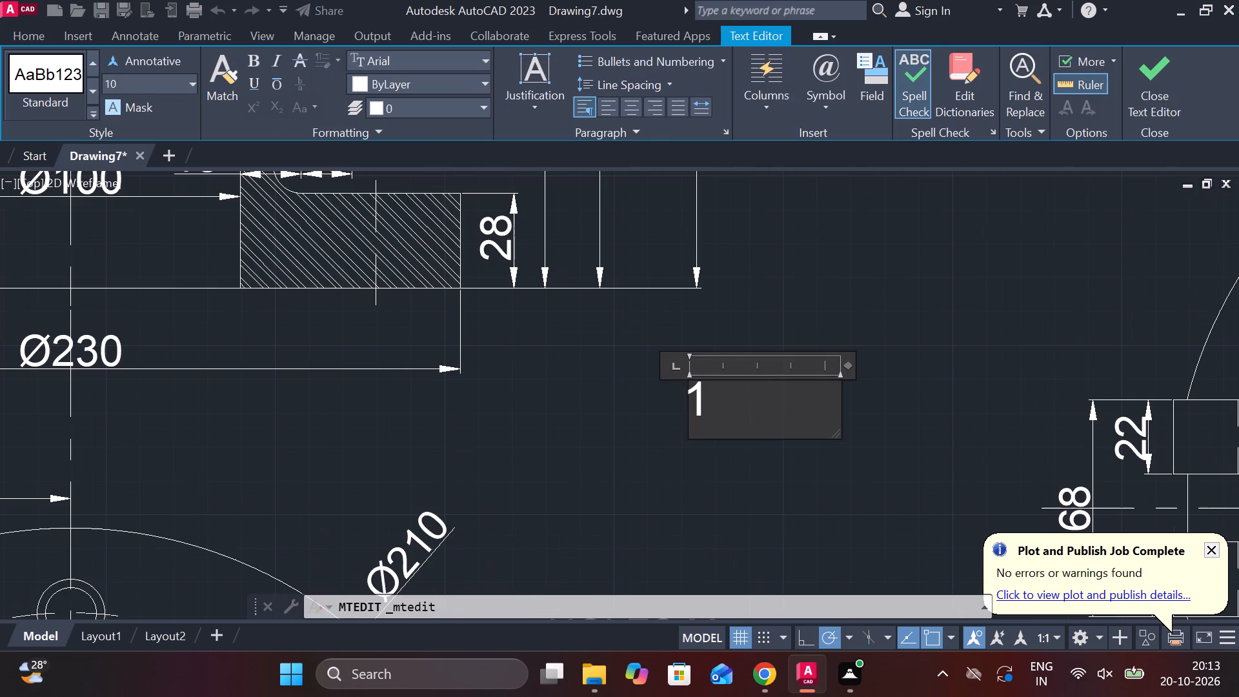
pyautogui.moveTo(696, 402); pyautogui.dragTo(649, 401)
pyautogui.moveTo(718, 412); pyautogui.dragTo(685, 399)
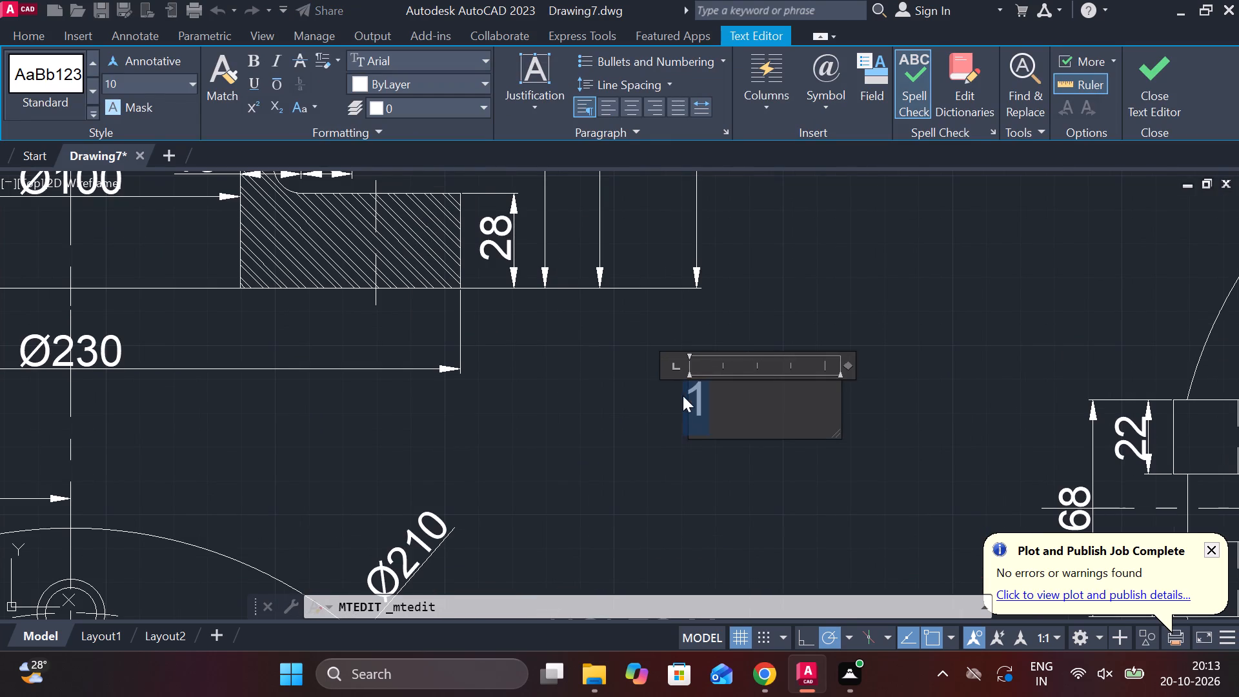
pyautogui.click(133, 86)
pyautogui.write('25')
pyautogui.press('Return')
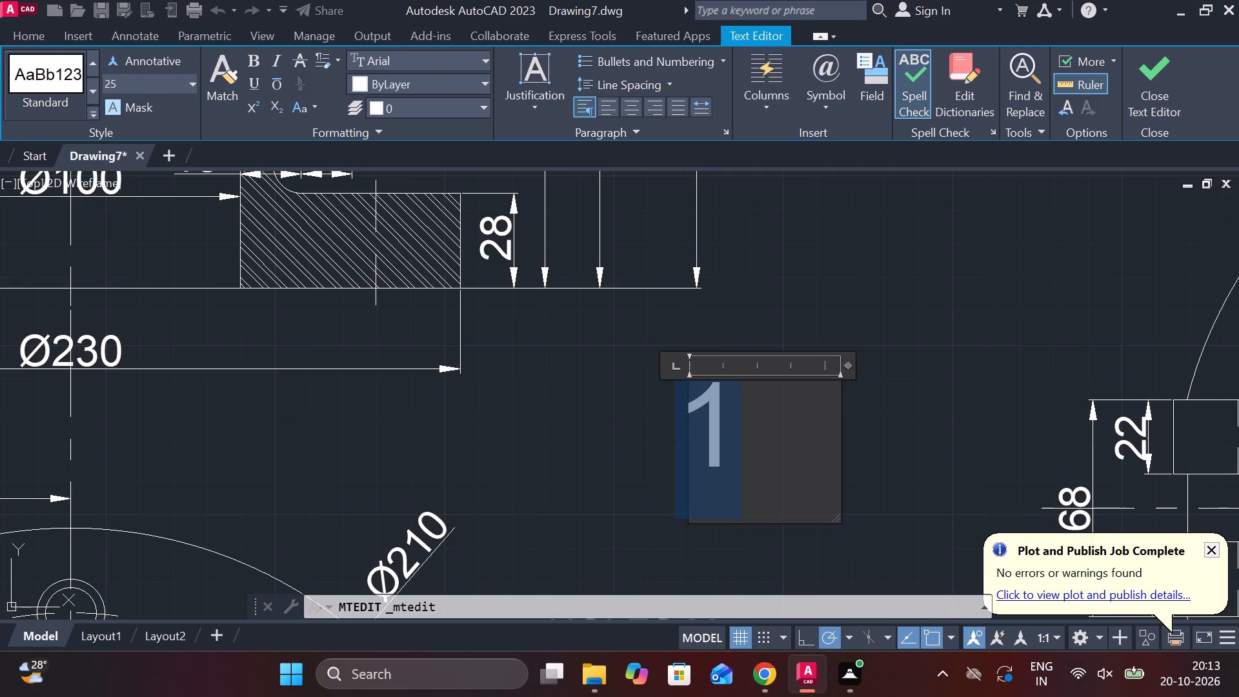
pyautogui.click(1181, 77)
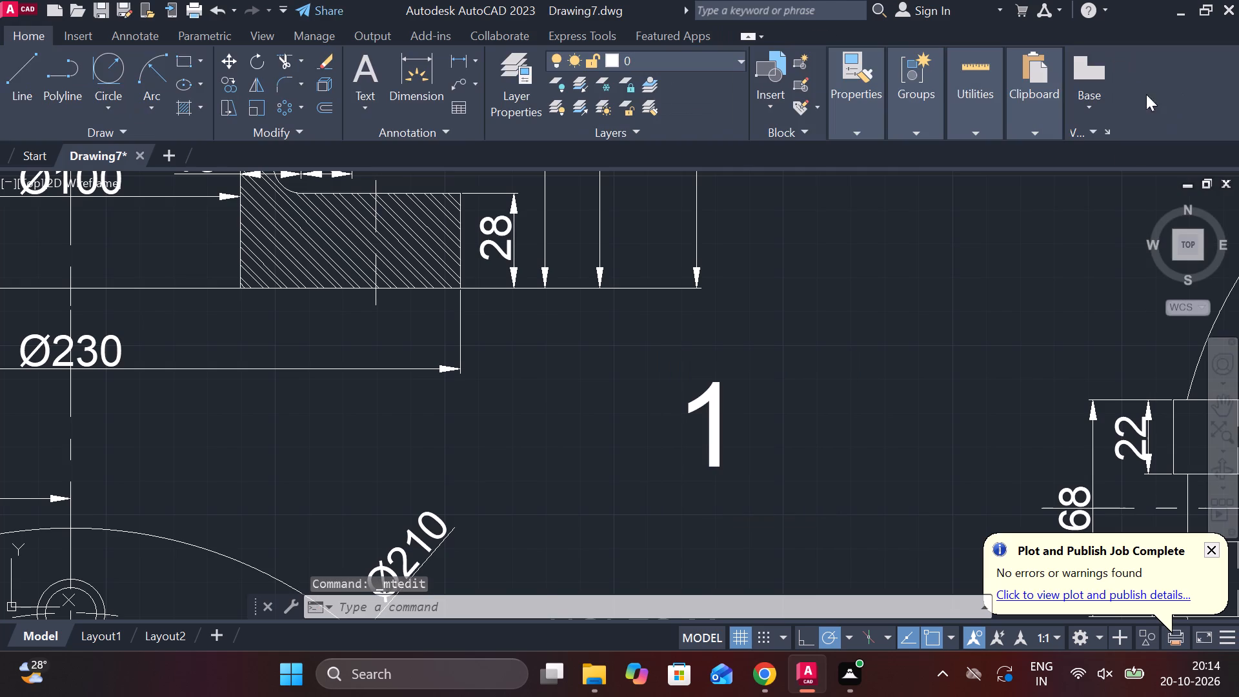
# Narrow the text frame of the label "1" to a width of 25 and centre the number within it.
pyautogui.scroll(-2, 956, 318)
pyautogui.doubleClick(857, 358)
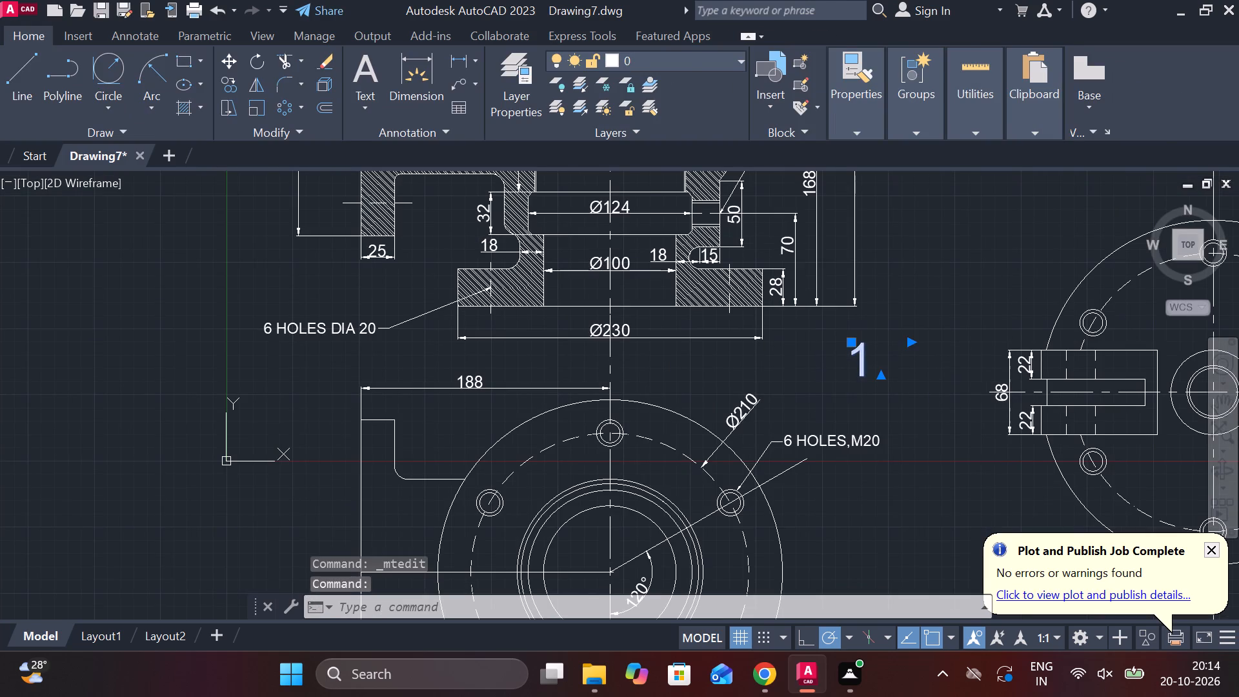
pyautogui.scroll(2, 857, 358)
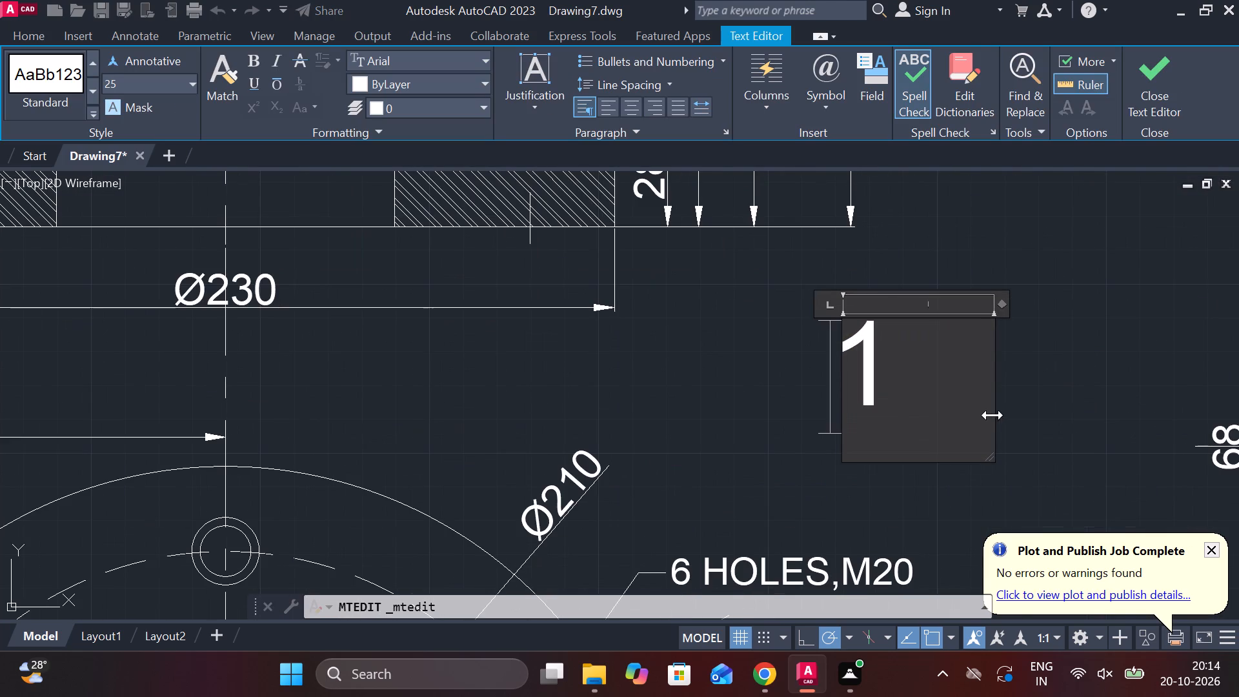
pyautogui.moveTo(992, 415); pyautogui.dragTo(887, 370)
pyautogui.moveTo(927, 460); pyautogui.dragTo(890, 406)
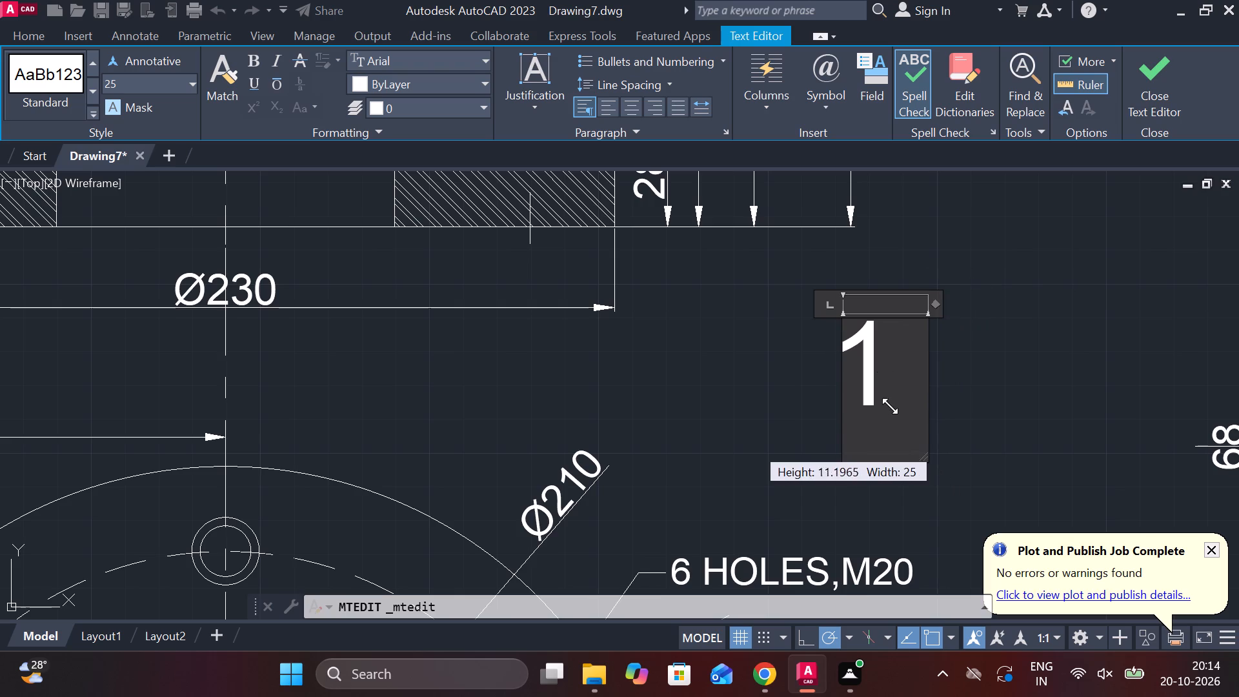
pyautogui.moveTo(890, 406); pyautogui.dragTo(884, 399)
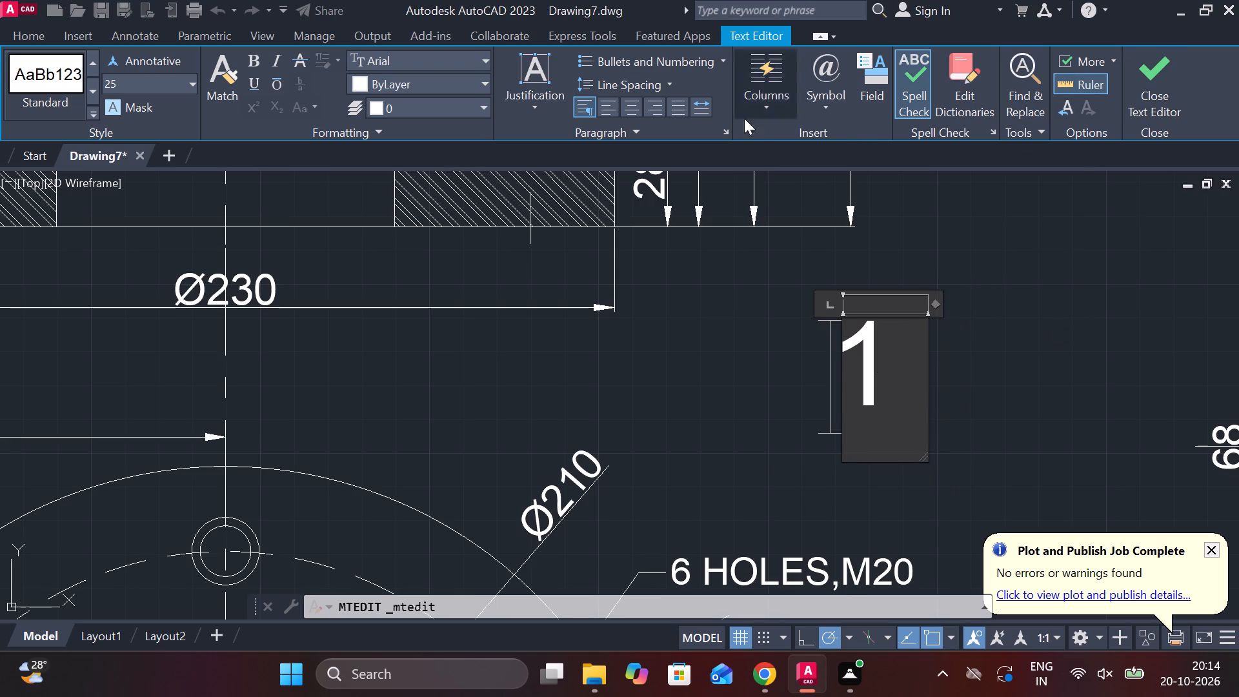
pyautogui.click(632, 106)
pyautogui.click(1149, 99)
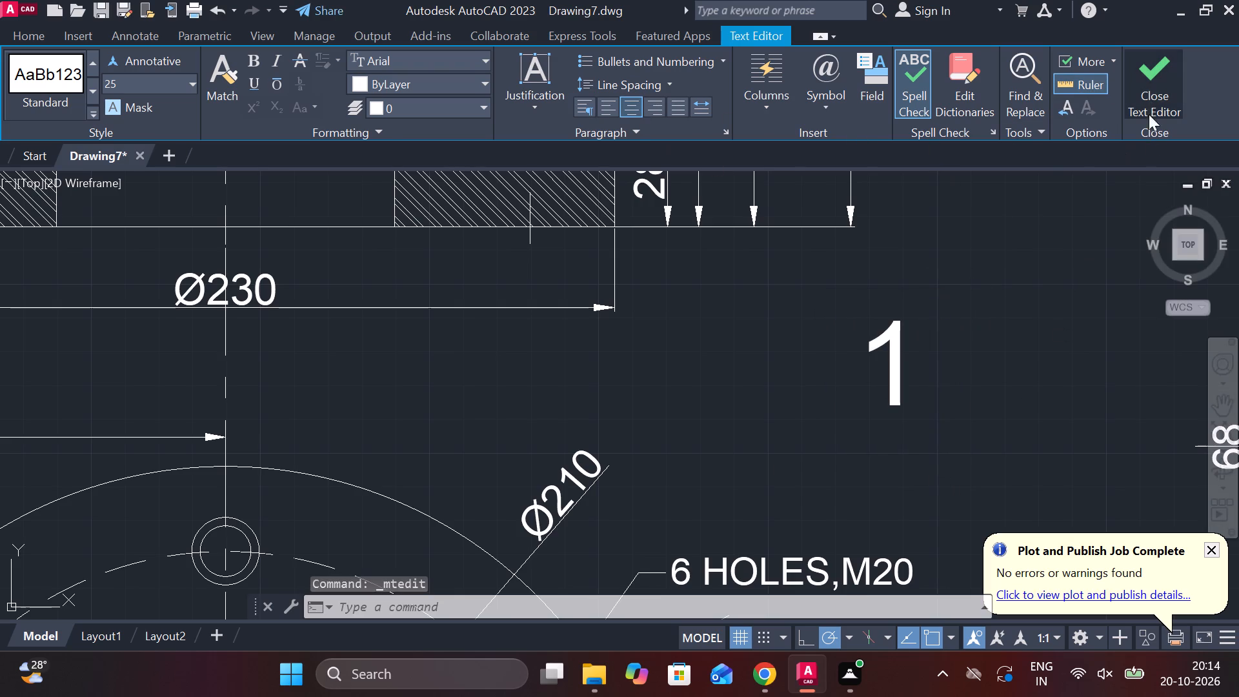
# Draw a circle just below and right of the label "1", large enough to enclose the number.
pyautogui.scroll(-1, 965, 307)
pyautogui.moveTo(962, 374); pyautogui.dragTo(925, 353, button='middle')
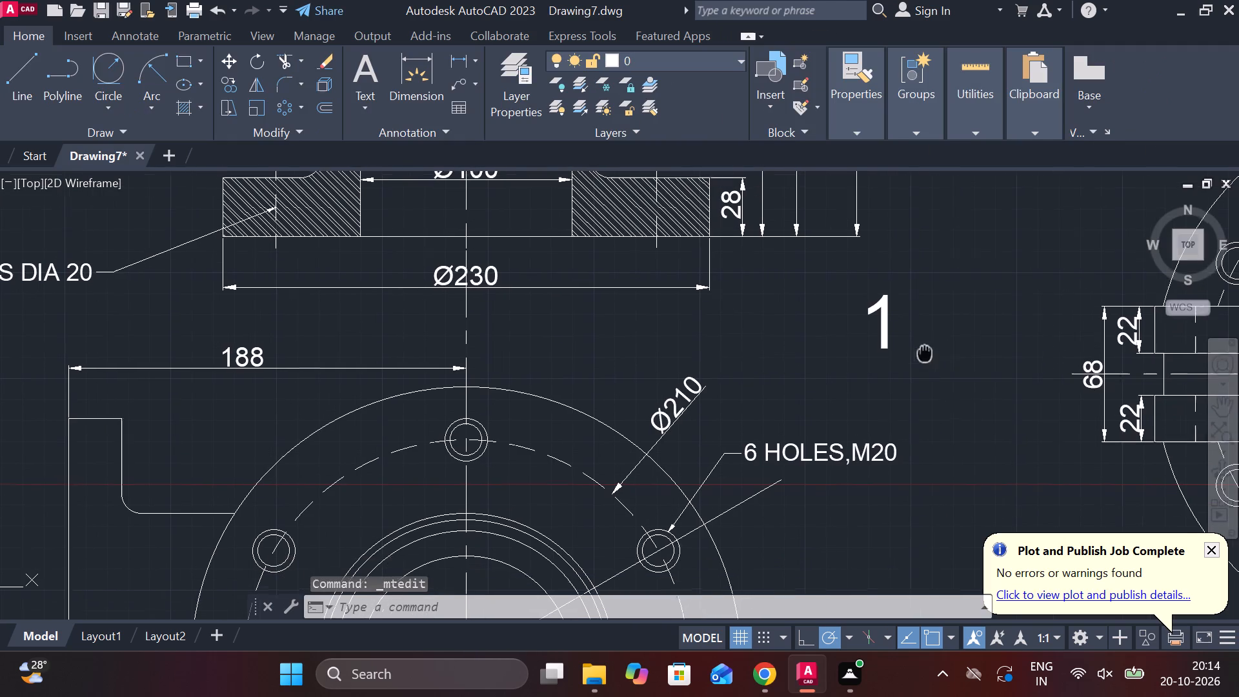
pyautogui.write('C')
pyautogui.press('space')
pyautogui.click(938, 379)
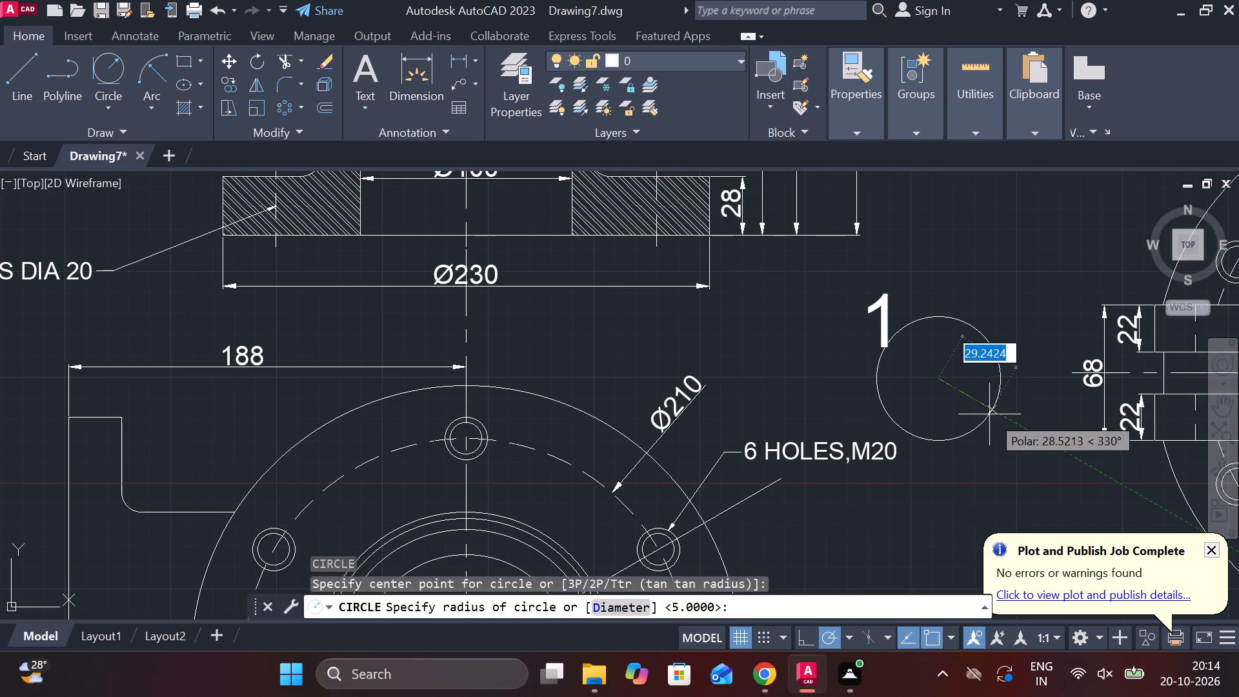
pyautogui.click(985, 409)
pyautogui.press('Escape')
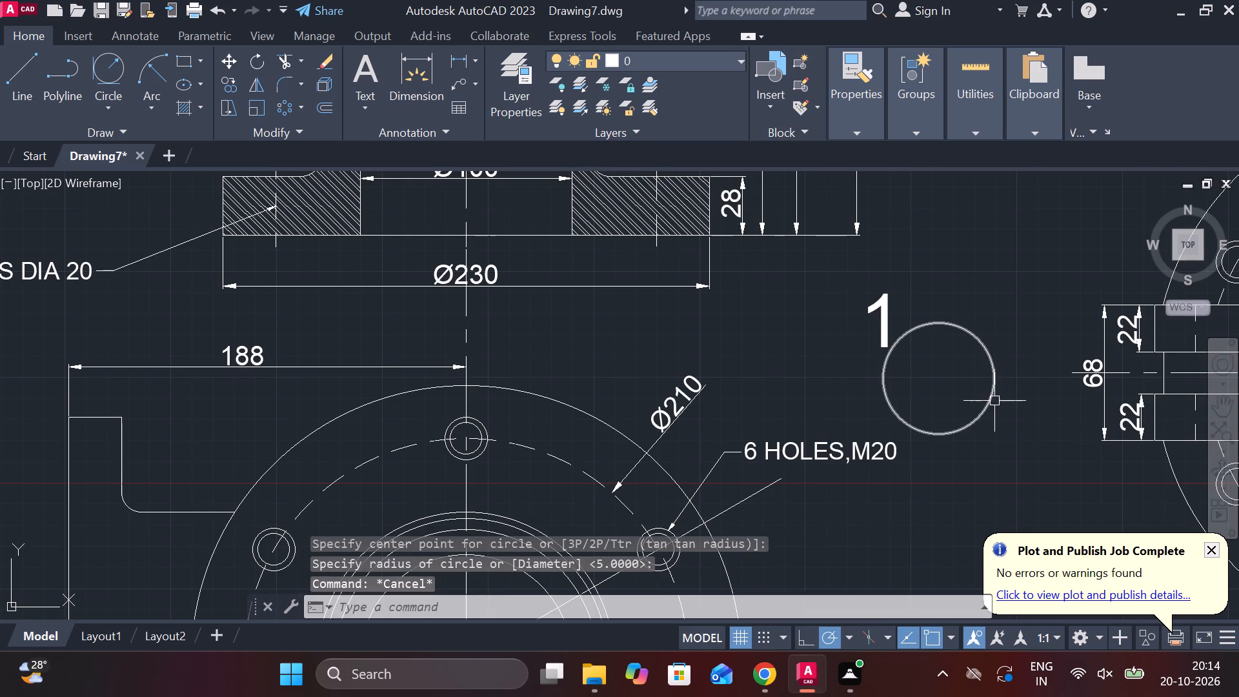
# Move the circle by its centre so that it encloses the label "1" centrally.
pyautogui.click(992, 401)
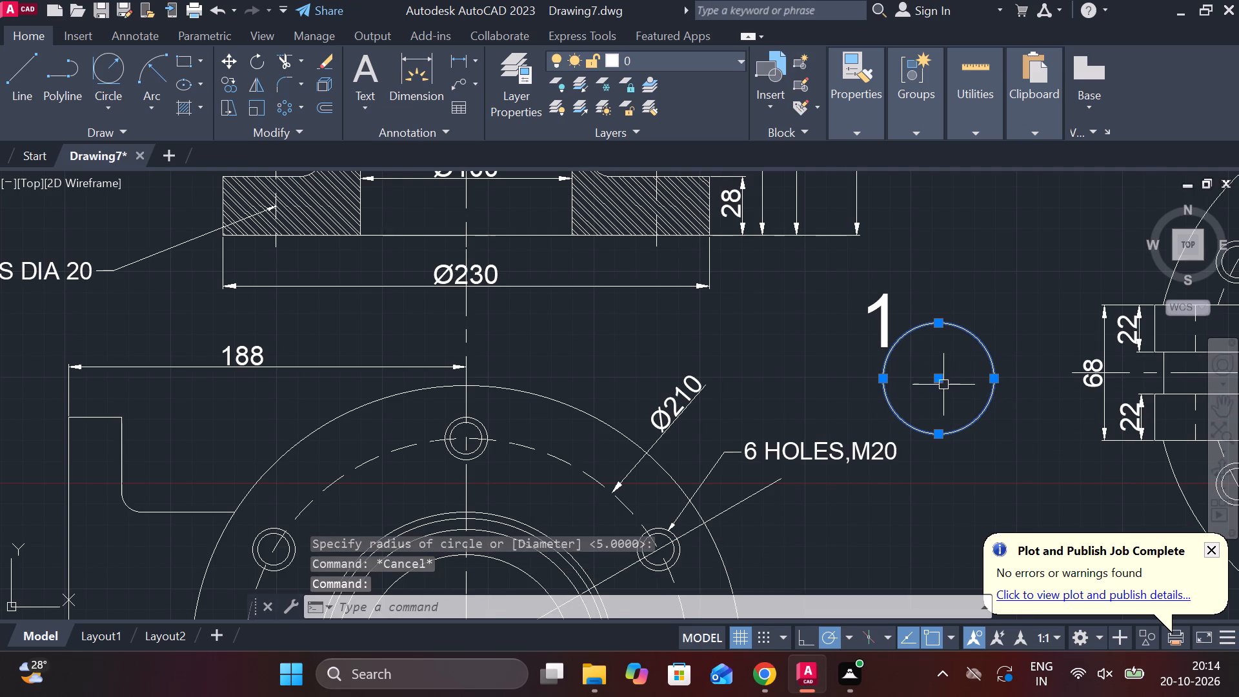
pyautogui.click(940, 378)
pyautogui.scroll(1, 884, 327)
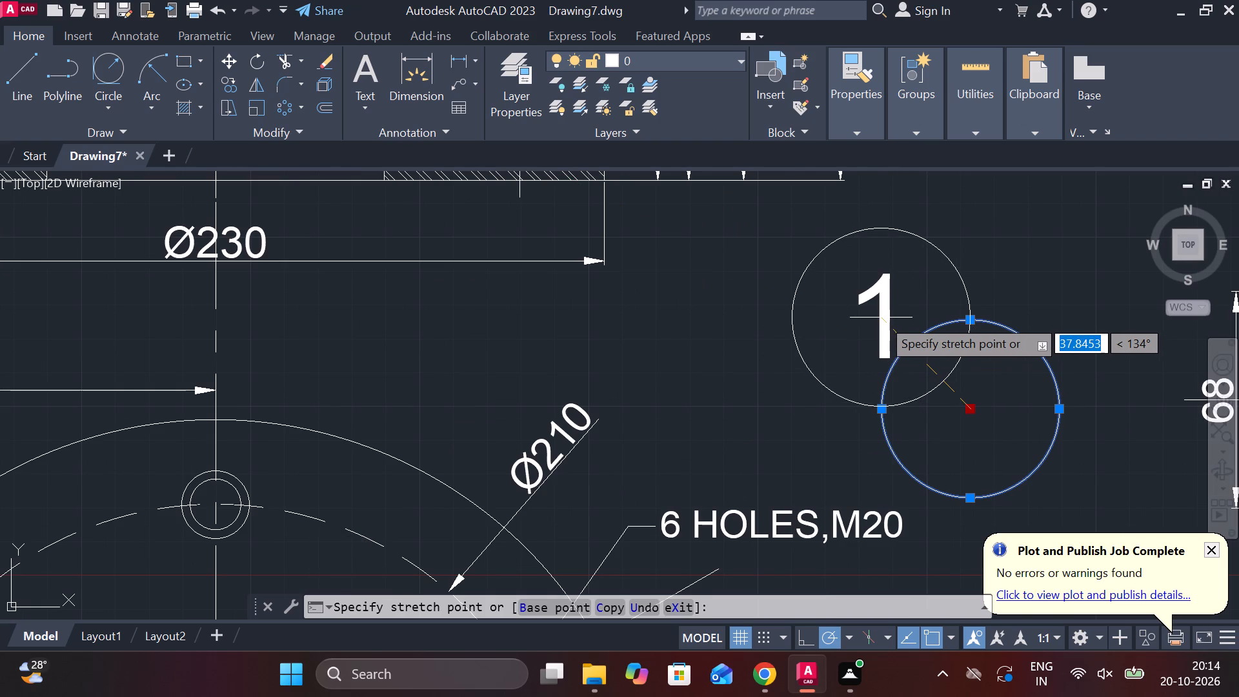
pyautogui.click(881, 323)
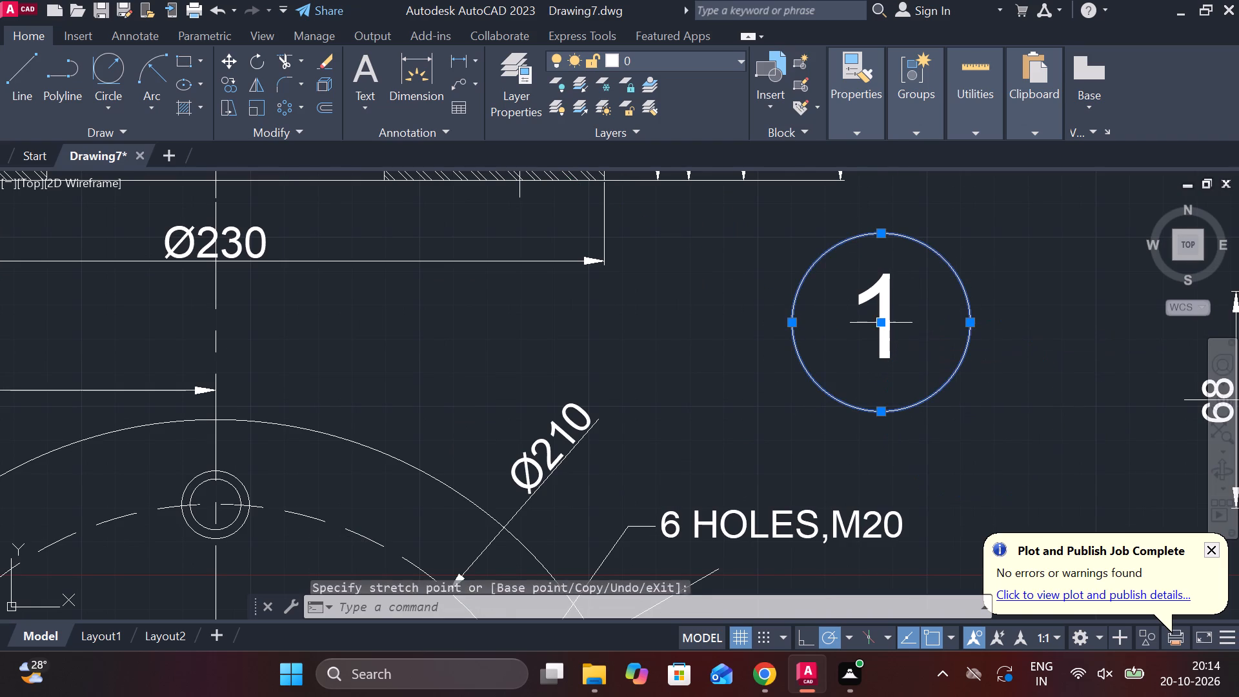
pyautogui.press('Escape')
# Copy the valve body's circled "1" to the space between the cover's Ø260 section dimension and its circular plan view.
pyautogui.scroll(-4, 914, 347)
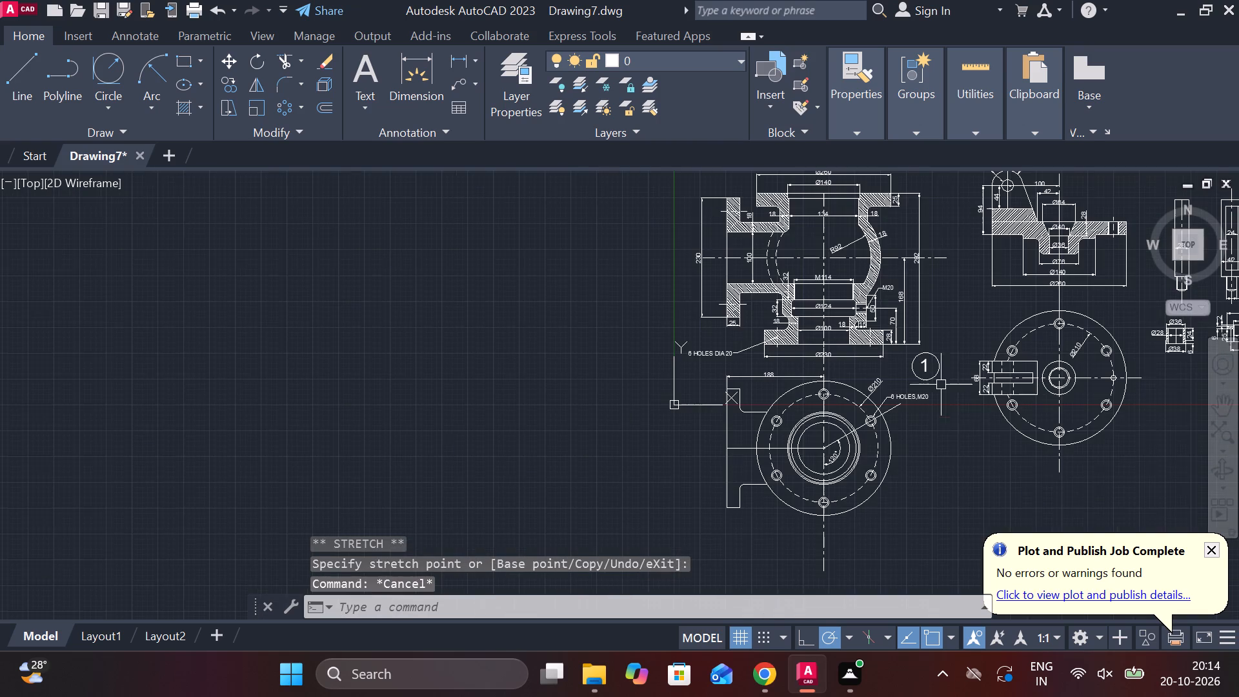
pyautogui.middleClick(968, 424)
pyautogui.scroll(3, 909, 327)
pyautogui.moveTo(973, 414); pyautogui.dragTo(843, 314, button='middle')
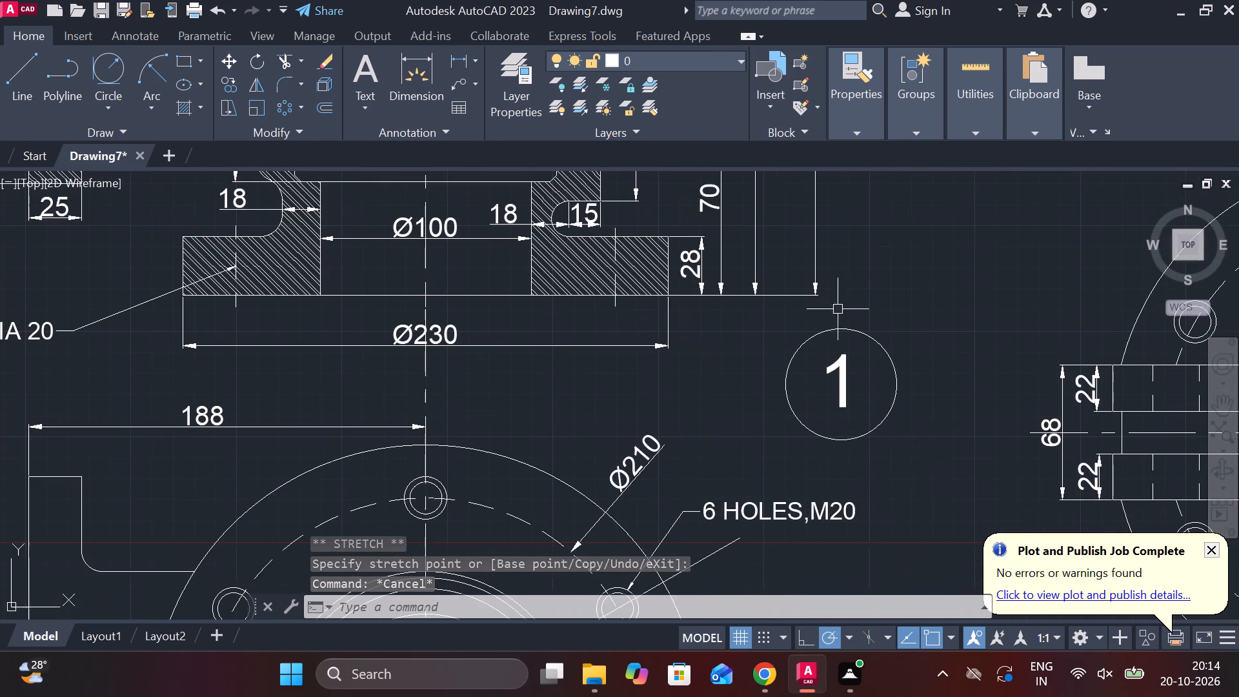
pyautogui.moveTo(922, 454); pyautogui.dragTo(916, 449)
pyautogui.click(777, 328)
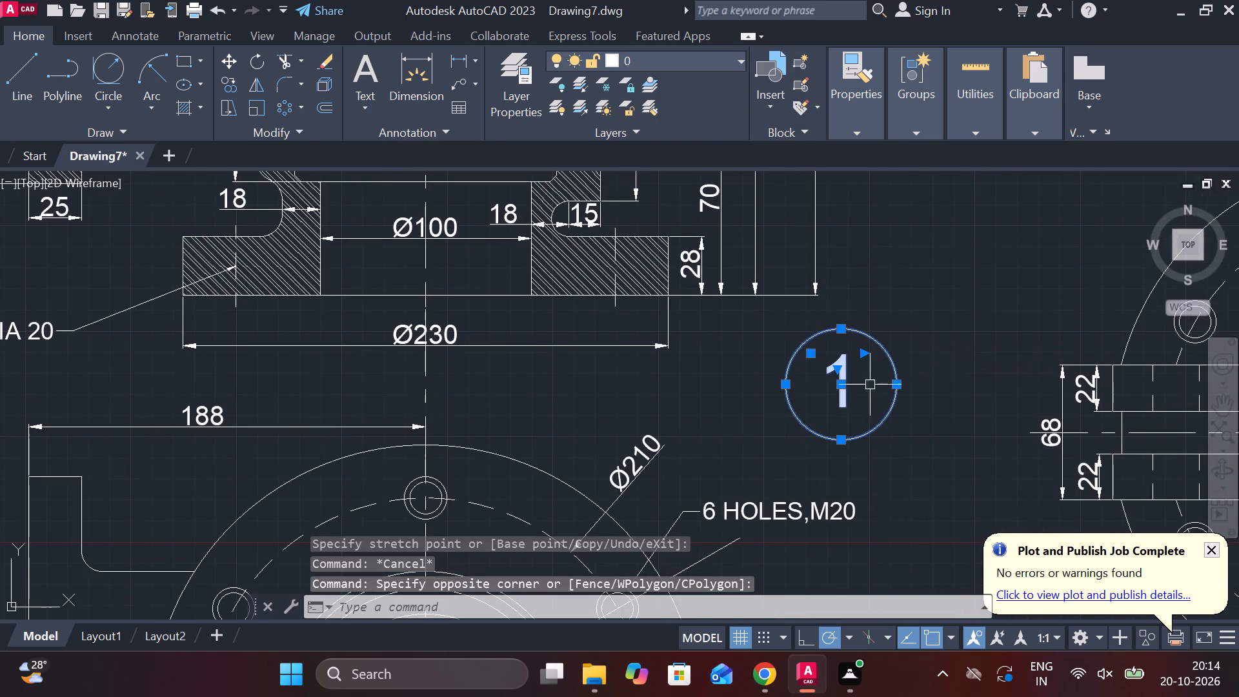
pyautogui.write('CO')
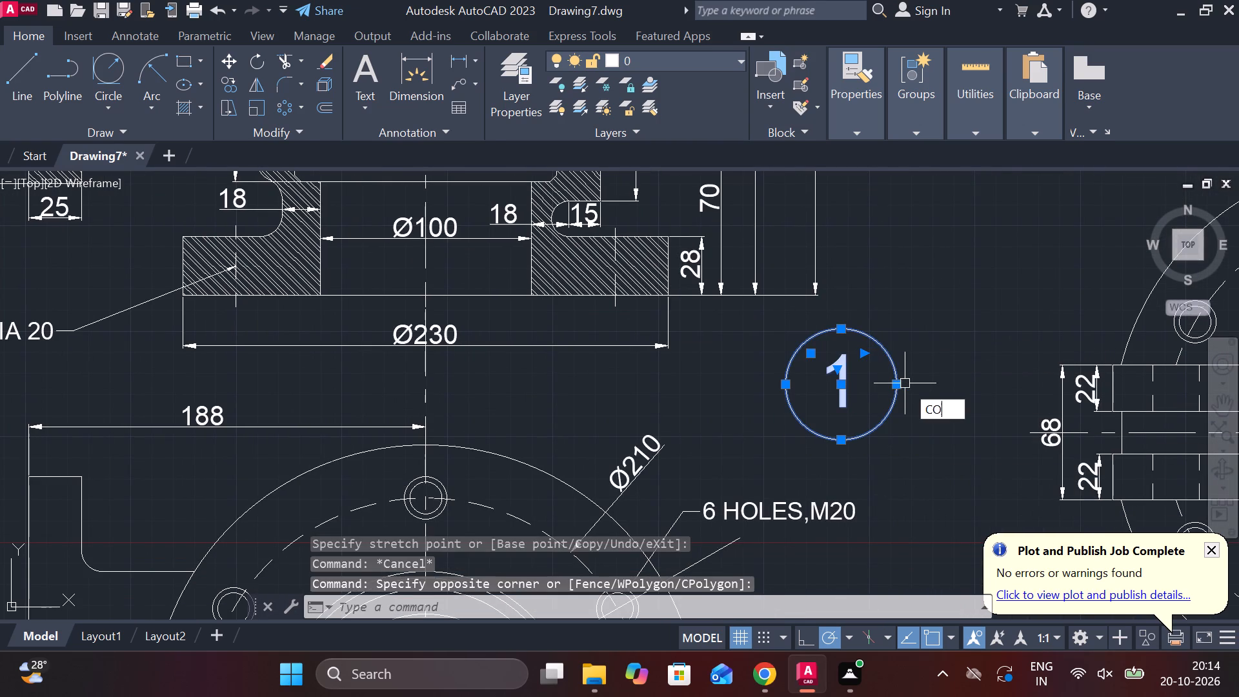
pyautogui.press('Return')
pyautogui.click(858, 393)
pyautogui.scroll(-2, 869, 418)
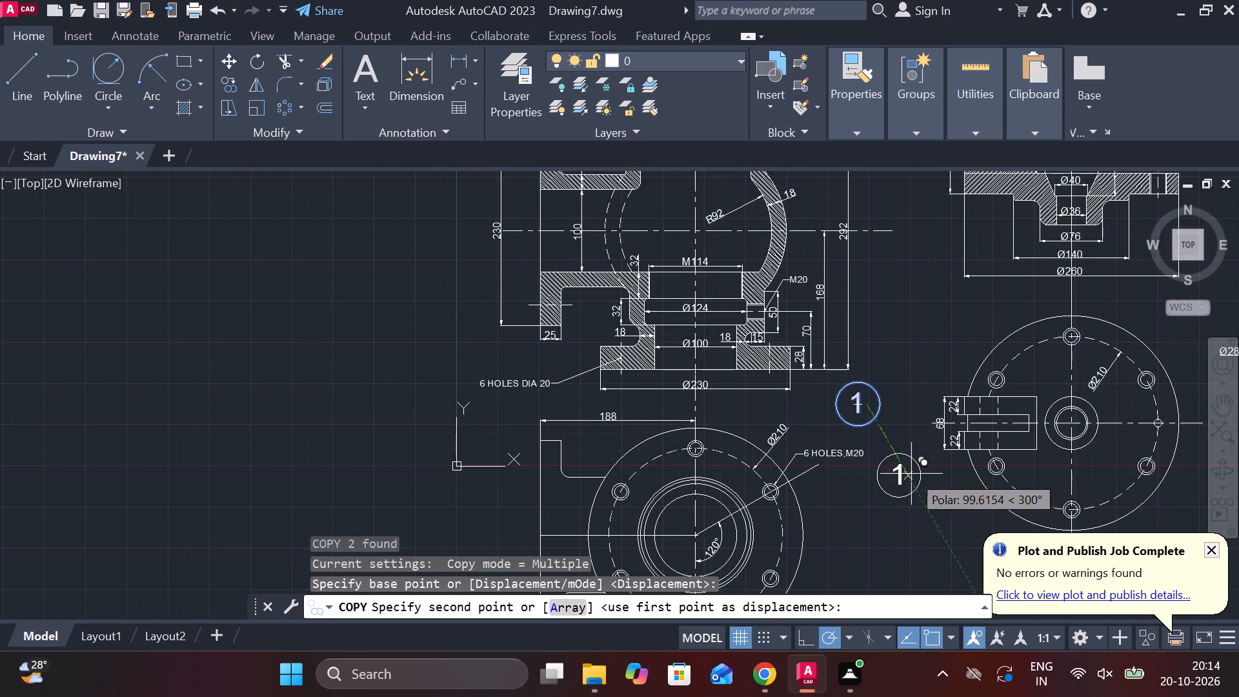
pyautogui.moveTo(909, 474); pyautogui.dragTo(769, 389, button='middle')
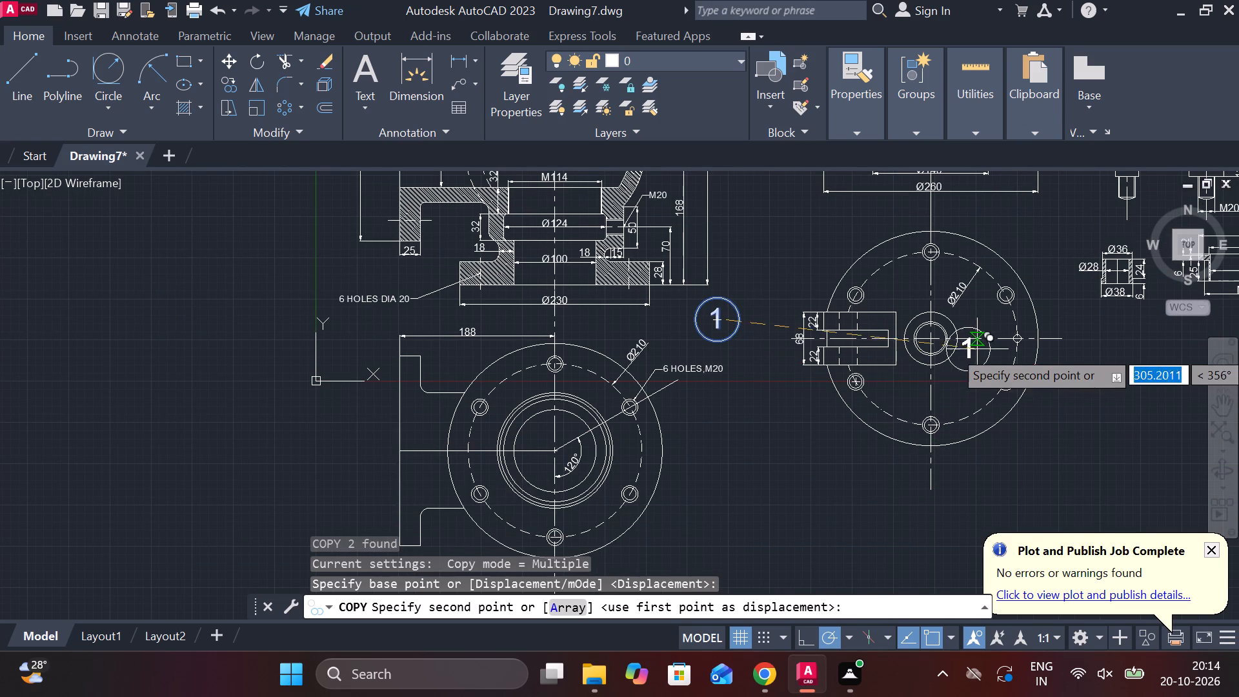
pyautogui.scroll(1, 942, 460)
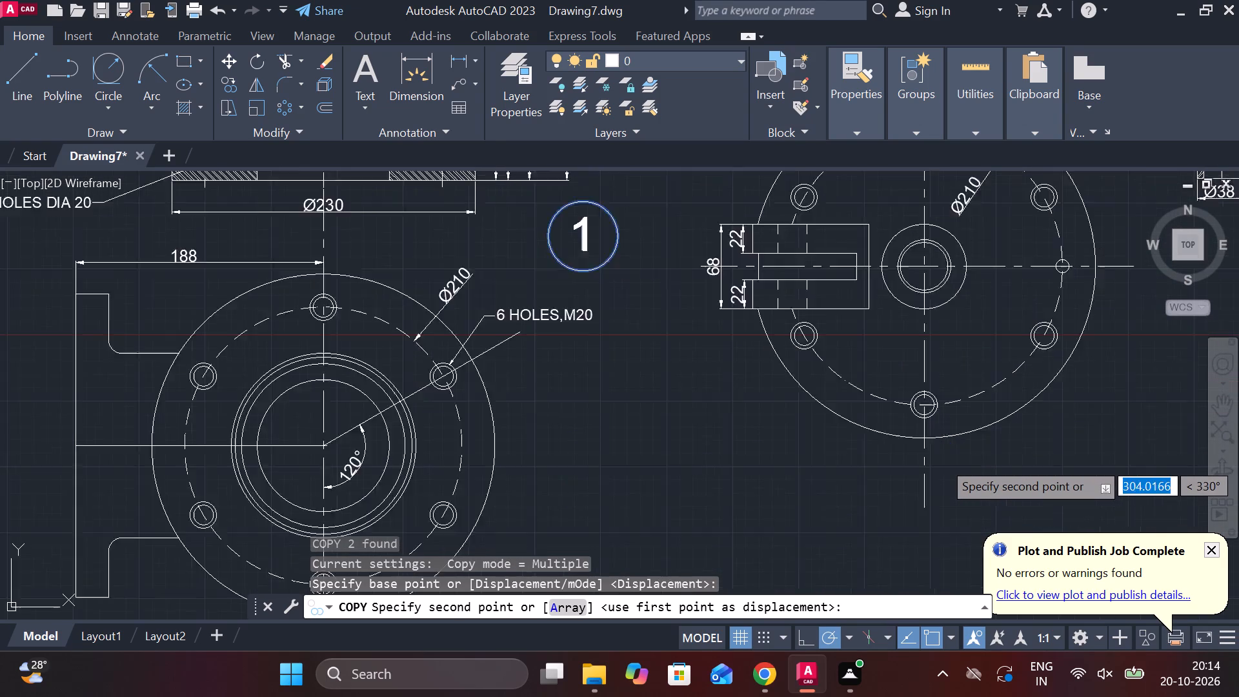
pyautogui.scroll(1, 942, 460)
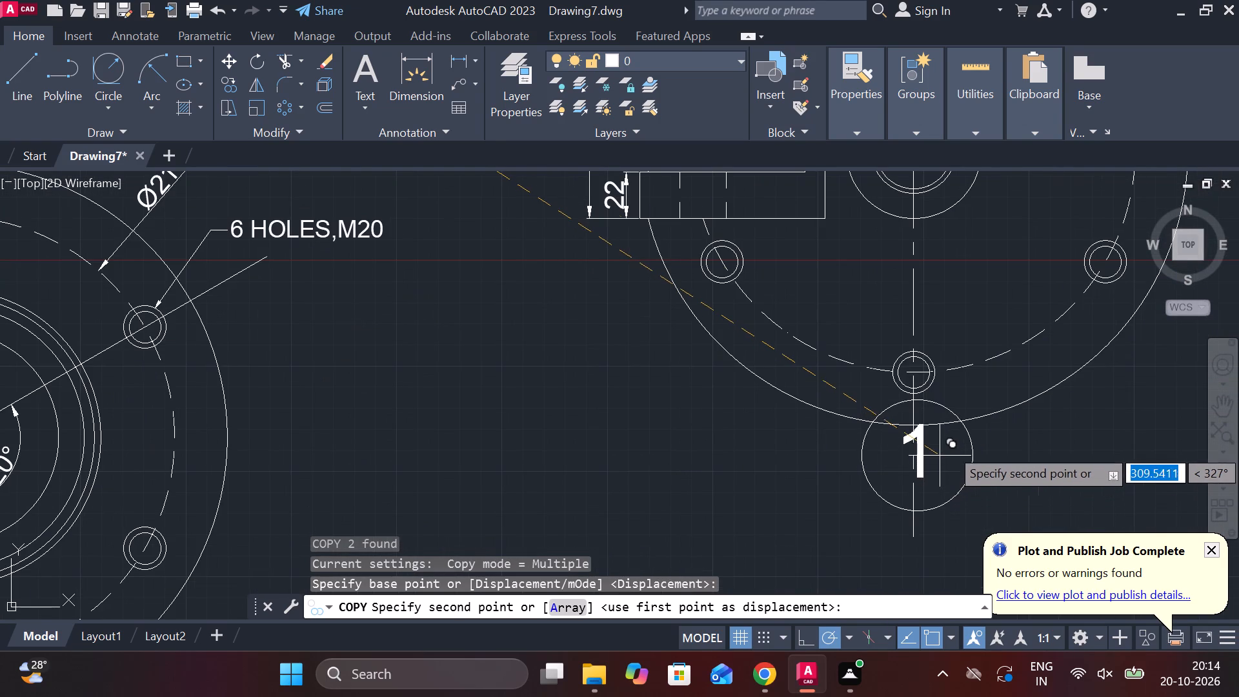
pyautogui.moveTo(1032, 338); pyautogui.dragTo(801, 447, button='middle')
pyautogui.scroll(-2, 803, 401)
pyautogui.moveTo(836, 354); pyautogui.dragTo(732, 445, button='middle')
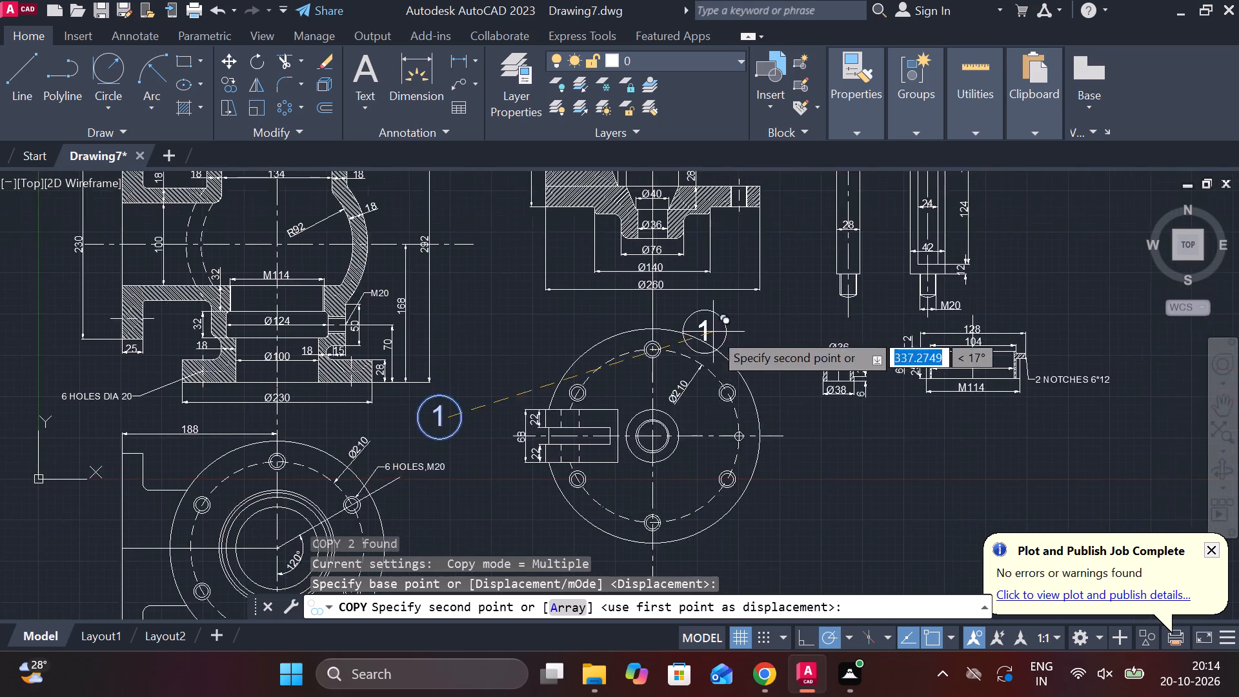
pyautogui.scroll(2, 712, 328)
pyautogui.scroll(-1, 763, 301)
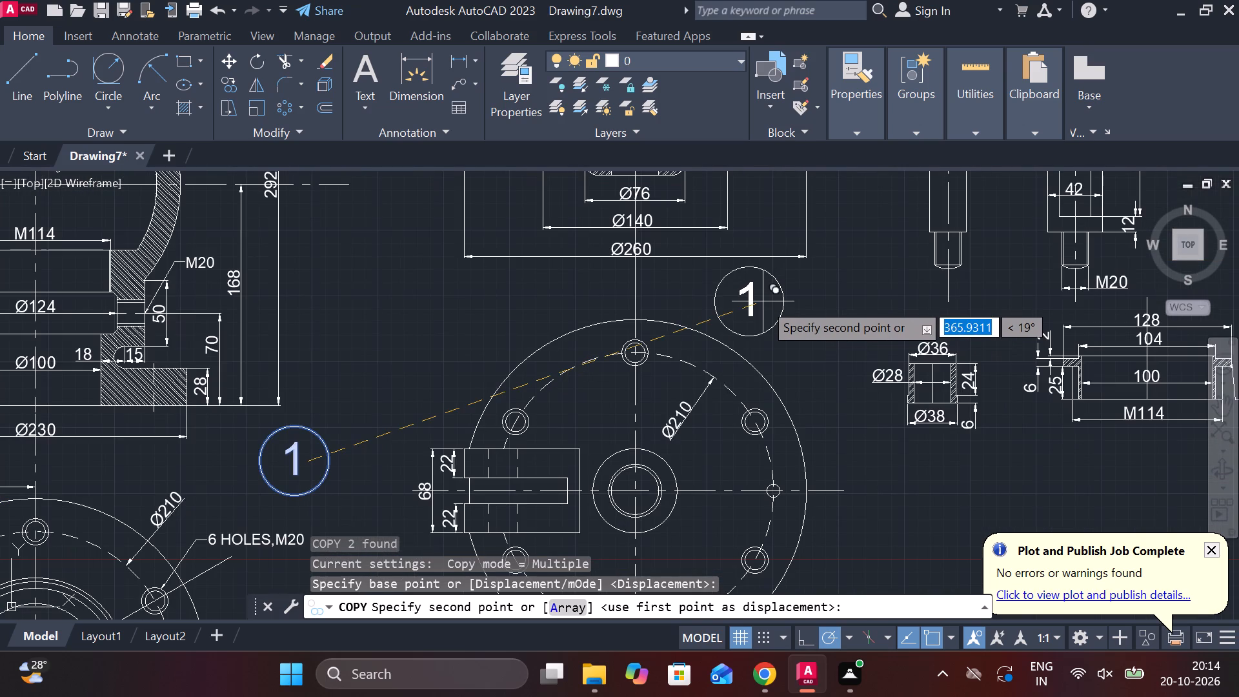
pyautogui.click(763, 301)
# Place another copy of the circled "1" just above the 28-wide spindle.
pyautogui.scroll(-1, 860, 334)
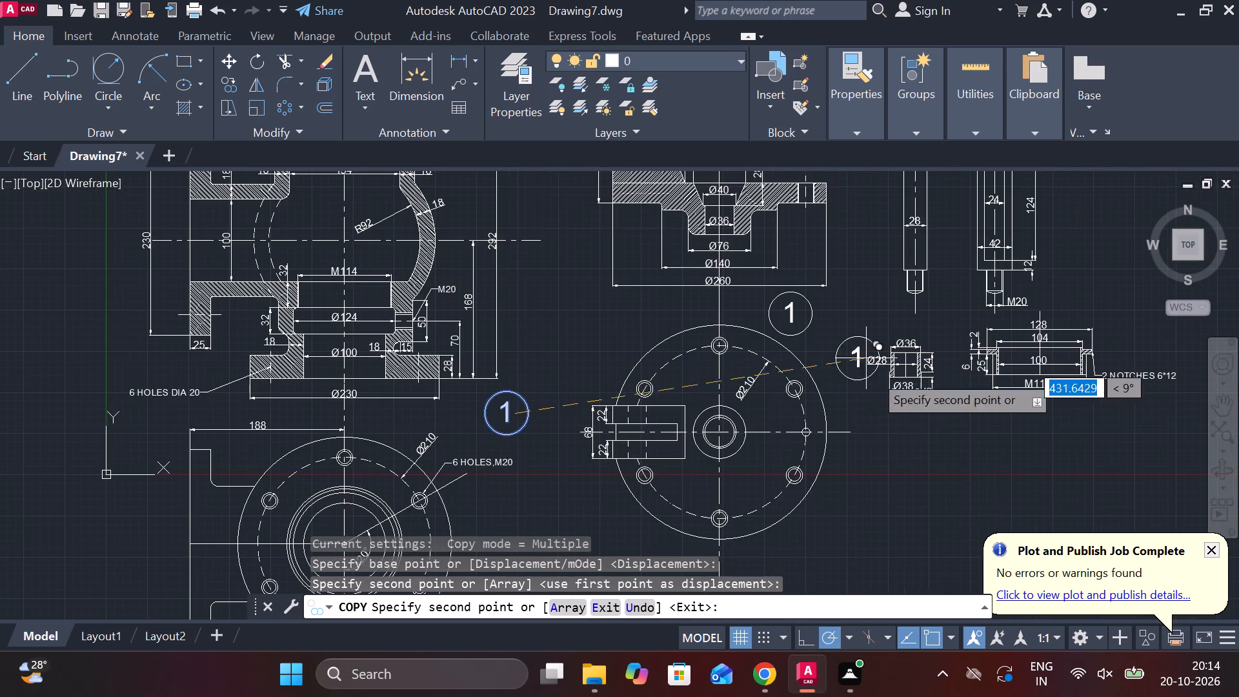
pyautogui.moveTo(925, 463); pyautogui.dragTo(851, 461, button='middle')
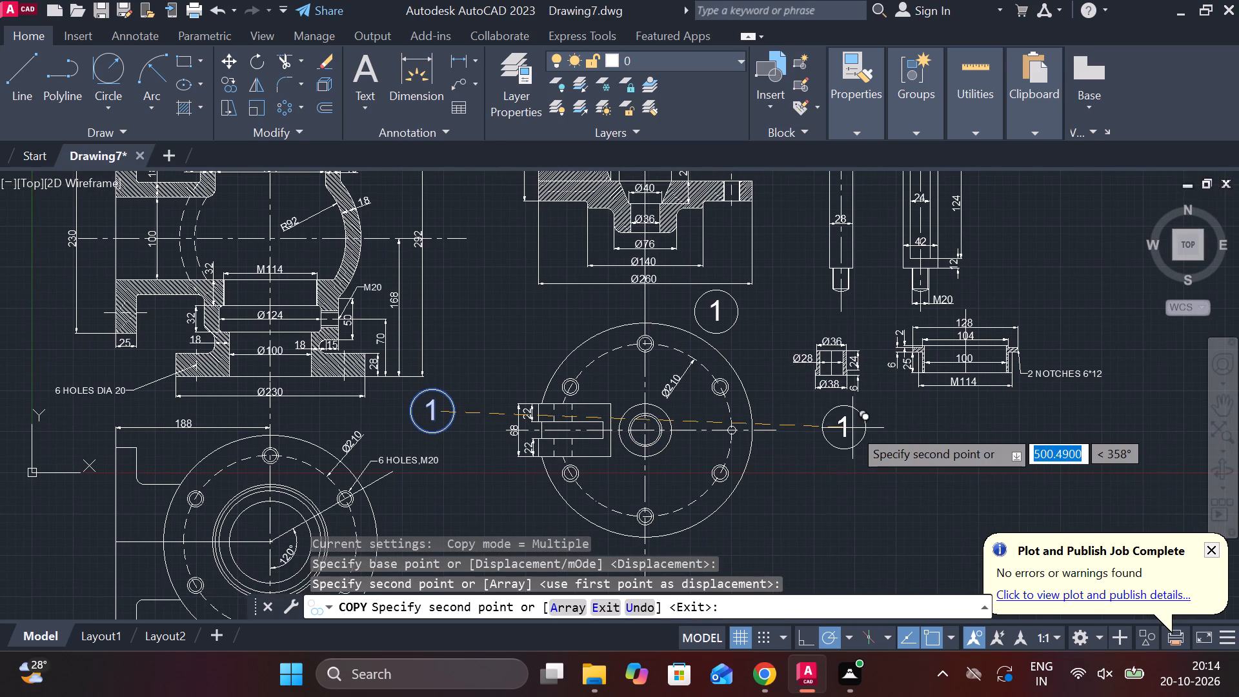
pyautogui.moveTo(967, 308); pyautogui.dragTo(954, 340, button='middle')
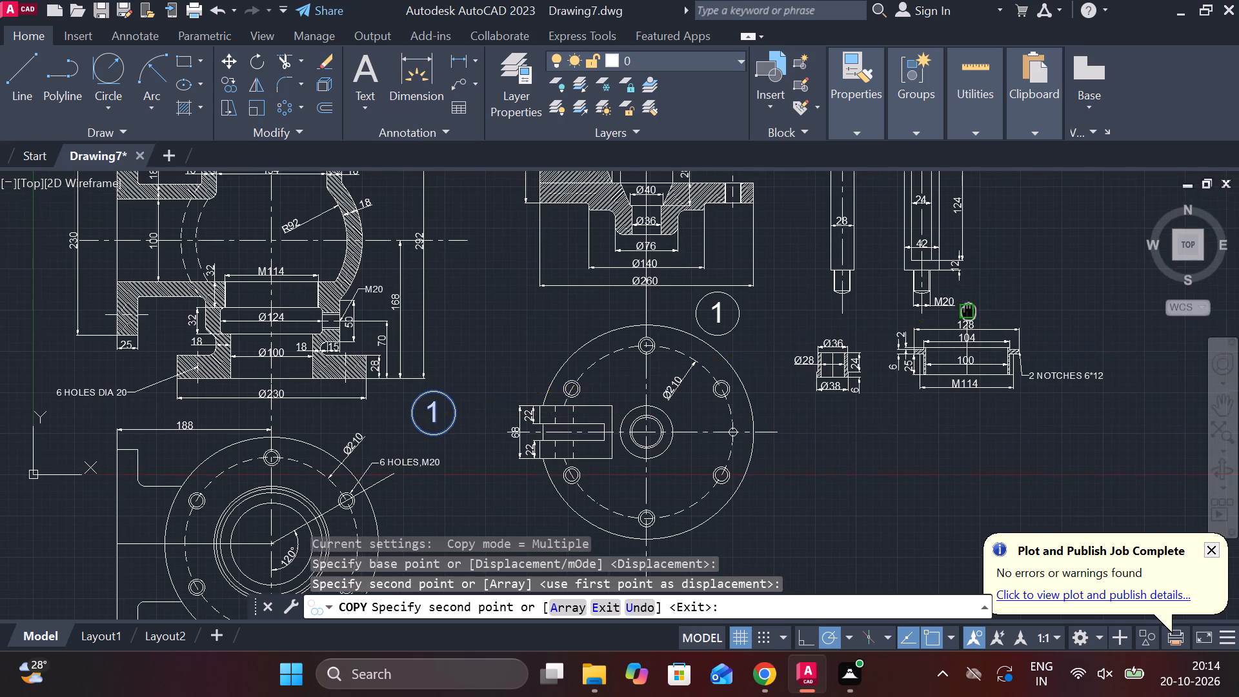
pyautogui.moveTo(954, 340); pyautogui.dragTo(899, 418, button='middle')
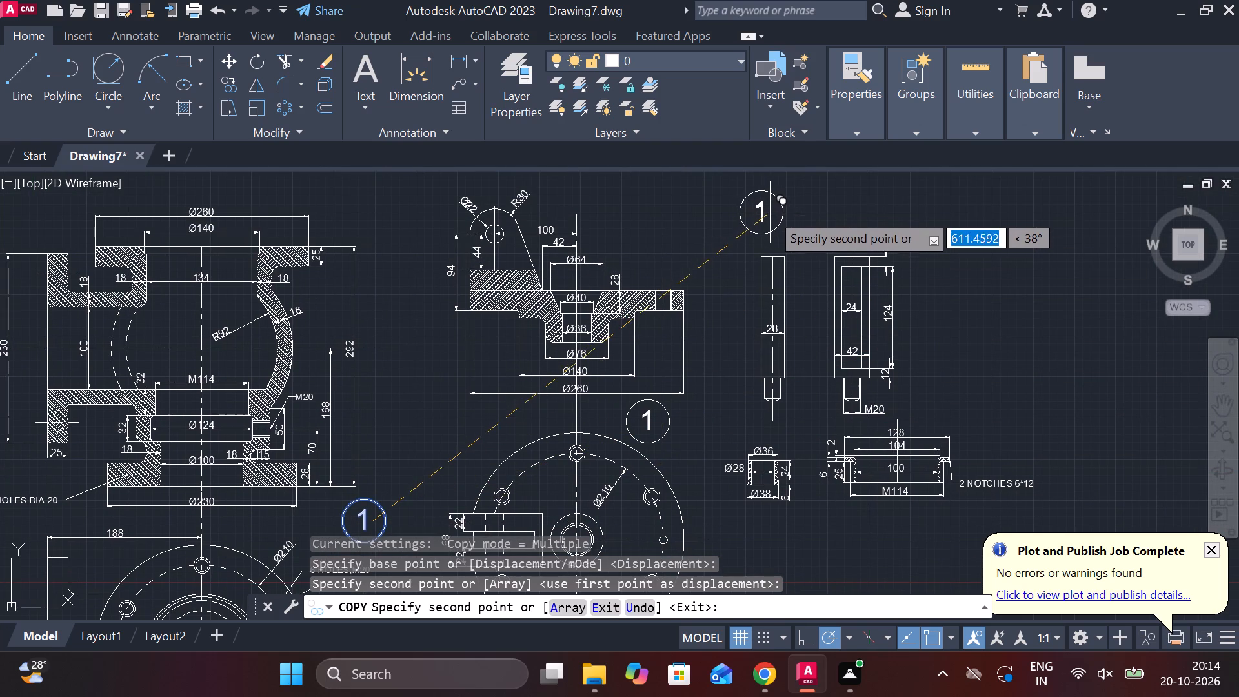
pyautogui.click(773, 217)
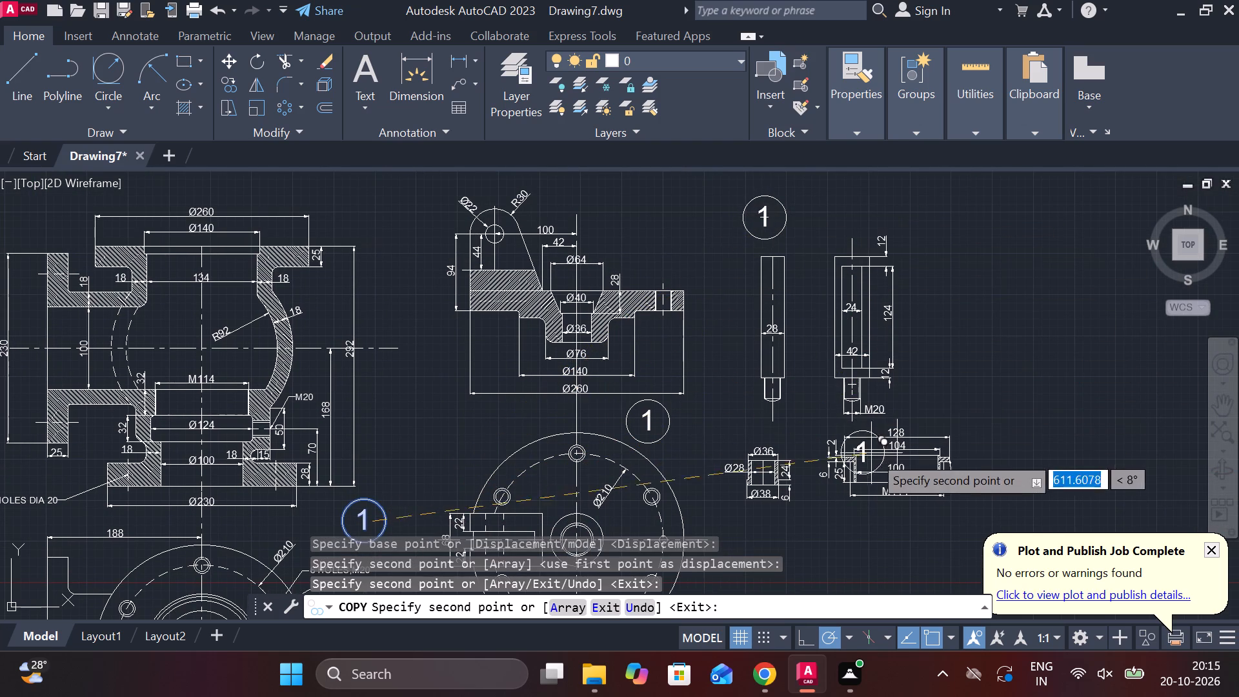
# Place further copies of the circled "1" below the Ø38 bush and below the M114 ring, and finish copying.
pyautogui.moveTo(794, 523); pyautogui.dragTo(794, 373, button='middle')
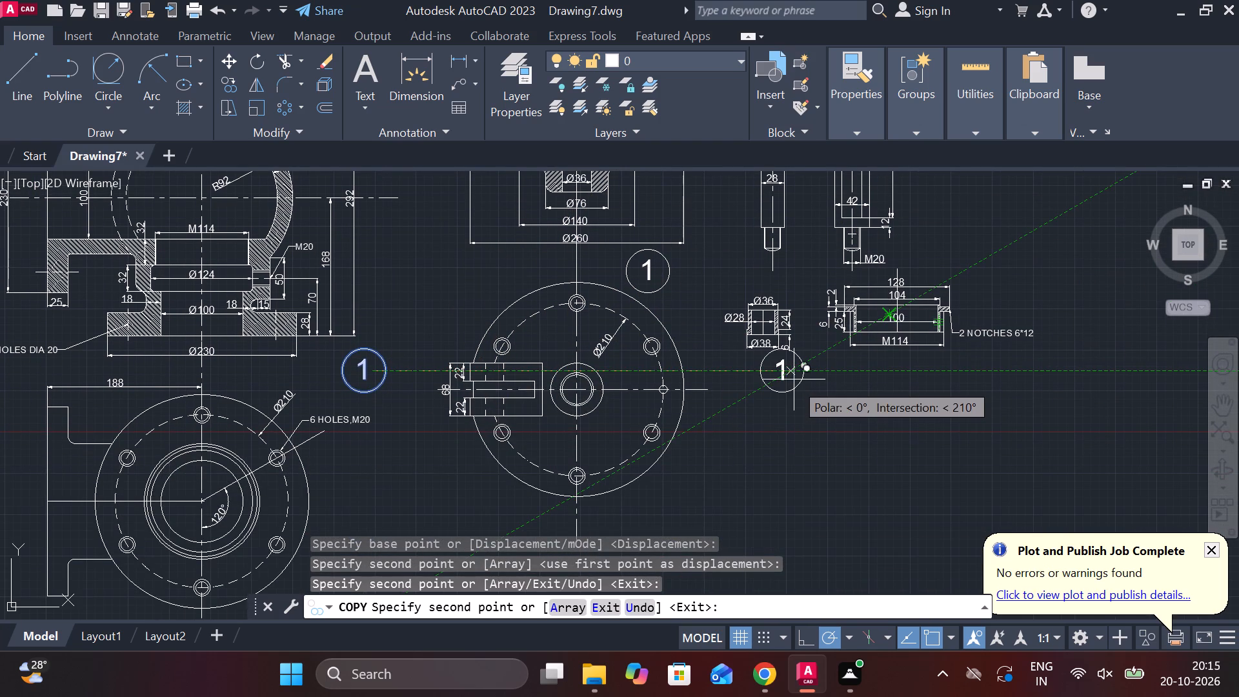
pyautogui.scroll(2, 794, 378)
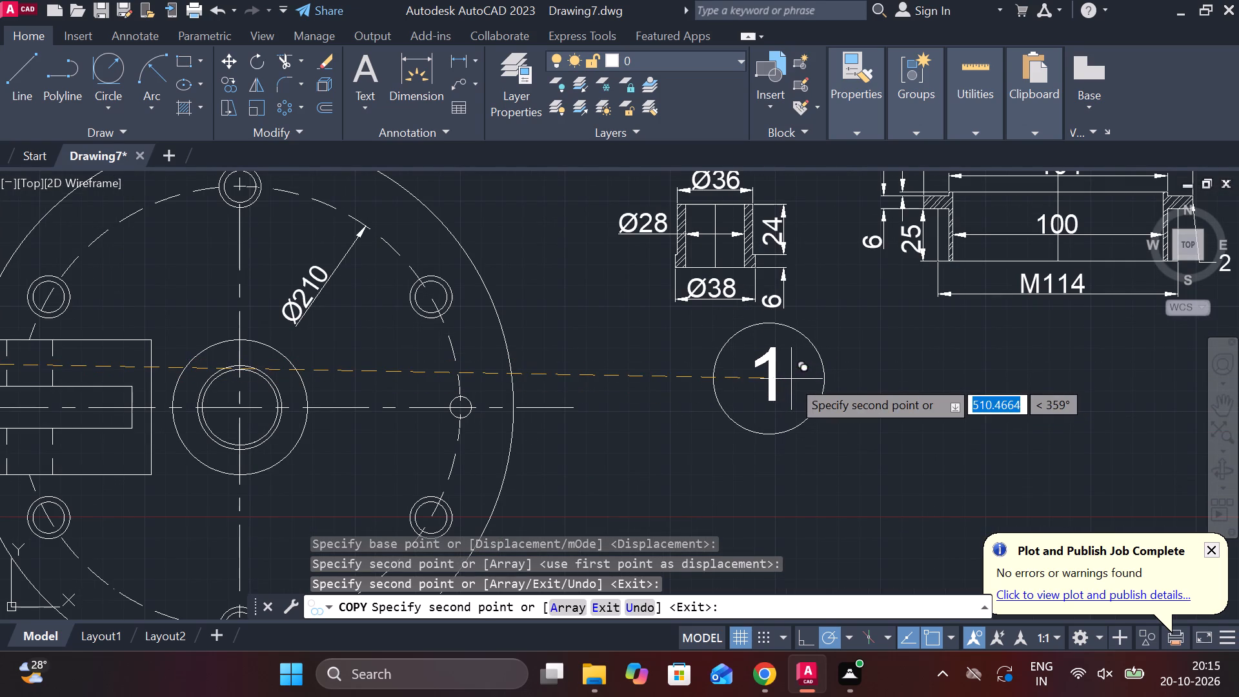
pyautogui.click(791, 379)
pyautogui.scroll(-2, 791, 379)
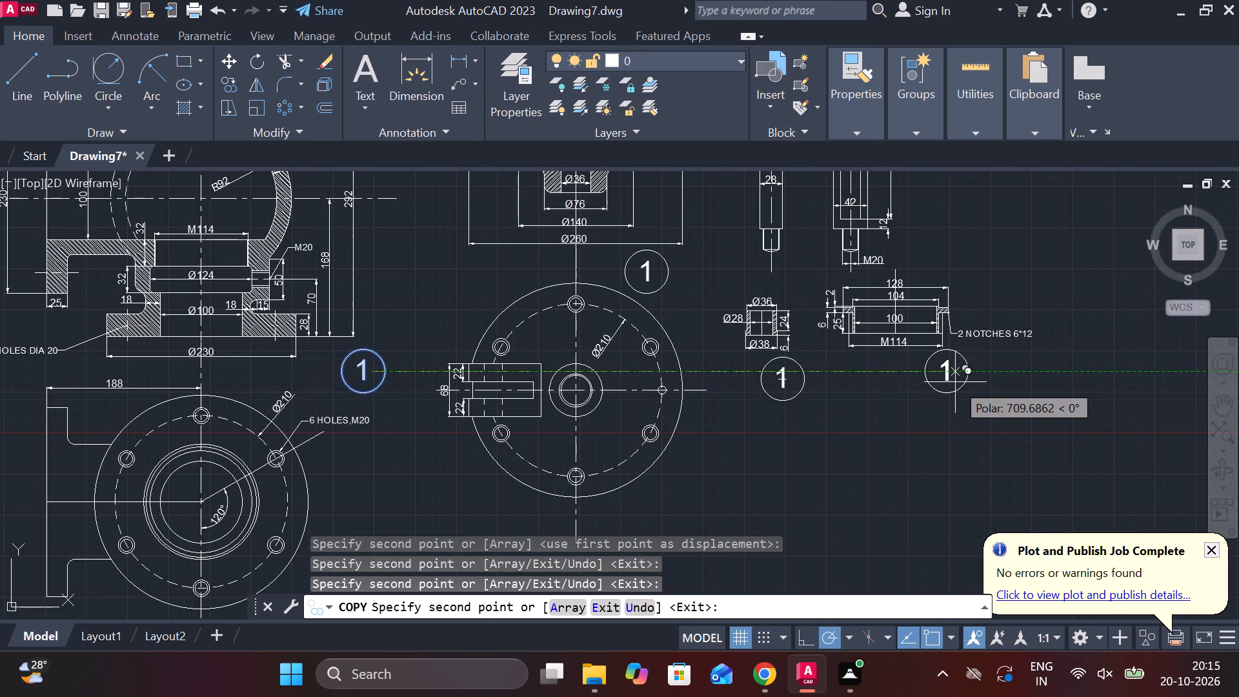
pyautogui.scroll(1, 955, 382)
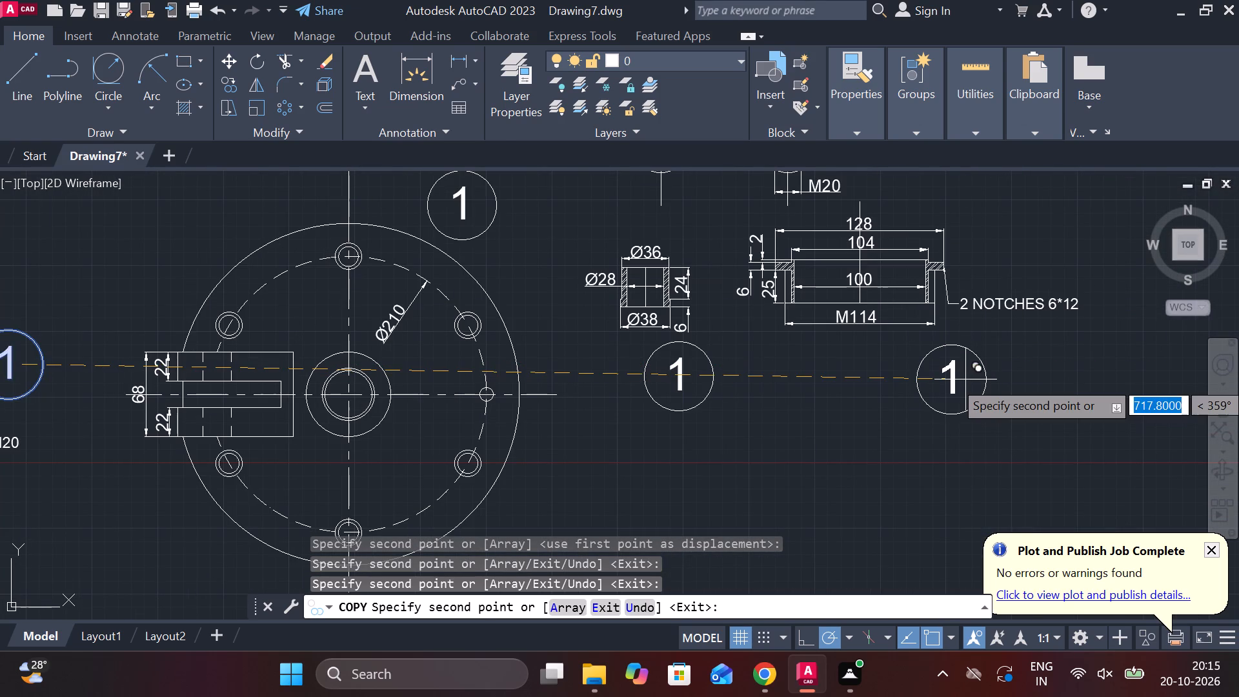
pyautogui.click(965, 379)
pyautogui.scroll(-1, 978, 372)
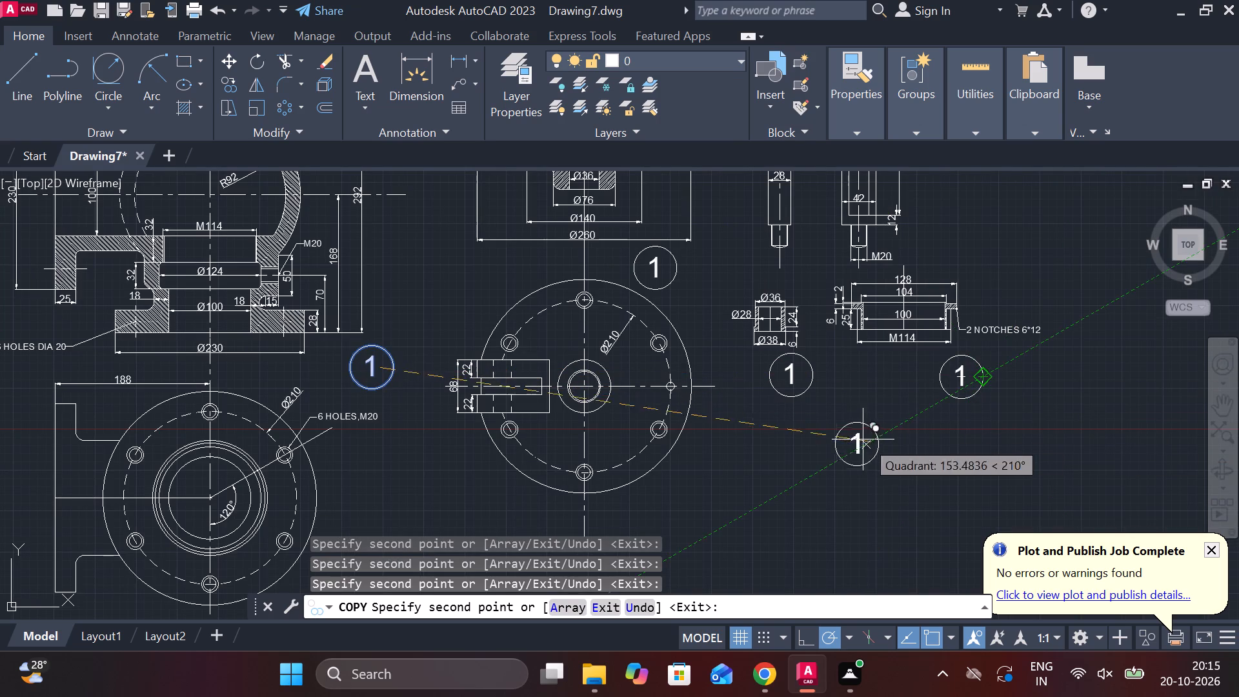
pyautogui.press('Escape')
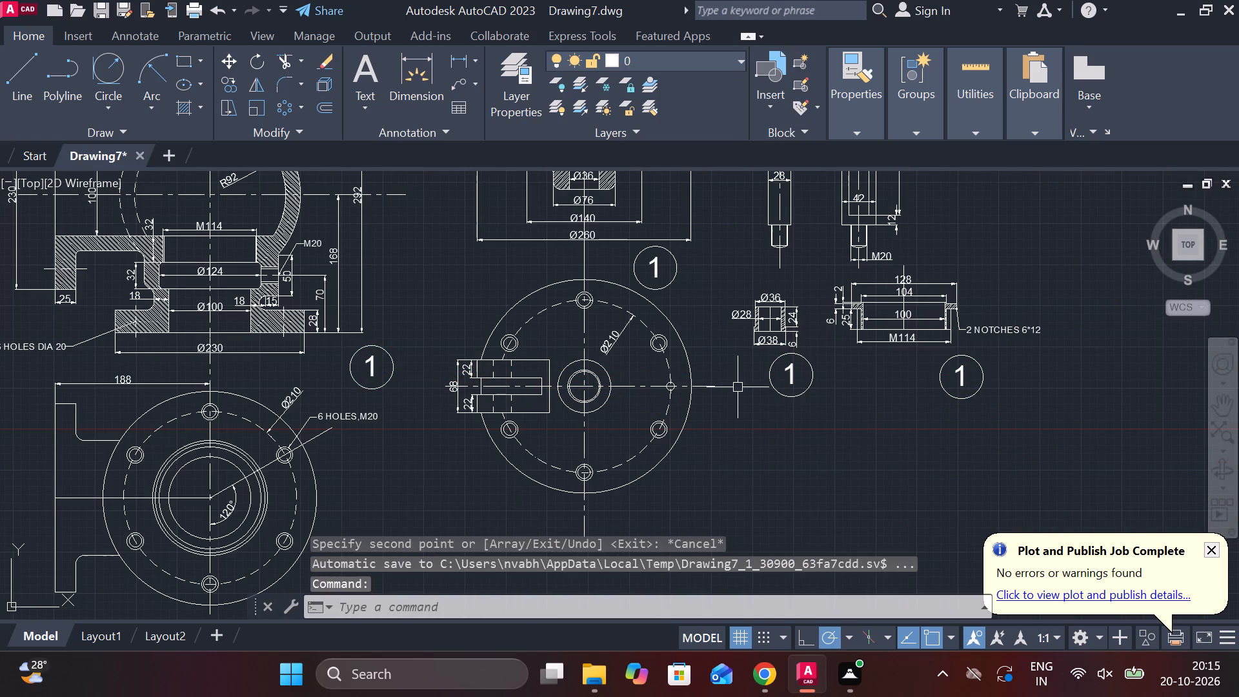
# Change the number in the circled label beside the cover's plan view to 4.
pyautogui.scroll(2, 656, 292)
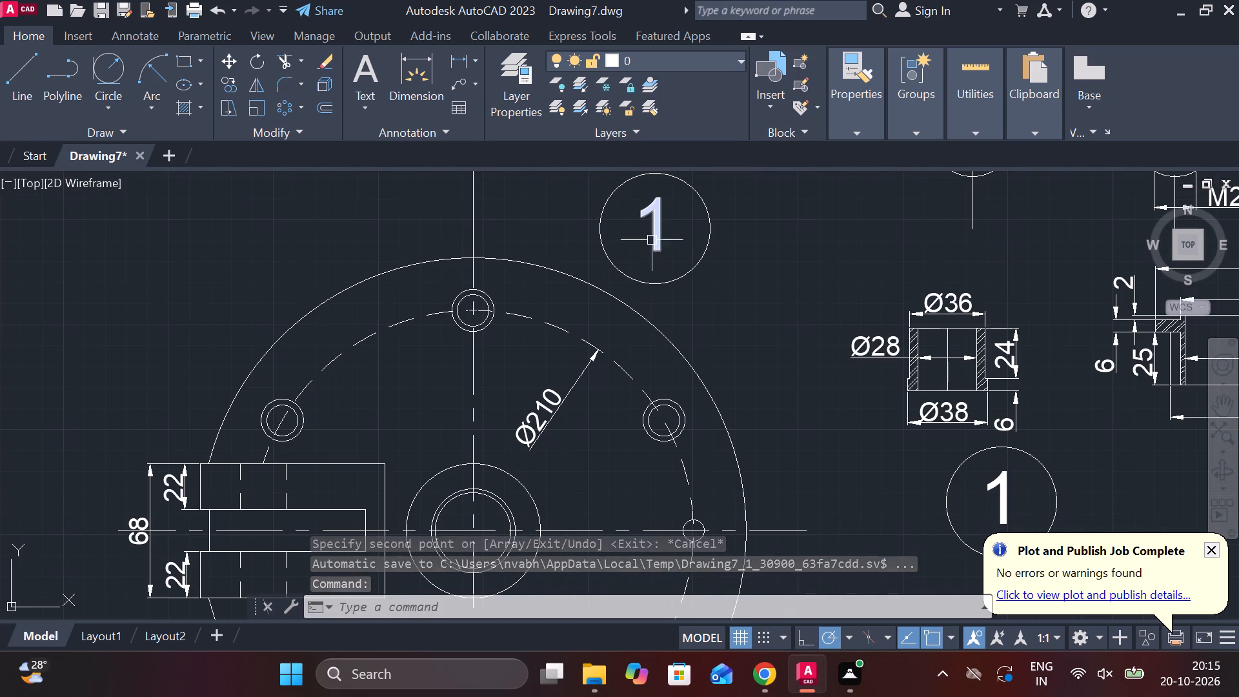
pyautogui.doubleClick(661, 220)
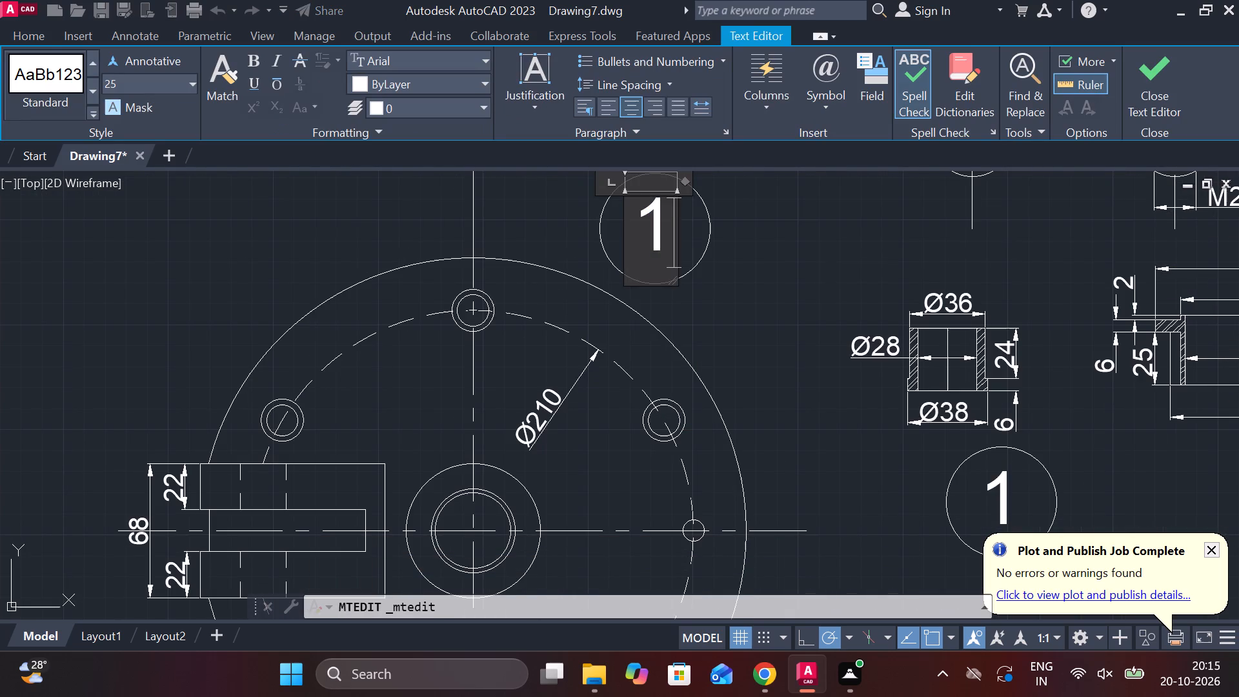
pyautogui.press('BackSpace')
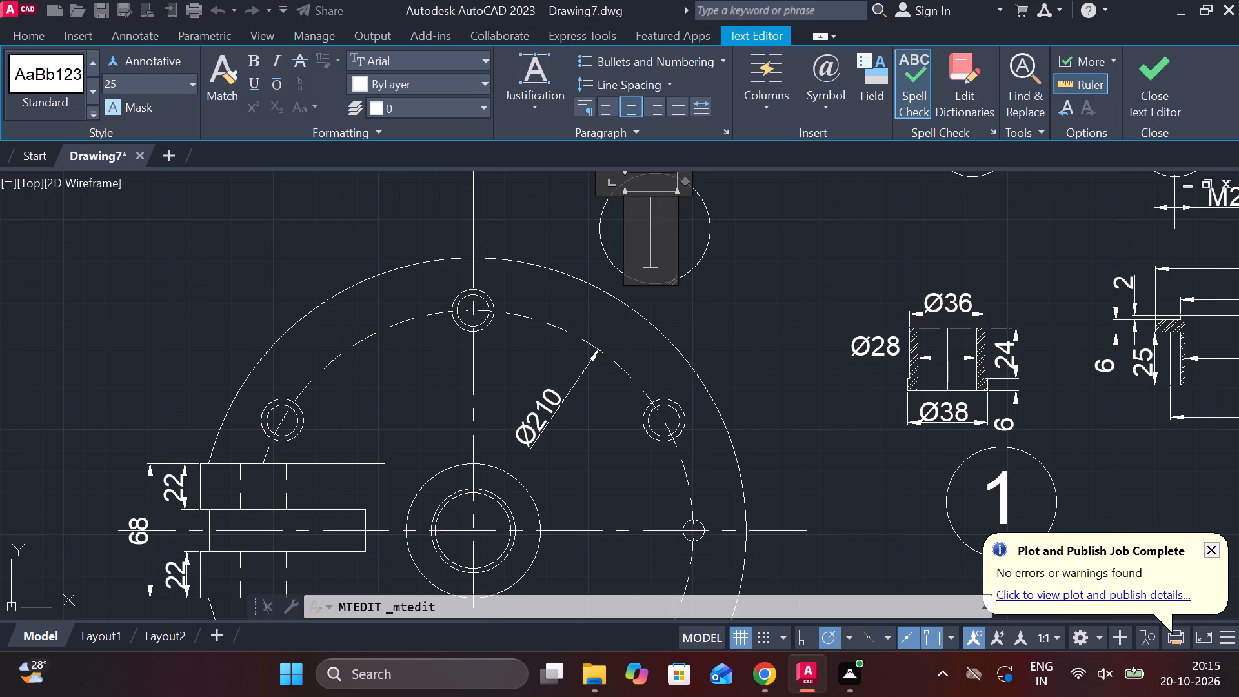
pyautogui.press('4')
pyautogui.click(1137, 98)
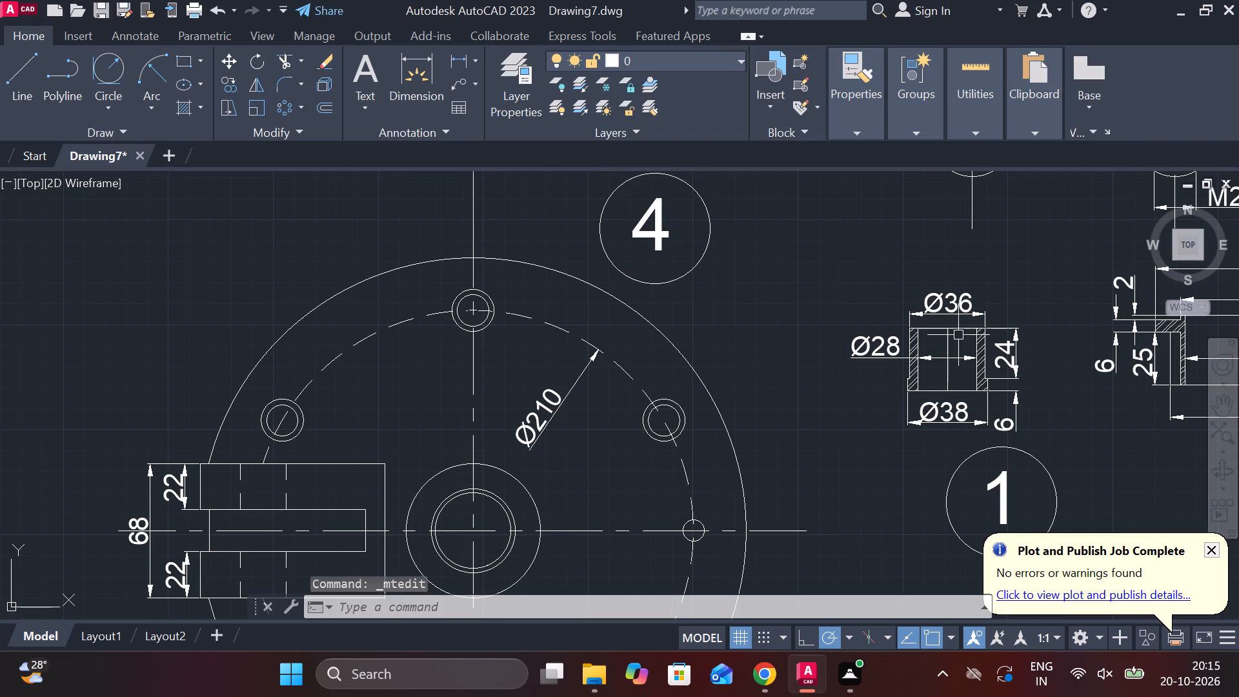
# Change the number in the circled label below the Ø38 bush to 5.
pyautogui.scroll(-2, 958, 335)
pyautogui.scroll(1, 996, 385)
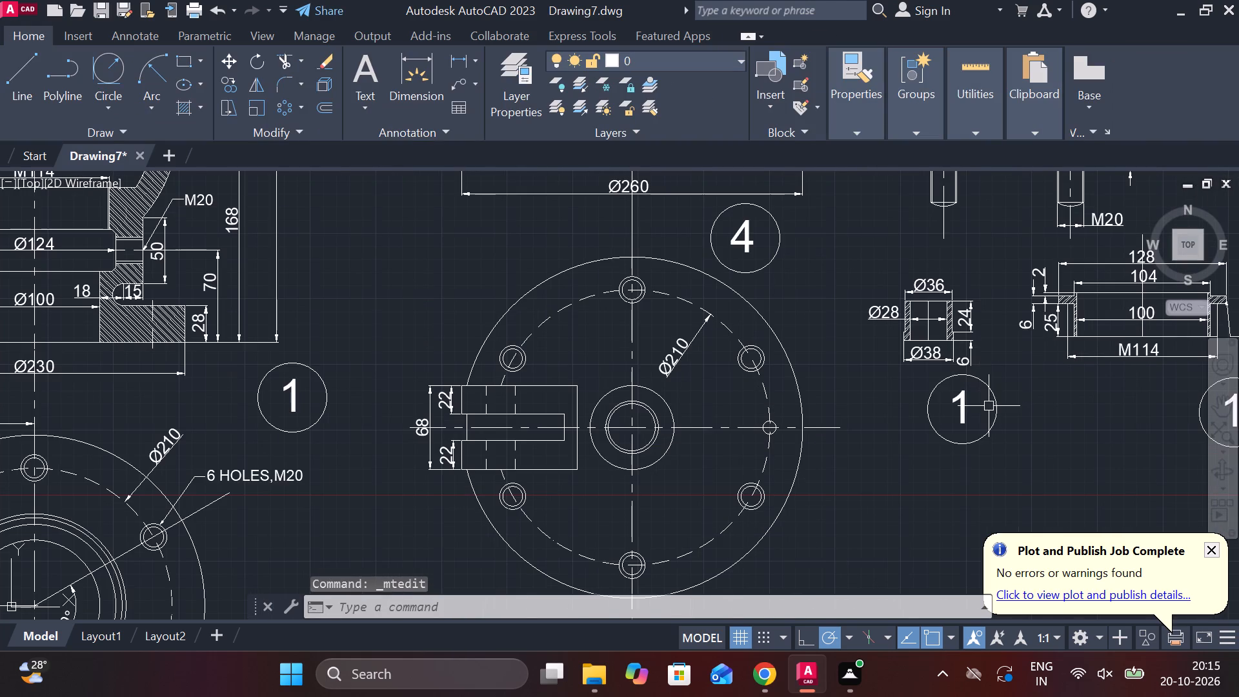
pyautogui.scroll(2, 969, 445)
pyautogui.doubleClick(954, 377)
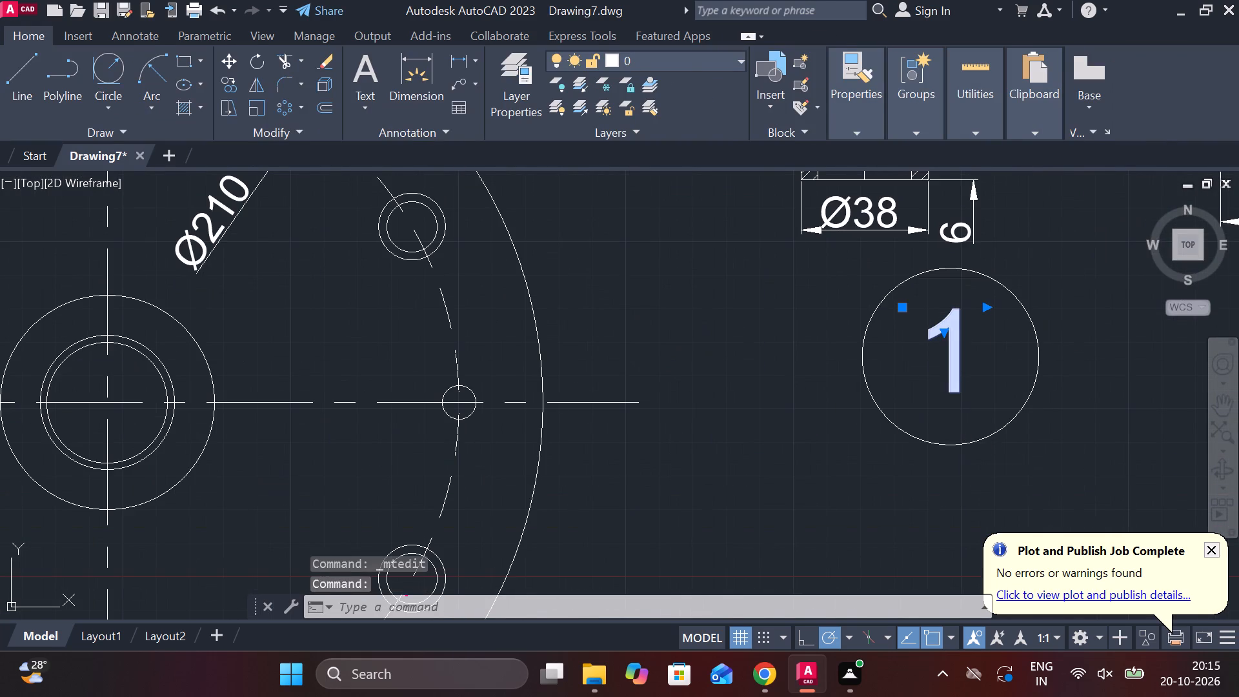
pyautogui.press('BackSpace')
pyautogui.press('5')
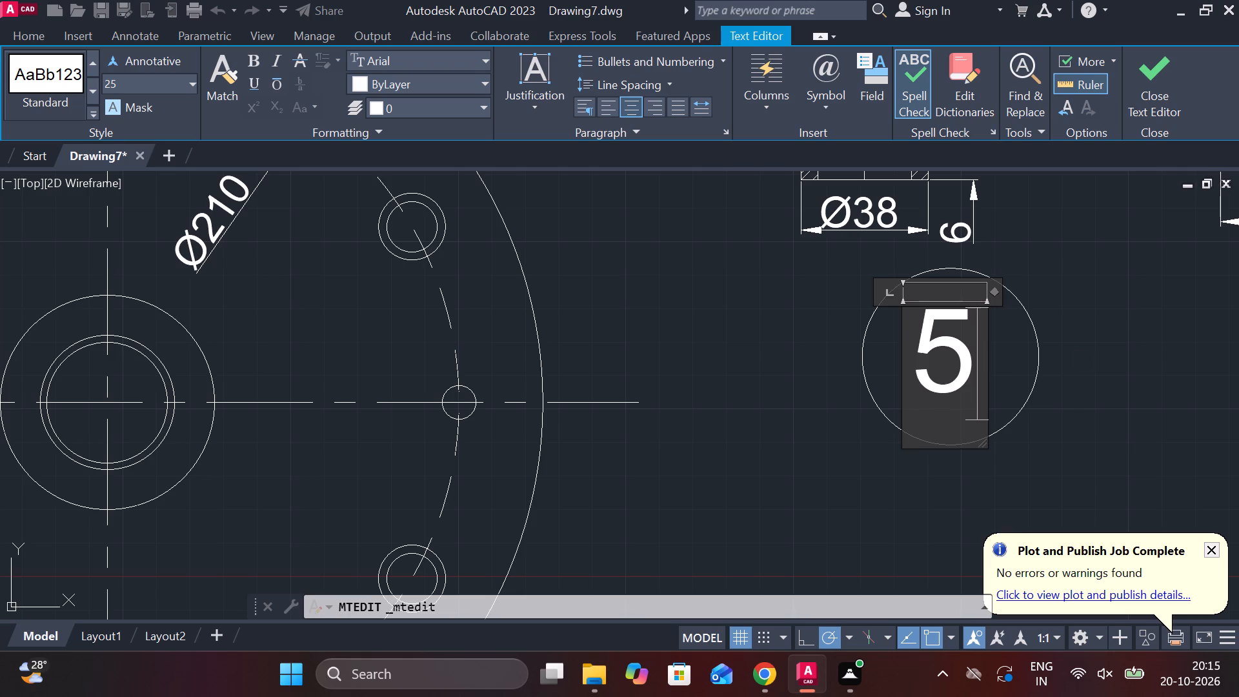
pyautogui.click(1147, 100)
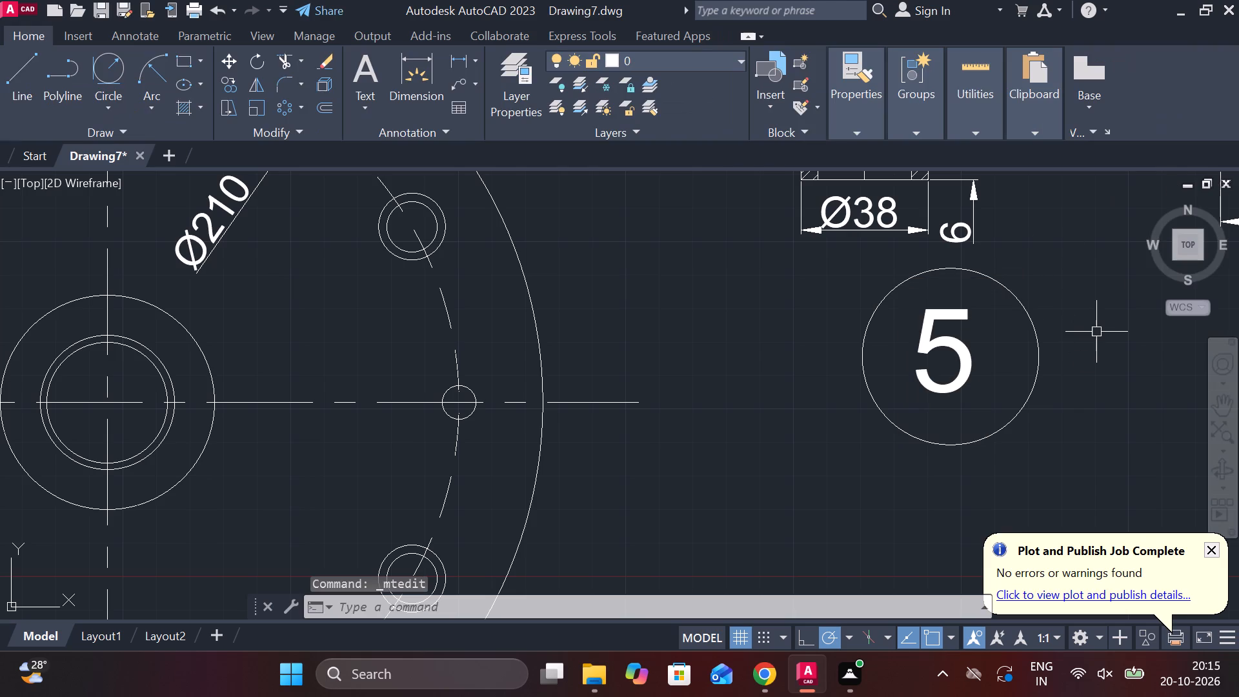
# Change the number in the circled label below the M114 ring to 2.
pyautogui.moveTo(1154, 327); pyautogui.dragTo(649, 387, button='middle')
pyautogui.scroll(-1, 858, 353)
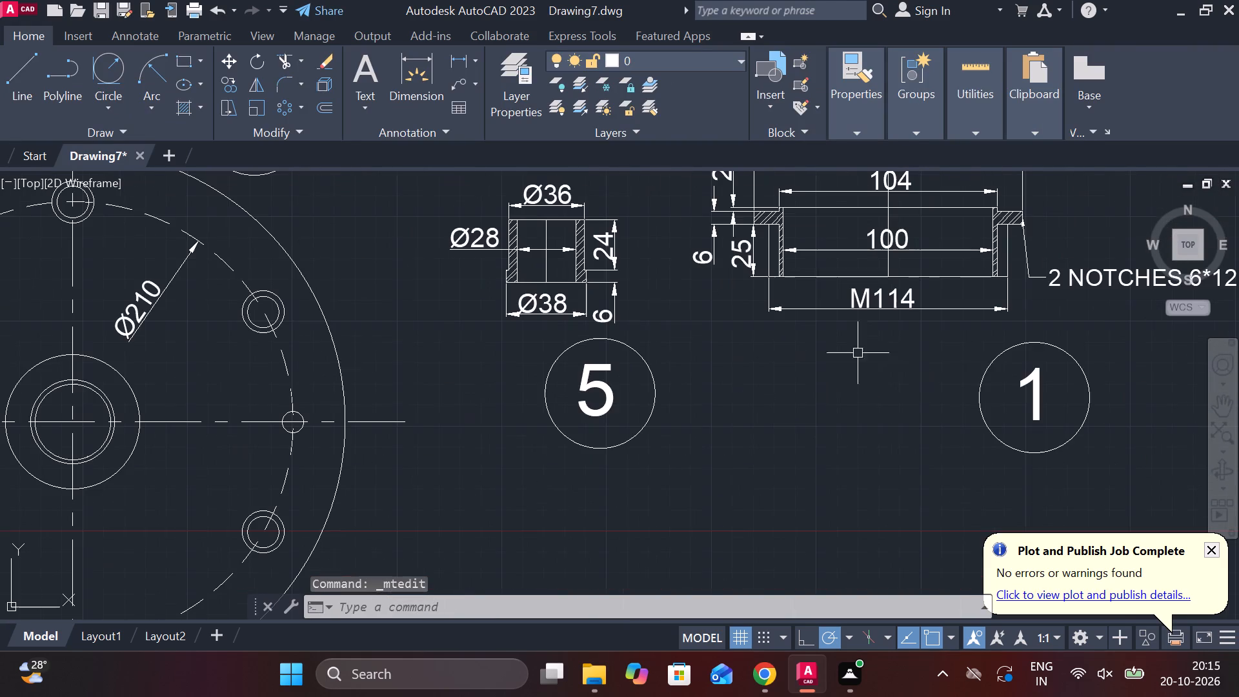
pyautogui.moveTo(914, 363); pyautogui.dragTo(908, 387, button='middle')
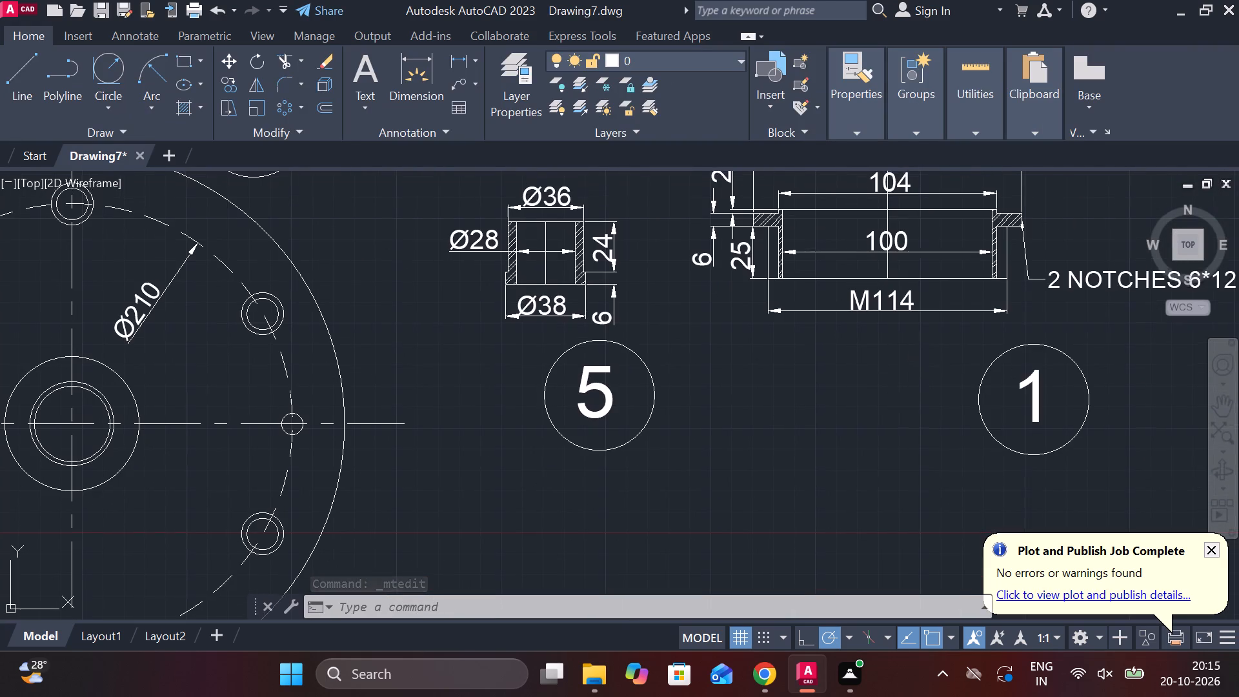
pyautogui.moveTo(908, 387); pyautogui.dragTo(876, 476, button='middle')
pyautogui.scroll(-1, 887, 463)
pyautogui.middleClick(974, 468)
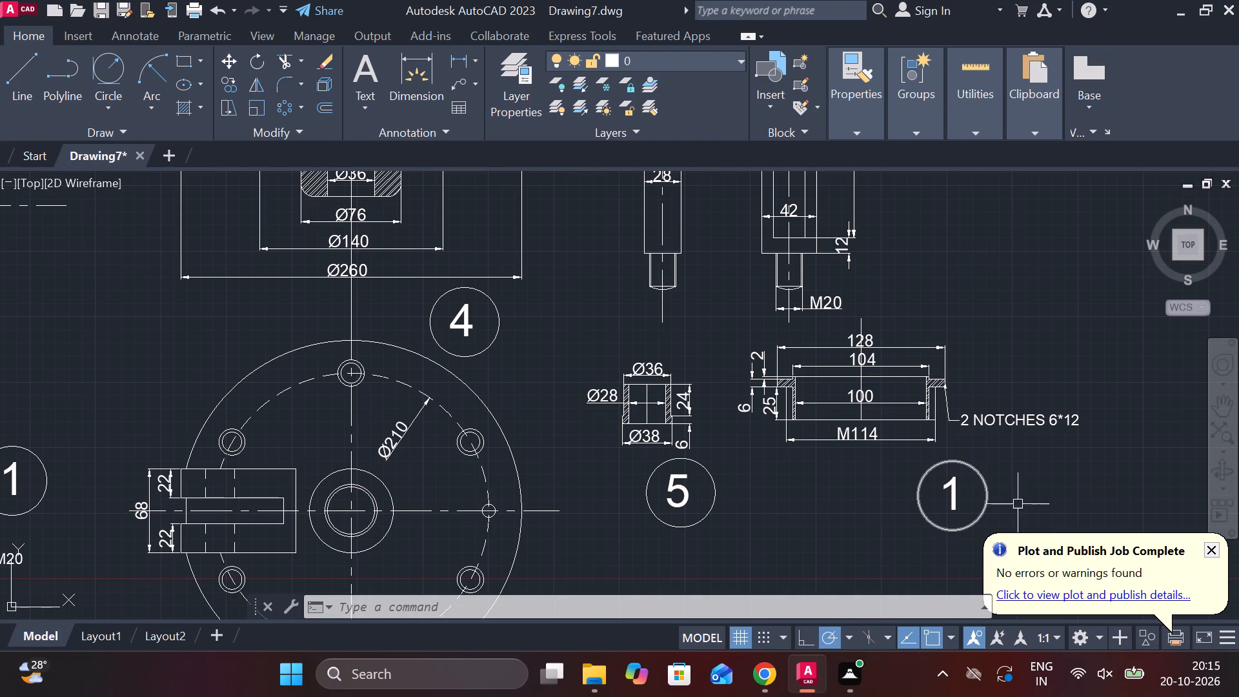
pyautogui.scroll(1, 1022, 510)
pyautogui.doubleClick(907, 476)
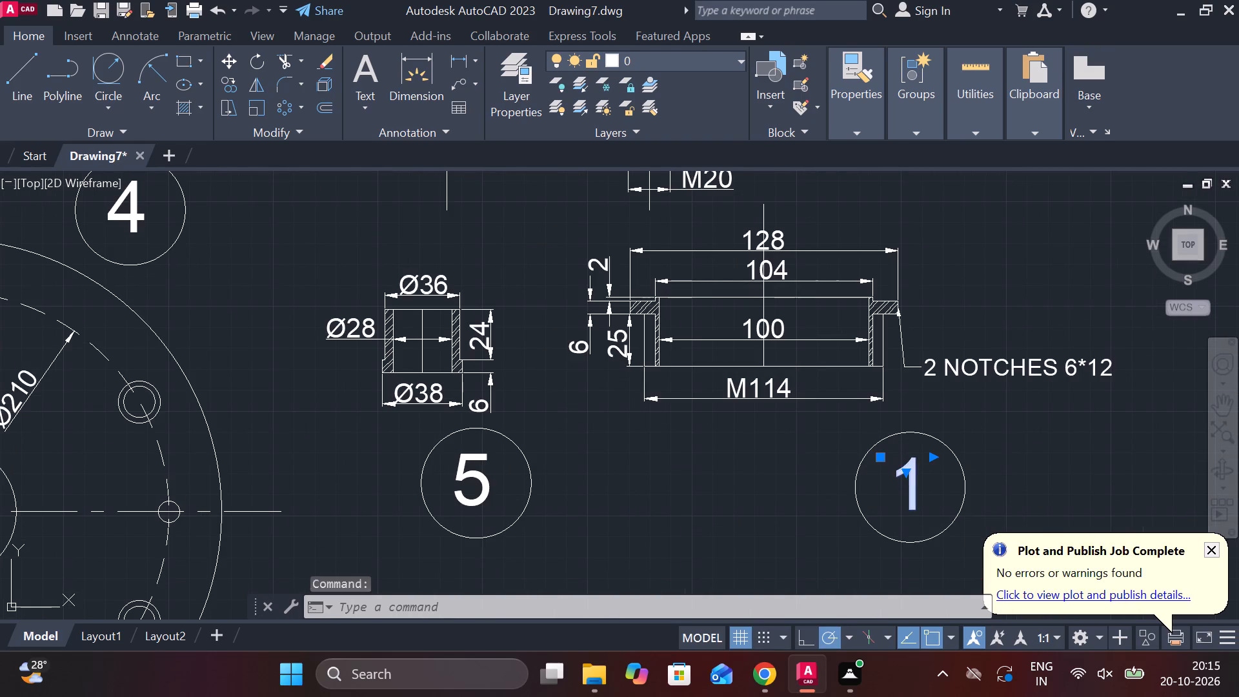
pyautogui.press('Right')
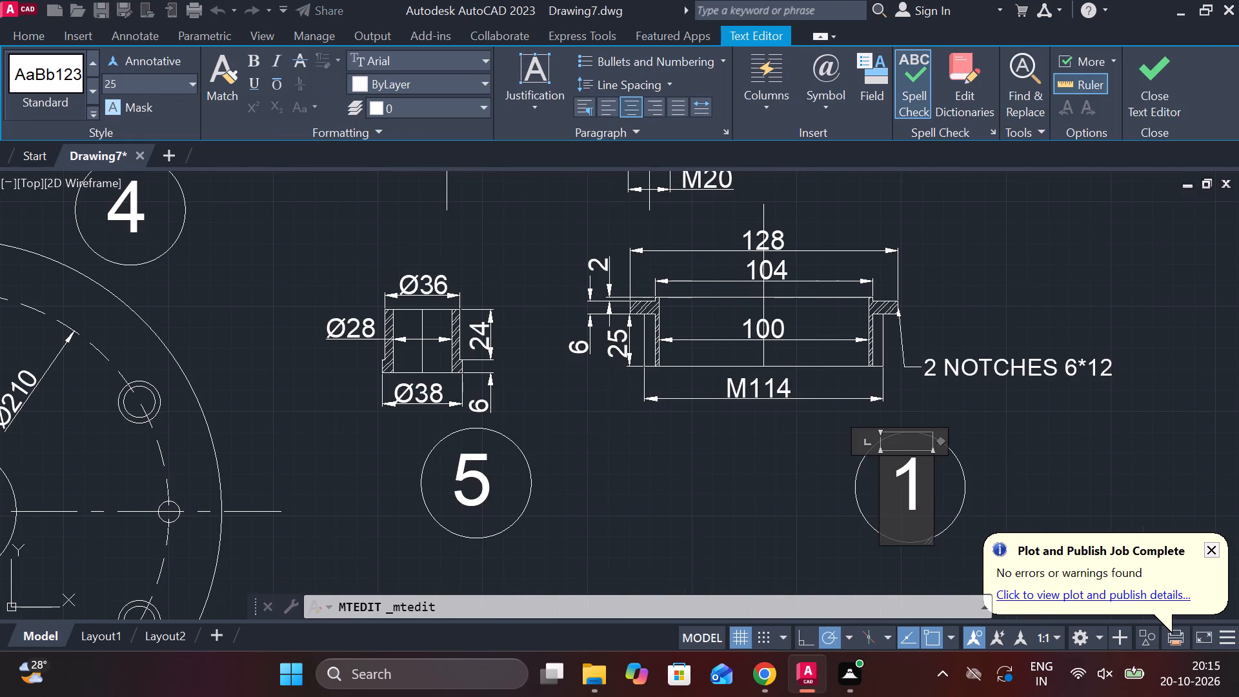
pyautogui.press('BackSpace')
pyautogui.press('2')
pyautogui.click(1151, 92)
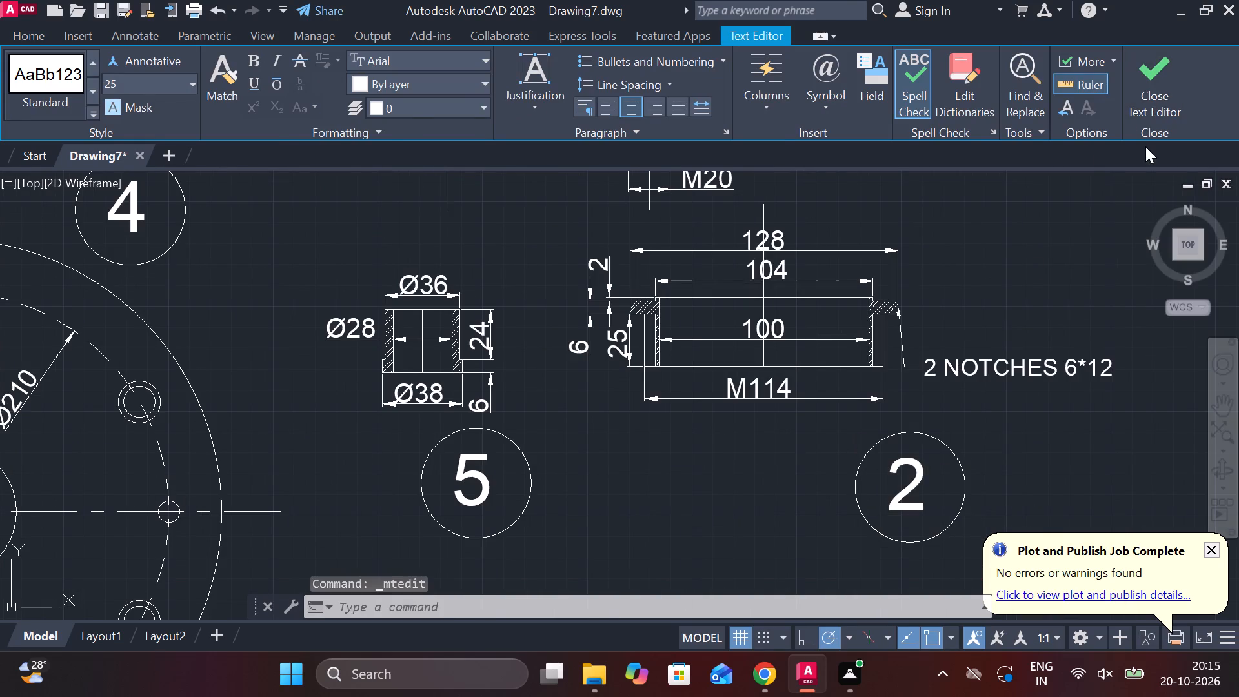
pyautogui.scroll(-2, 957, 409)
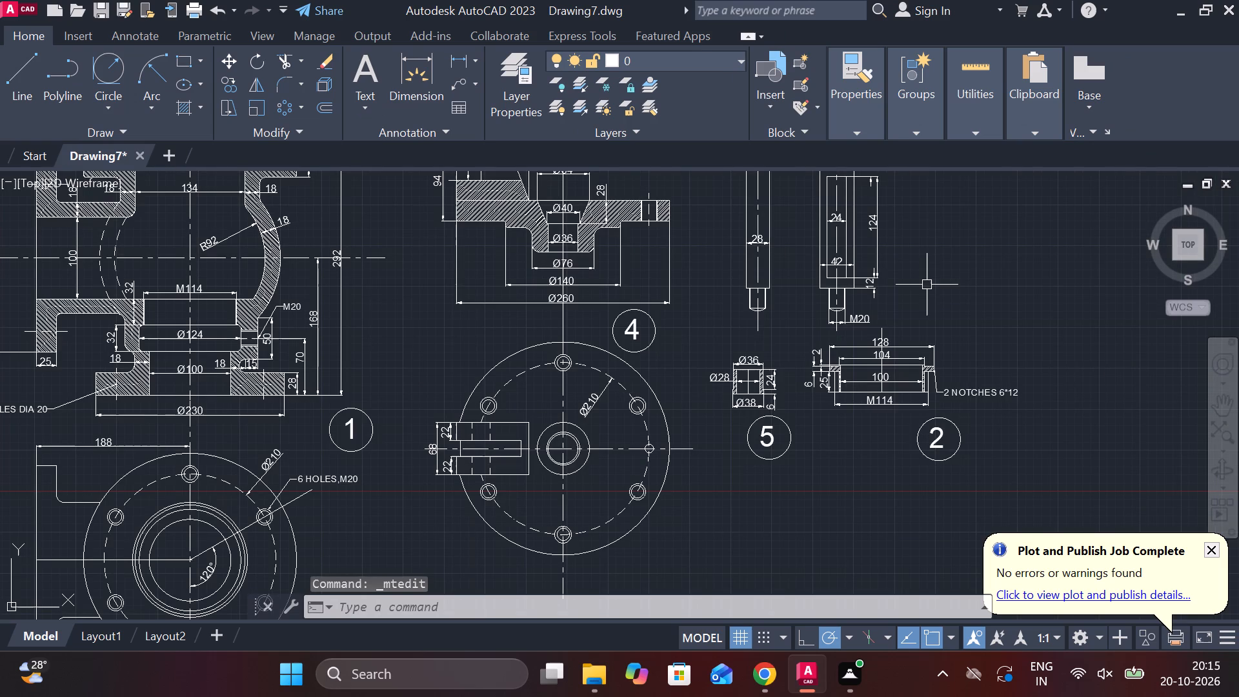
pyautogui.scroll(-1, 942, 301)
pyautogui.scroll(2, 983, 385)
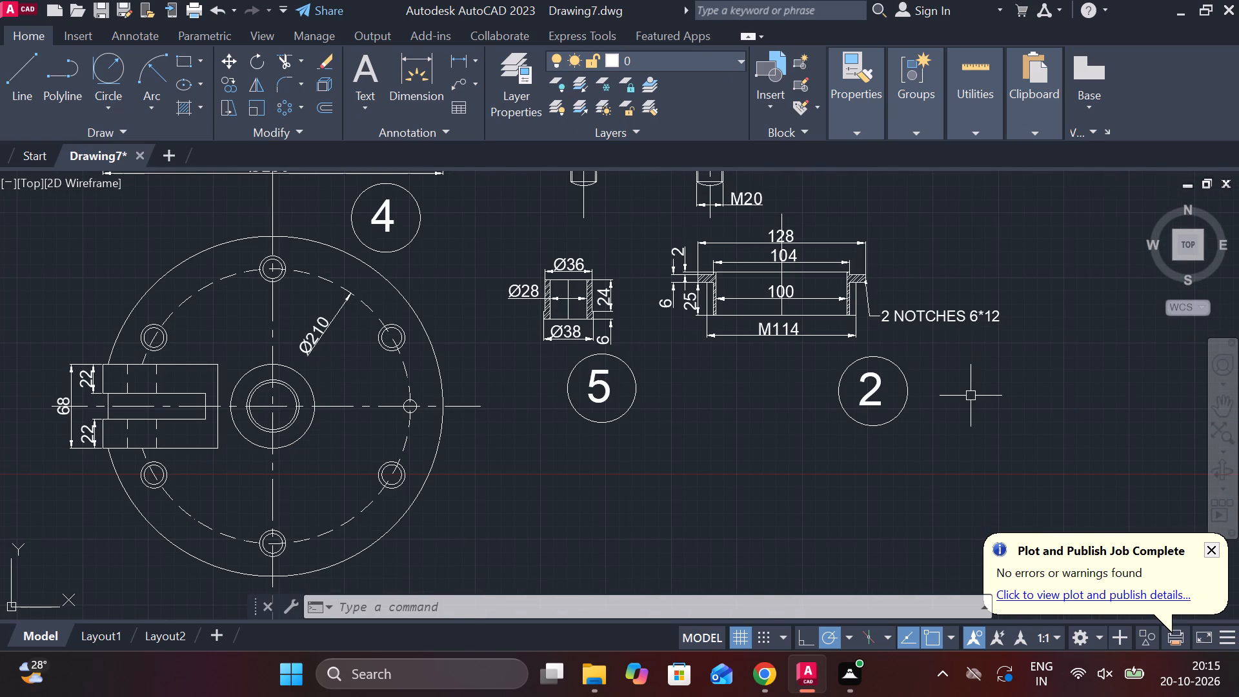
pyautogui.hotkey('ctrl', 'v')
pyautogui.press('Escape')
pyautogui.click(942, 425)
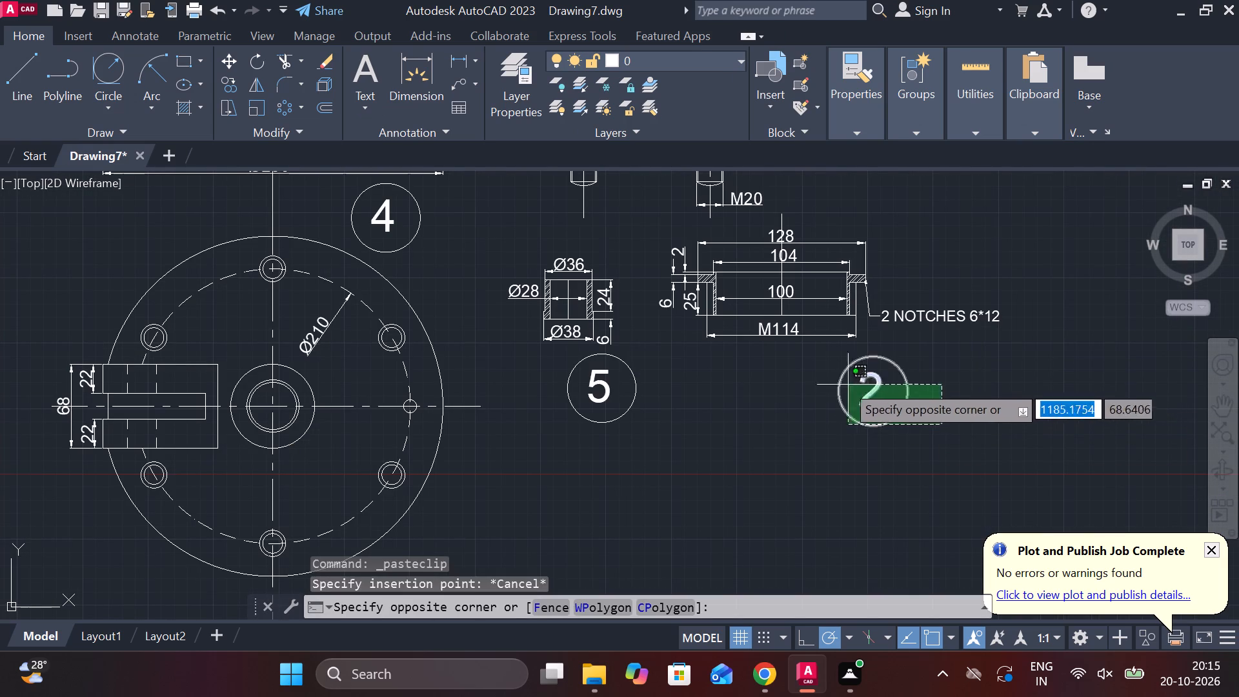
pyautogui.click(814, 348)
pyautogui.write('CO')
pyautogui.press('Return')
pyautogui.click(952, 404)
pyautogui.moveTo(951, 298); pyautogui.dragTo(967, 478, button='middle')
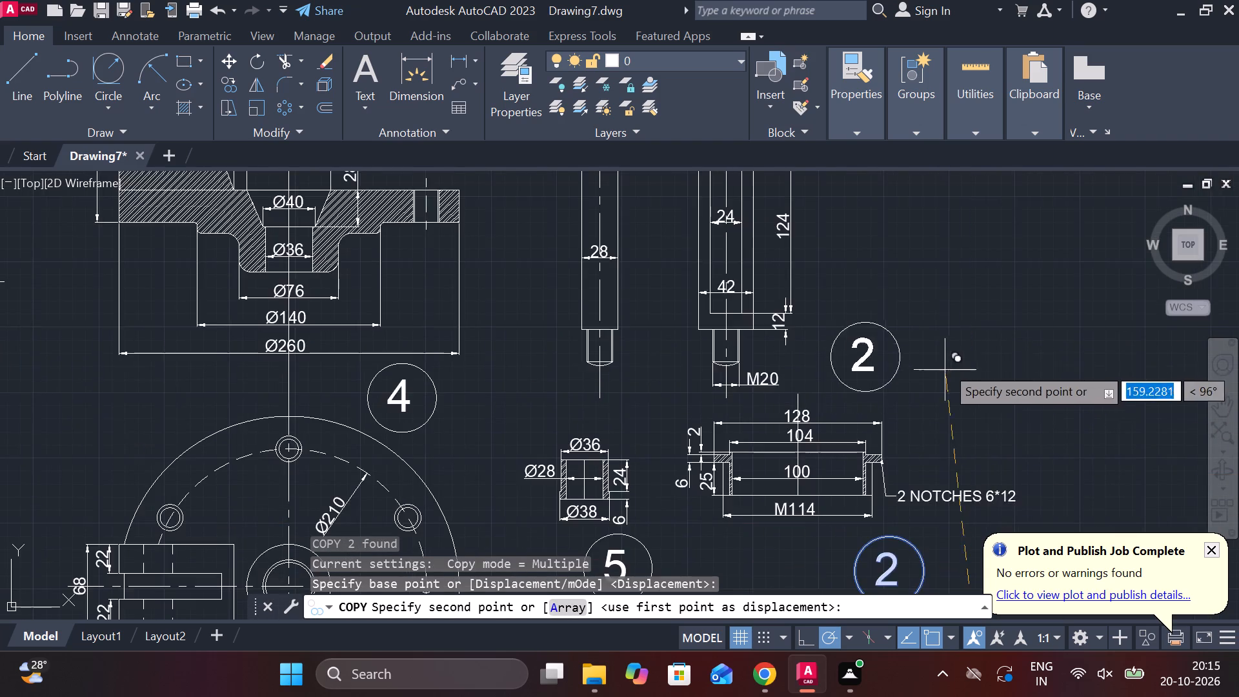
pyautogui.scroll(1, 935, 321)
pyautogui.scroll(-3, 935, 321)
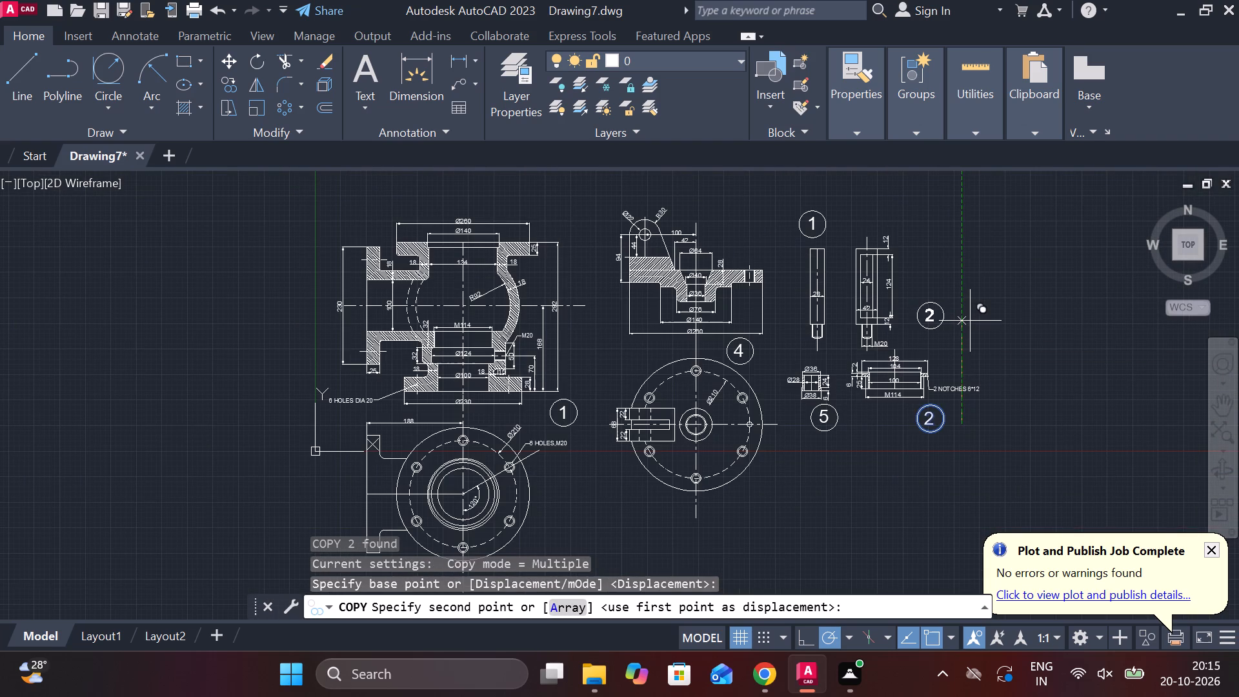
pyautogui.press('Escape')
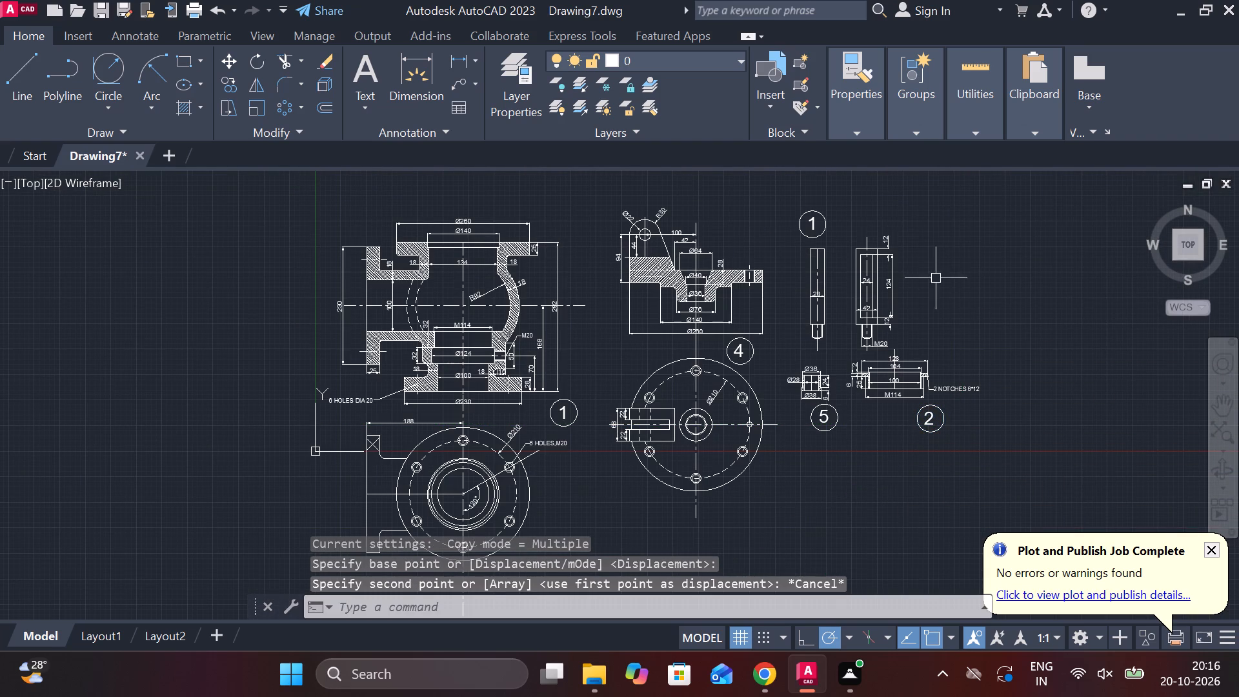
# Change the number in the circled label above the 28-wide spindle to 9.
pyautogui.scroll(1, 866, 203)
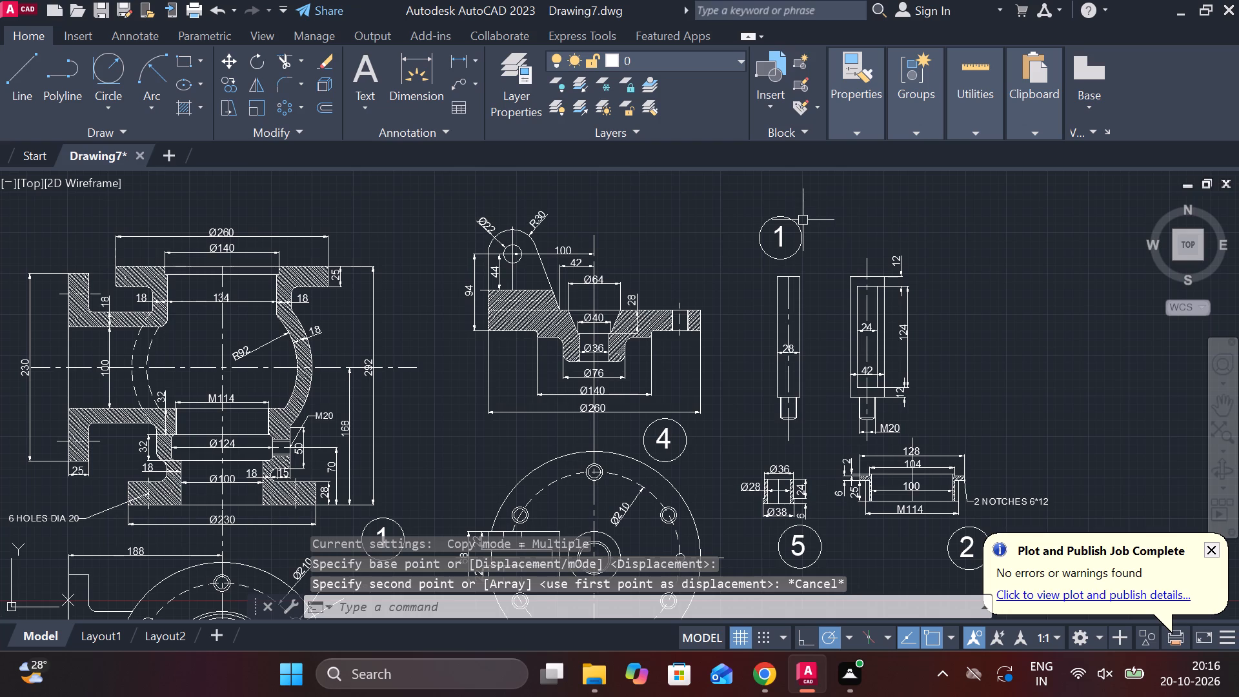
pyautogui.scroll(2, 800, 221)
pyautogui.doubleClick(751, 258)
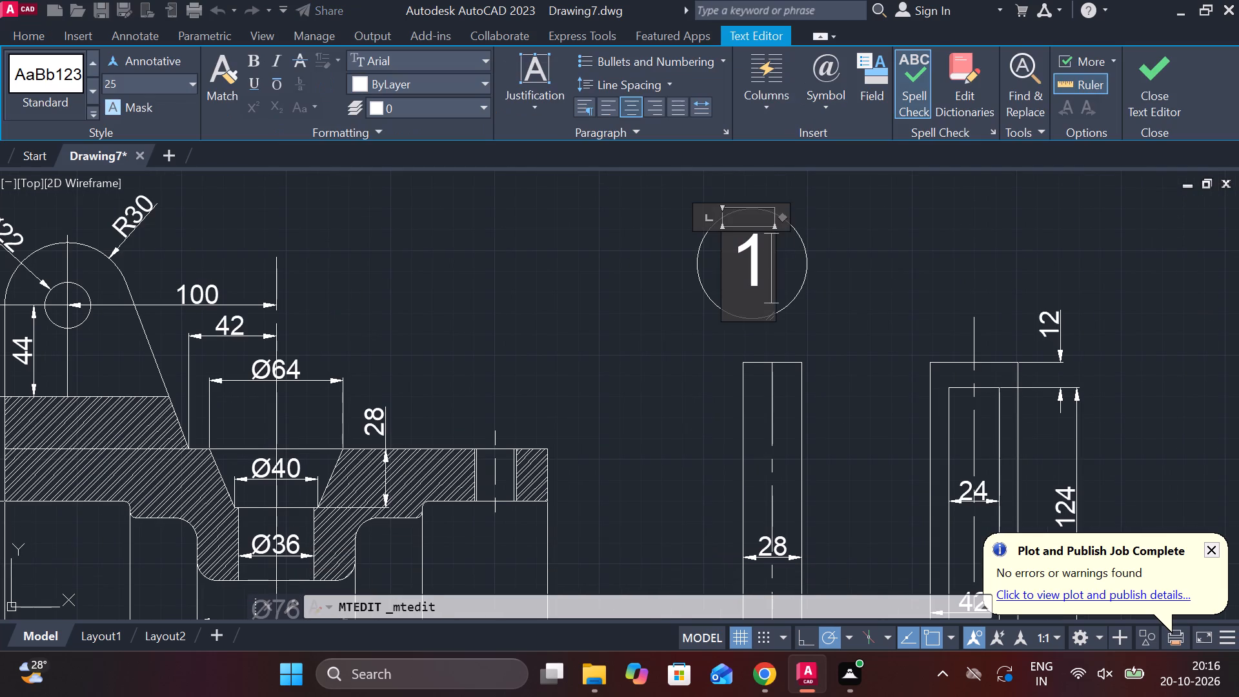
pyautogui.press('BackSpace')
pyautogui.press('9')
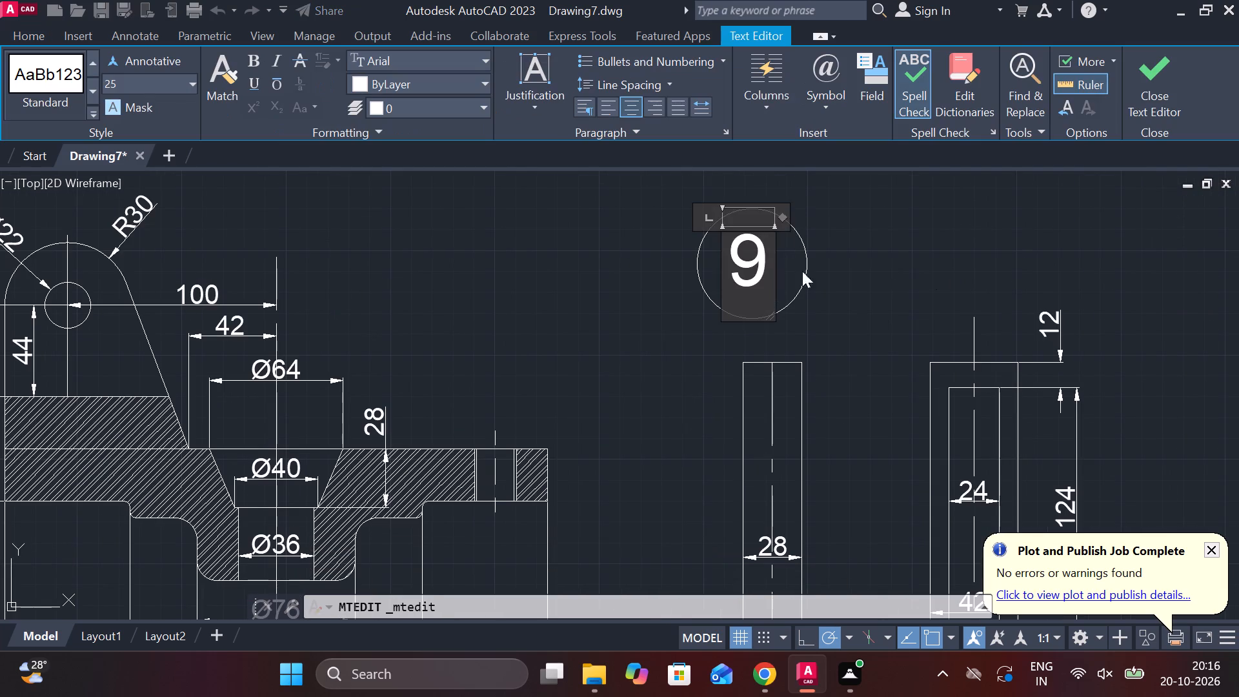
pyautogui.click(1153, 110)
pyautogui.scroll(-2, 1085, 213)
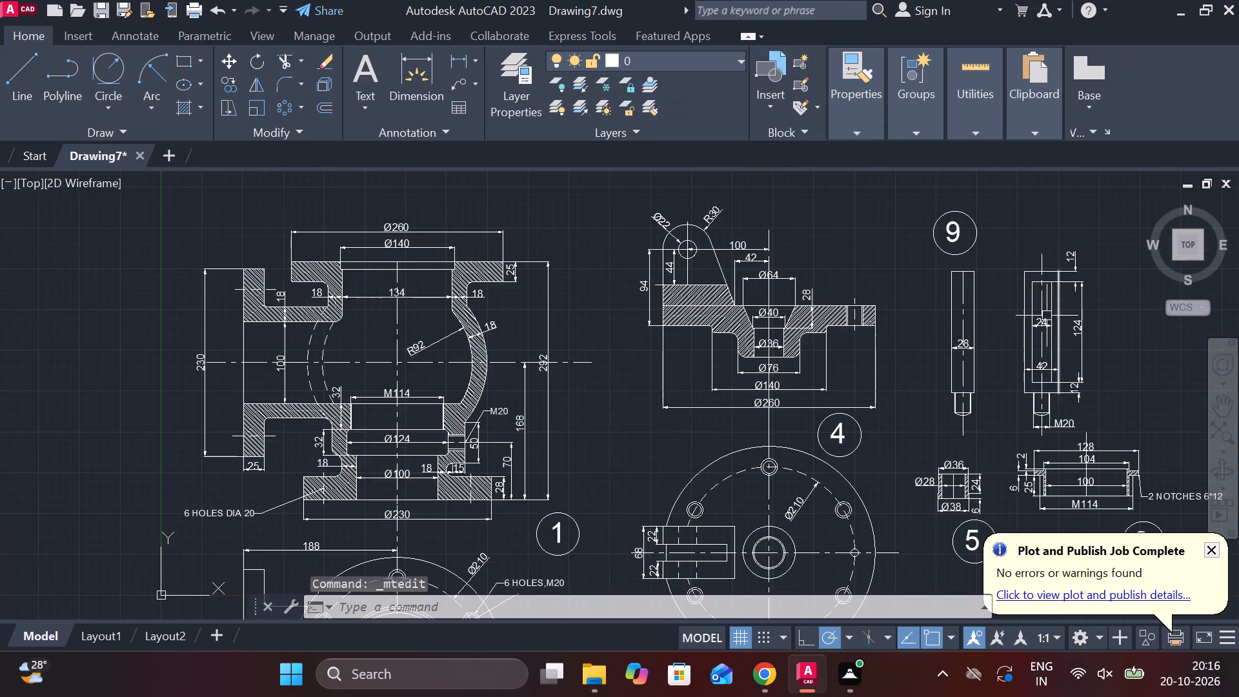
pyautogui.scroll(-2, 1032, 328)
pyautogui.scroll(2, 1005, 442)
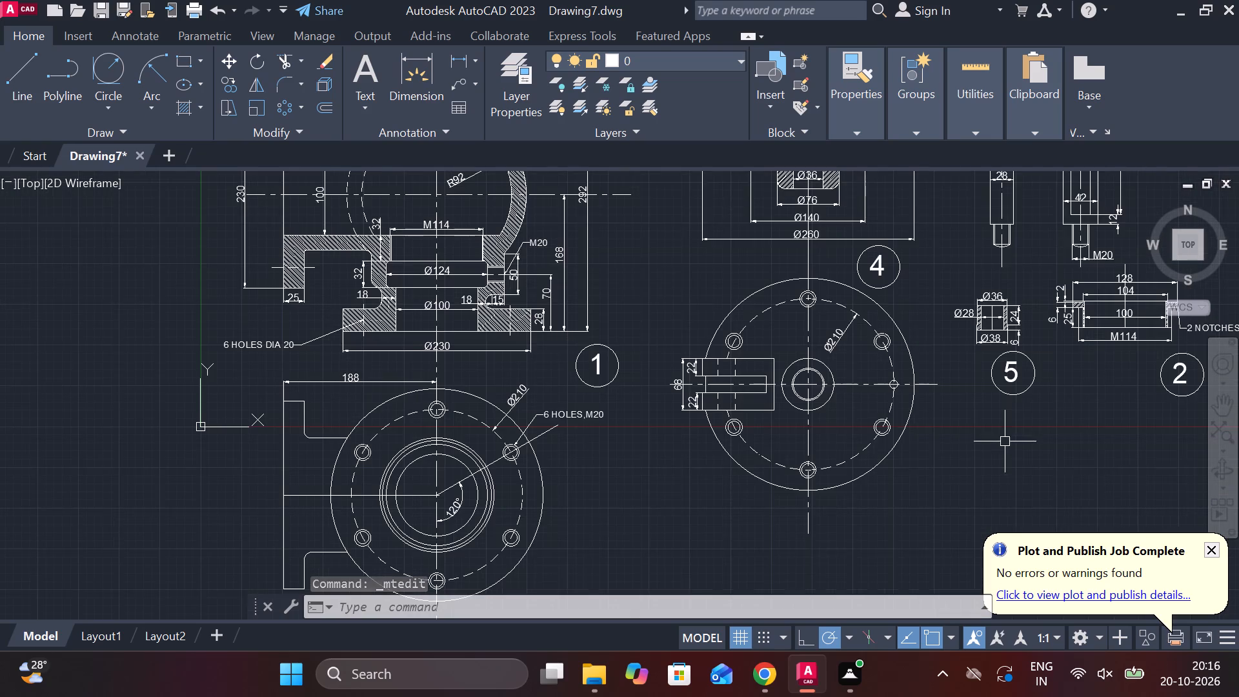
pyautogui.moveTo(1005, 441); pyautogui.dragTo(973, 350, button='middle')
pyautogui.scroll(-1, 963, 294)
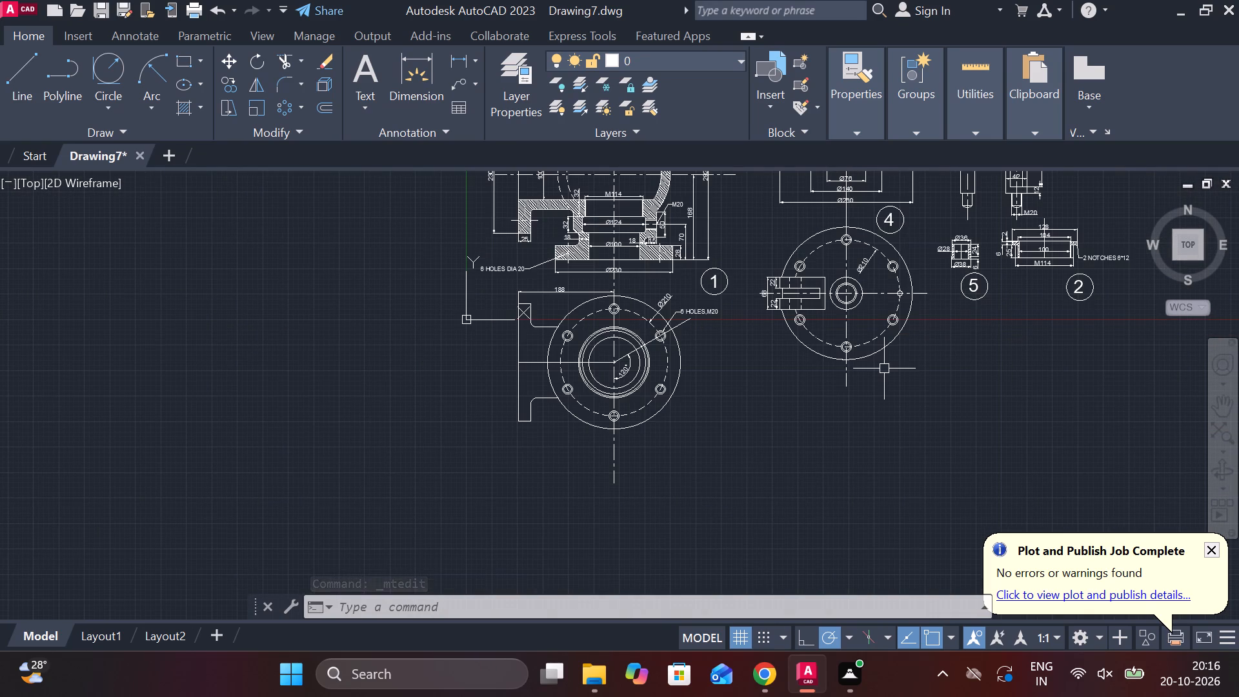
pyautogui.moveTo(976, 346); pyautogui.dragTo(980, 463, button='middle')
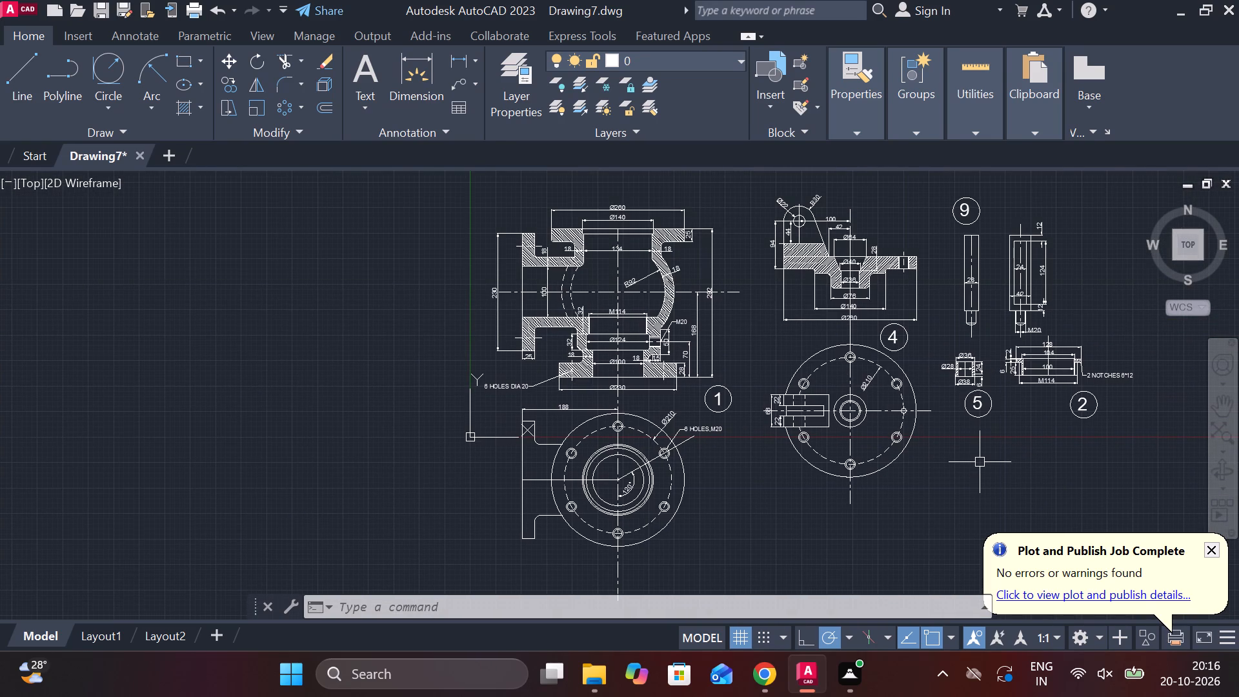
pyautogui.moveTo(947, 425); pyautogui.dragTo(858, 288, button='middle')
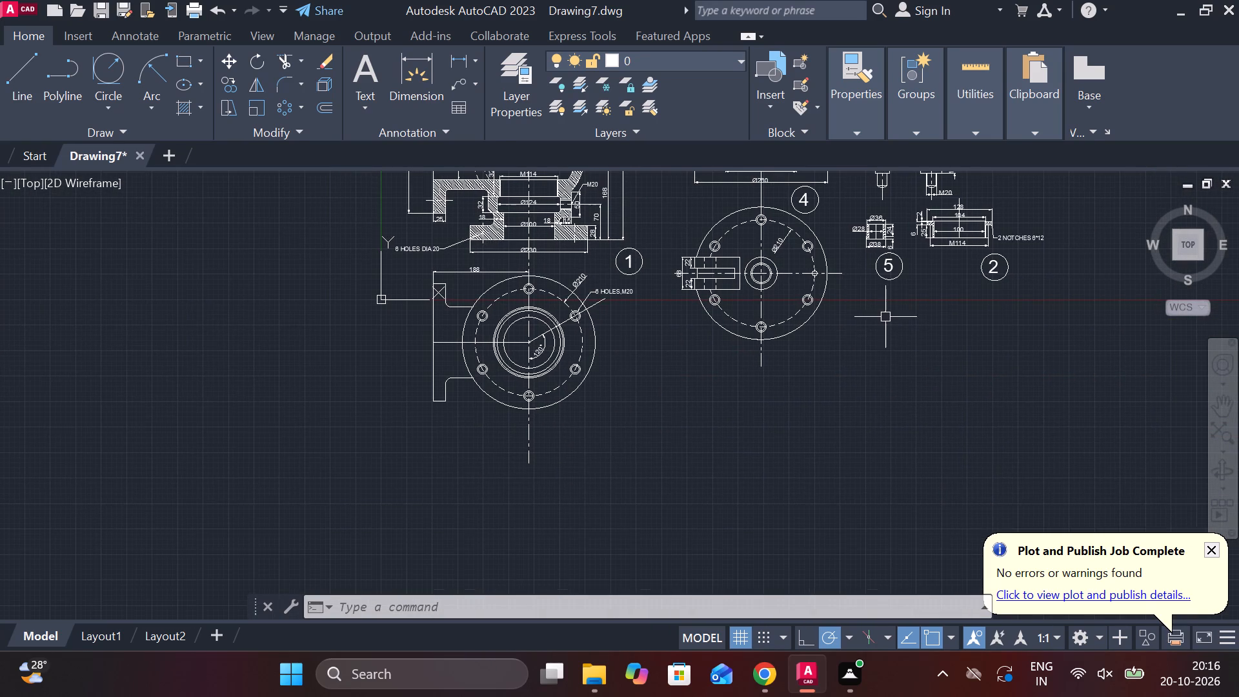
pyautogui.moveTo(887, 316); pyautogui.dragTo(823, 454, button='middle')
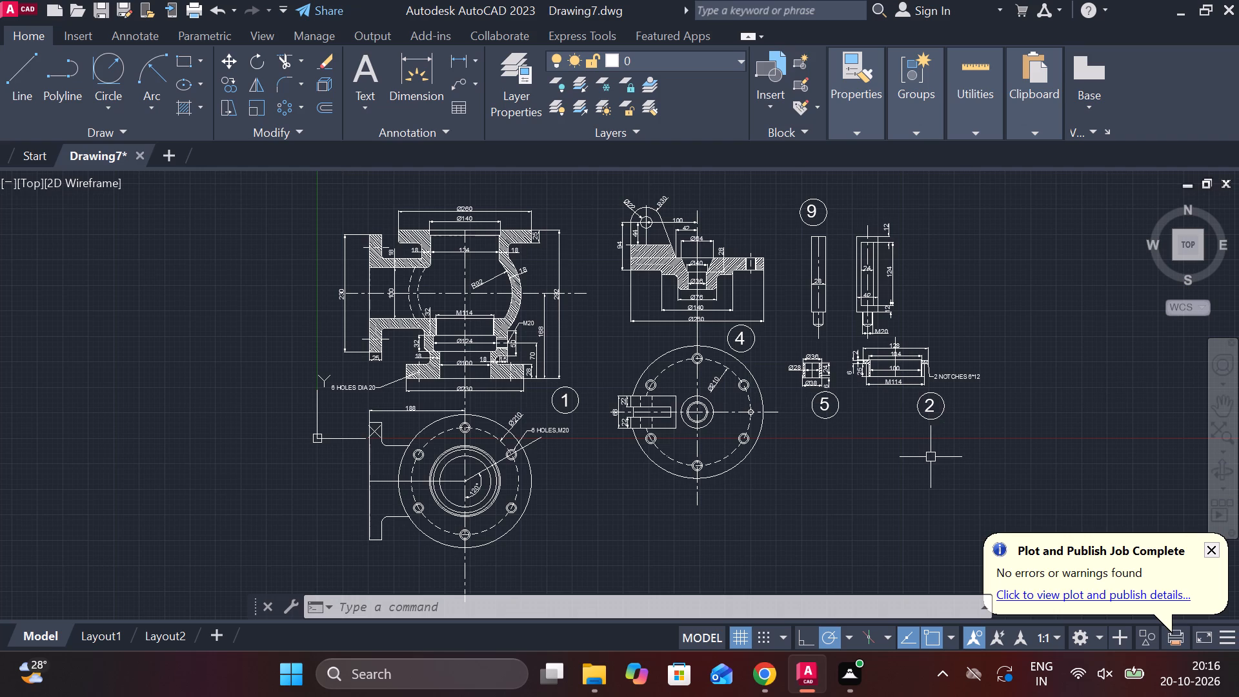
# Draw an open-topped outline in the free space below labels 5 and 2, with lines 70 down, 100 across and 70 up.
pyautogui.moveTo(839, 419); pyautogui.dragTo(740, 318, button='middle')
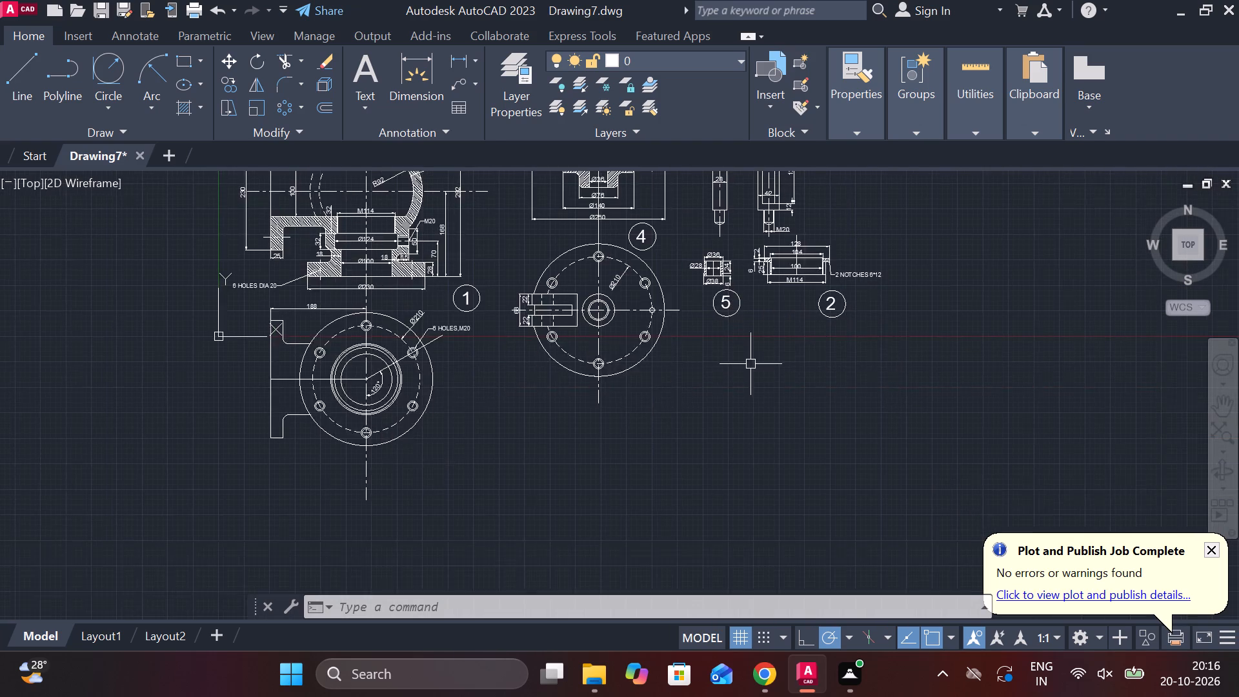
pyautogui.scroll(2, 756, 378)
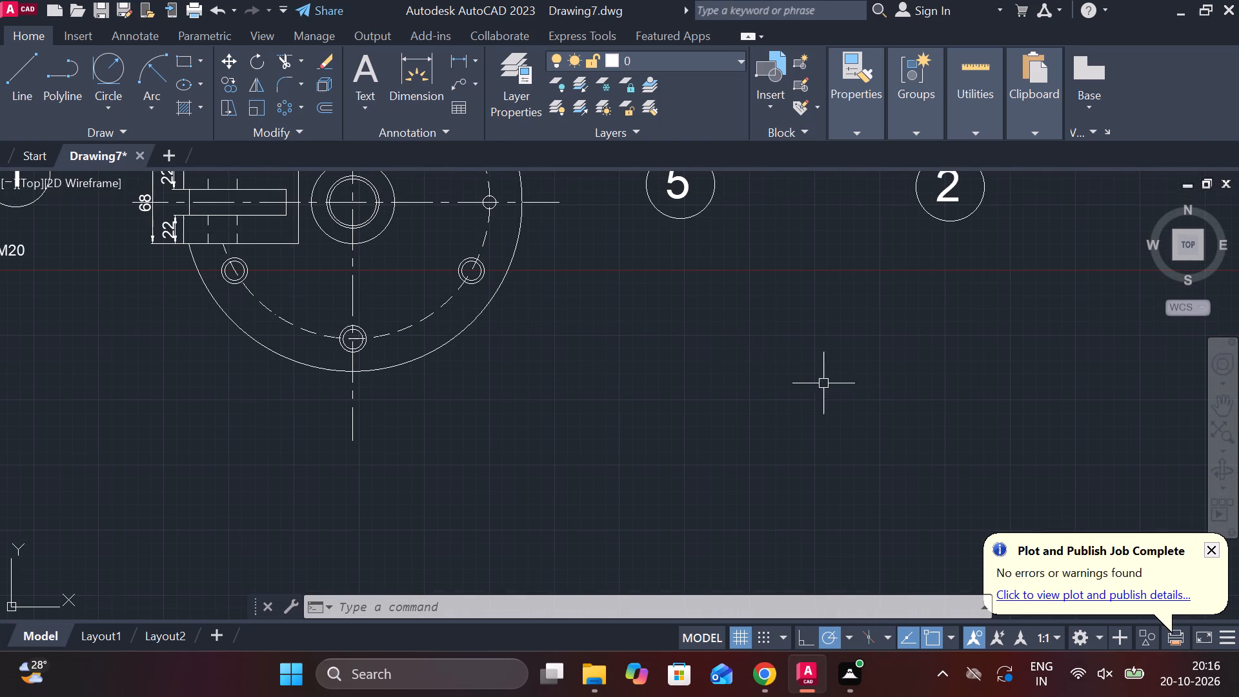
pyautogui.press('Escape')
pyautogui.press('l')
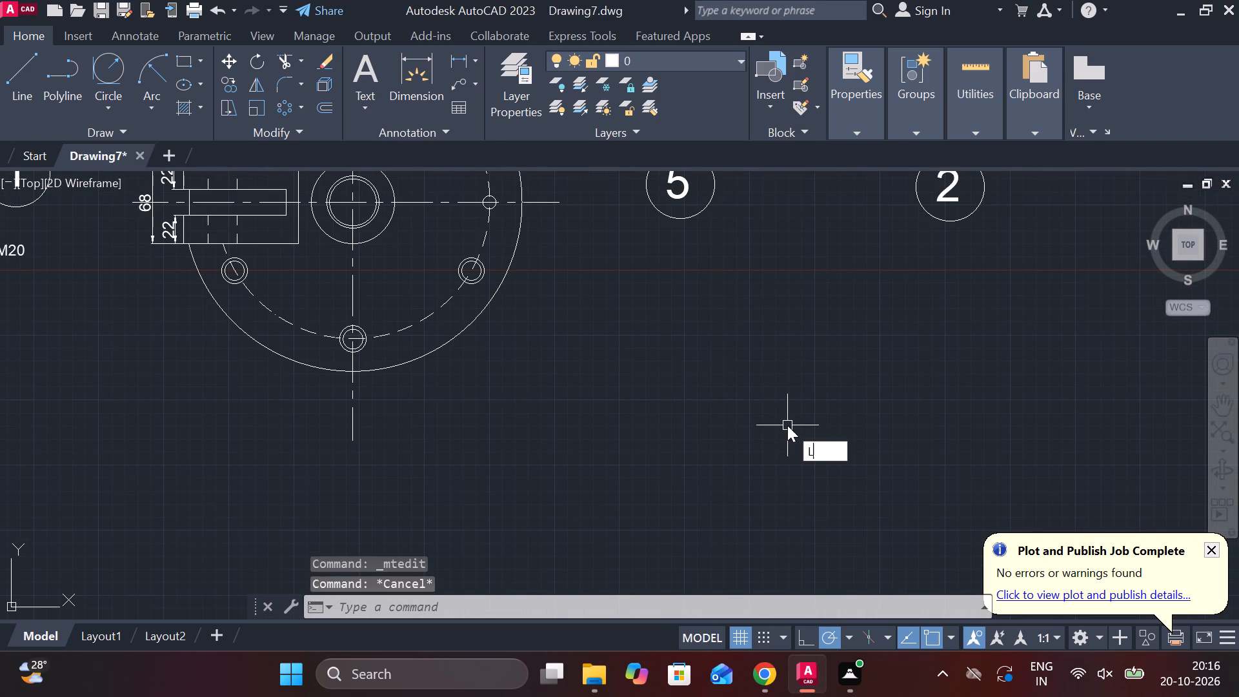
pyautogui.press('Return')
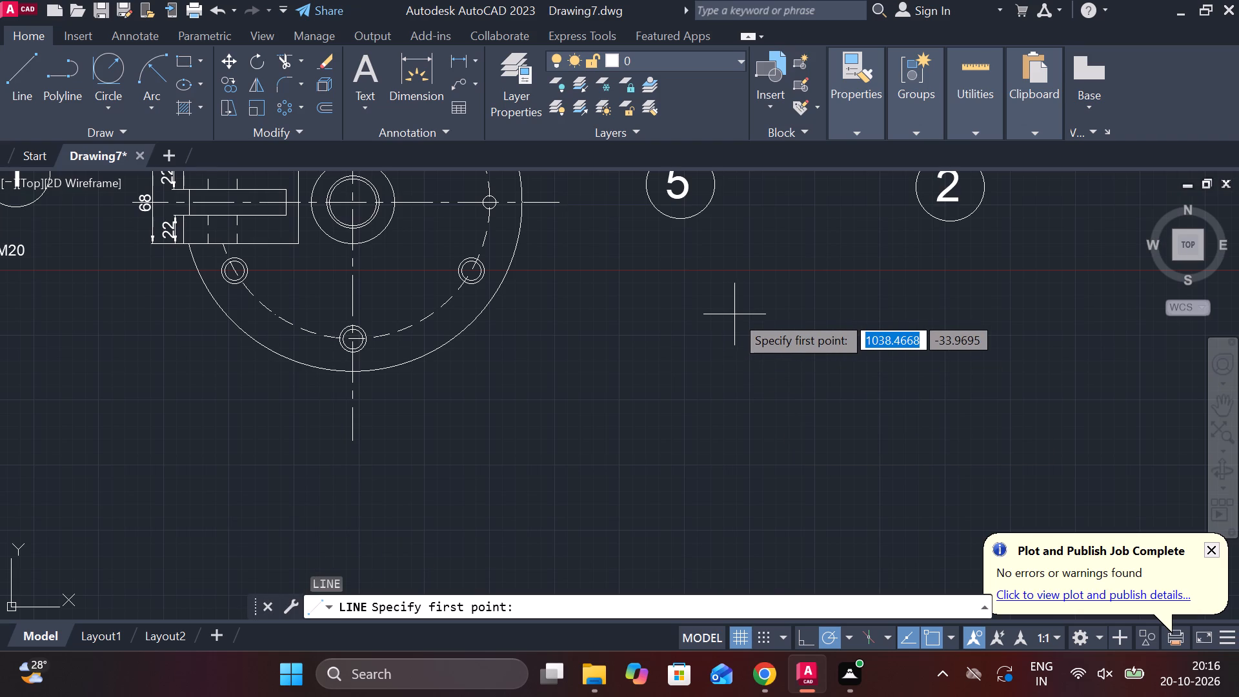
pyautogui.click(671, 307)
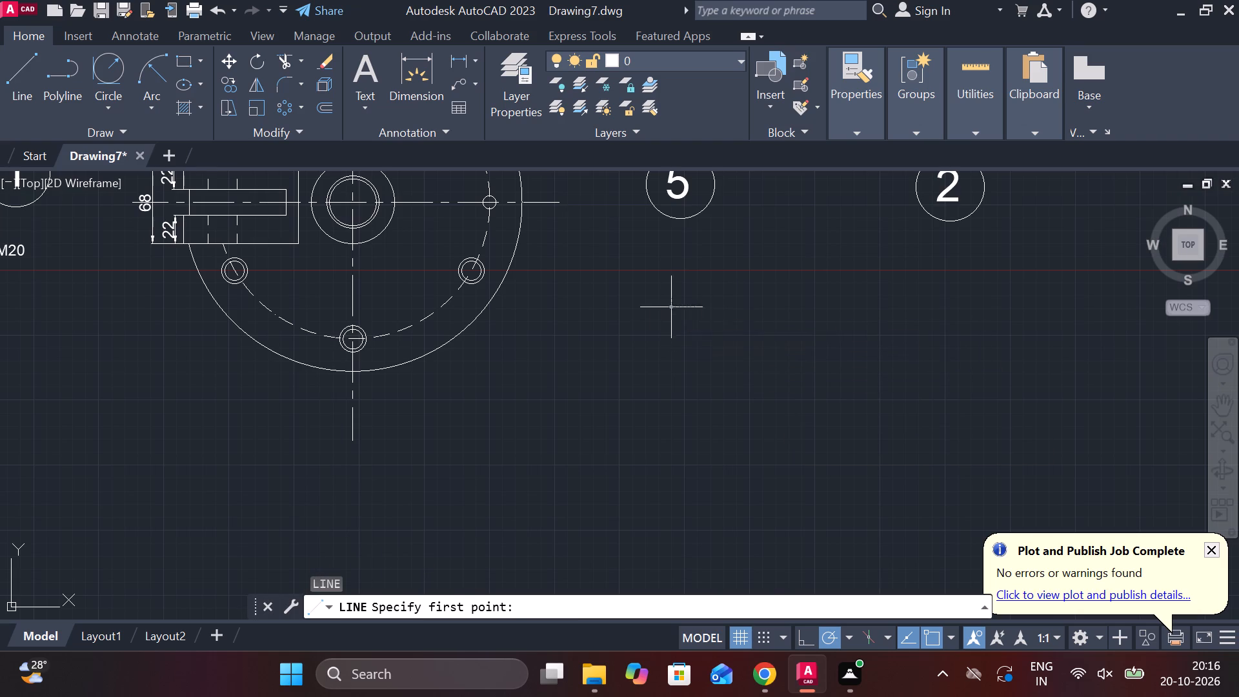
pyautogui.write('79')
pyautogui.press('BackSpace')
pyautogui.press('0')
pyautogui.press('Return')
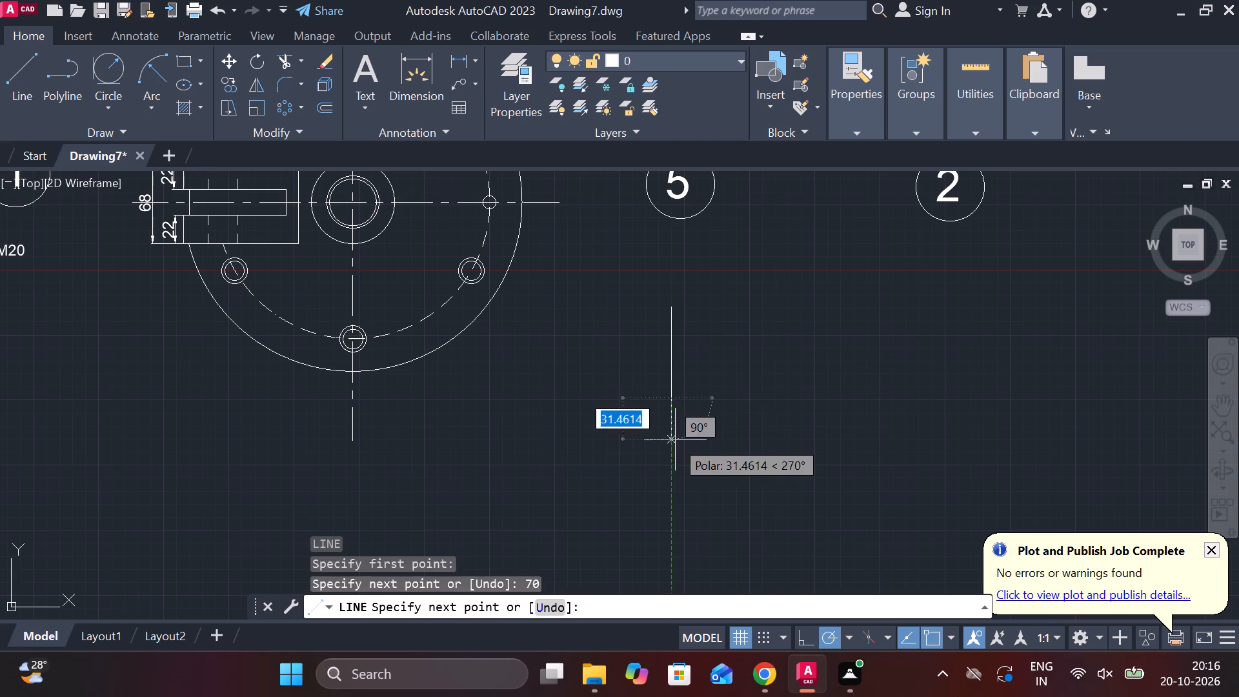
pyautogui.write('100')
pyautogui.press('Return')
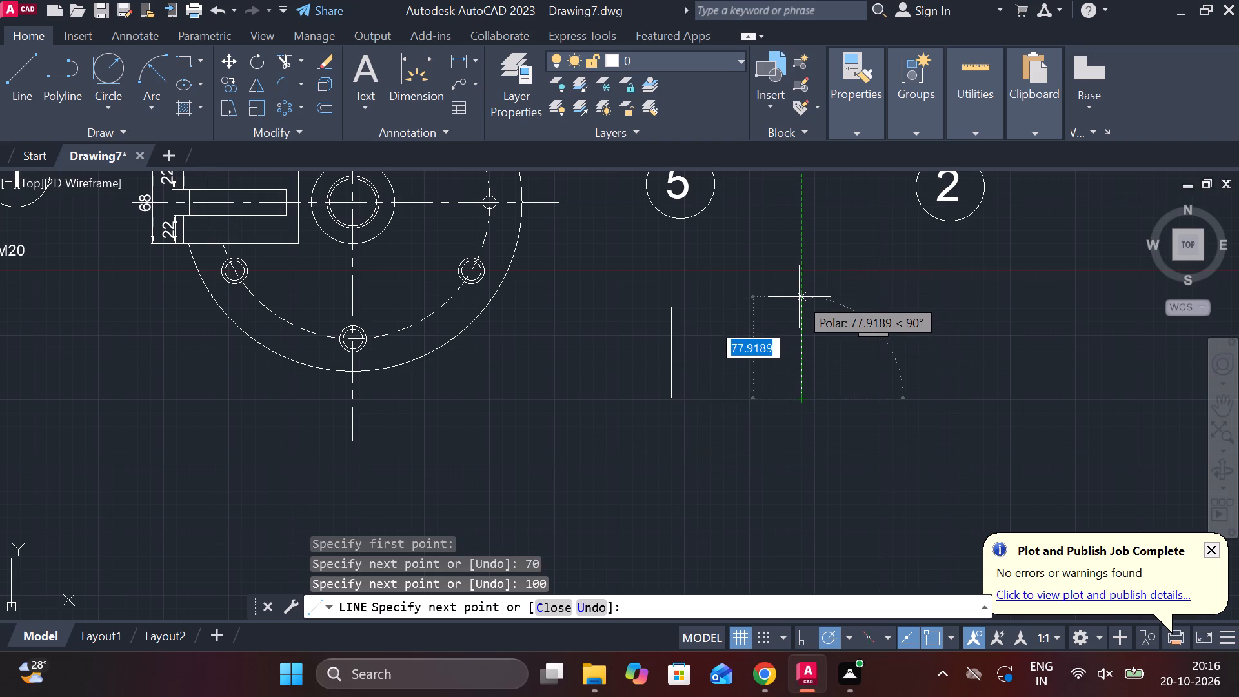
pyautogui.write('70')
pyautogui.press('Return')
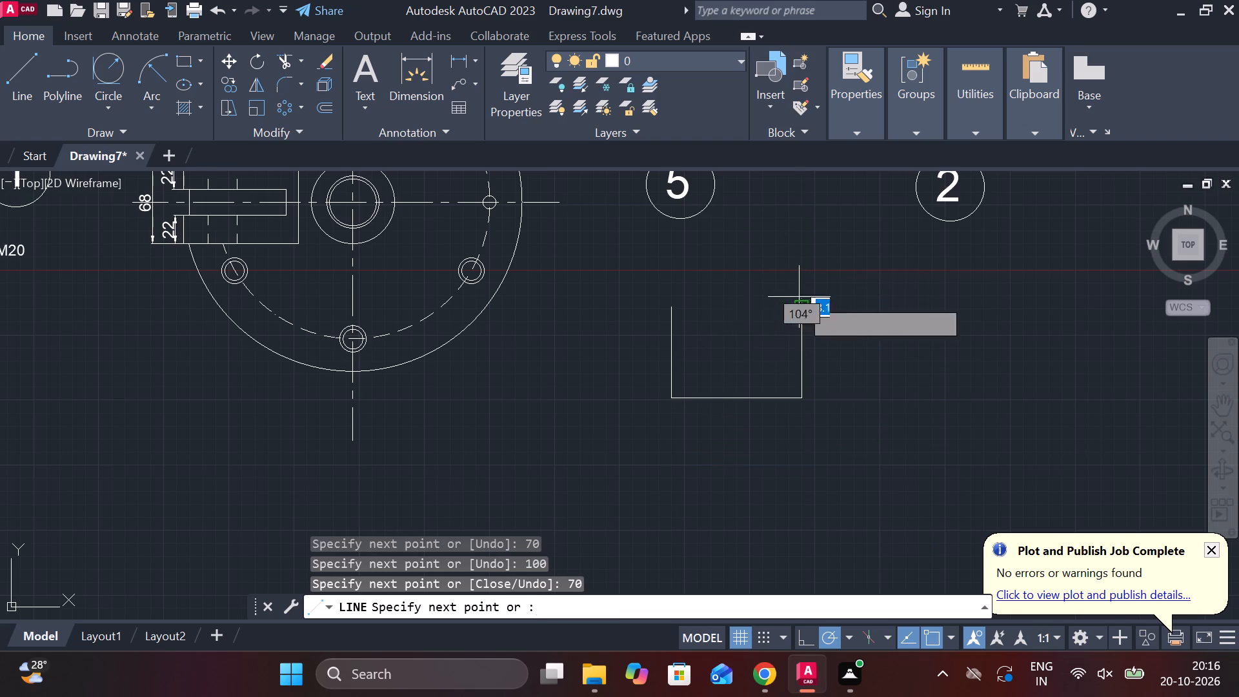
pyautogui.click(669, 304)
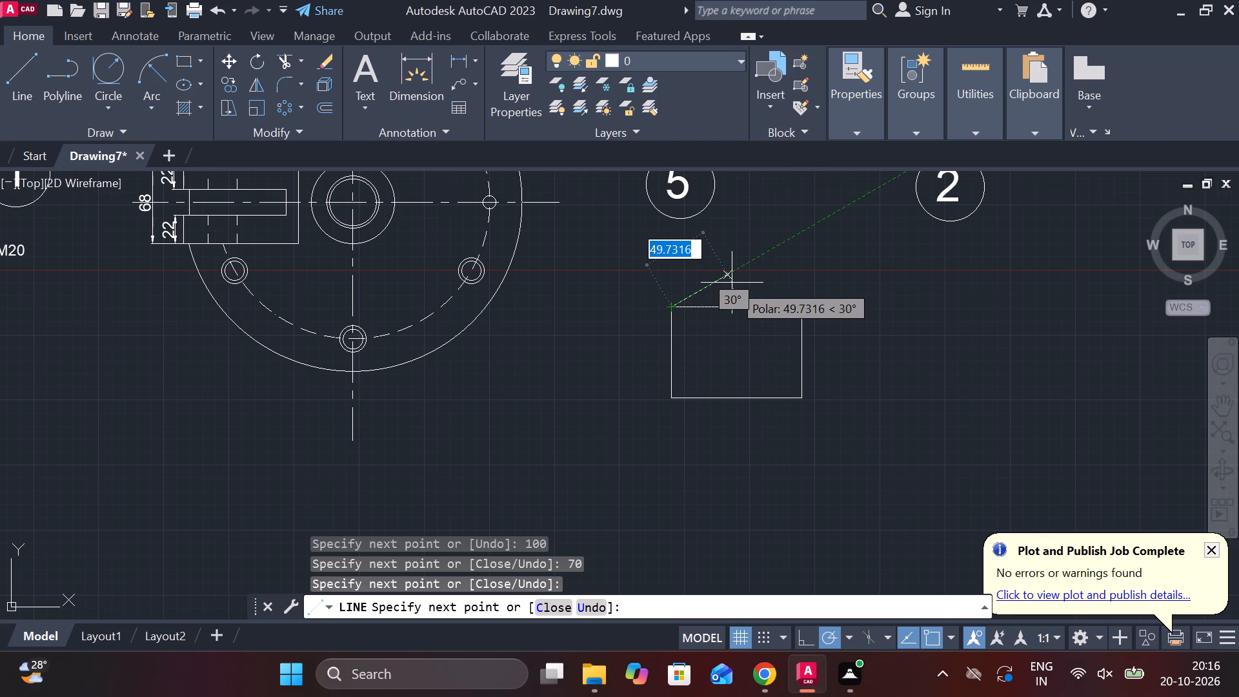
pyautogui.hotkey('ctrl', 'z')
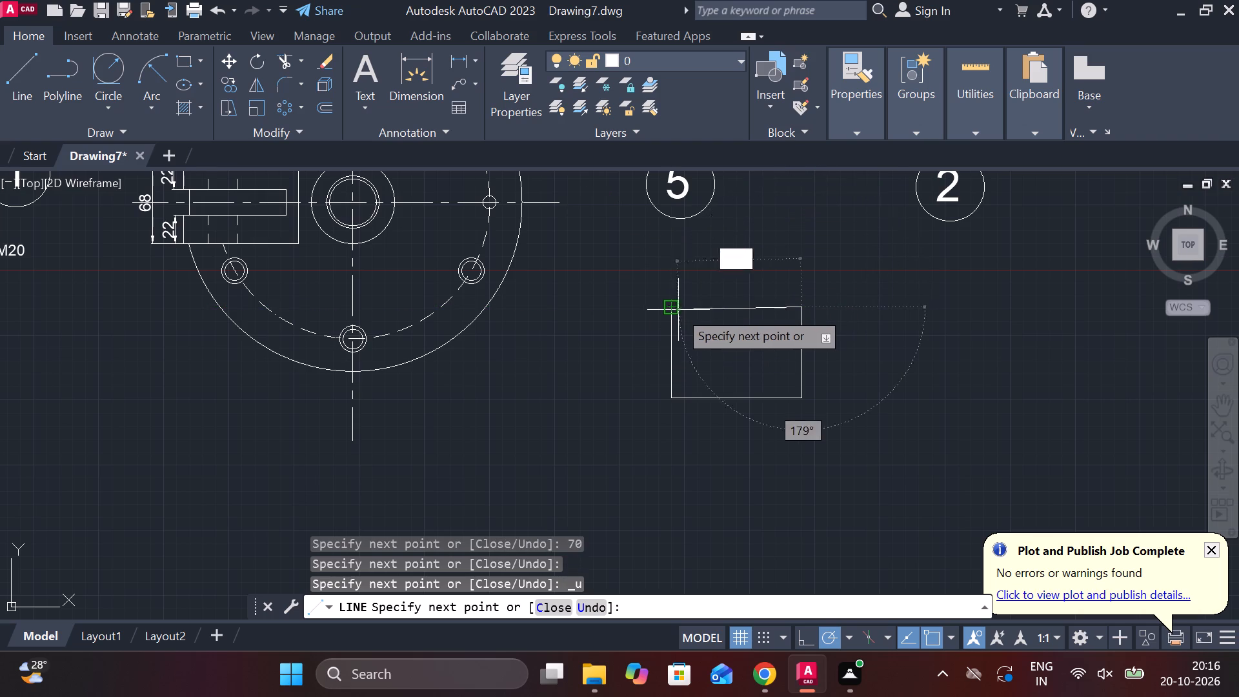
pyautogui.press('Escape')
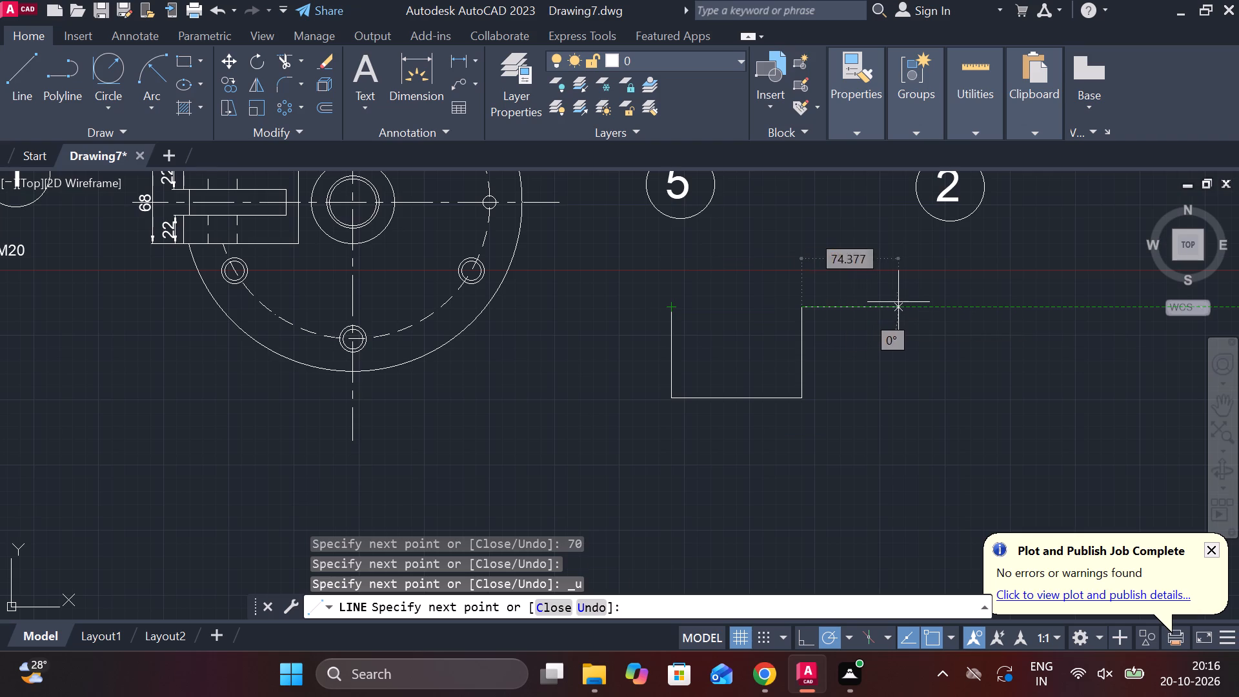
# Draw a horizontal line 2 long outward from the top end of each vertical side of the open outline.
pyautogui.press('l')
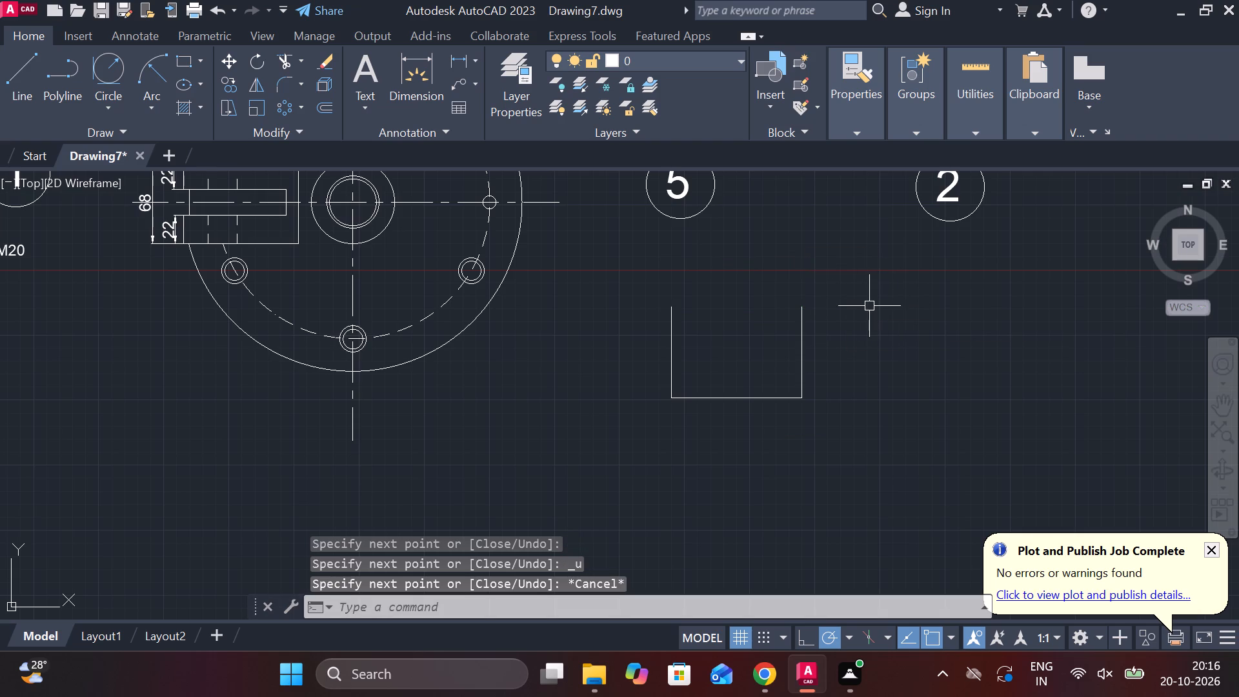
pyautogui.press('Return')
pyautogui.scroll(1, 869, 301)
pyautogui.click(763, 305)
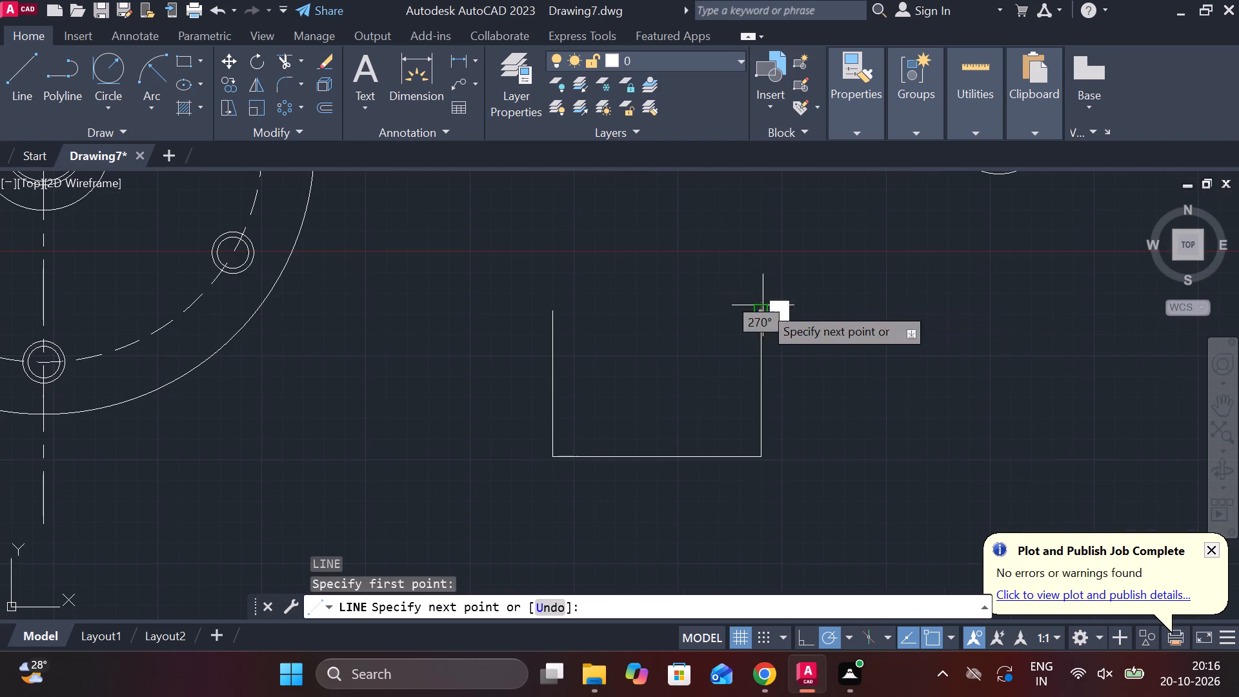
pyautogui.write('2')
pyautogui.press('space')
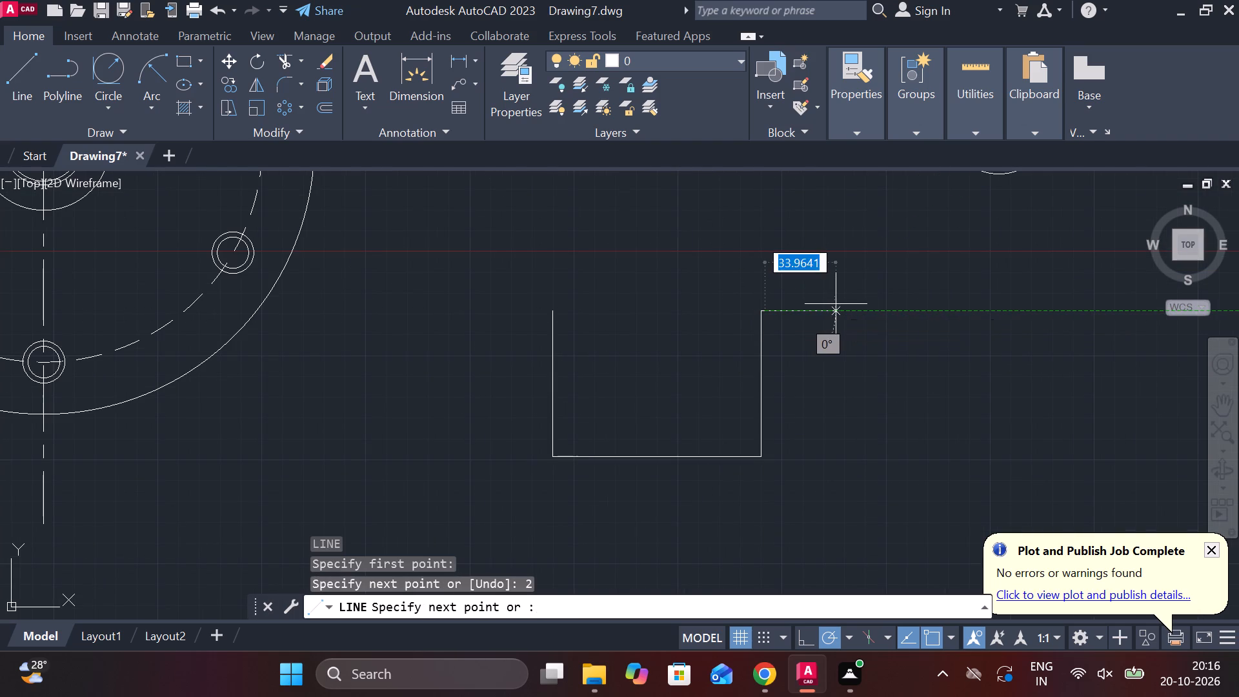
pyautogui.press('Escape')
pyautogui.scroll(1, 598, 294)
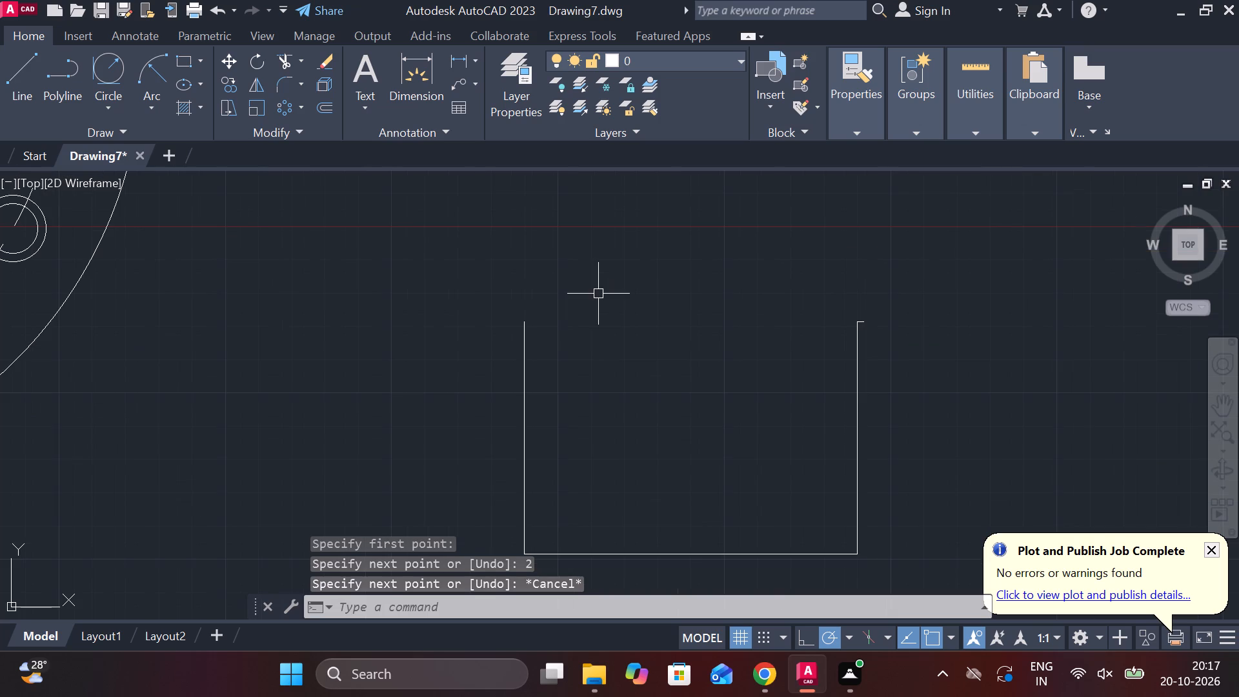
pyautogui.press('space')
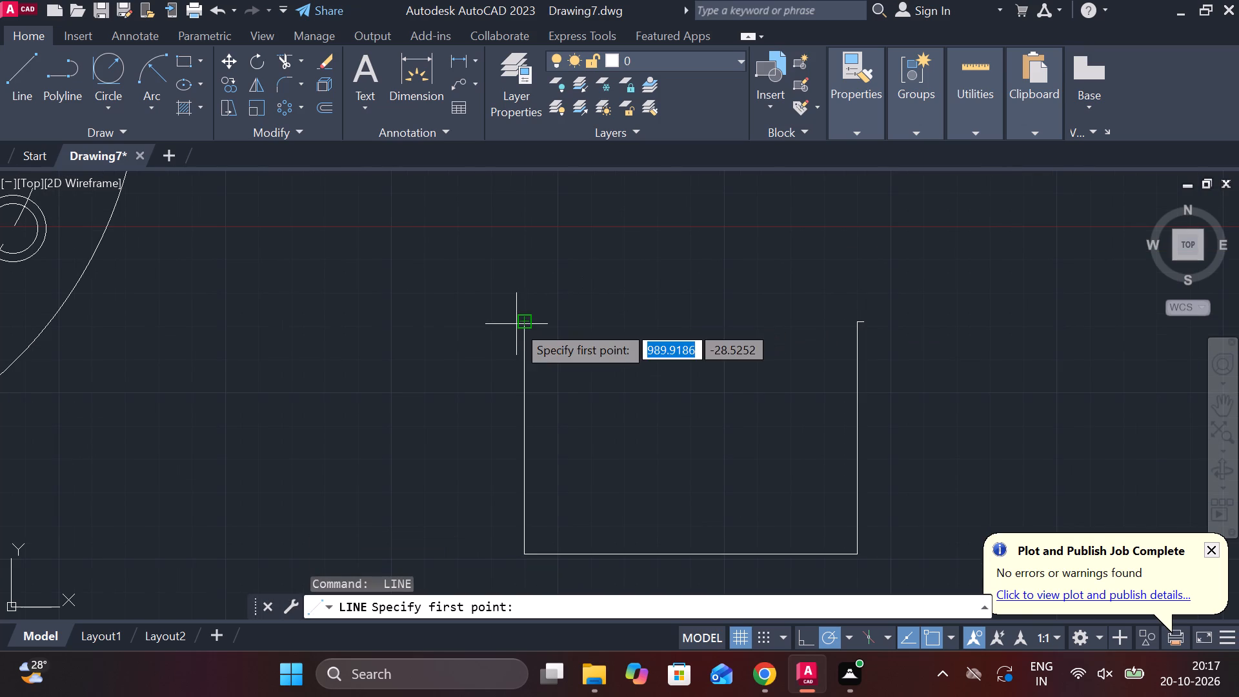
pyautogui.click(522, 323)
pyautogui.write('2')
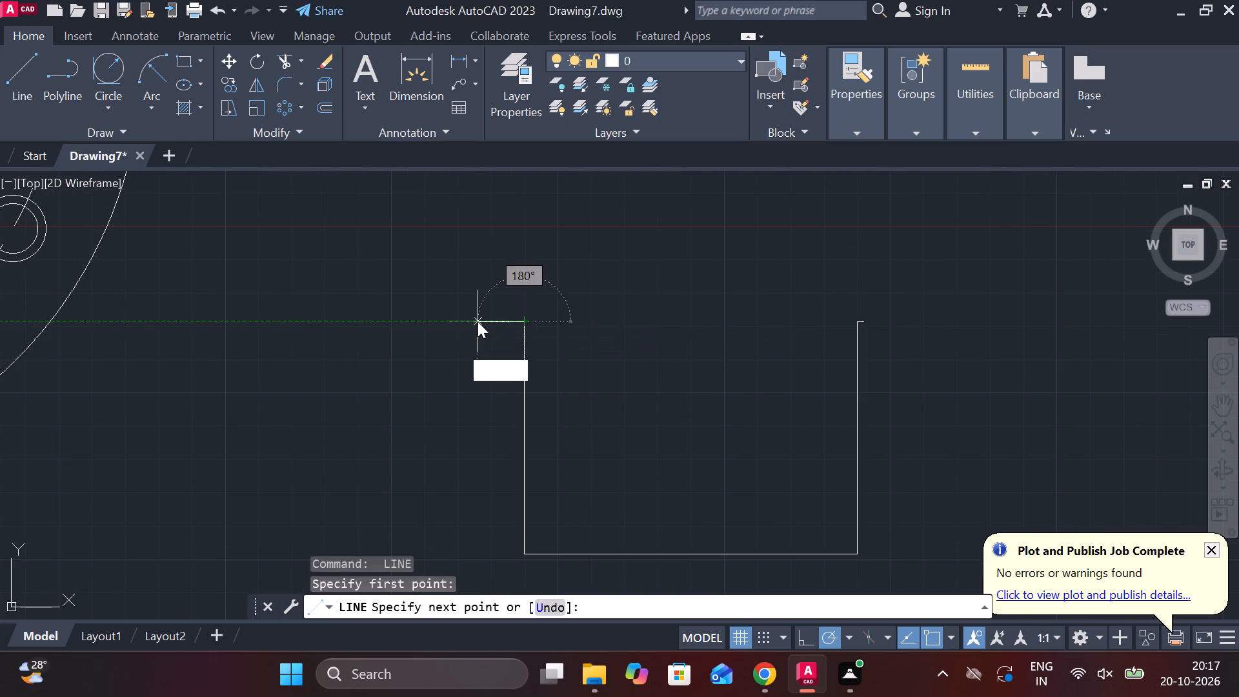
pyautogui.press('space')
pyautogui.press('Escape')
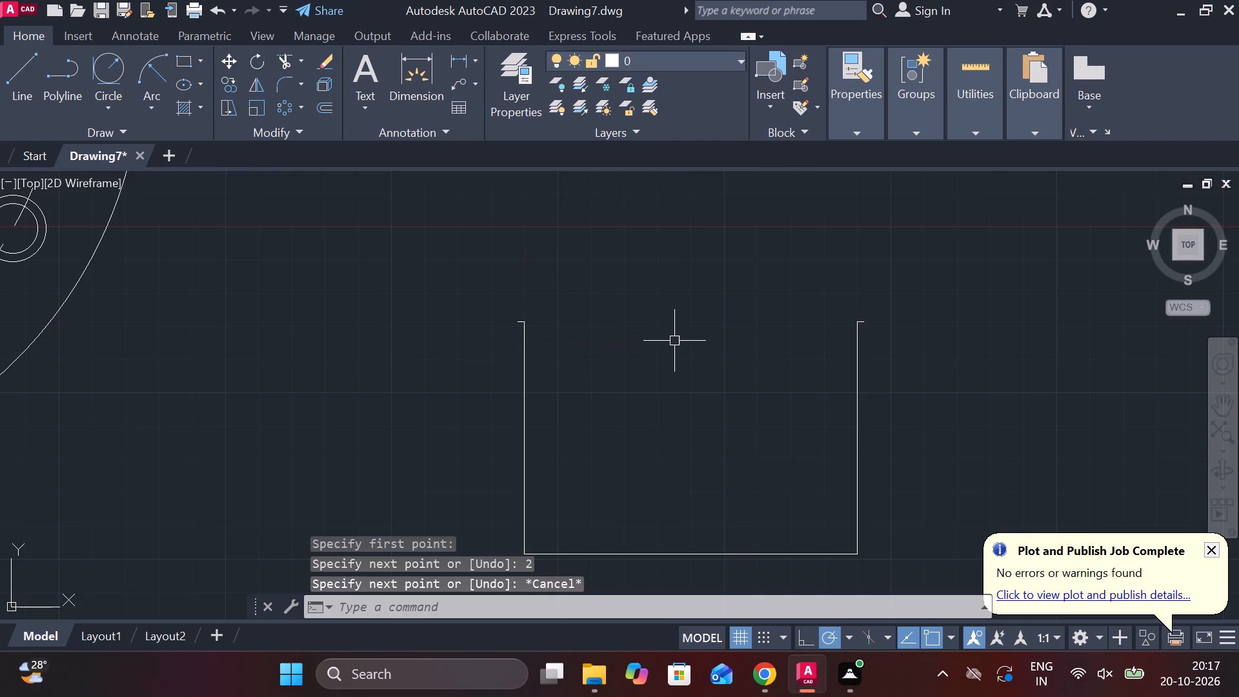
# Close the left lip of the open outline with a line 20 down from its outer end and a line 2 back to the side.
pyautogui.moveTo(674, 343); pyautogui.dragTo(670, 261, button='middle')
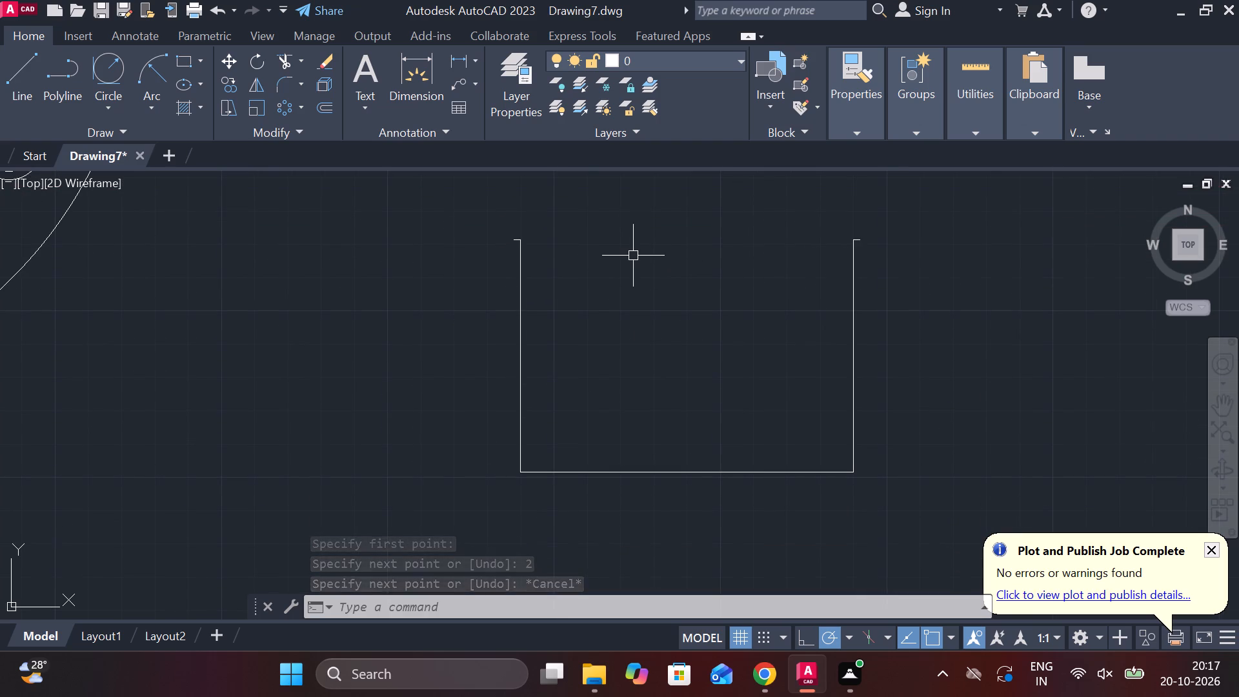
pyautogui.press('l')
pyautogui.press('Return')
pyautogui.scroll(2, 495, 224)
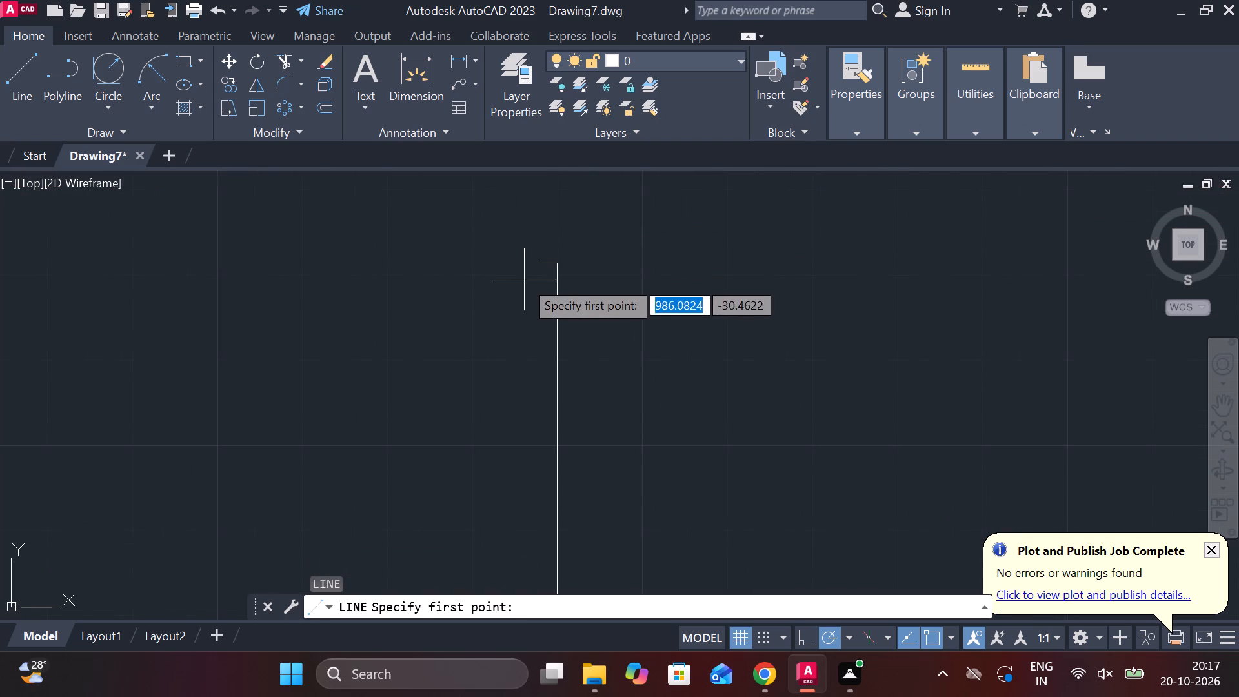
pyautogui.click(534, 261)
pyautogui.write('20')
pyautogui.press('Return')
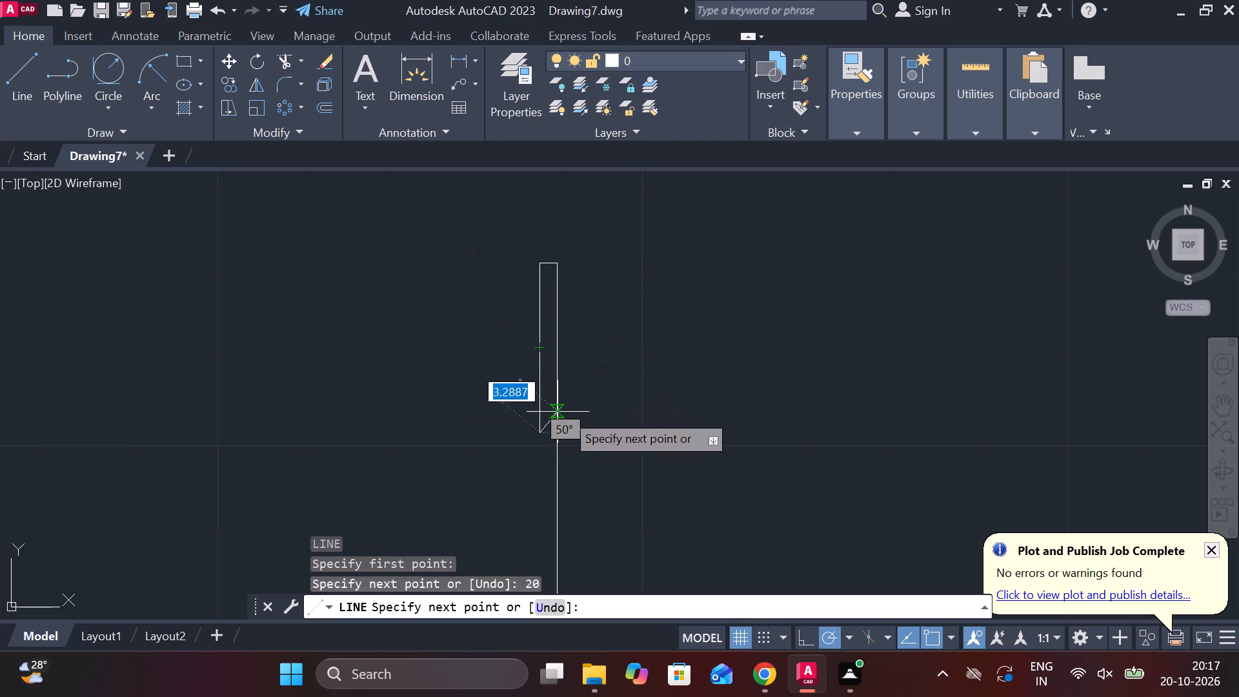
pyautogui.scroll(1, 578, 430)
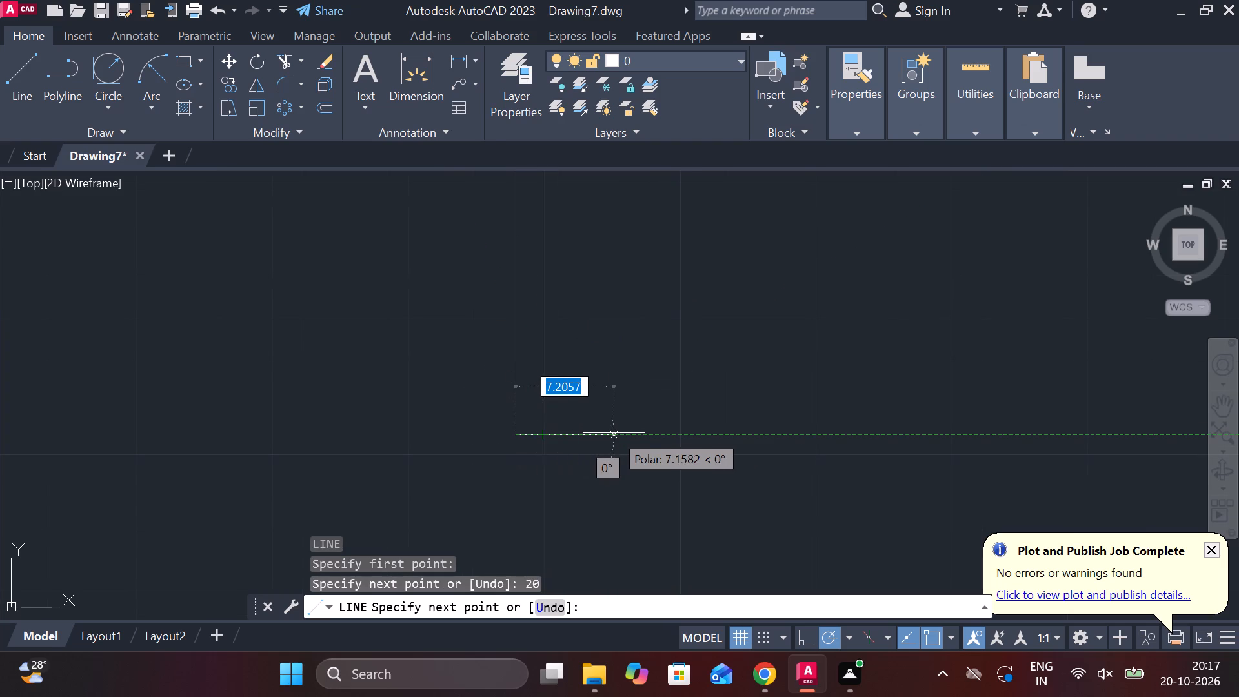
pyautogui.write('2')
pyautogui.press('space')
pyautogui.scroll(-2, 633, 423)
pyautogui.press('Escape')
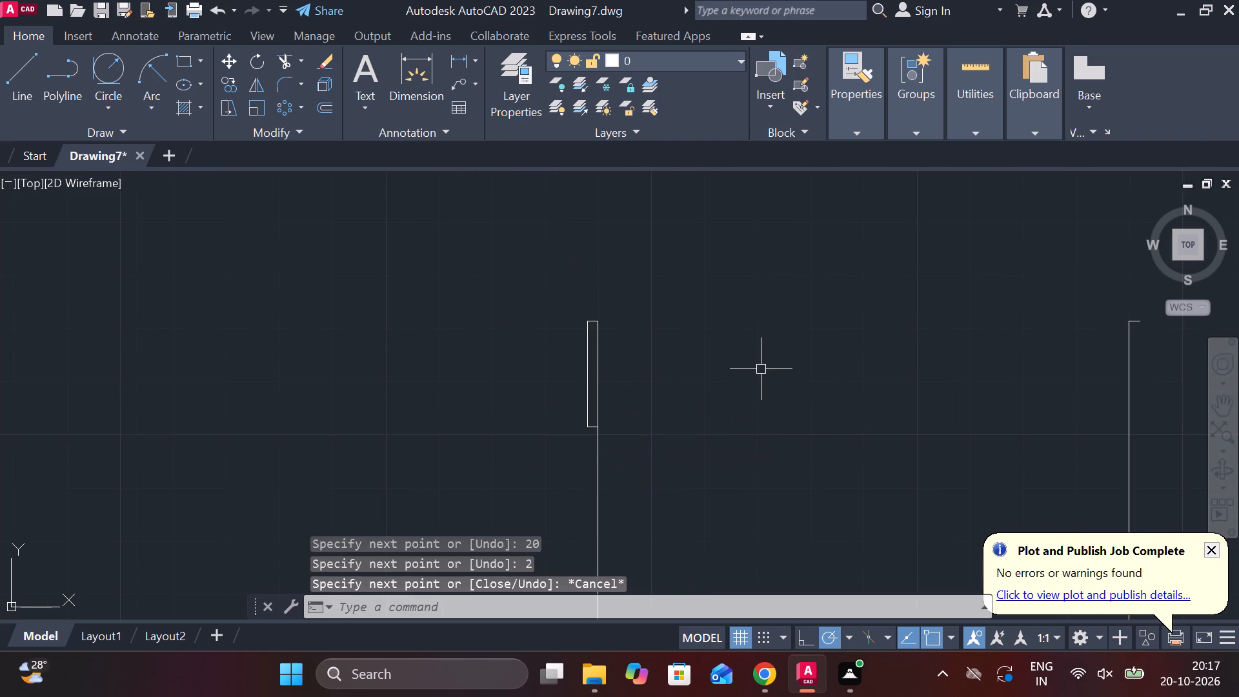
# Draw a line 20 down from the right lip's outer end and a horizontal line about 20 long inward across the vertical side.
pyautogui.press('l')
pyautogui.press('Return')
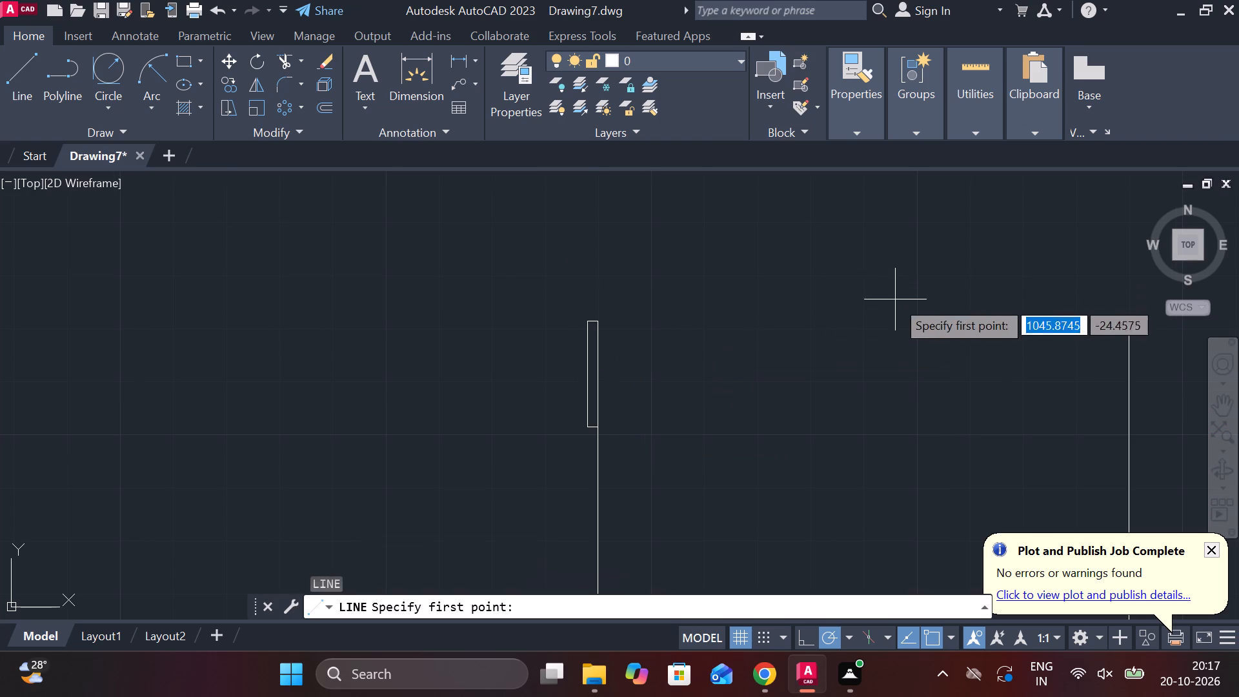
pyautogui.moveTo(879, 303); pyautogui.dragTo(605, 250, button='middle')
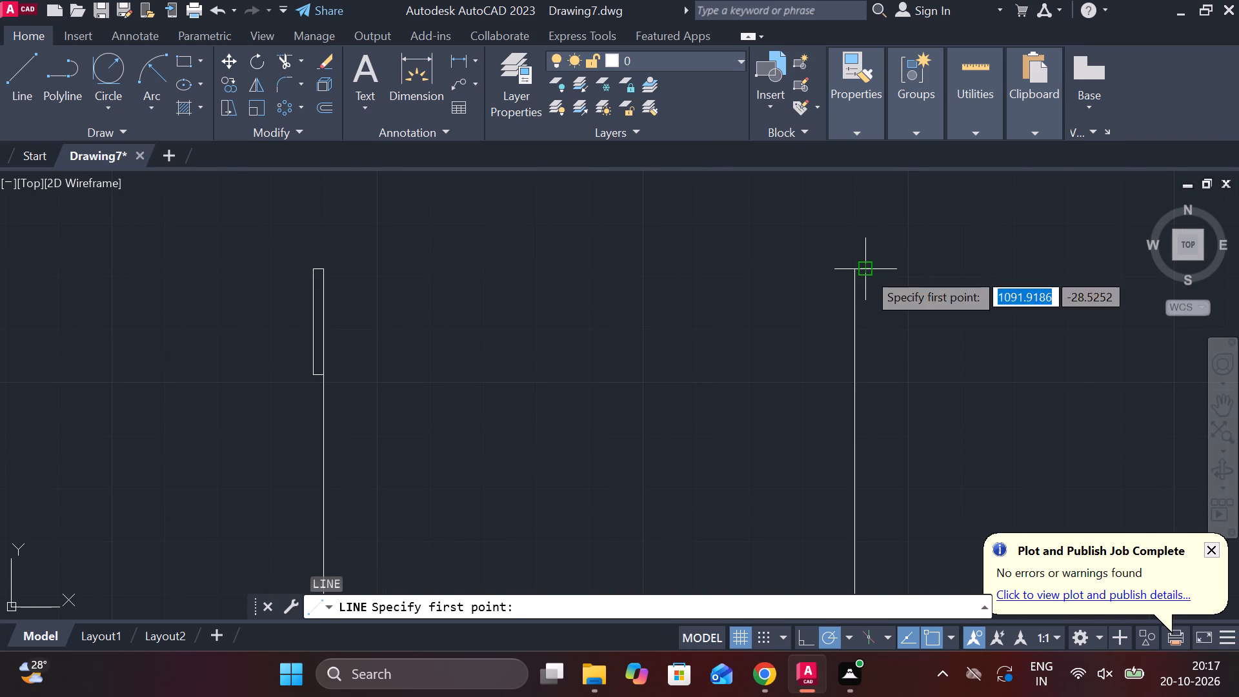
pyautogui.click(867, 271)
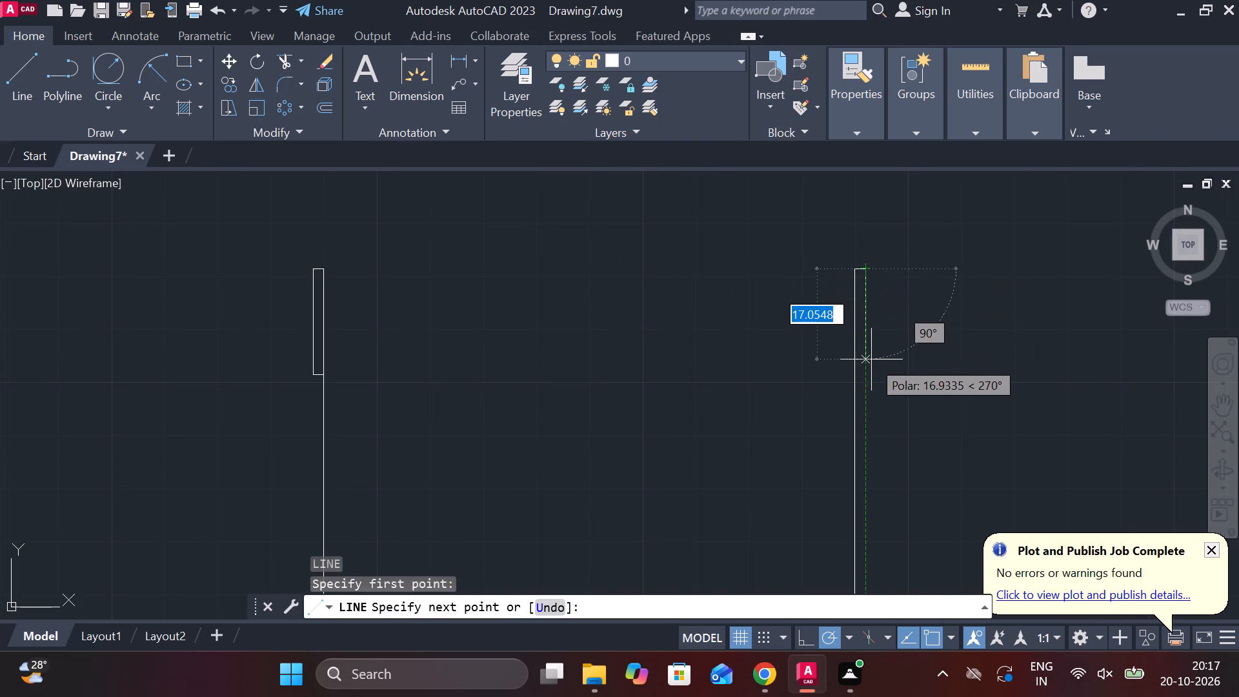
pyautogui.press('4')
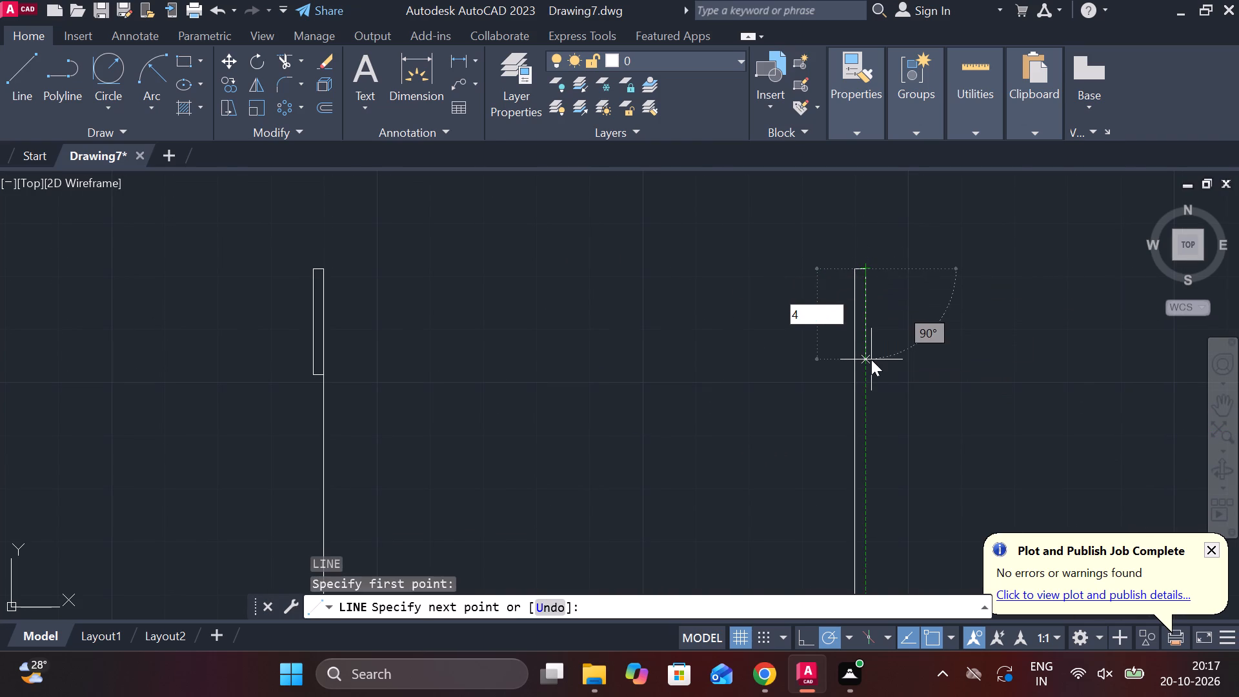
pyautogui.press('BackSpace')
pyautogui.write('20')
pyautogui.press('Return')
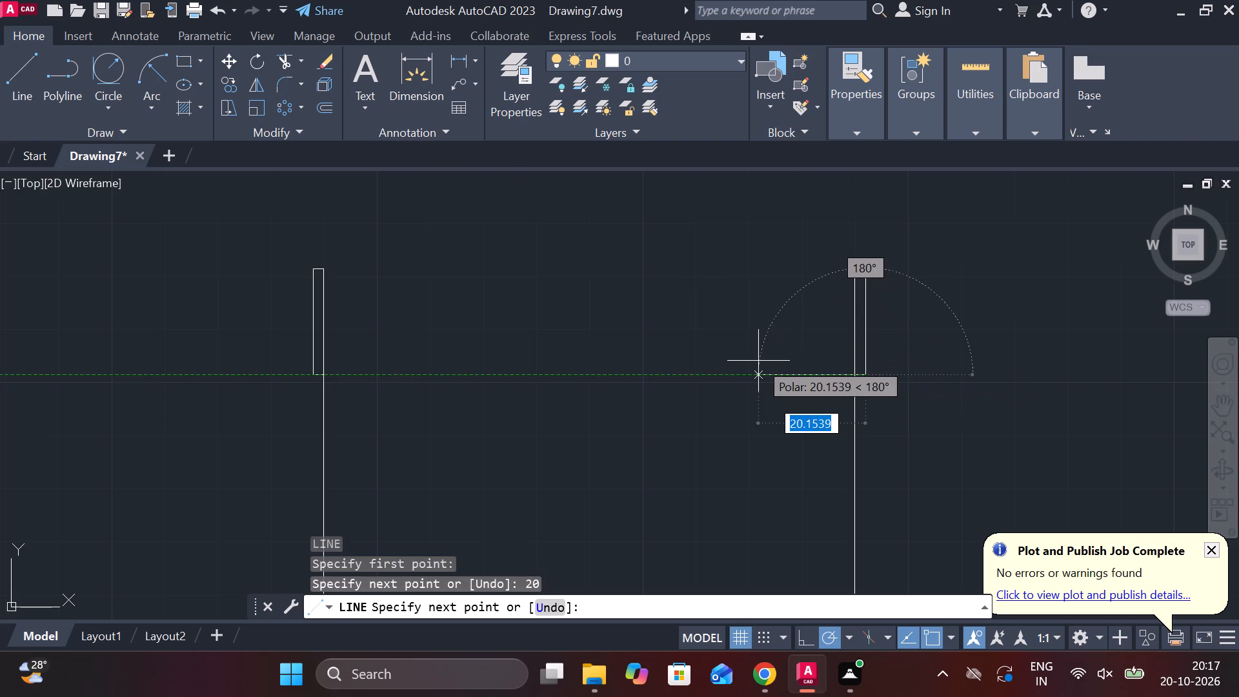
pyautogui.click(758, 361)
pyautogui.press('Escape')
# Trim the part of the right lip's lower horizontal line that projects inside the outline.
pyautogui.write('TR')
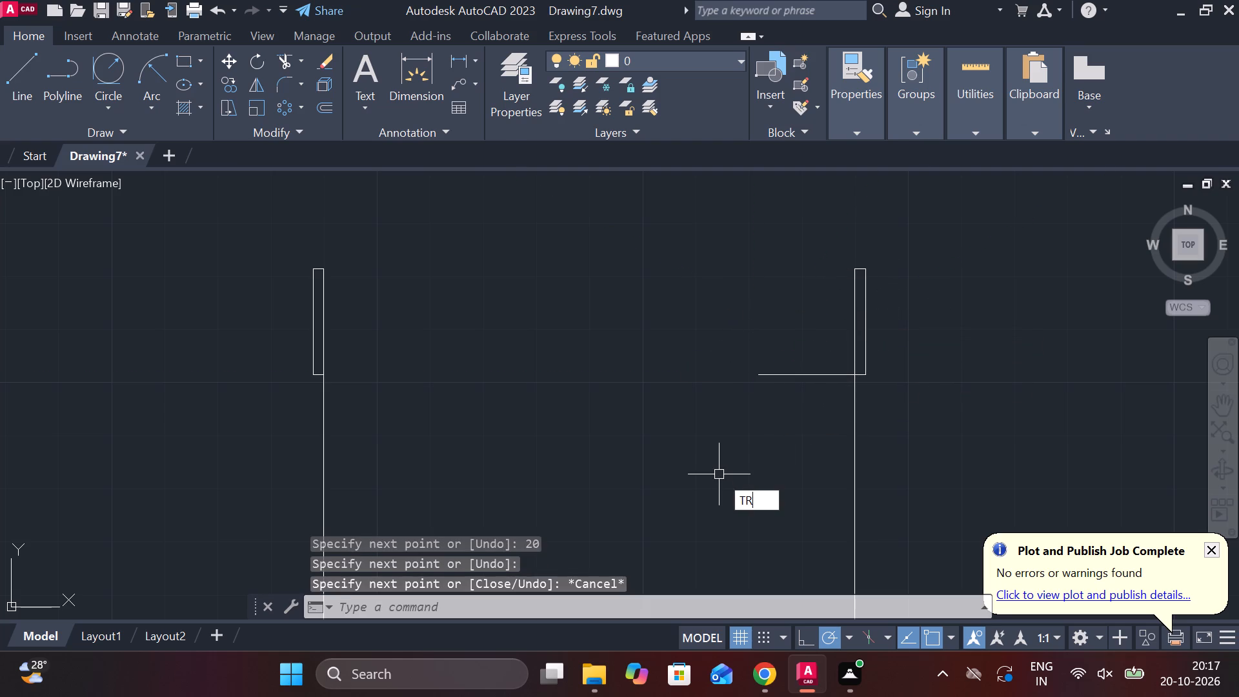
pyautogui.press('space')
pyautogui.click(784, 376)
pyautogui.scroll(-2, 776, 383)
pyautogui.scroll(1, 630, 381)
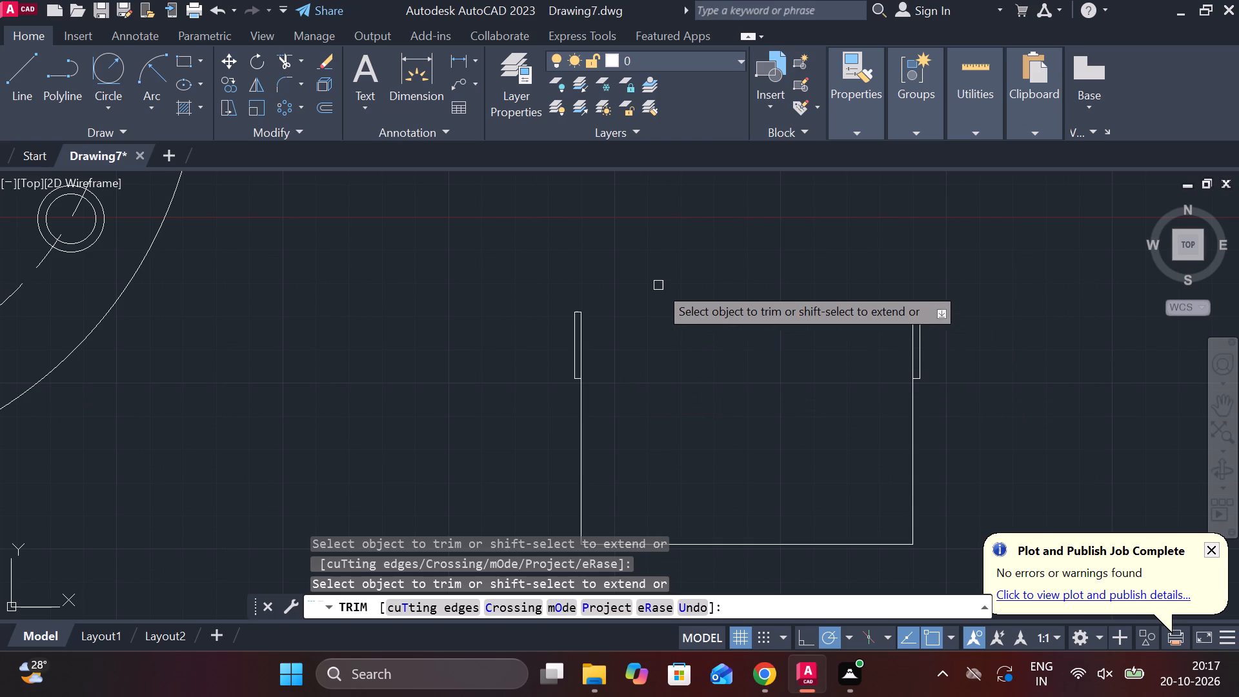
pyautogui.scroll(1, 658, 285)
pyautogui.press('Escape')
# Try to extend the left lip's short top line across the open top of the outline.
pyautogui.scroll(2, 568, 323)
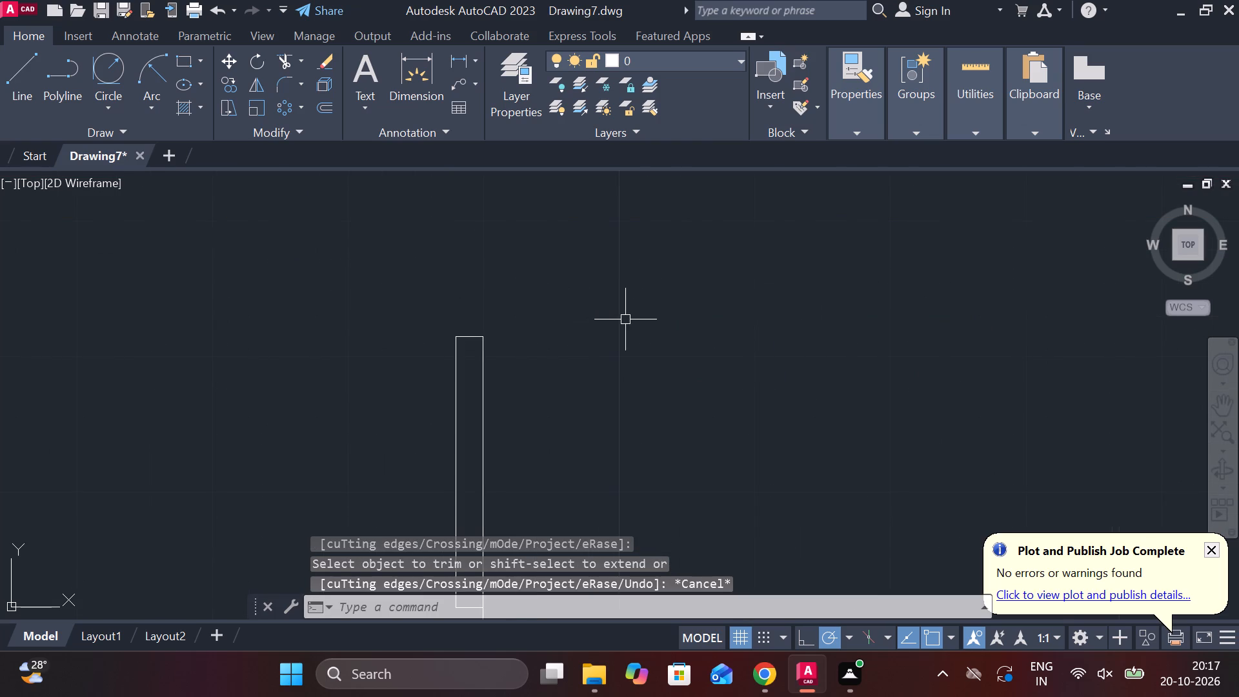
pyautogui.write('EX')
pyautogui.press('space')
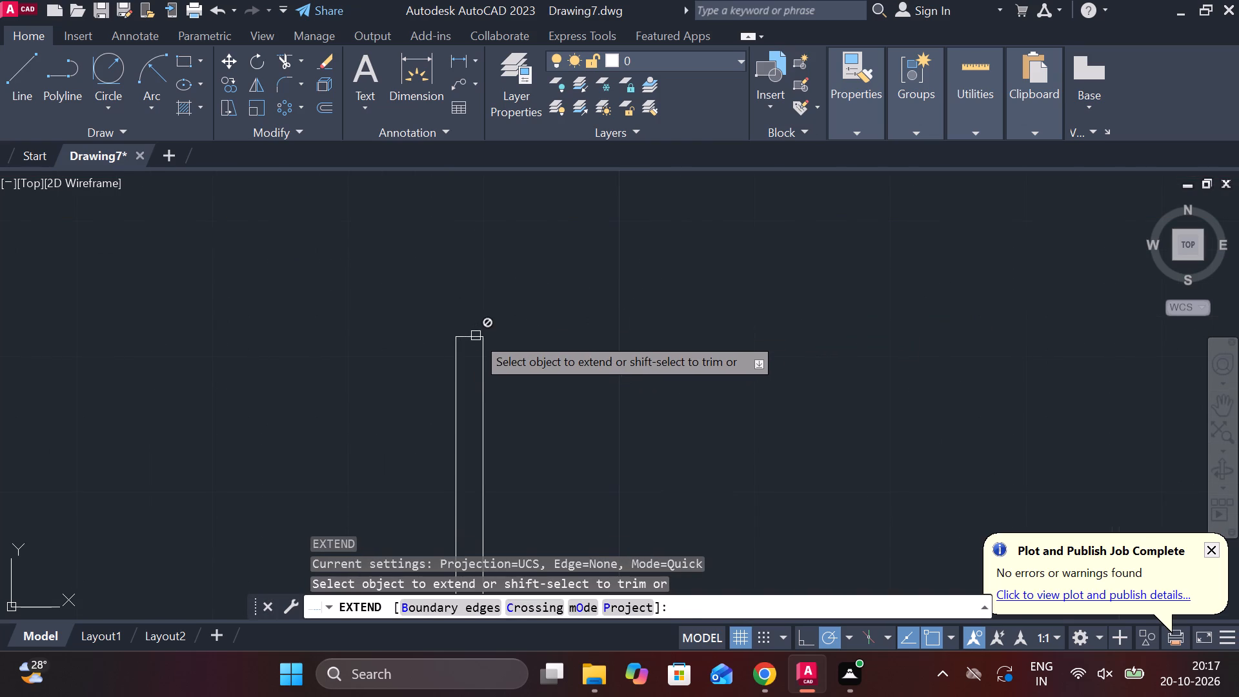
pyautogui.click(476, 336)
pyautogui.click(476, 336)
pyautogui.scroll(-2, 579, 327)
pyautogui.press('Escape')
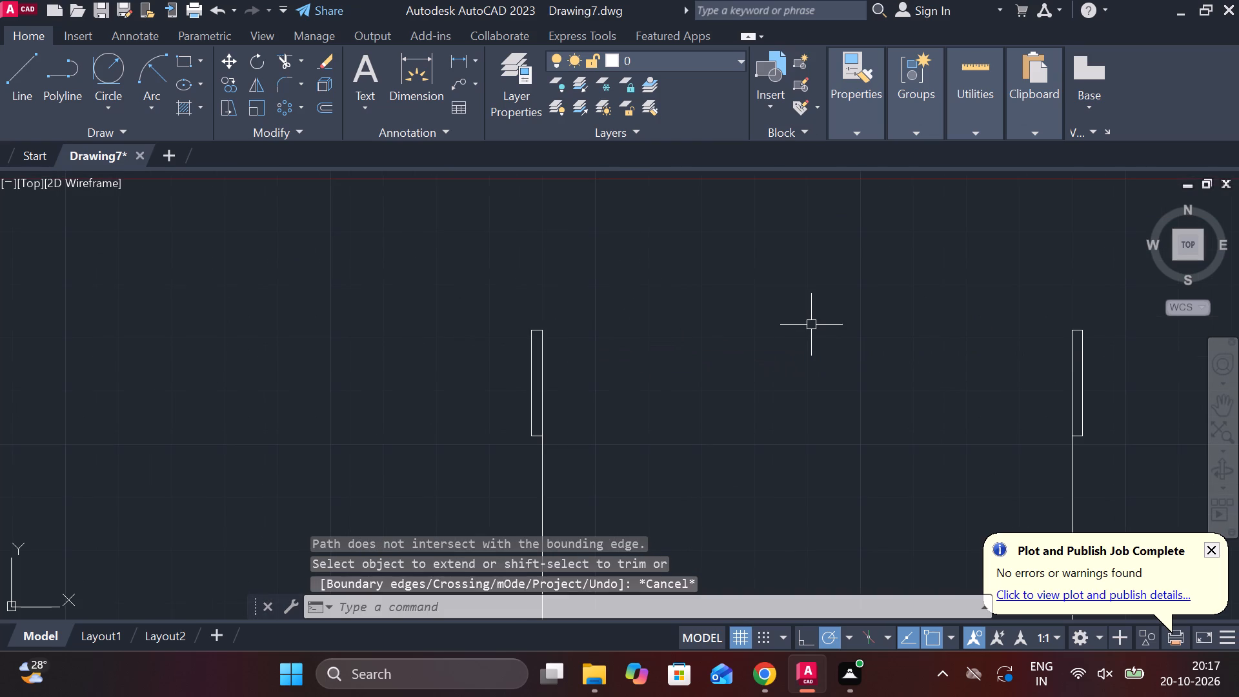
# Close the outline's open top with a horizontal line from the left vertical side's top end to the right one's.
pyautogui.press('l')
pyautogui.press('Return')
pyautogui.scroll(2, 631, 306)
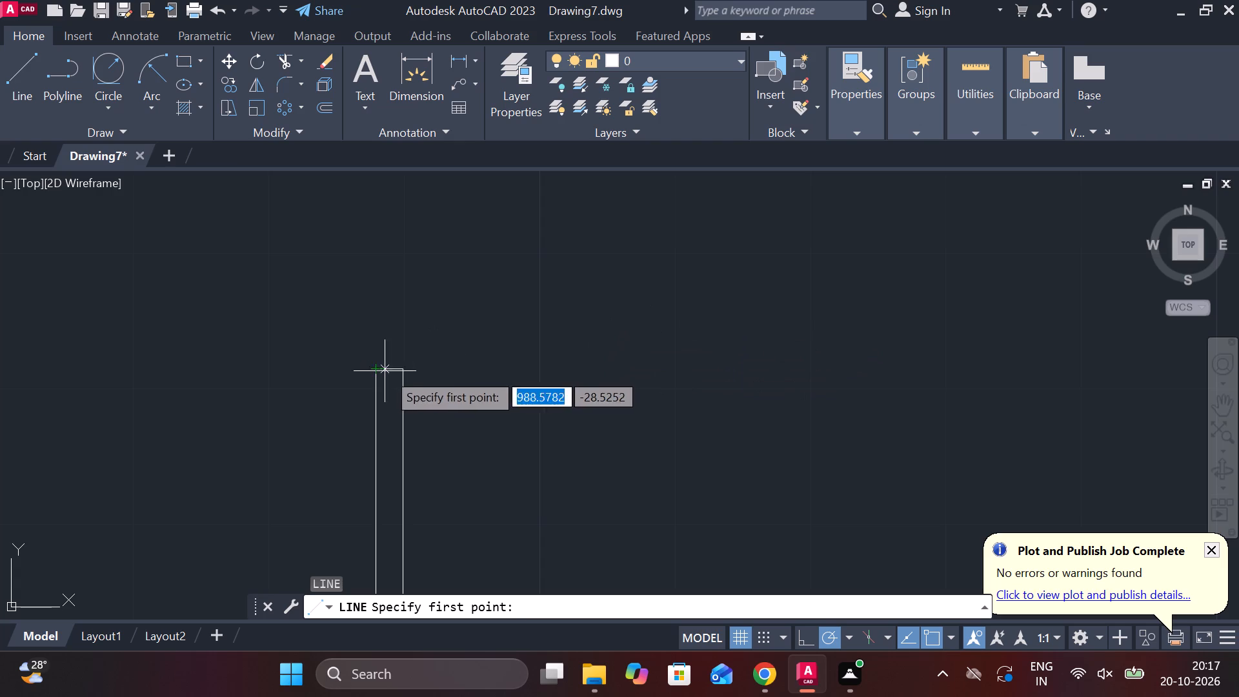
pyautogui.click(407, 371)
pyautogui.scroll(-2, 619, 368)
pyautogui.moveTo(850, 351); pyautogui.dragTo(255, 379, button='middle')
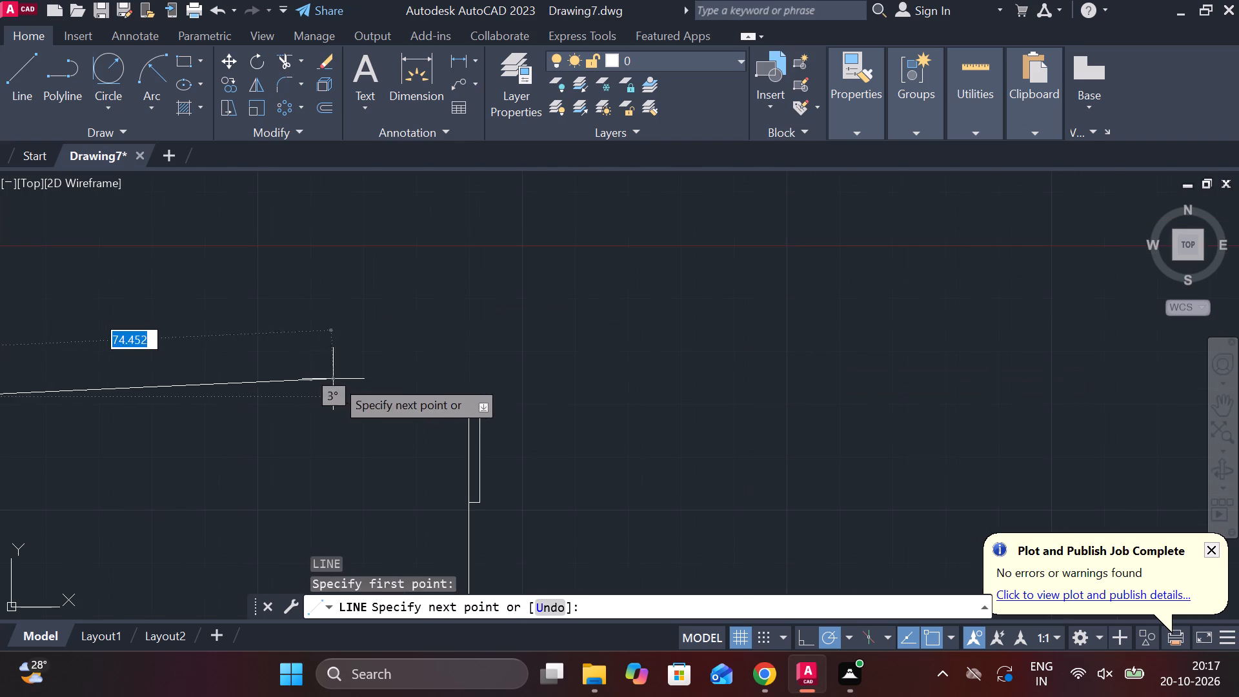
pyautogui.moveTo(438, 408); pyautogui.dragTo(499, 413, button='middle')
pyautogui.scroll(2, 551, 399)
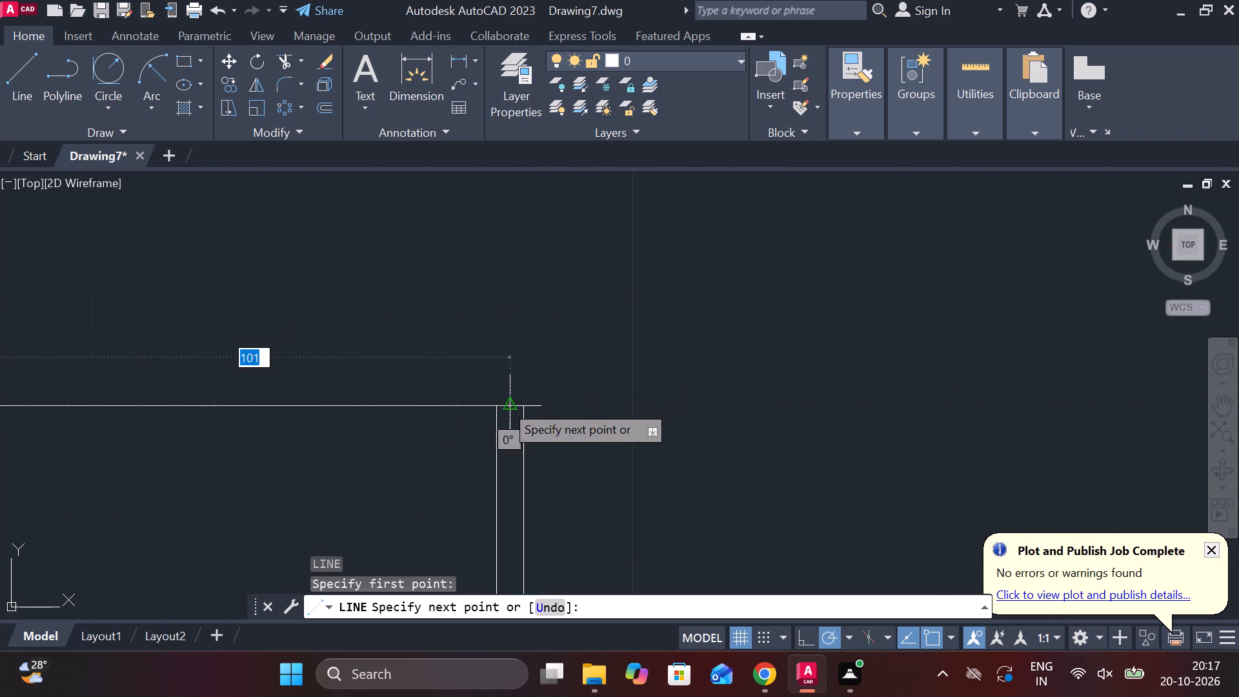
pyautogui.click(503, 407)
pyautogui.scroll(-2, 634, 400)
pyautogui.scroll(-2, 716, 406)
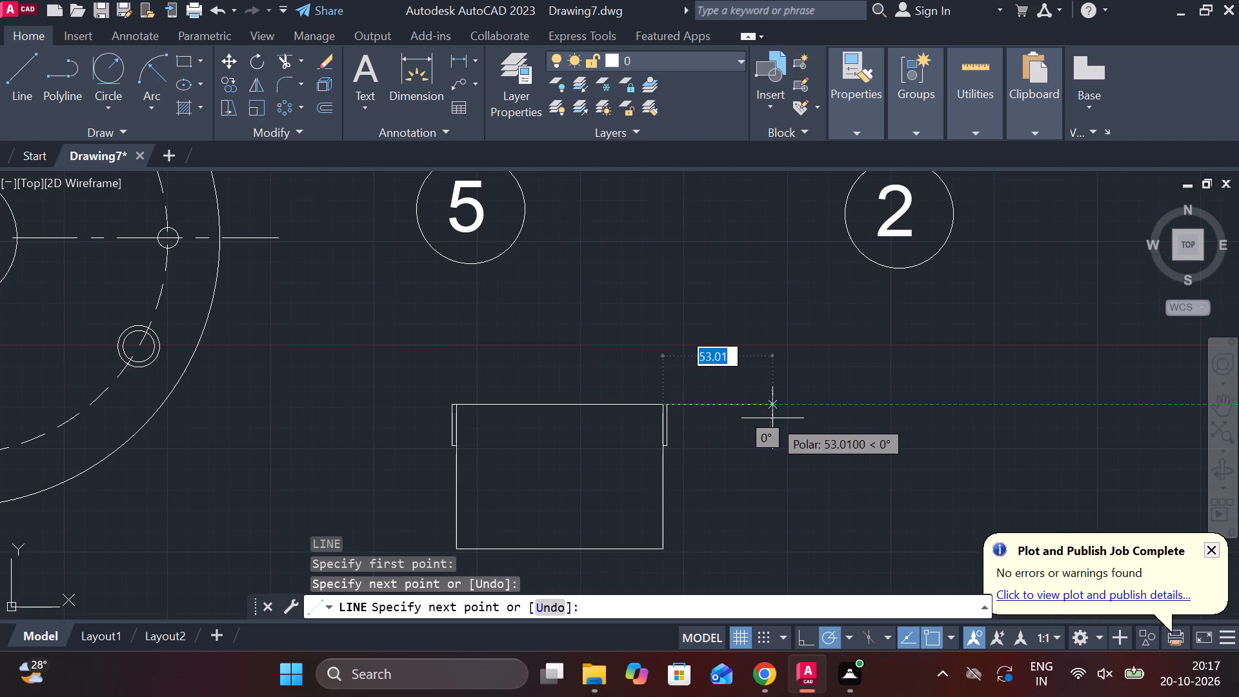
pyautogui.press('Escape')
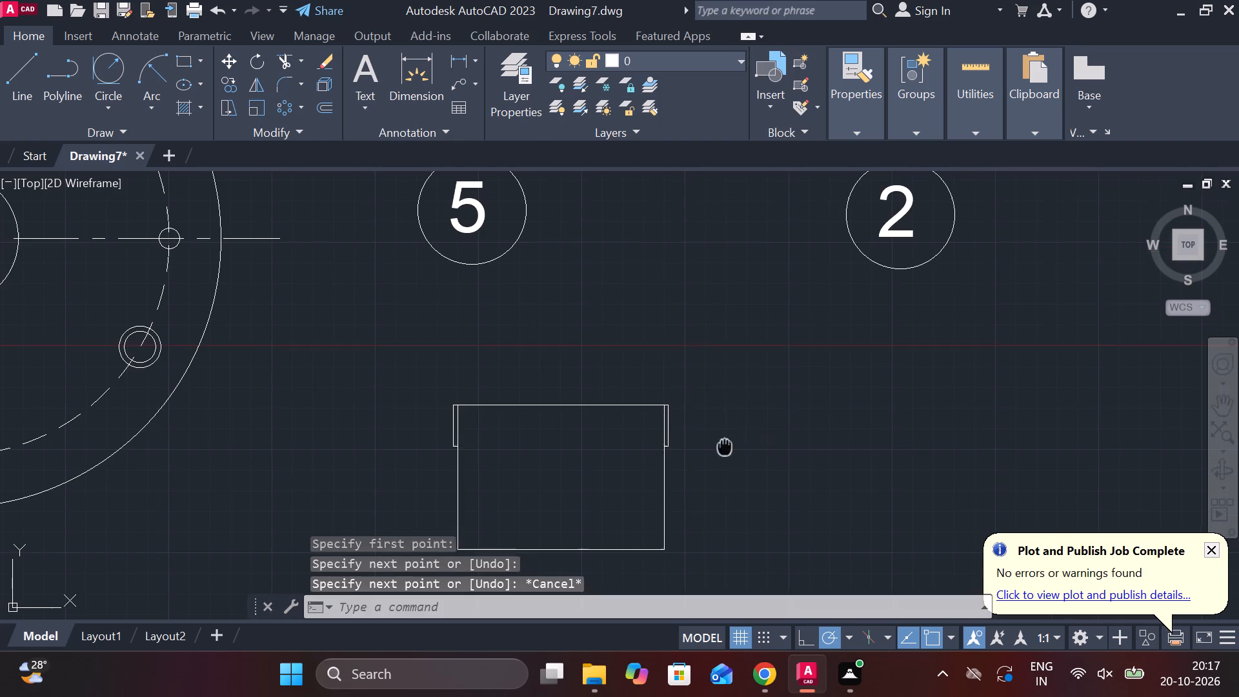